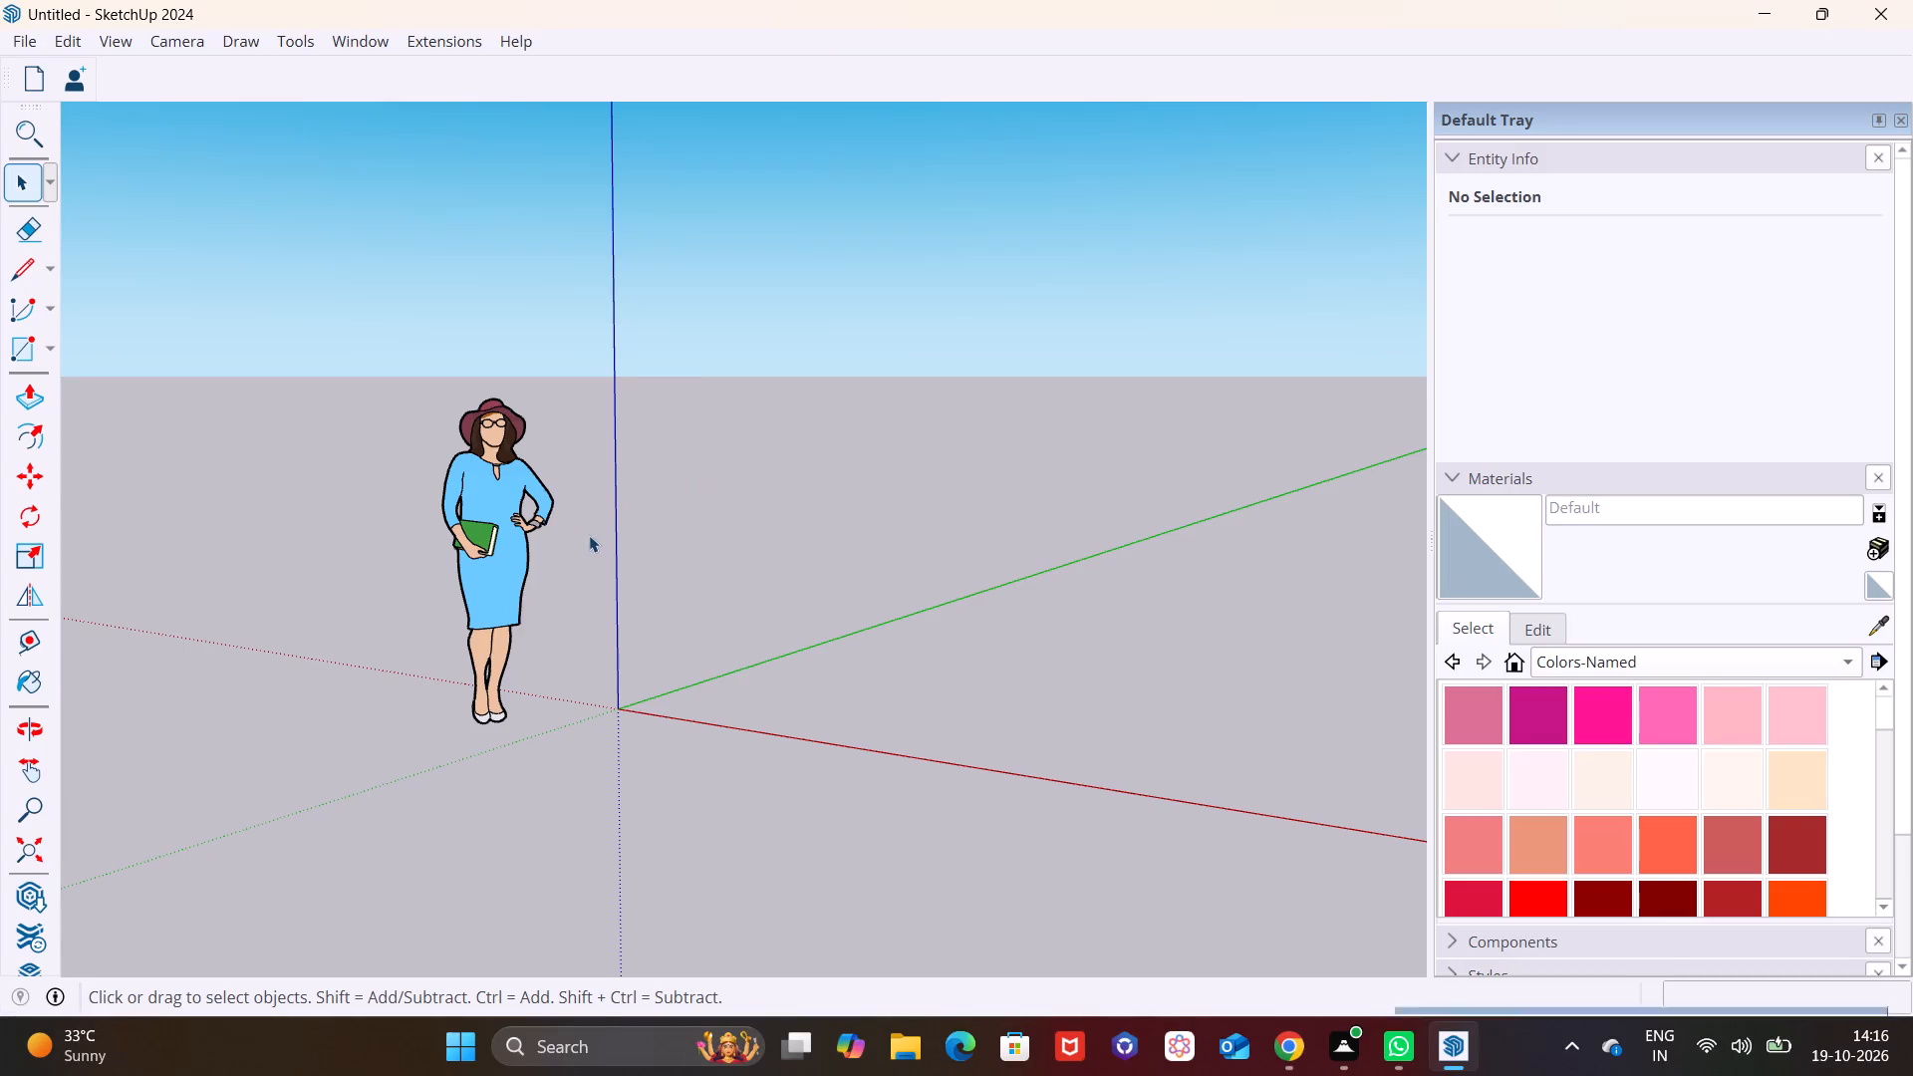
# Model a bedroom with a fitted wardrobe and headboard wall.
# Delete the default human figure component beside the origin.
pyautogui.scroll(-2, 594, 602)
pyautogui.click(497, 561)
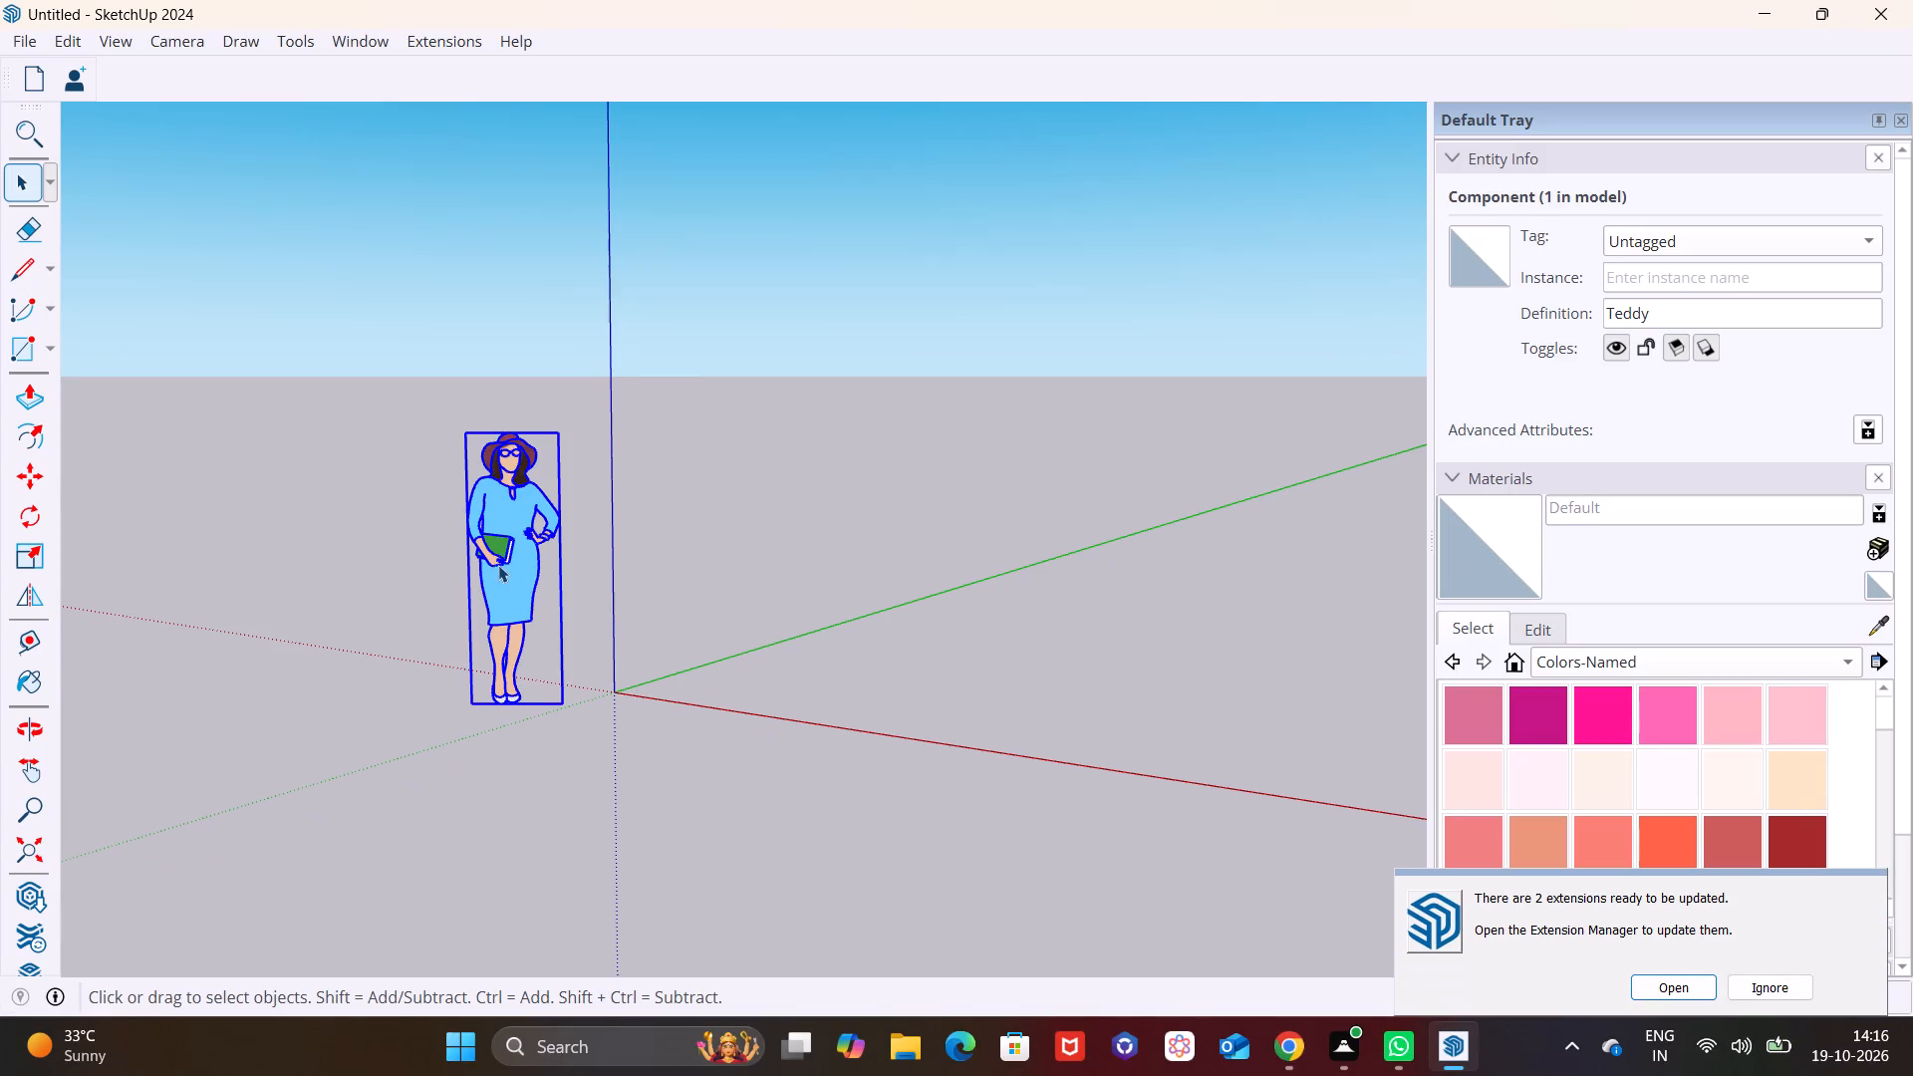
pyautogui.press('Delete')
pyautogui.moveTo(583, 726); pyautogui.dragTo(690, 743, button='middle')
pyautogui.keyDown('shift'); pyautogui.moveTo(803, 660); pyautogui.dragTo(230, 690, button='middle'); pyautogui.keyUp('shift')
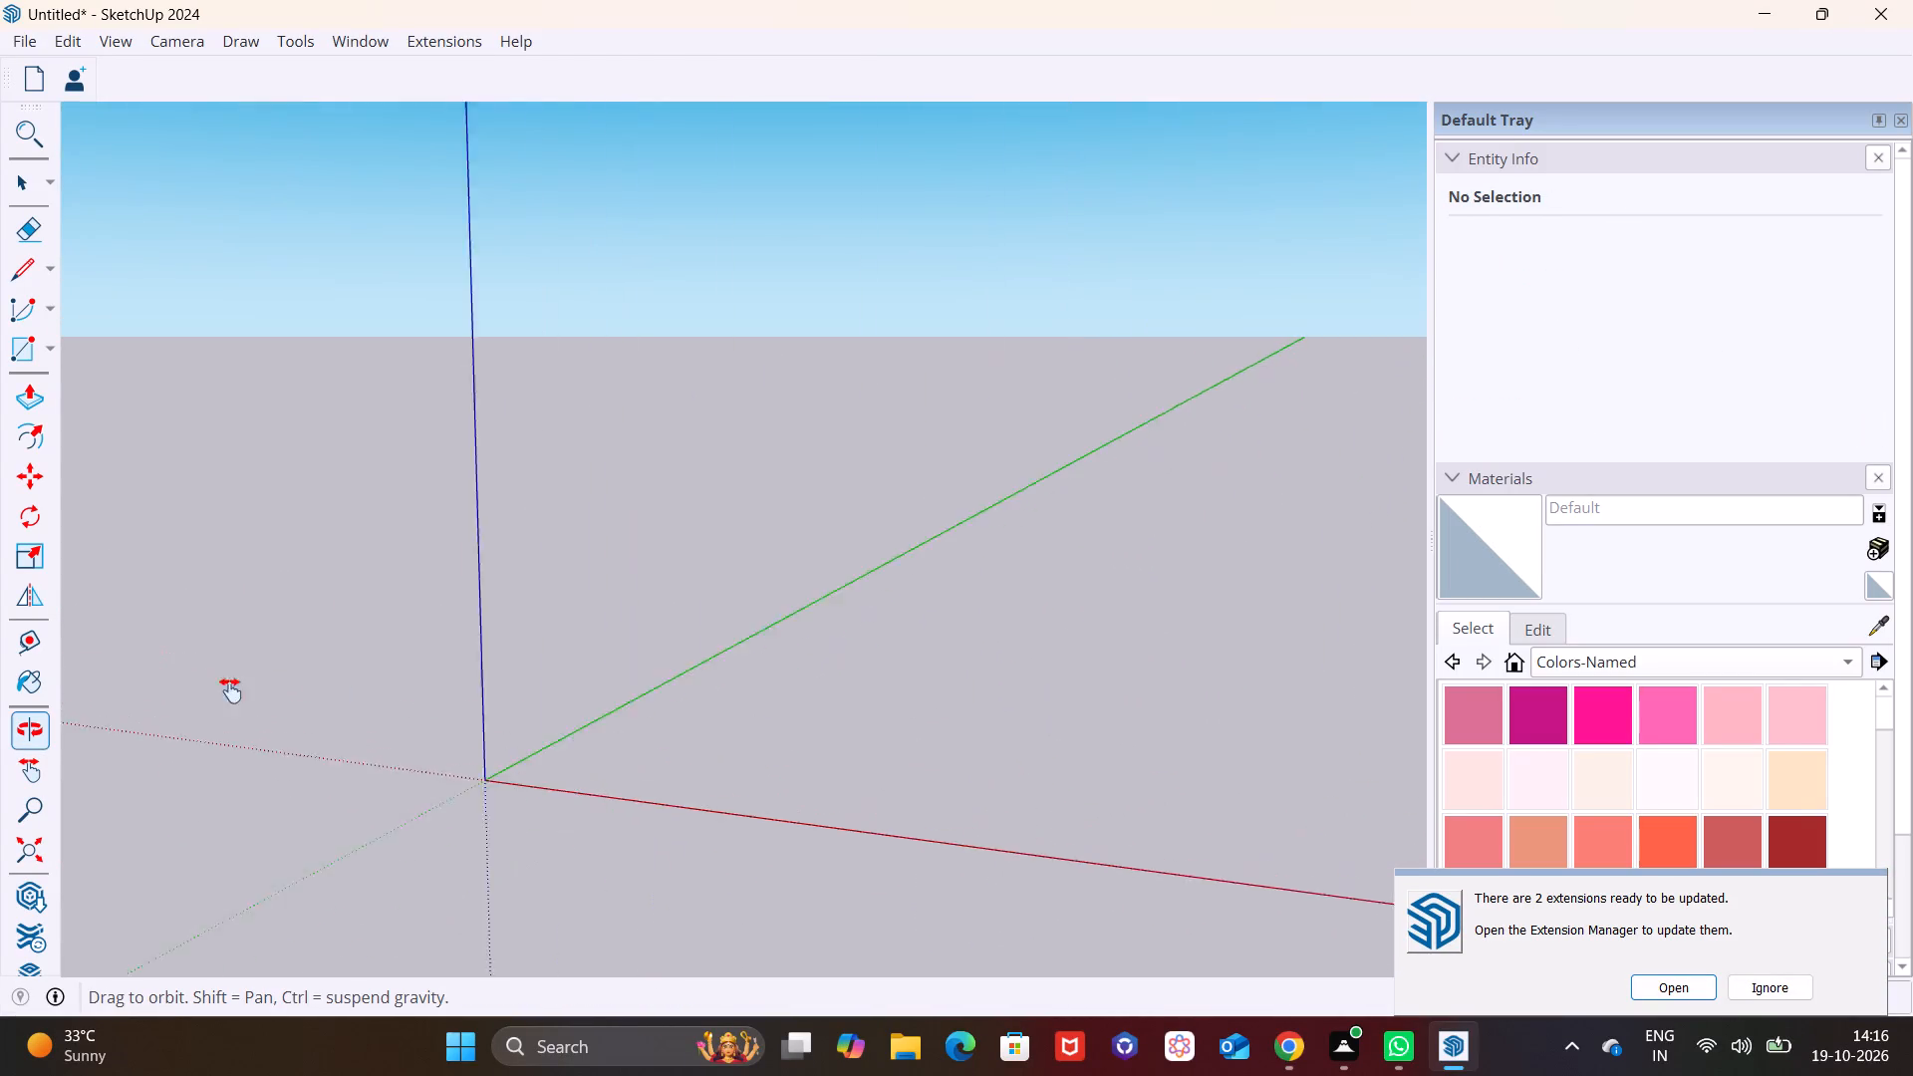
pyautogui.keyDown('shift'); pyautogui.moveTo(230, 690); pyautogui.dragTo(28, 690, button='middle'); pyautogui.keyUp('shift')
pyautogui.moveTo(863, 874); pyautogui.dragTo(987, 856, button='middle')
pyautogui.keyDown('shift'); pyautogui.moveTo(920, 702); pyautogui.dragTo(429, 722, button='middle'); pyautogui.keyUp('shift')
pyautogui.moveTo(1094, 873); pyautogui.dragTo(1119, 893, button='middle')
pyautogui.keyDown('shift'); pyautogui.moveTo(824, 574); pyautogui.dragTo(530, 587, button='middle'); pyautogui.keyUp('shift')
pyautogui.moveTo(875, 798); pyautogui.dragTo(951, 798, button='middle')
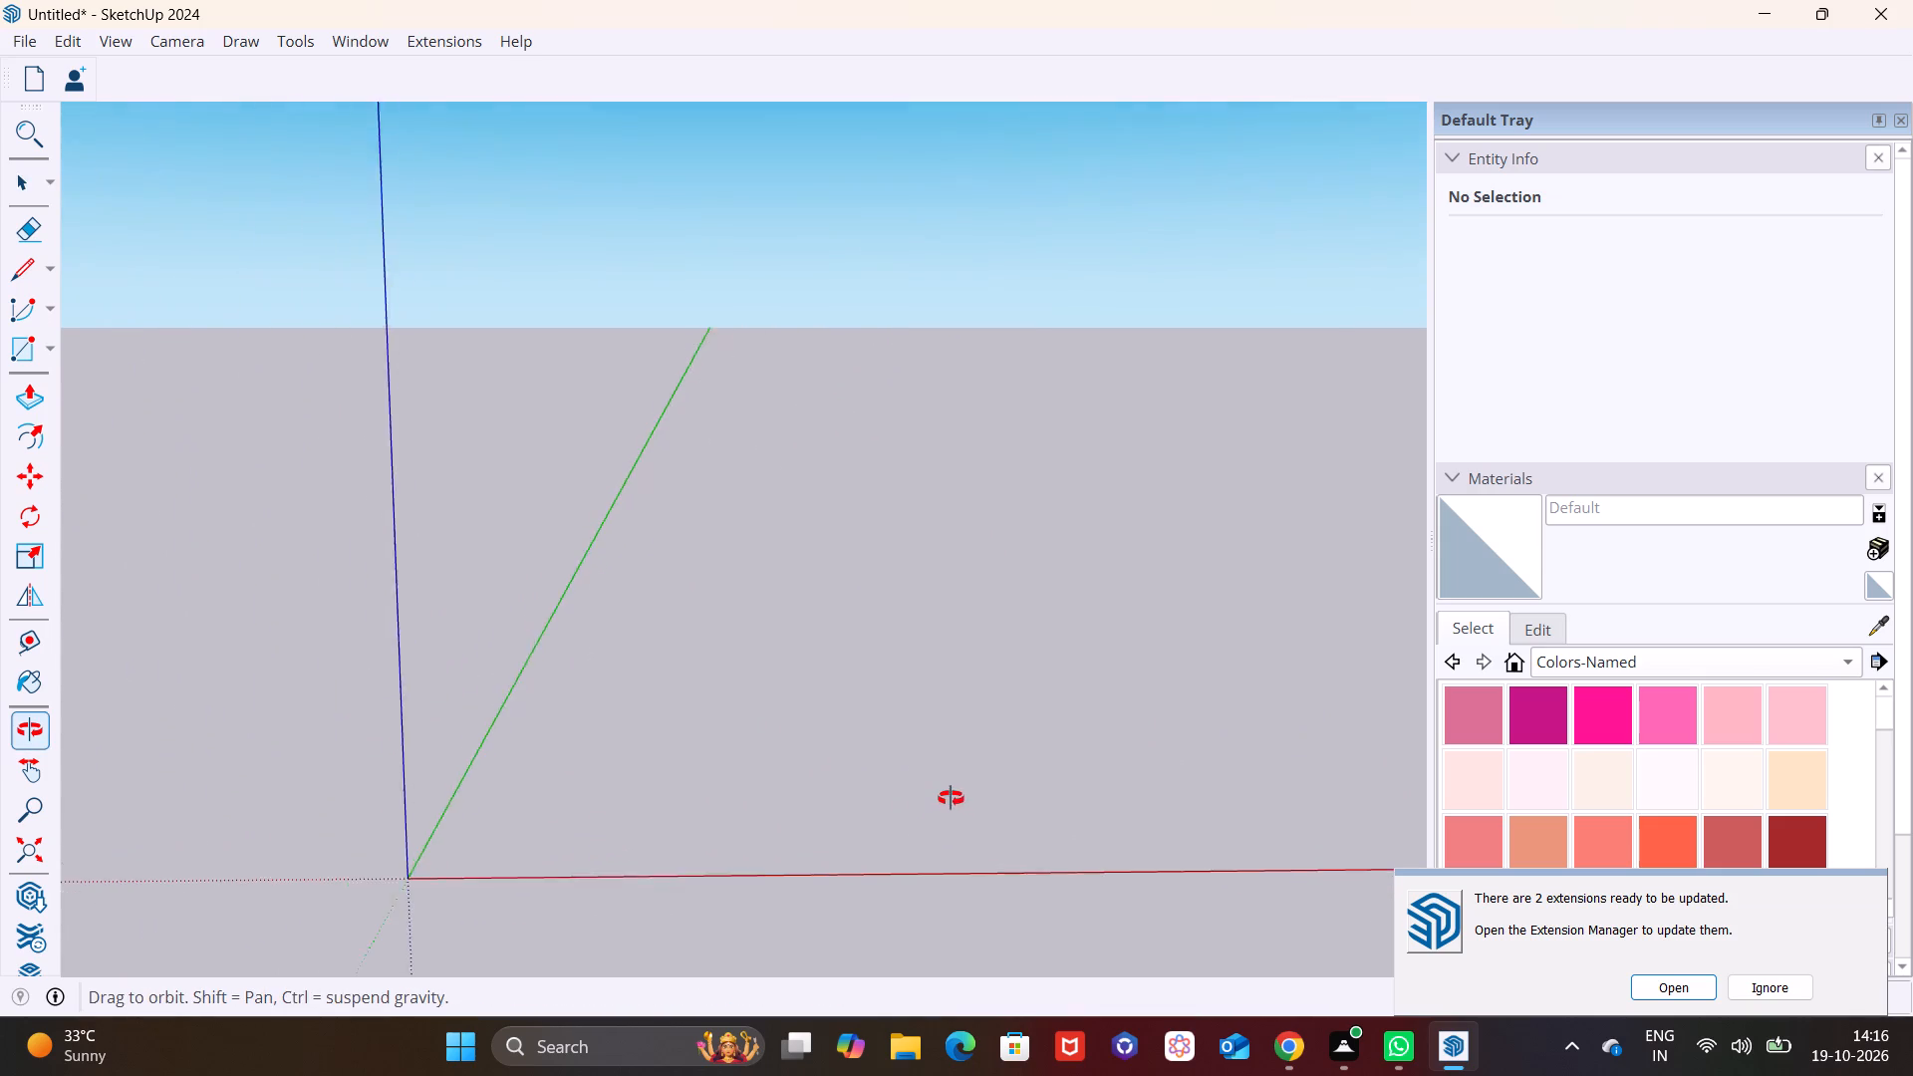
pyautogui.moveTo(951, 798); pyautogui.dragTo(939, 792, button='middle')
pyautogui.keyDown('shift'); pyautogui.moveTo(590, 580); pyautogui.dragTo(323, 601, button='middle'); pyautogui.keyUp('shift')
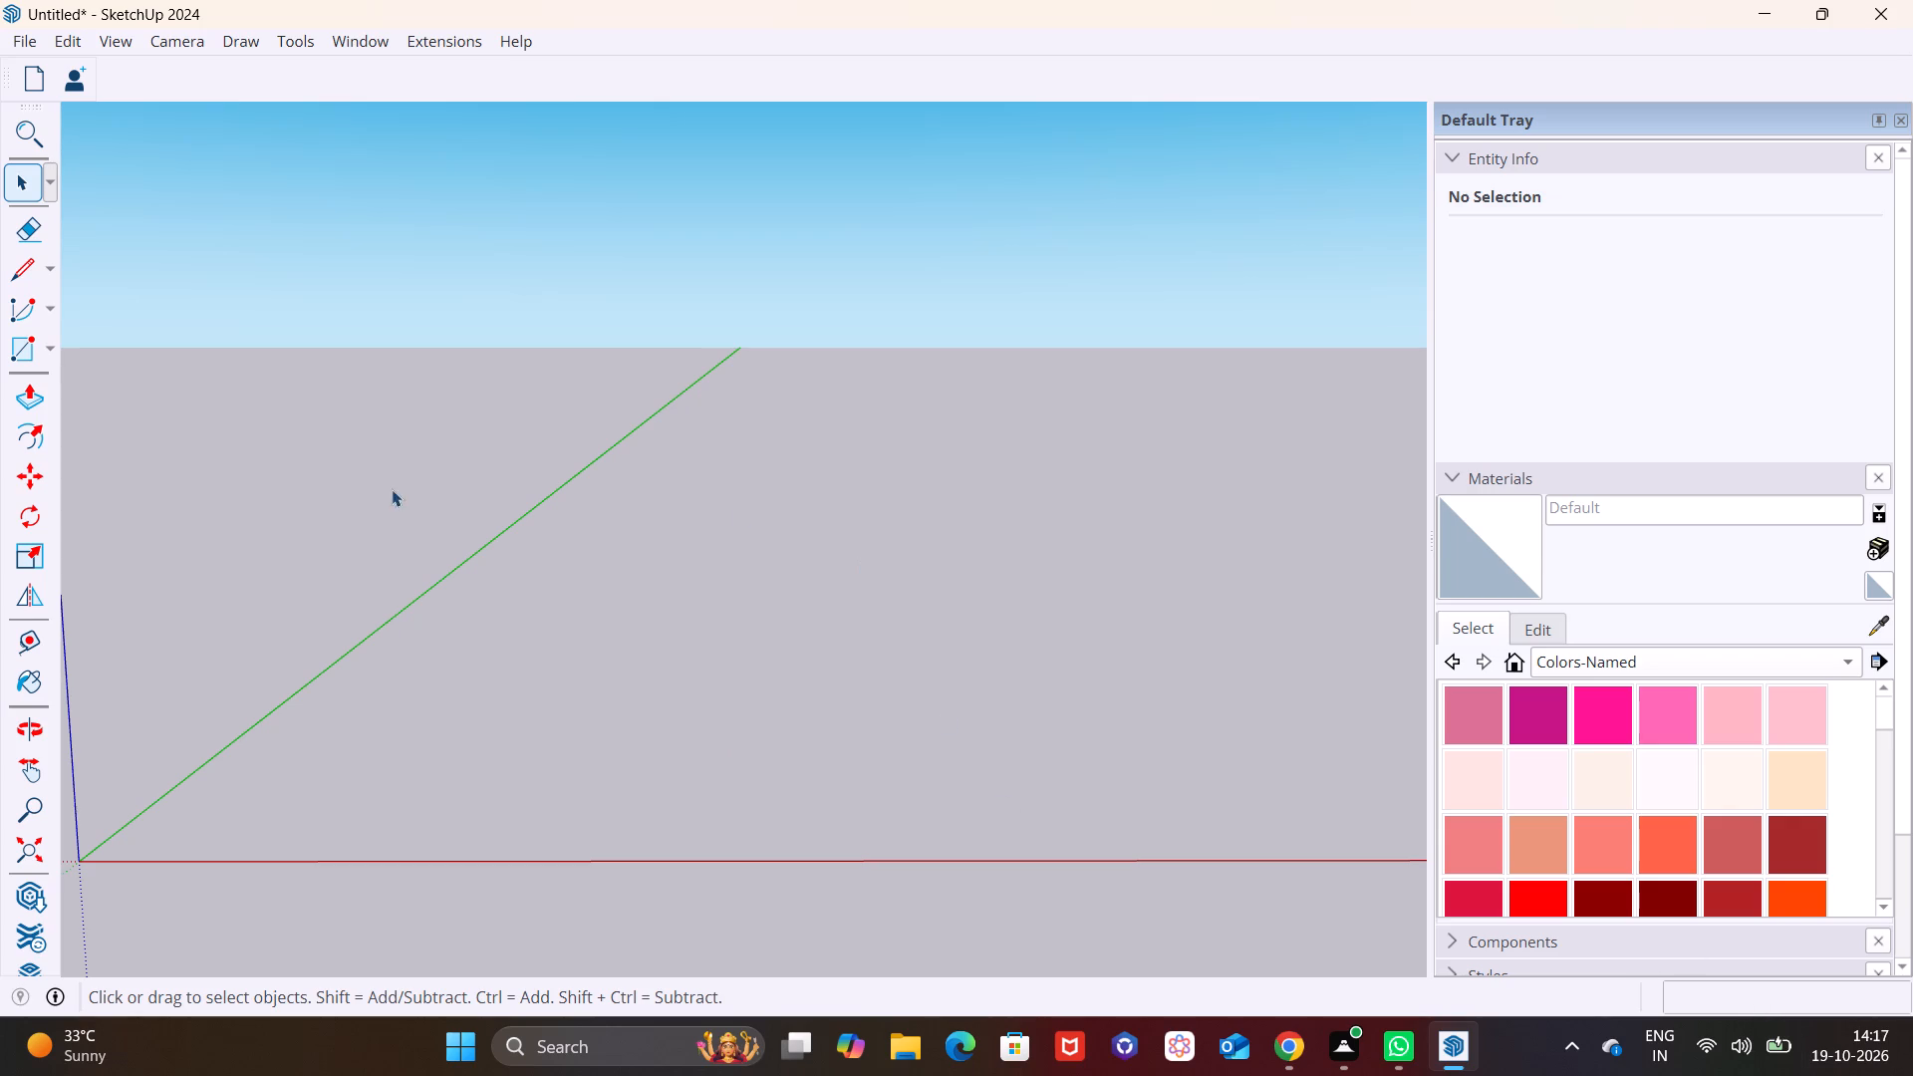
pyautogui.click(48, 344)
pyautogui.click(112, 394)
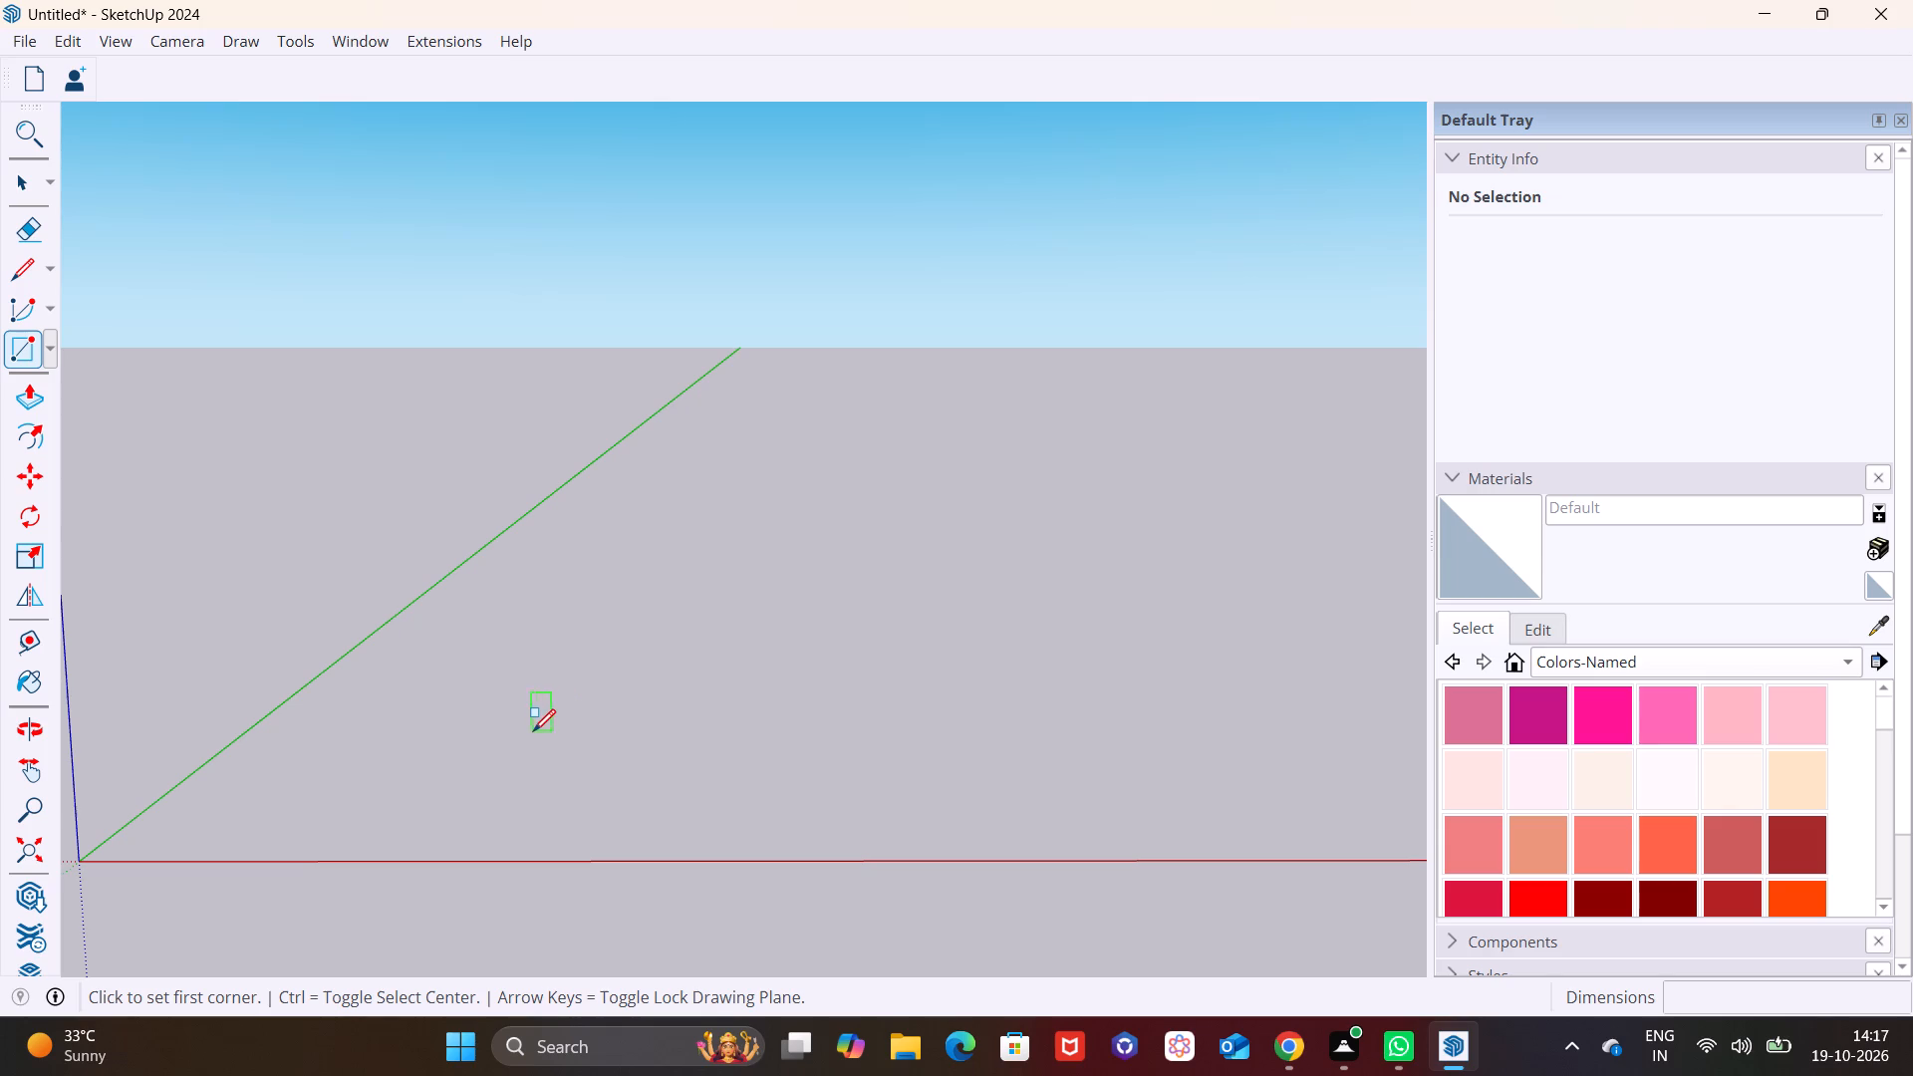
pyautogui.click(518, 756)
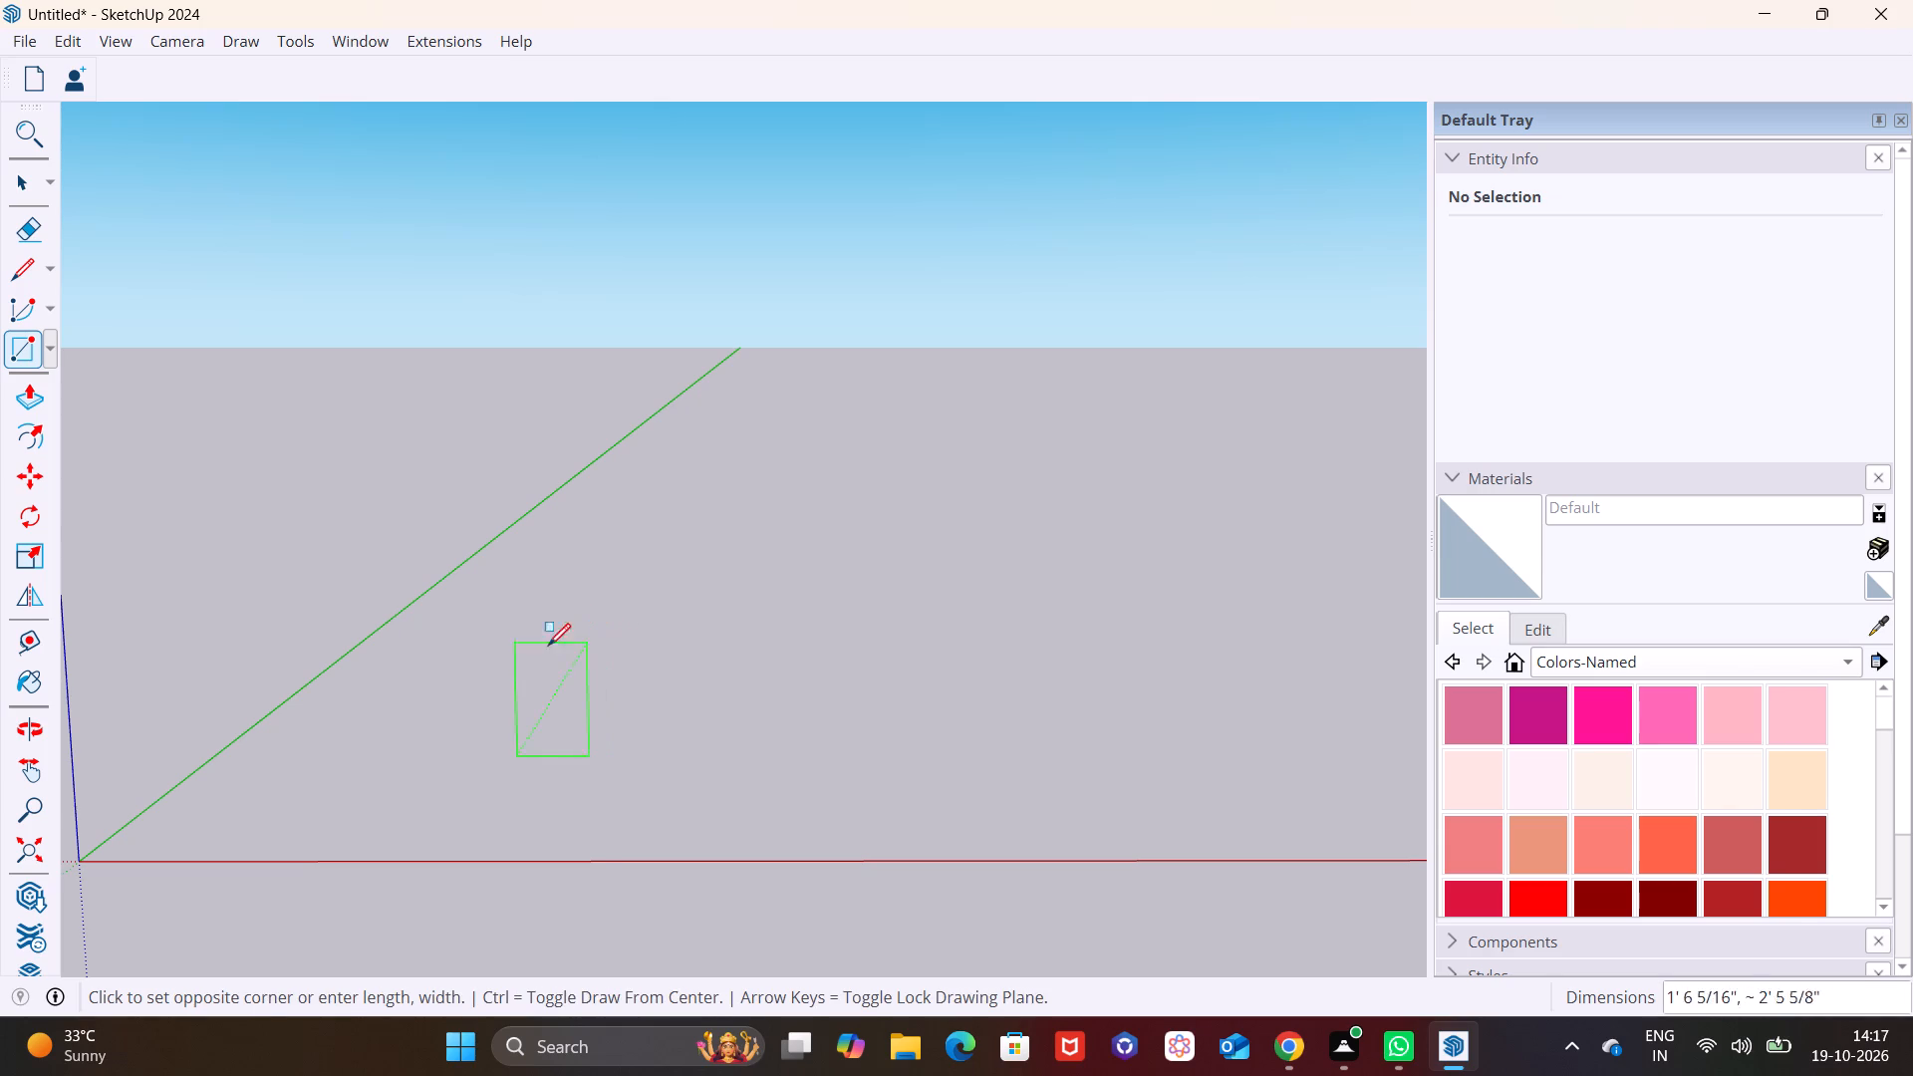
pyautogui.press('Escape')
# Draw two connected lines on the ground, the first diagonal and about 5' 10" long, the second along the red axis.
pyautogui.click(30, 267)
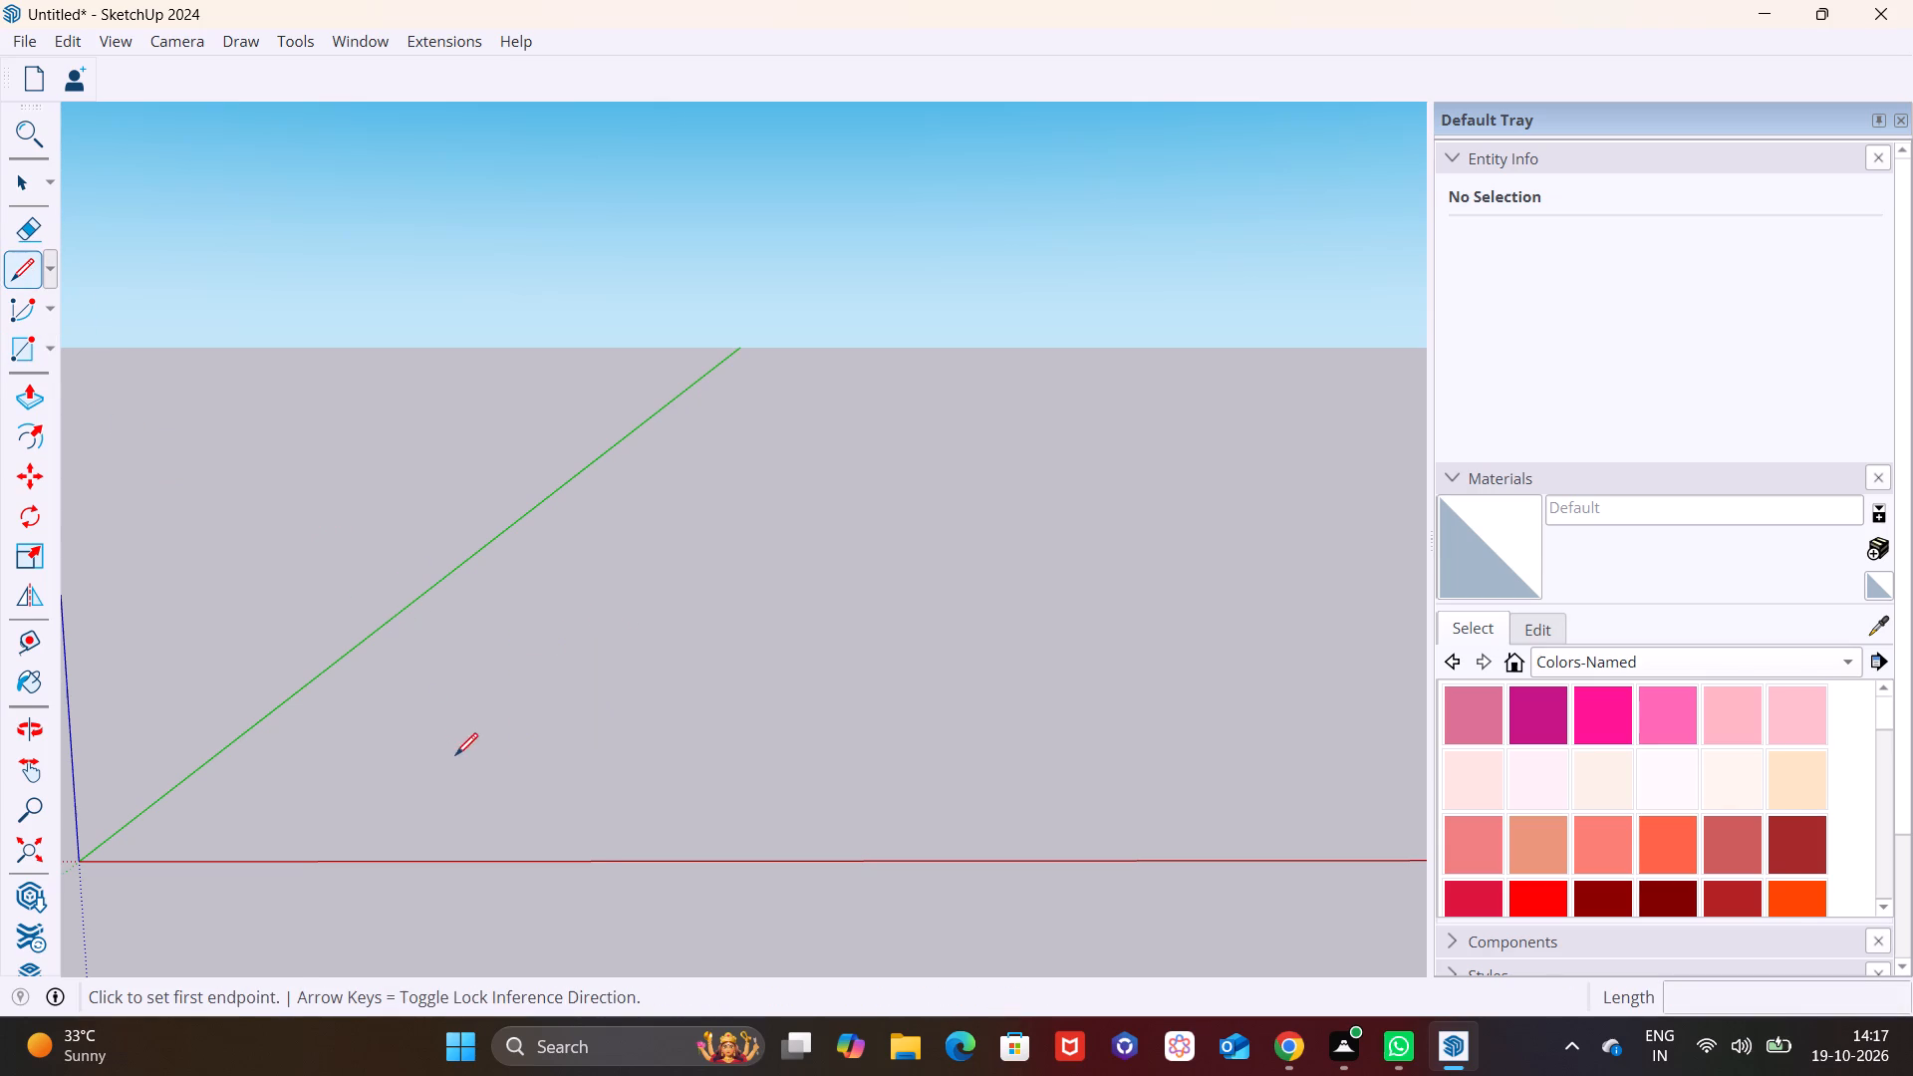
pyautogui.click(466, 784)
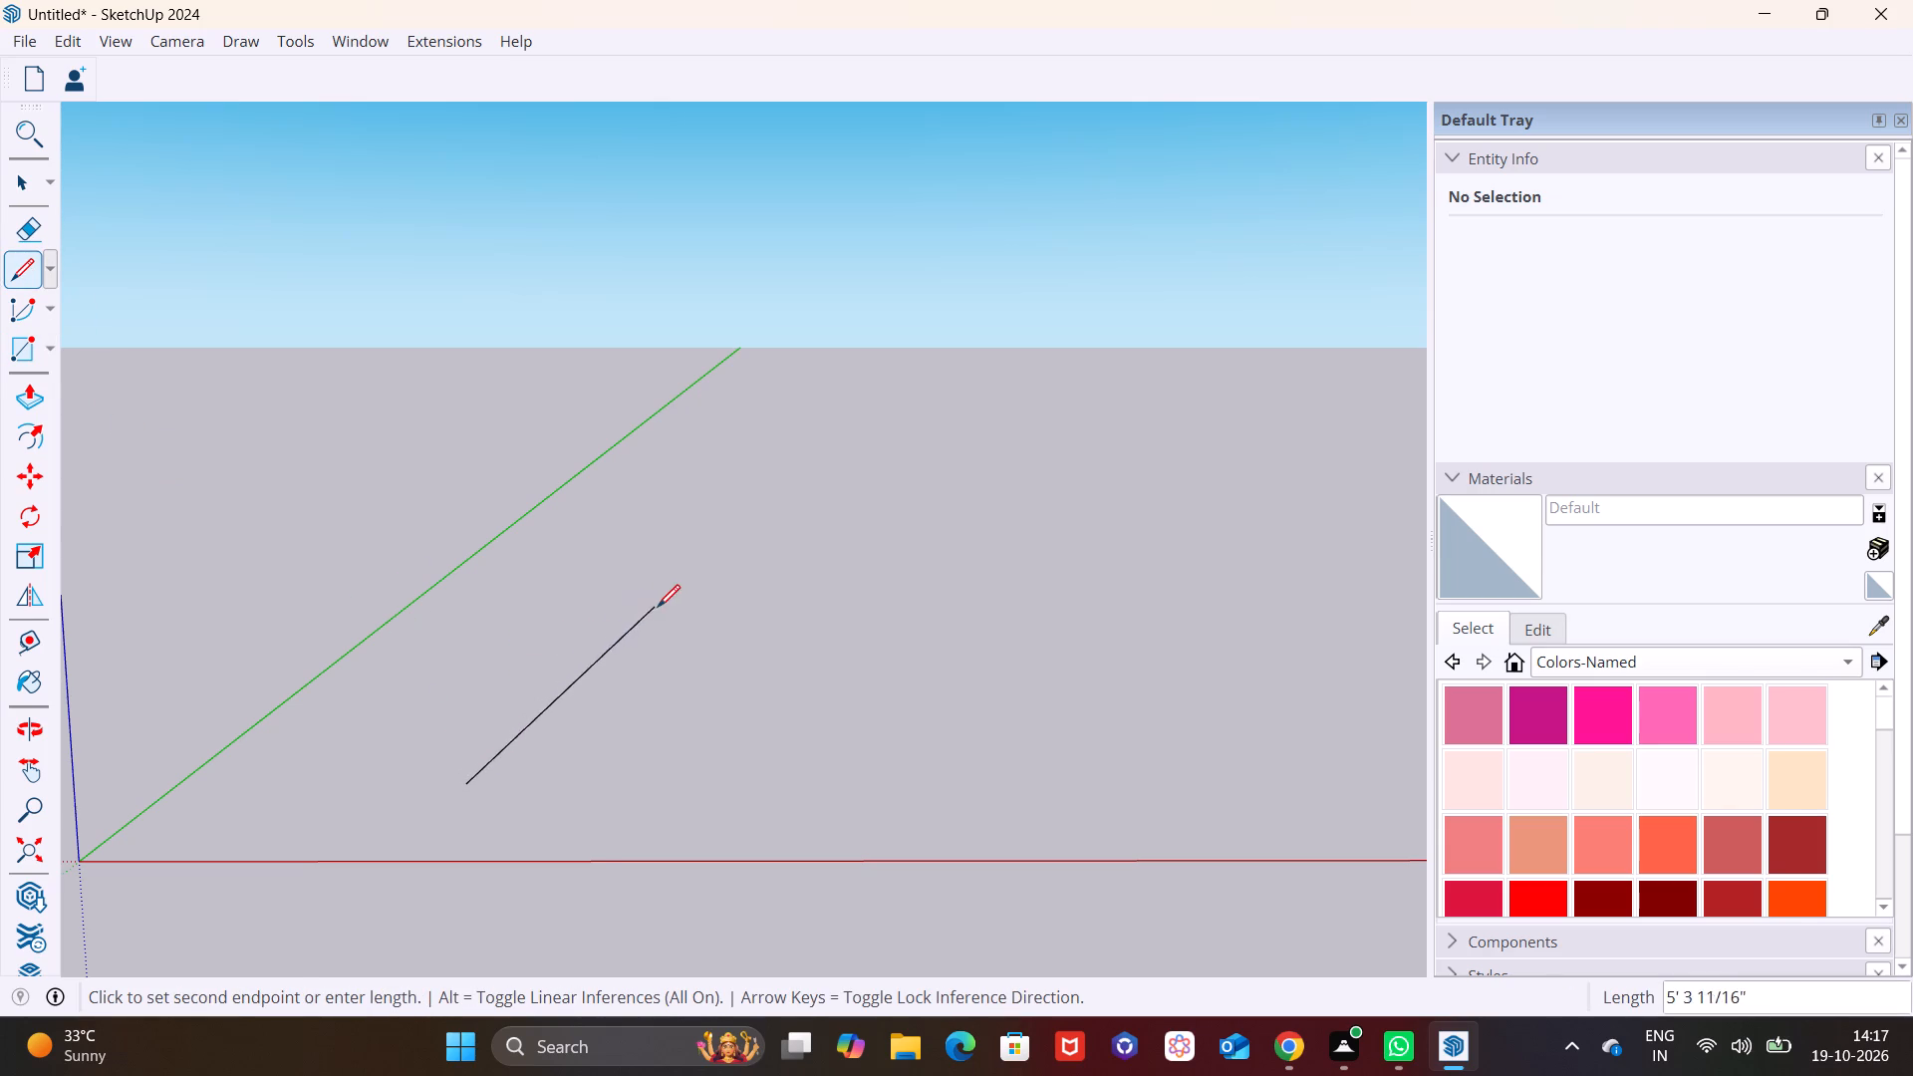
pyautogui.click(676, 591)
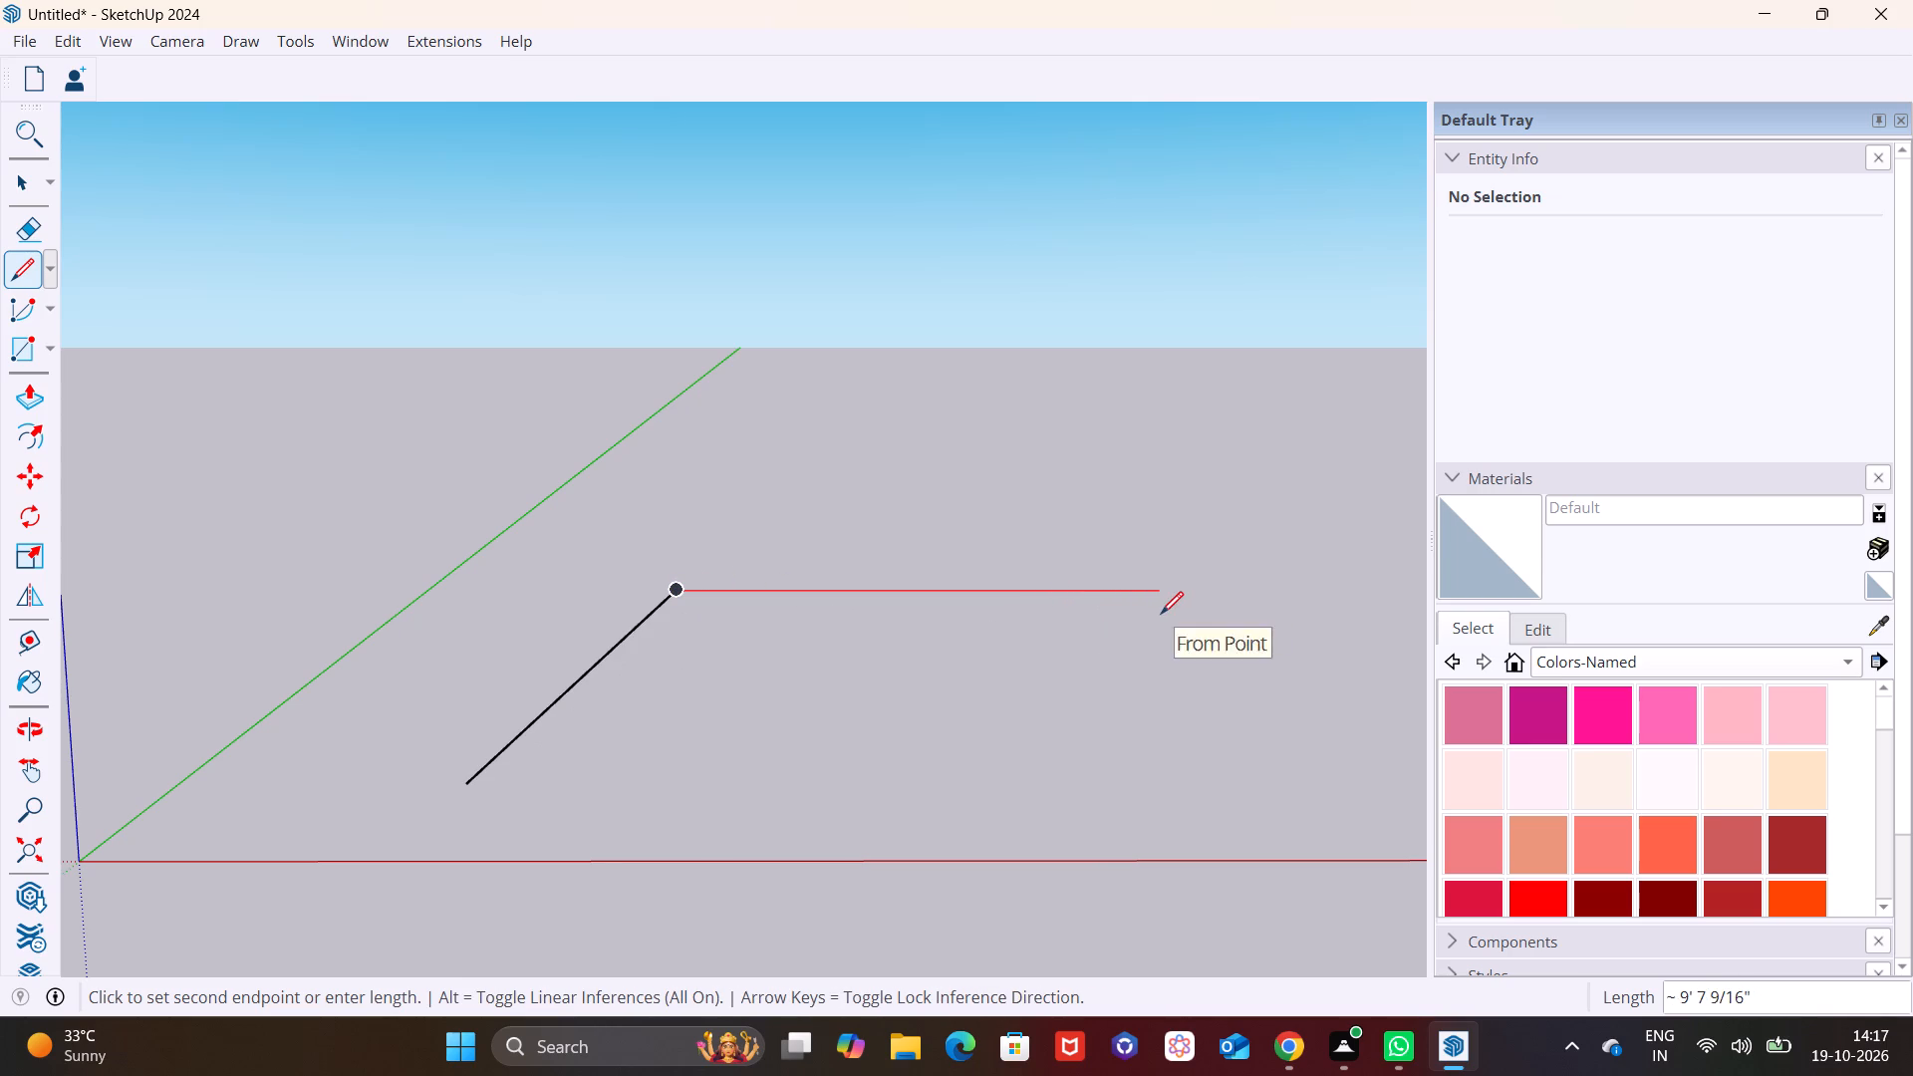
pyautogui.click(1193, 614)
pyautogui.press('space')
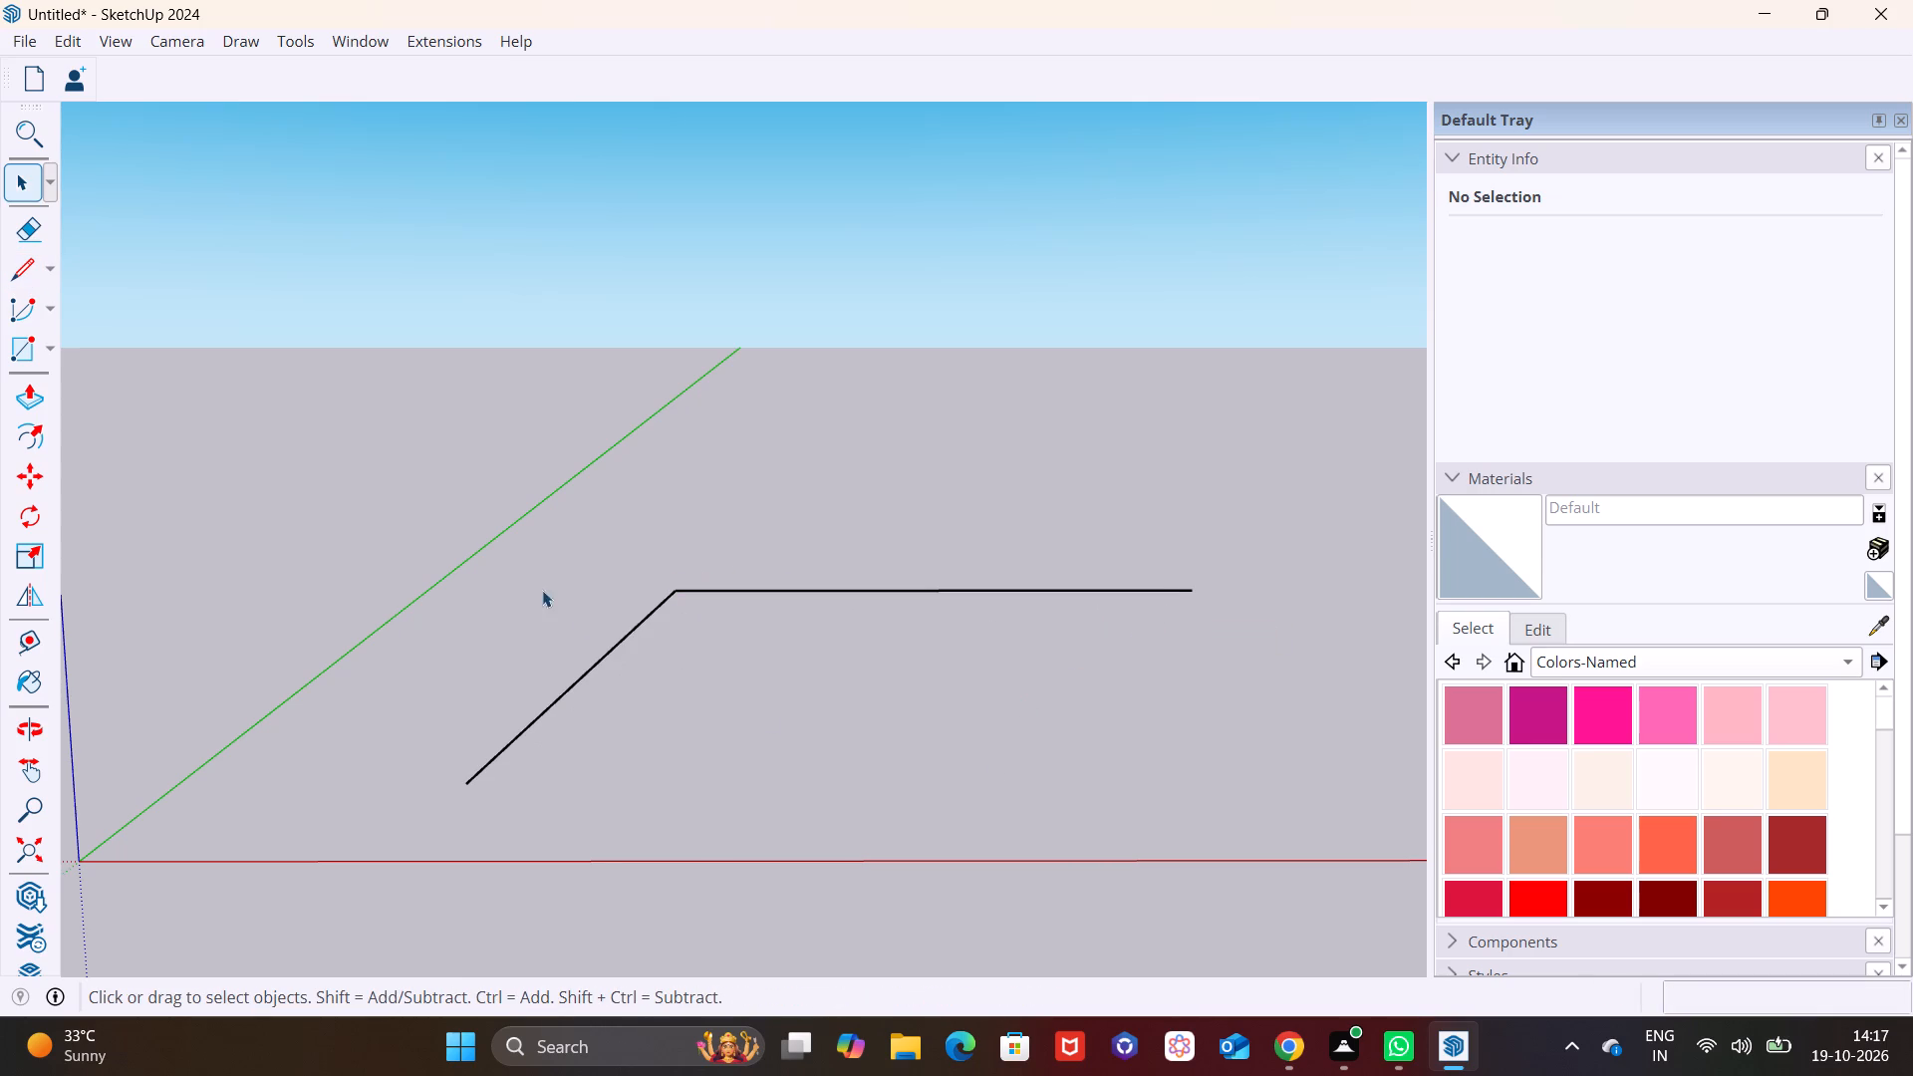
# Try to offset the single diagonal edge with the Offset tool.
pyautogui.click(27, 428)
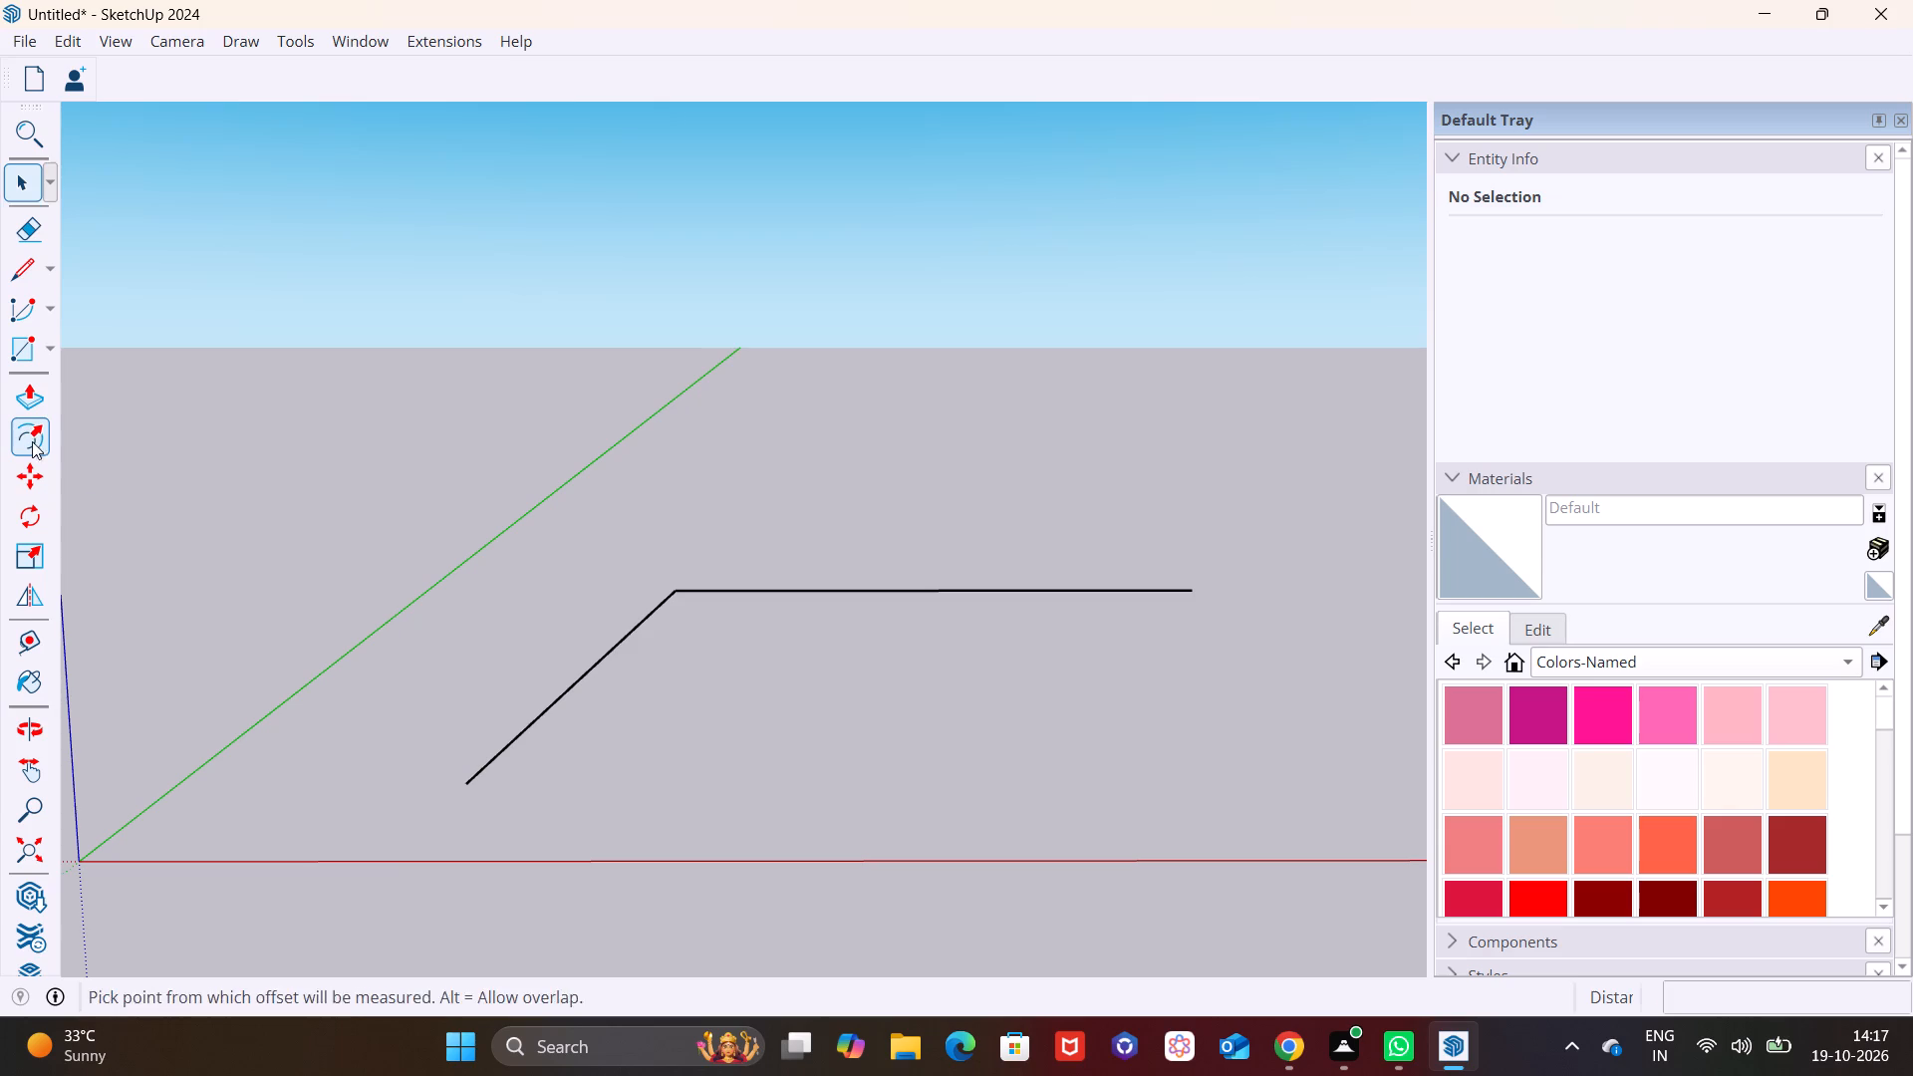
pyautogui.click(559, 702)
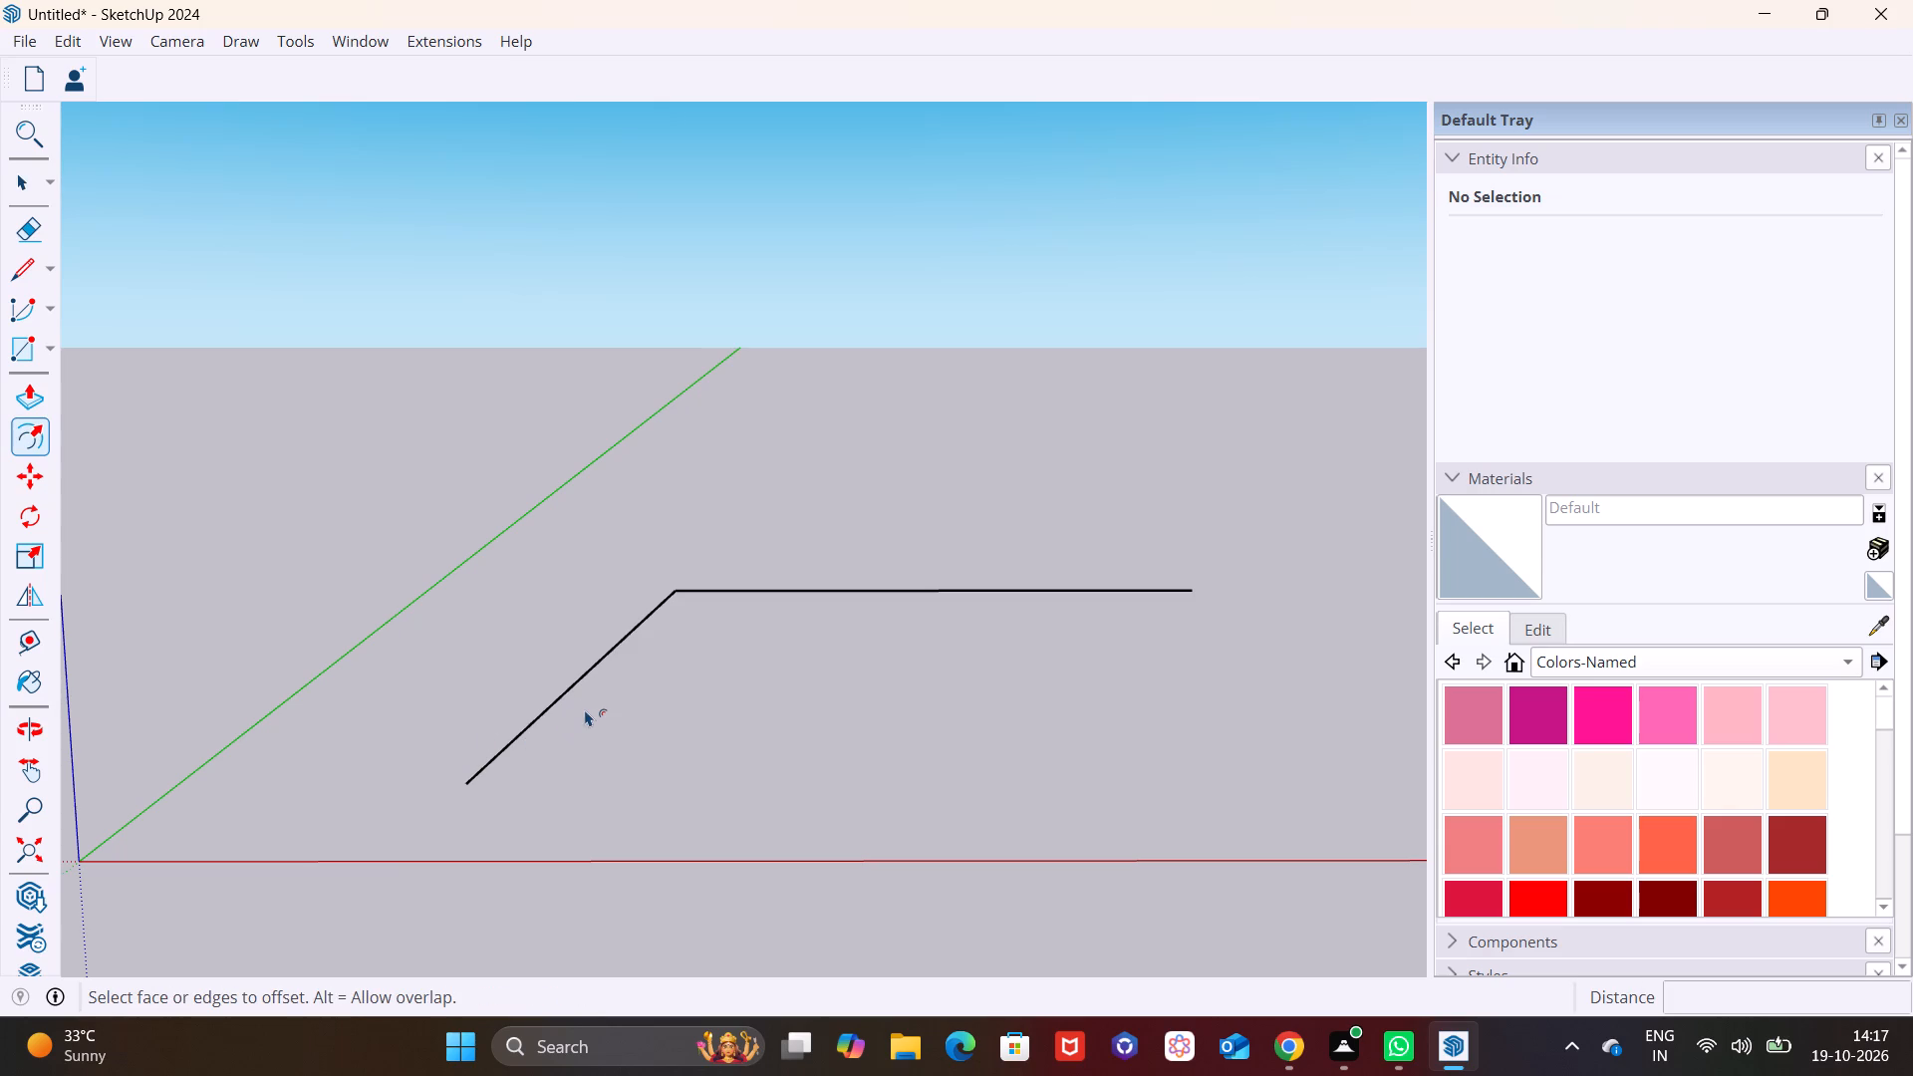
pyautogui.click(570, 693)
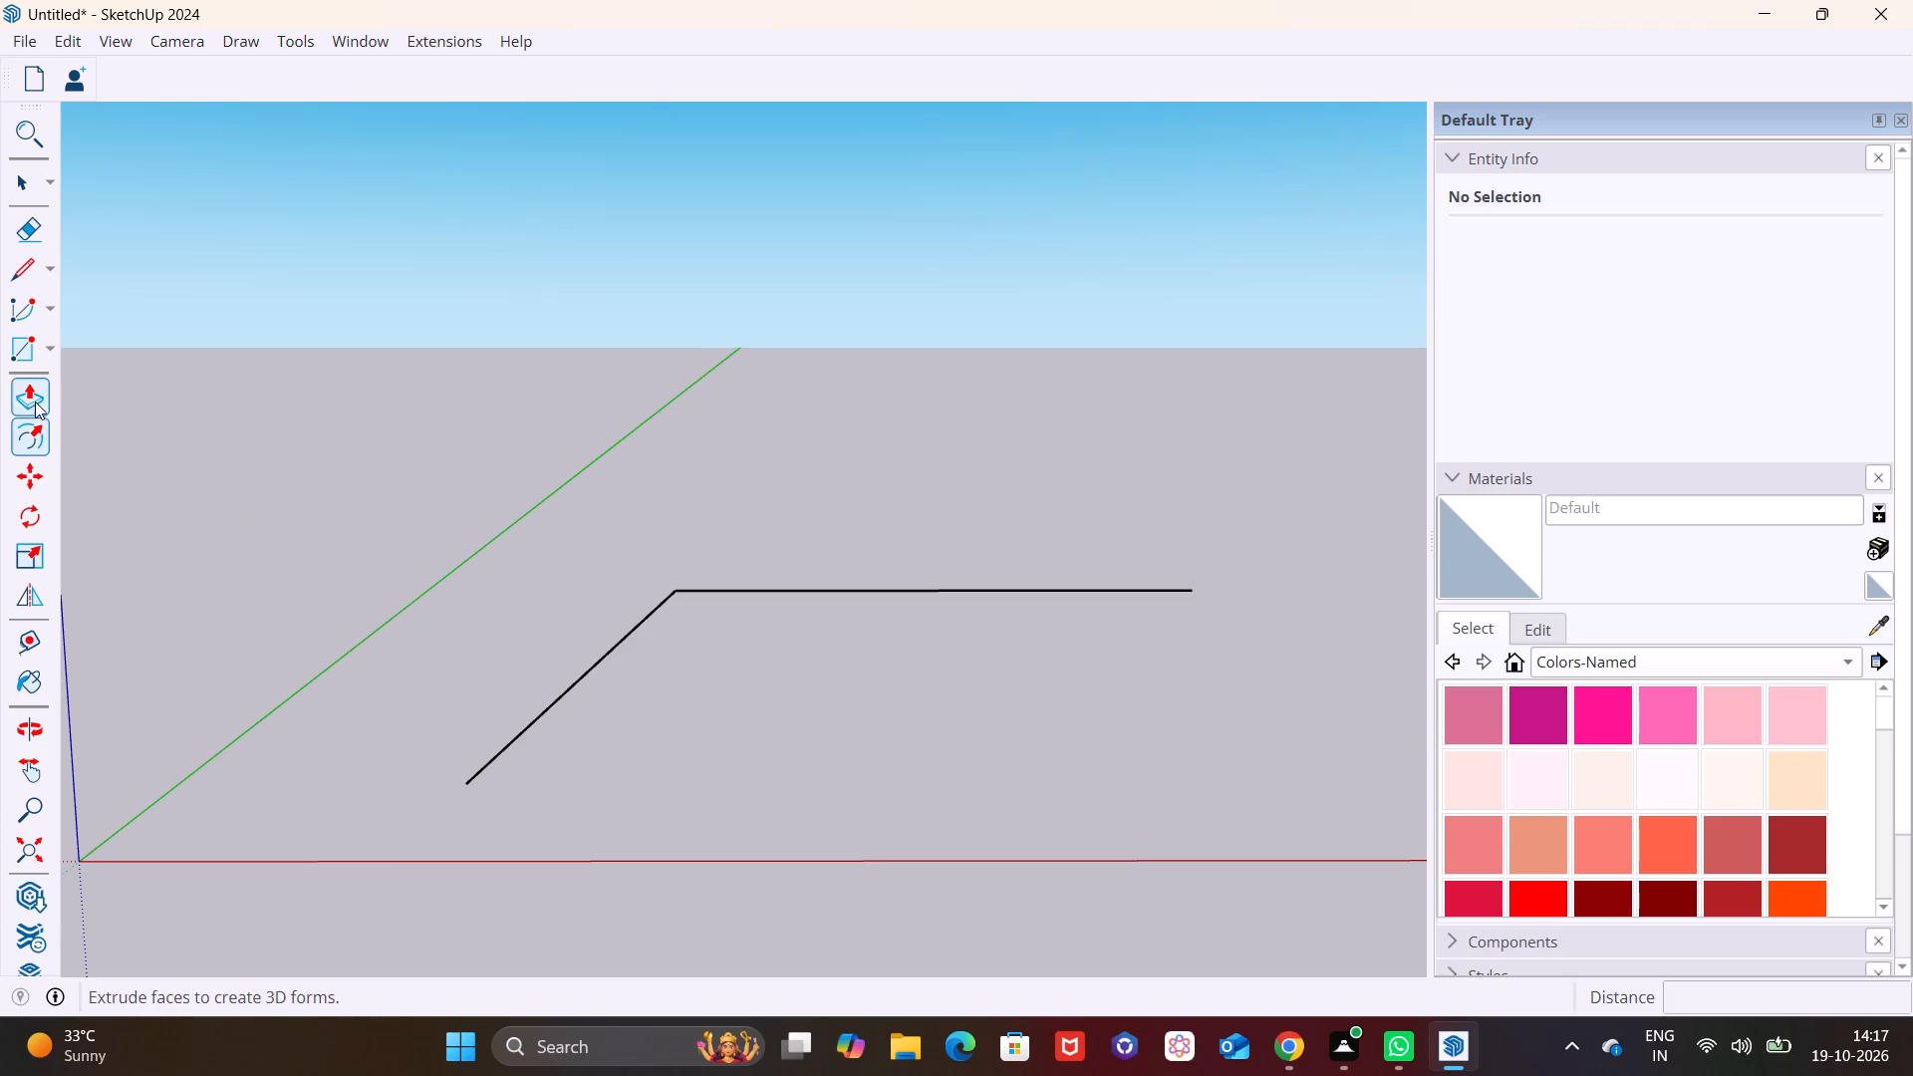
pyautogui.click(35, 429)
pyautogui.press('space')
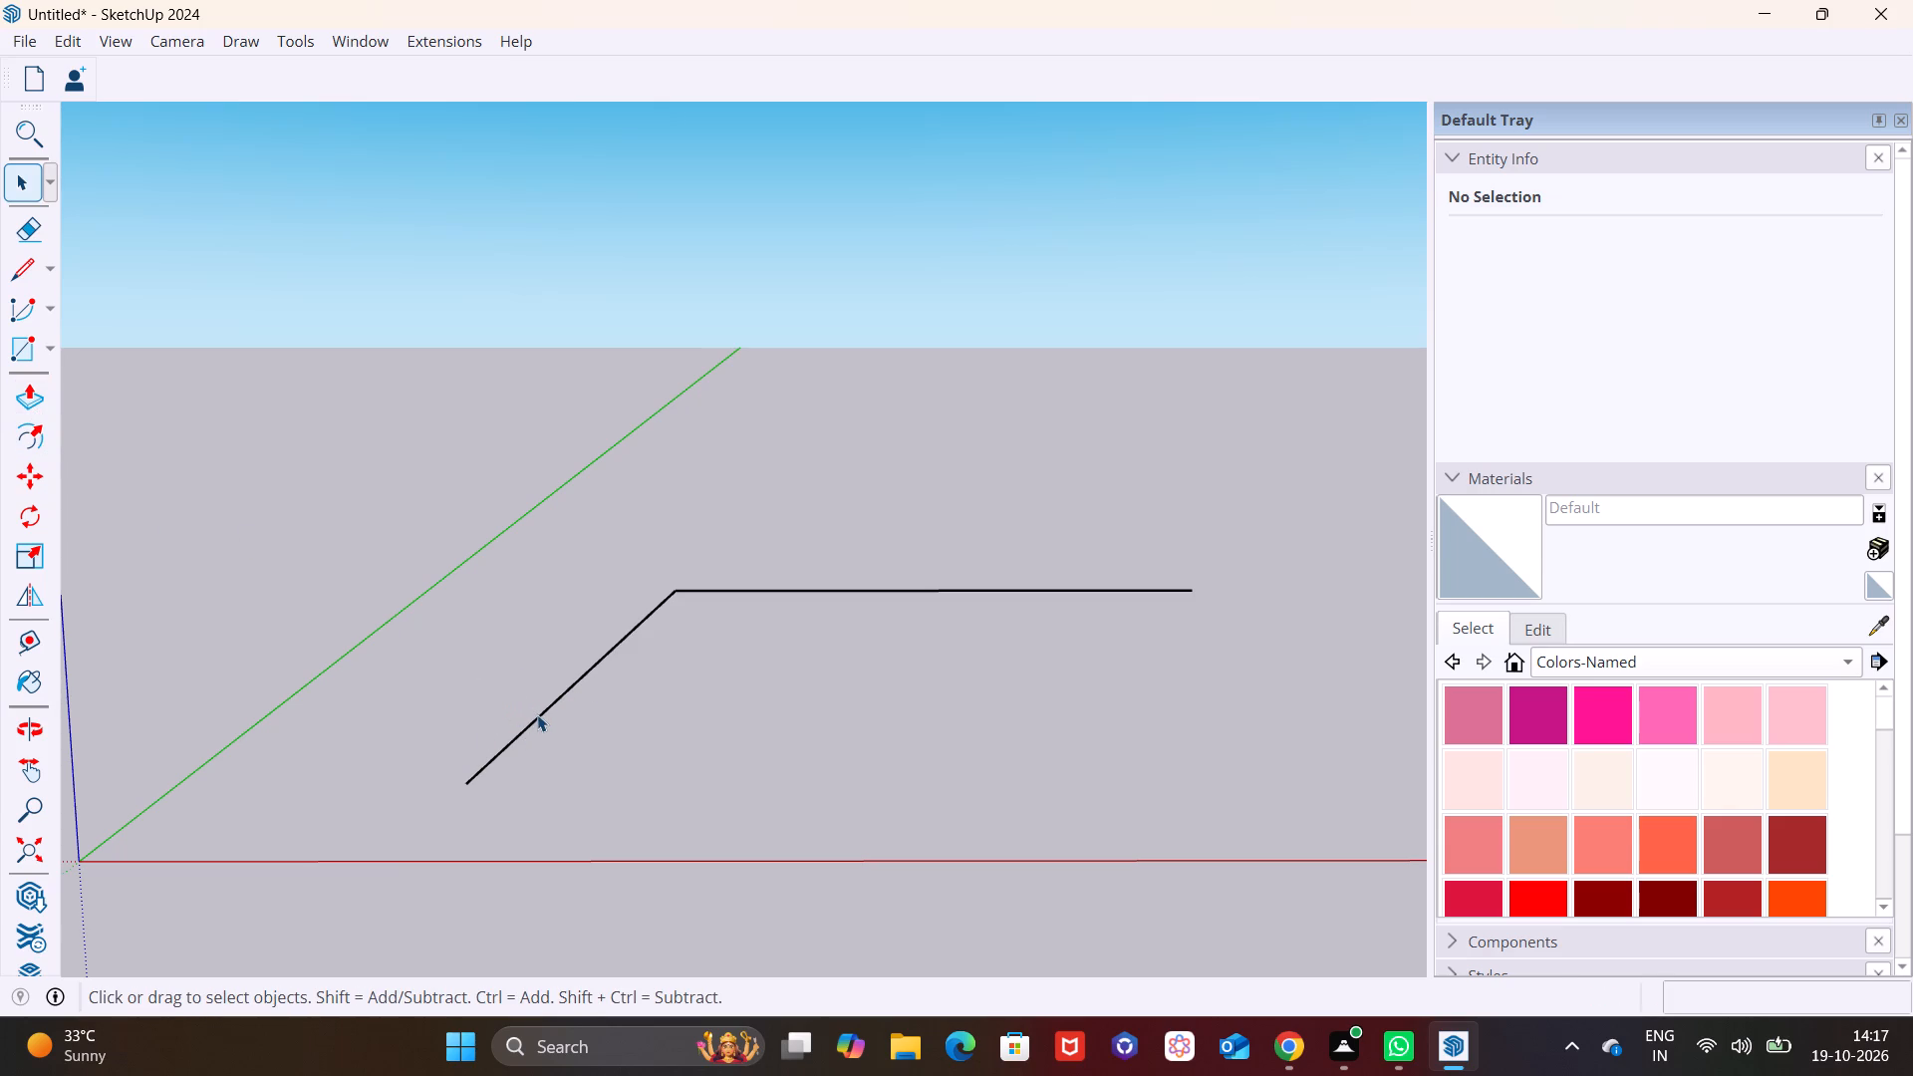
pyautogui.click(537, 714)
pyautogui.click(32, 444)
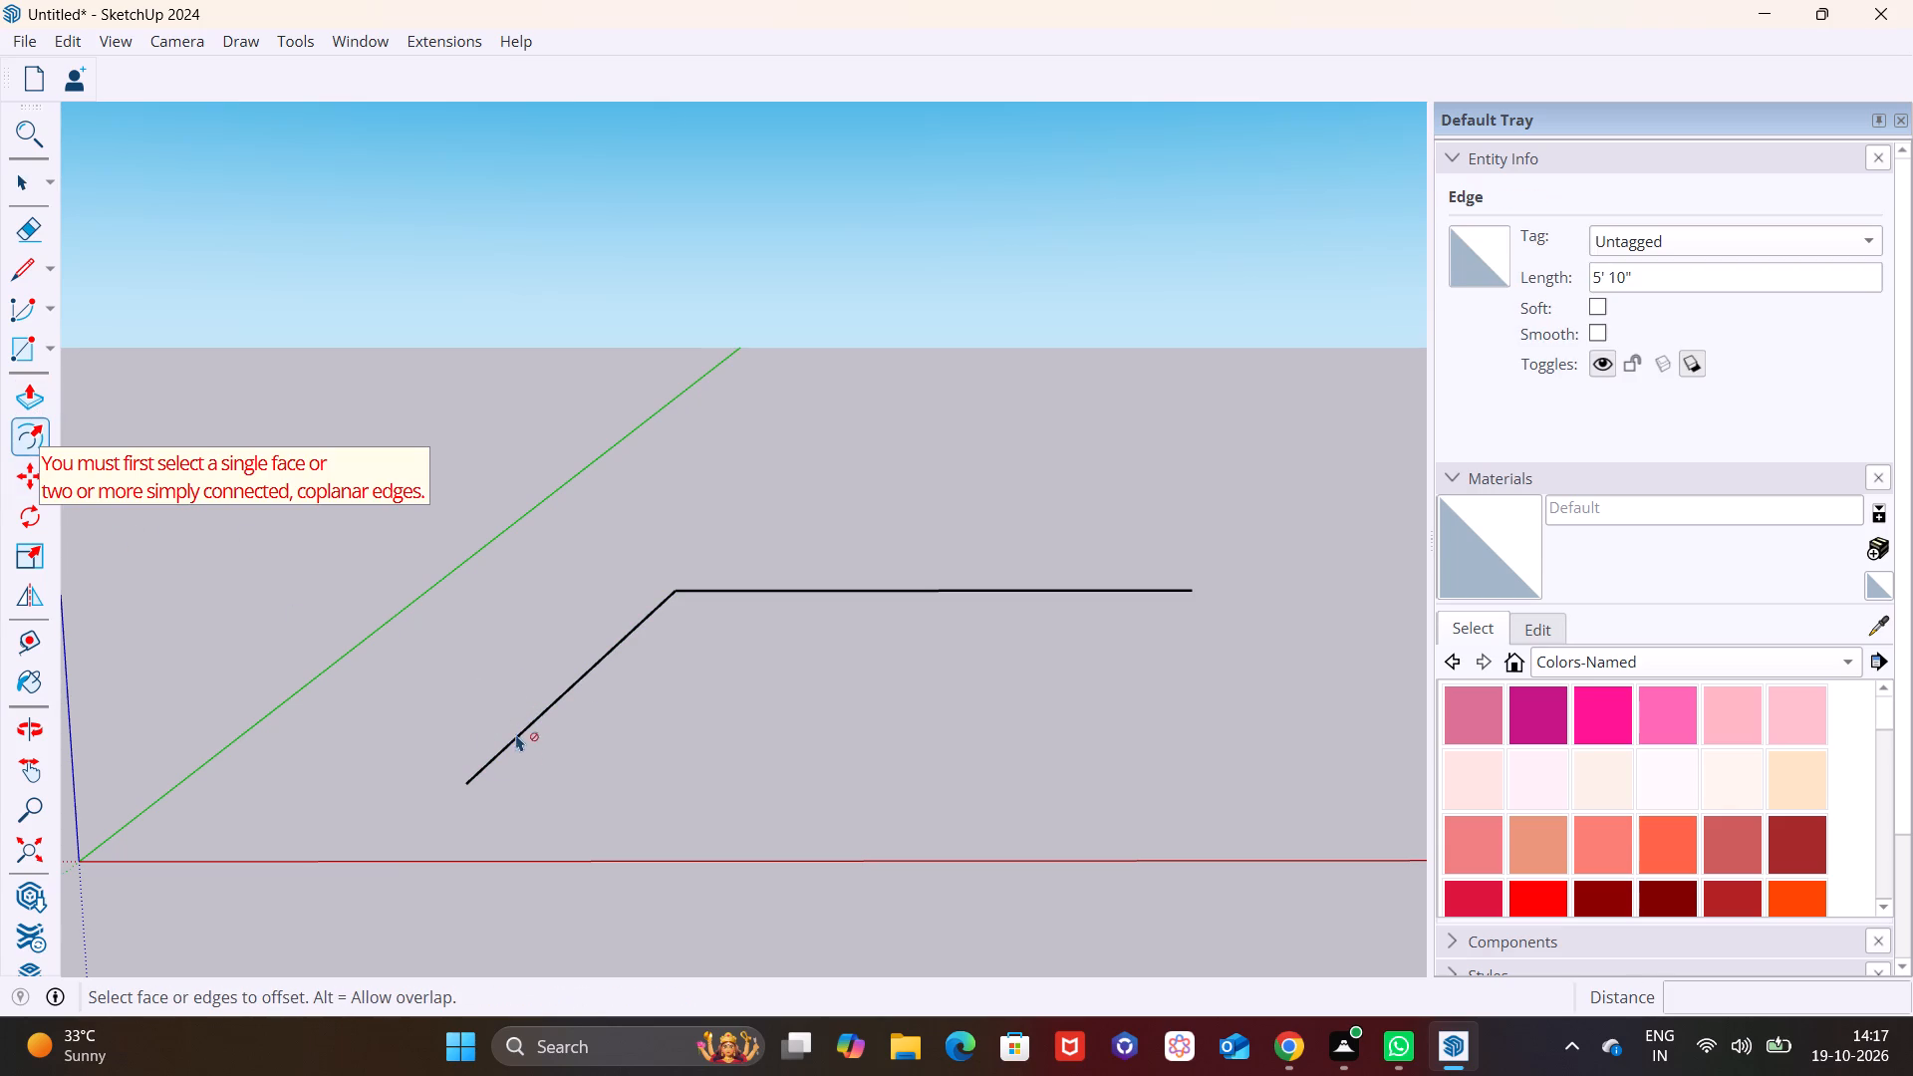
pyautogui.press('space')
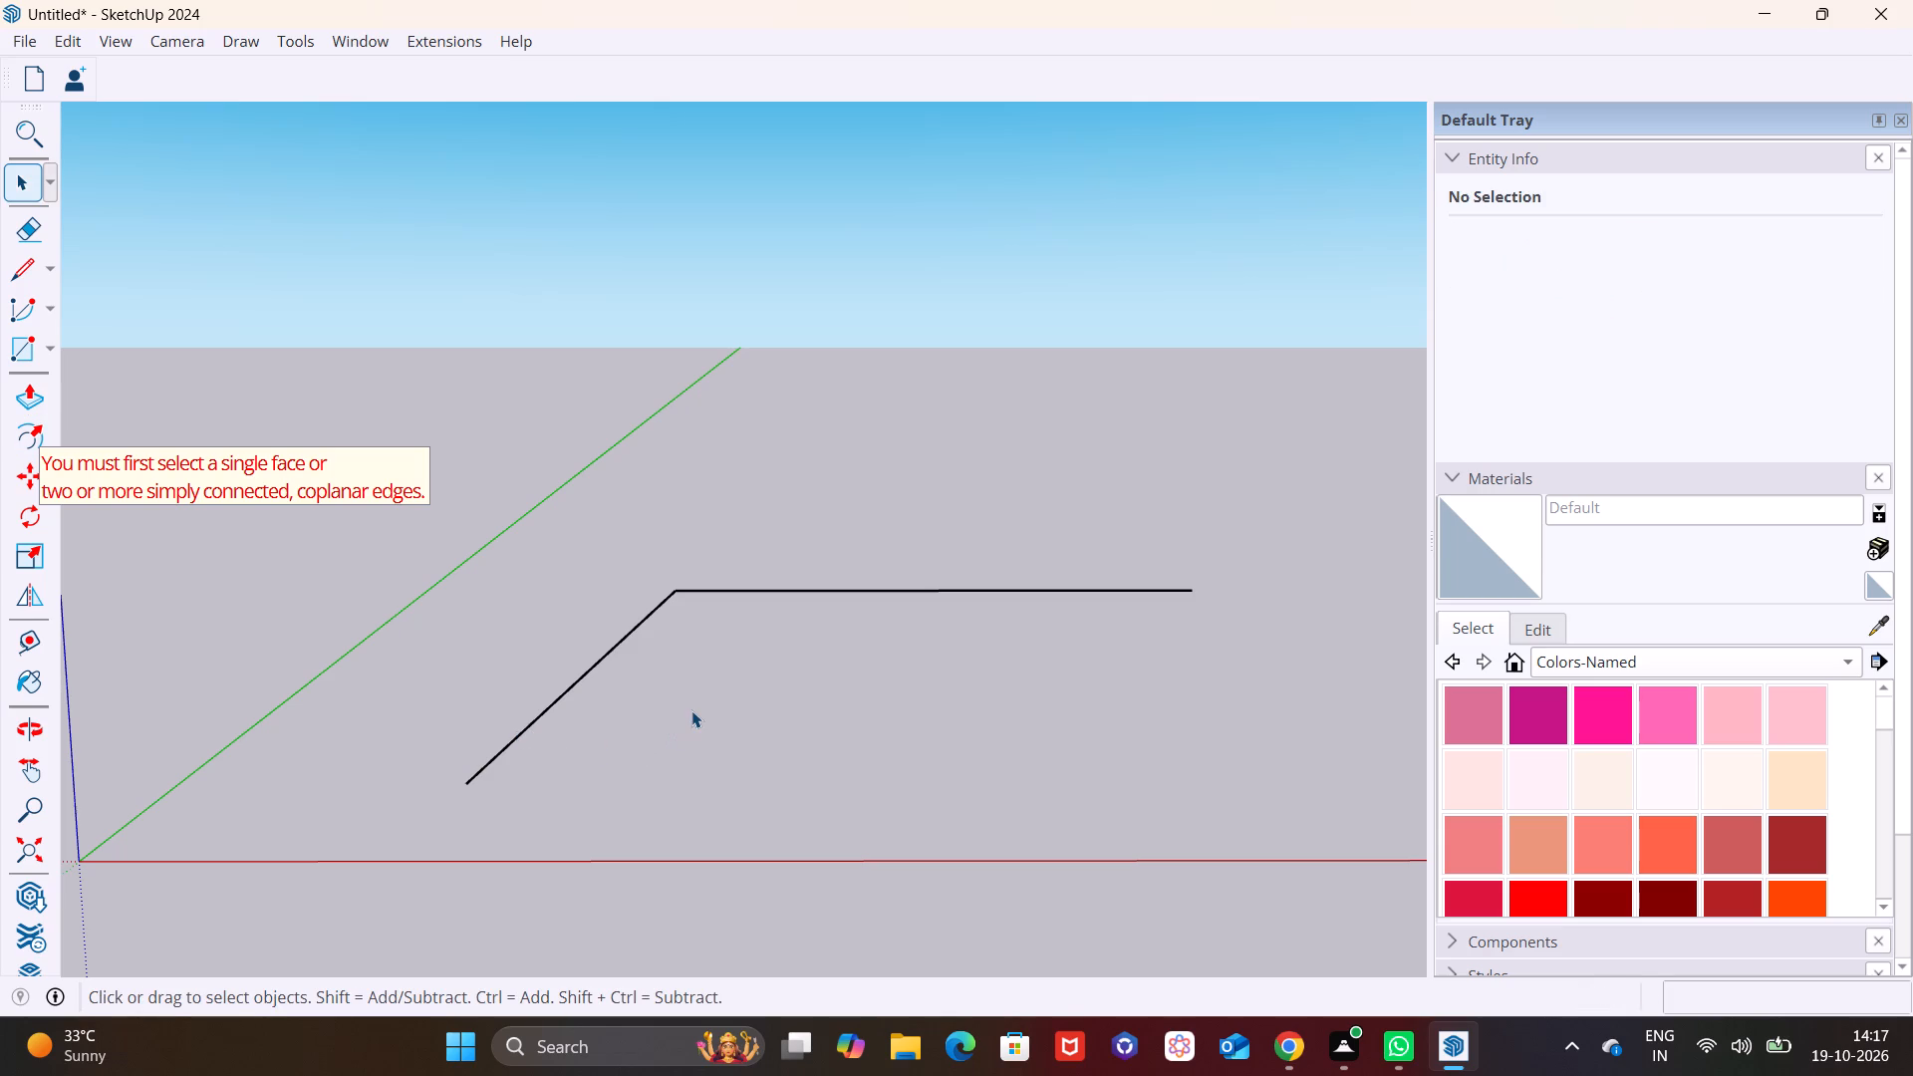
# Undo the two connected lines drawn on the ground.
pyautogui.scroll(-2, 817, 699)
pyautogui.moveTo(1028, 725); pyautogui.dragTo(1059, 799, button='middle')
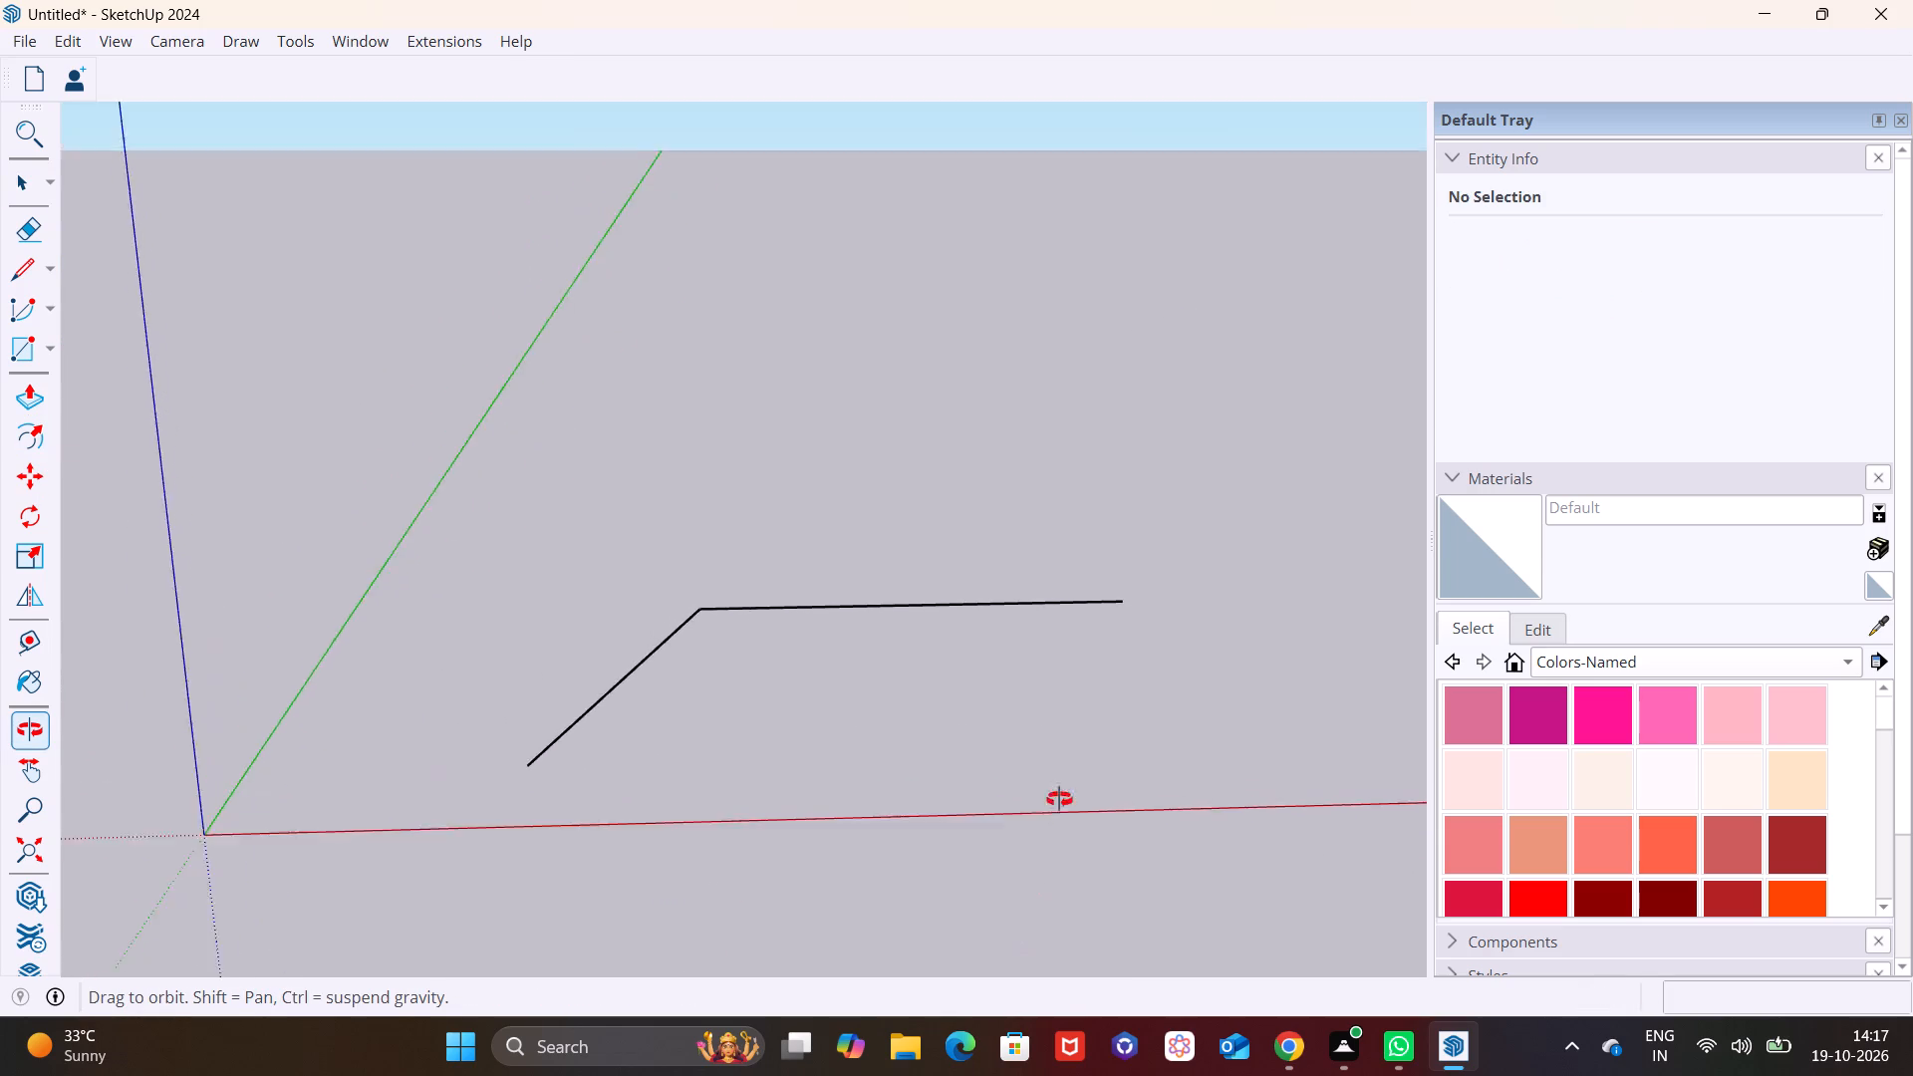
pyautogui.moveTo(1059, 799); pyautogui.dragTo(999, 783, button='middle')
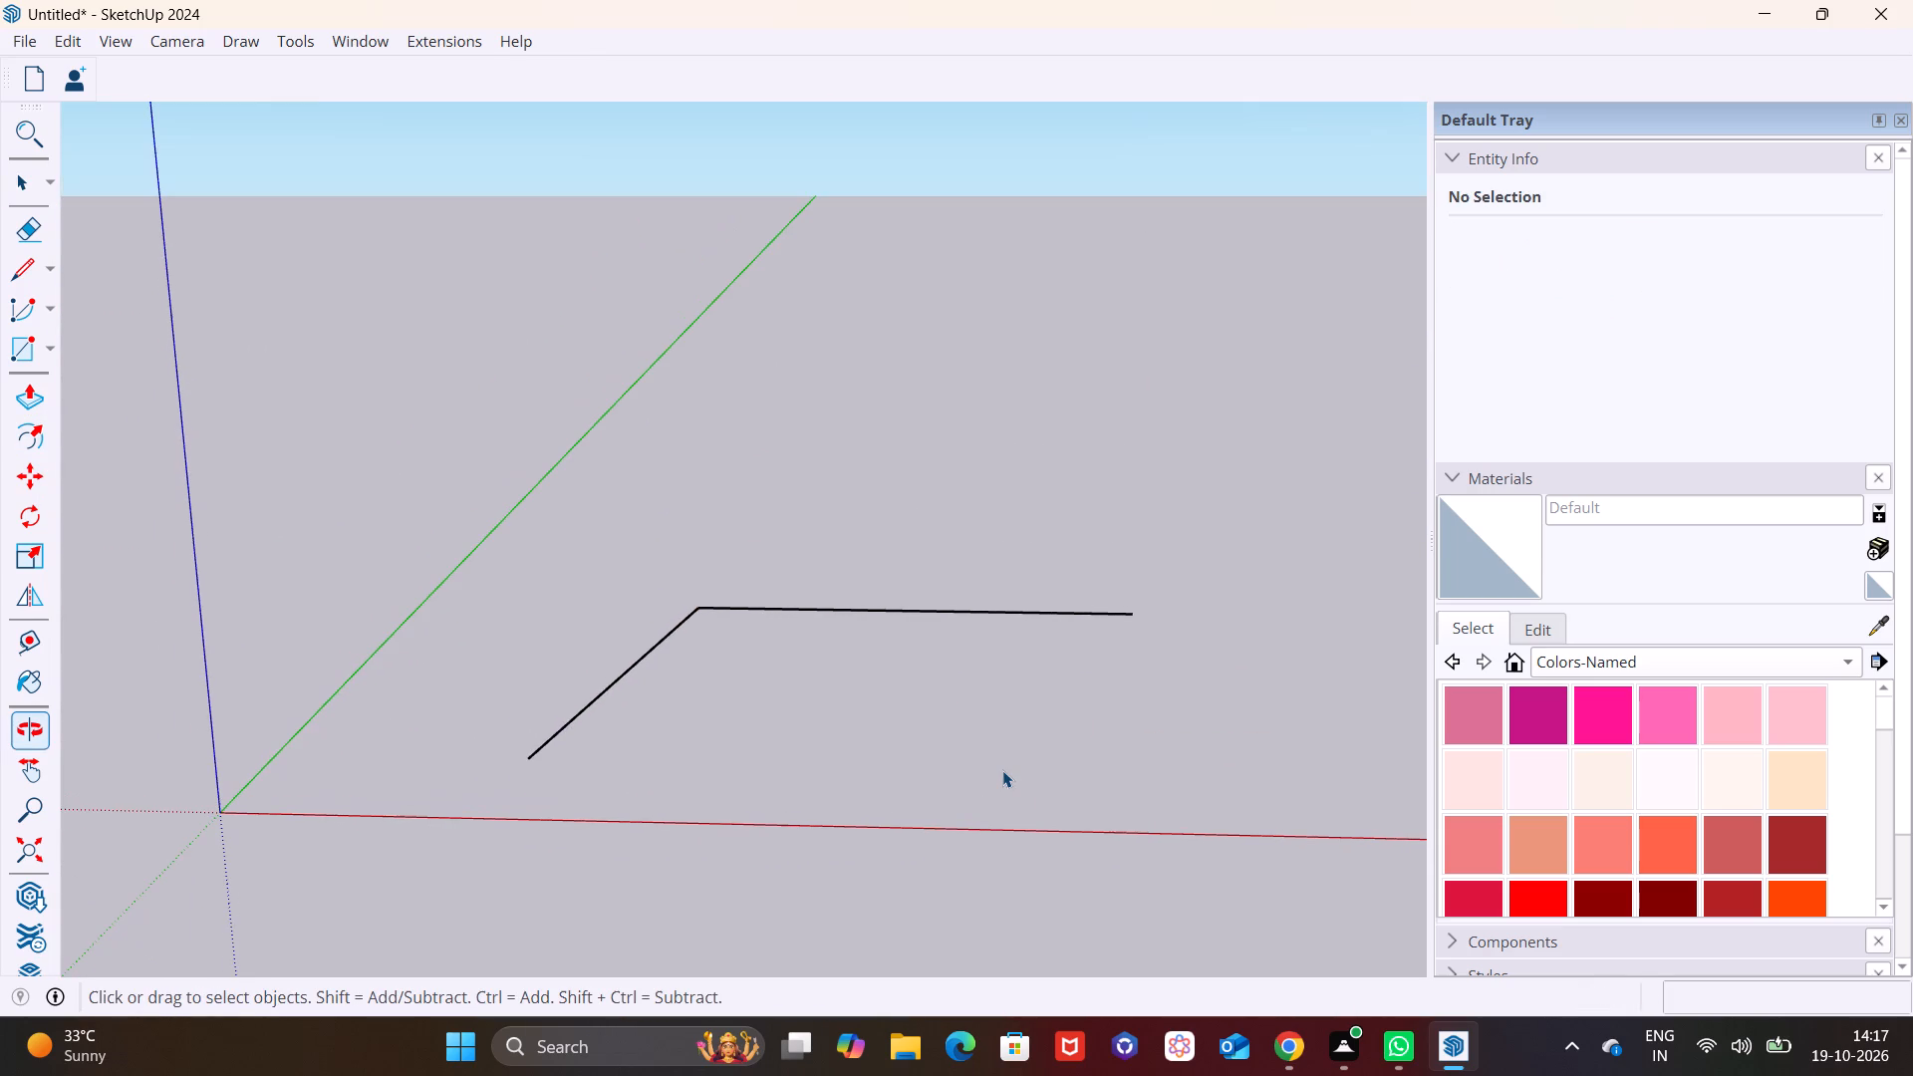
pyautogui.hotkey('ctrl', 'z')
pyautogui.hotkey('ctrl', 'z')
# Draw an L of two connected lines about 66' 6" in total, about 31' along the green axis and the rest along the red axis.
pyautogui.moveTo(748, 699); pyautogui.dragTo(670, 883, button='middle')
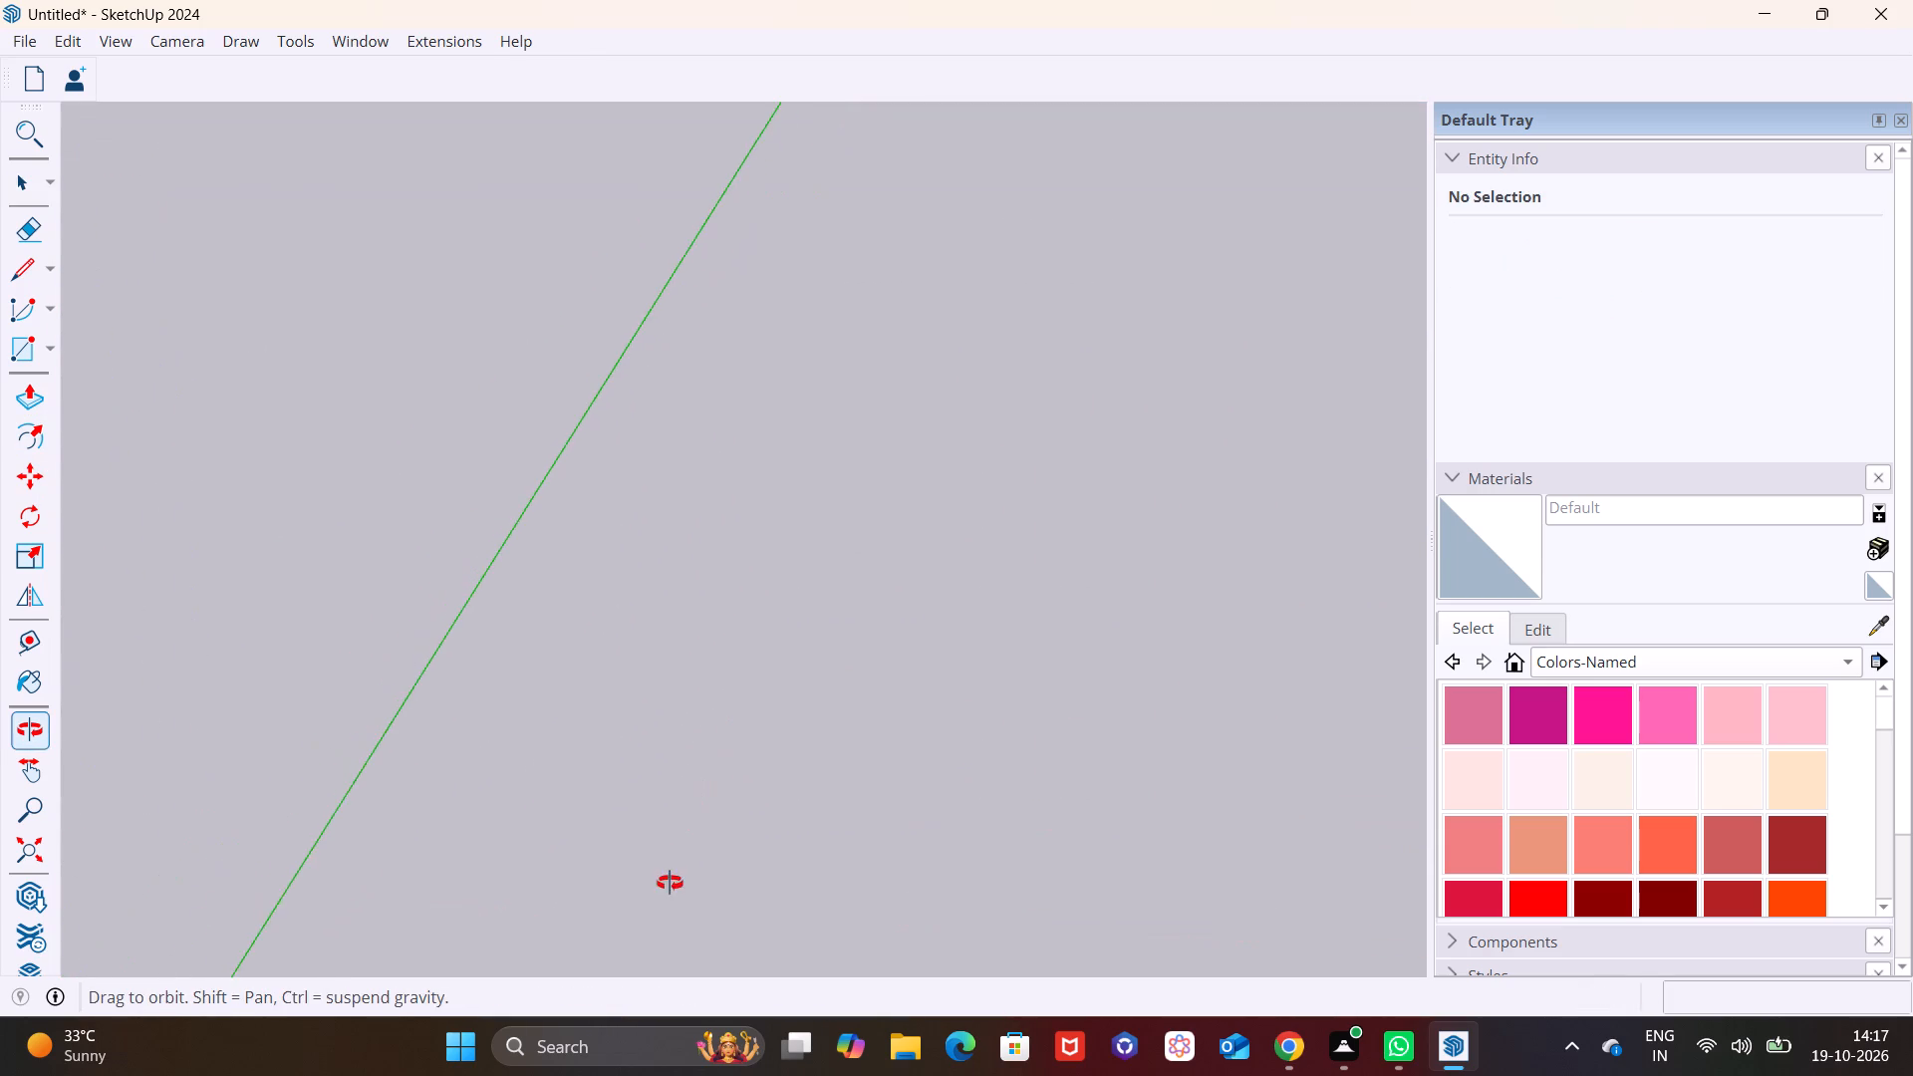
pyautogui.moveTo(670, 883); pyautogui.dragTo(666, 876, button='middle')
pyautogui.scroll(-7, 778, 749)
pyautogui.keyDown('shift'); pyautogui.moveTo(791, 758); pyautogui.dragTo(692, 510, button='middle'); pyautogui.keyUp('shift')
pyautogui.moveTo(914, 763); pyautogui.dragTo(938, 832, button='middle')
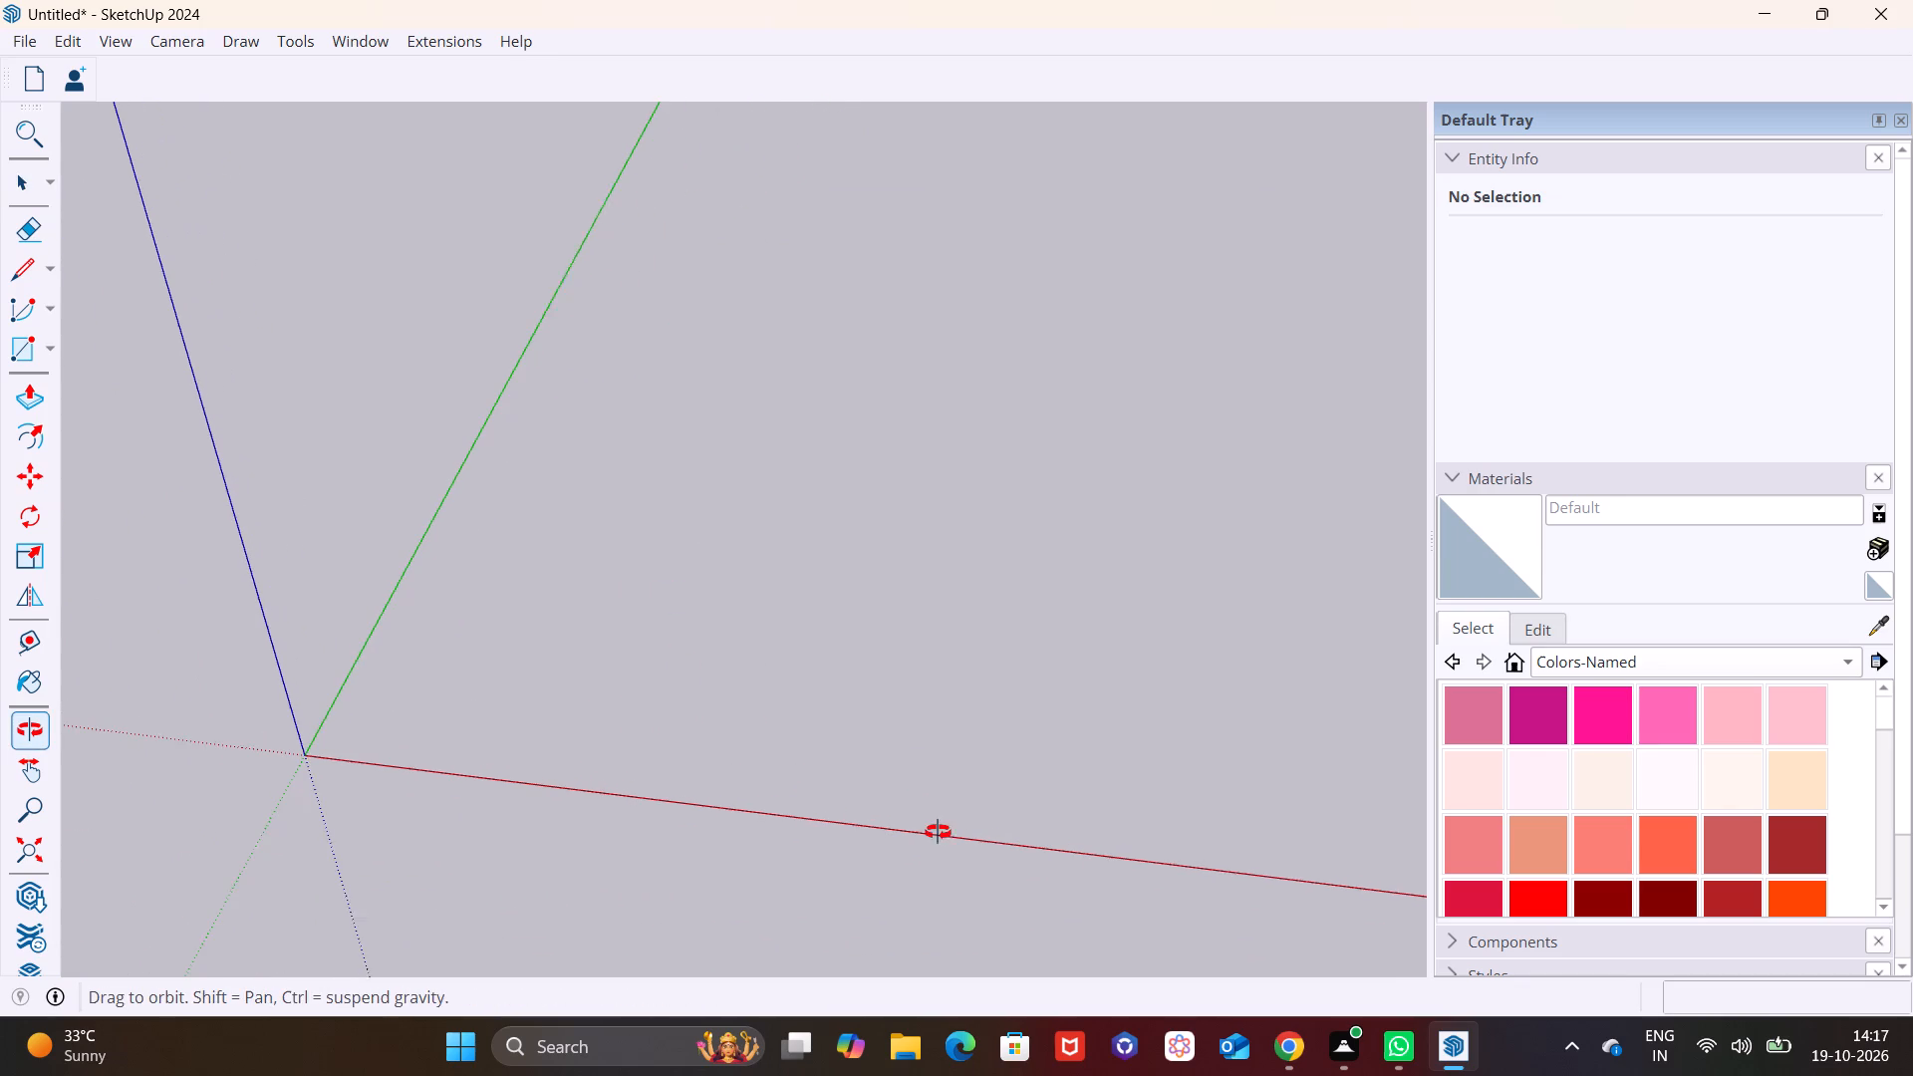
pyautogui.moveTo(938, 832); pyautogui.dragTo(935, 833, button='middle')
pyautogui.click(20, 274)
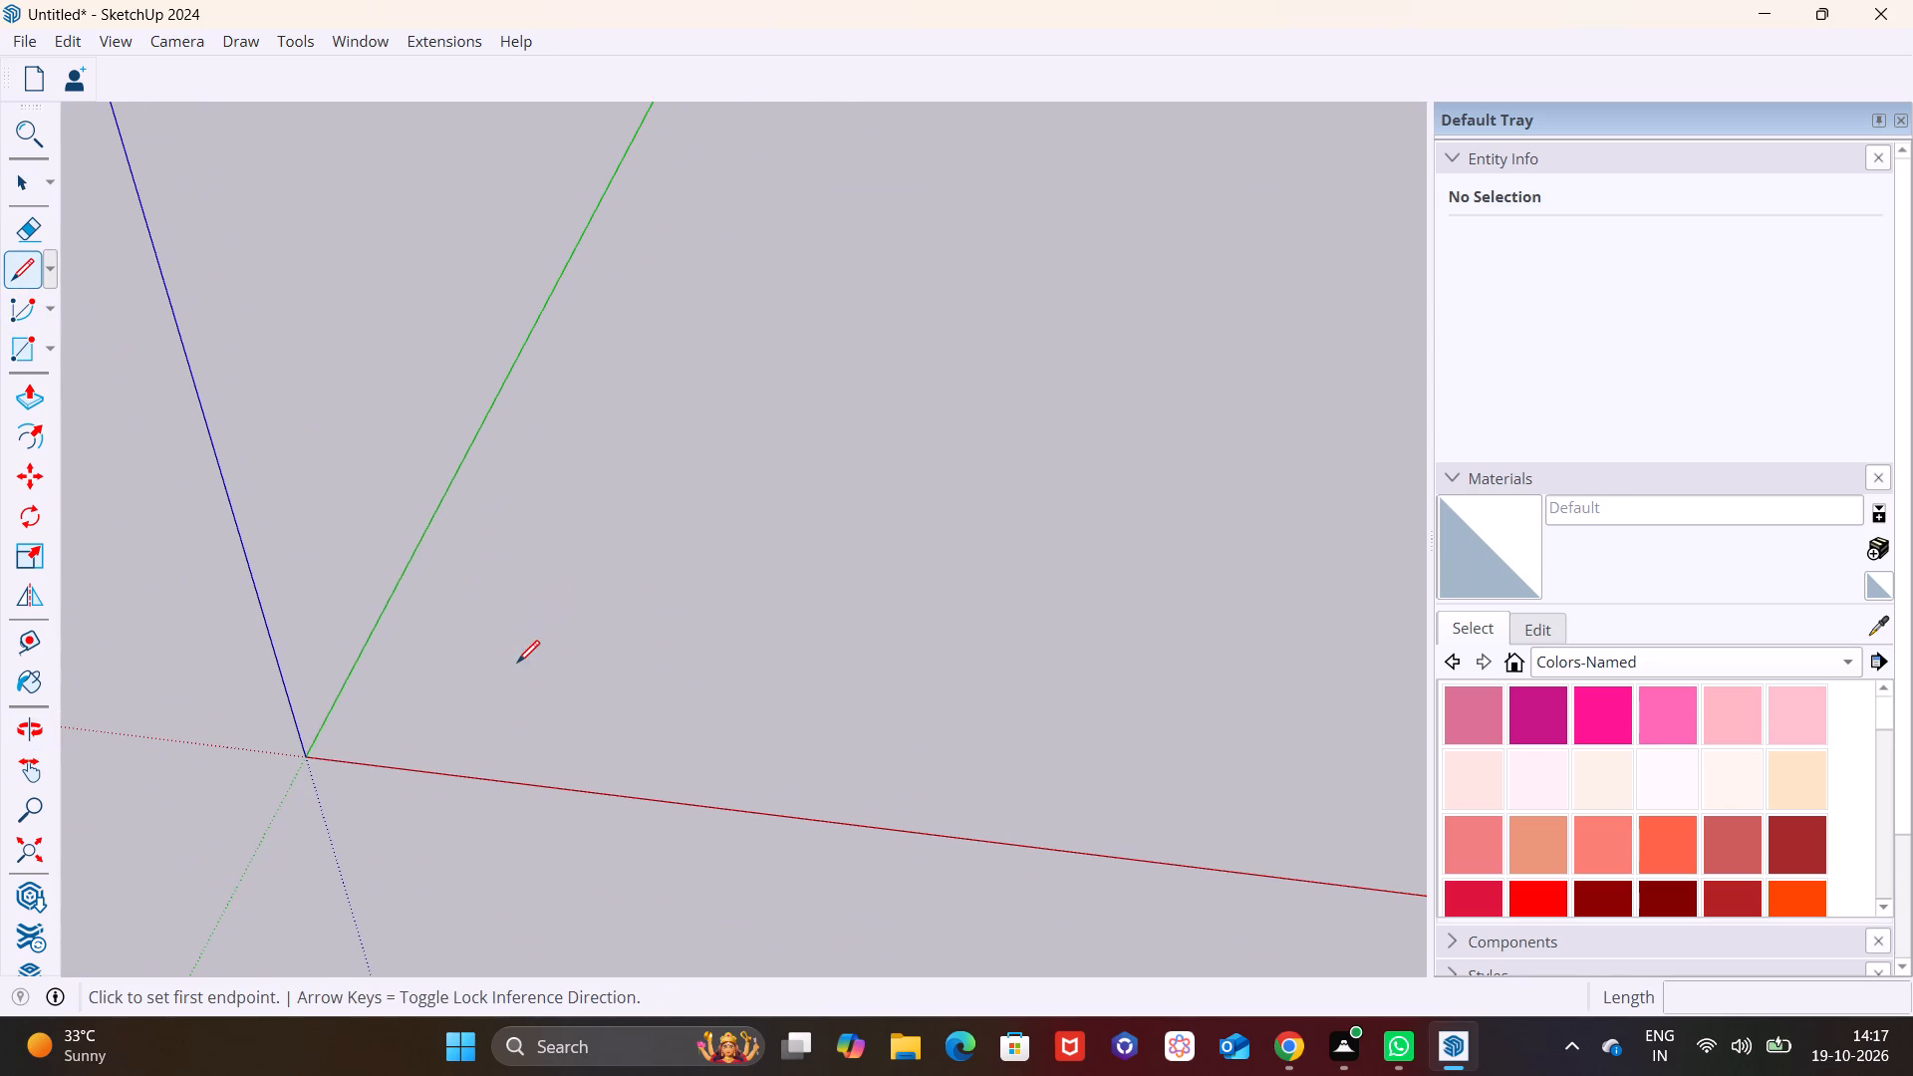
pyautogui.click(517, 663)
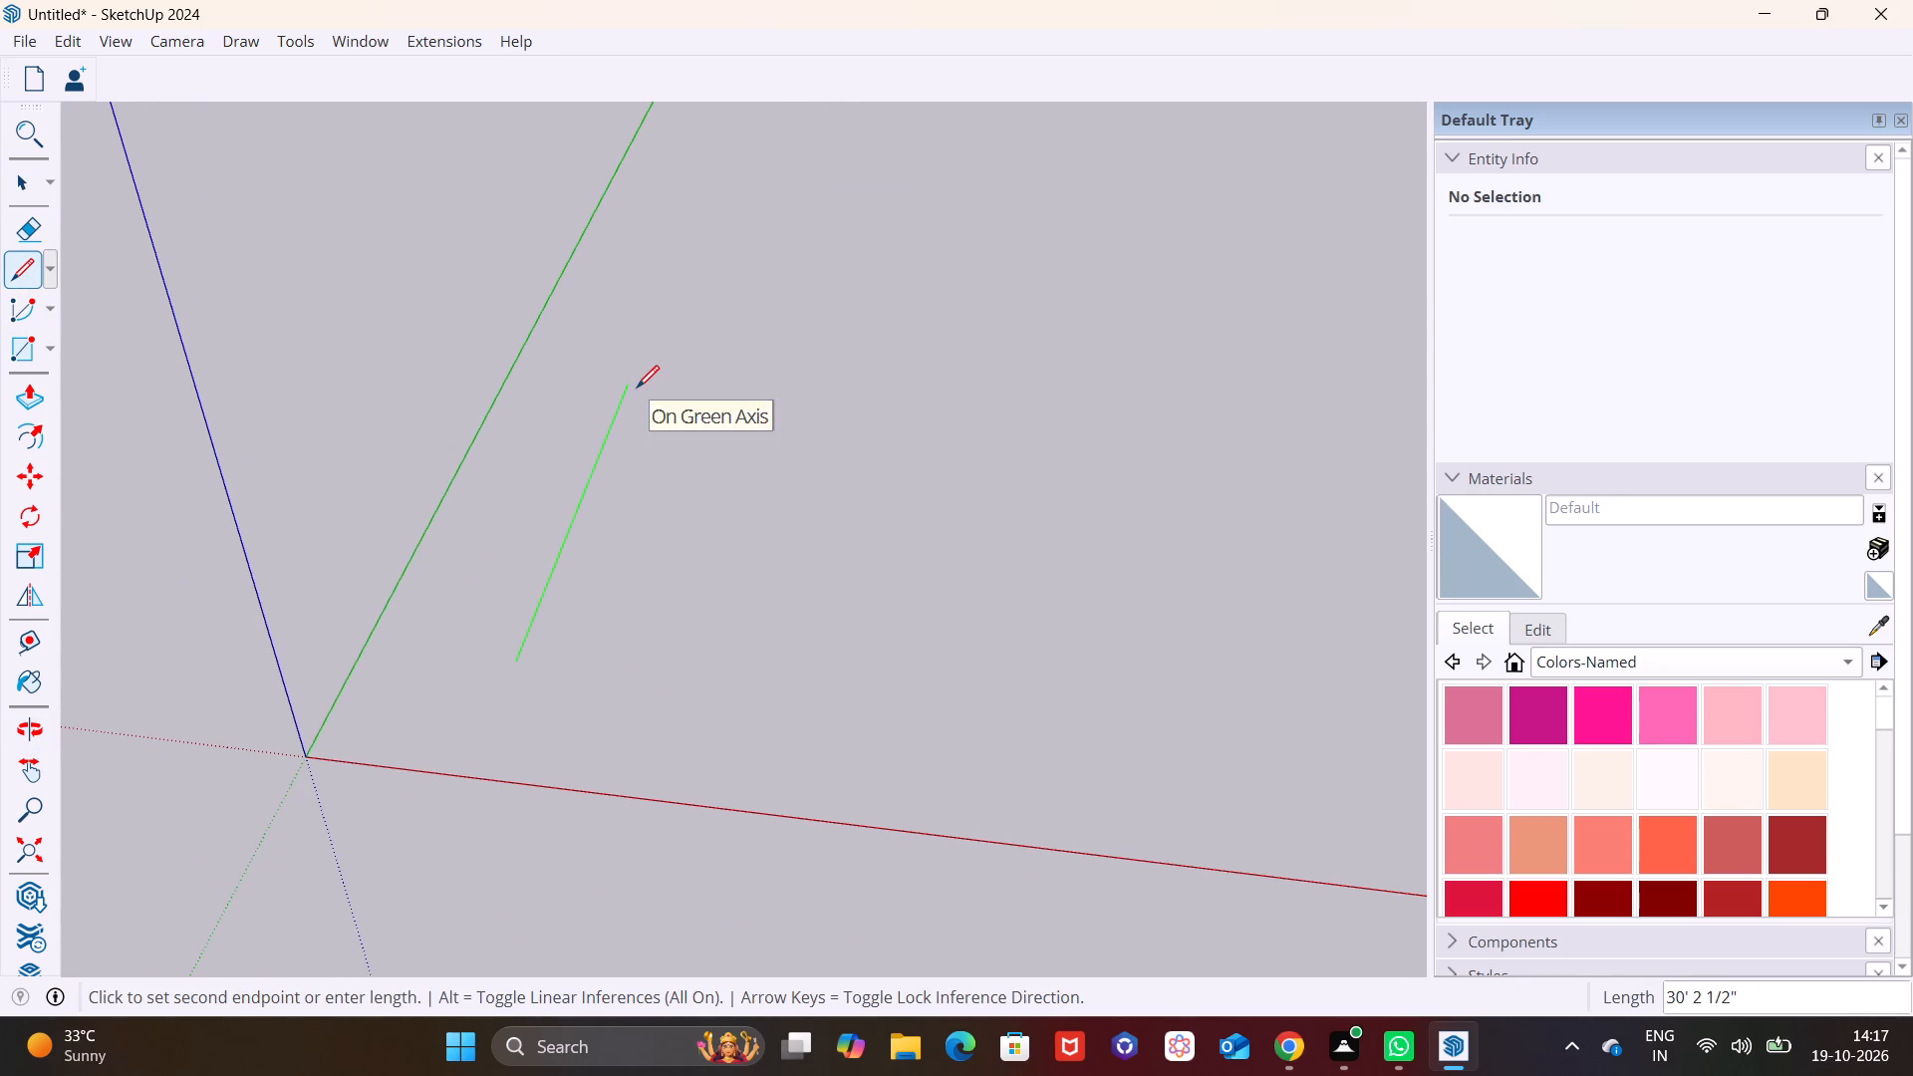
pyautogui.click(639, 383)
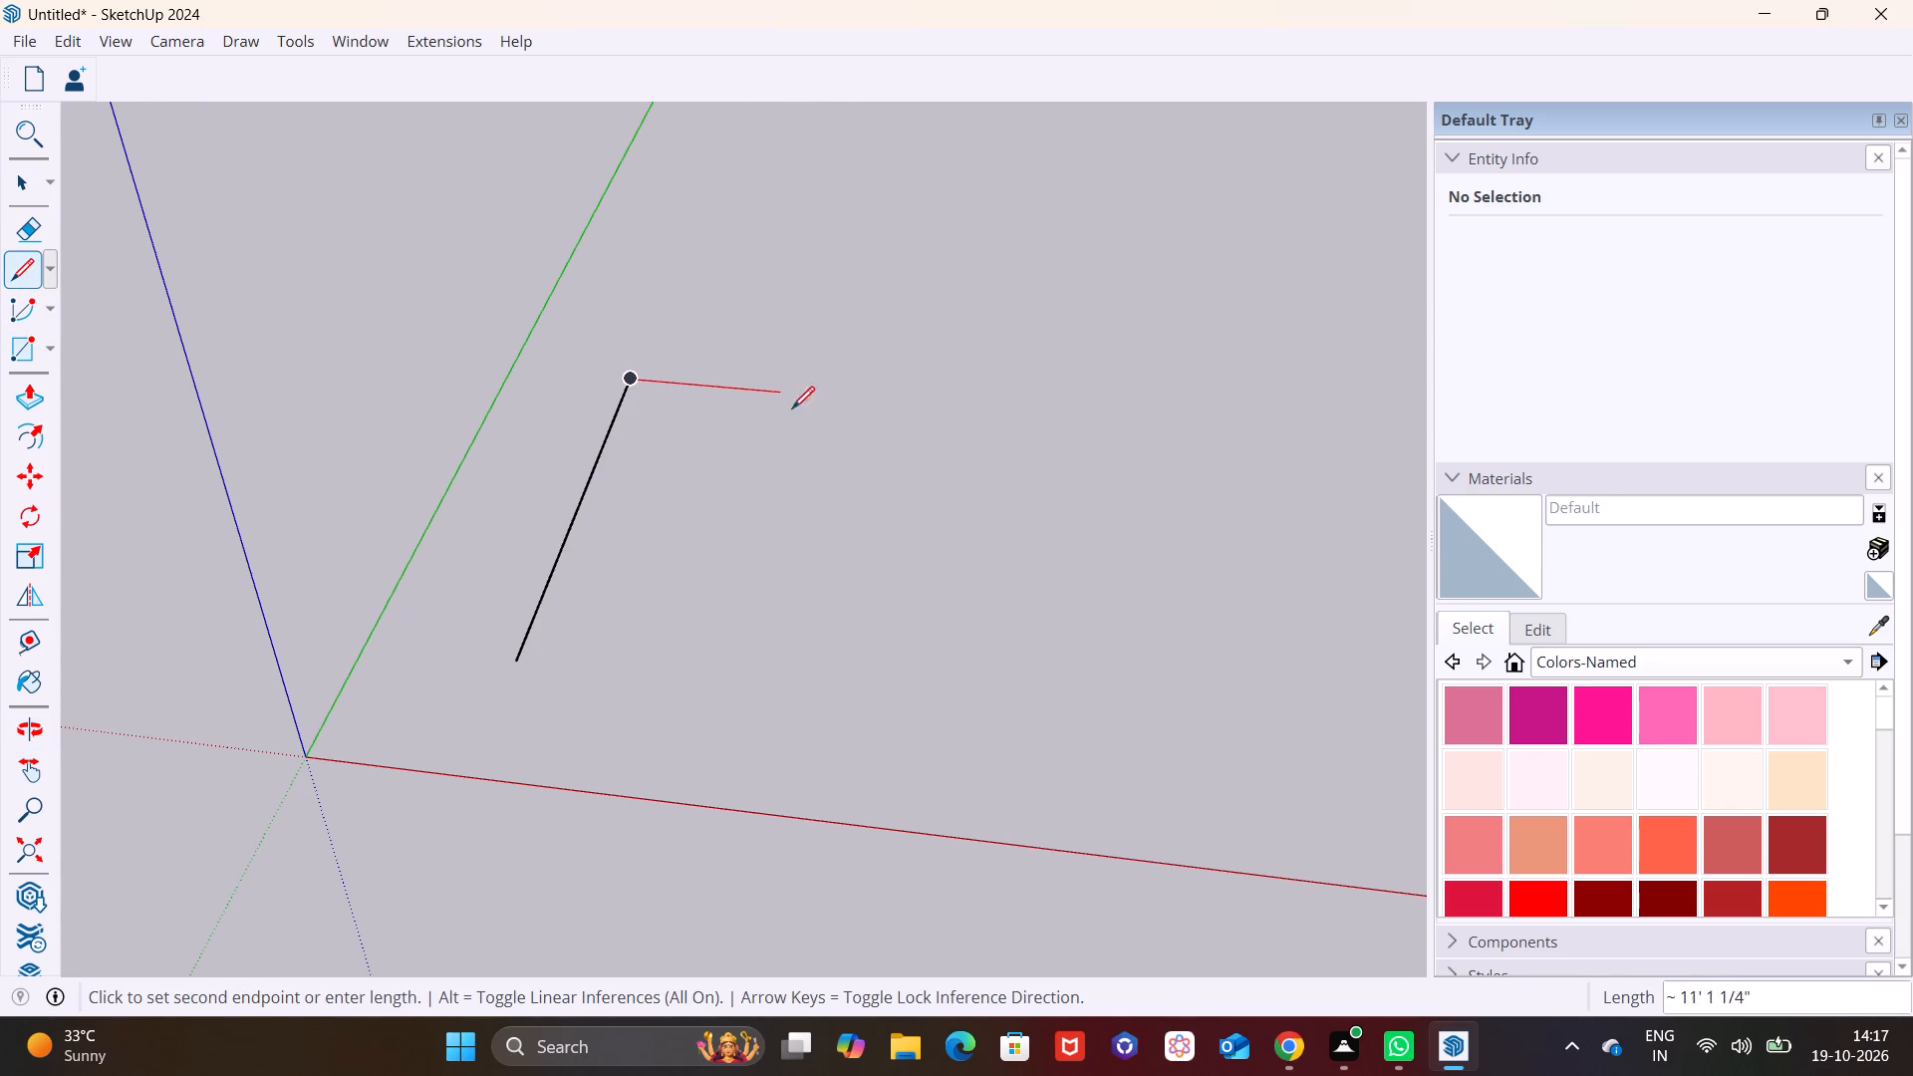
pyautogui.click(1104, 439)
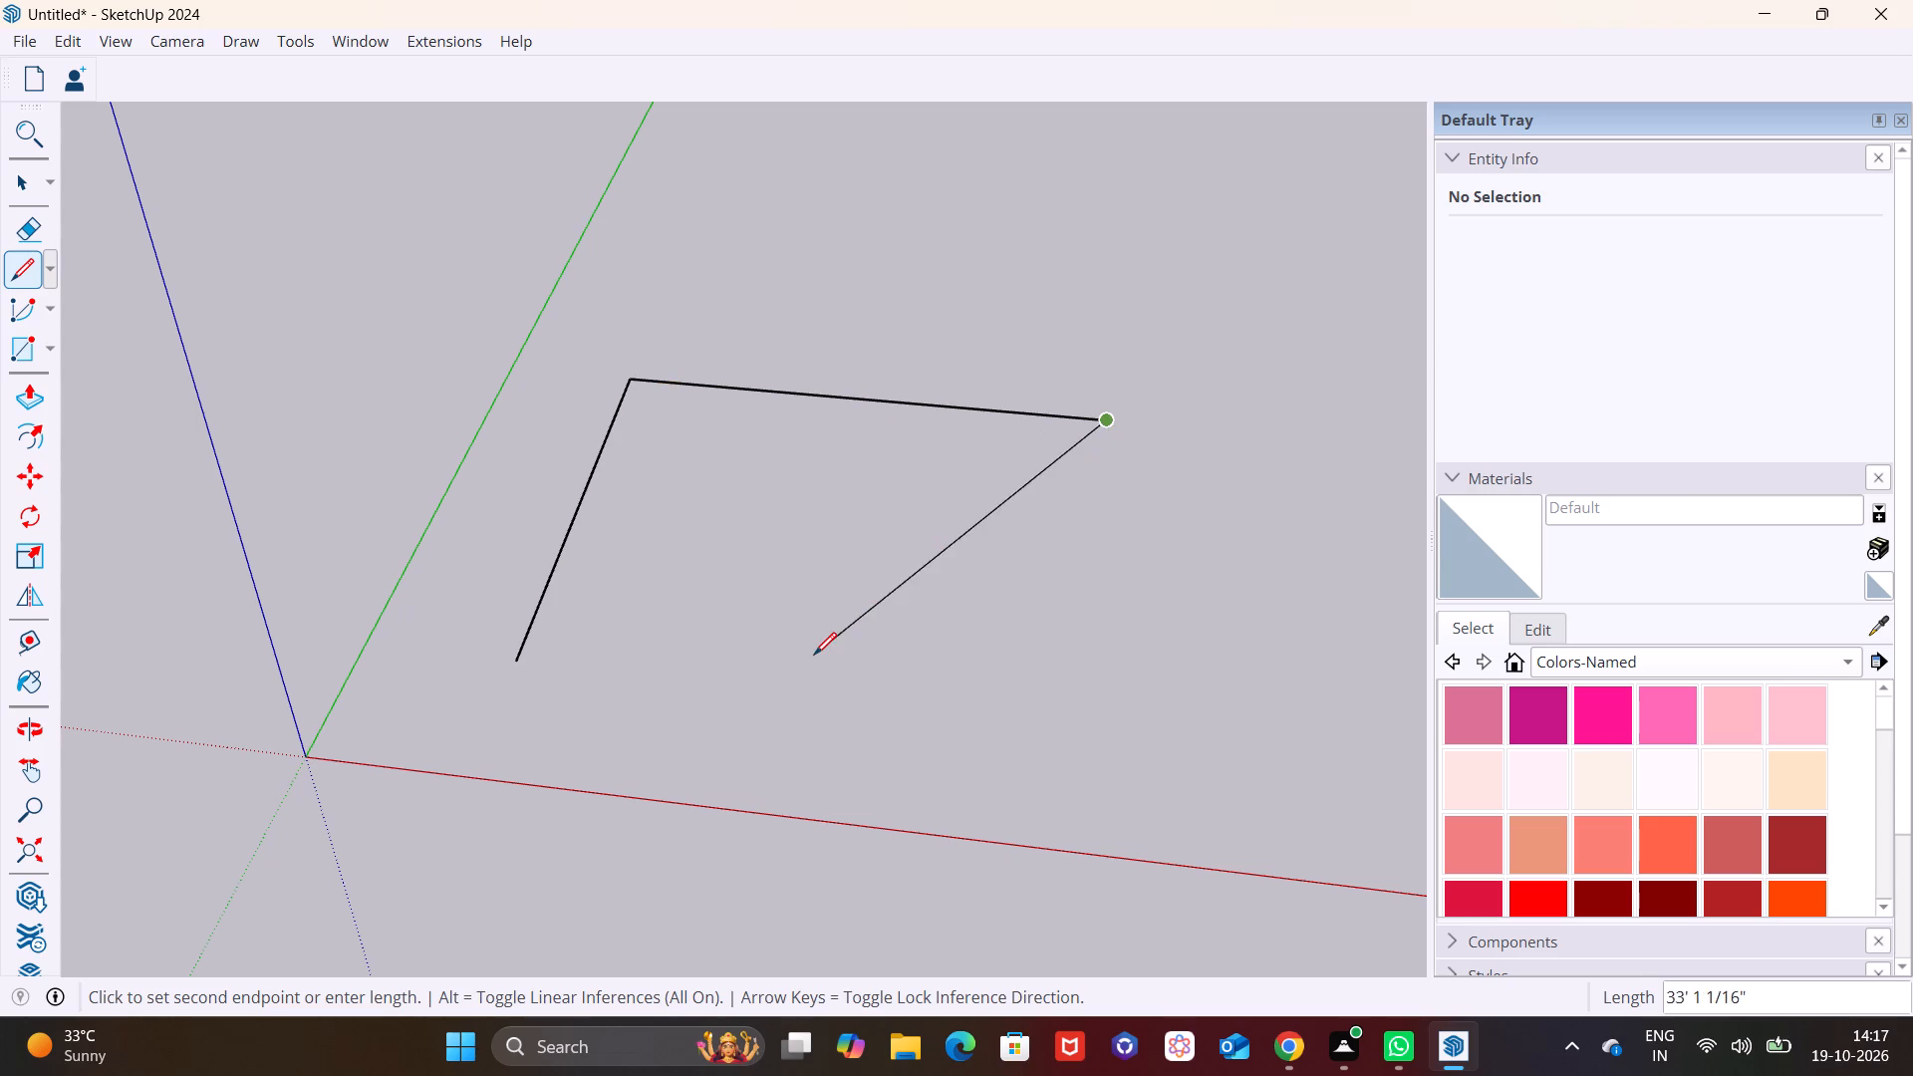
pyautogui.press('space')
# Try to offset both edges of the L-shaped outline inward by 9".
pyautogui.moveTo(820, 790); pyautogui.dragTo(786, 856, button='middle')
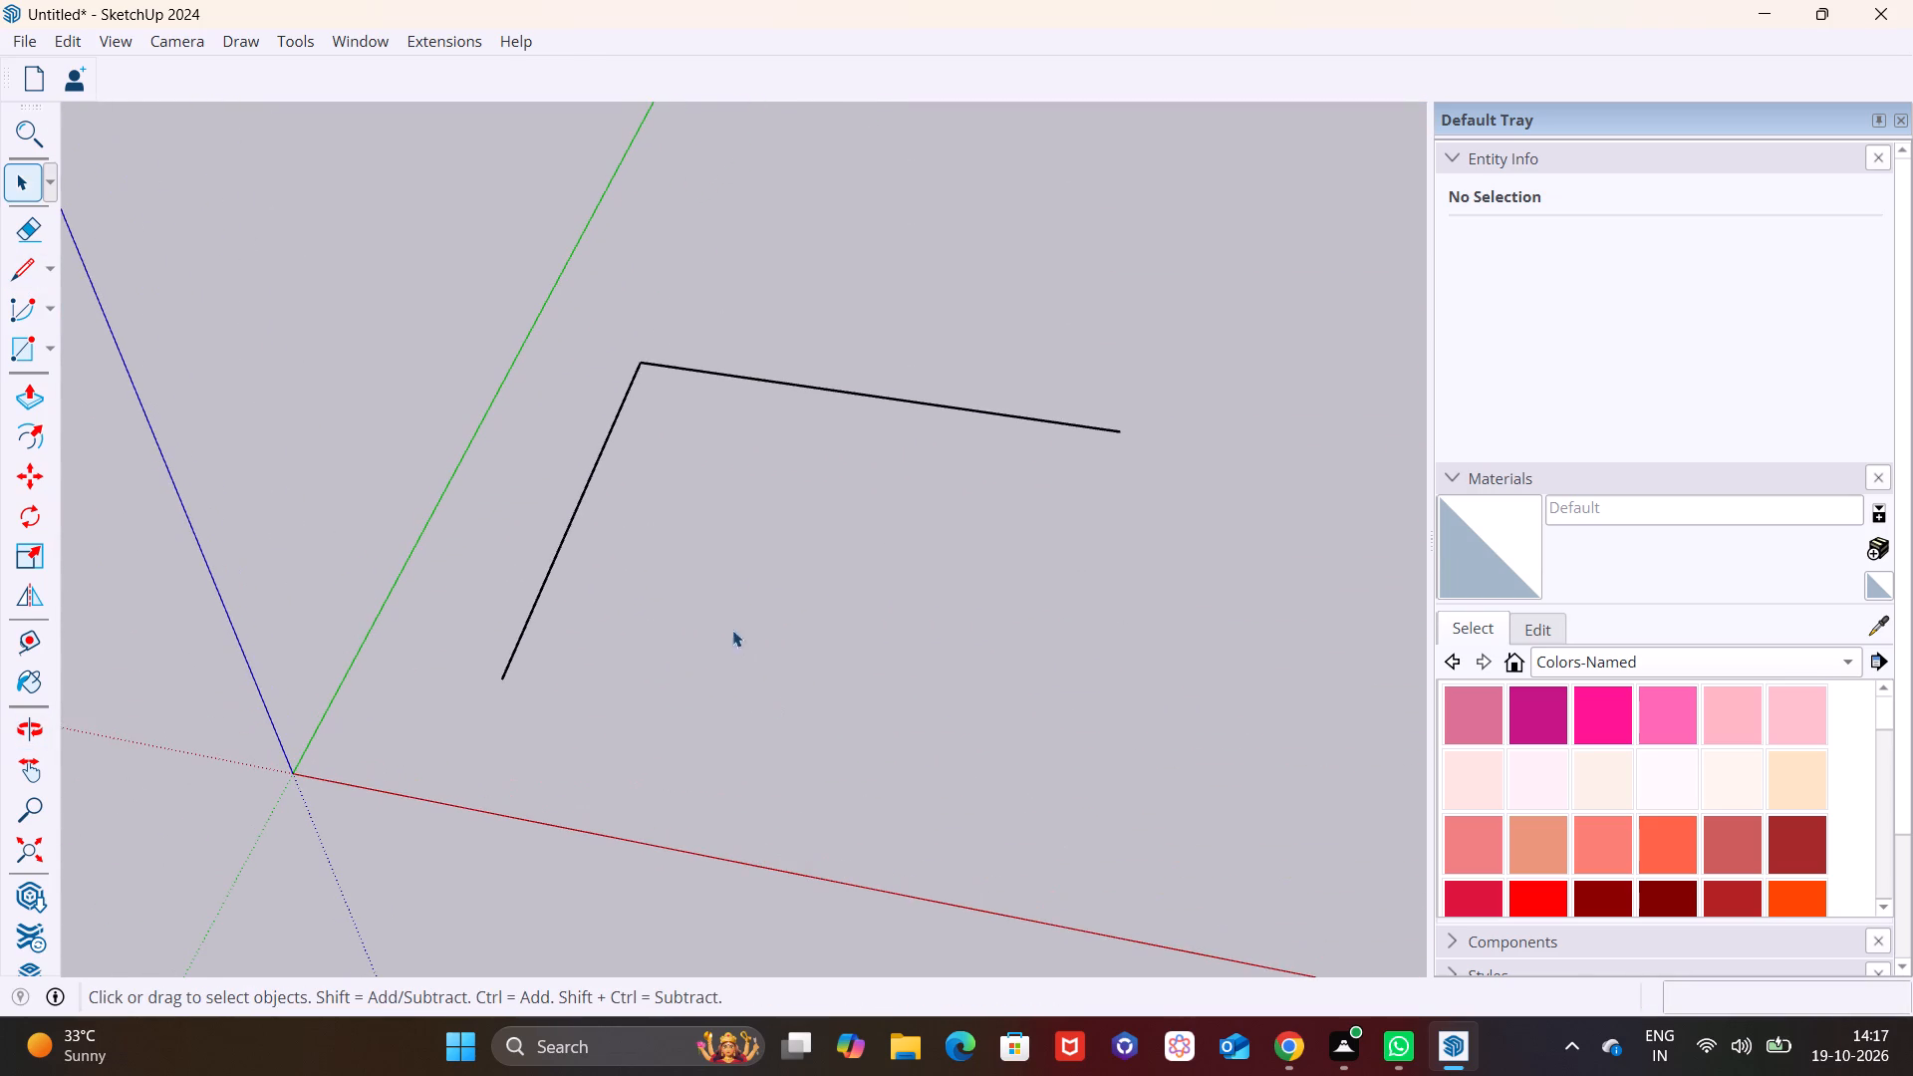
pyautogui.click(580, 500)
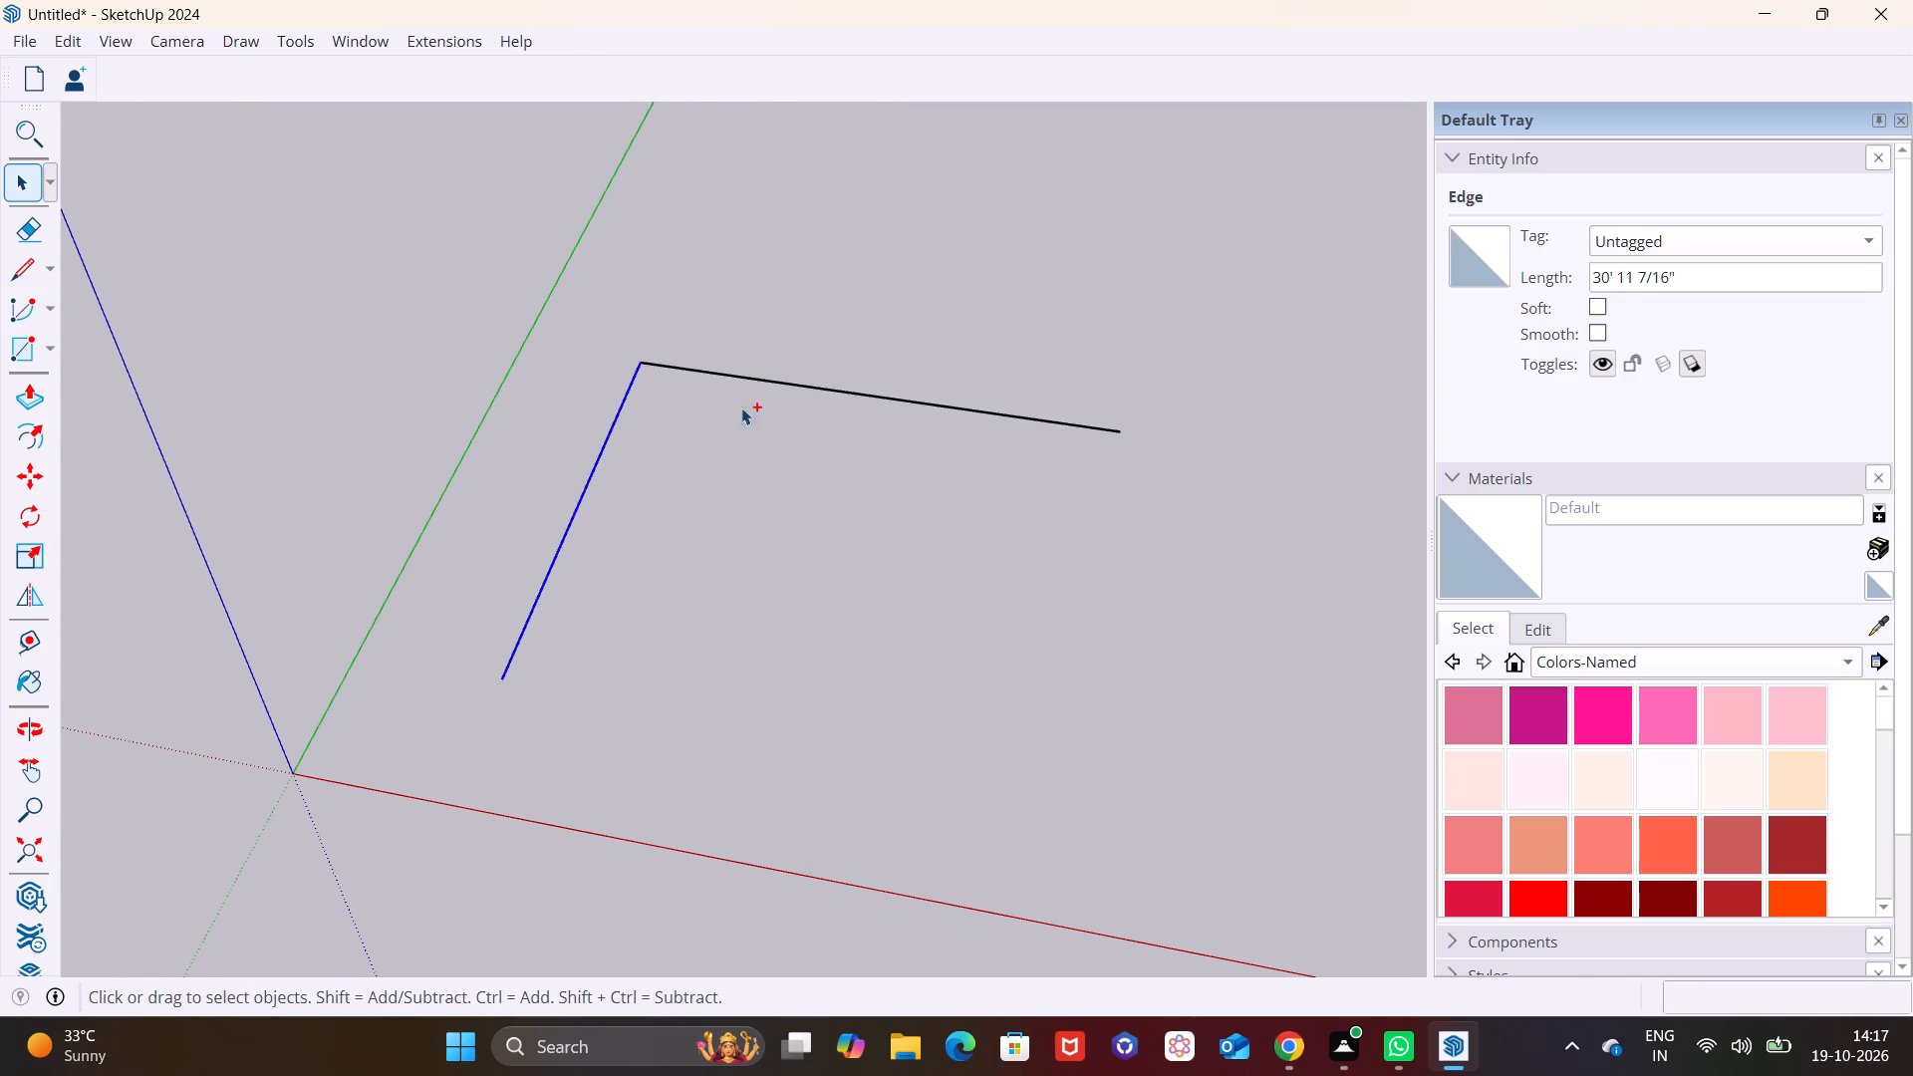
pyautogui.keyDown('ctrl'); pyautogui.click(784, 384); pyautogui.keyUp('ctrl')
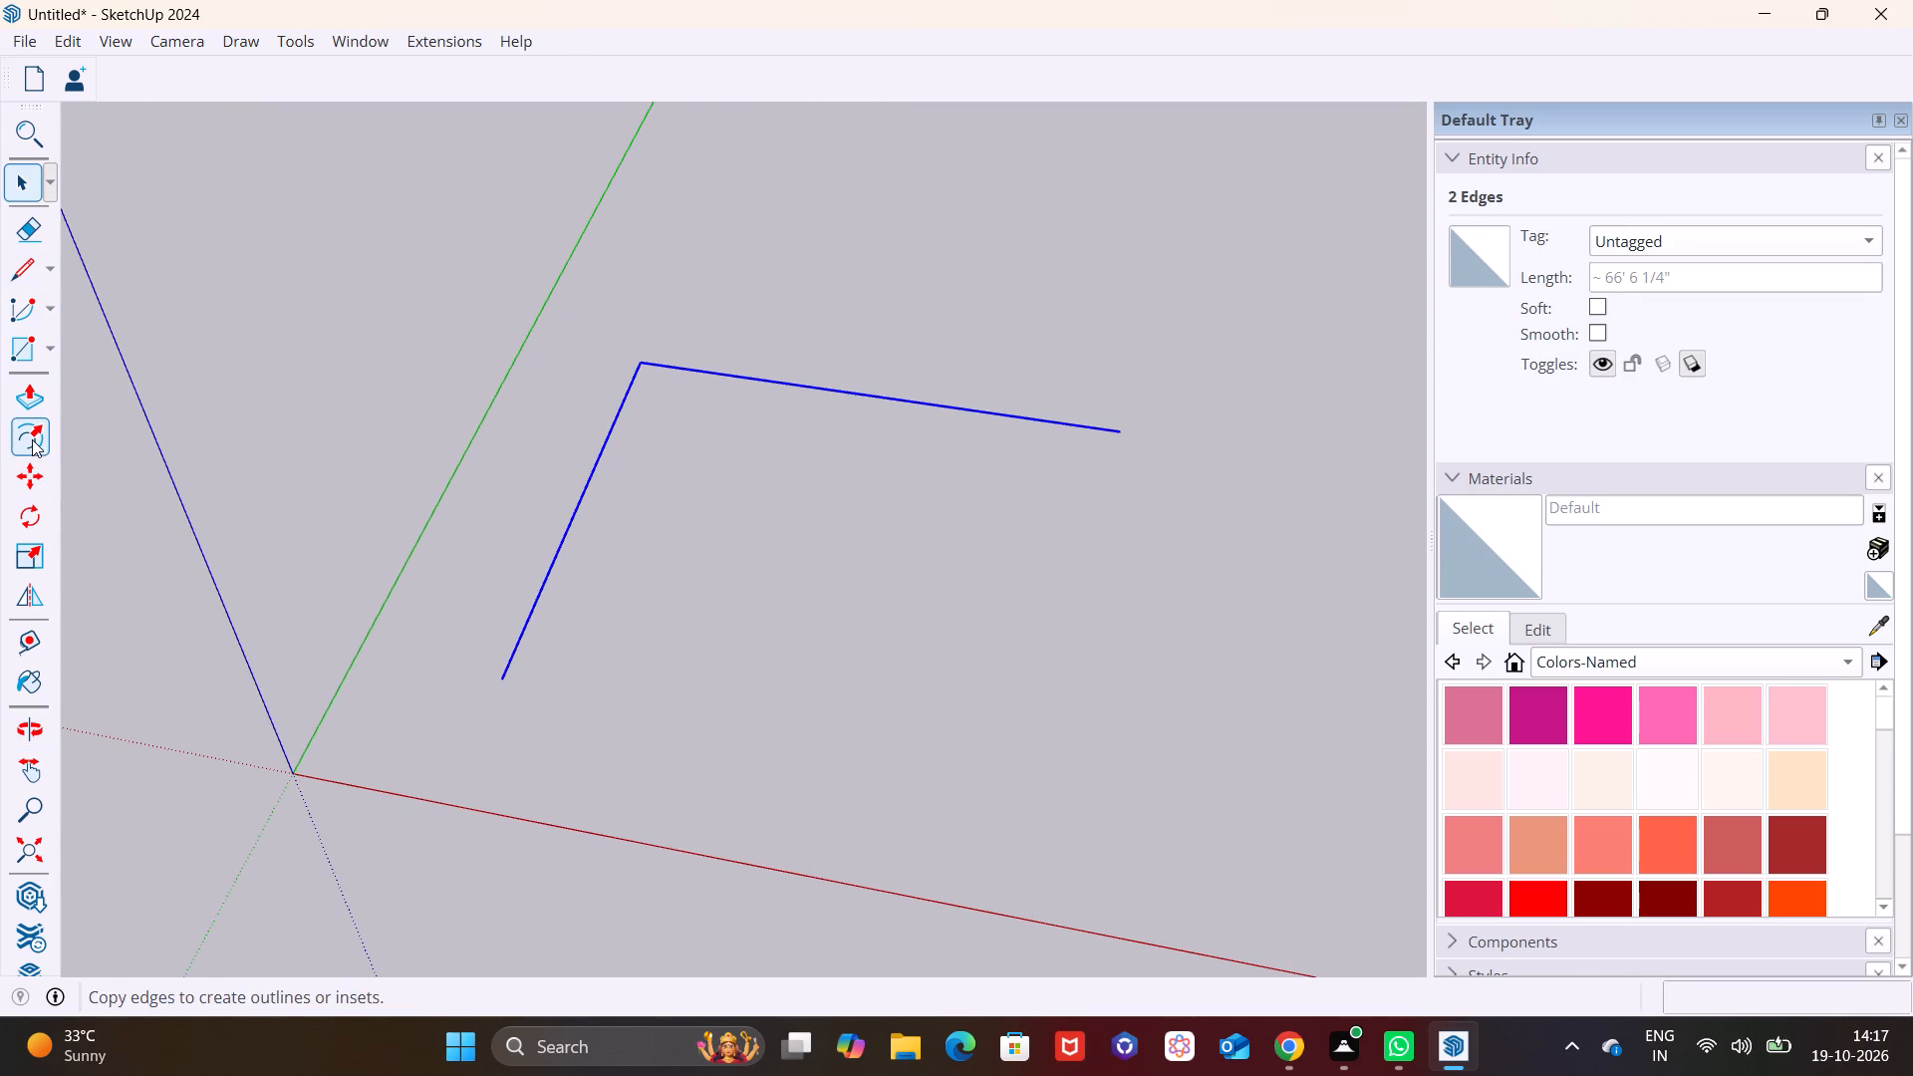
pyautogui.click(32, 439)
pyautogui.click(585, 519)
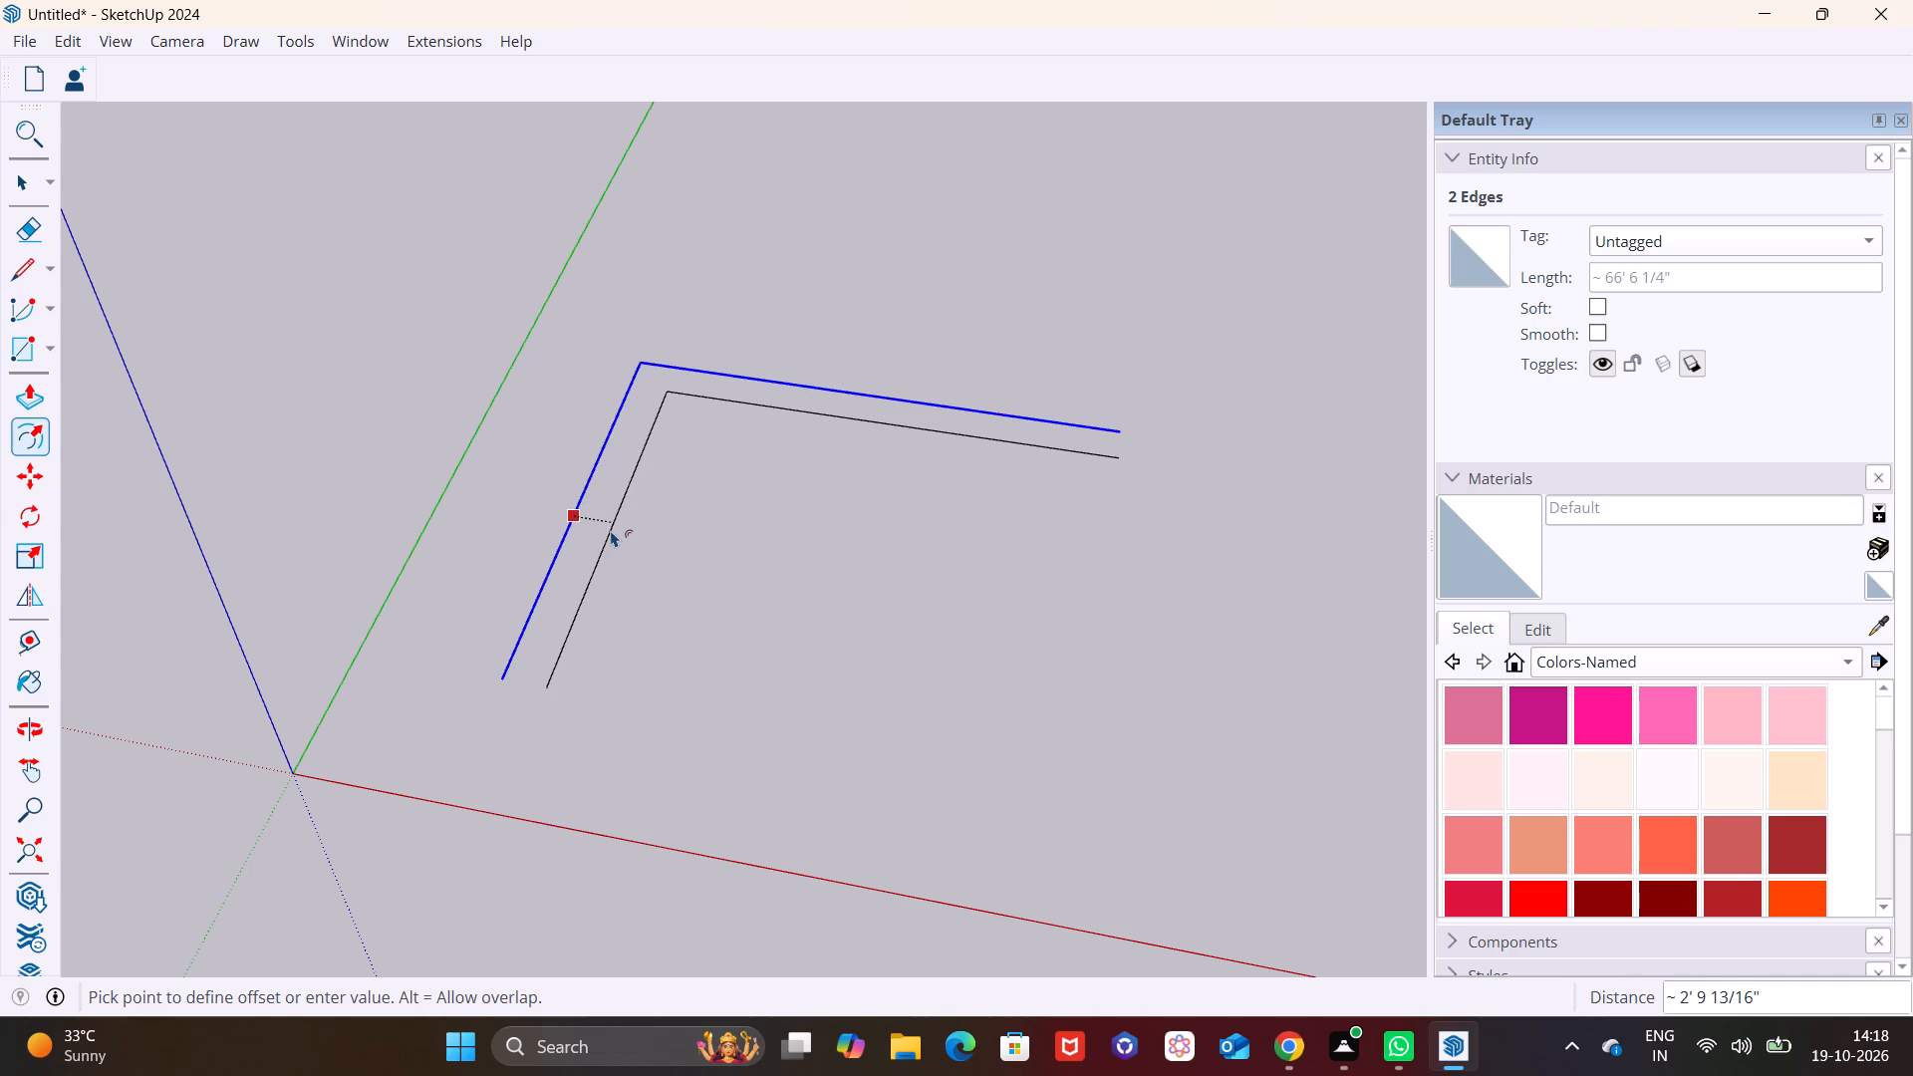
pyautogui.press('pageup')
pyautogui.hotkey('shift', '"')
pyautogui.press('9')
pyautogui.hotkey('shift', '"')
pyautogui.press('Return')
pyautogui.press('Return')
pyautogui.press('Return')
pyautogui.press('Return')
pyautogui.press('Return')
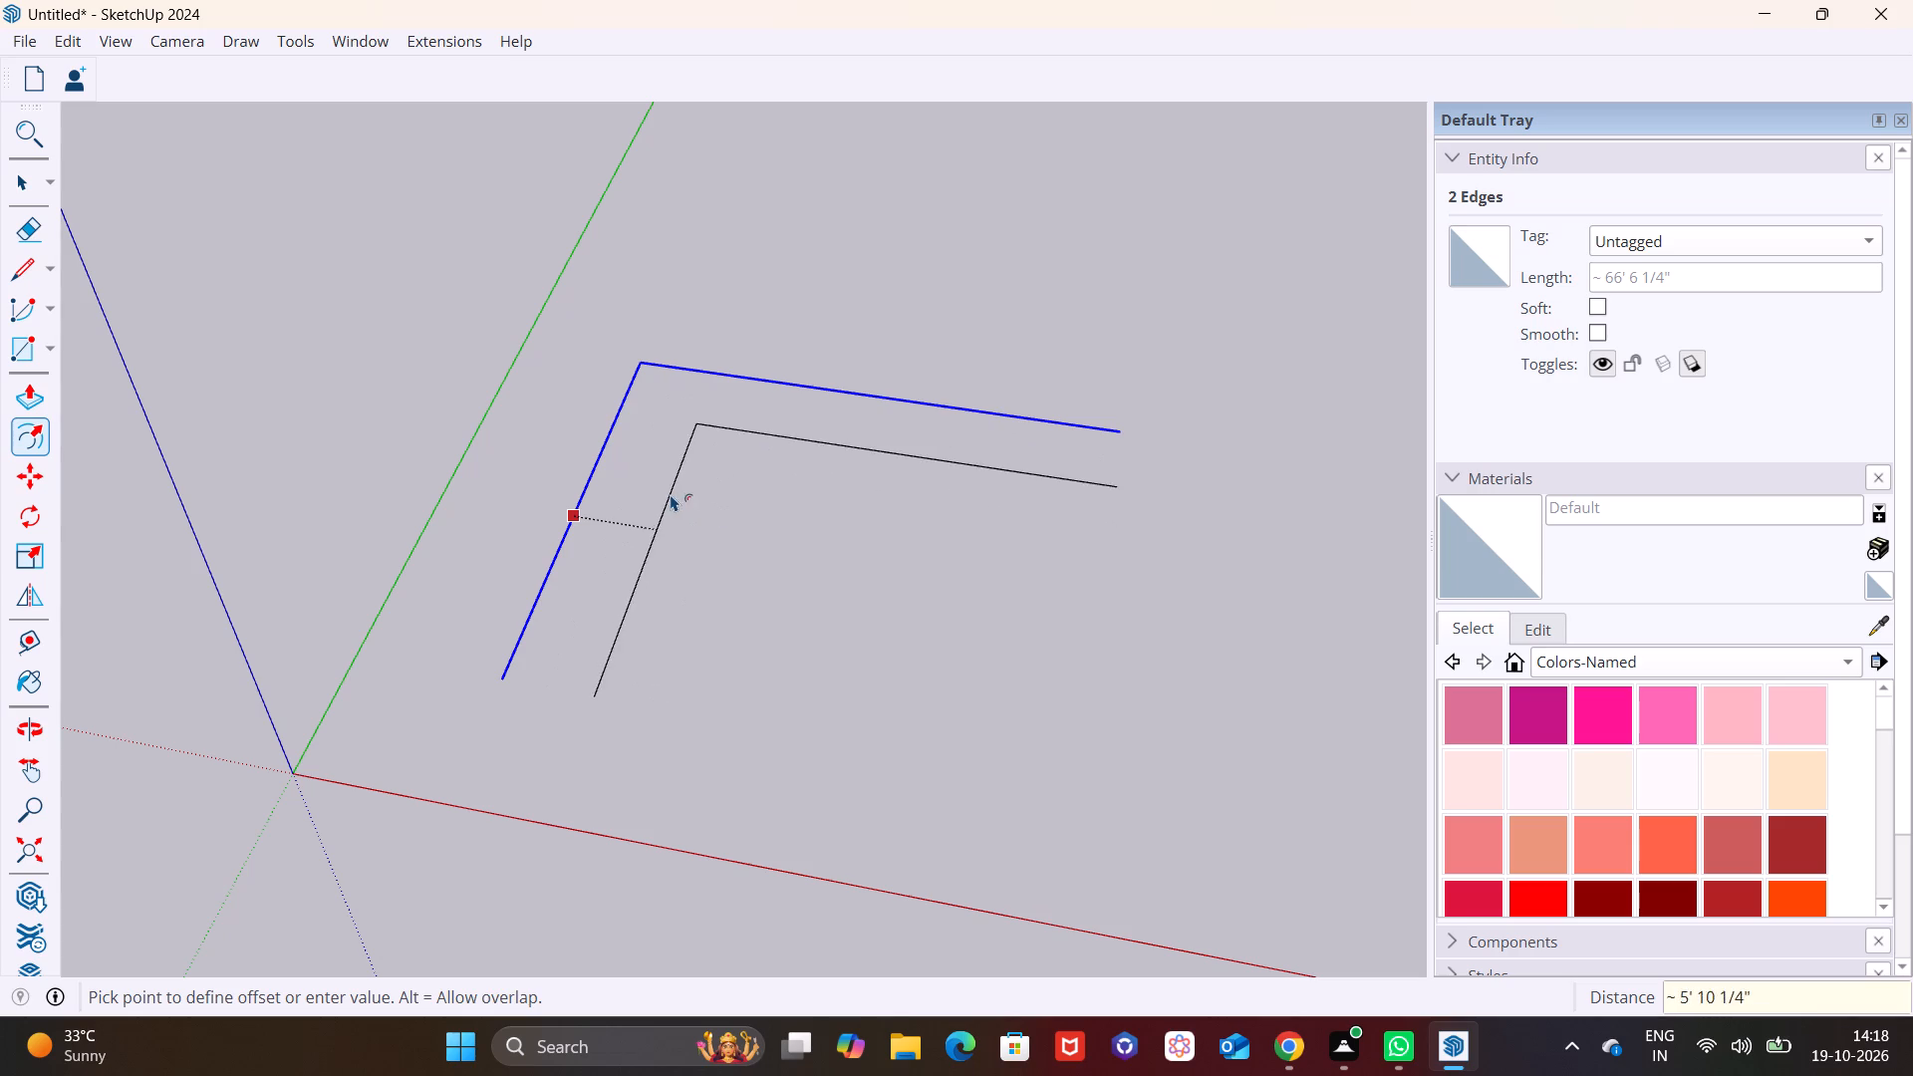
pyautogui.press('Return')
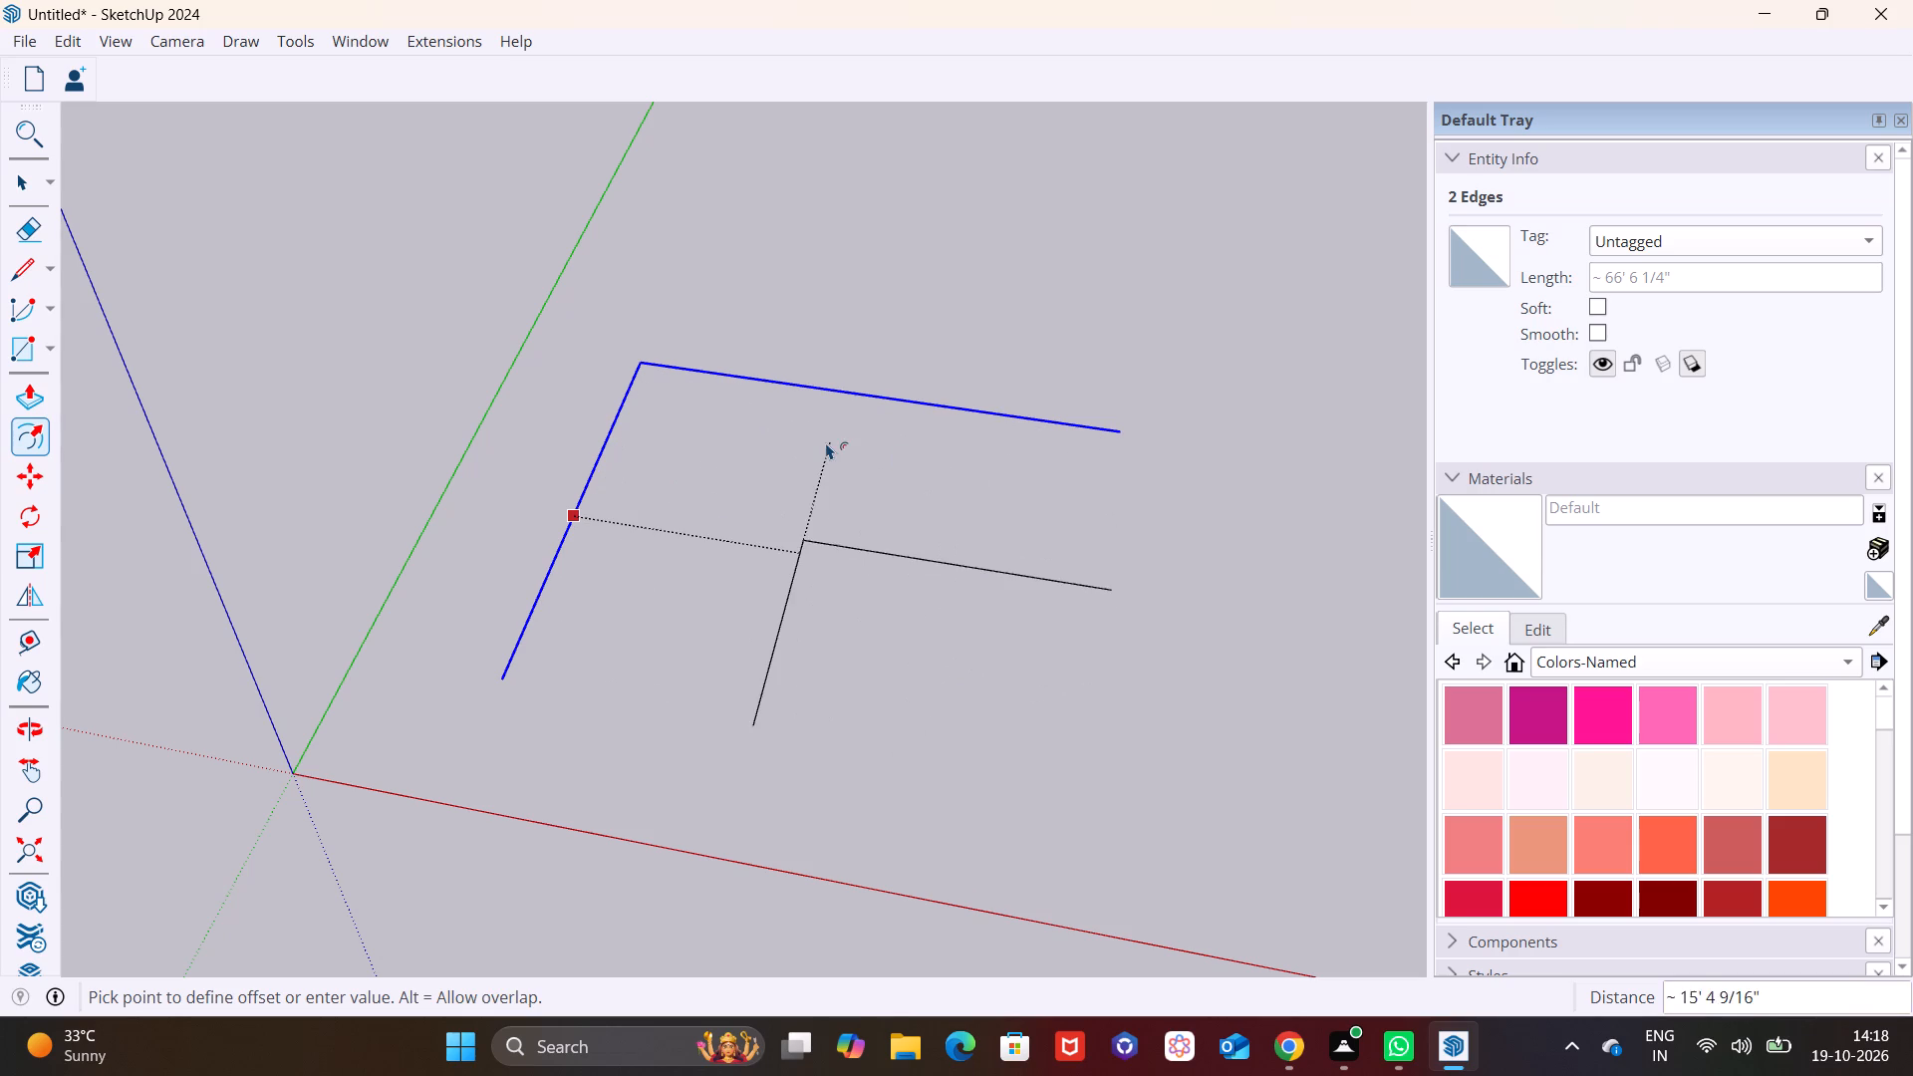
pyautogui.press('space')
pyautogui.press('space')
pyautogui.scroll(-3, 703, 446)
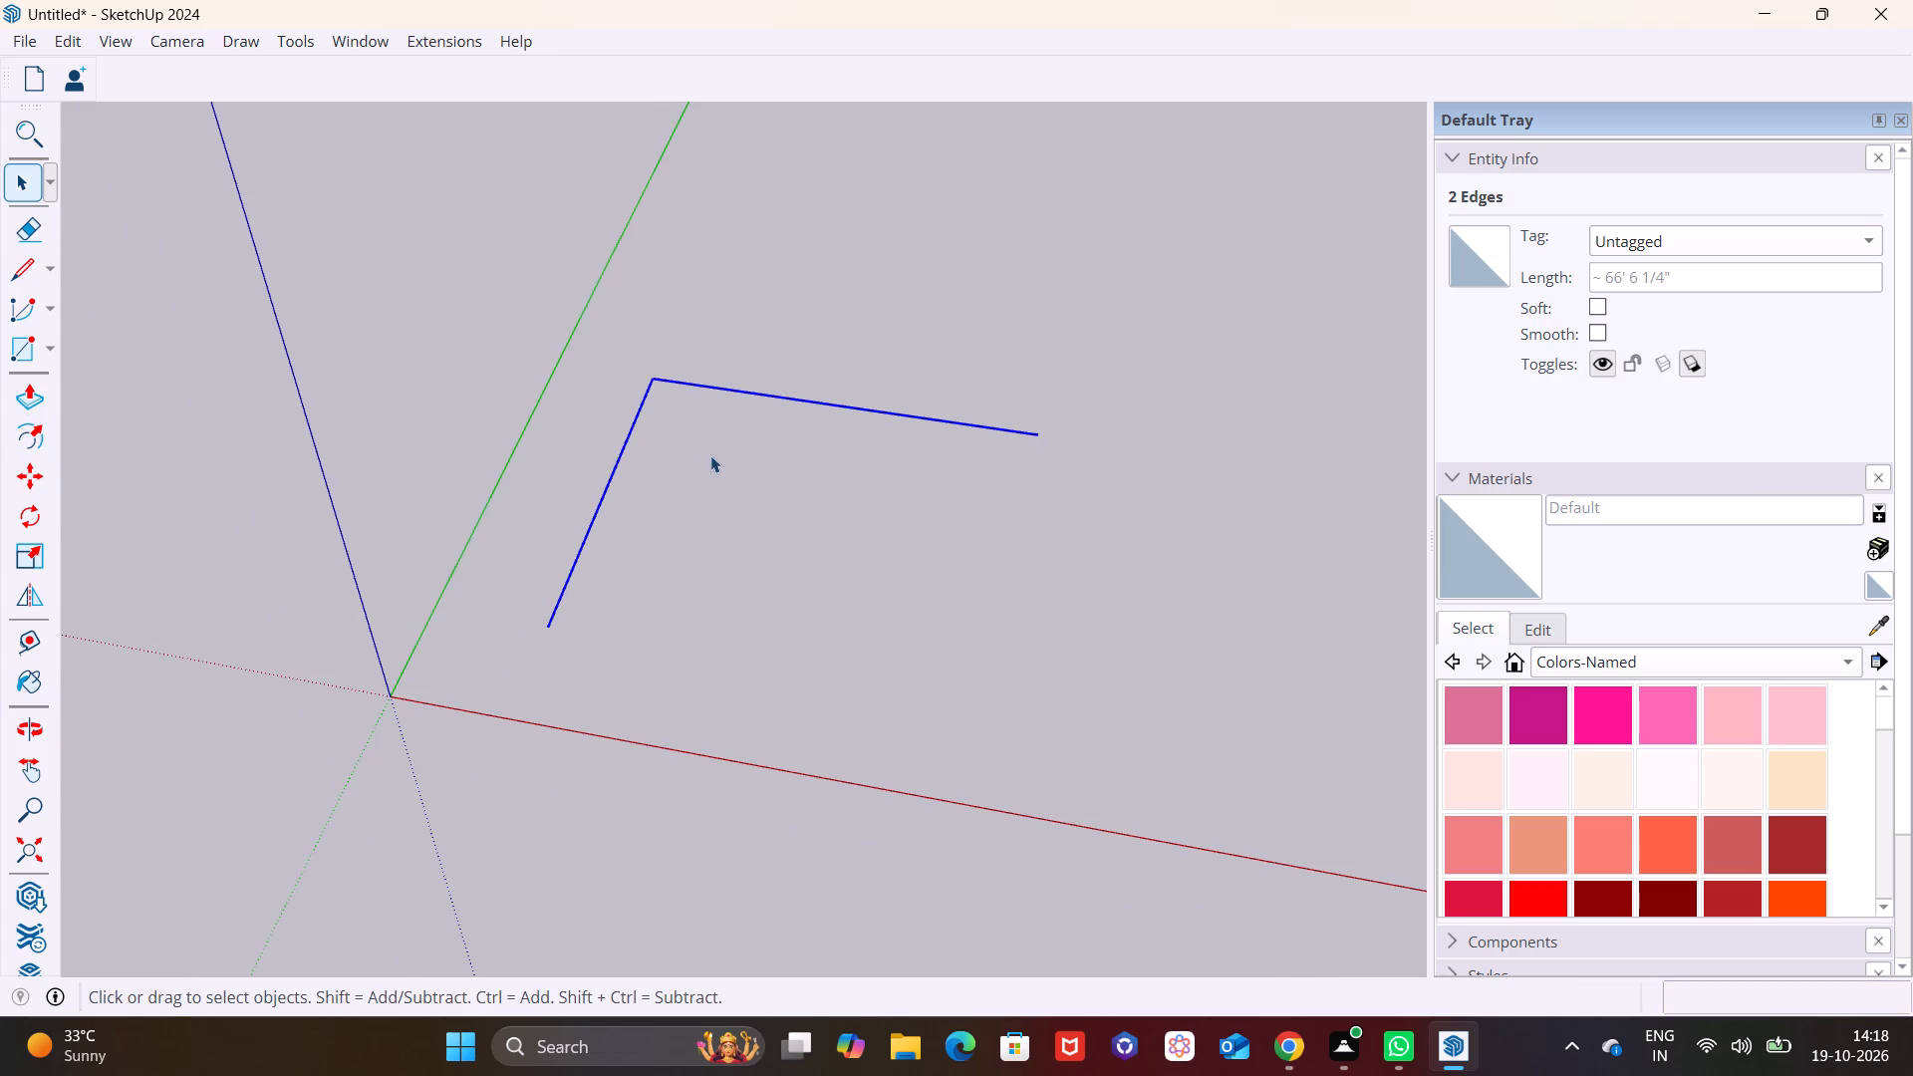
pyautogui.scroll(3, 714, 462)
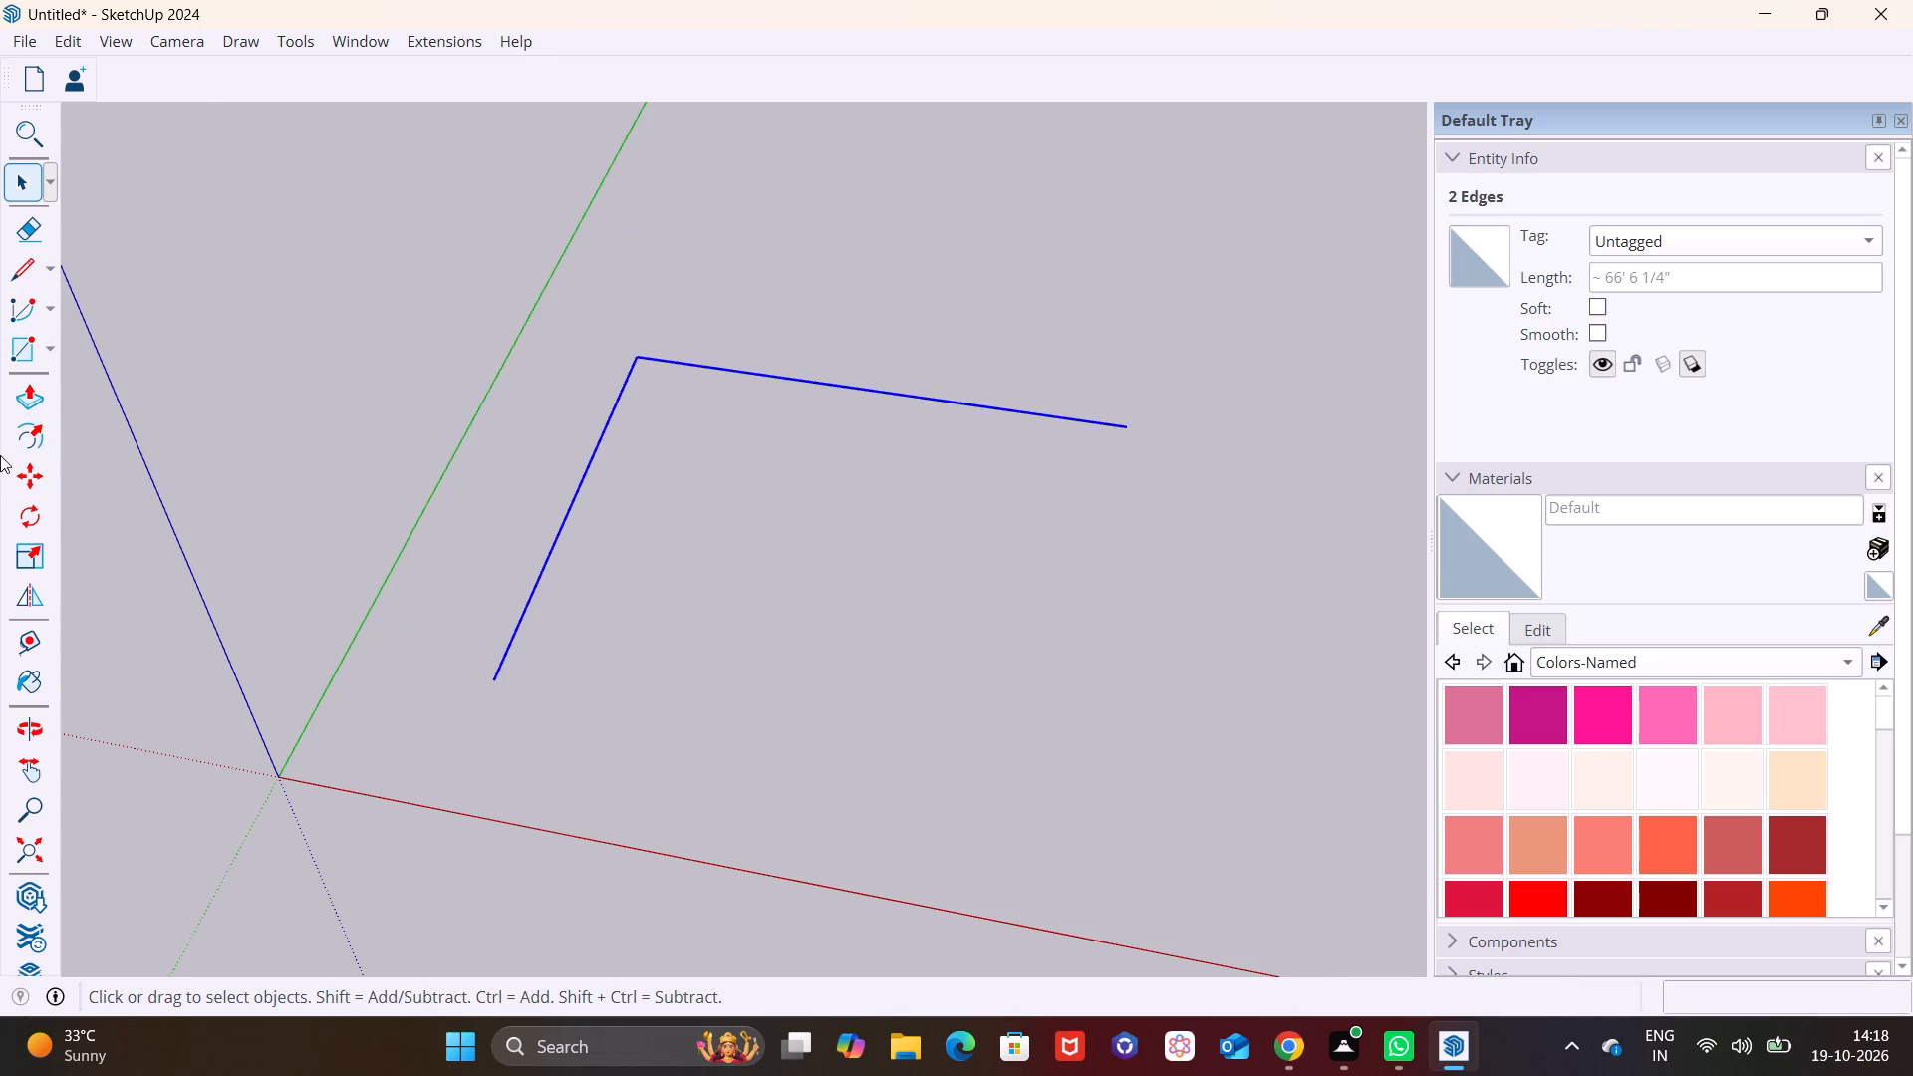
# Offset both edges of the L-shaped outline inward by 9".
pyautogui.click(41, 437)
pyautogui.click(572, 515)
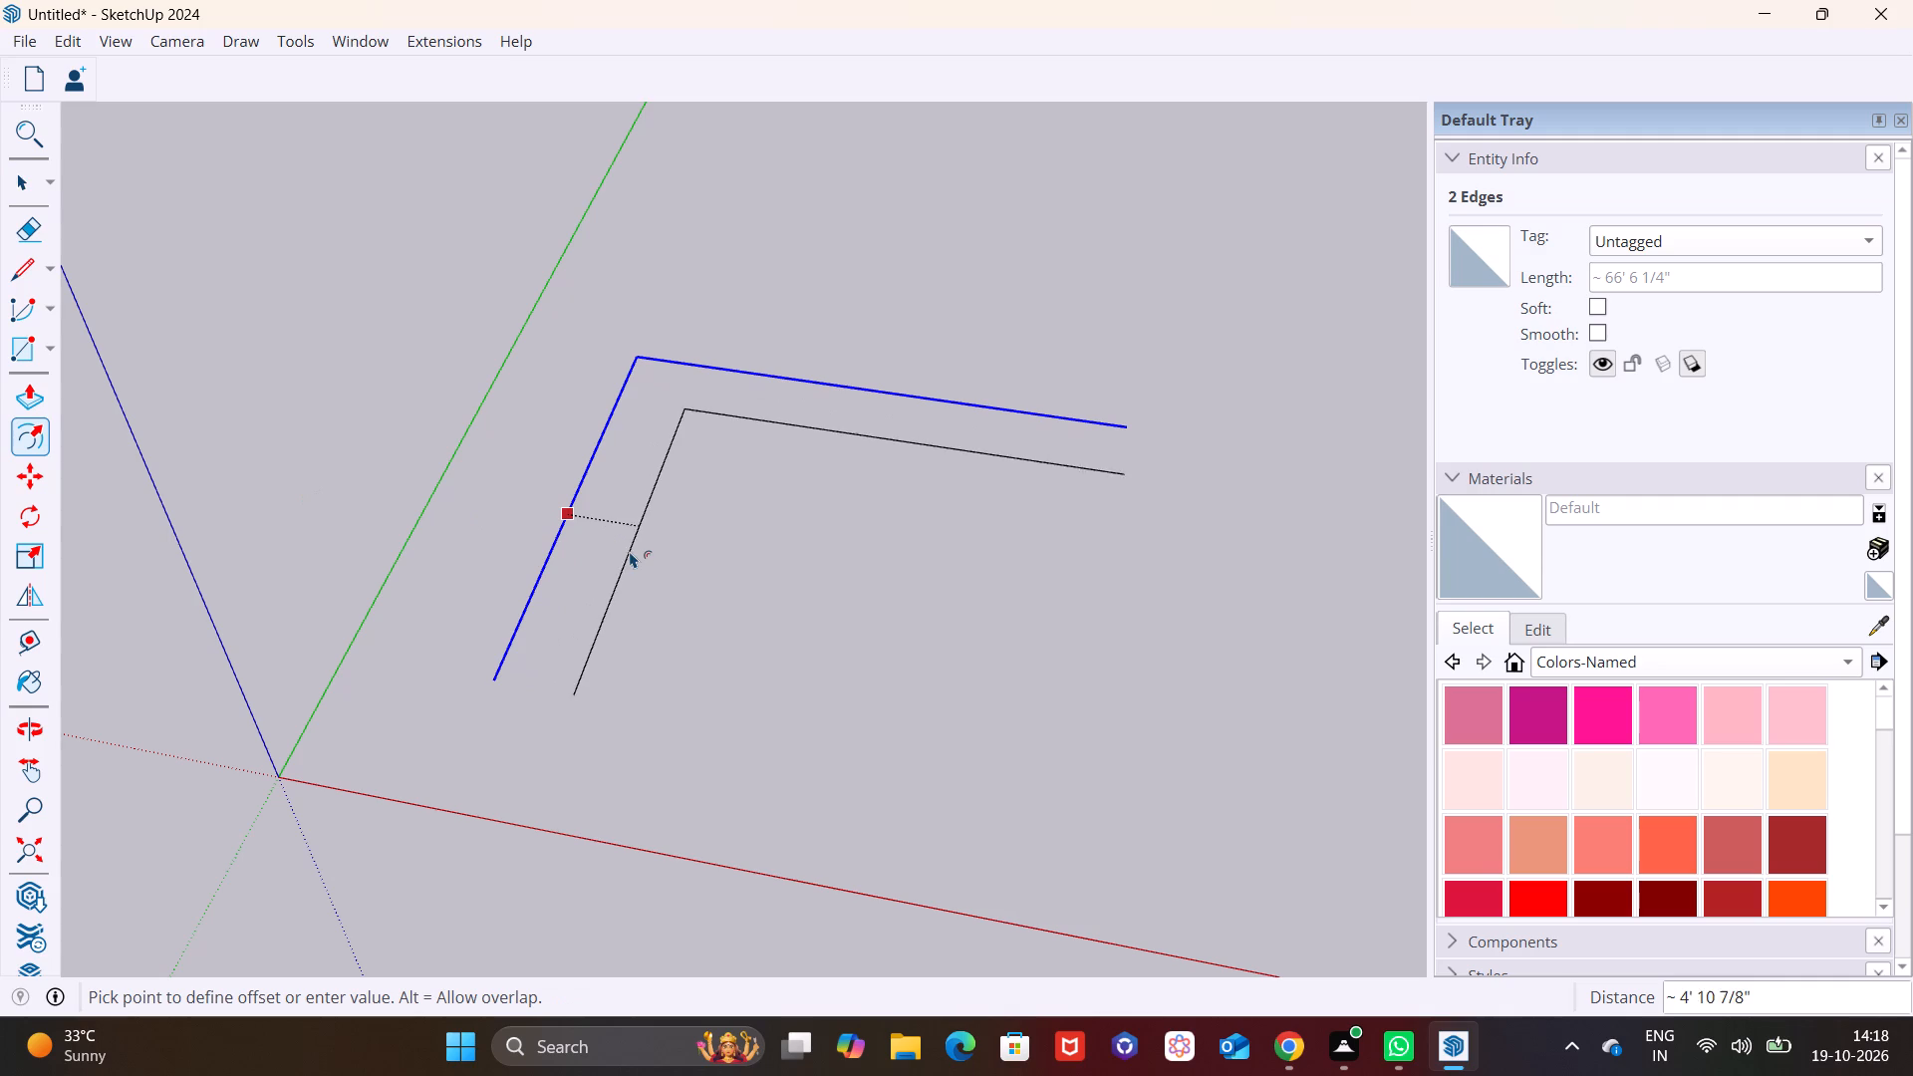
pyautogui.write('9"')
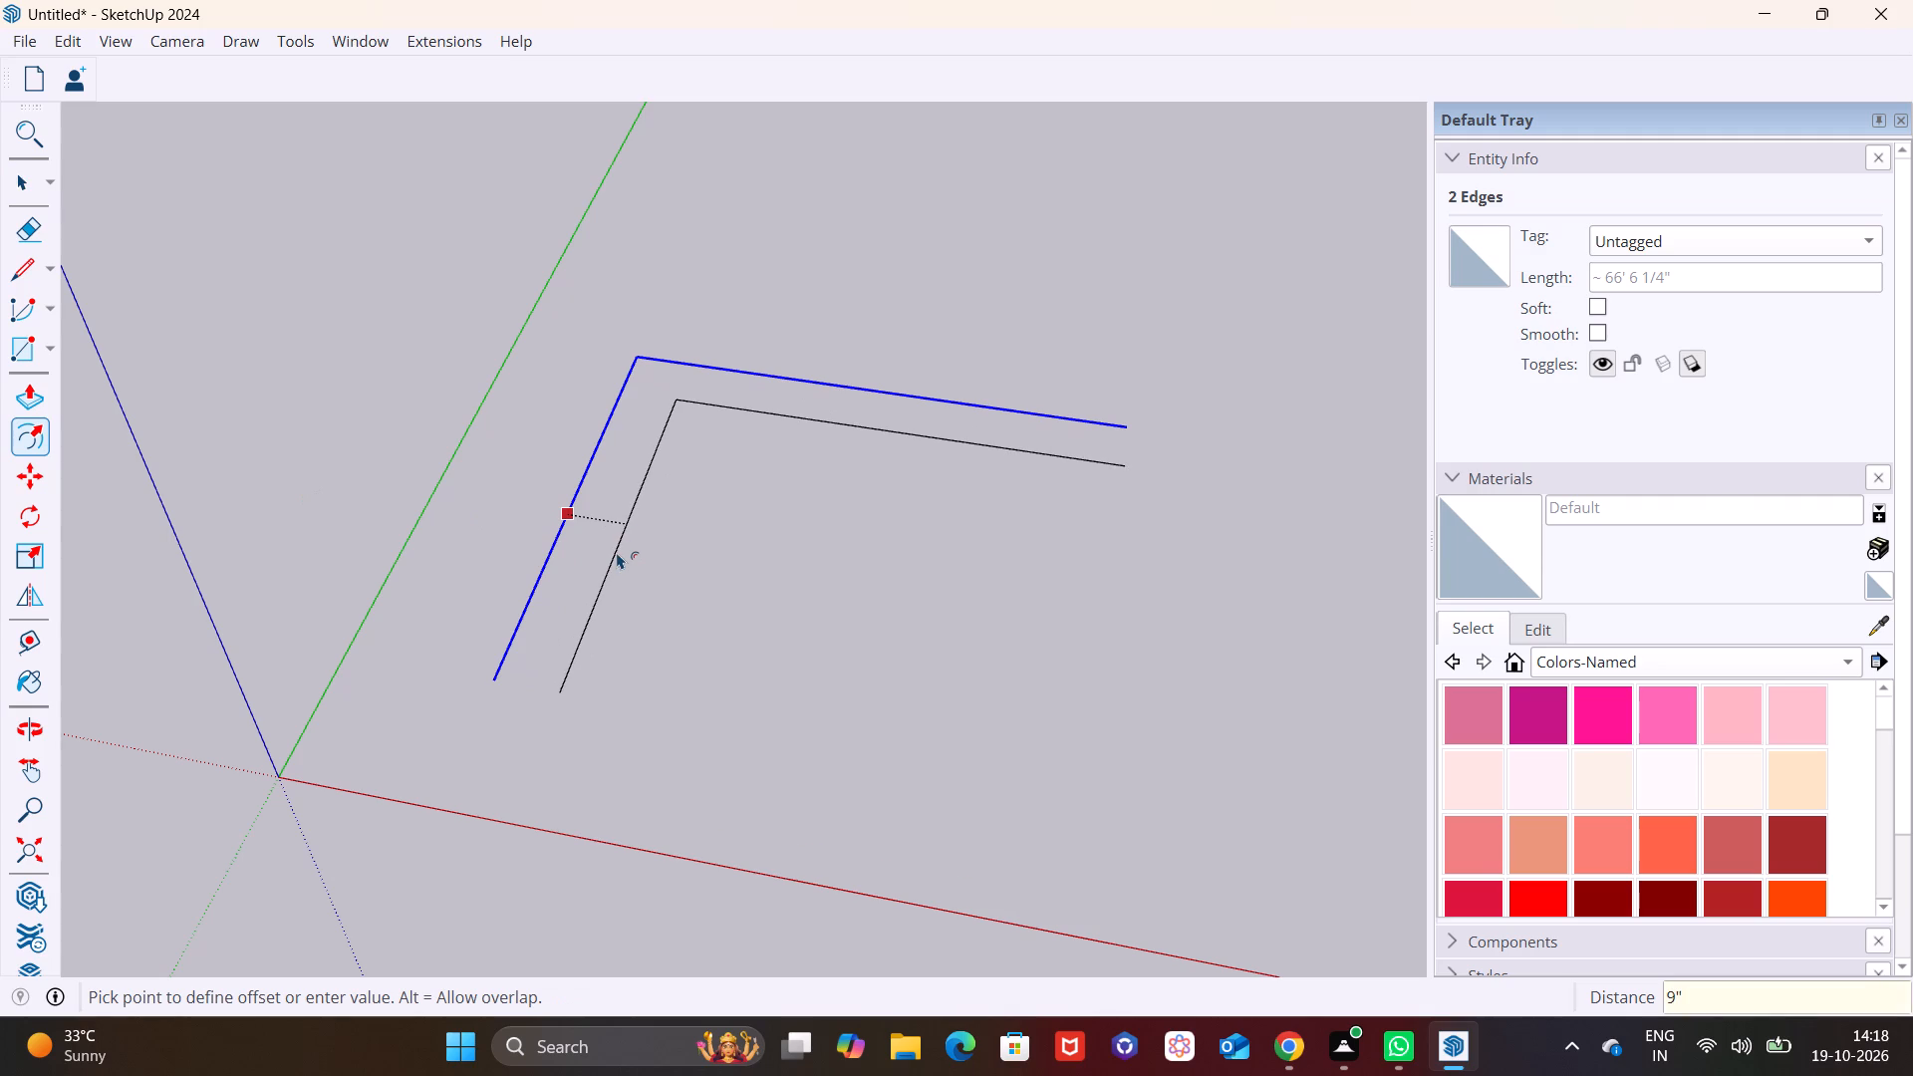
pyautogui.press('Return')
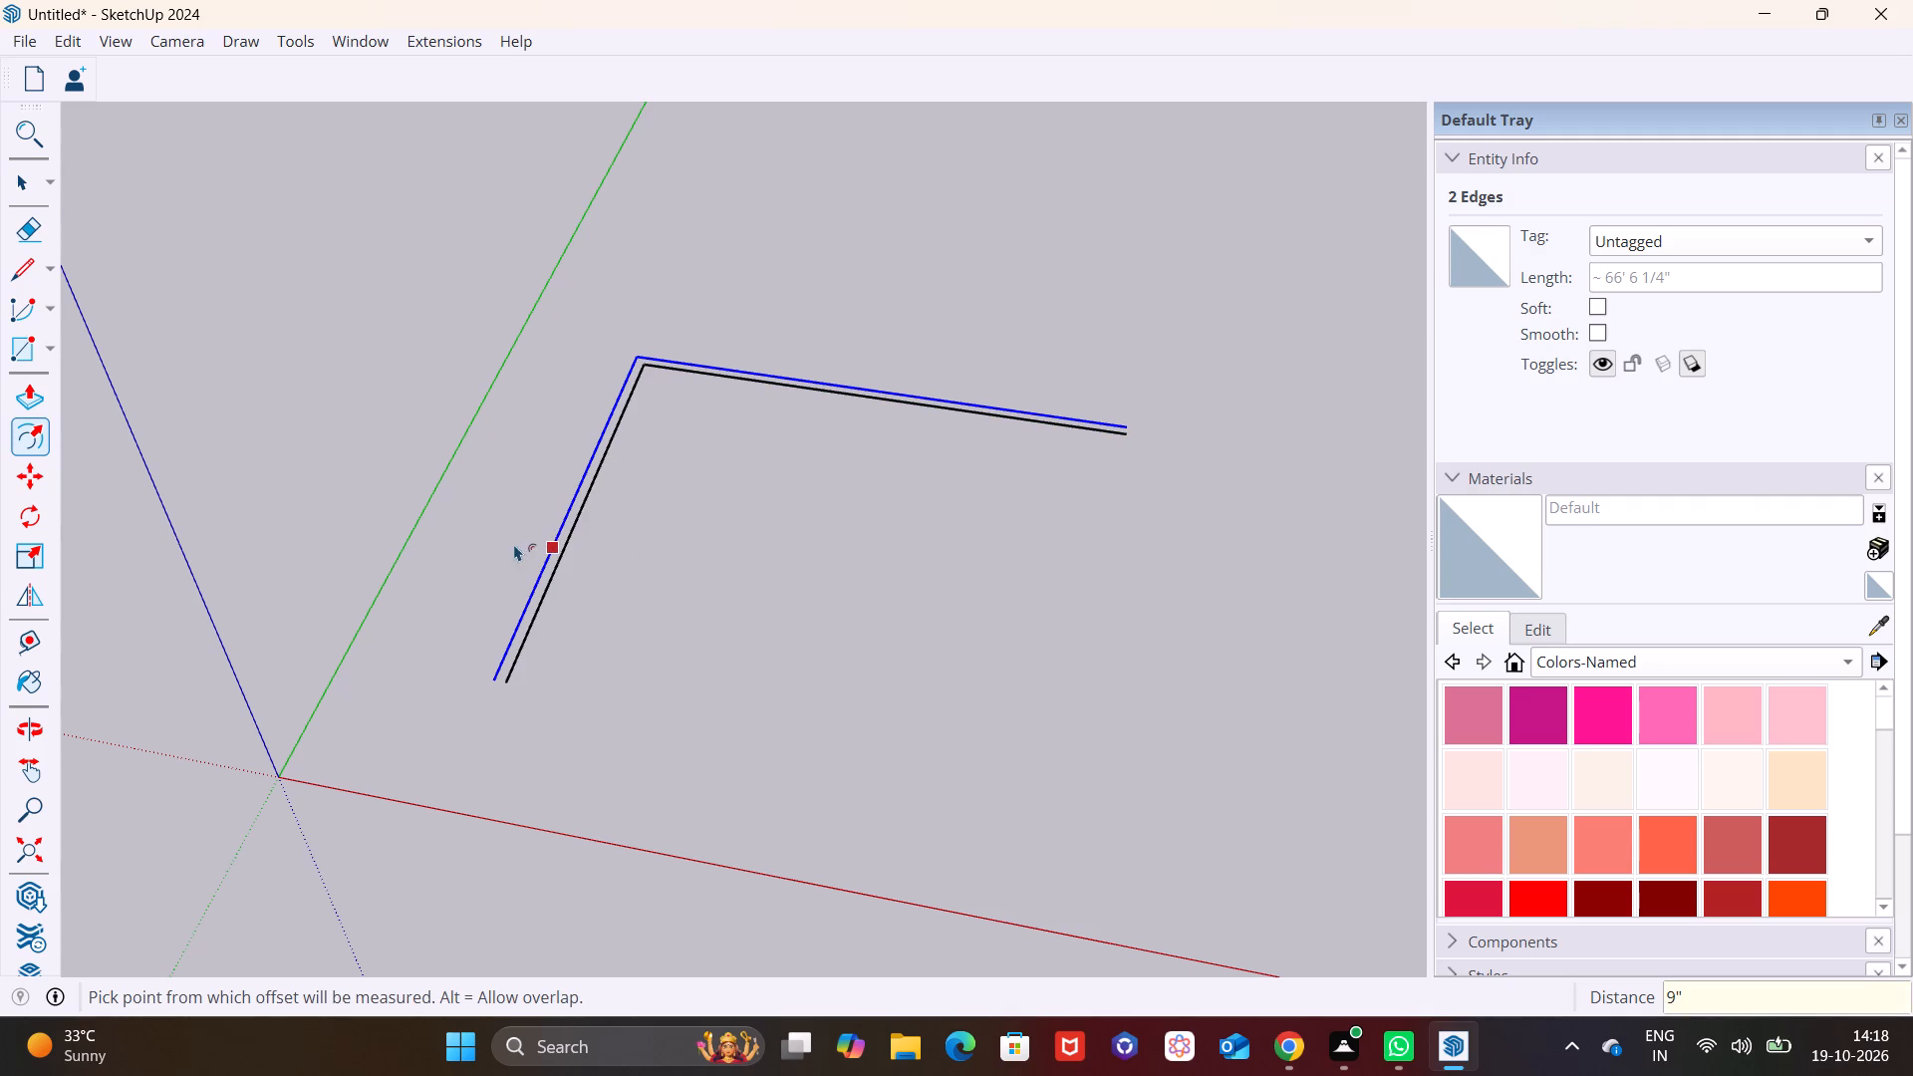
# Draw a 9" line across each open end of the two L outlines, closing them into one wall face.
pyautogui.moveTo(28, 269); pyautogui.dragTo(39, 264)
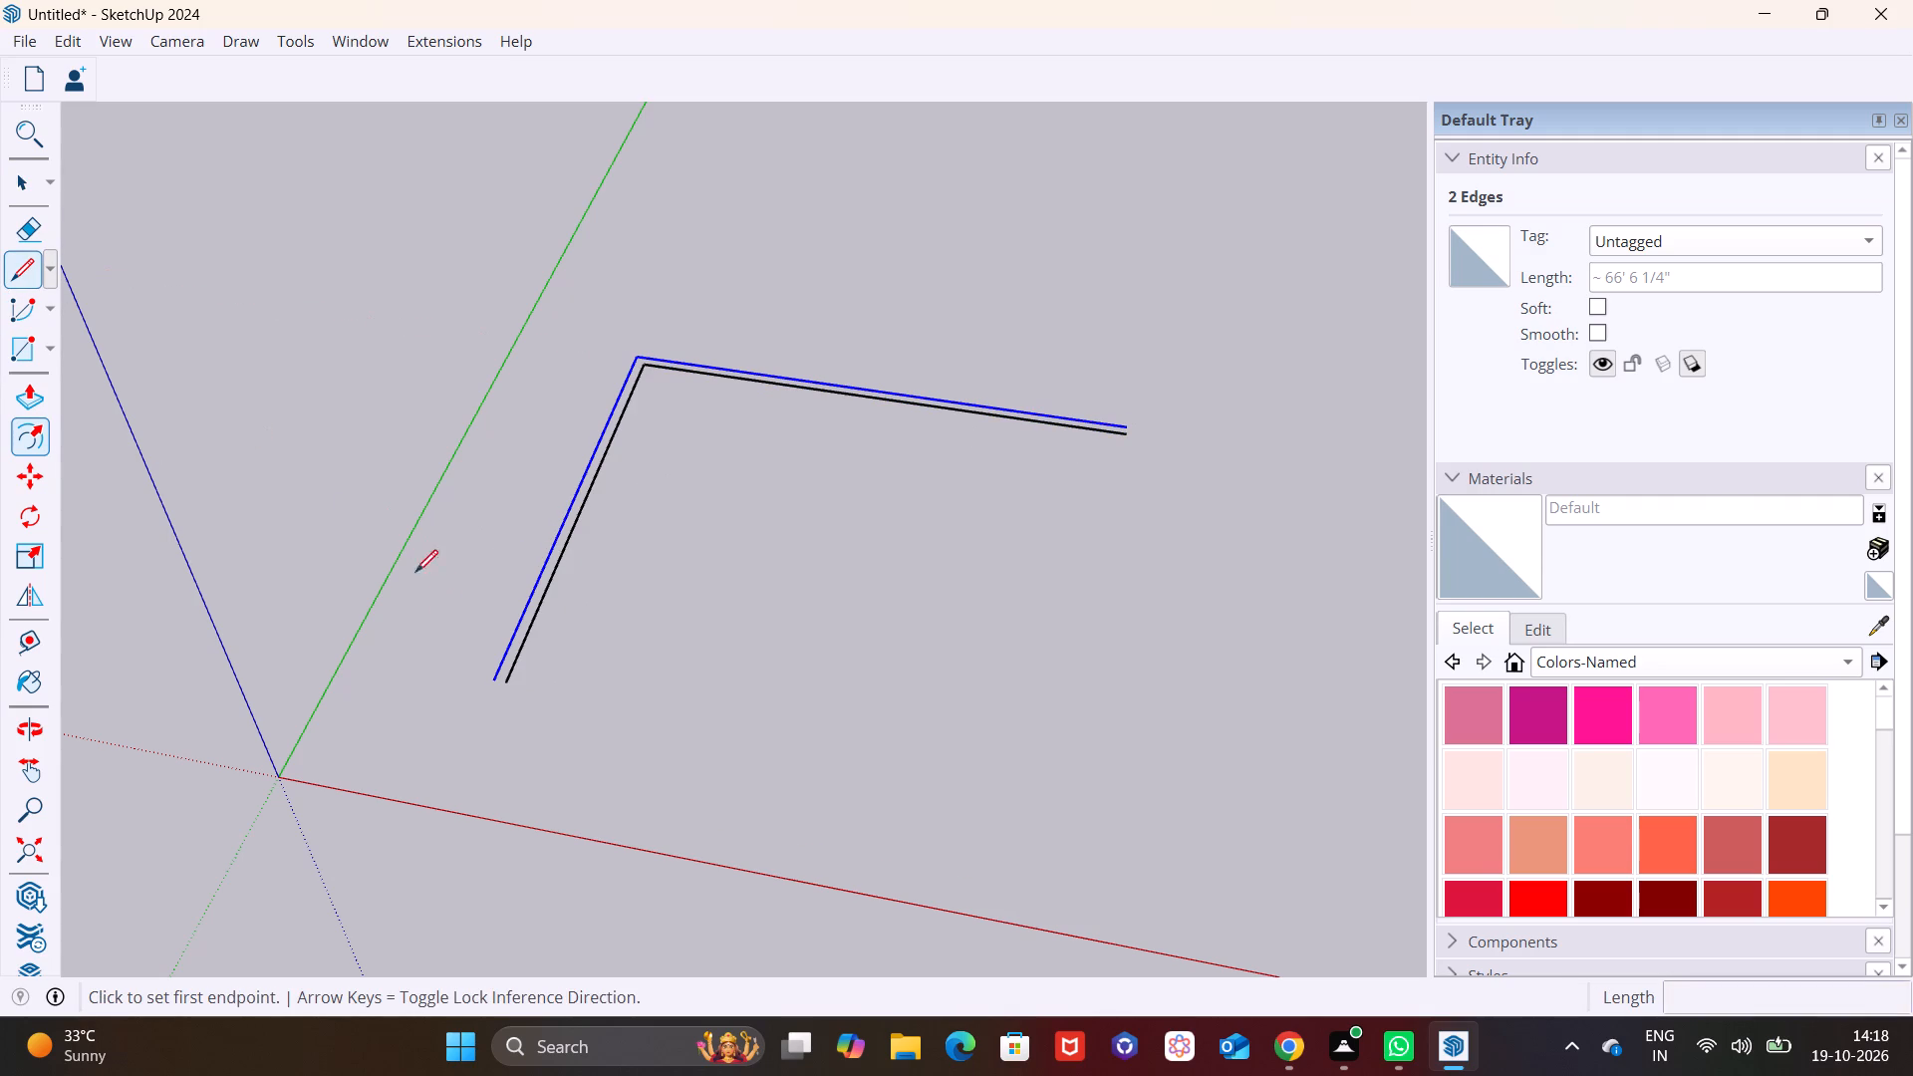
pyautogui.click(495, 679)
pyautogui.click(506, 685)
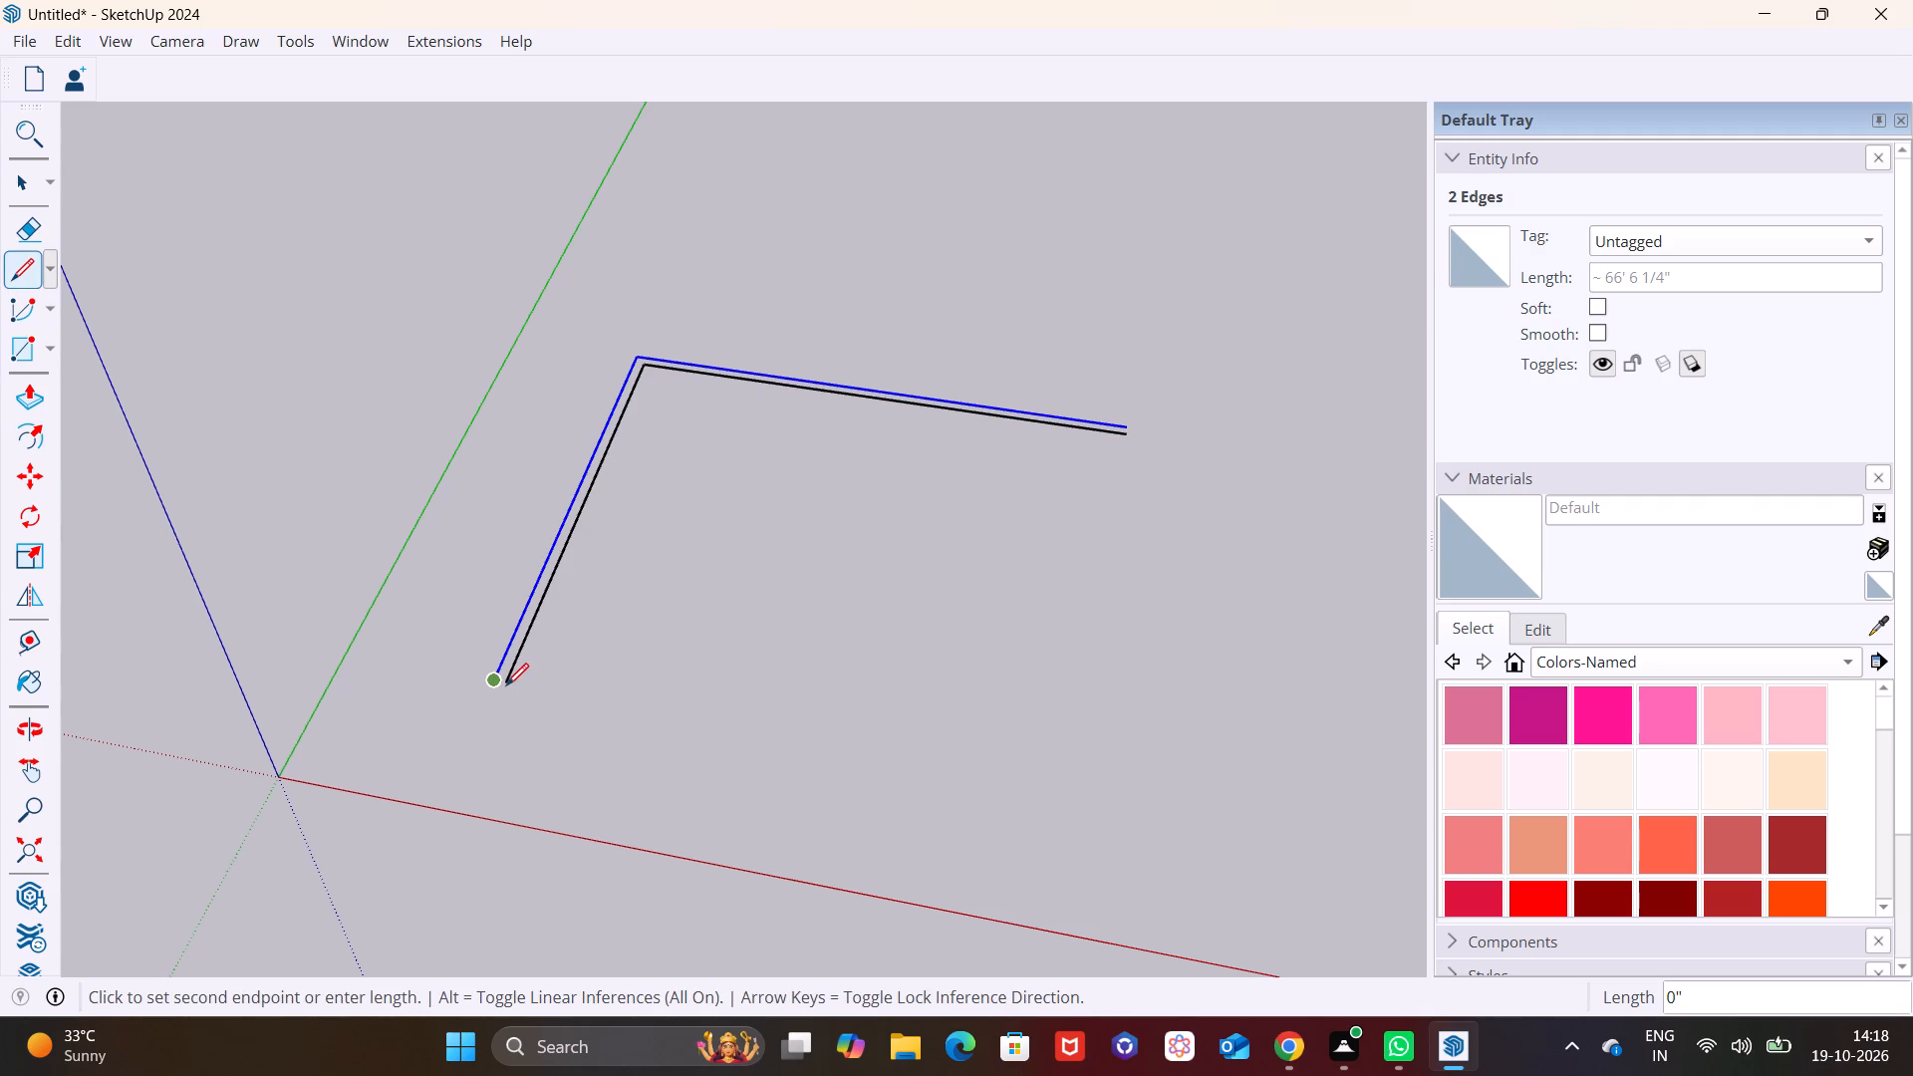
pyautogui.click(508, 684)
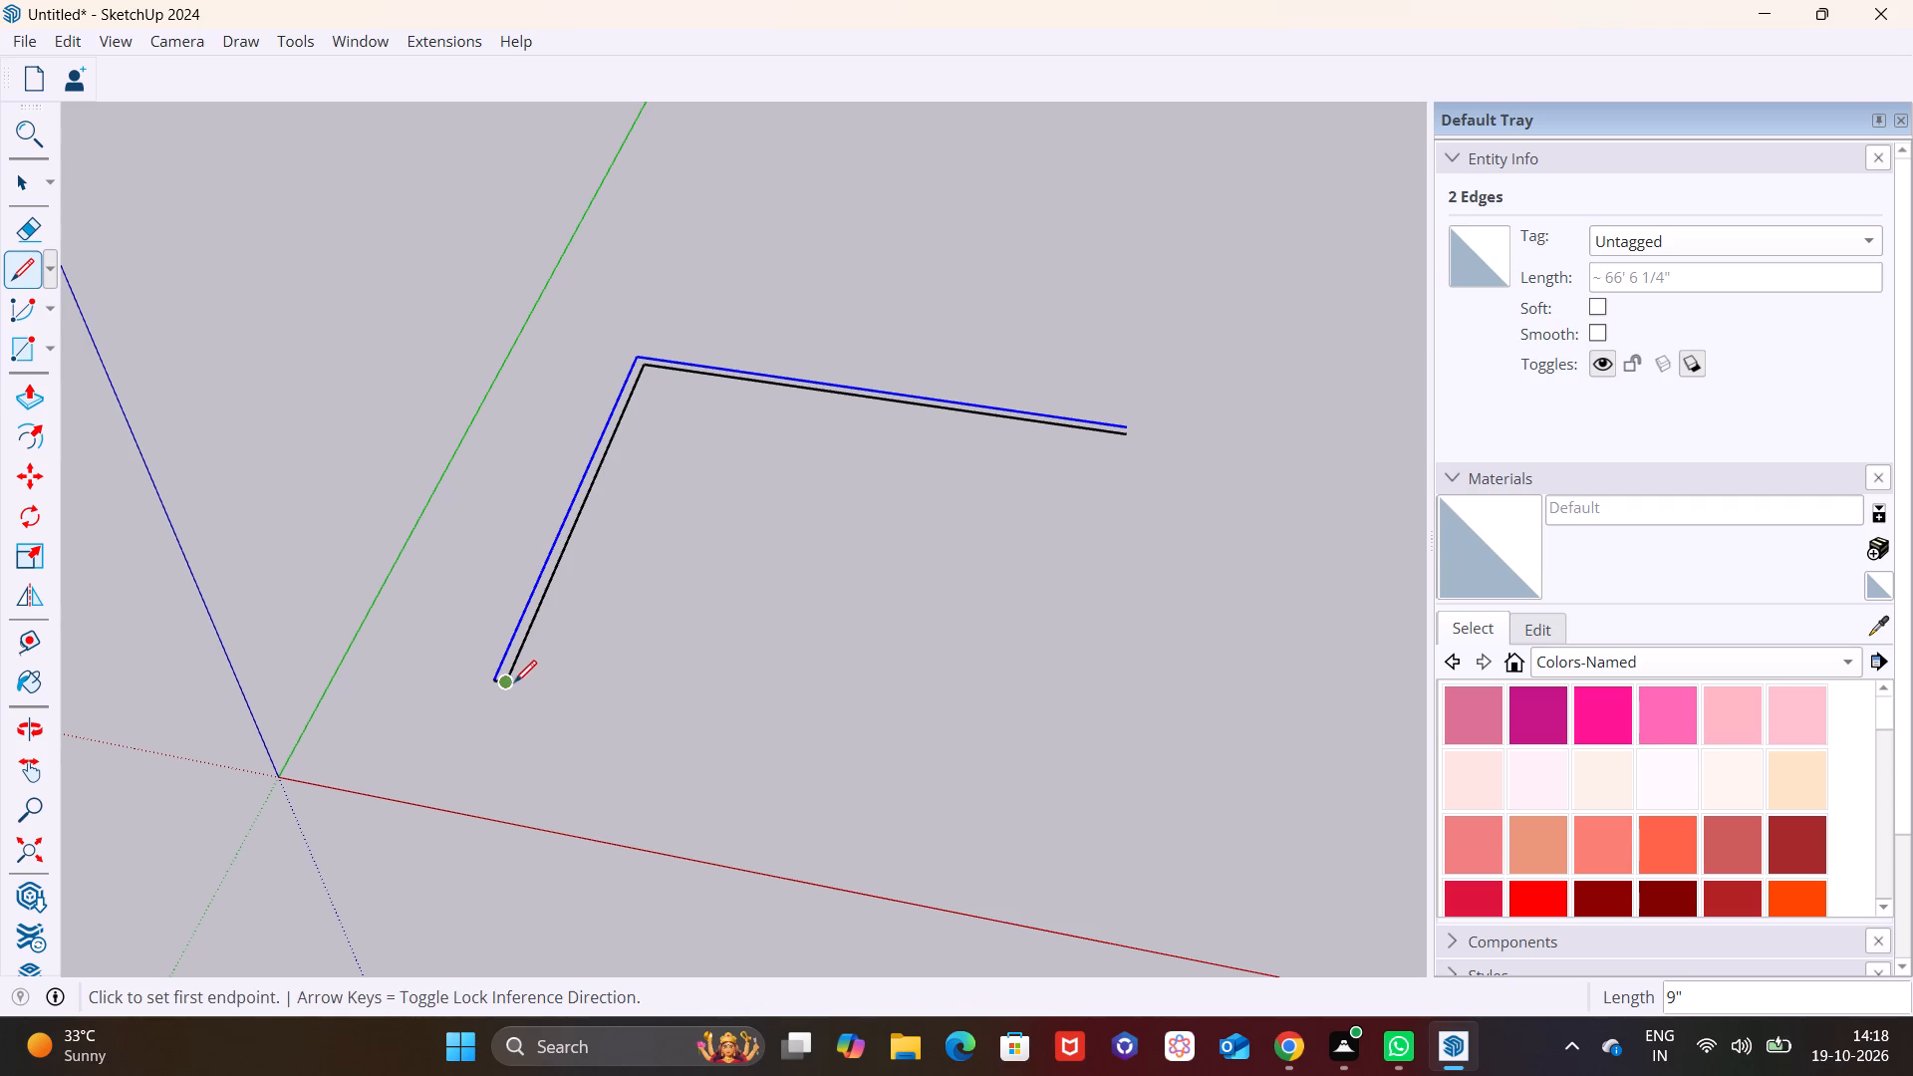
pyautogui.rightClick(521, 676)
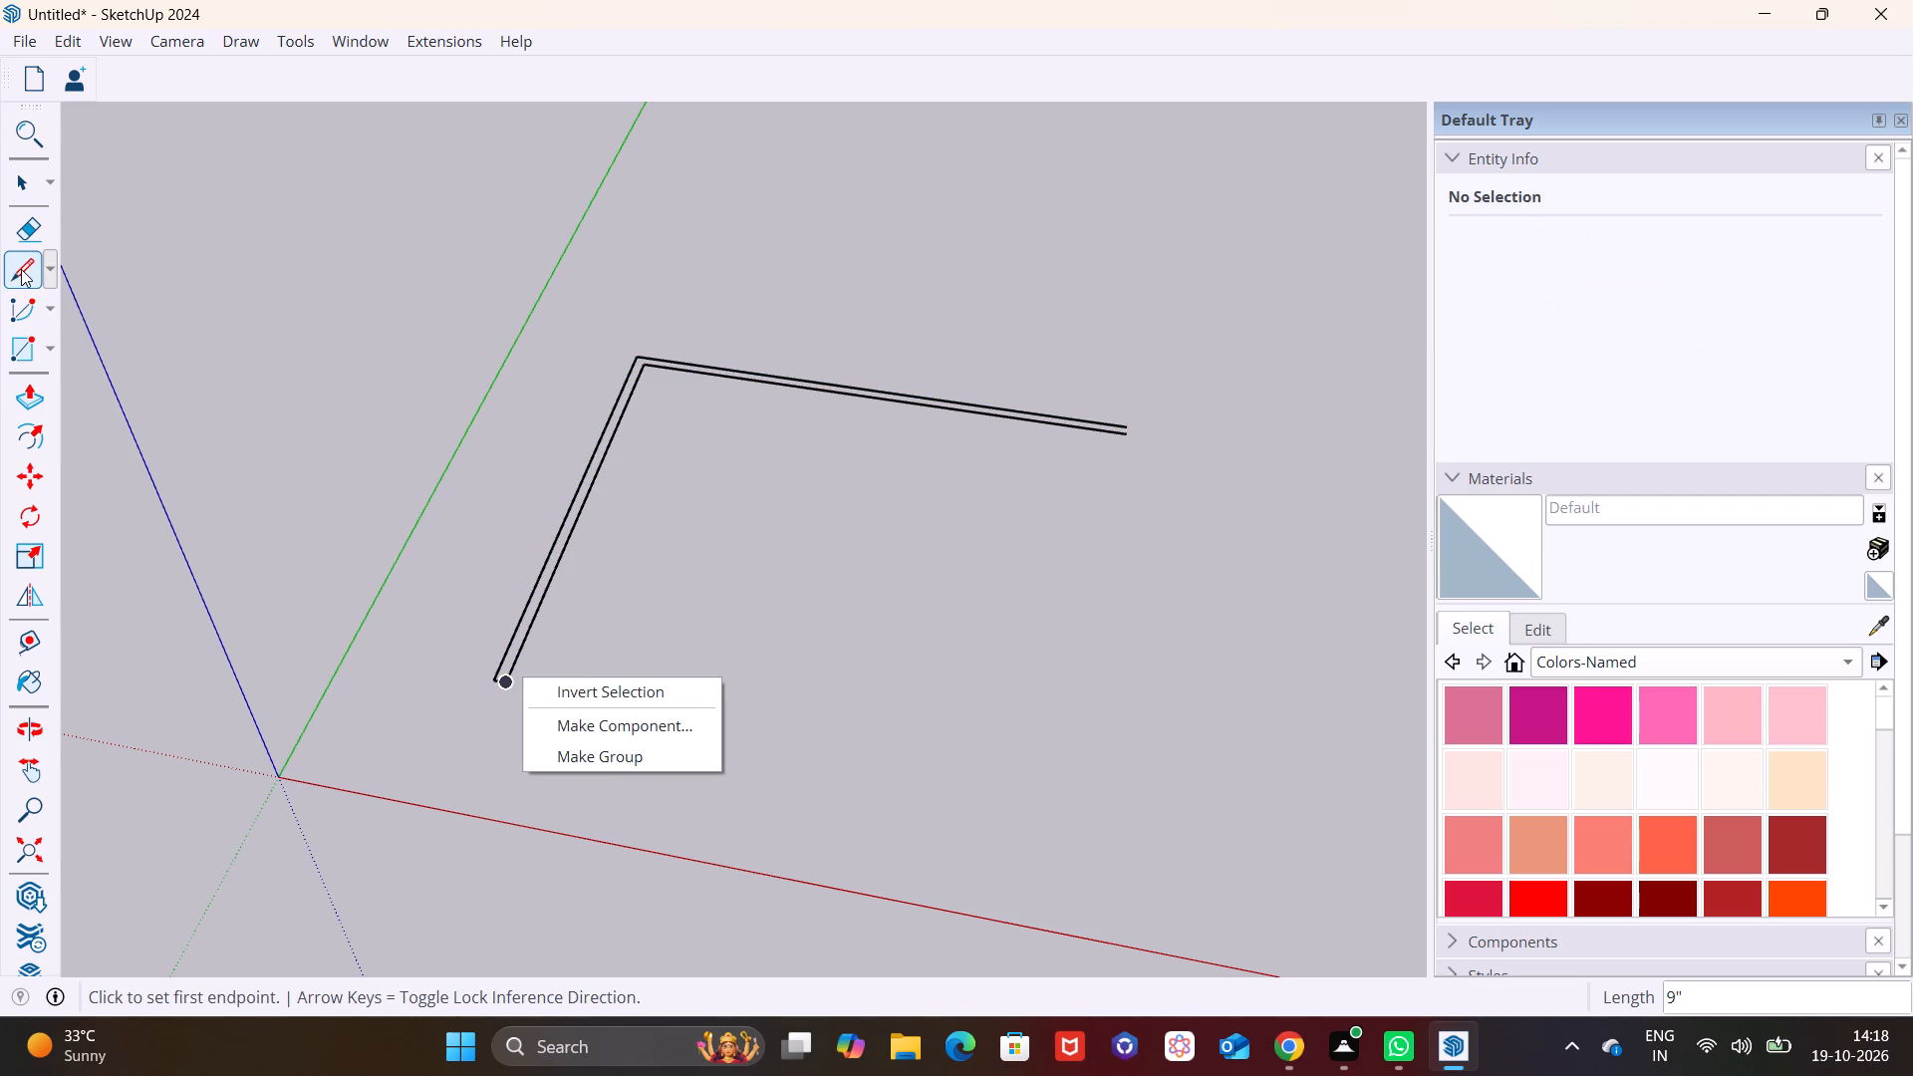
pyautogui.click(21, 269)
pyautogui.scroll(6, 1166, 417)
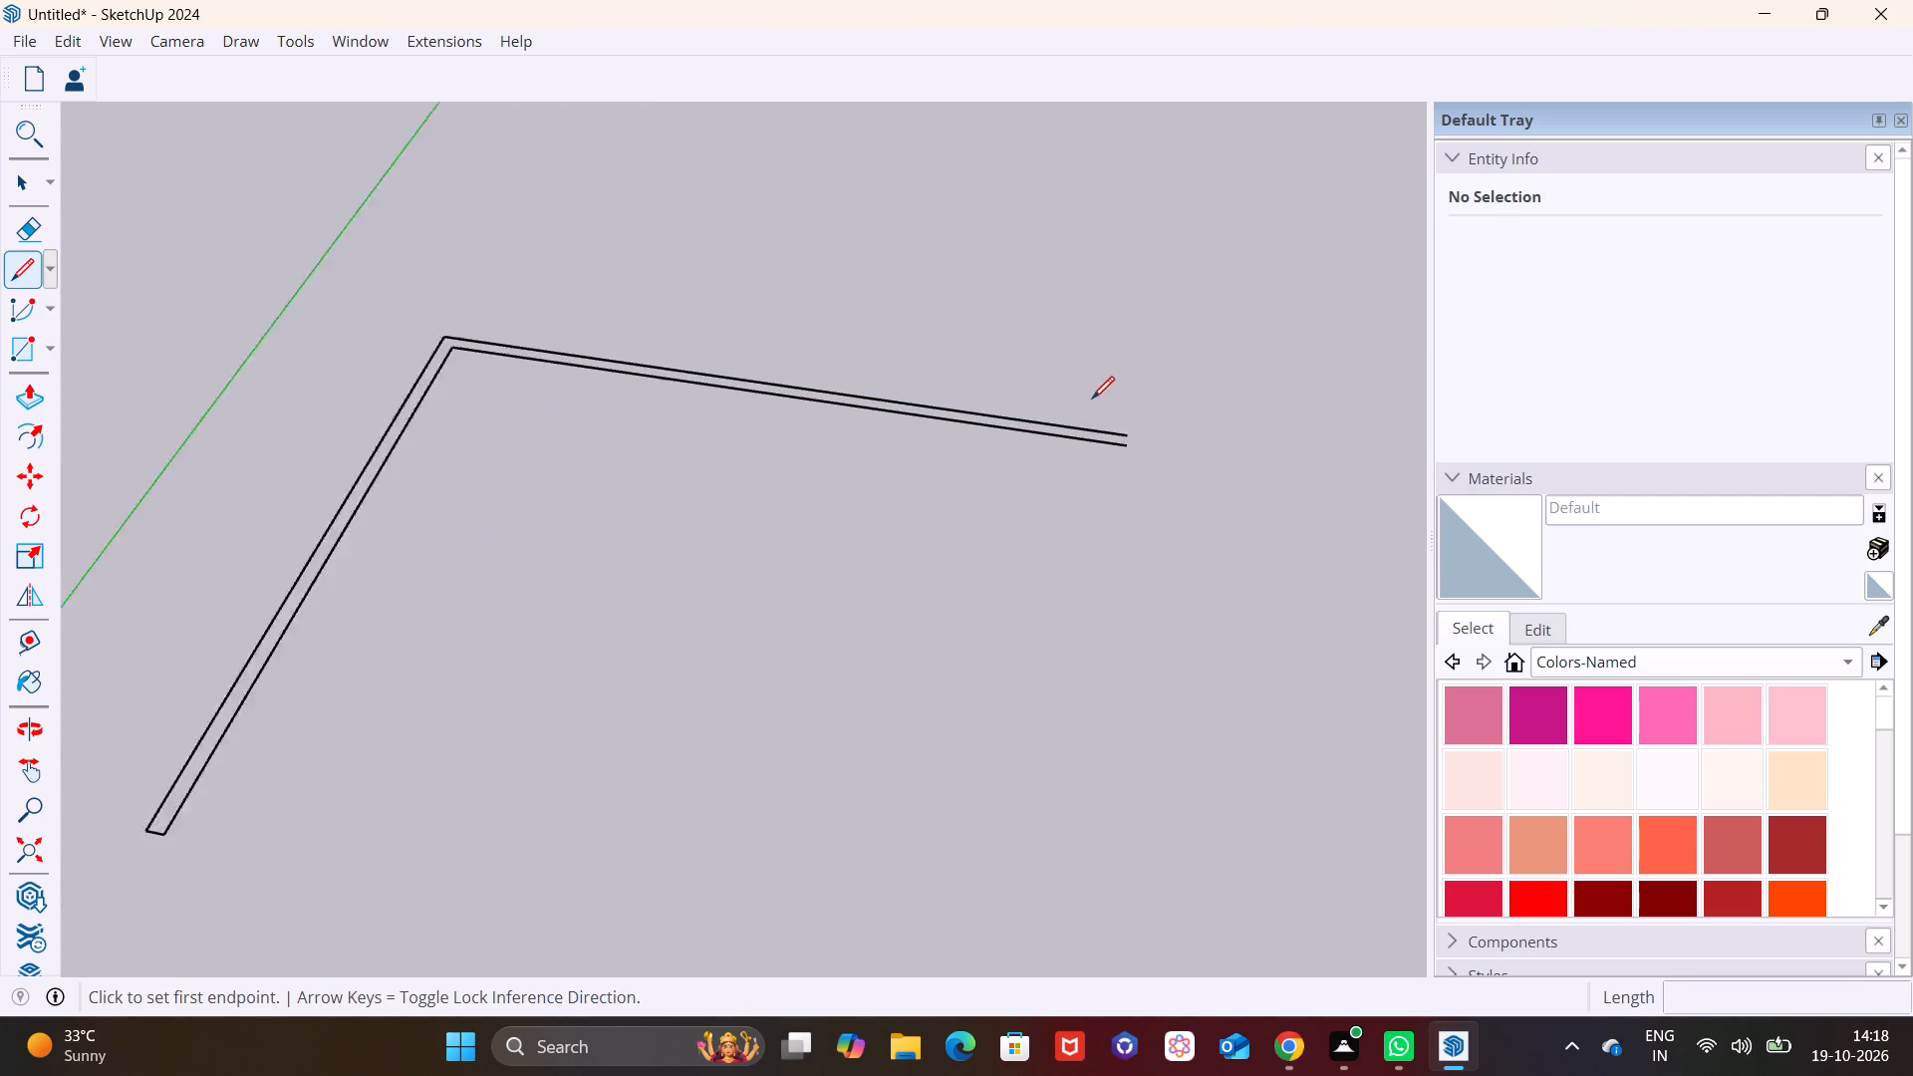
pyautogui.click(1130, 435)
pyautogui.click(1126, 452)
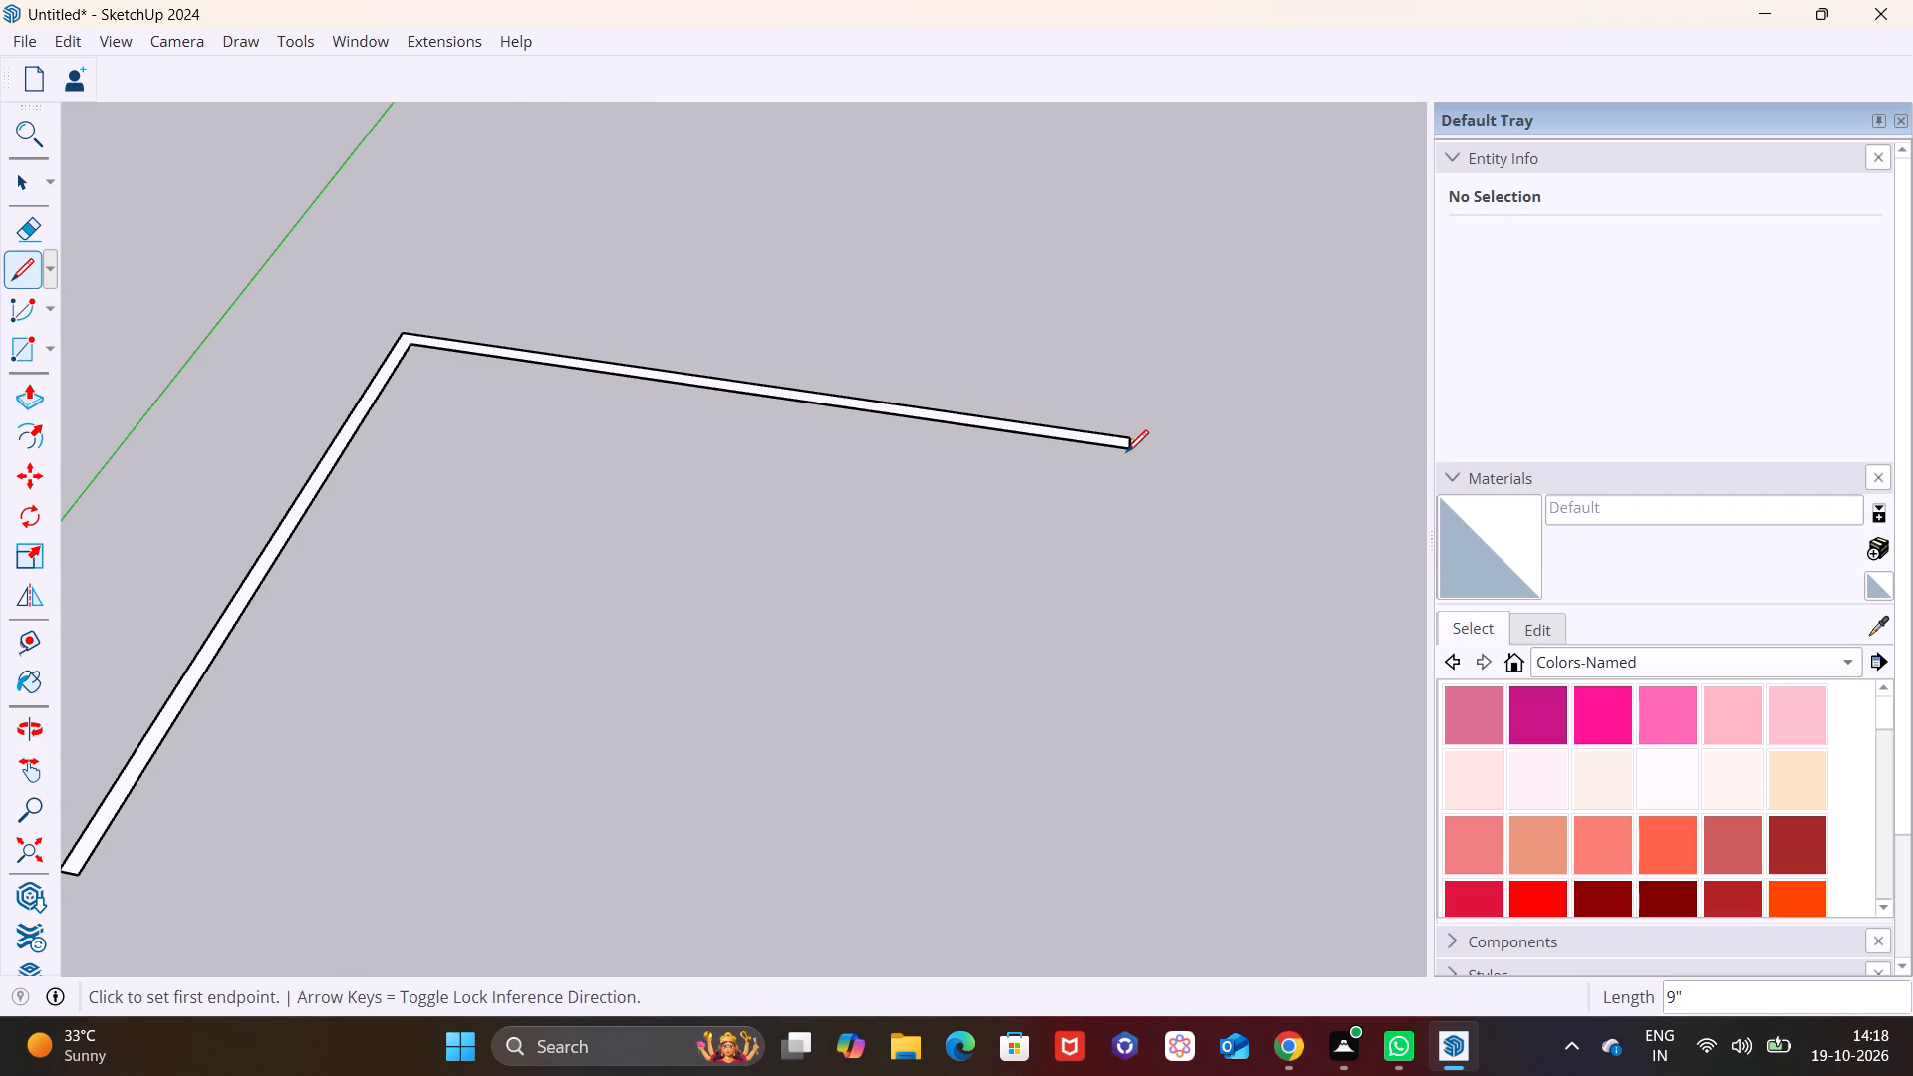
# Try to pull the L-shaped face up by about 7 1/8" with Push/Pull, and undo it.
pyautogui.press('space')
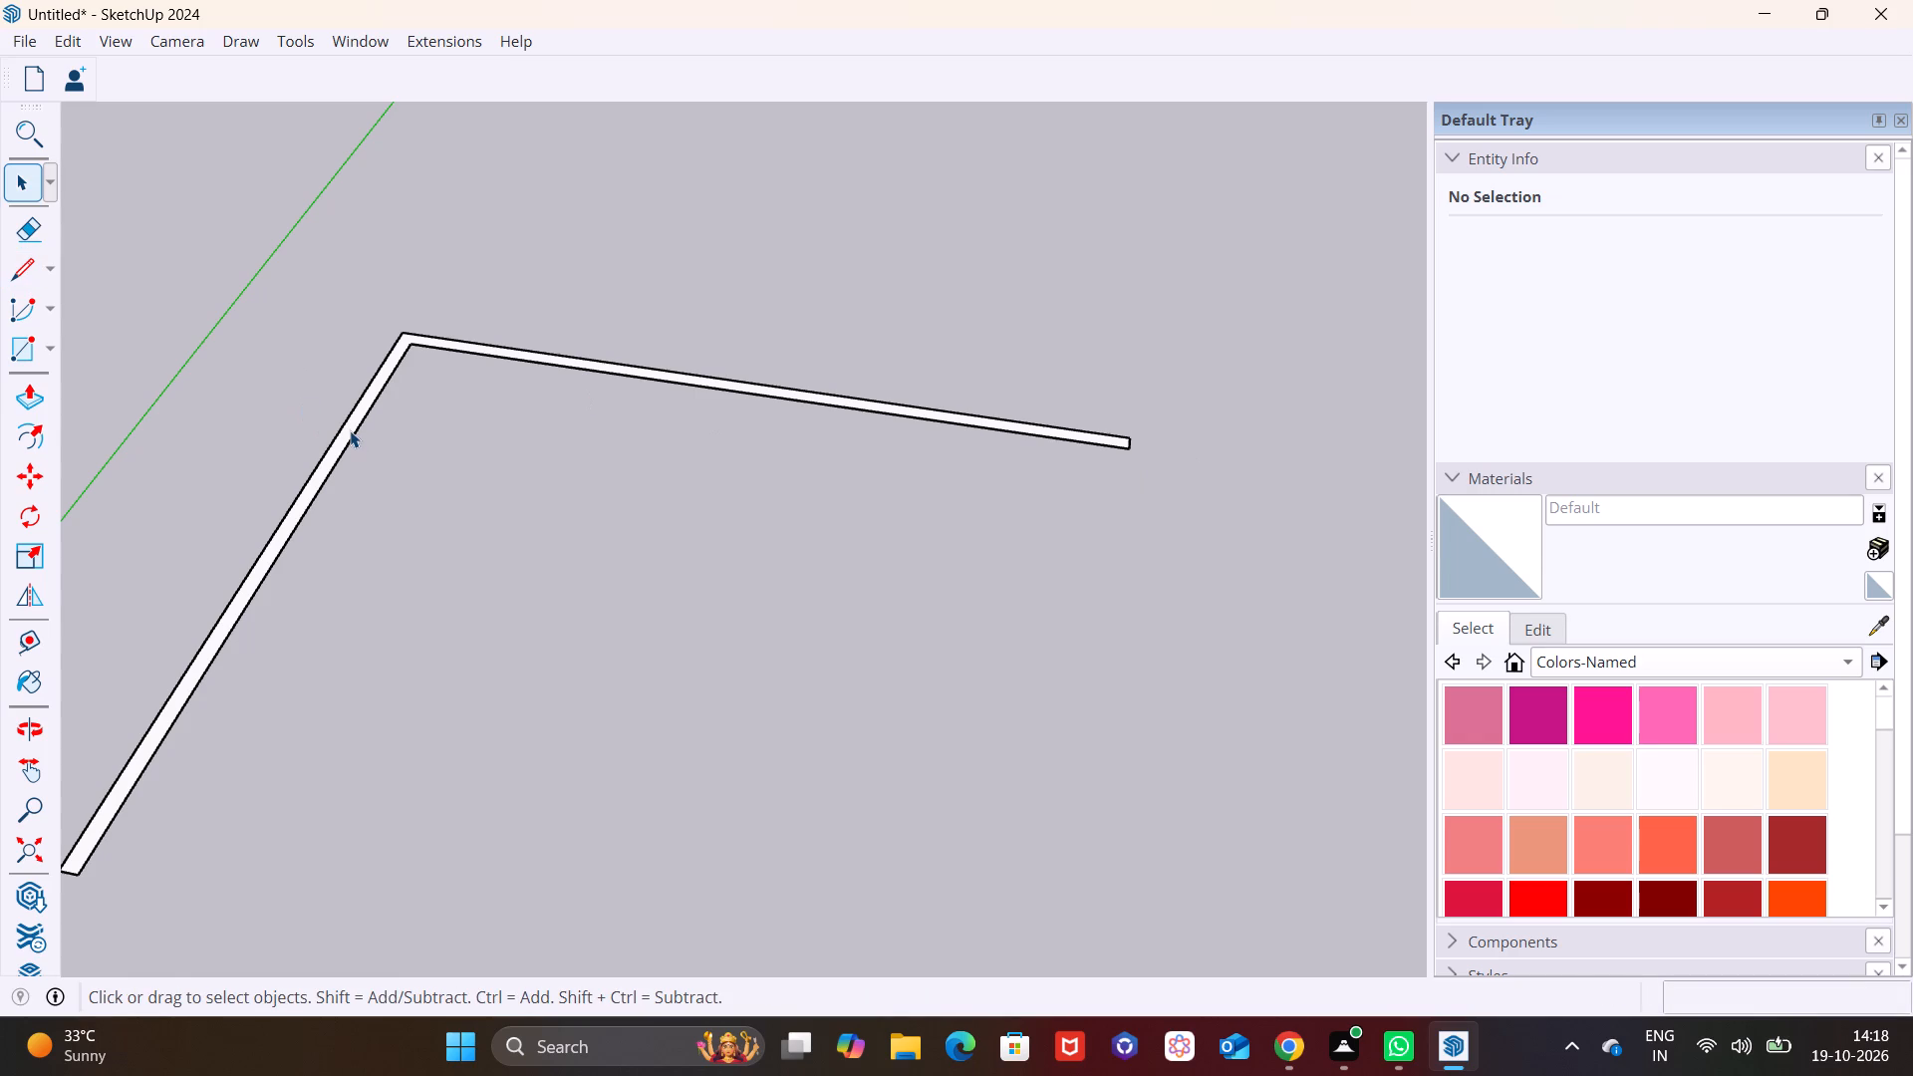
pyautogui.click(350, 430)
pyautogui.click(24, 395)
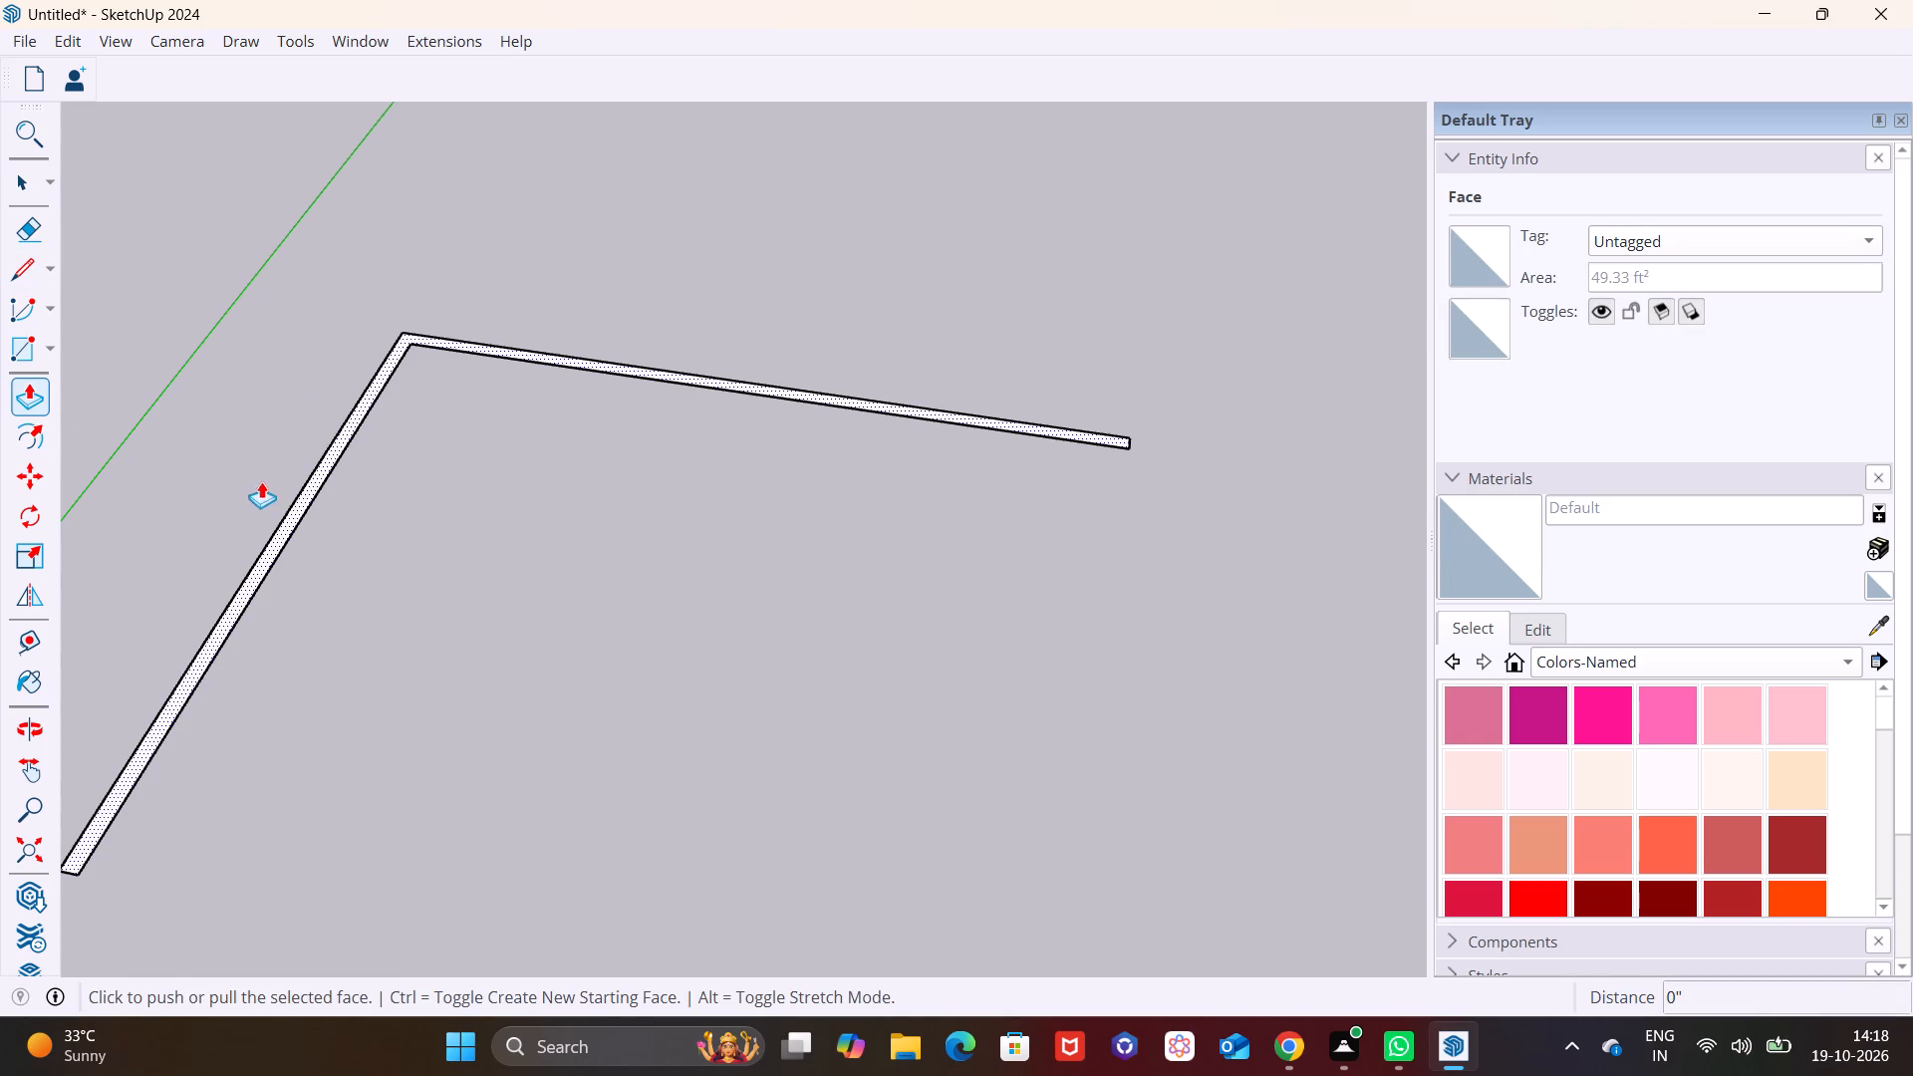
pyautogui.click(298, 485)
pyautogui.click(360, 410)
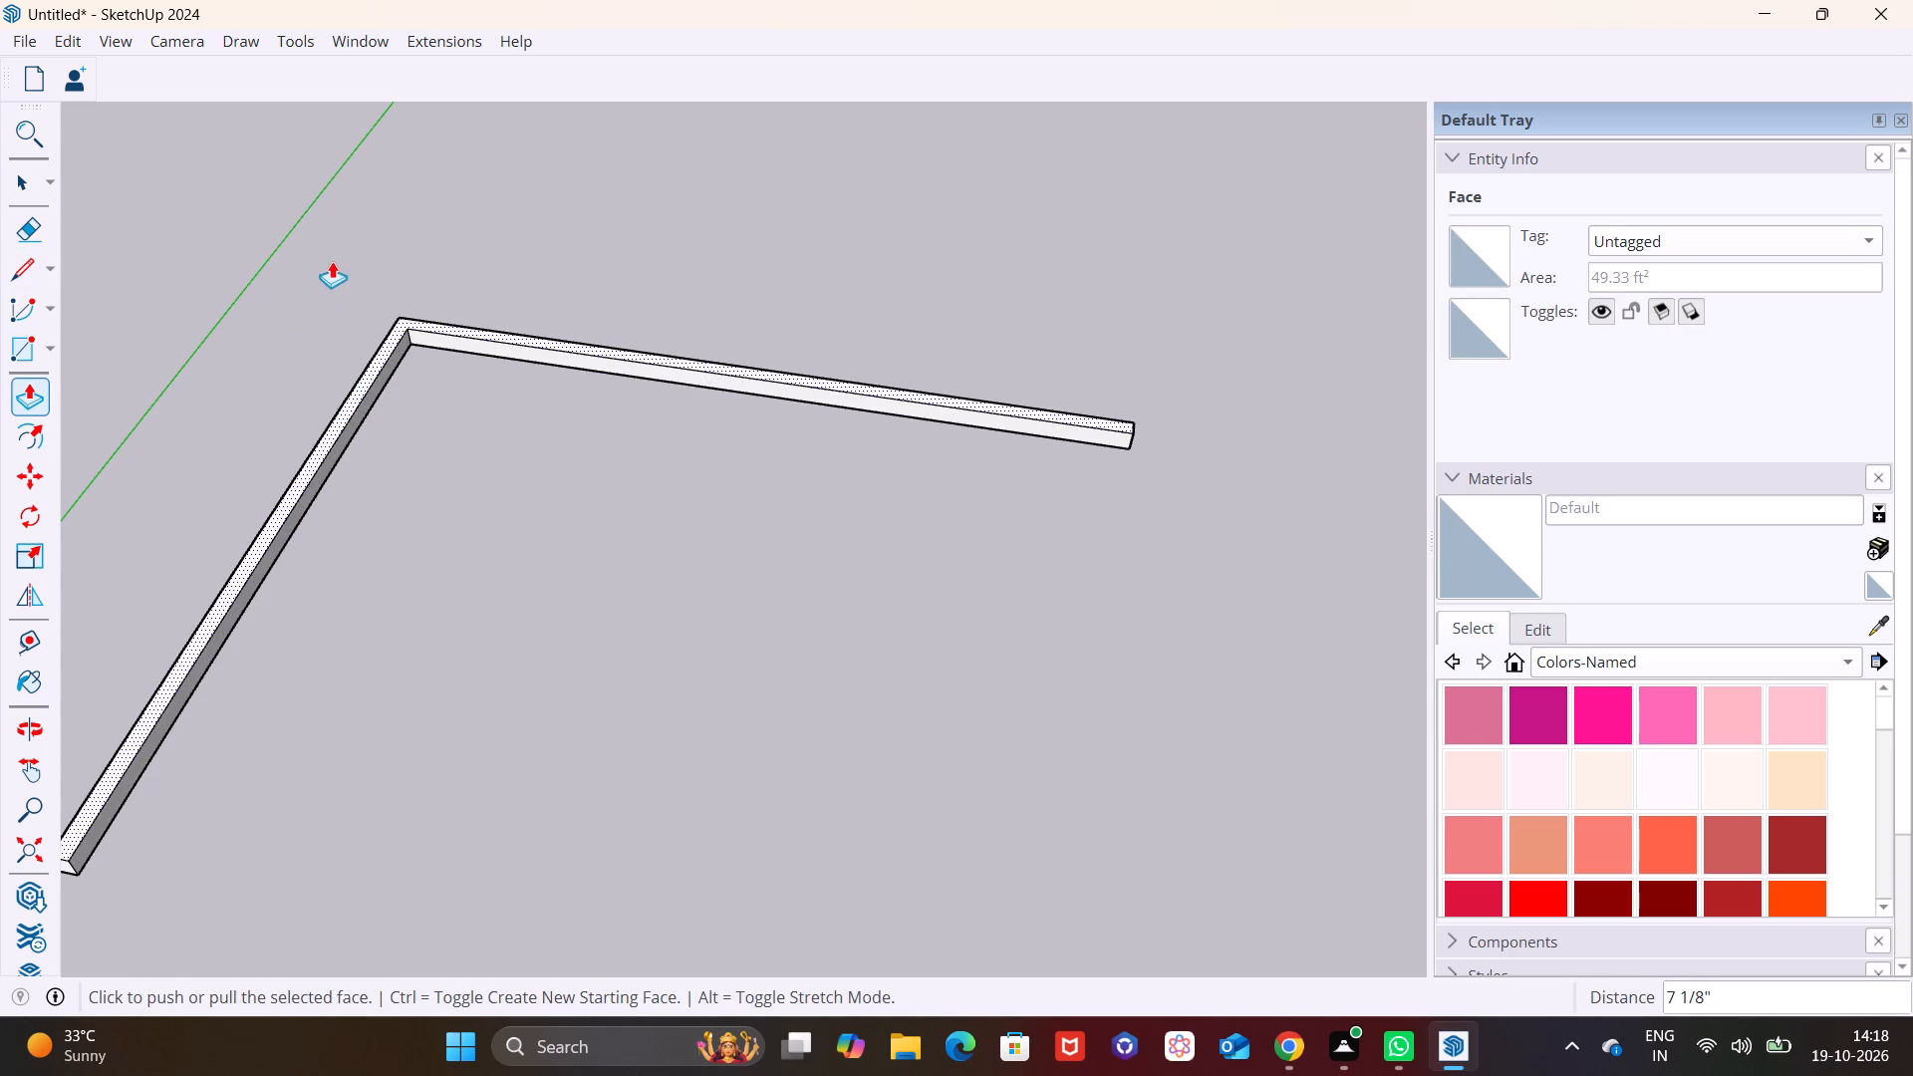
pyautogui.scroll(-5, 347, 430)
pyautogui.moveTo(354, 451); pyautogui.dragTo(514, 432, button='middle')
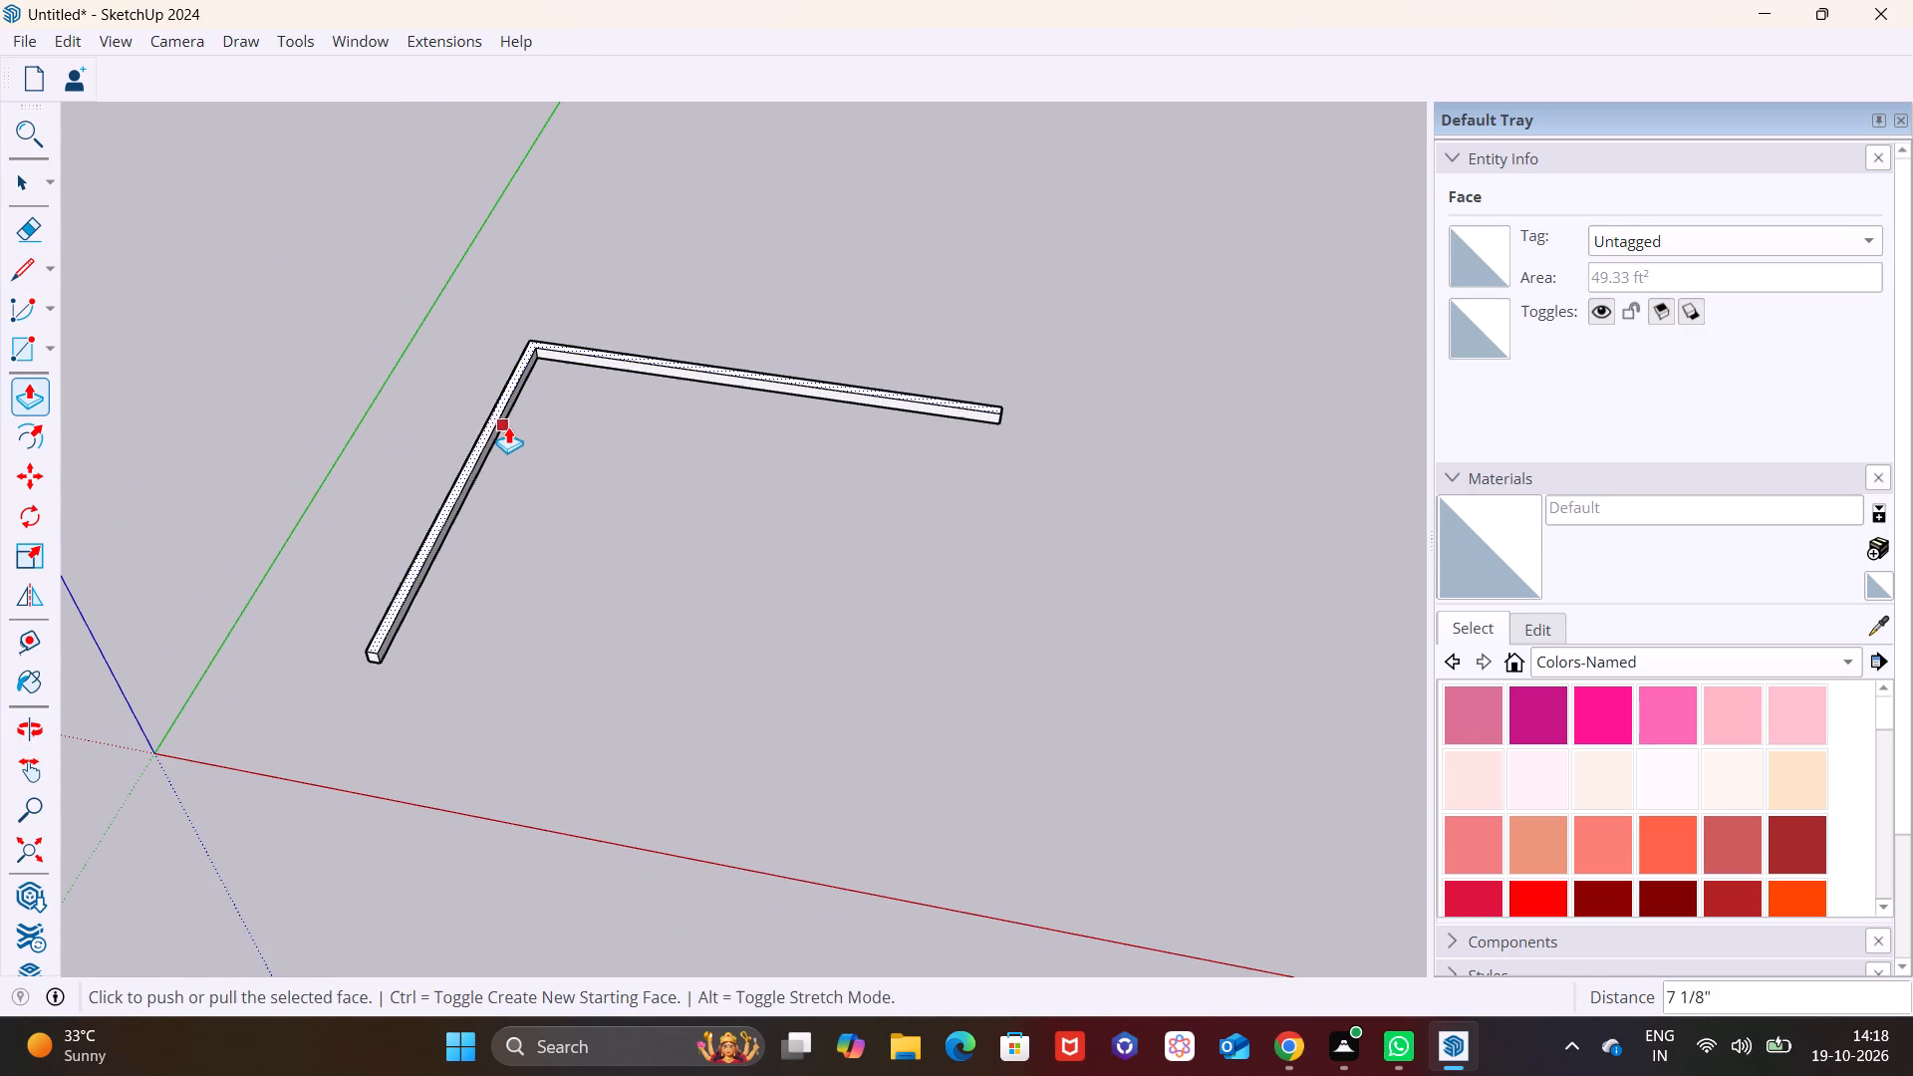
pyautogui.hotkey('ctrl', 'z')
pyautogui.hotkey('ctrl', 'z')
# Pull the L-shaped face up 10' to form the two walls.
pyautogui.scroll(8, 463, 493)
pyautogui.click(460, 497)
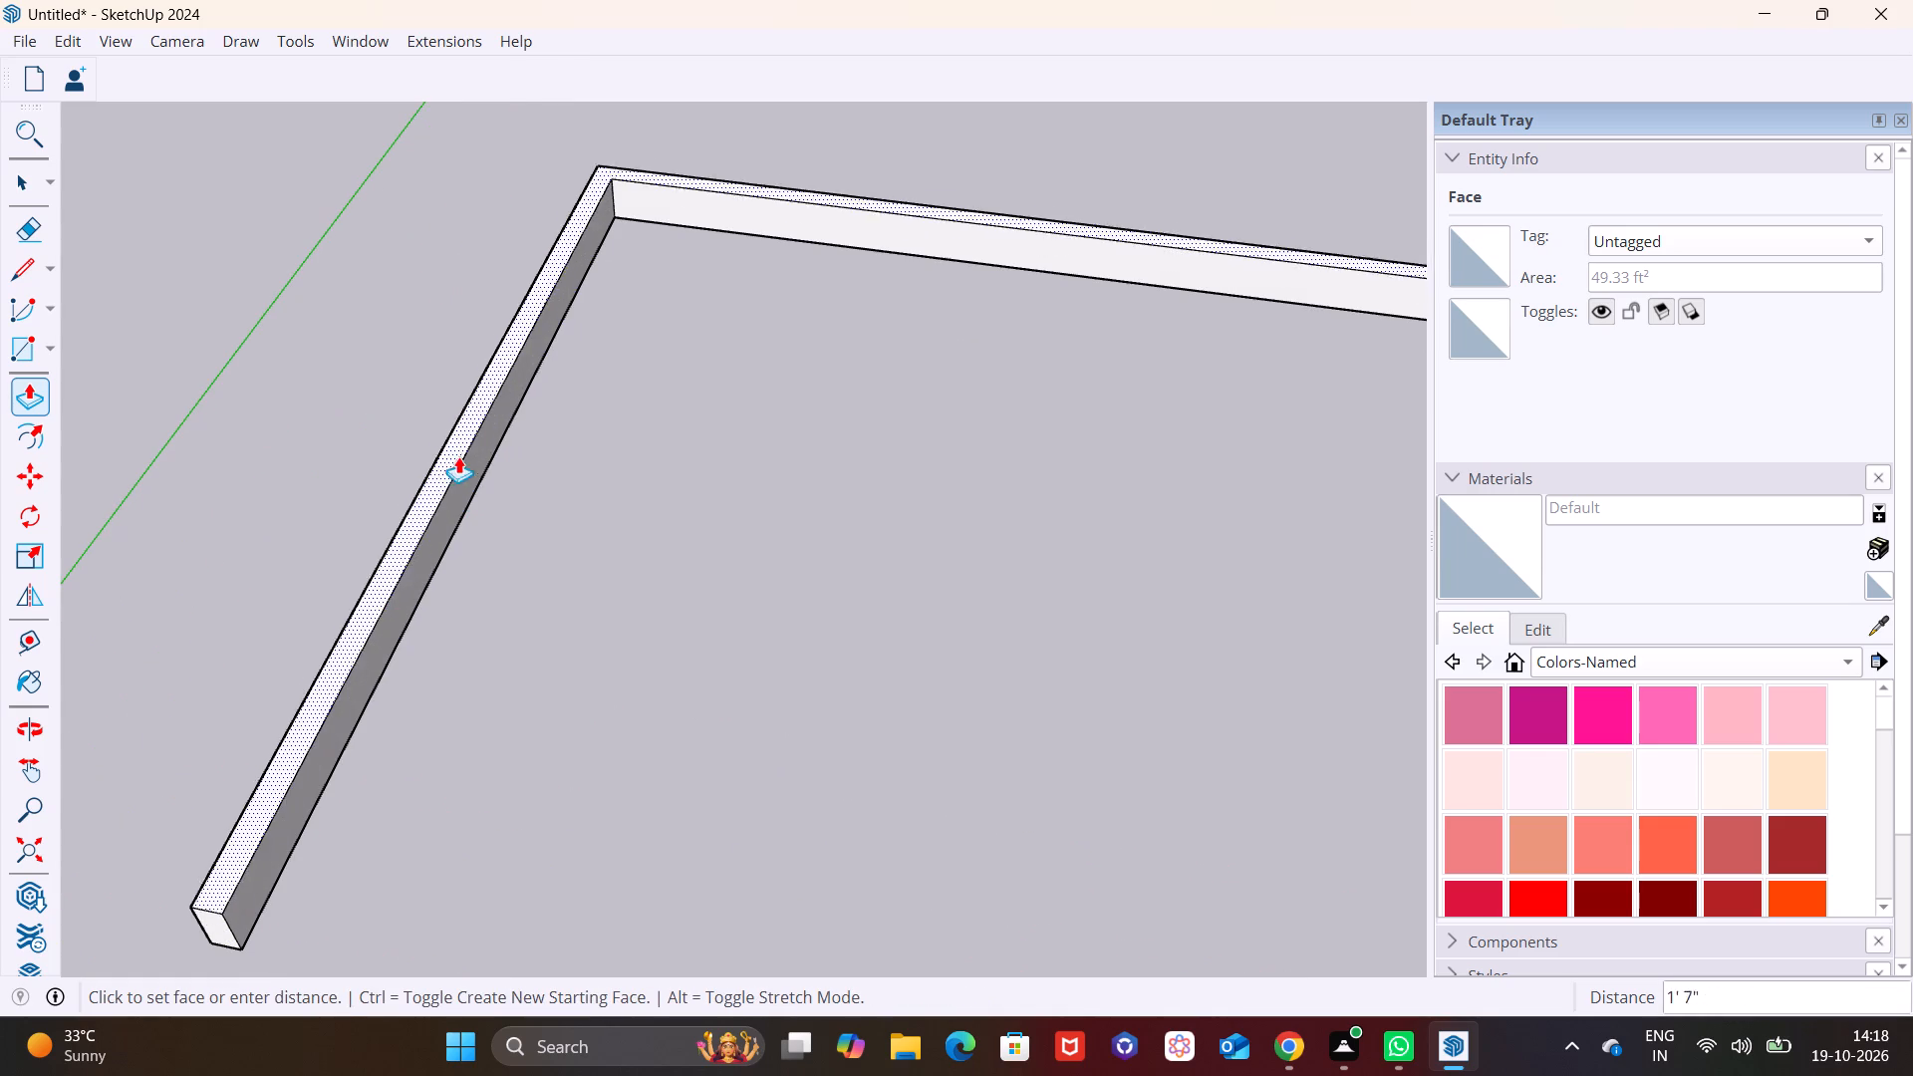
pyautogui.write("10'")
pyautogui.press('Return')
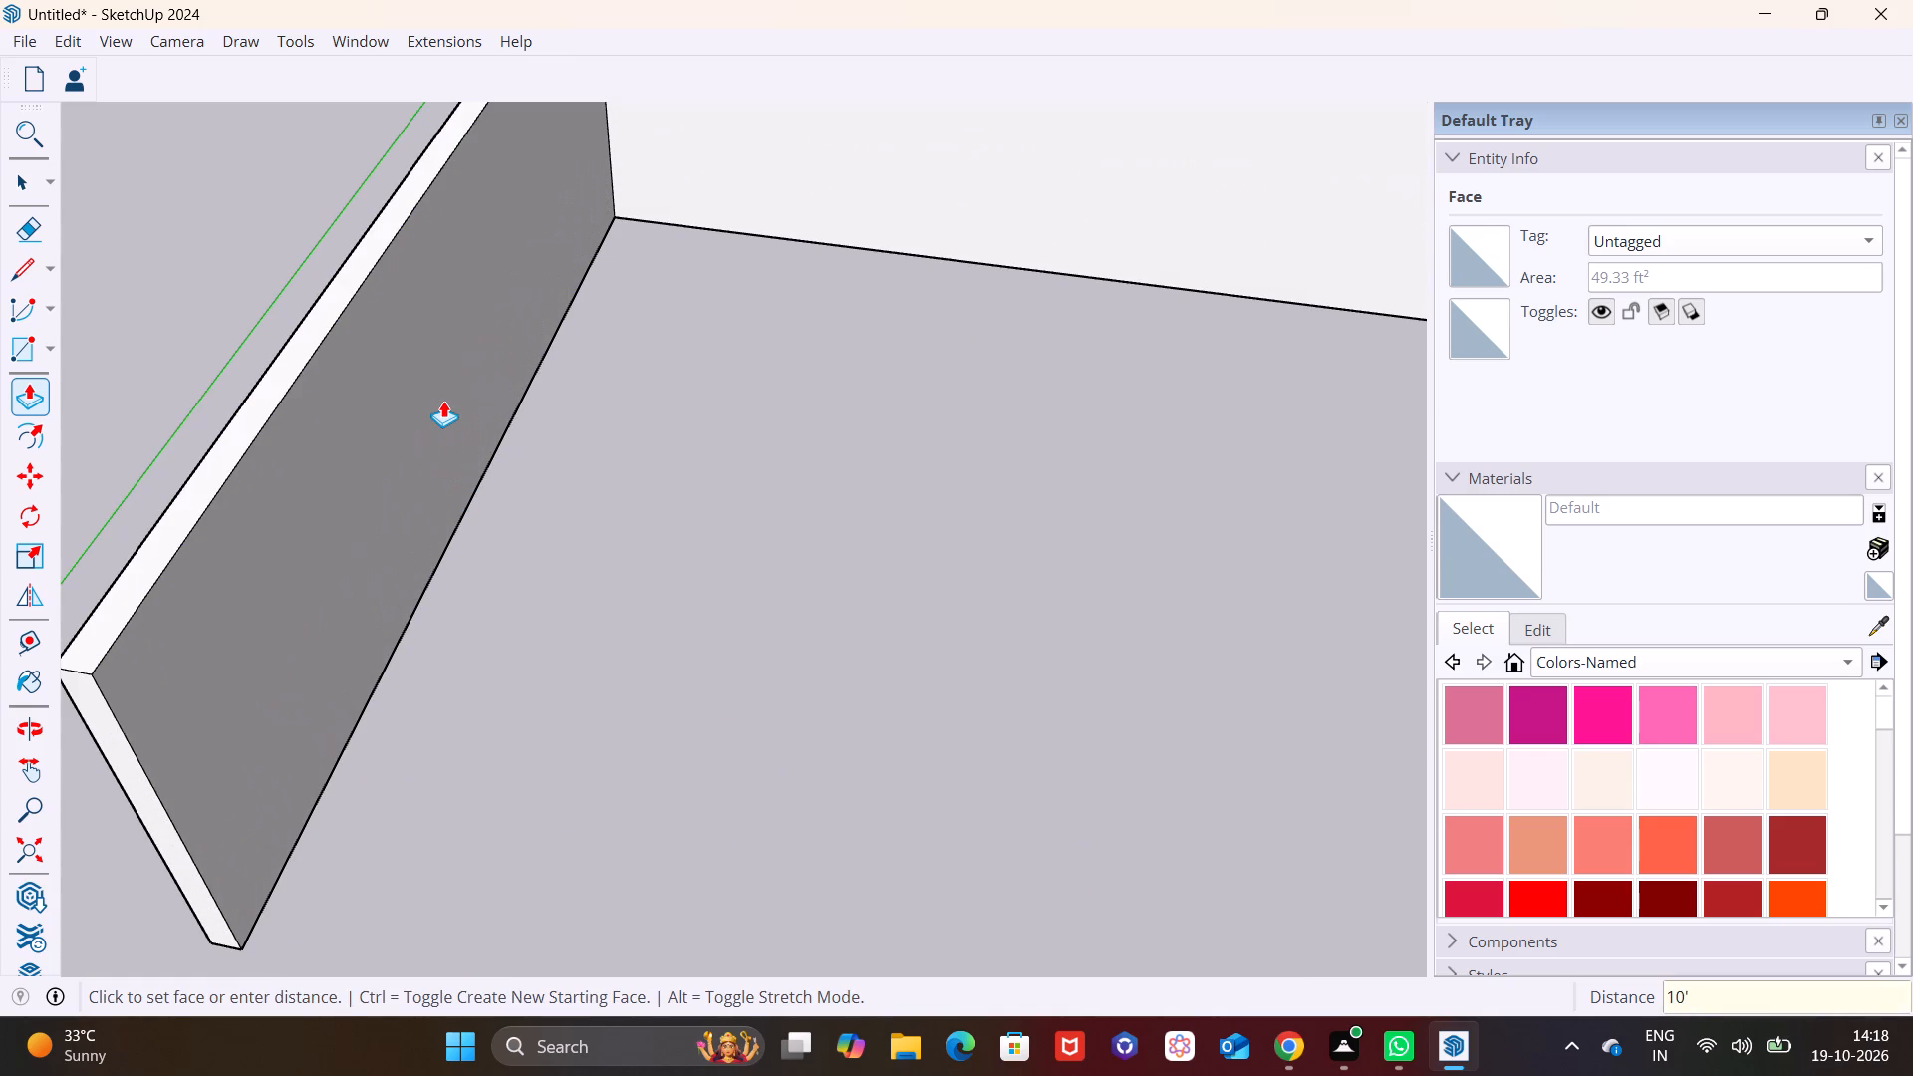
pyautogui.press('space')
# Shorten the wall along the green axis by pushing its end face inward, slightly at first and then about 5' 10" more.
pyautogui.scroll(-3, 465, 445)
pyautogui.moveTo(554, 513); pyautogui.dragTo(554, 261, button='middle')
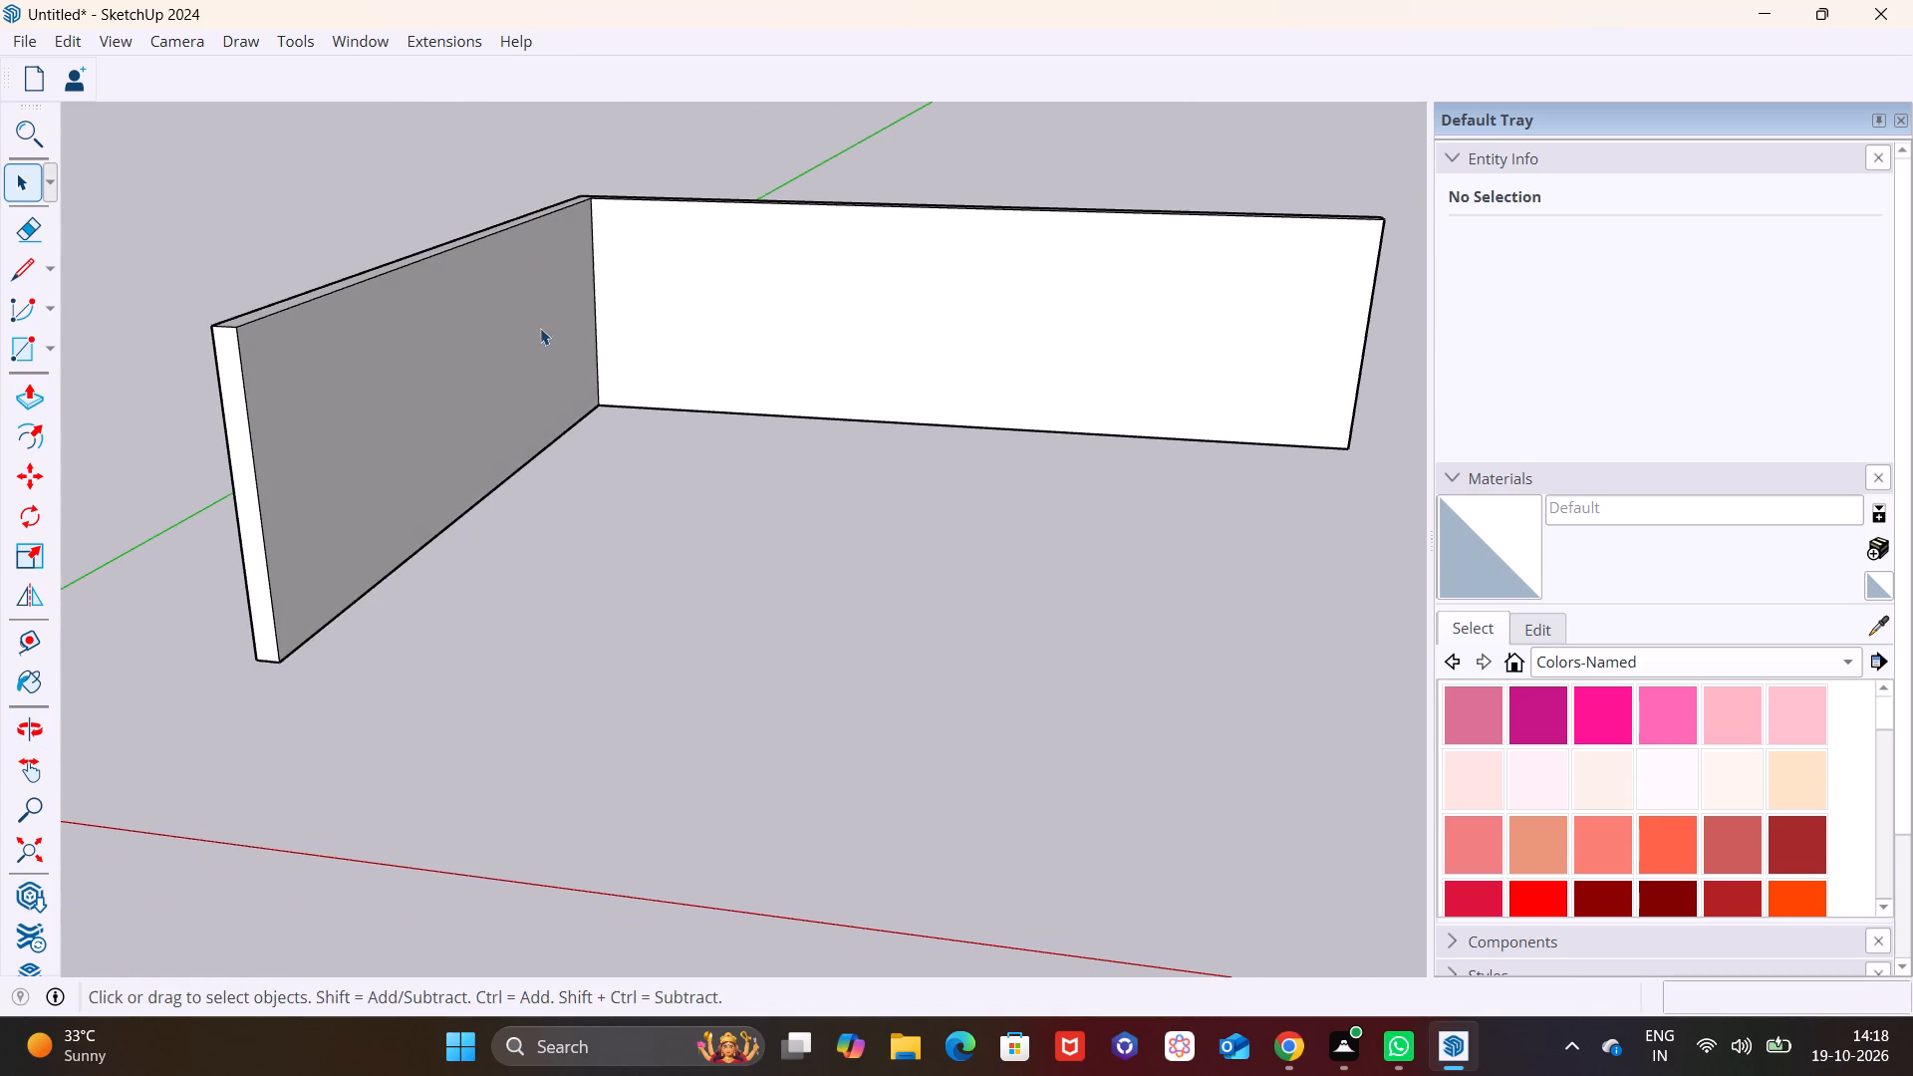
pyautogui.keyDown('shift'); pyautogui.moveTo(554, 419); pyautogui.dragTo(428, 579, button='middle'); pyautogui.keyUp('shift')
pyautogui.moveTo(568, 568); pyautogui.dragTo(531, 536, button='middle')
pyautogui.keyDown('shift'); pyautogui.scroll(-2, 527, 525); pyautogui.keyUp('shift')
pyautogui.keyDown('shift'); pyautogui.moveTo(534, 522); pyautogui.dragTo(683, 548, button='middle'); pyautogui.keyUp('shift')
pyautogui.scroll(2, 557, 607)
pyautogui.click(296, 624)
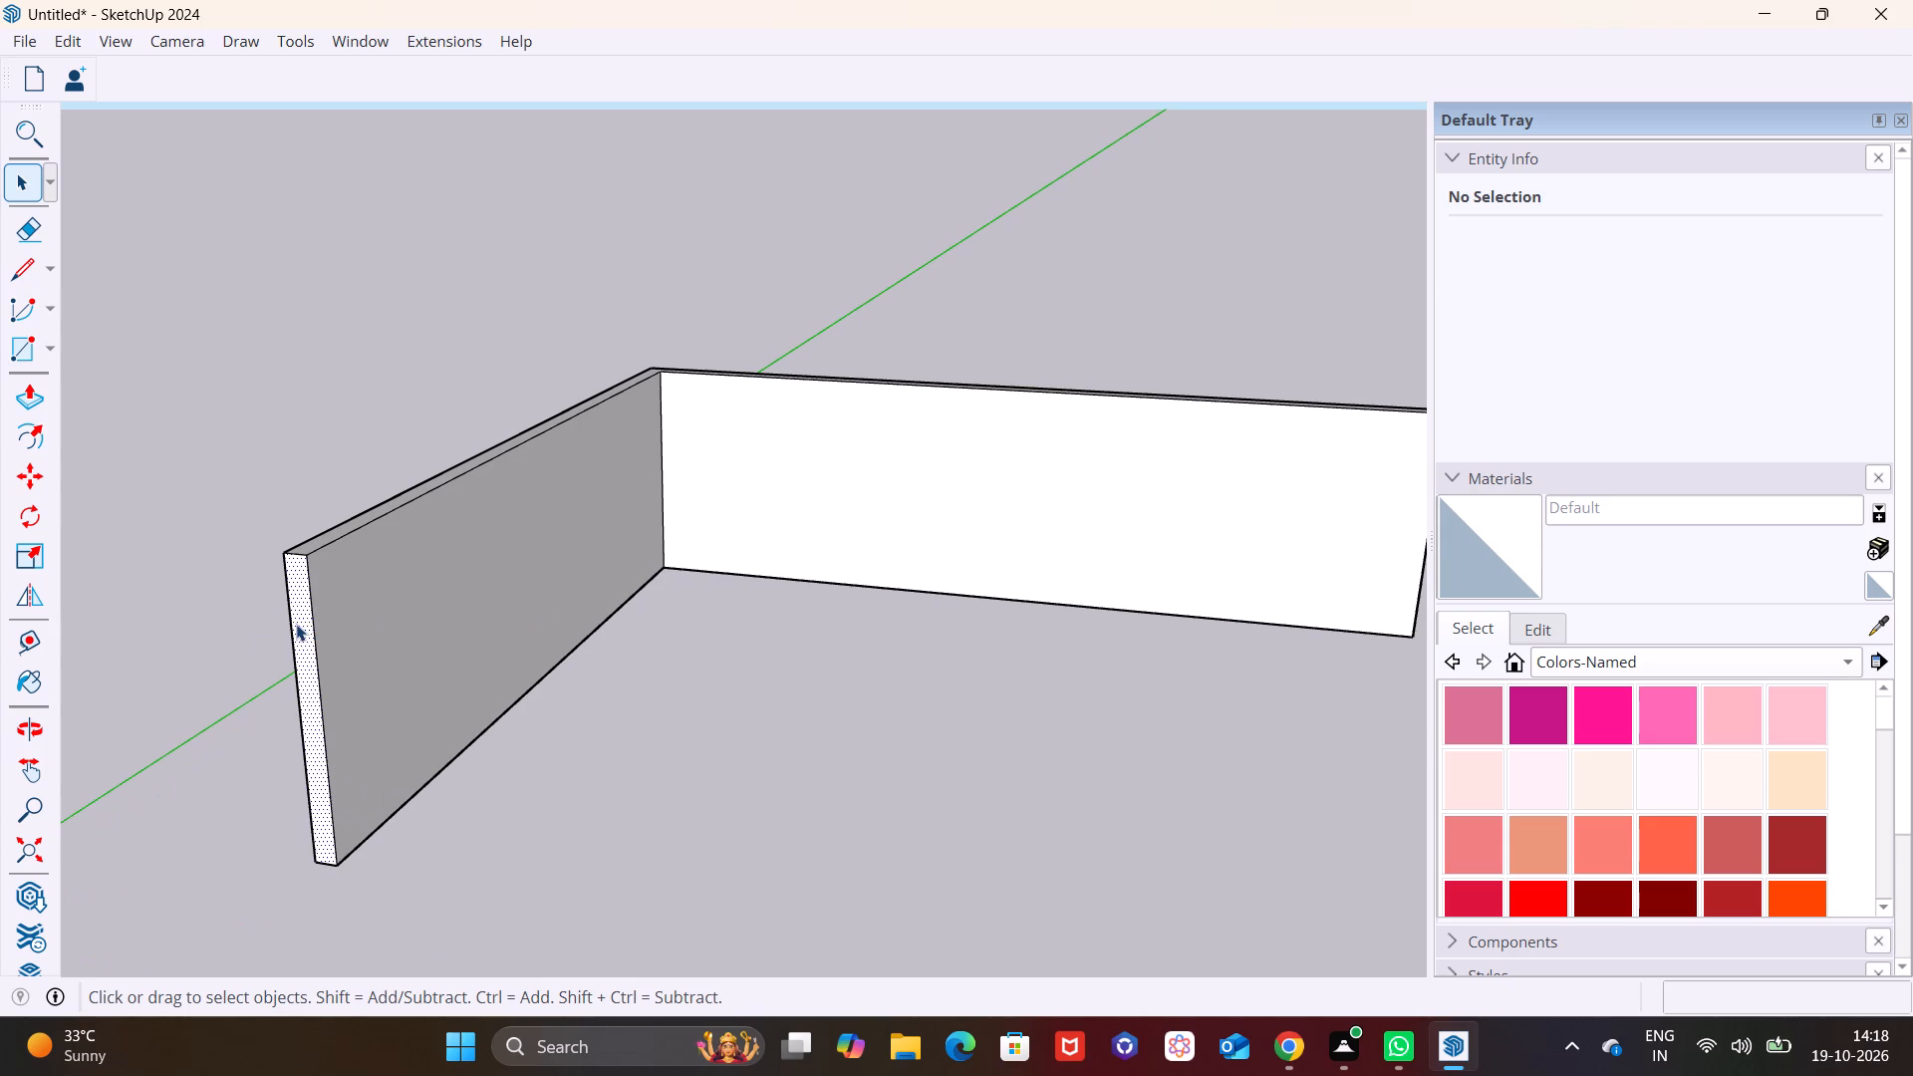
pyautogui.click(32, 403)
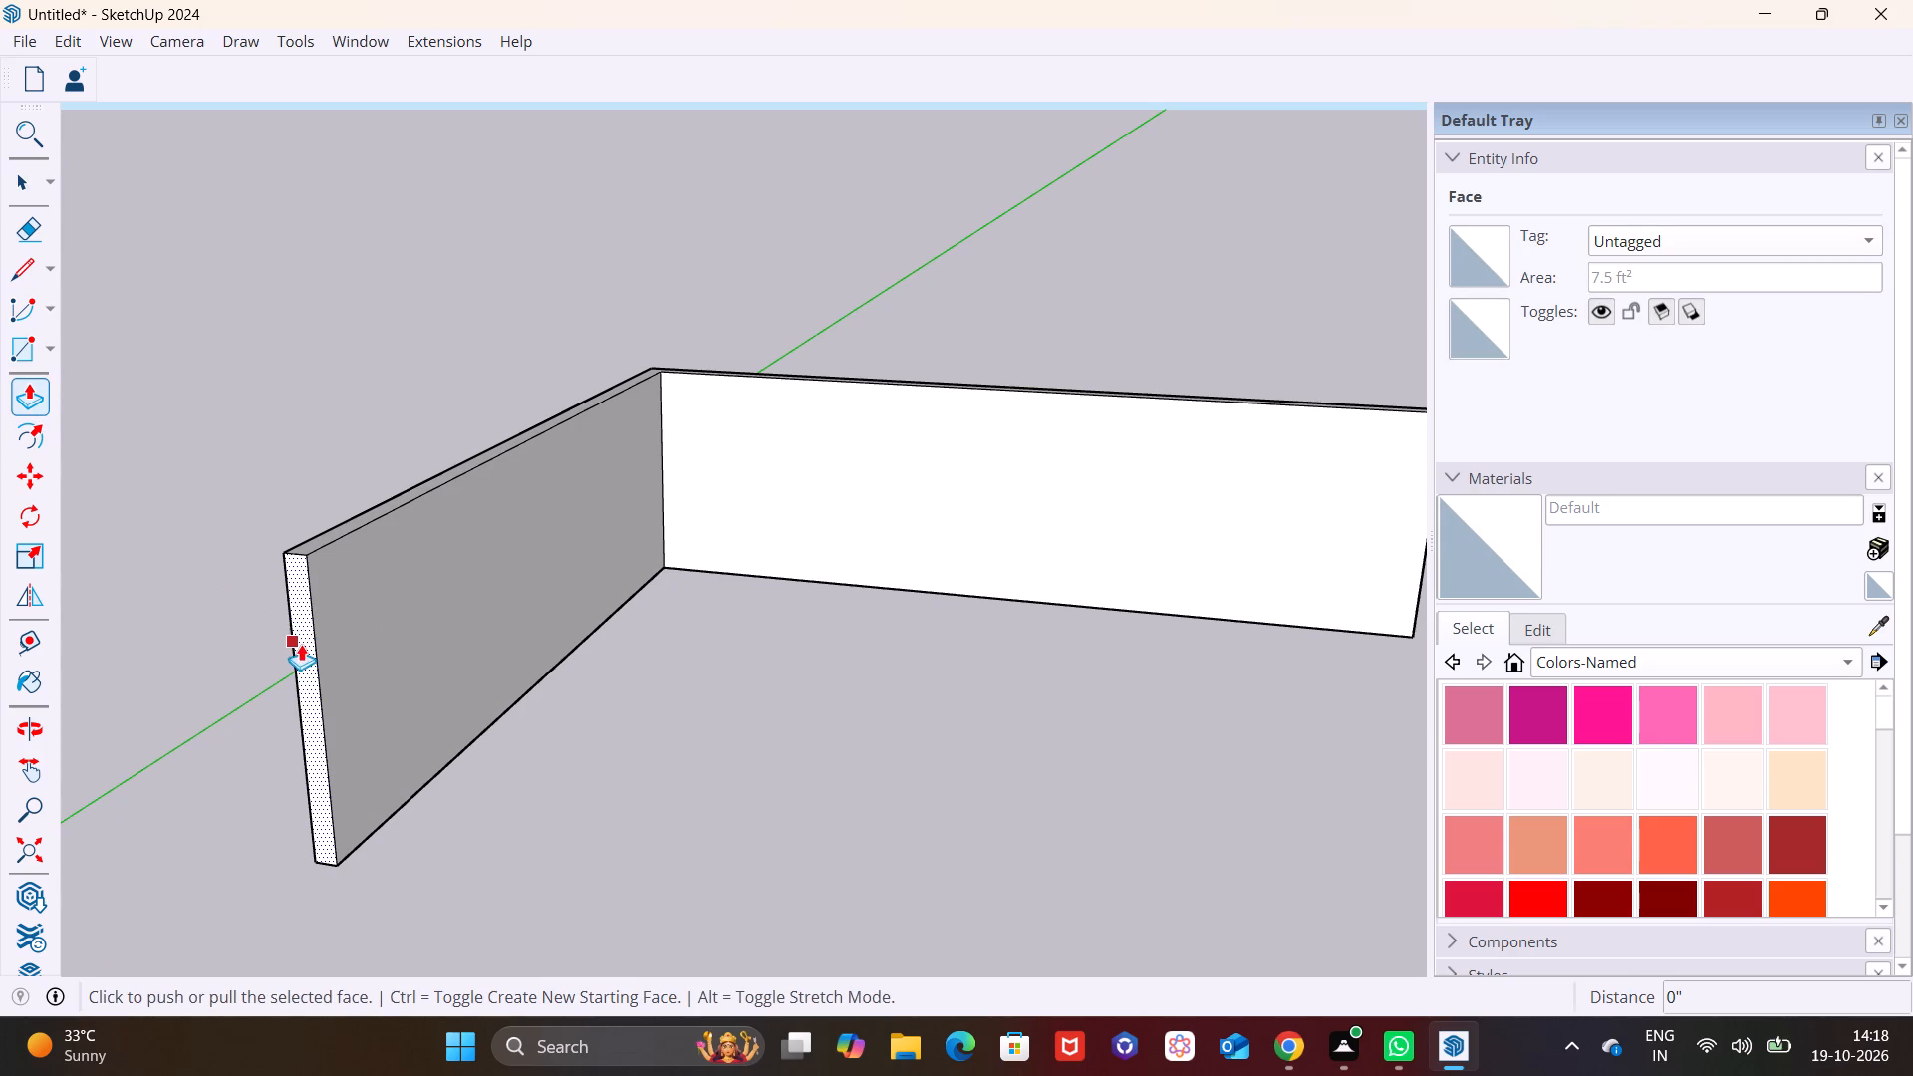
pyautogui.moveTo(301, 644); pyautogui.dragTo(311, 640)
pyautogui.click(314, 628)
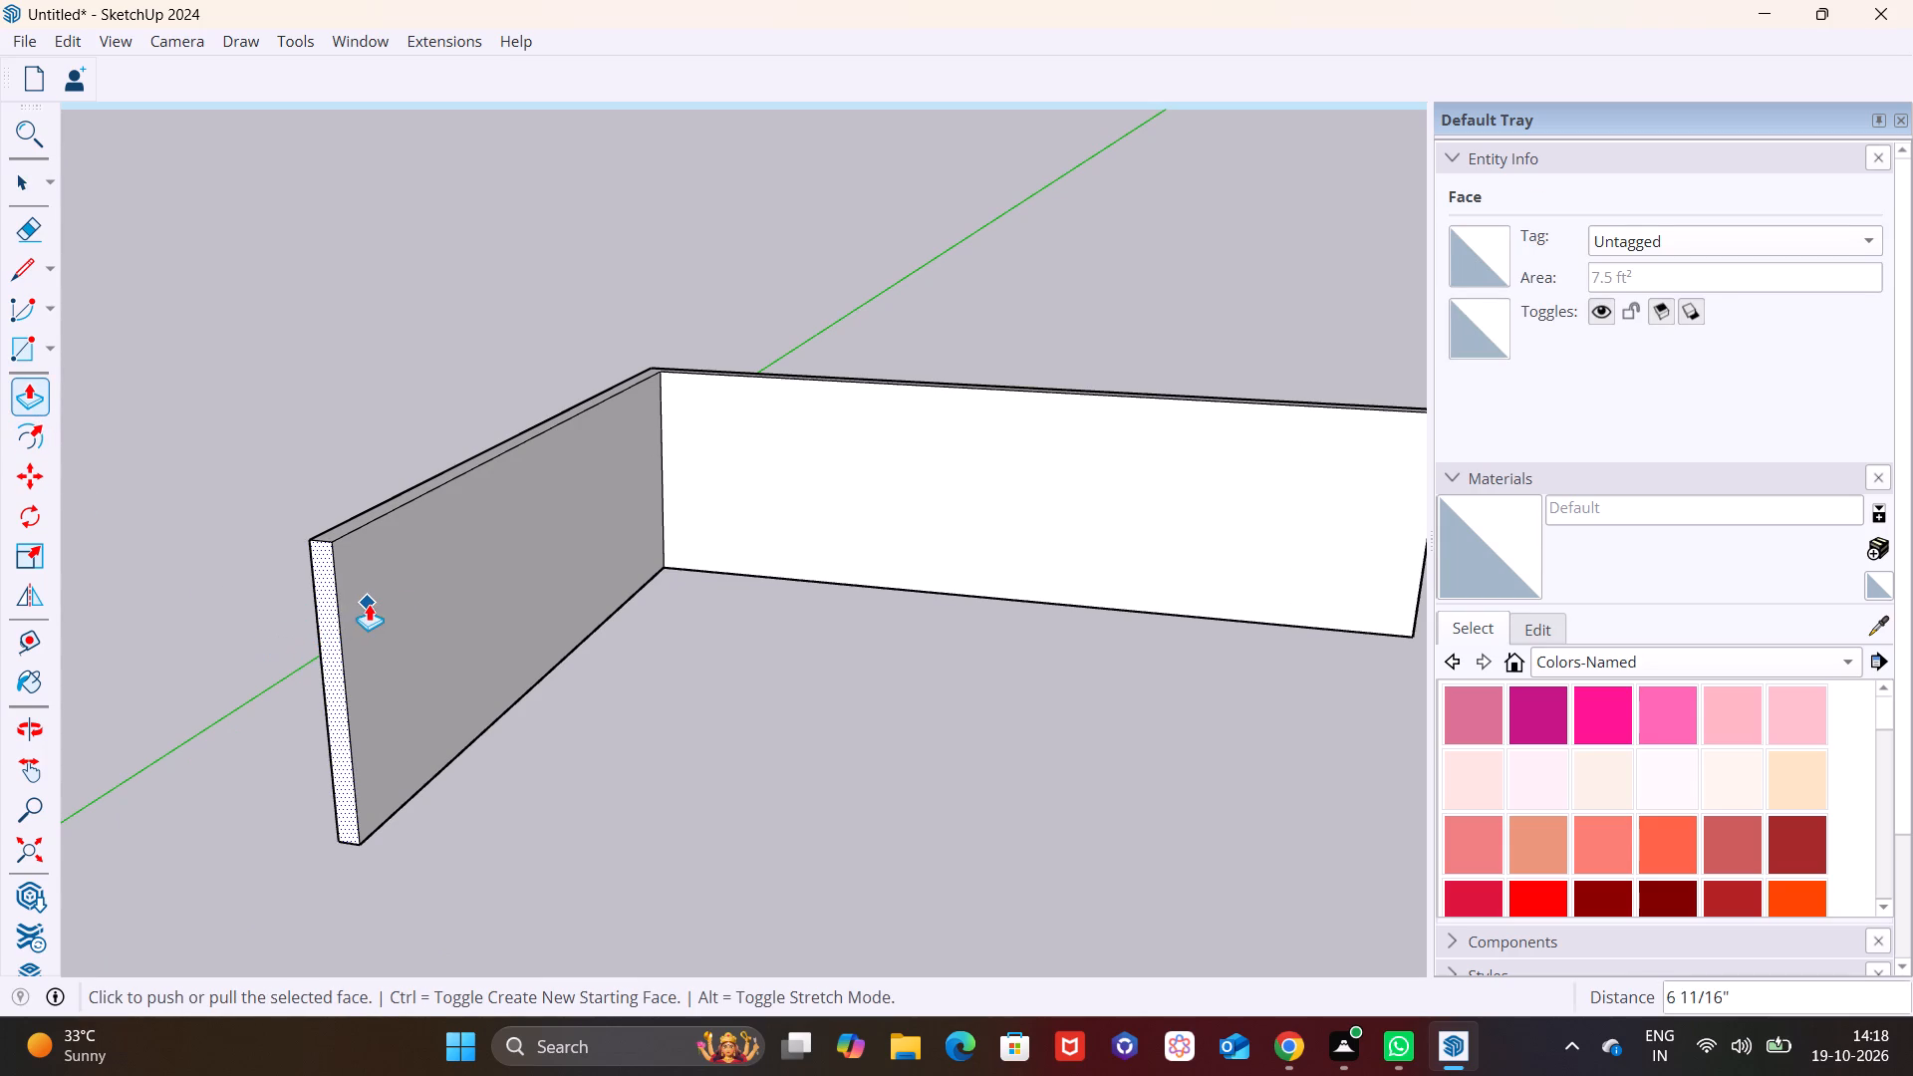
pyautogui.click(369, 604)
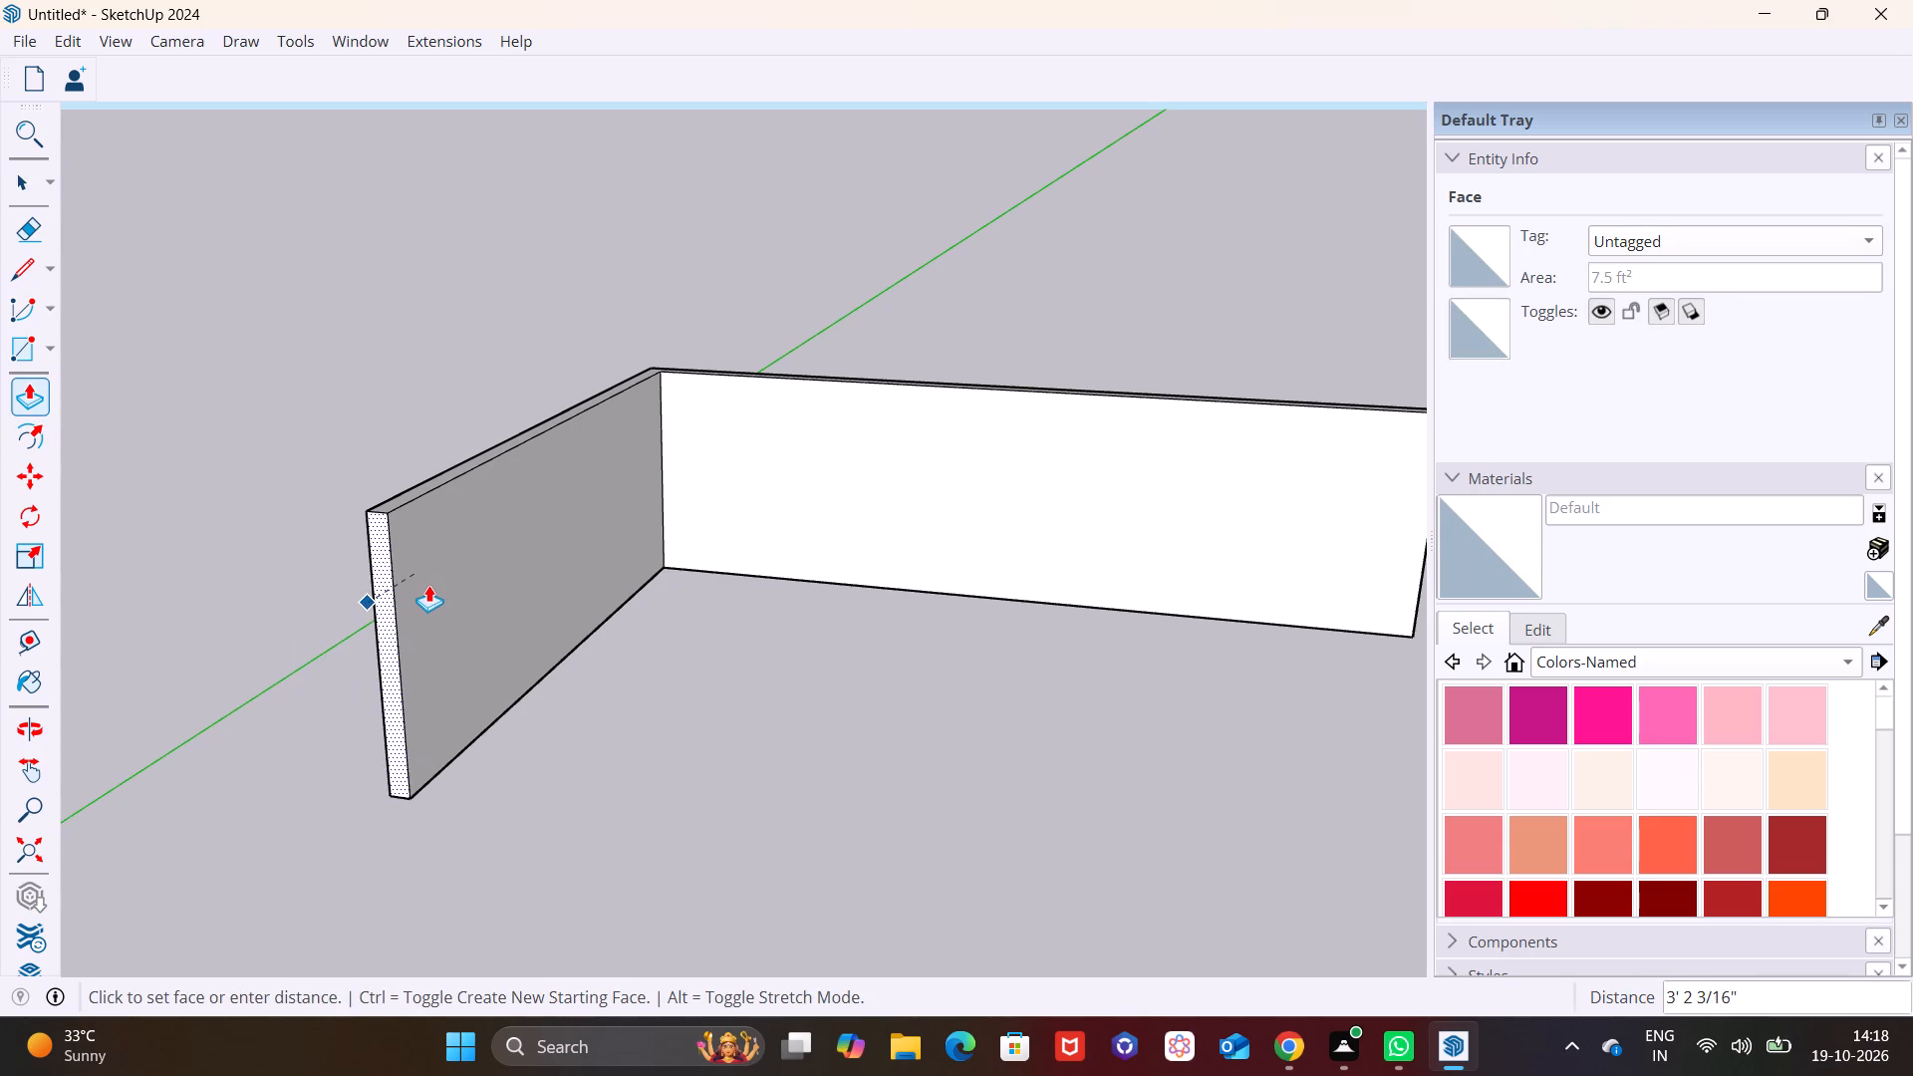
pyautogui.click(477, 578)
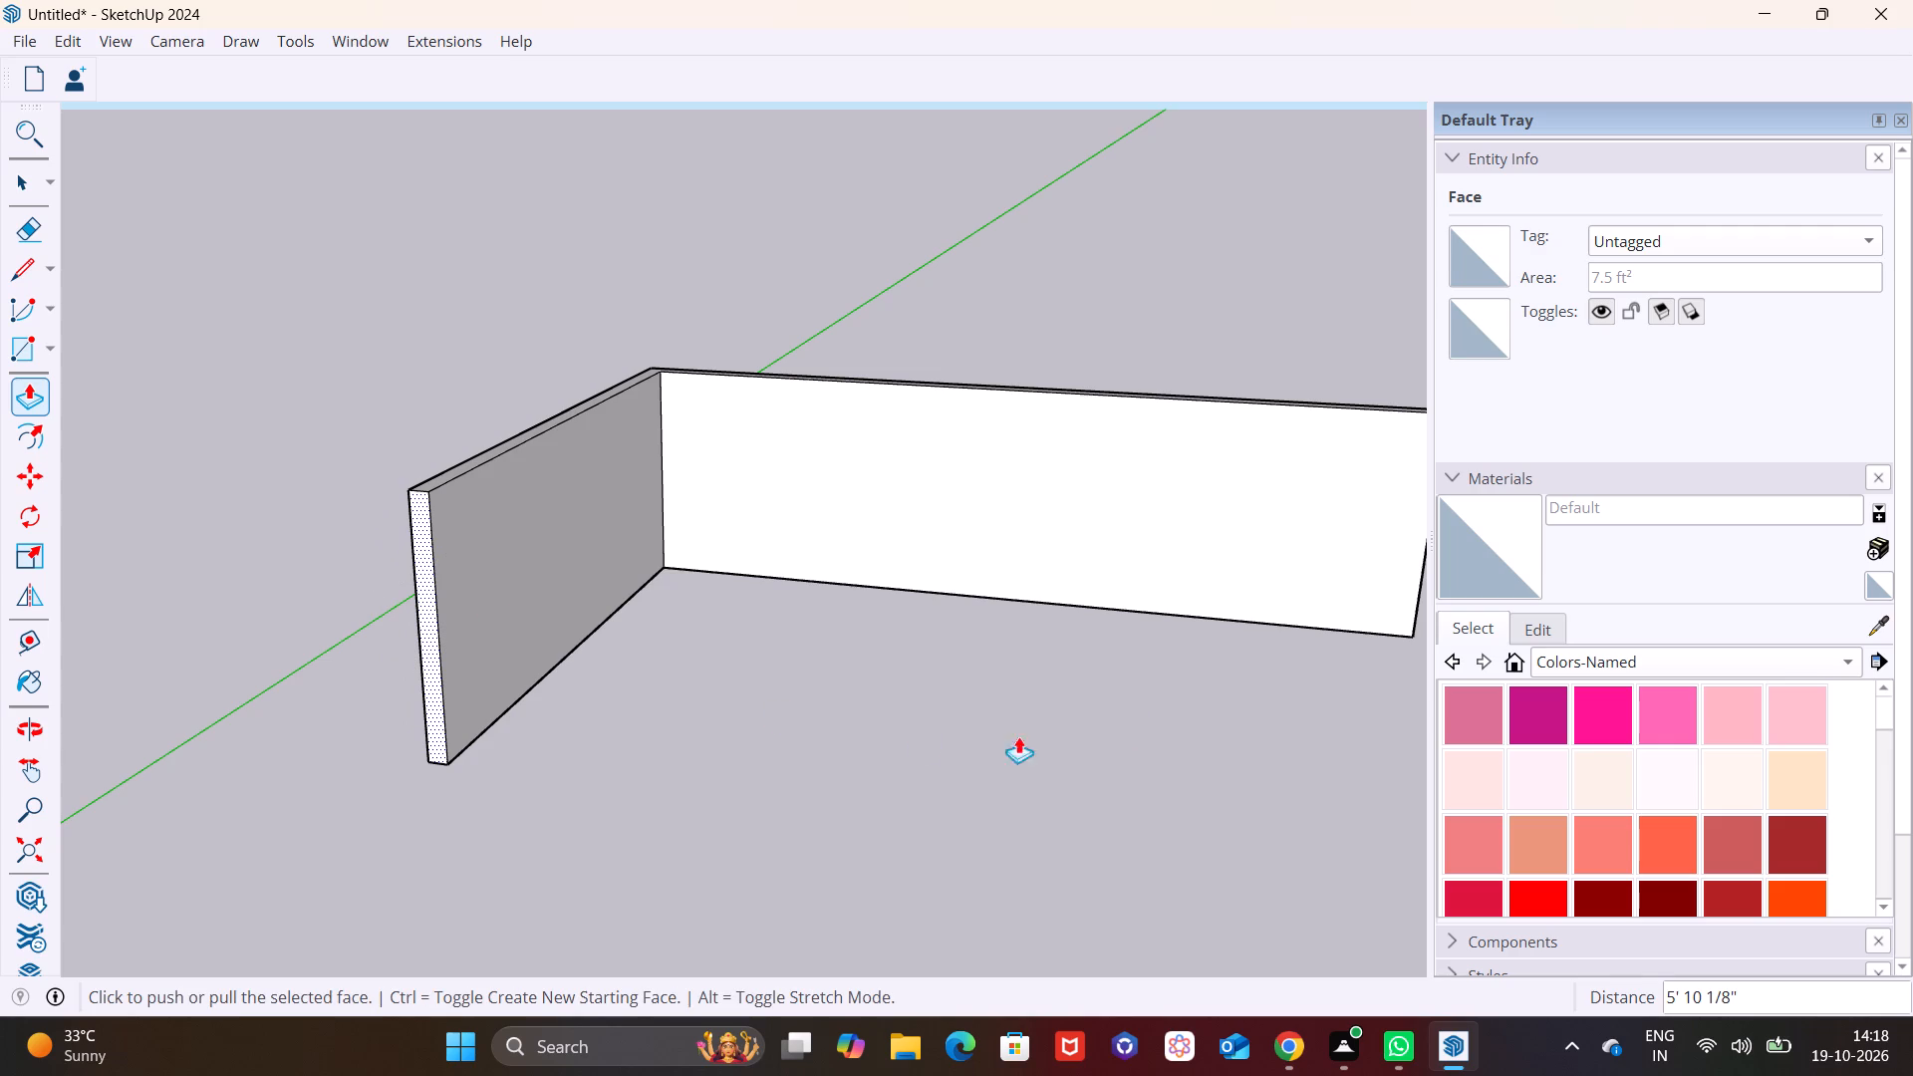
# Shorten the wall along the red axis by pushing its end face in about 10' 4".
pyautogui.moveTo(1246, 666); pyautogui.dragTo(824, 678, button='middle')
pyautogui.scroll(3, 870, 553)
pyautogui.moveTo(892, 568); pyautogui.dragTo(595, 609, button='middle')
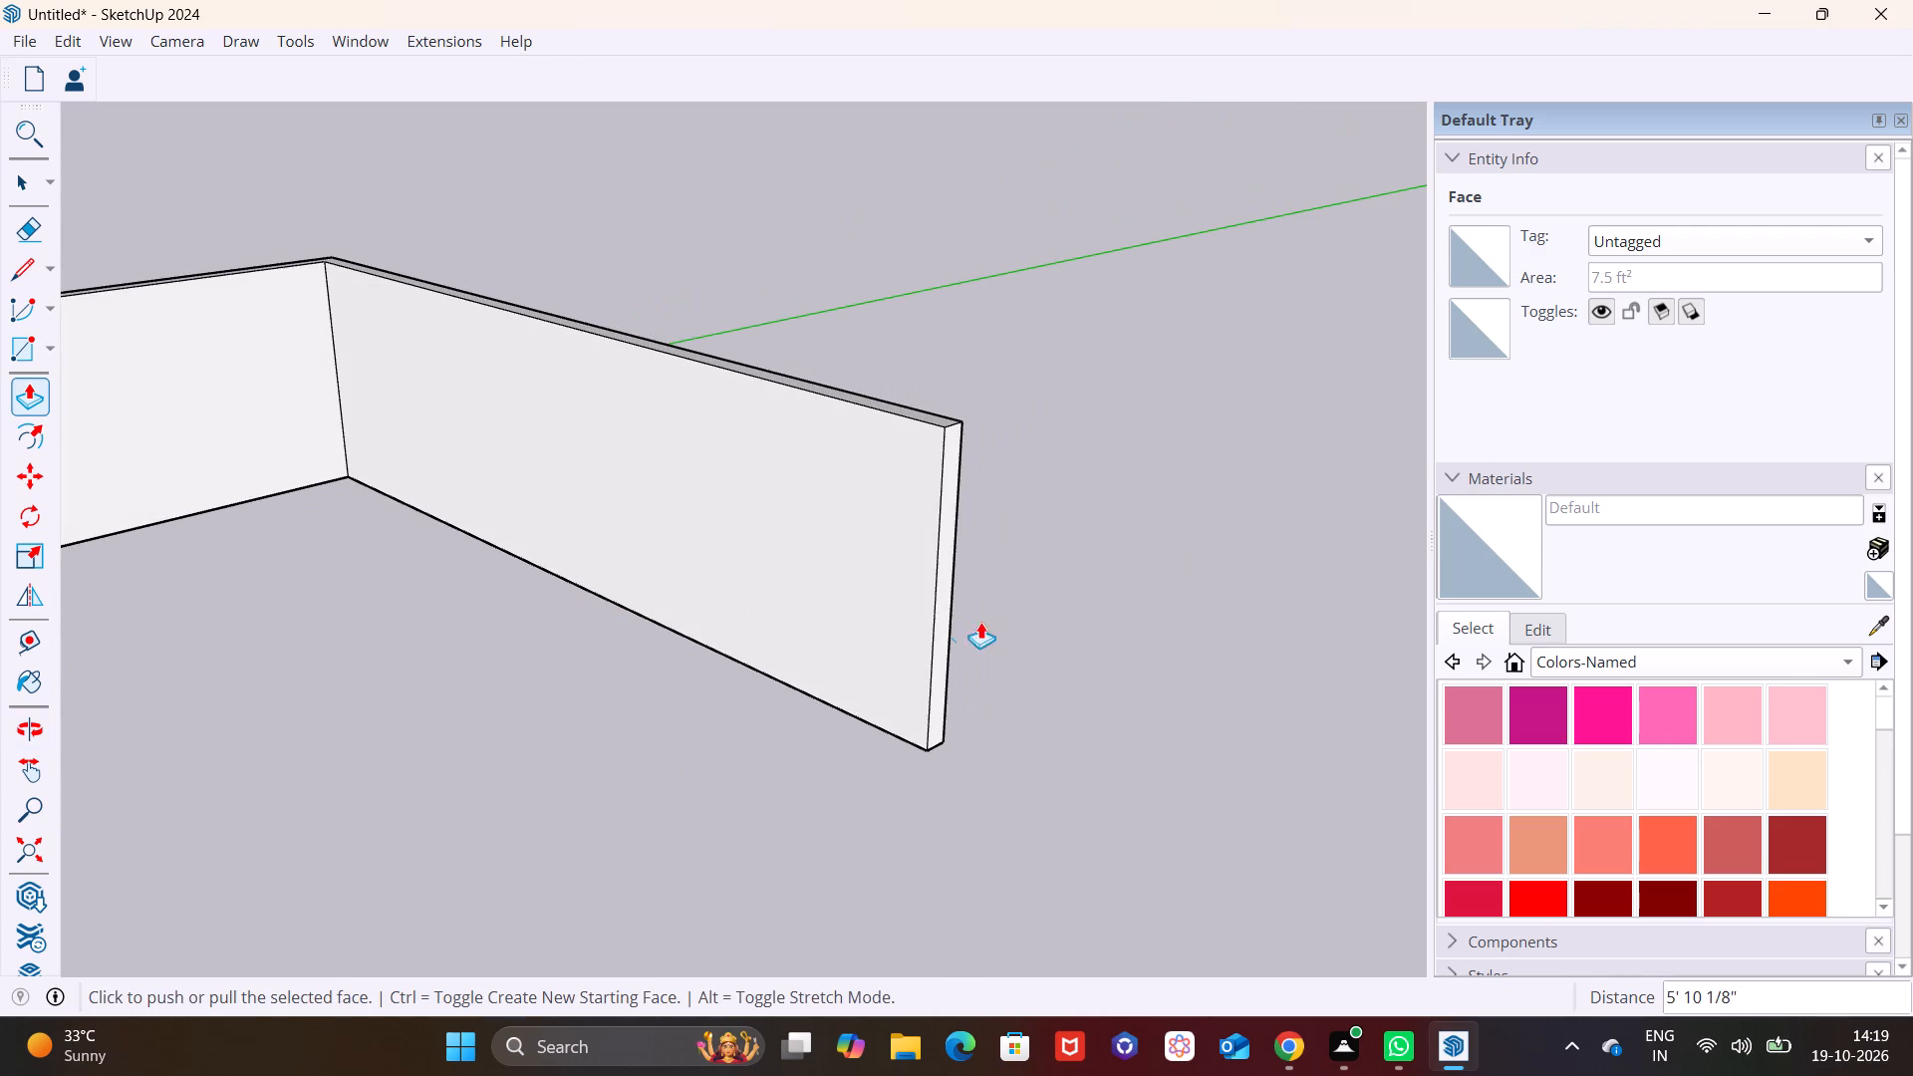
pyautogui.press('space')
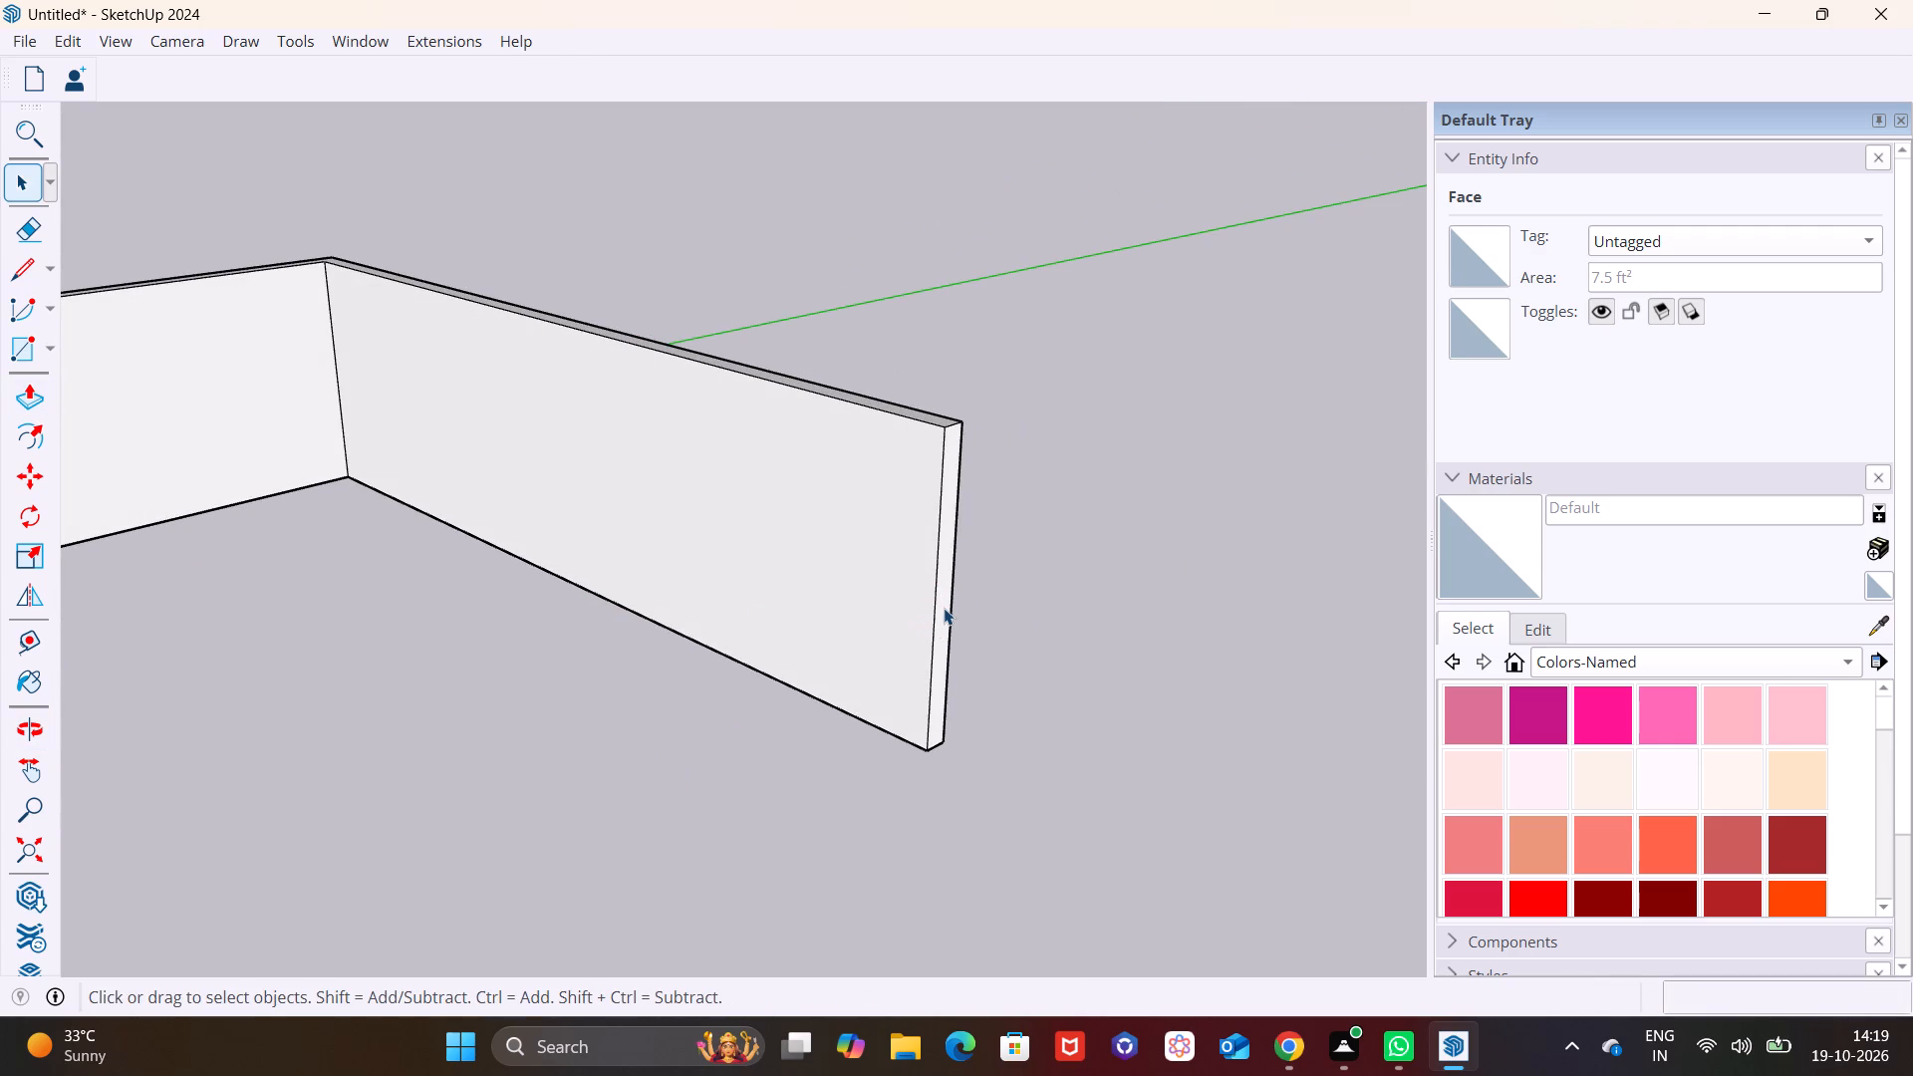
pyautogui.click(944, 608)
pyautogui.click(27, 398)
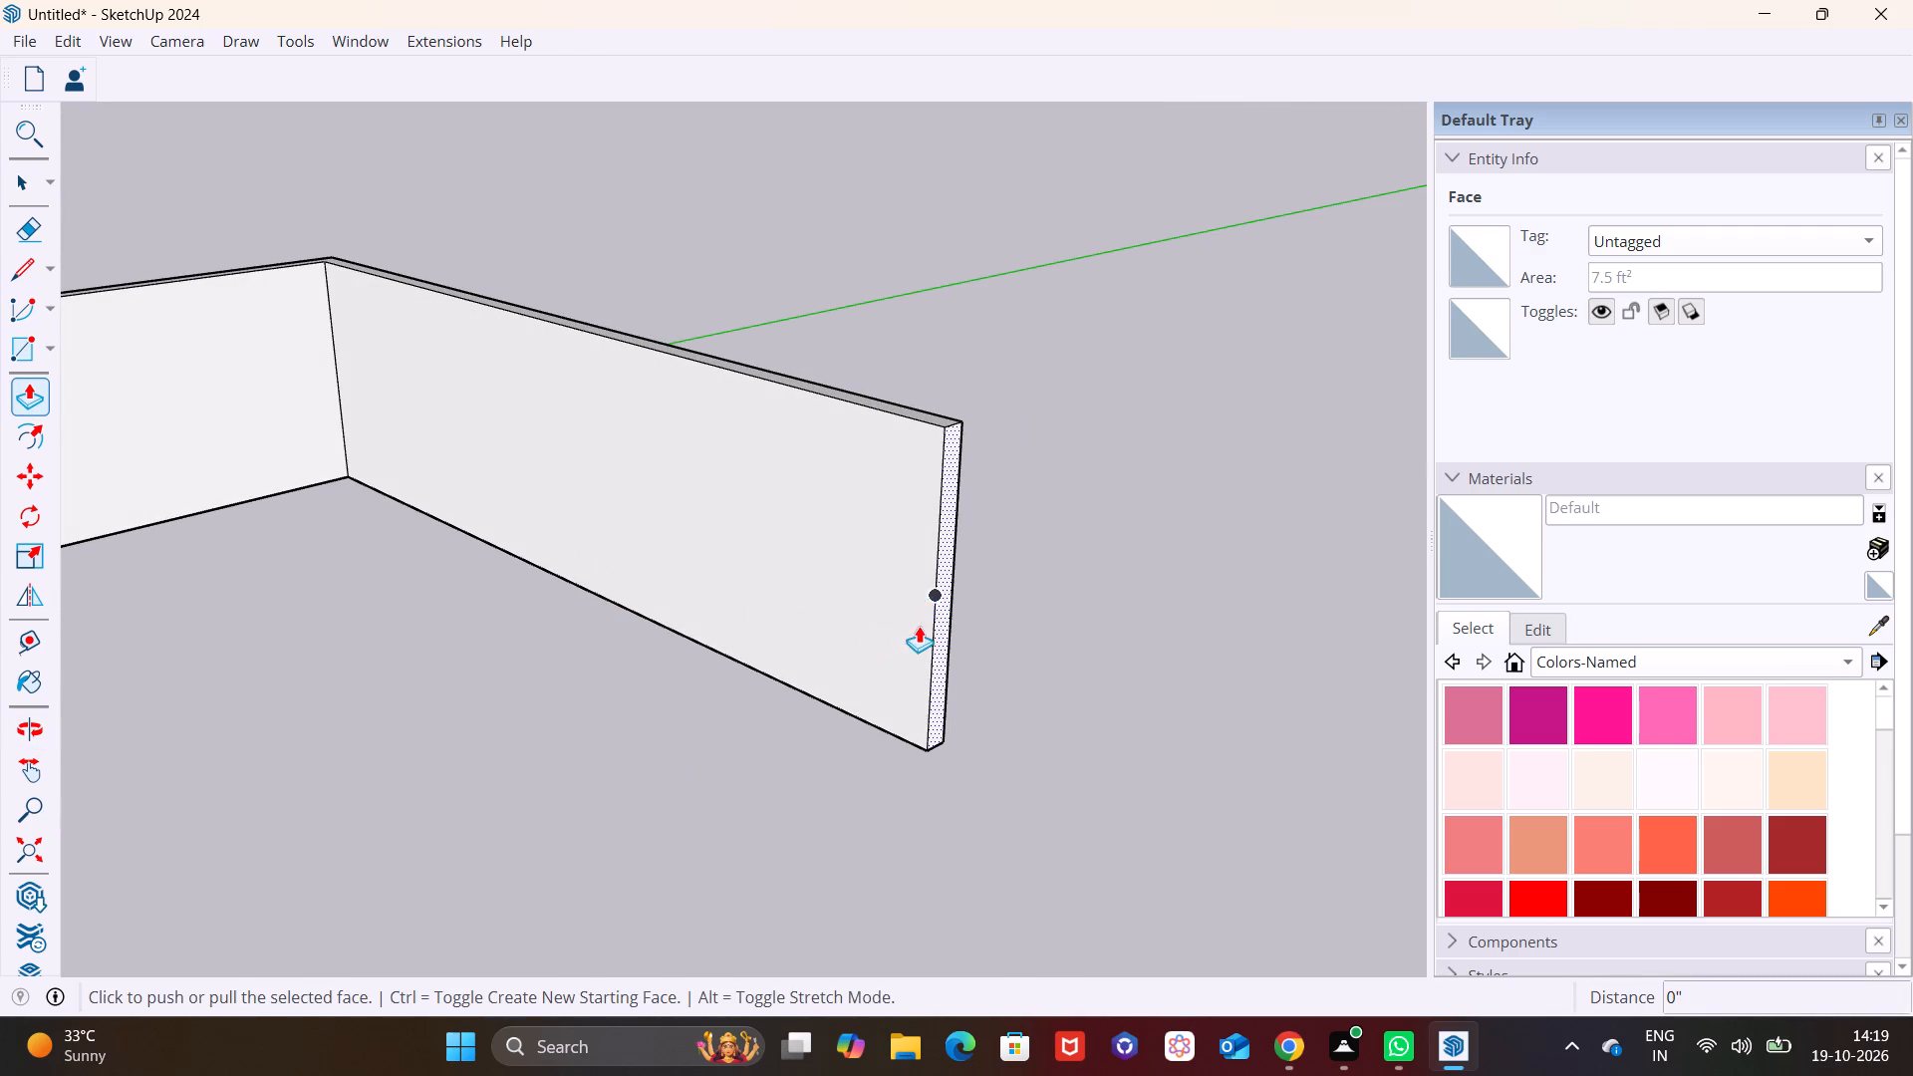
pyautogui.click(940, 620)
pyautogui.click(694, 529)
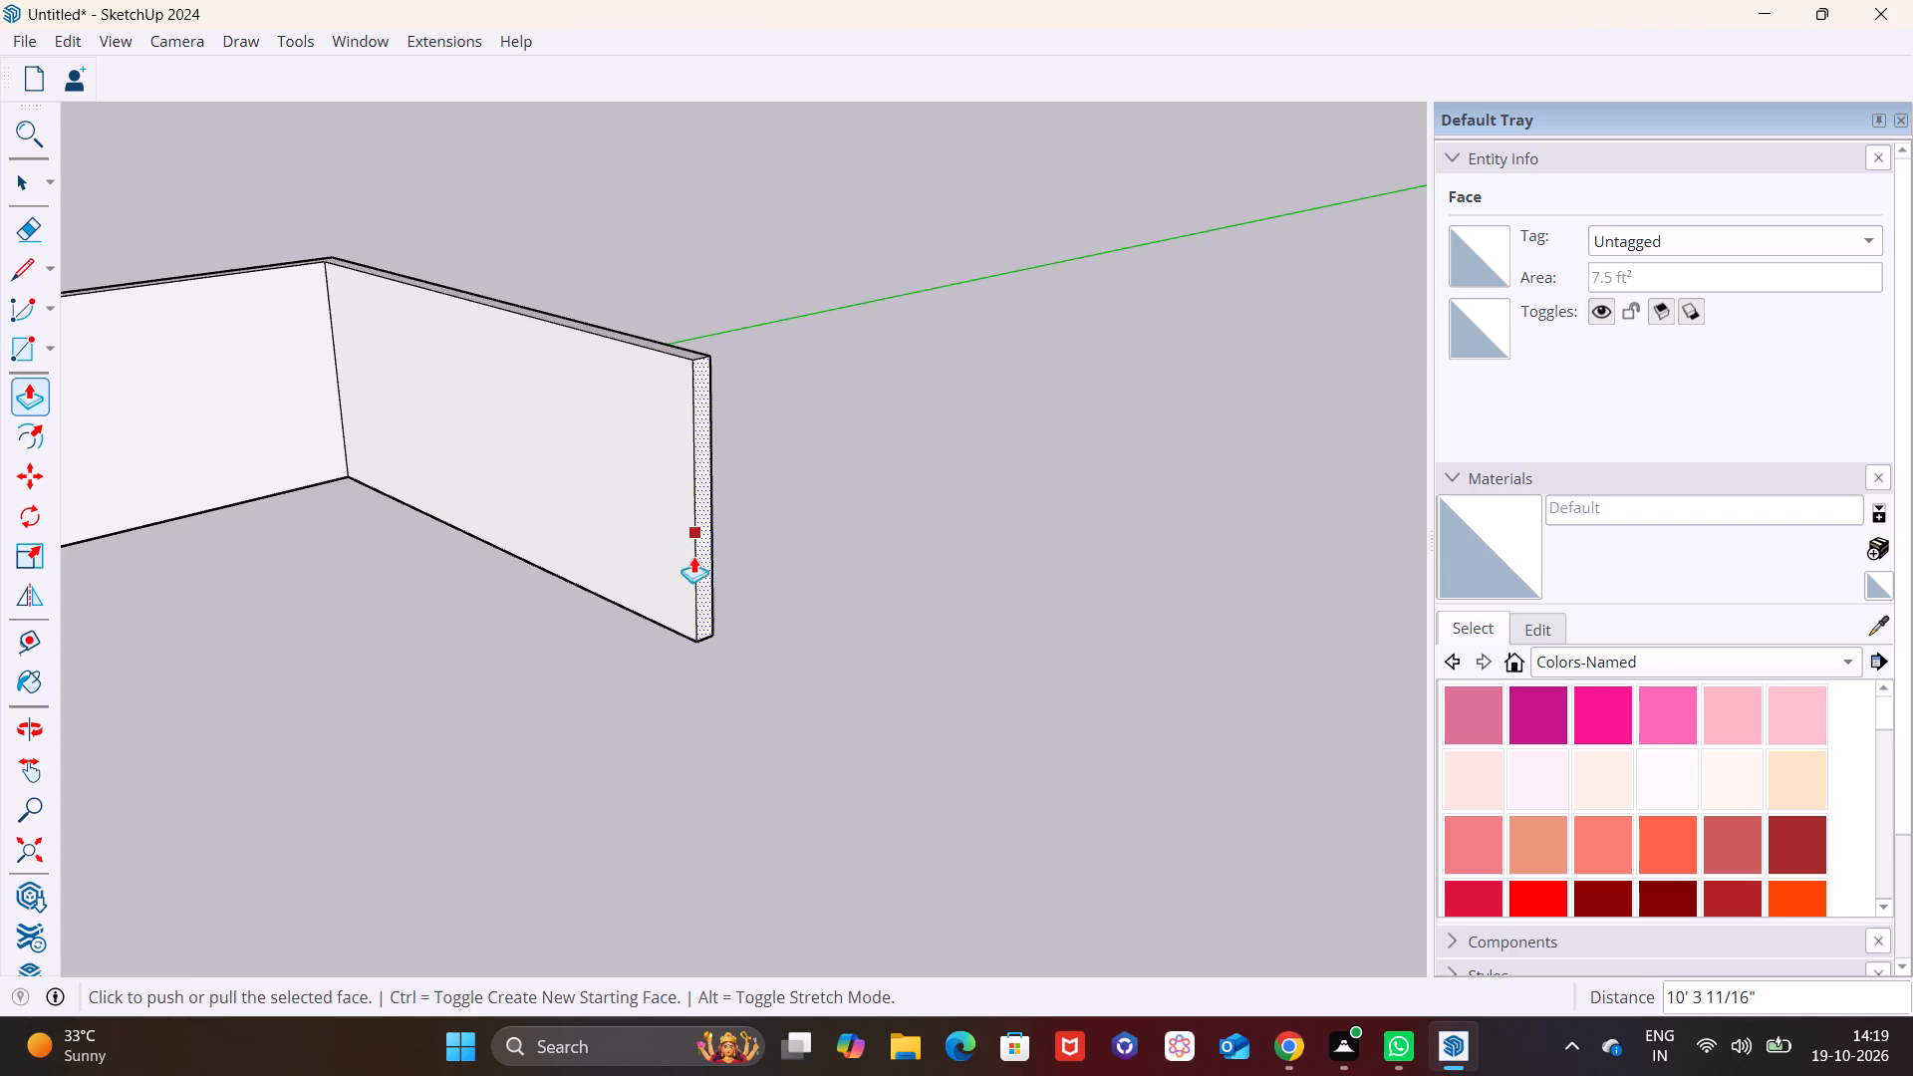
# Draw a roof rectangle of about 25' 4" by 24' over the walls, starting from their outer top corner.
pyautogui.moveTo(737, 661); pyautogui.dragTo(1125, 579, button='middle')
pyautogui.keyDown('shift'); pyautogui.moveTo(745, 577); pyautogui.dragTo(822, 631, button='middle'); pyautogui.keyUp('shift')
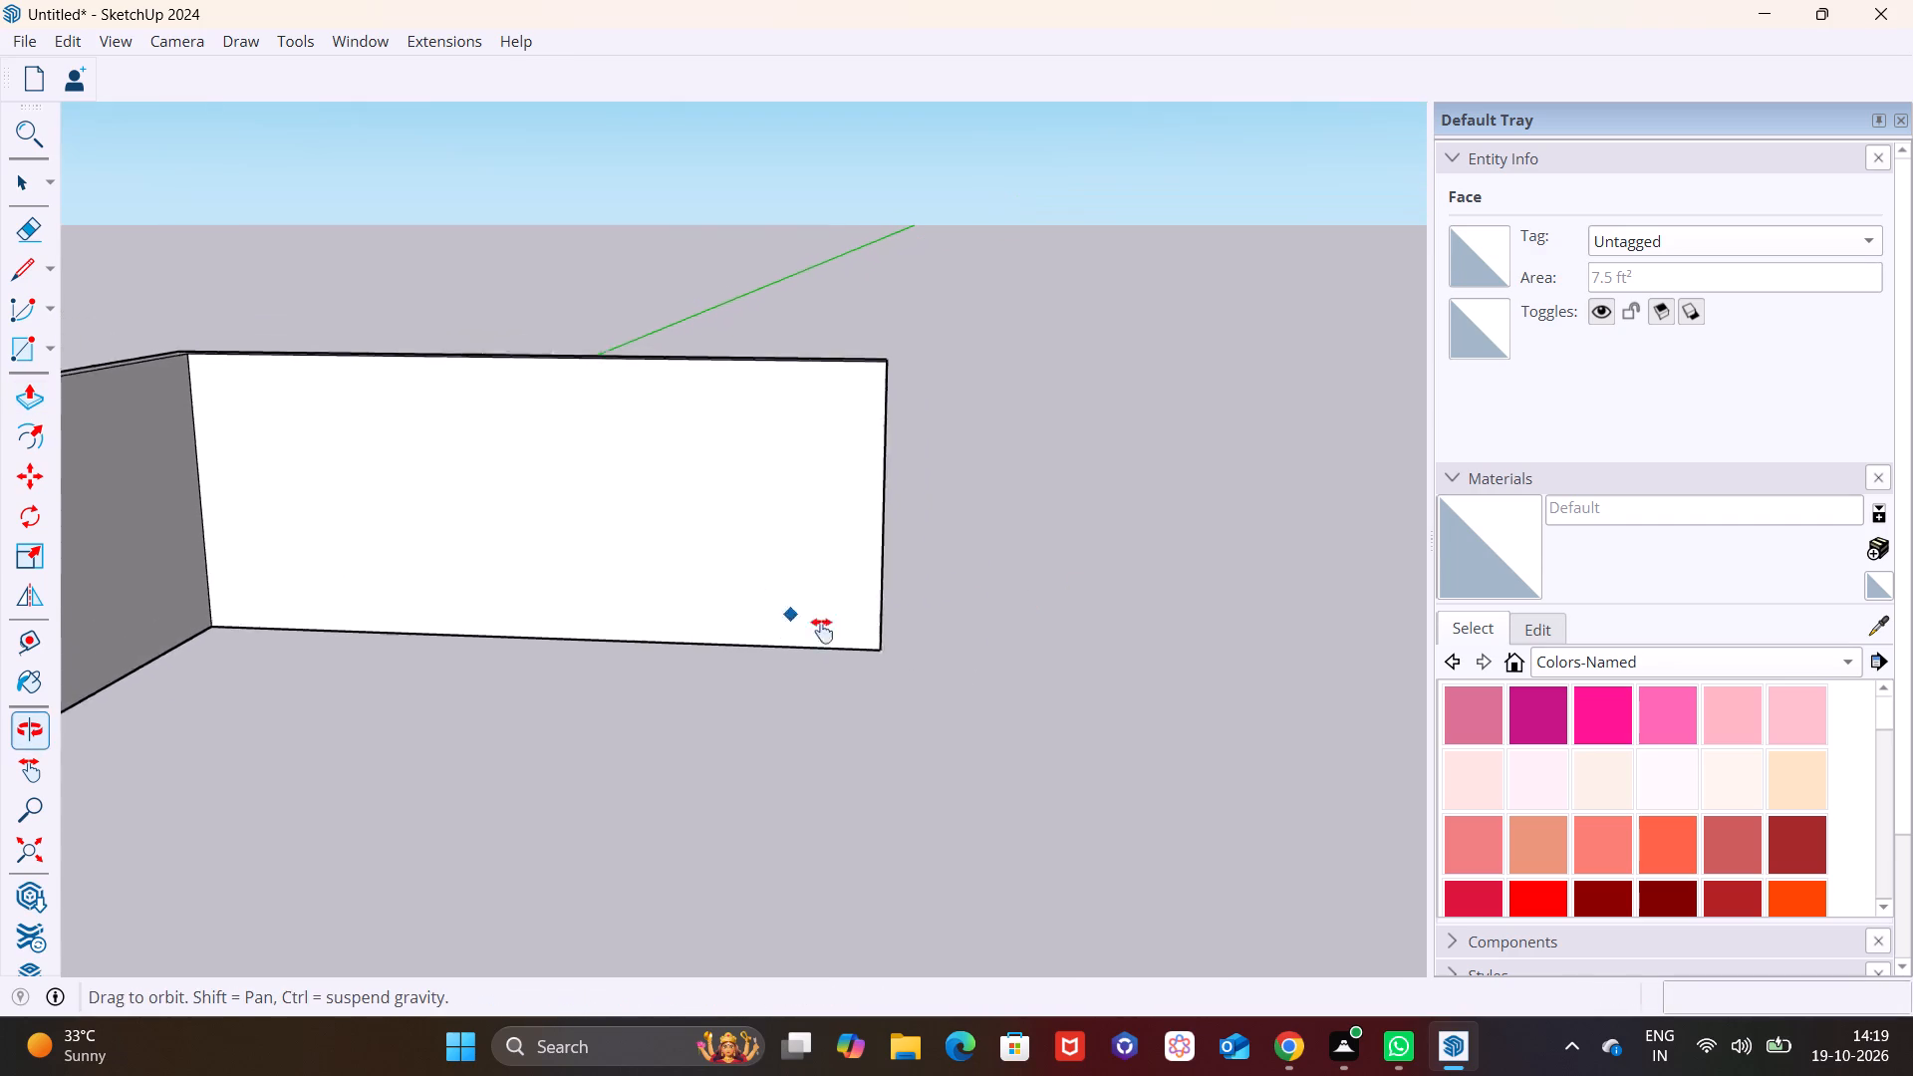
pyautogui.keyDown('shift'); pyautogui.moveTo(822, 631); pyautogui.dragTo(969, 658, button='middle'); pyautogui.keyUp('shift')
pyautogui.moveTo(870, 634); pyautogui.dragTo(802, 895, button='middle')
pyautogui.scroll(-2, 822, 739)
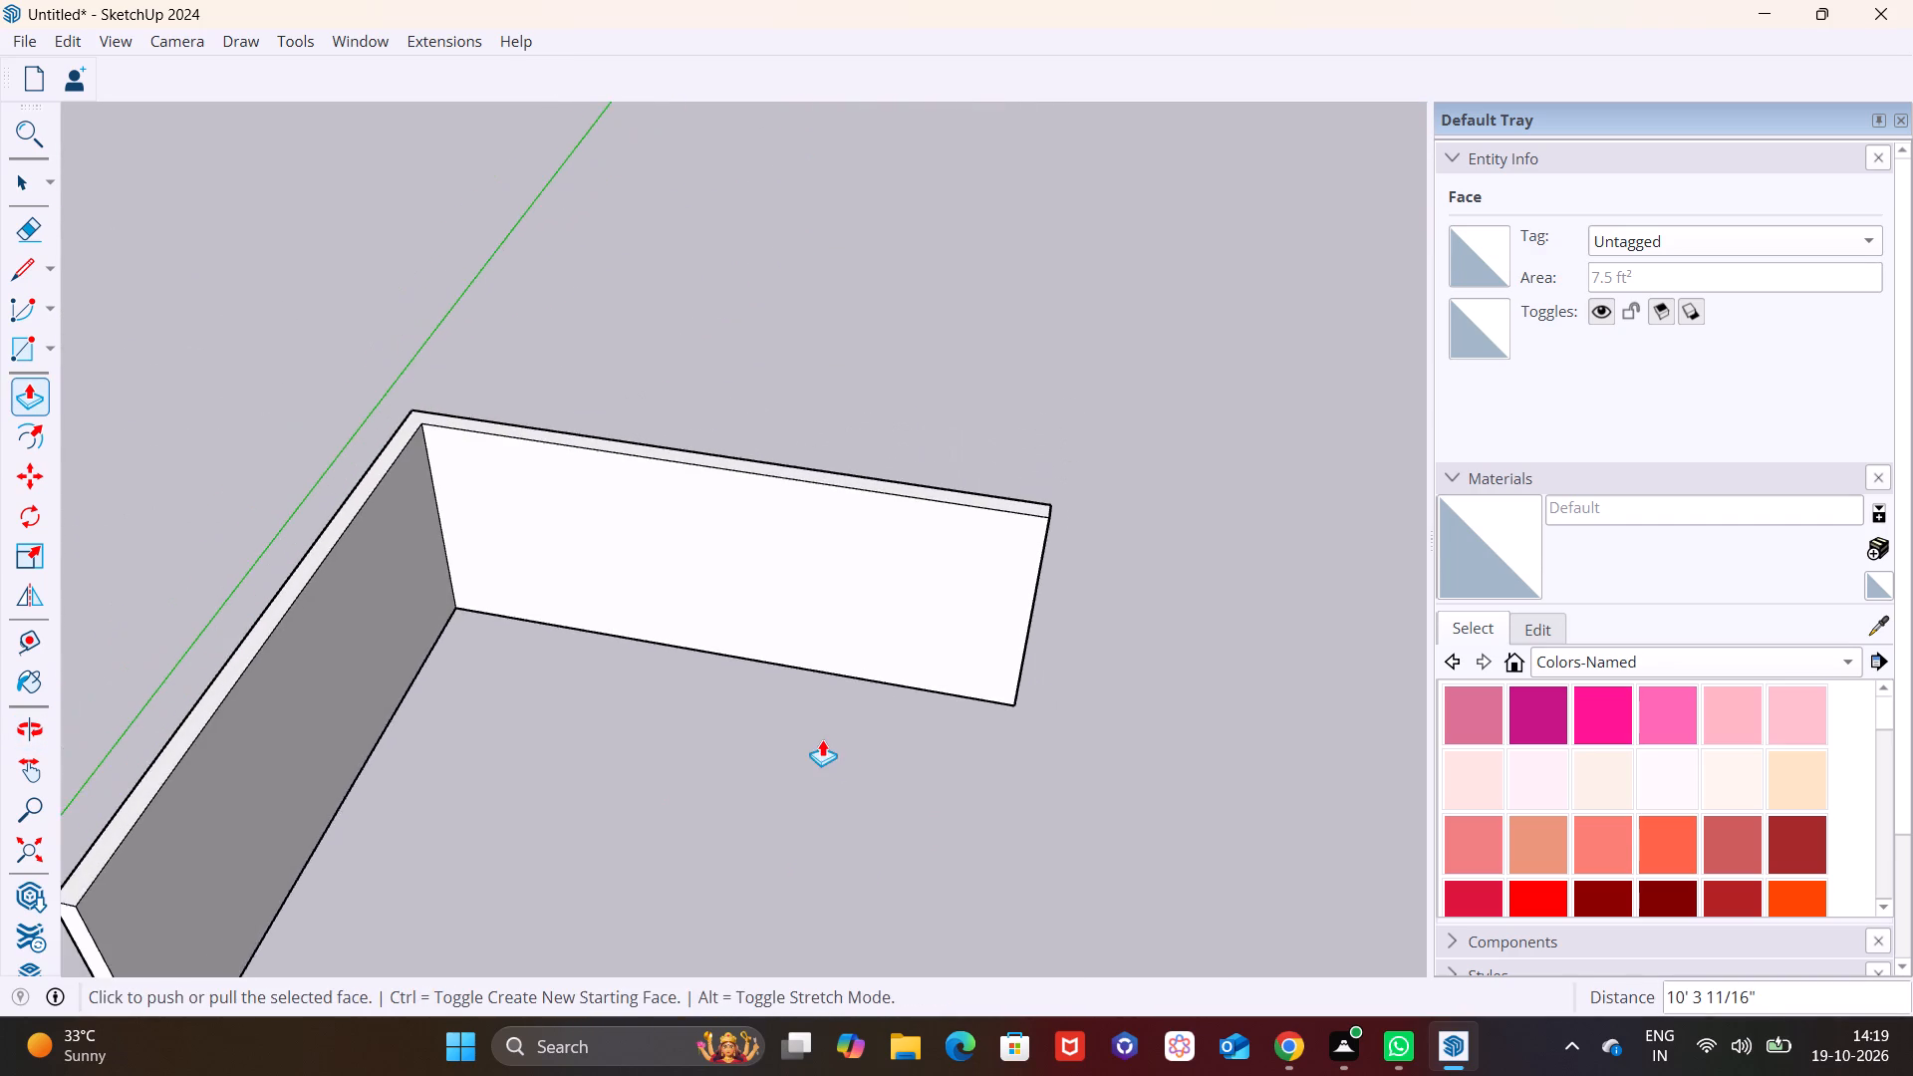
pyautogui.keyDown('shift'); pyautogui.moveTo(854, 740); pyautogui.dragTo(902, 590, button='middle'); pyautogui.keyUp('shift')
pyautogui.moveTo(886, 631); pyautogui.dragTo(896, 660, button='middle')
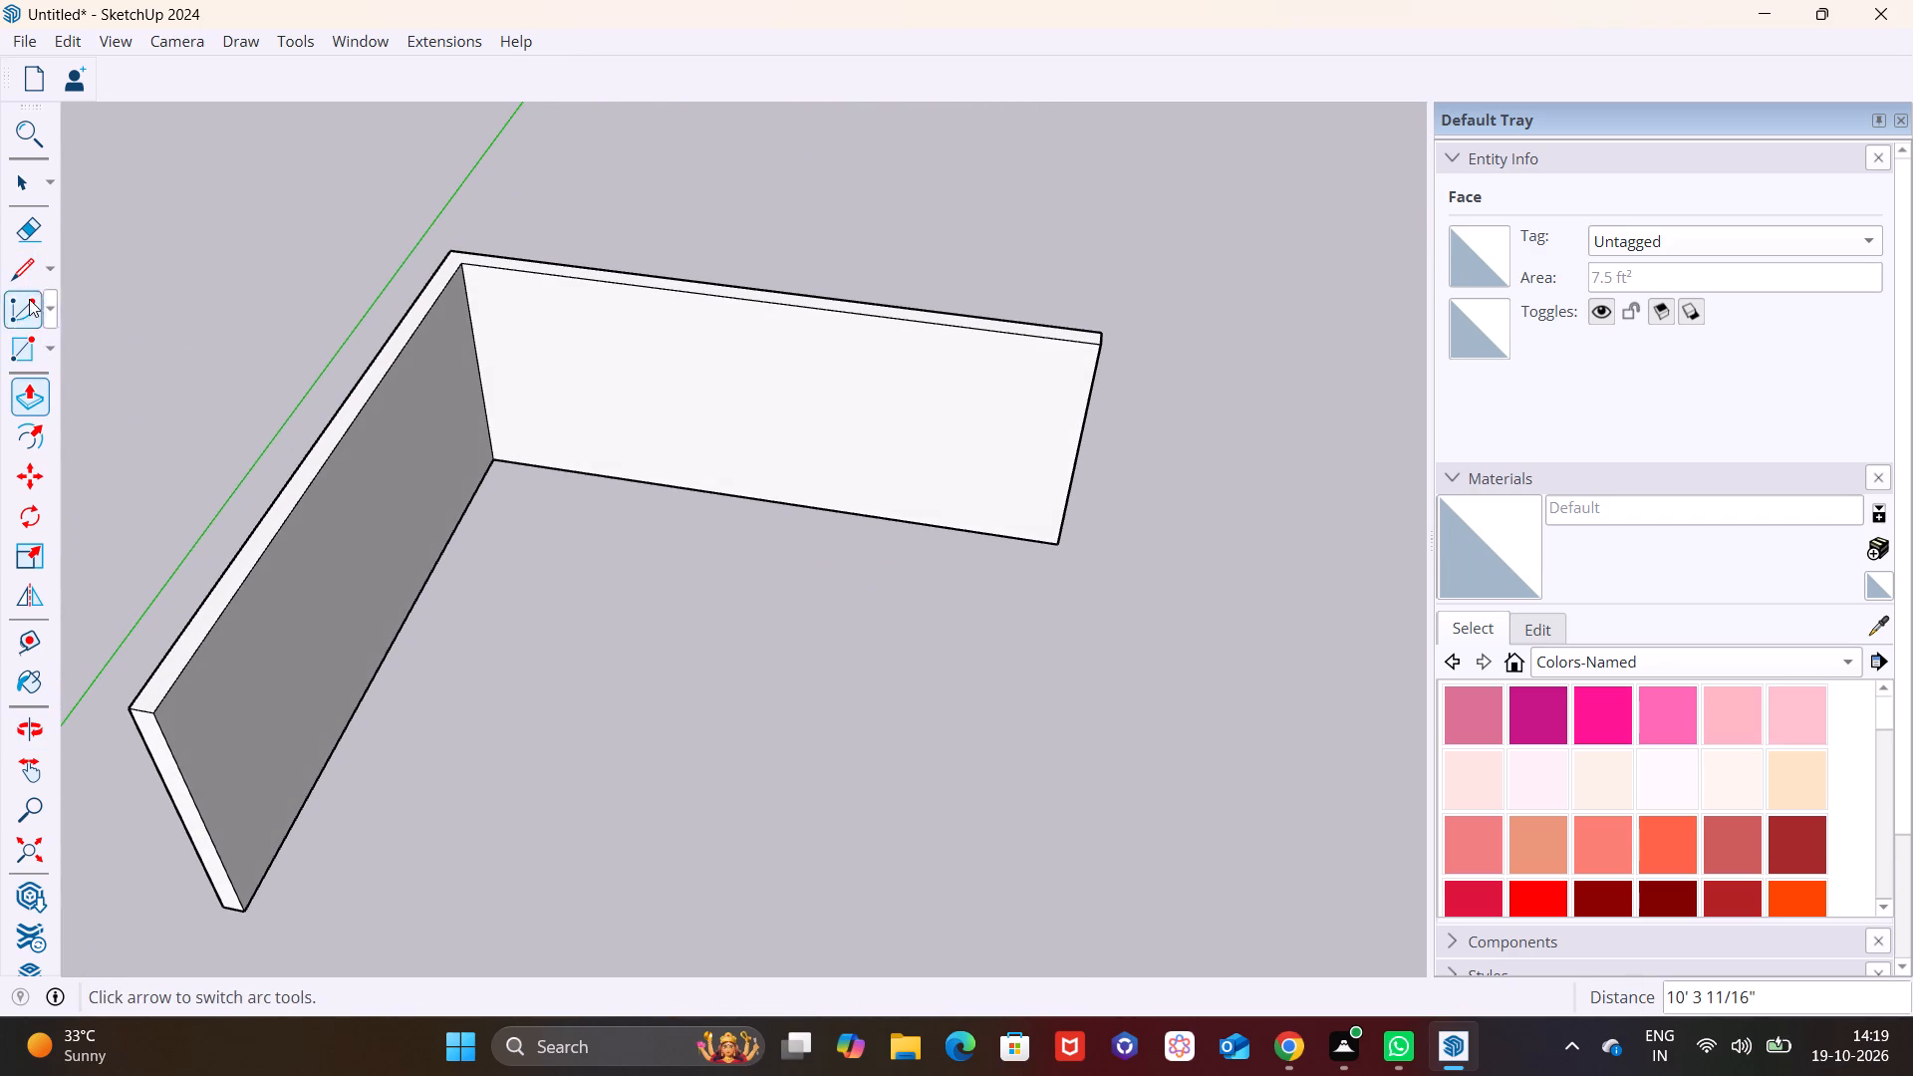
pyautogui.click(51, 356)
pyautogui.click(67, 377)
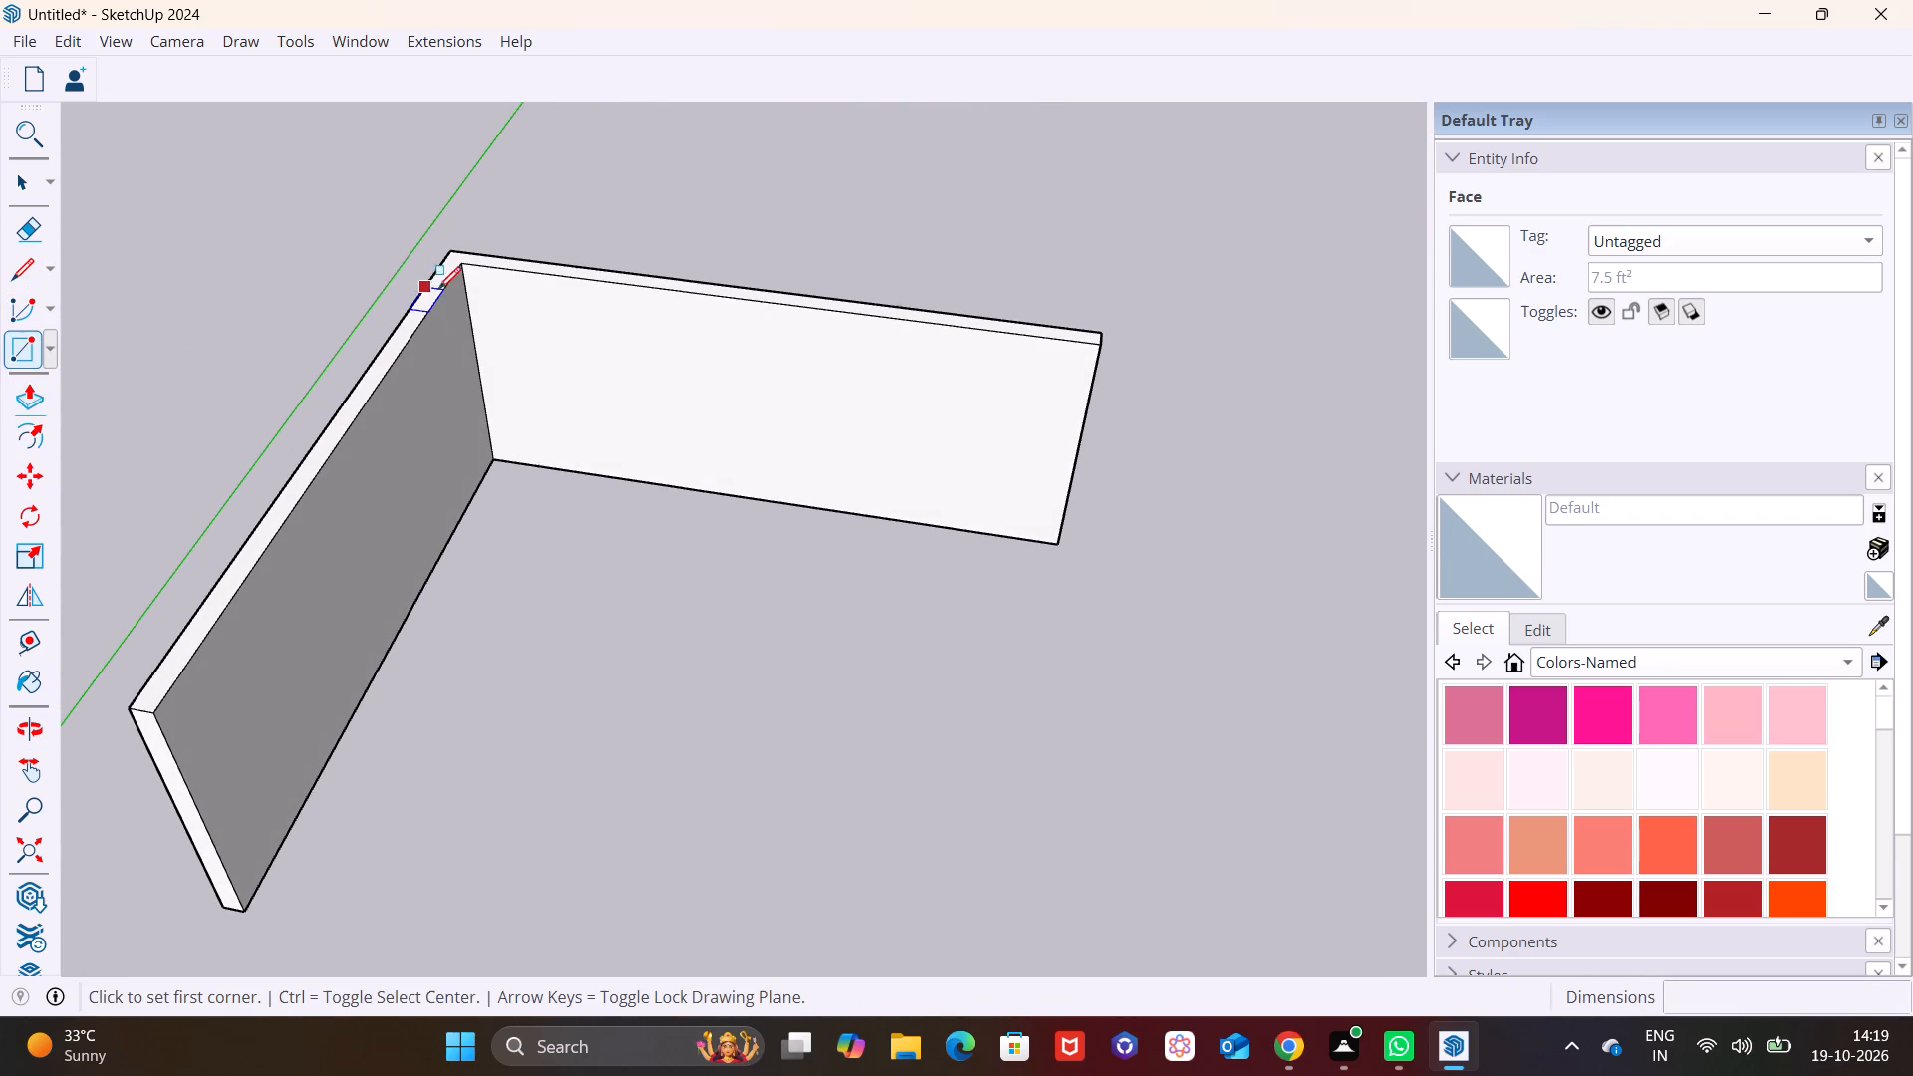
pyautogui.click(455, 252)
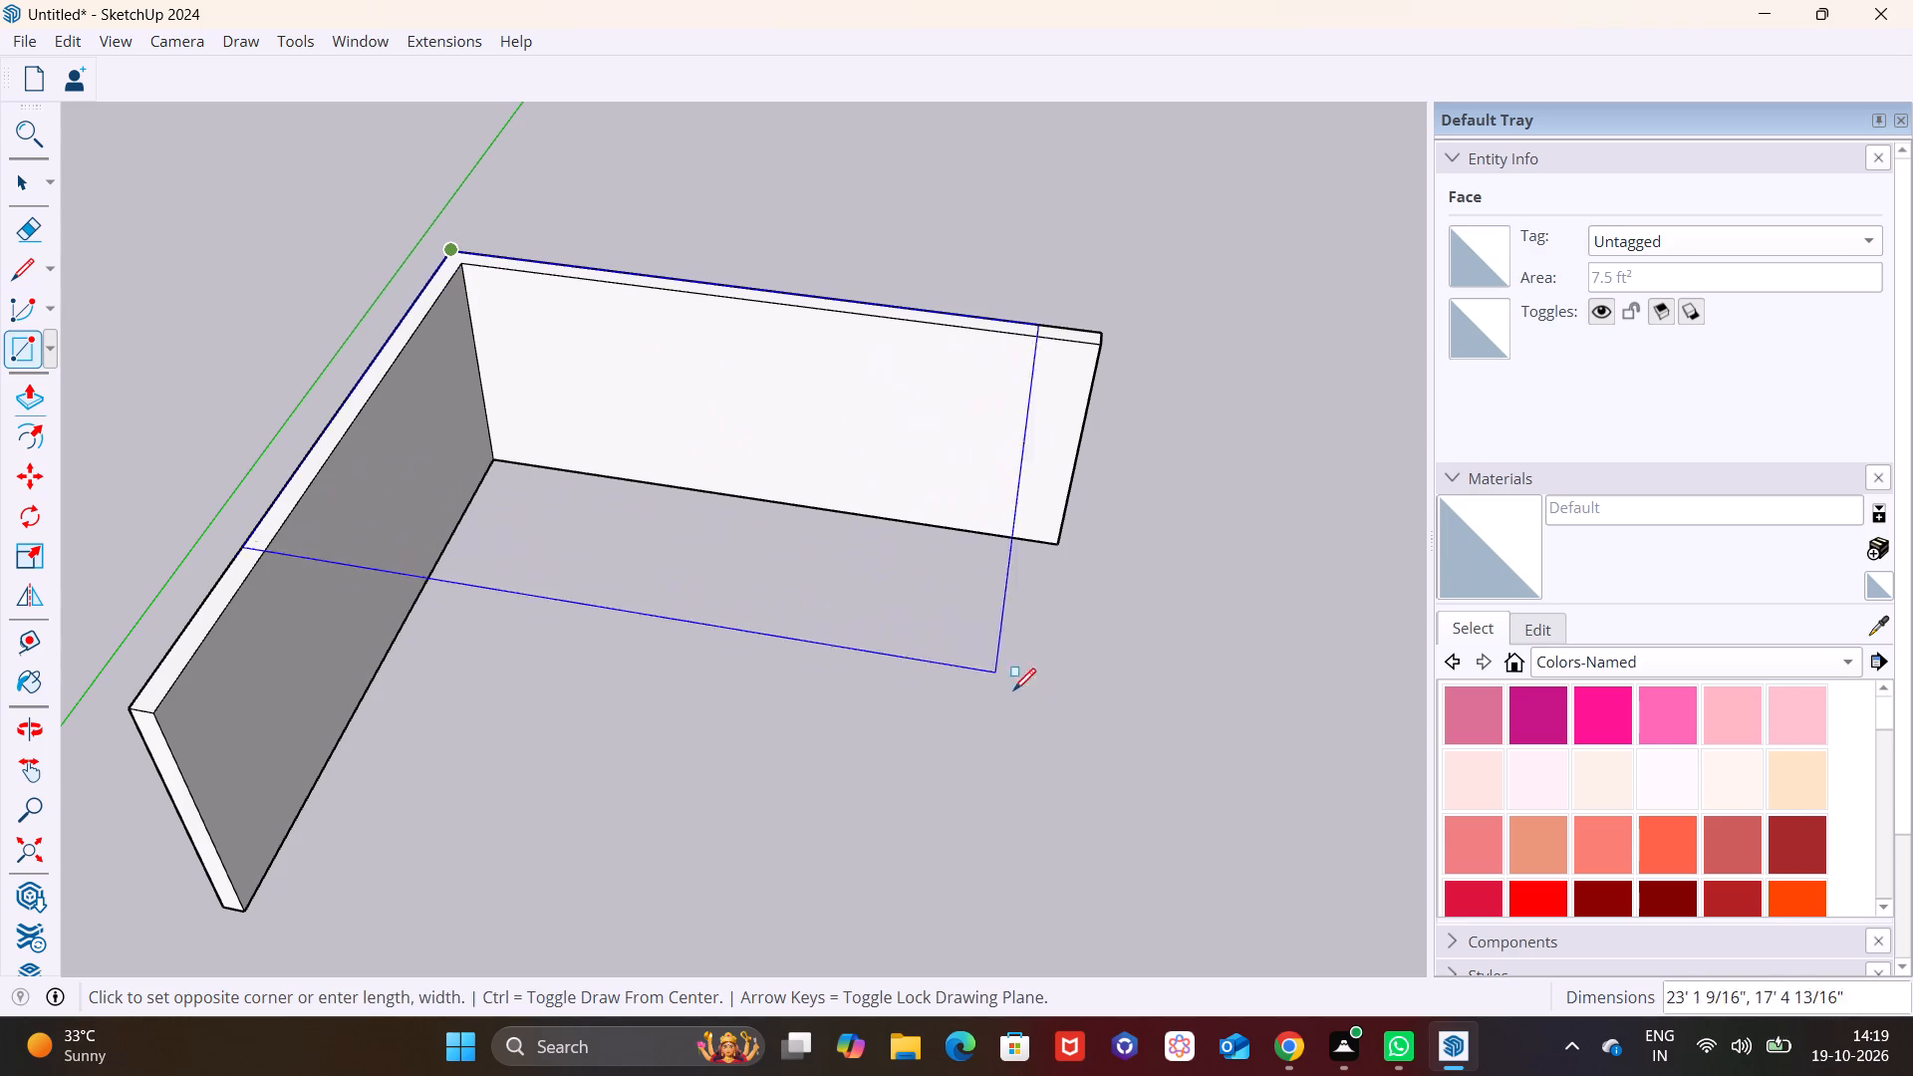
pyautogui.click(1067, 895)
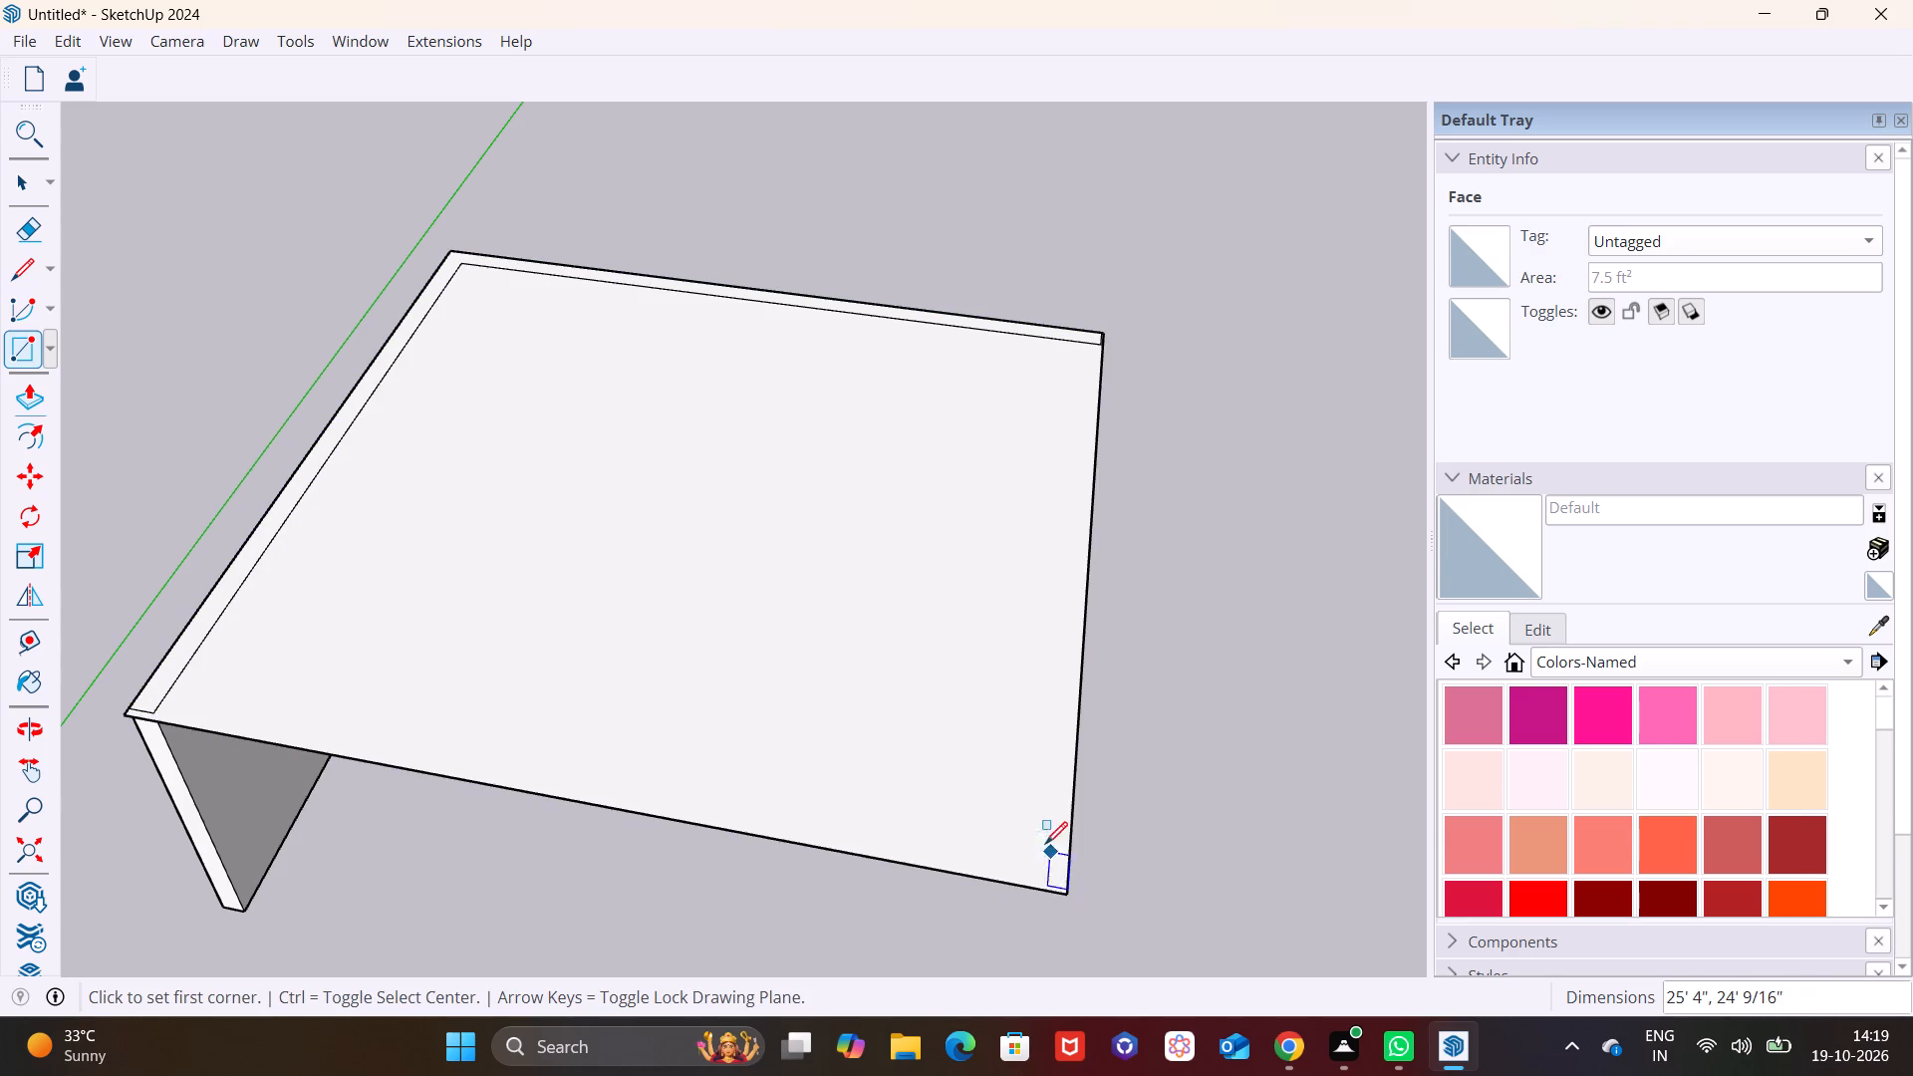
# Examine the underside of the roof face and the inner side of the wall along the red axis.
pyautogui.moveTo(957, 779); pyautogui.dragTo(1035, 460, button='middle')
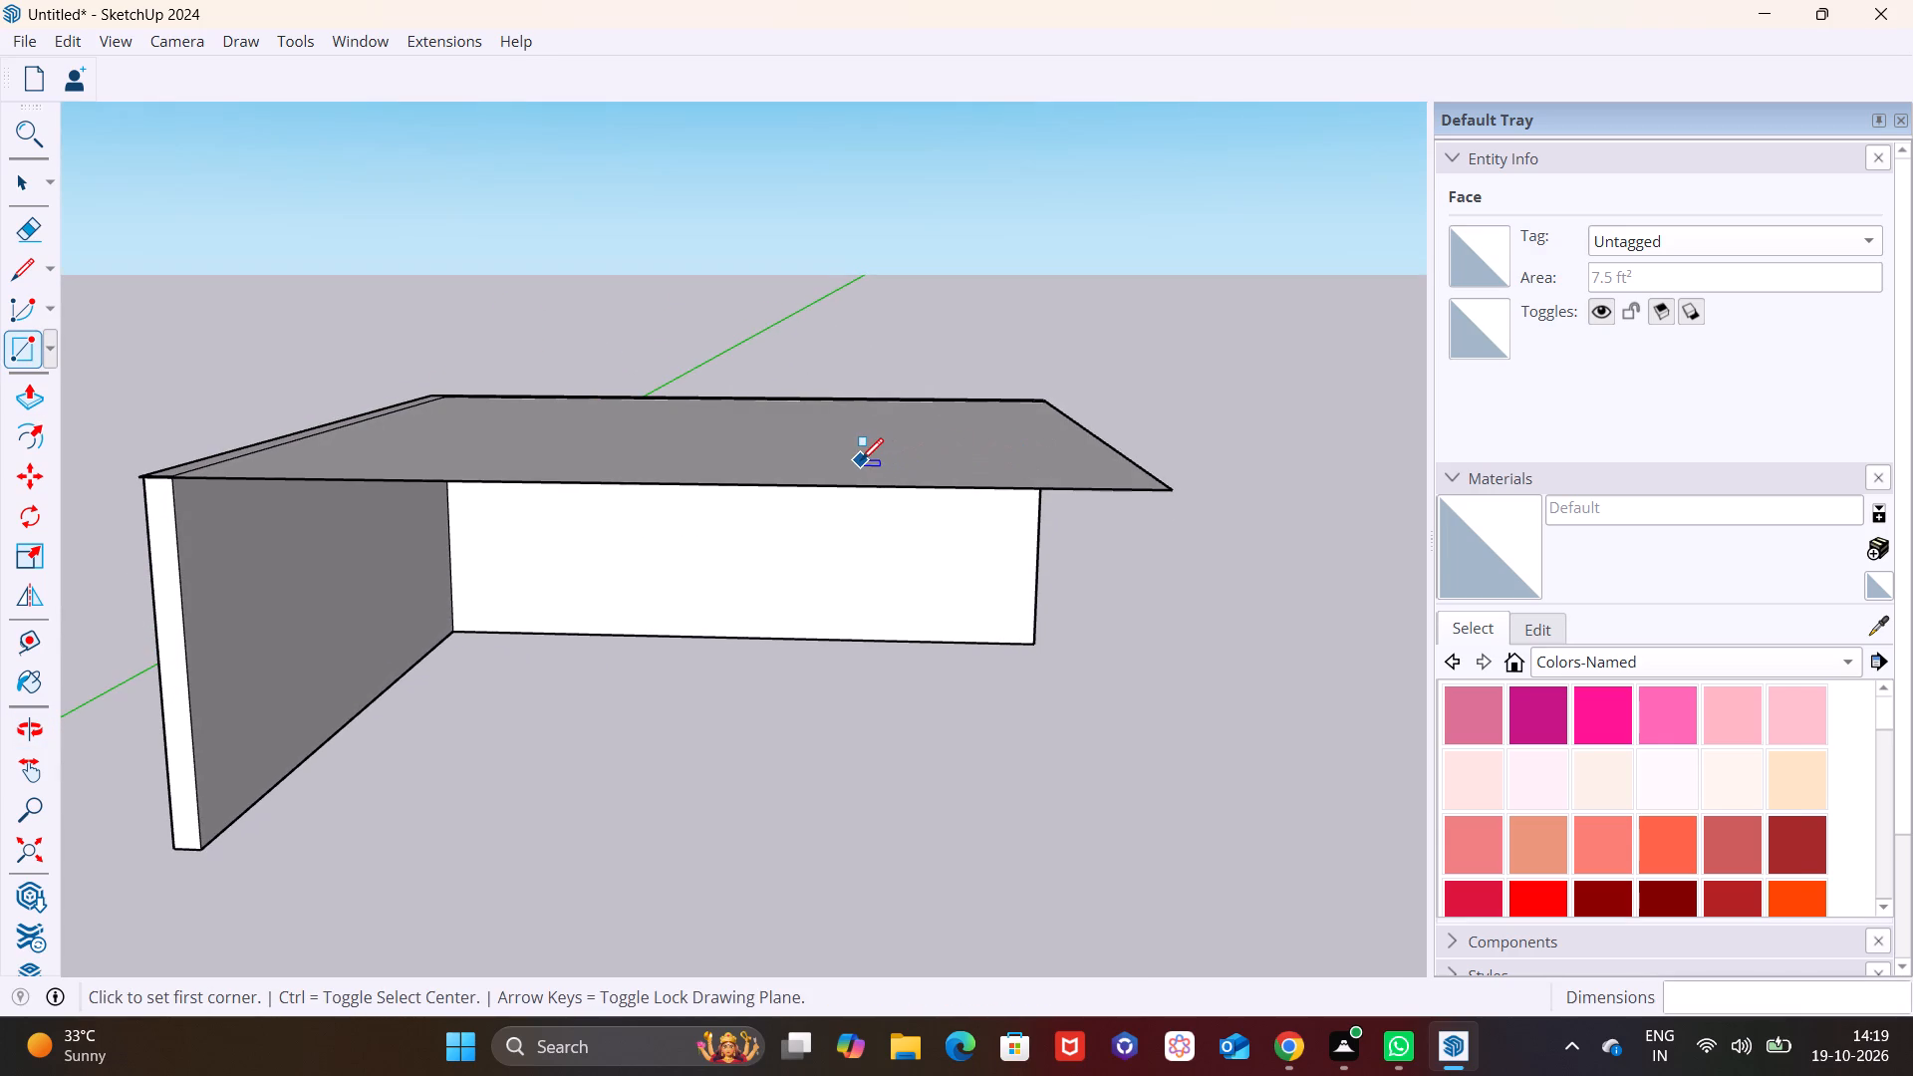
pyautogui.moveTo(860, 460); pyautogui.dragTo(905, 279, button='middle')
pyautogui.moveTo(866, 345); pyautogui.dragTo(847, 412, button='middle')
pyautogui.scroll(2, 750, 412)
pyautogui.scroll(-1, 748, 409)
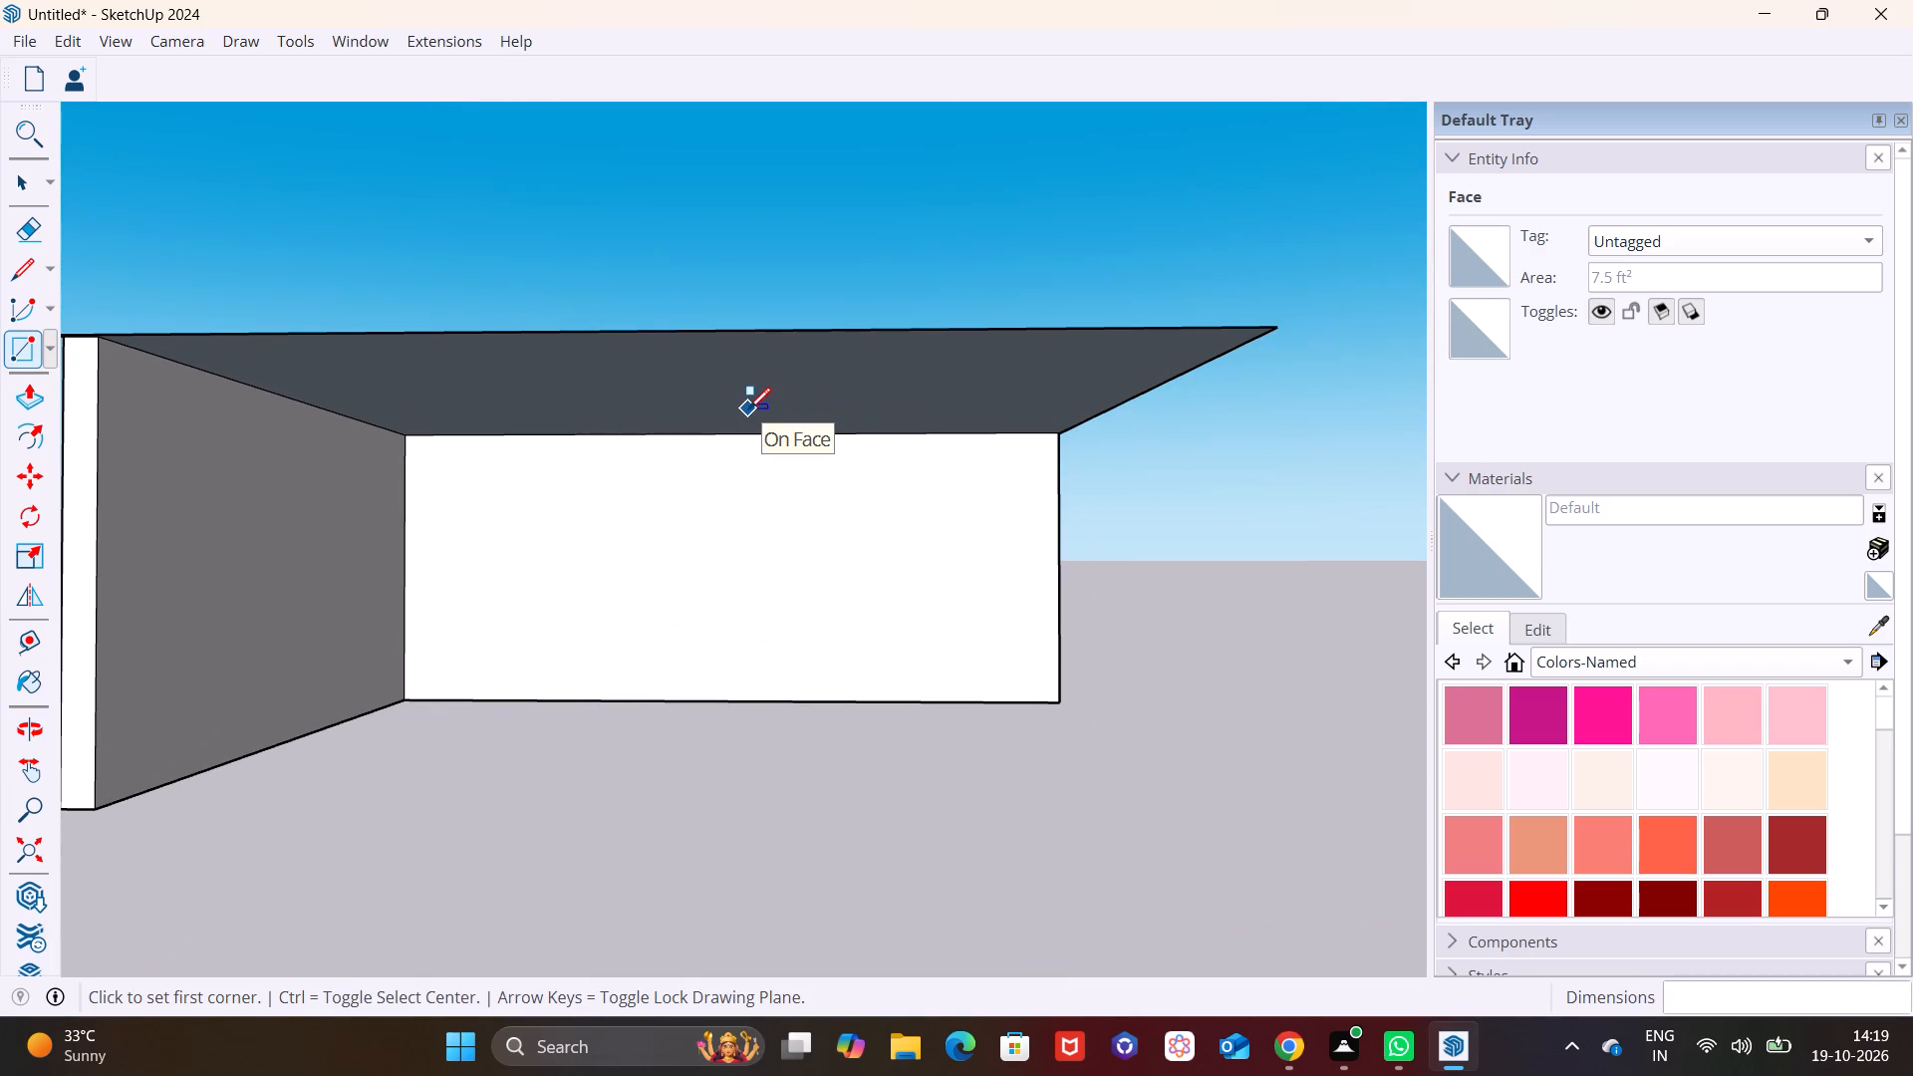
pyautogui.scroll(1, 748, 409)
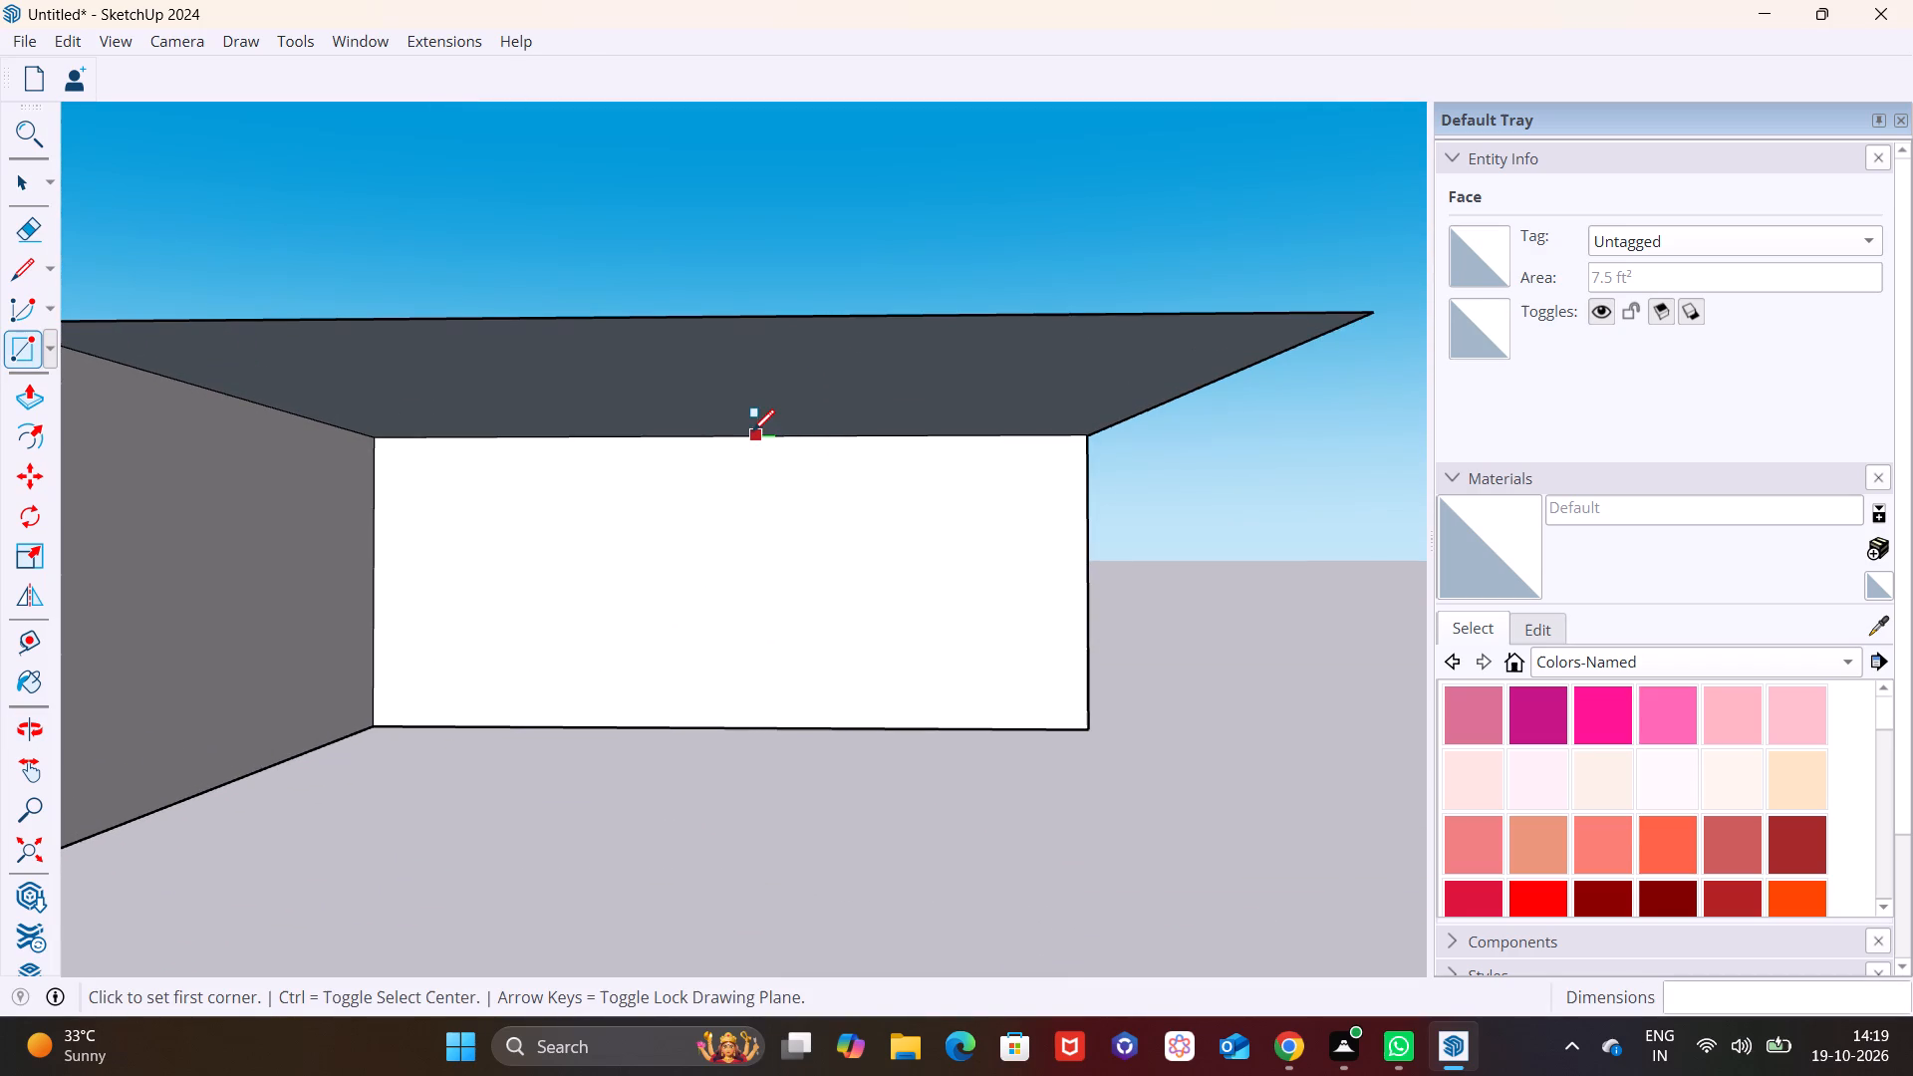
pyautogui.scroll(4, 533, 459)
pyautogui.moveTo(618, 541); pyautogui.dragTo(642, 541, button='middle')
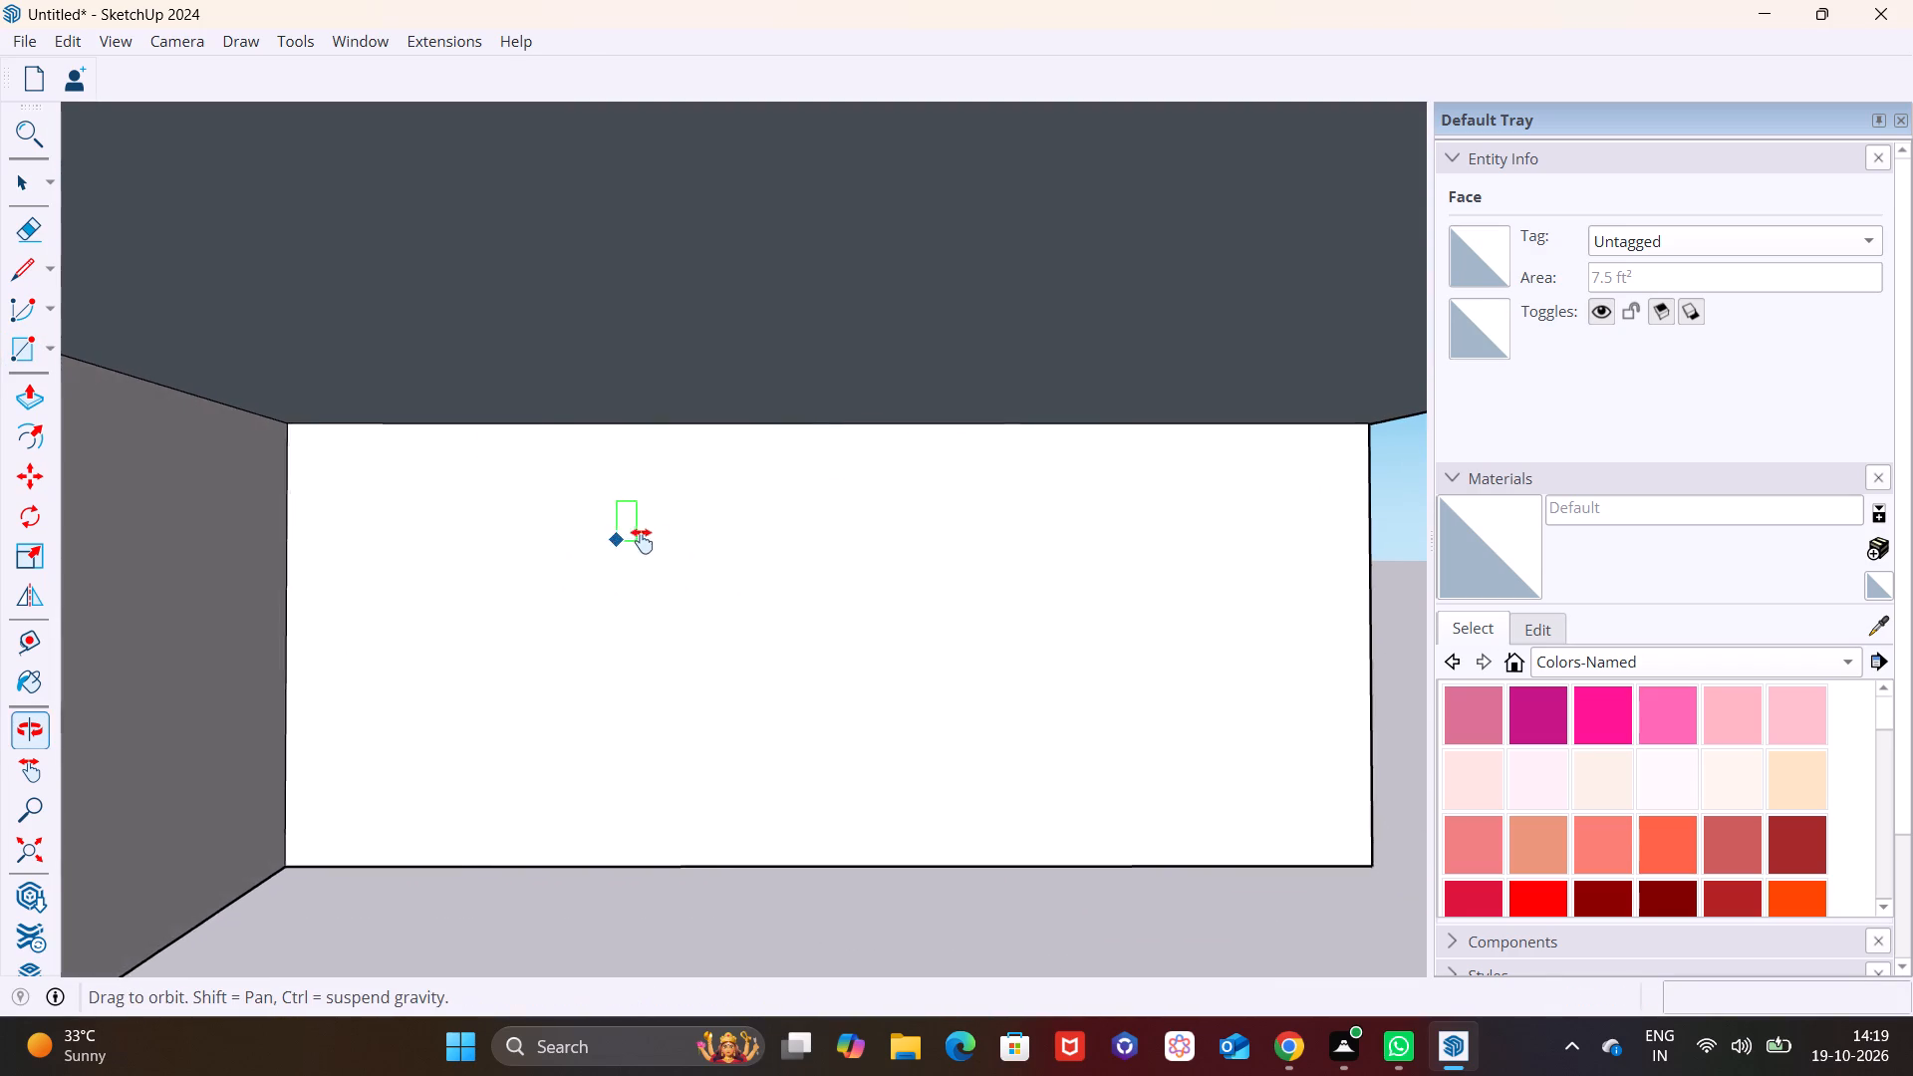
# Undo the roof rectangle drawn over the two walls.
pyautogui.moveTo(642, 541); pyautogui.dragTo(674, 540, button='middle')
pyautogui.moveTo(675, 504); pyautogui.dragTo(637, 713, button='middle')
pyautogui.hotkey('ctrl', 'z')
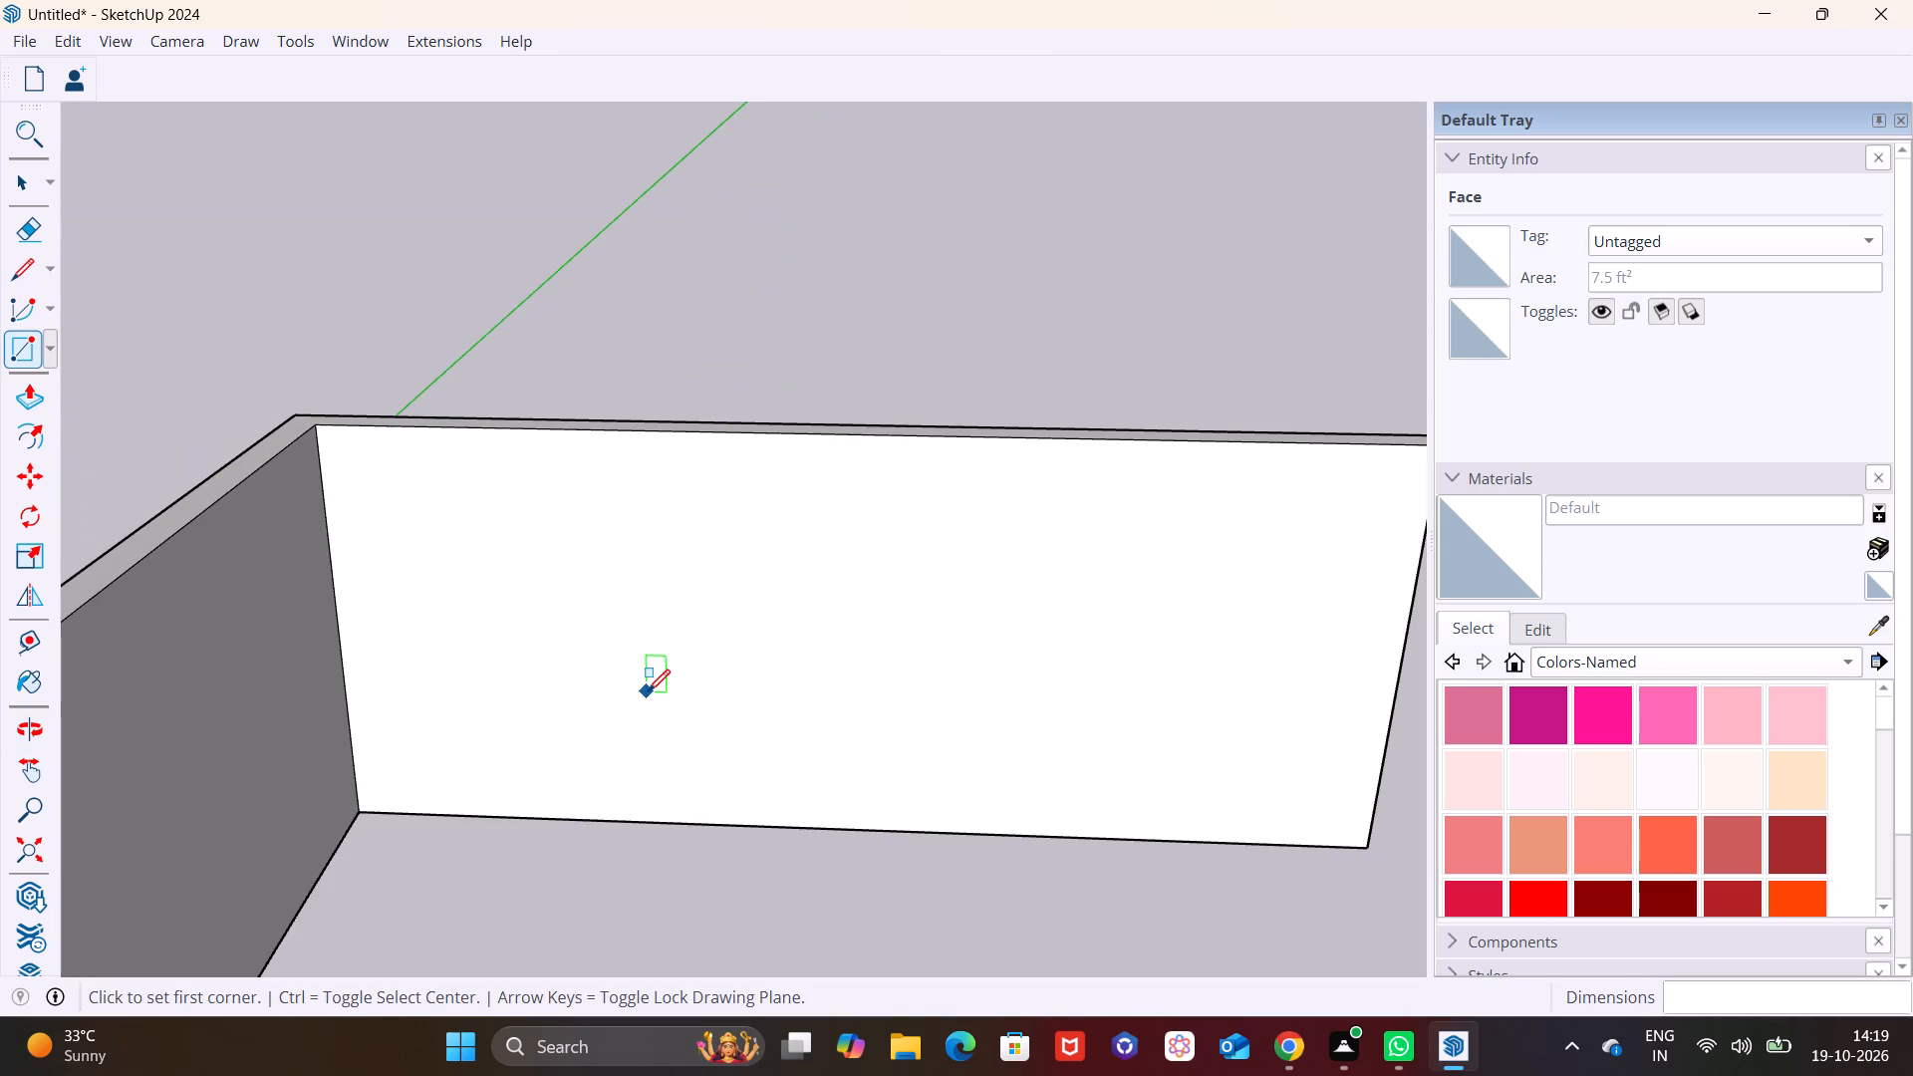
# Draw a three-line panel outline about 12' 9" wide and 6' 5" high from the bottom edge of the red-axis wall's inner face.
pyautogui.moveTo(632, 676); pyautogui.dragTo(654, 602, button='middle')
pyautogui.scroll(1, 620, 662)
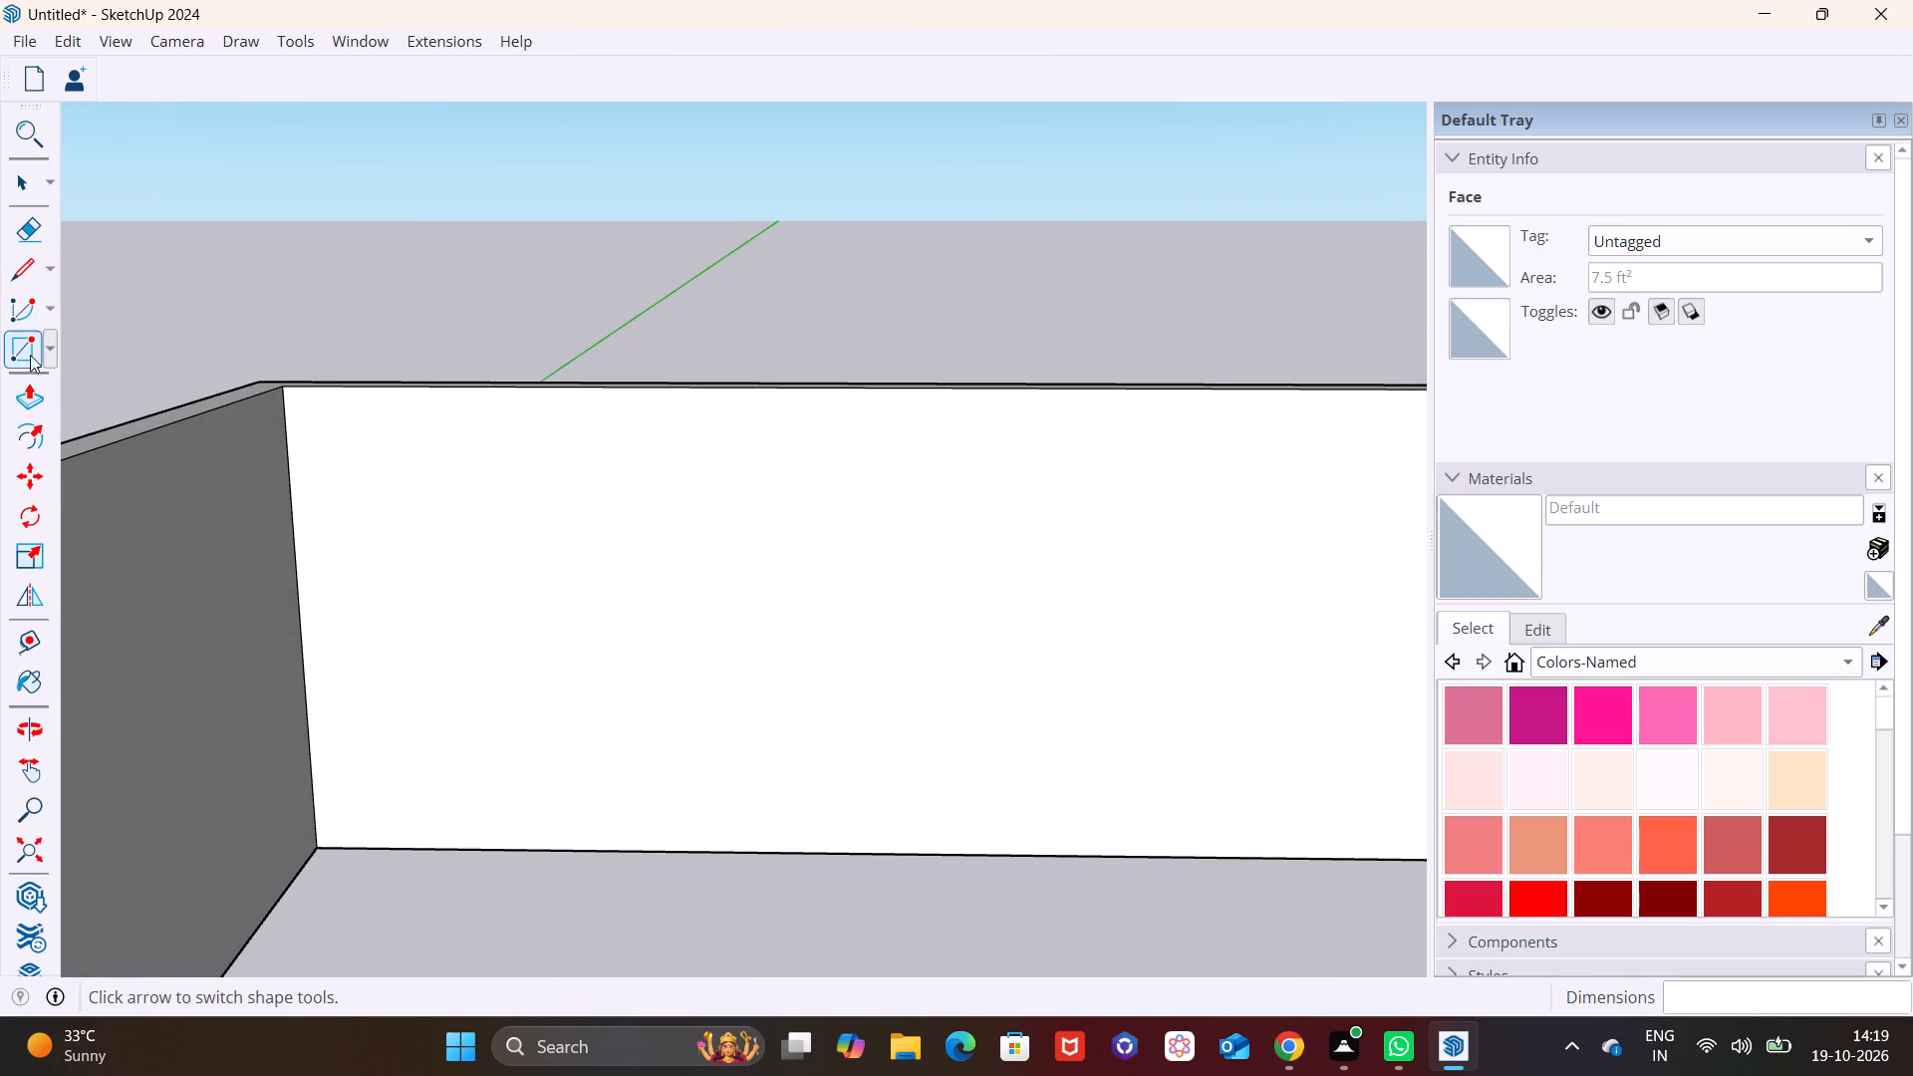
pyautogui.click(33, 275)
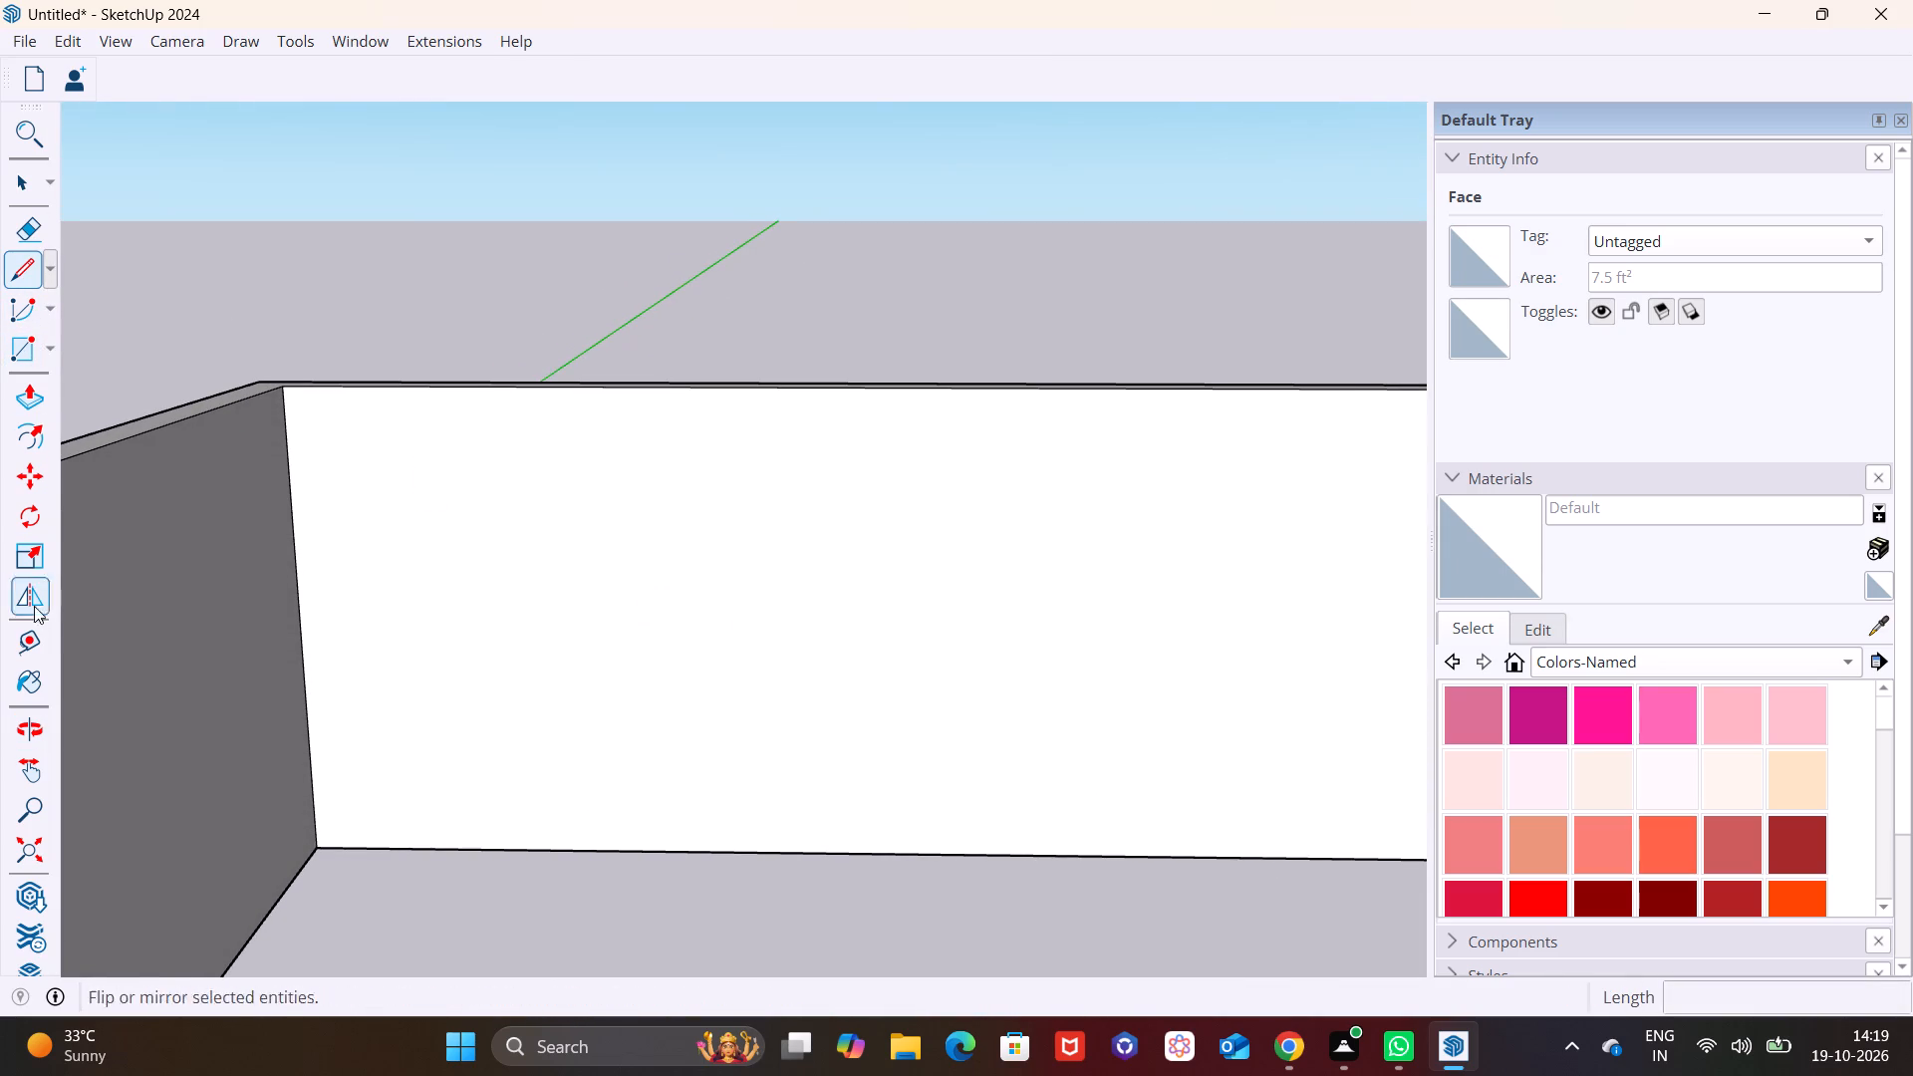
pyautogui.click(28, 276)
pyautogui.moveTo(451, 599); pyautogui.dragTo(533, 605, button='middle')
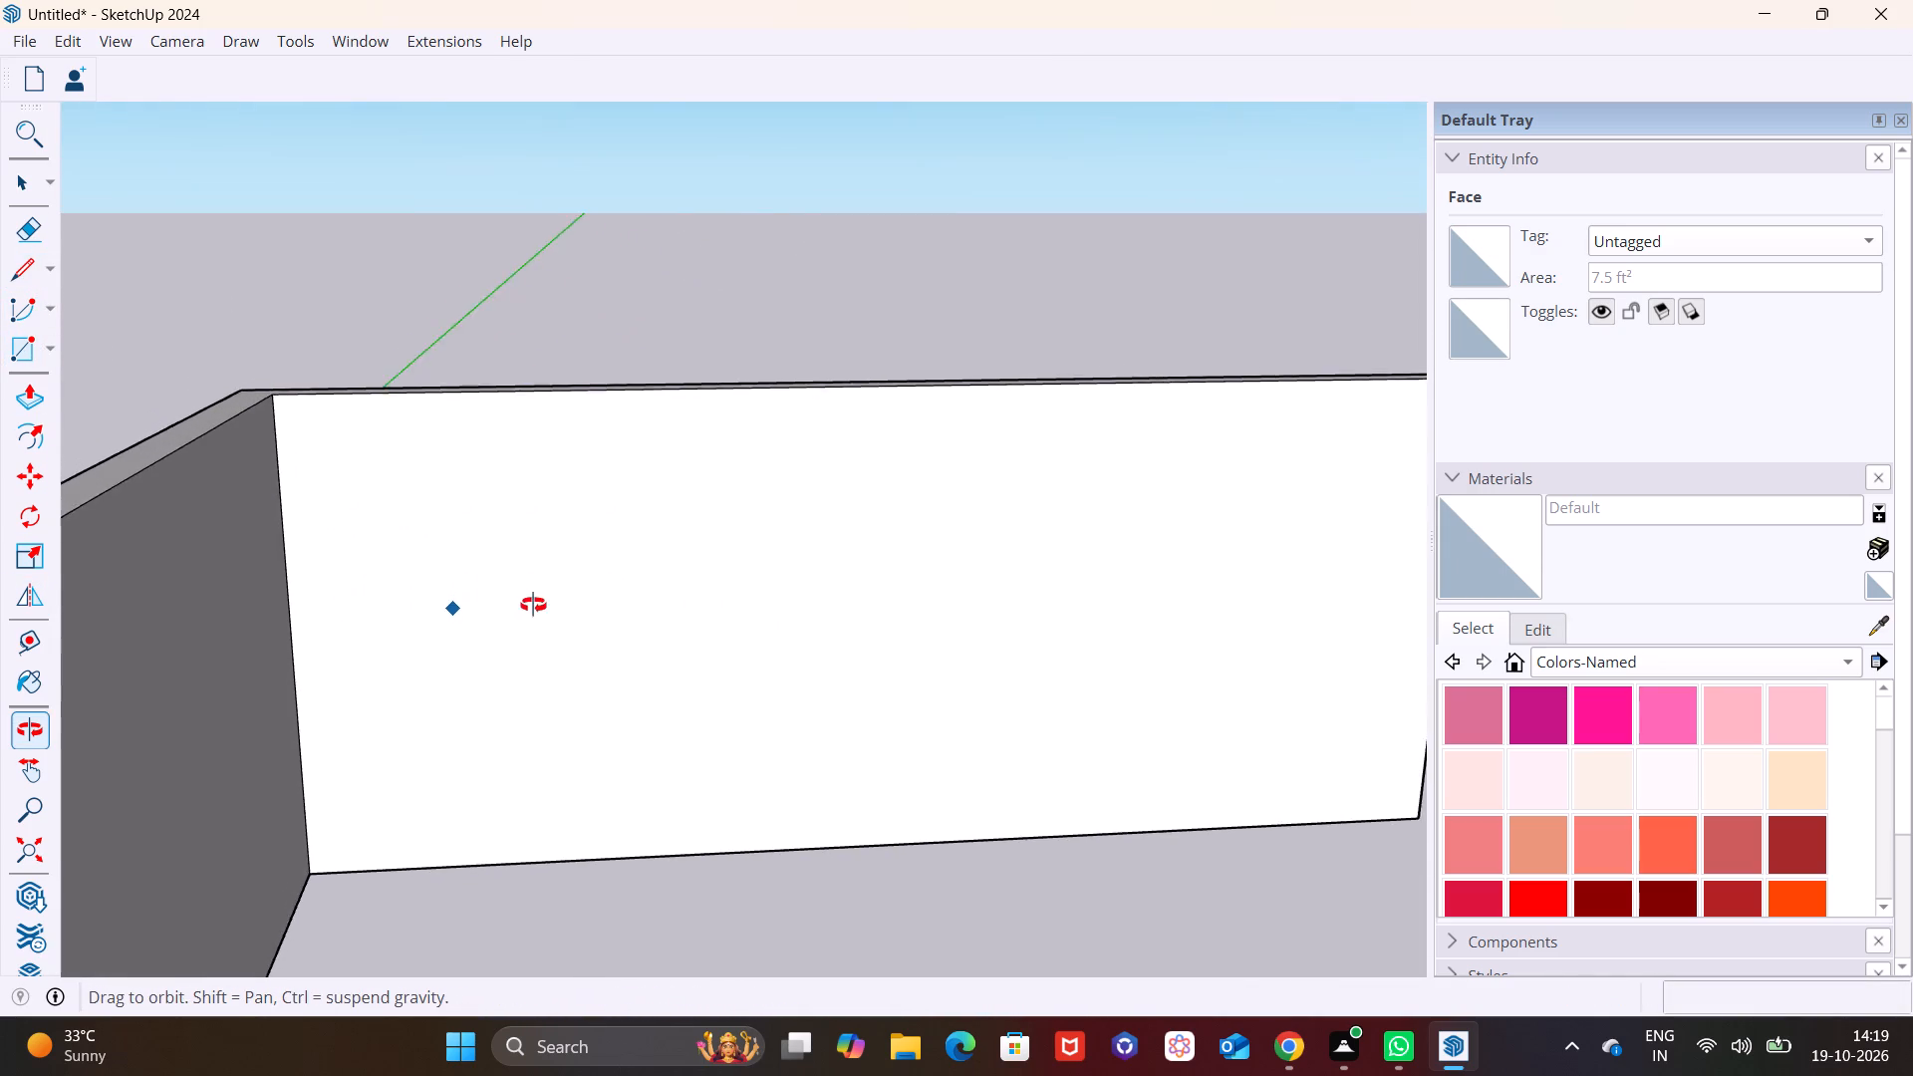
pyautogui.moveTo(533, 605); pyautogui.dragTo(479, 597, button='middle')
pyautogui.scroll(-1, 540, 587)
pyautogui.keyDown('shift'); pyautogui.moveTo(546, 585); pyautogui.dragTo(543, 582, button='middle'); pyautogui.keyUp('shift')
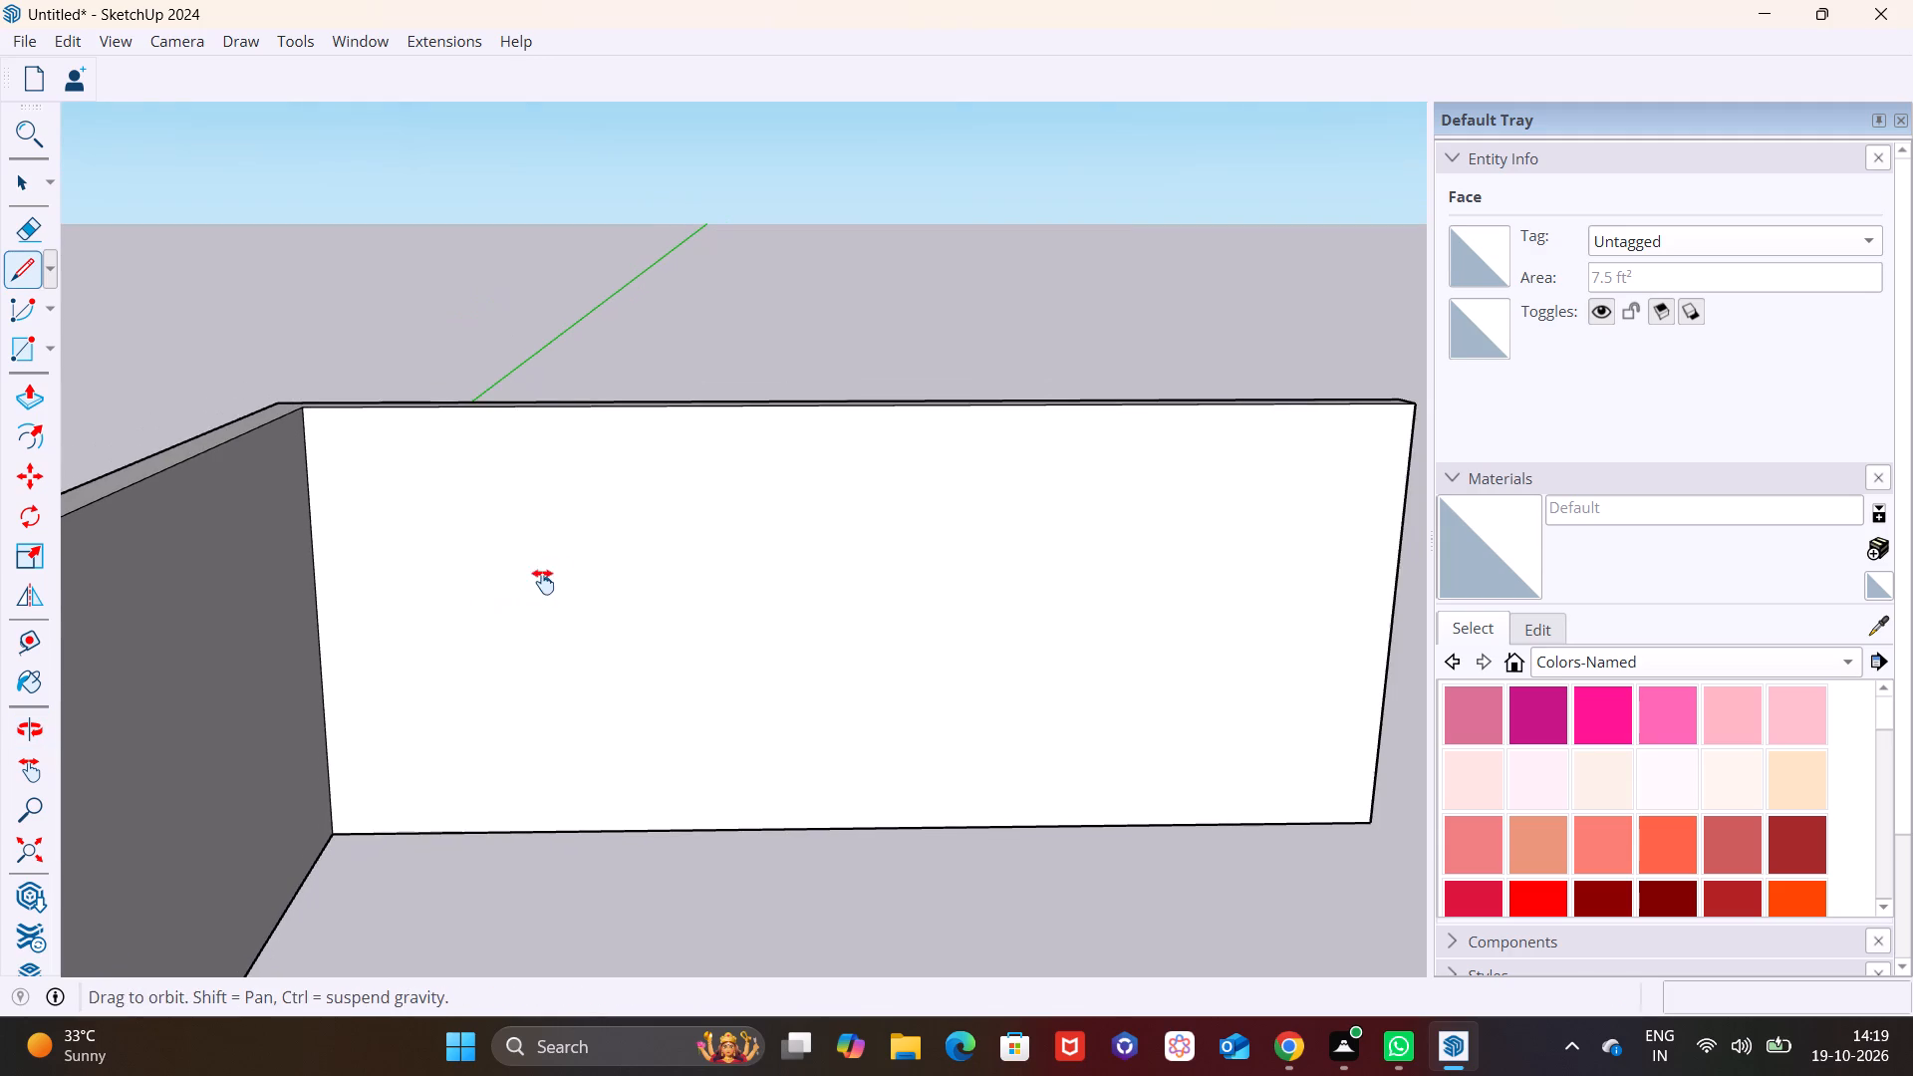
pyautogui.keyDown('shift'); pyautogui.moveTo(543, 582); pyautogui.dragTo(448, 559, button='middle'); pyautogui.keyUp('shift')
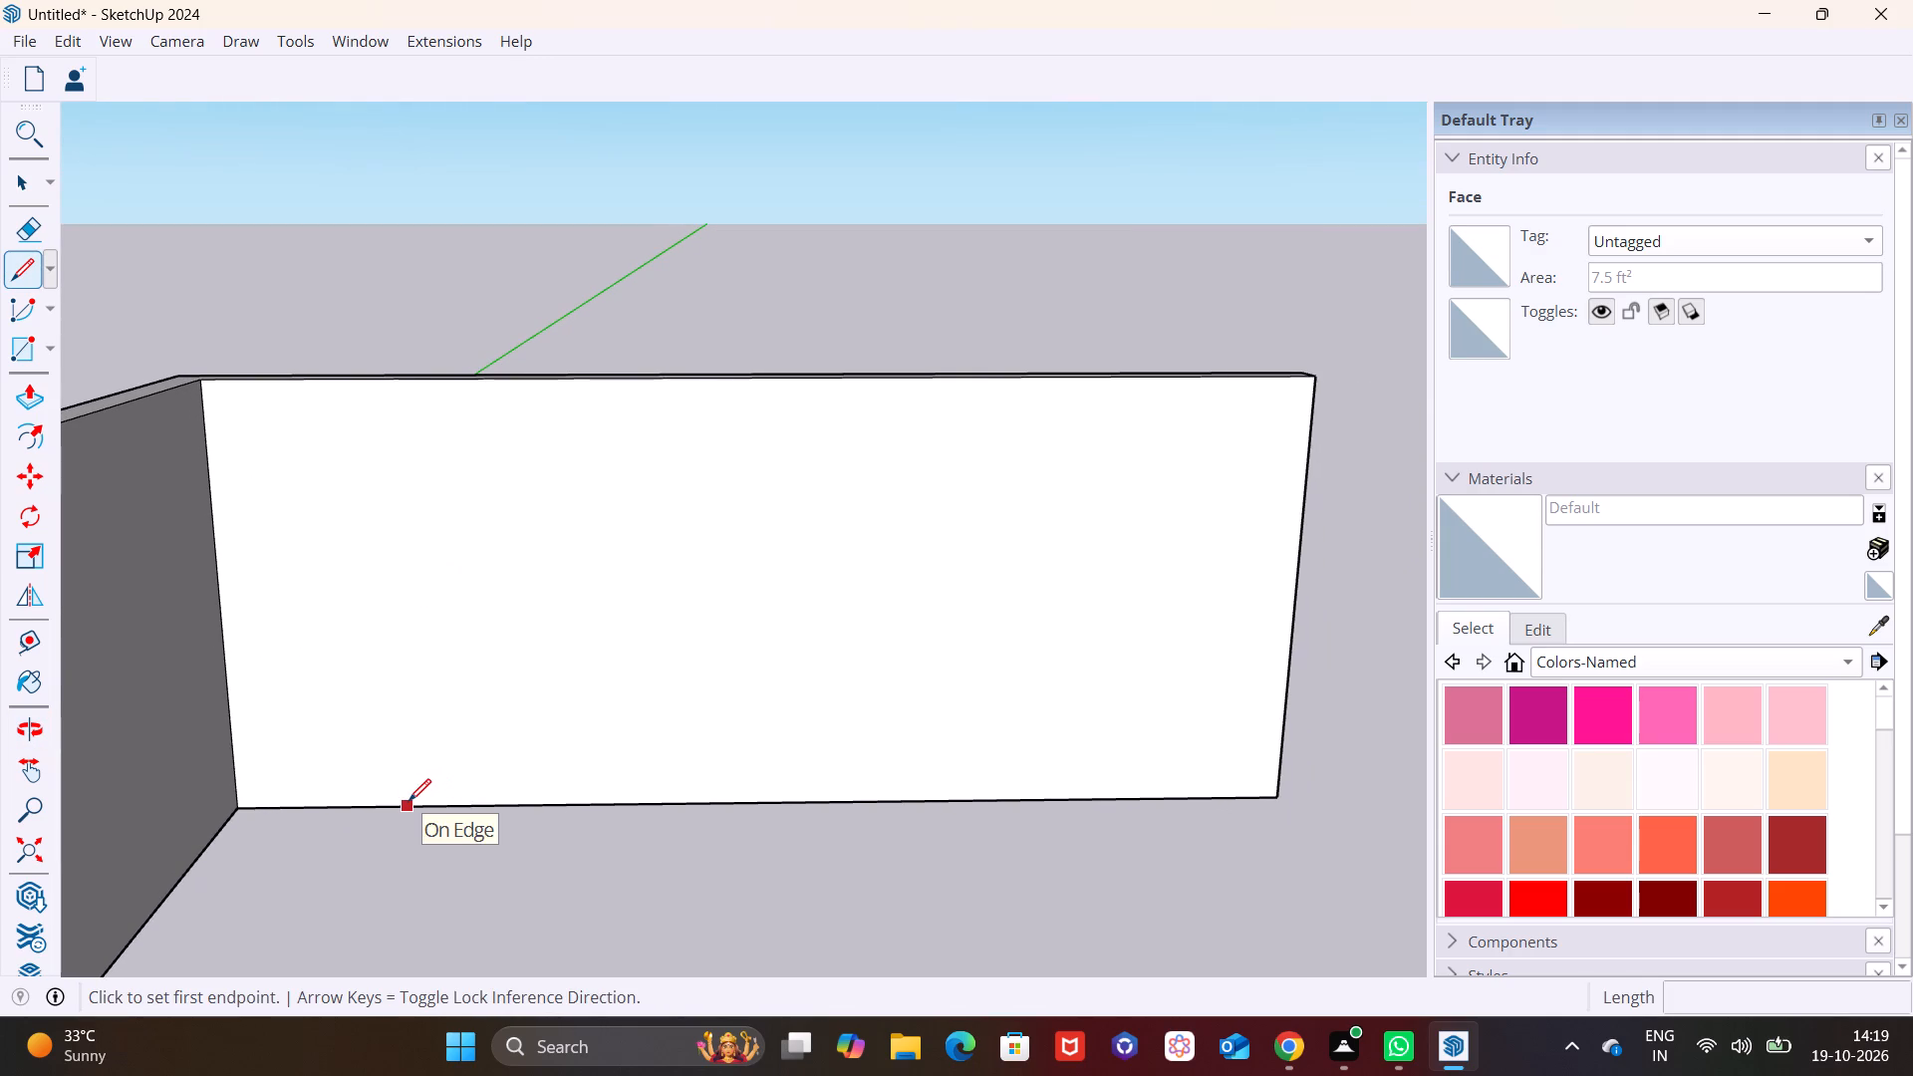
pyautogui.click(409, 801)
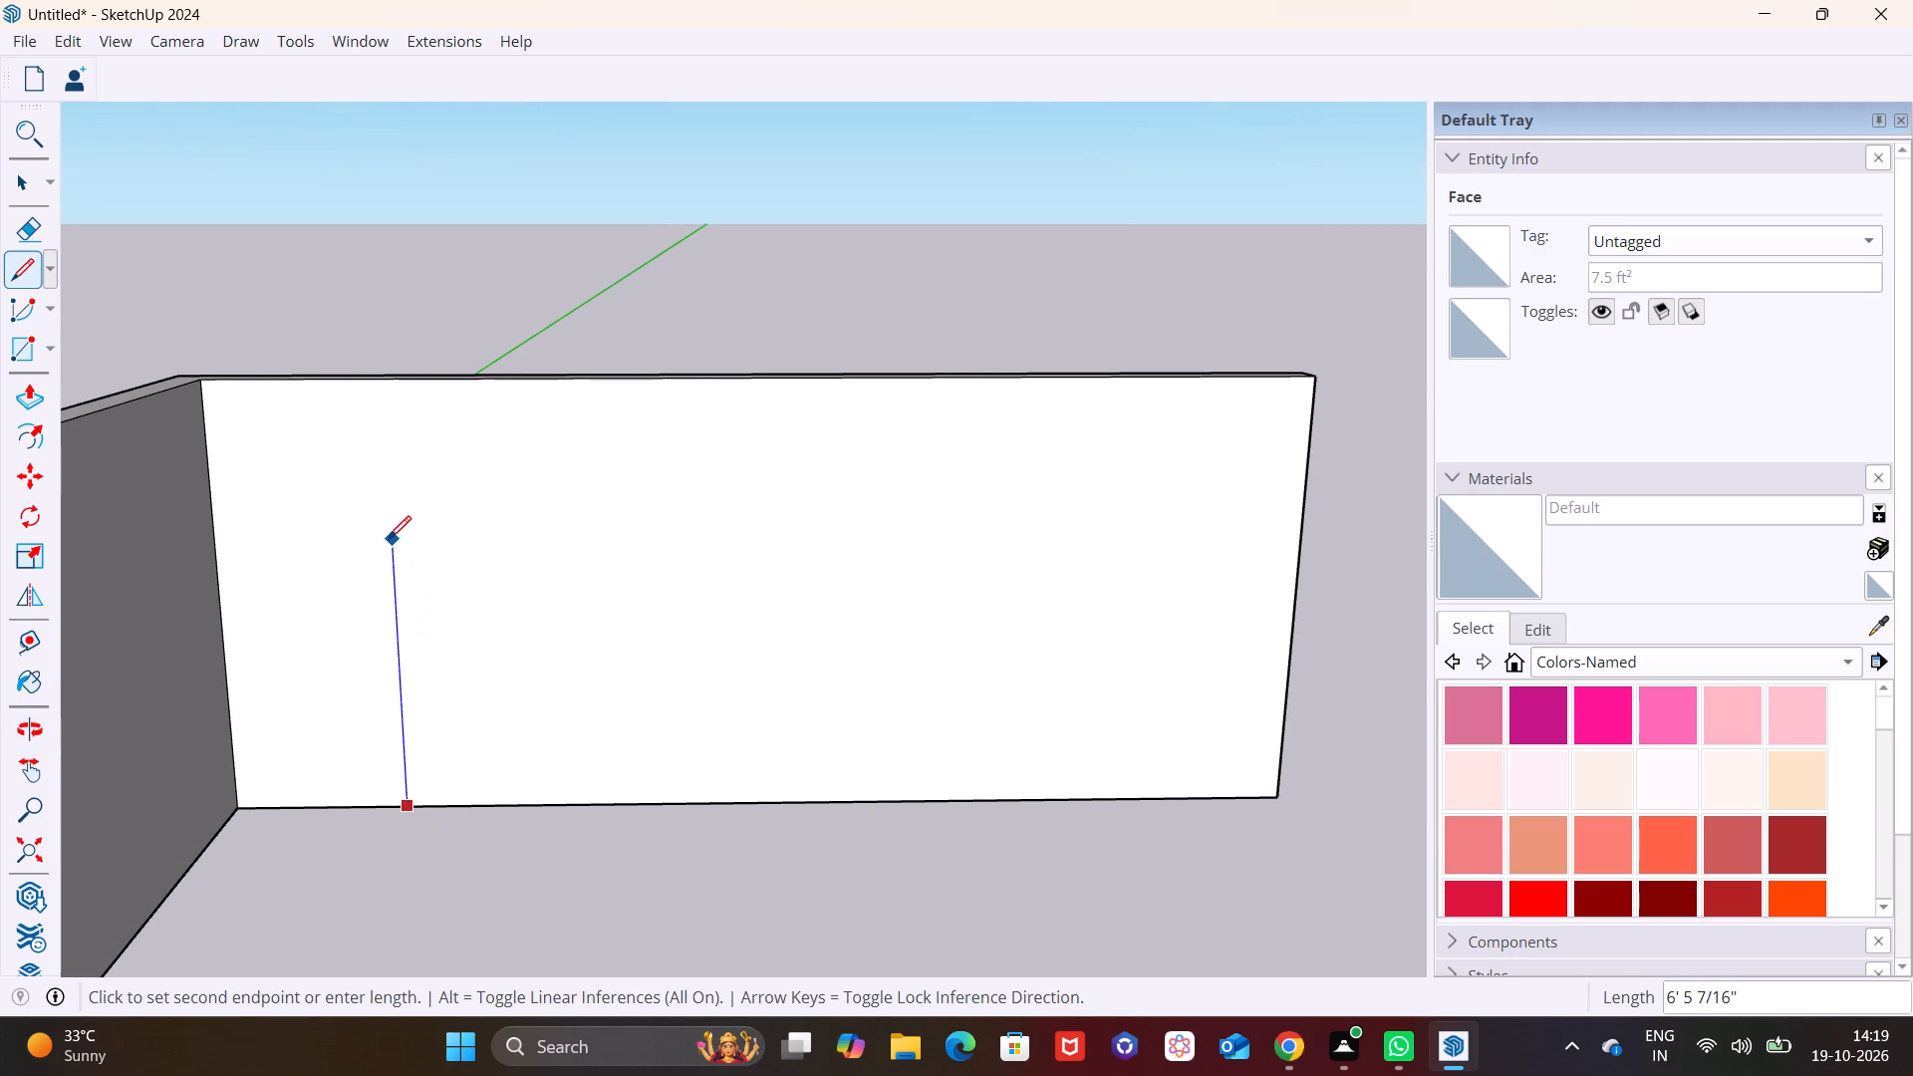
pyautogui.click(389, 538)
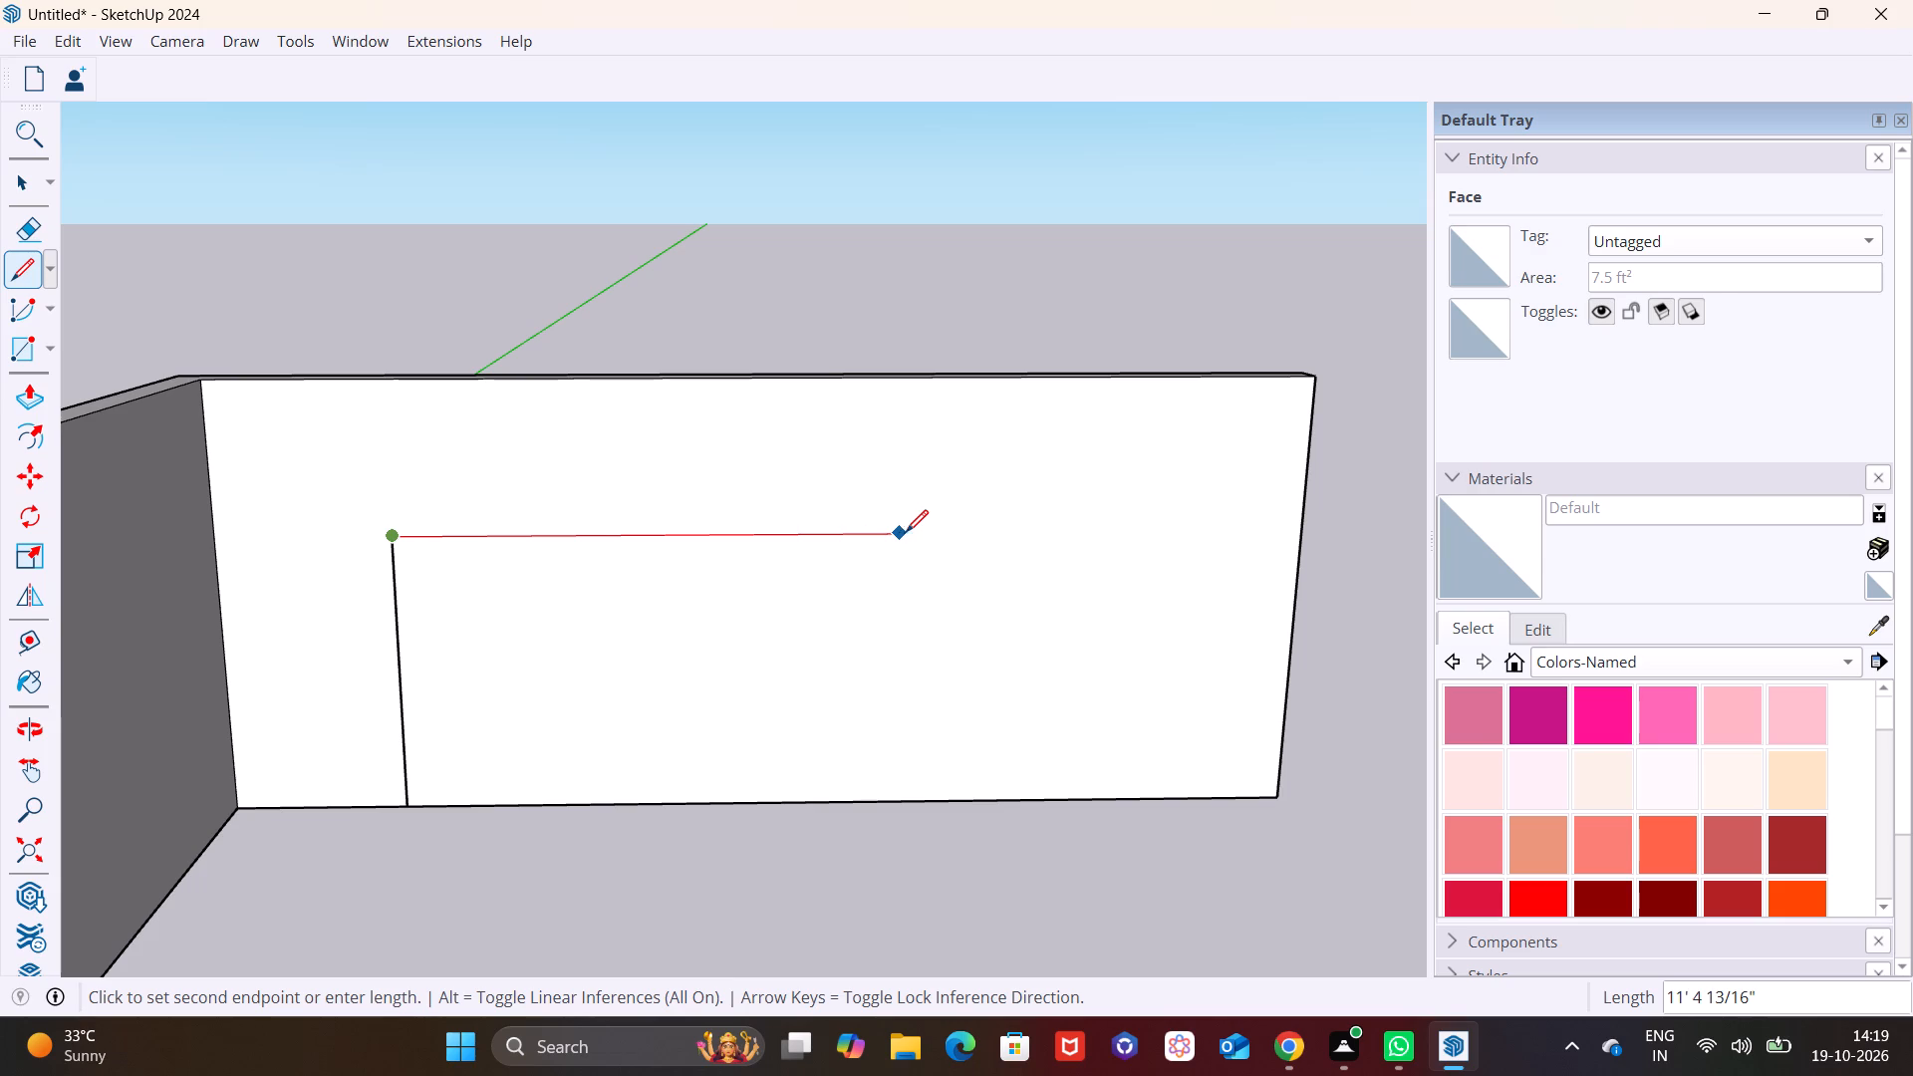
pyautogui.click(957, 530)
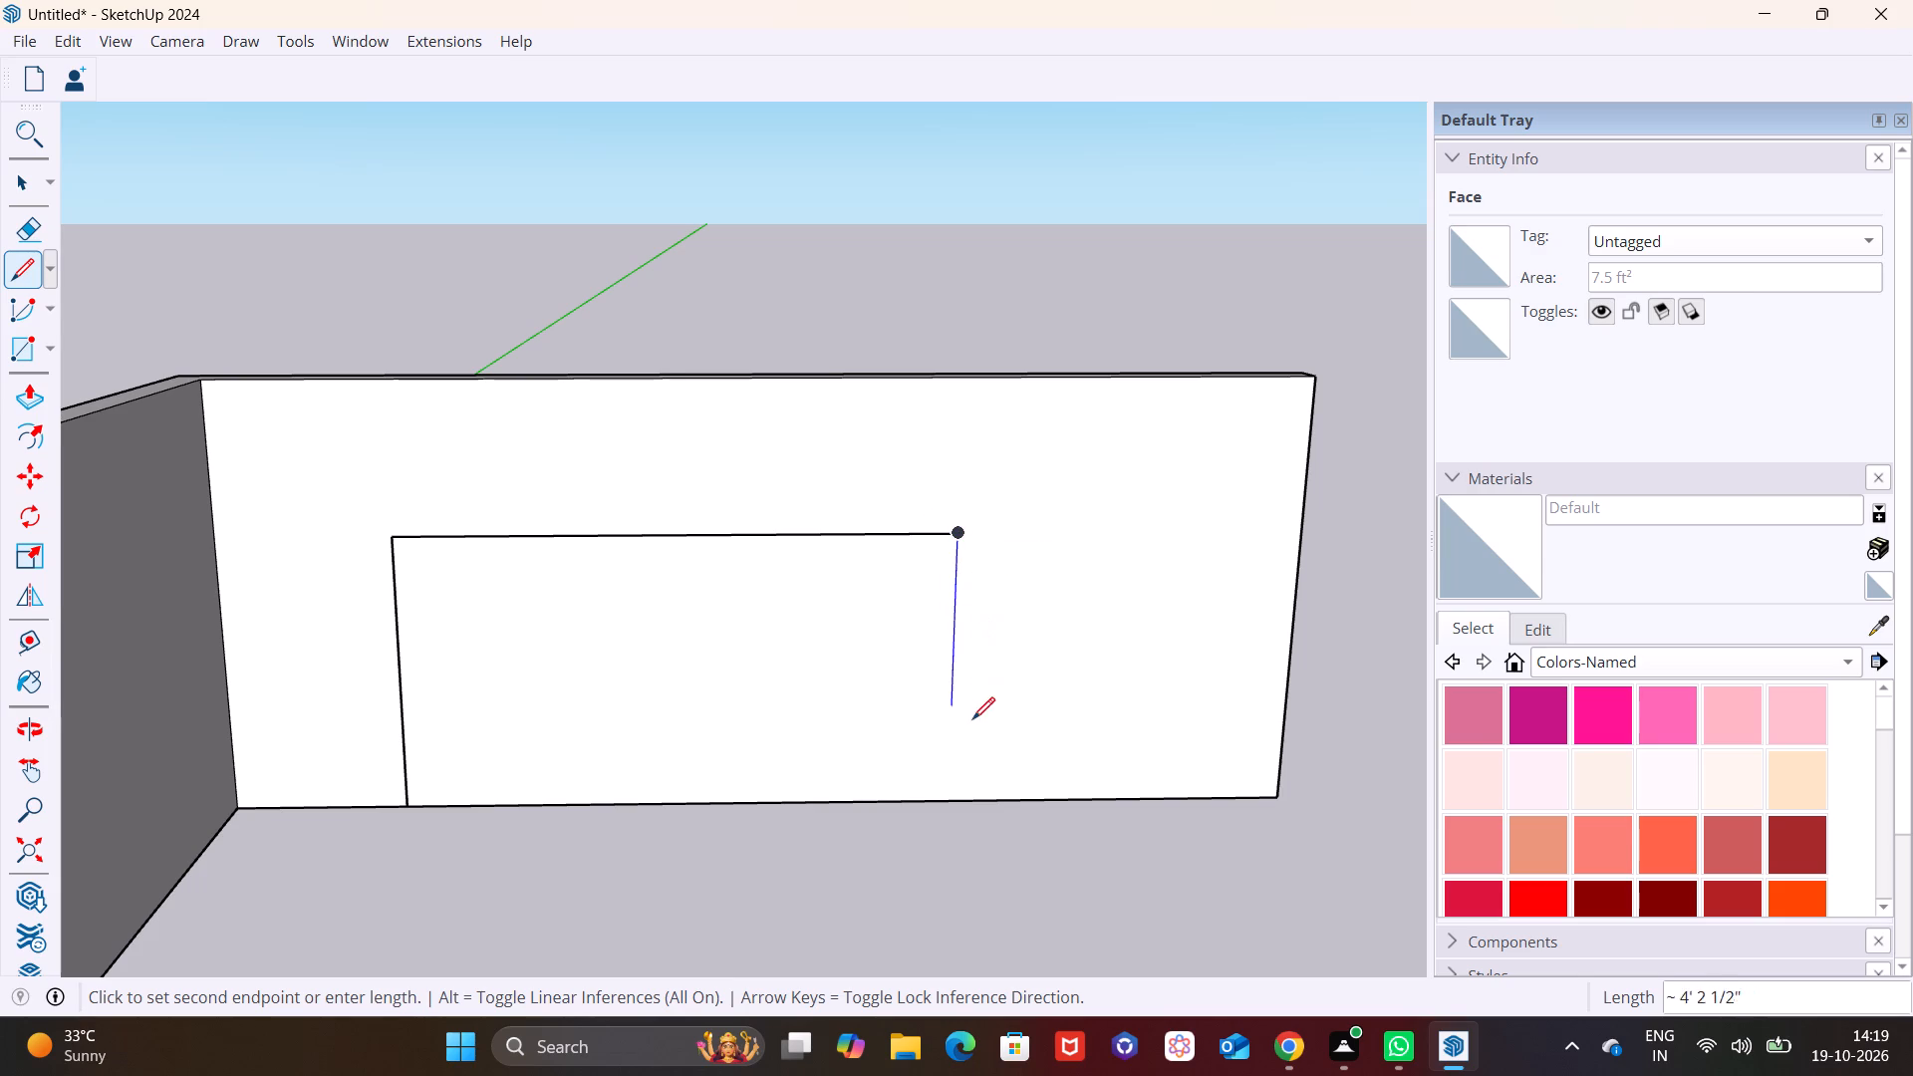
pyautogui.click(948, 798)
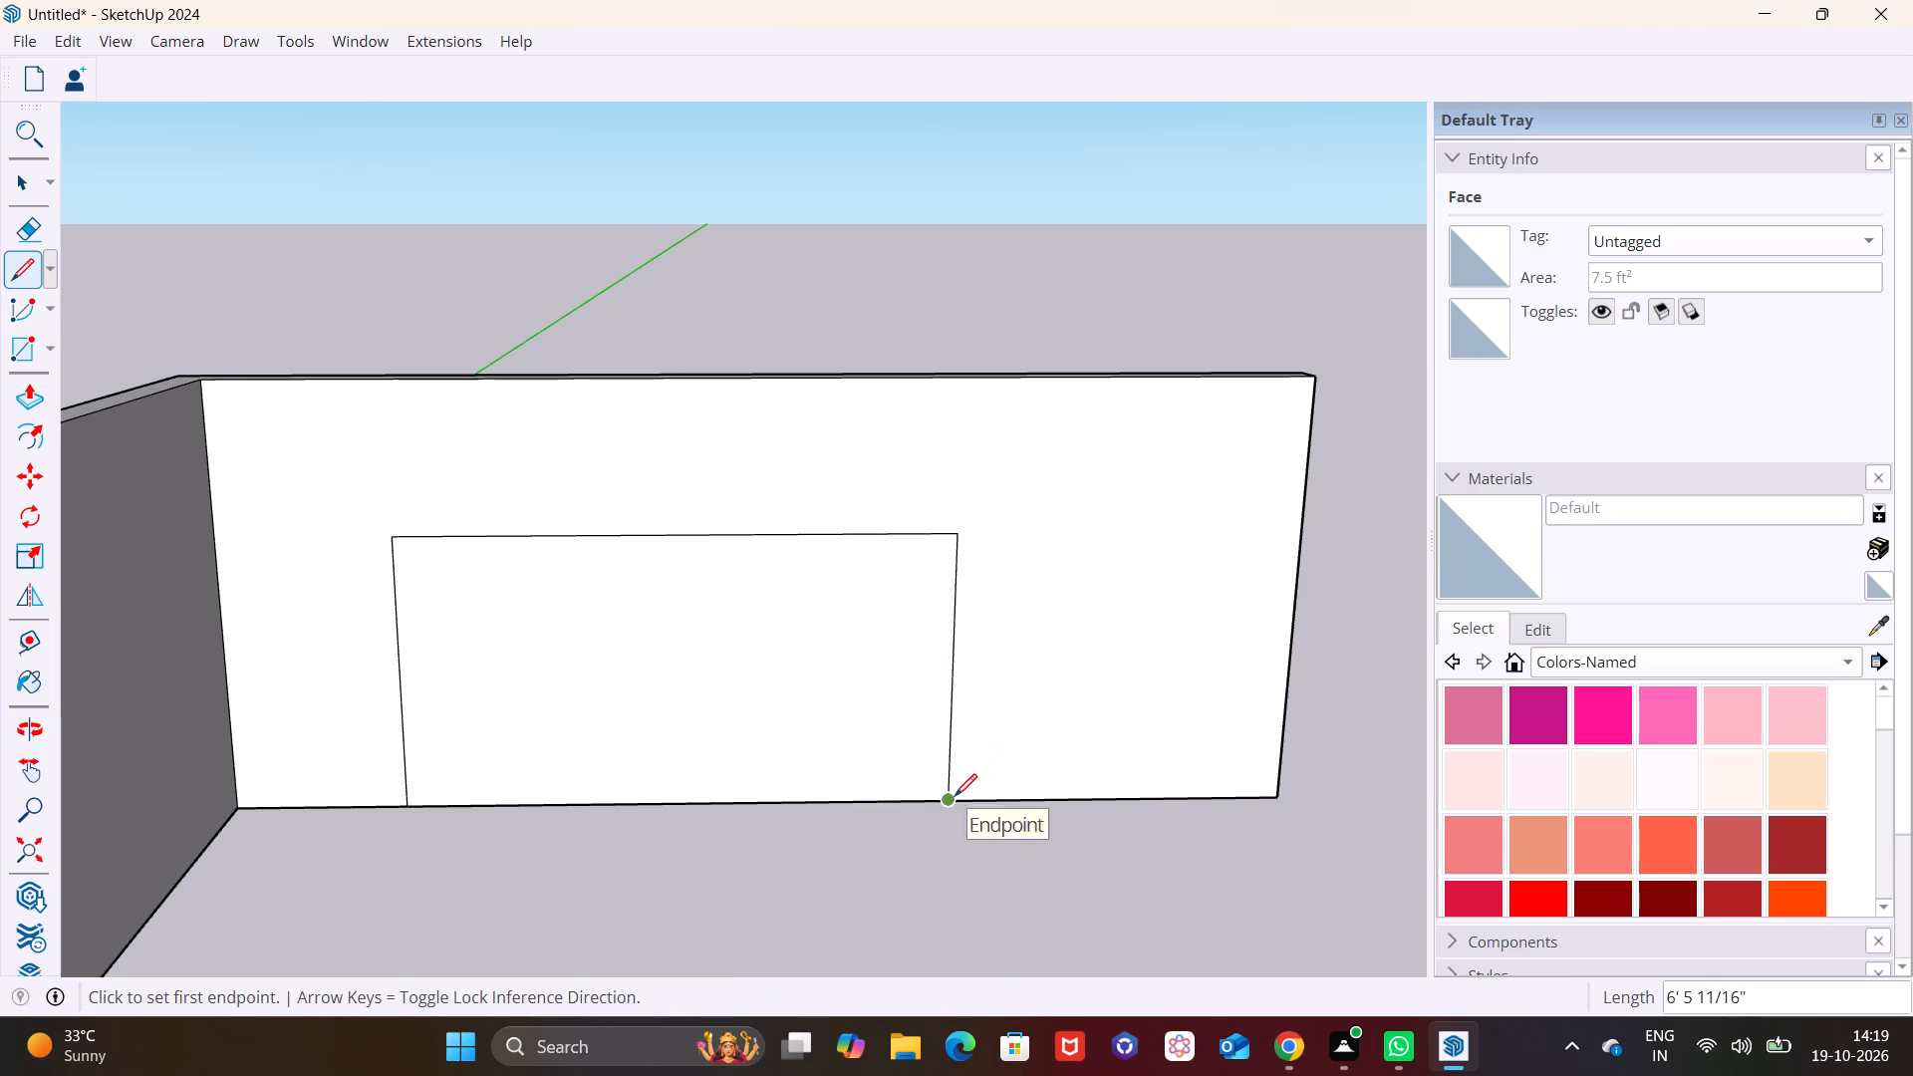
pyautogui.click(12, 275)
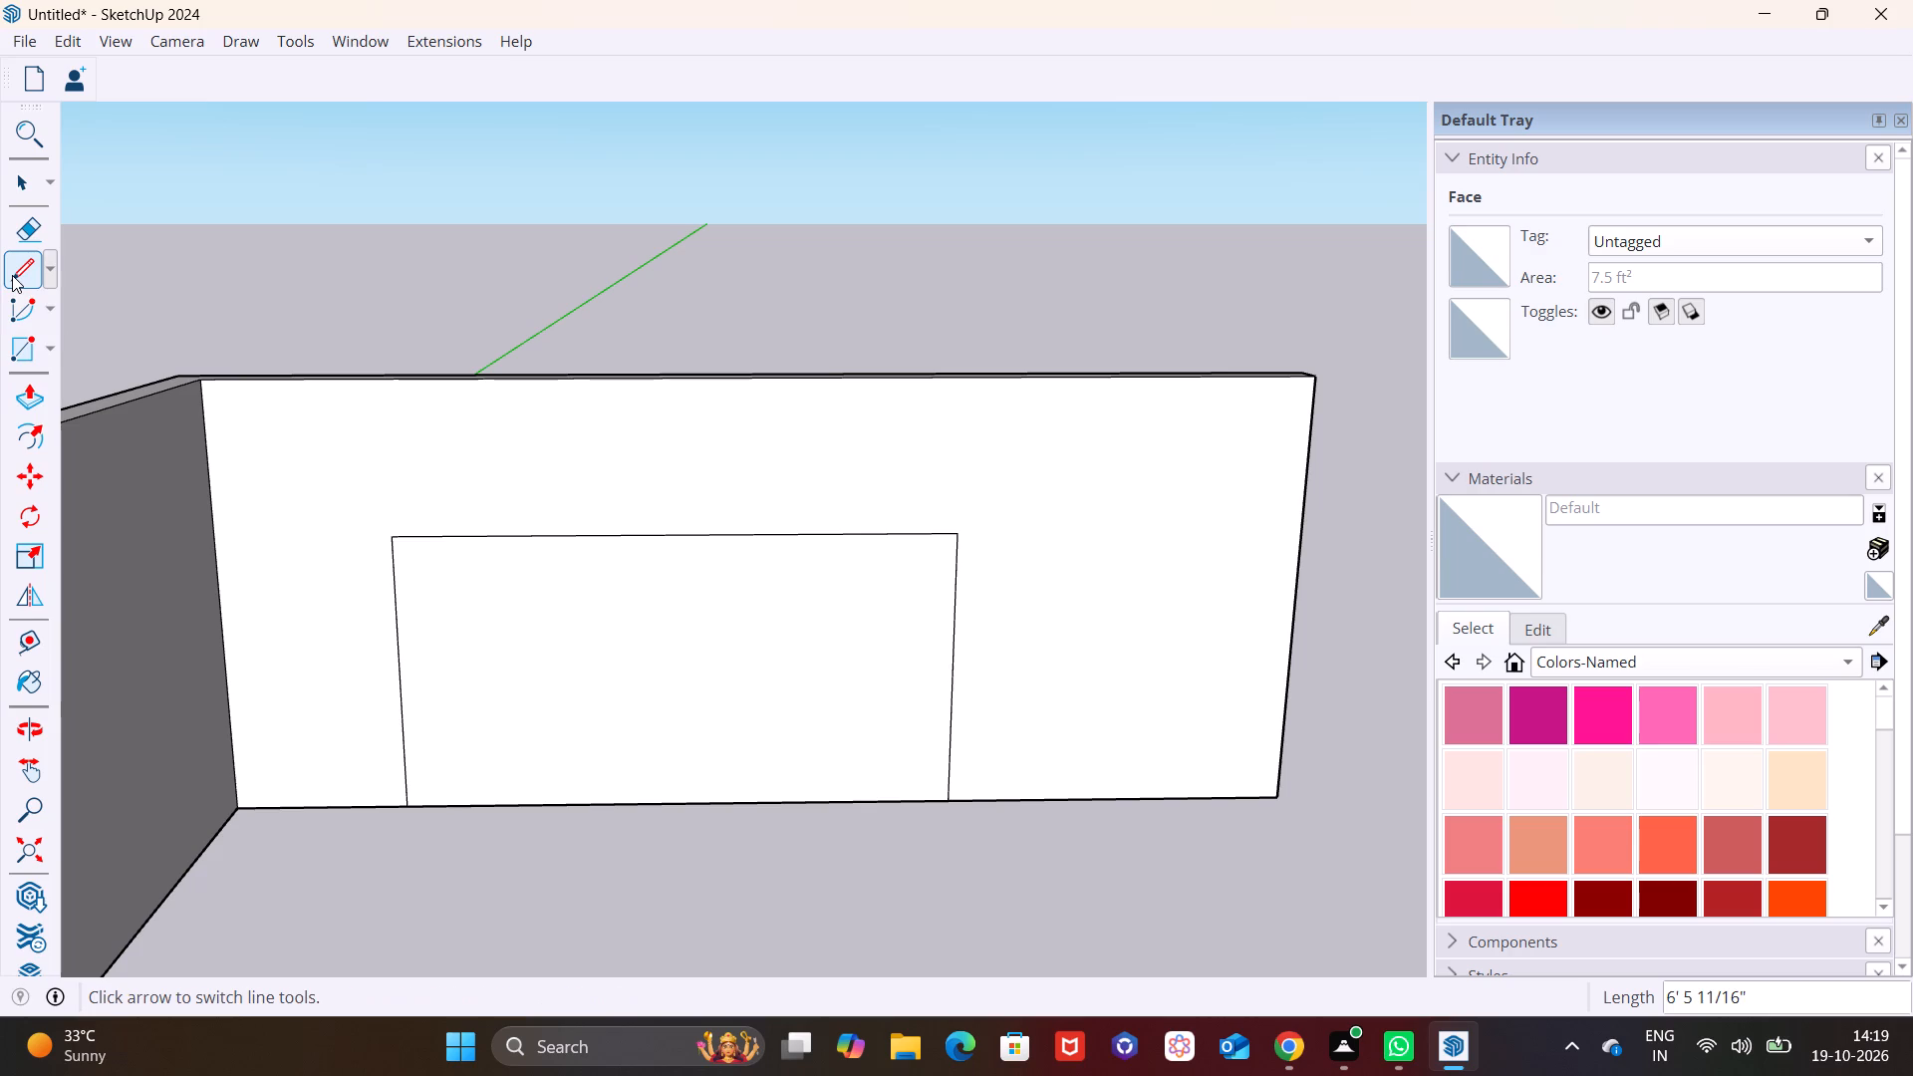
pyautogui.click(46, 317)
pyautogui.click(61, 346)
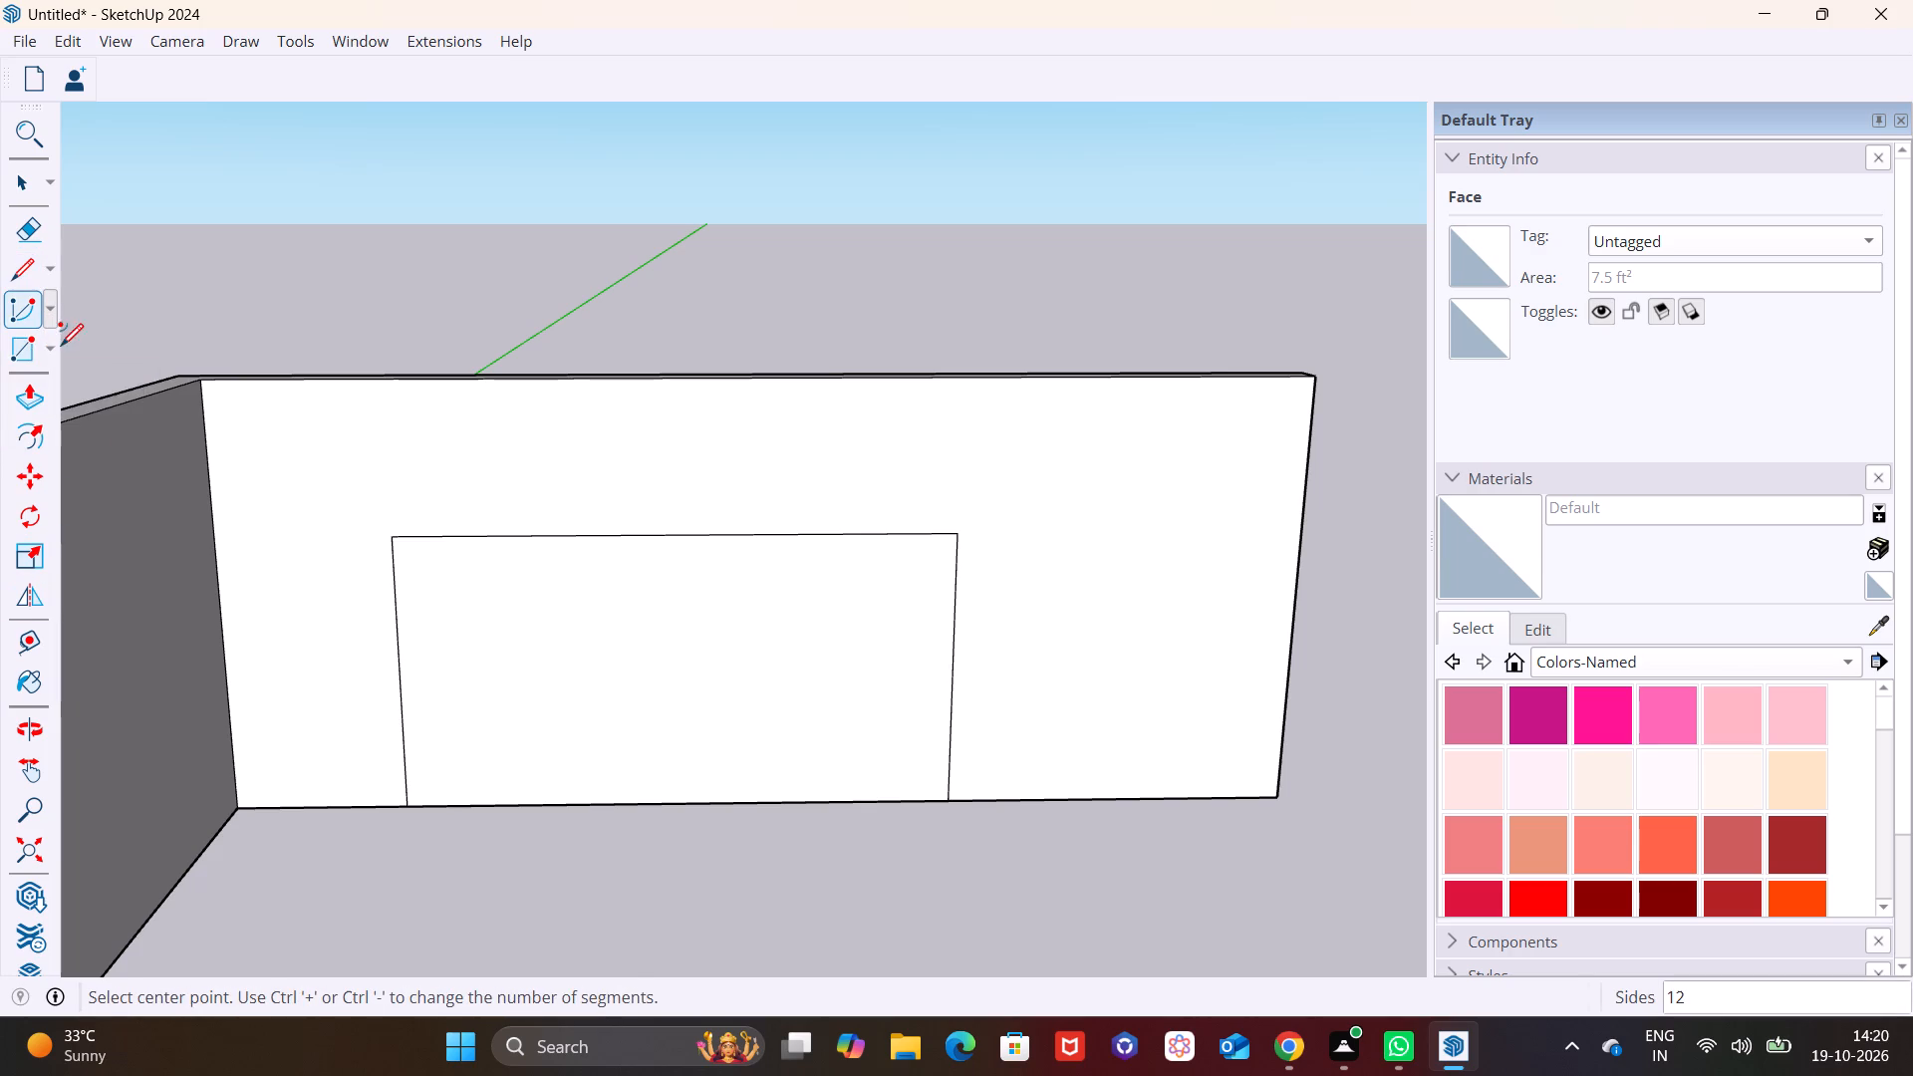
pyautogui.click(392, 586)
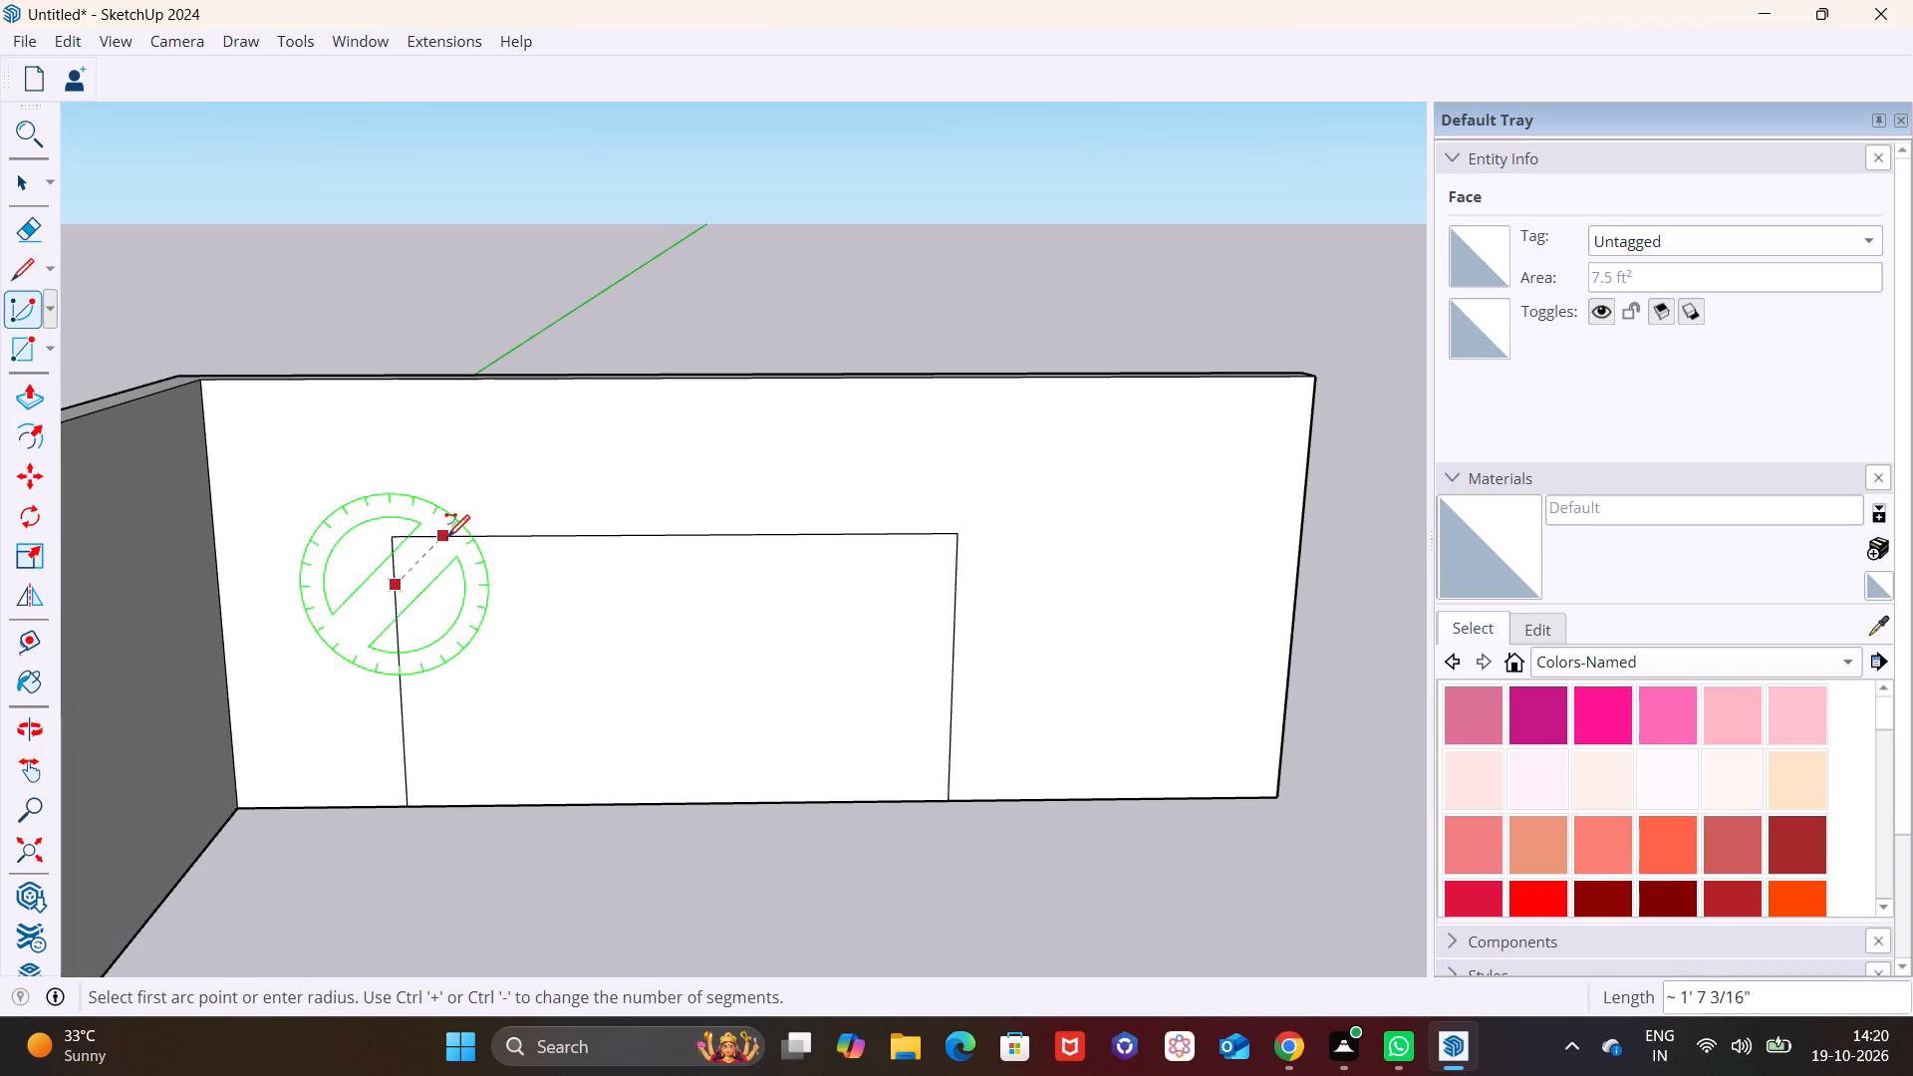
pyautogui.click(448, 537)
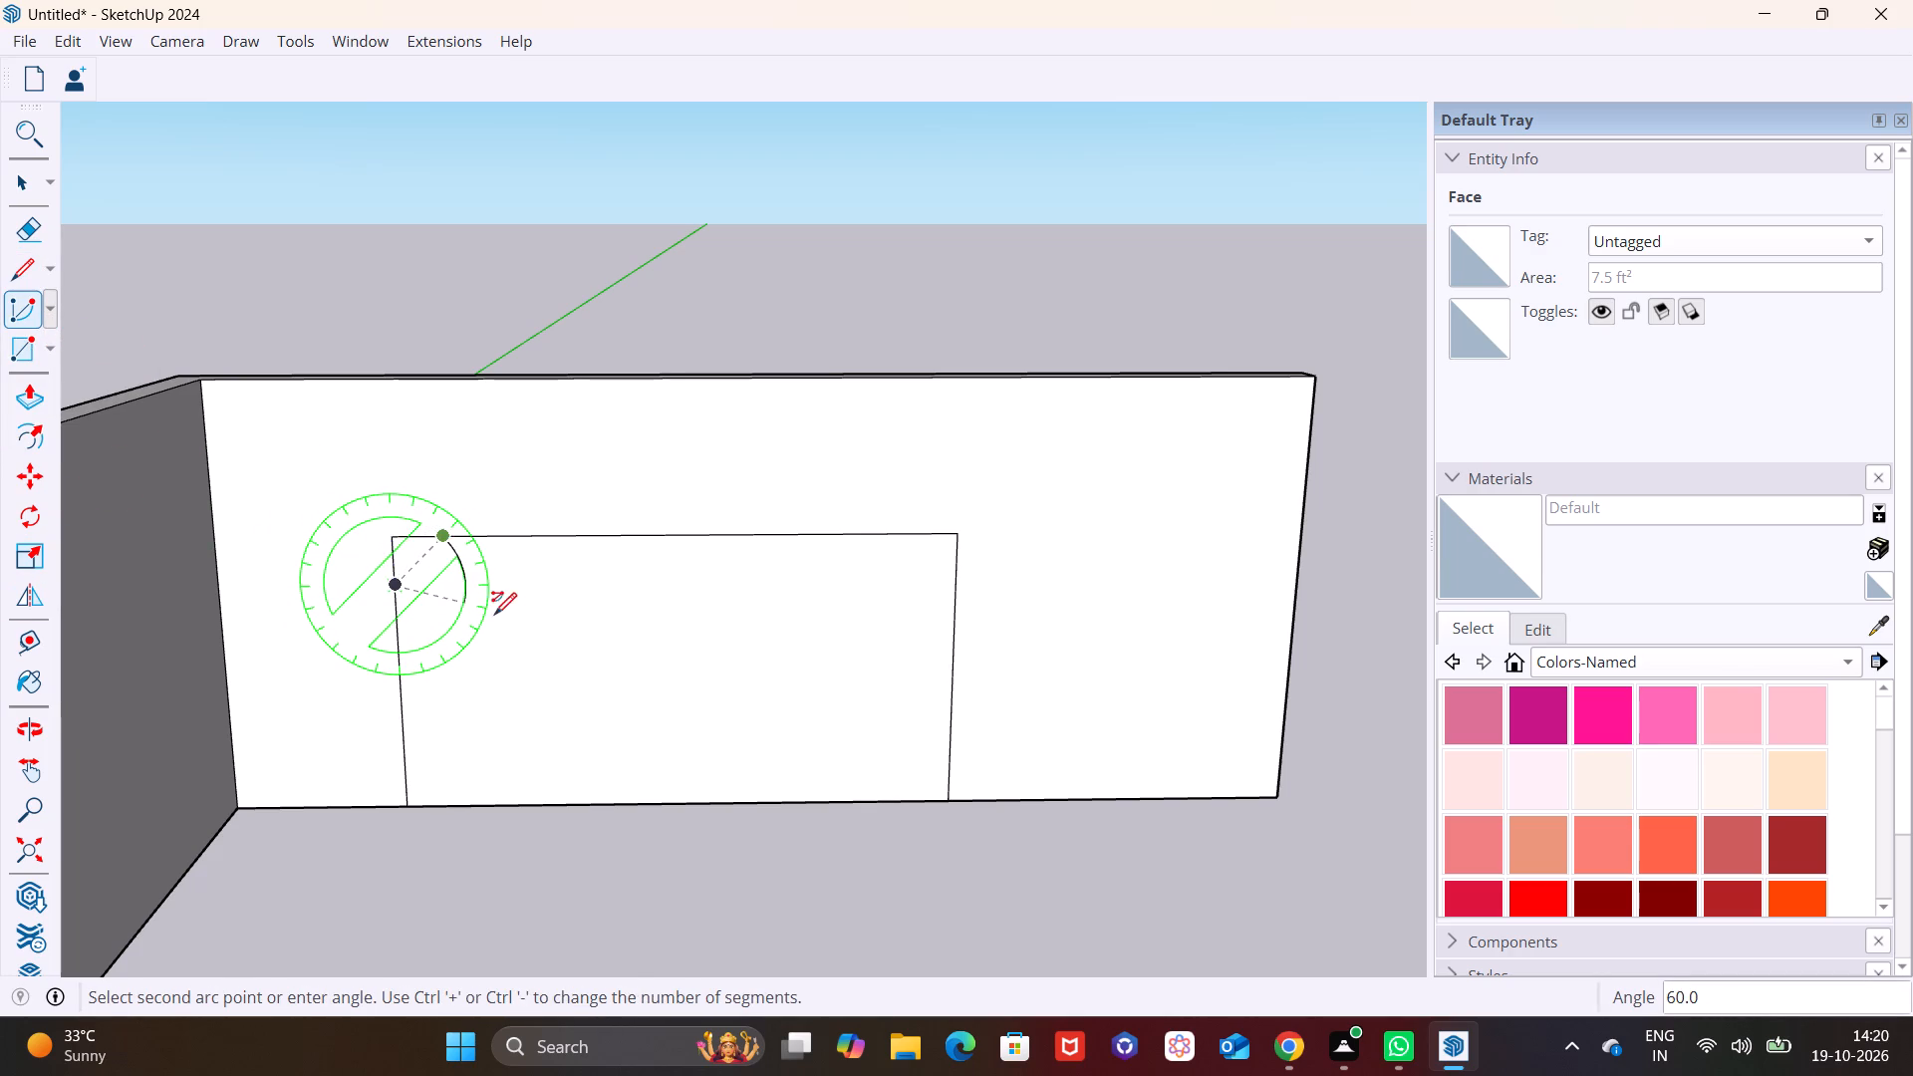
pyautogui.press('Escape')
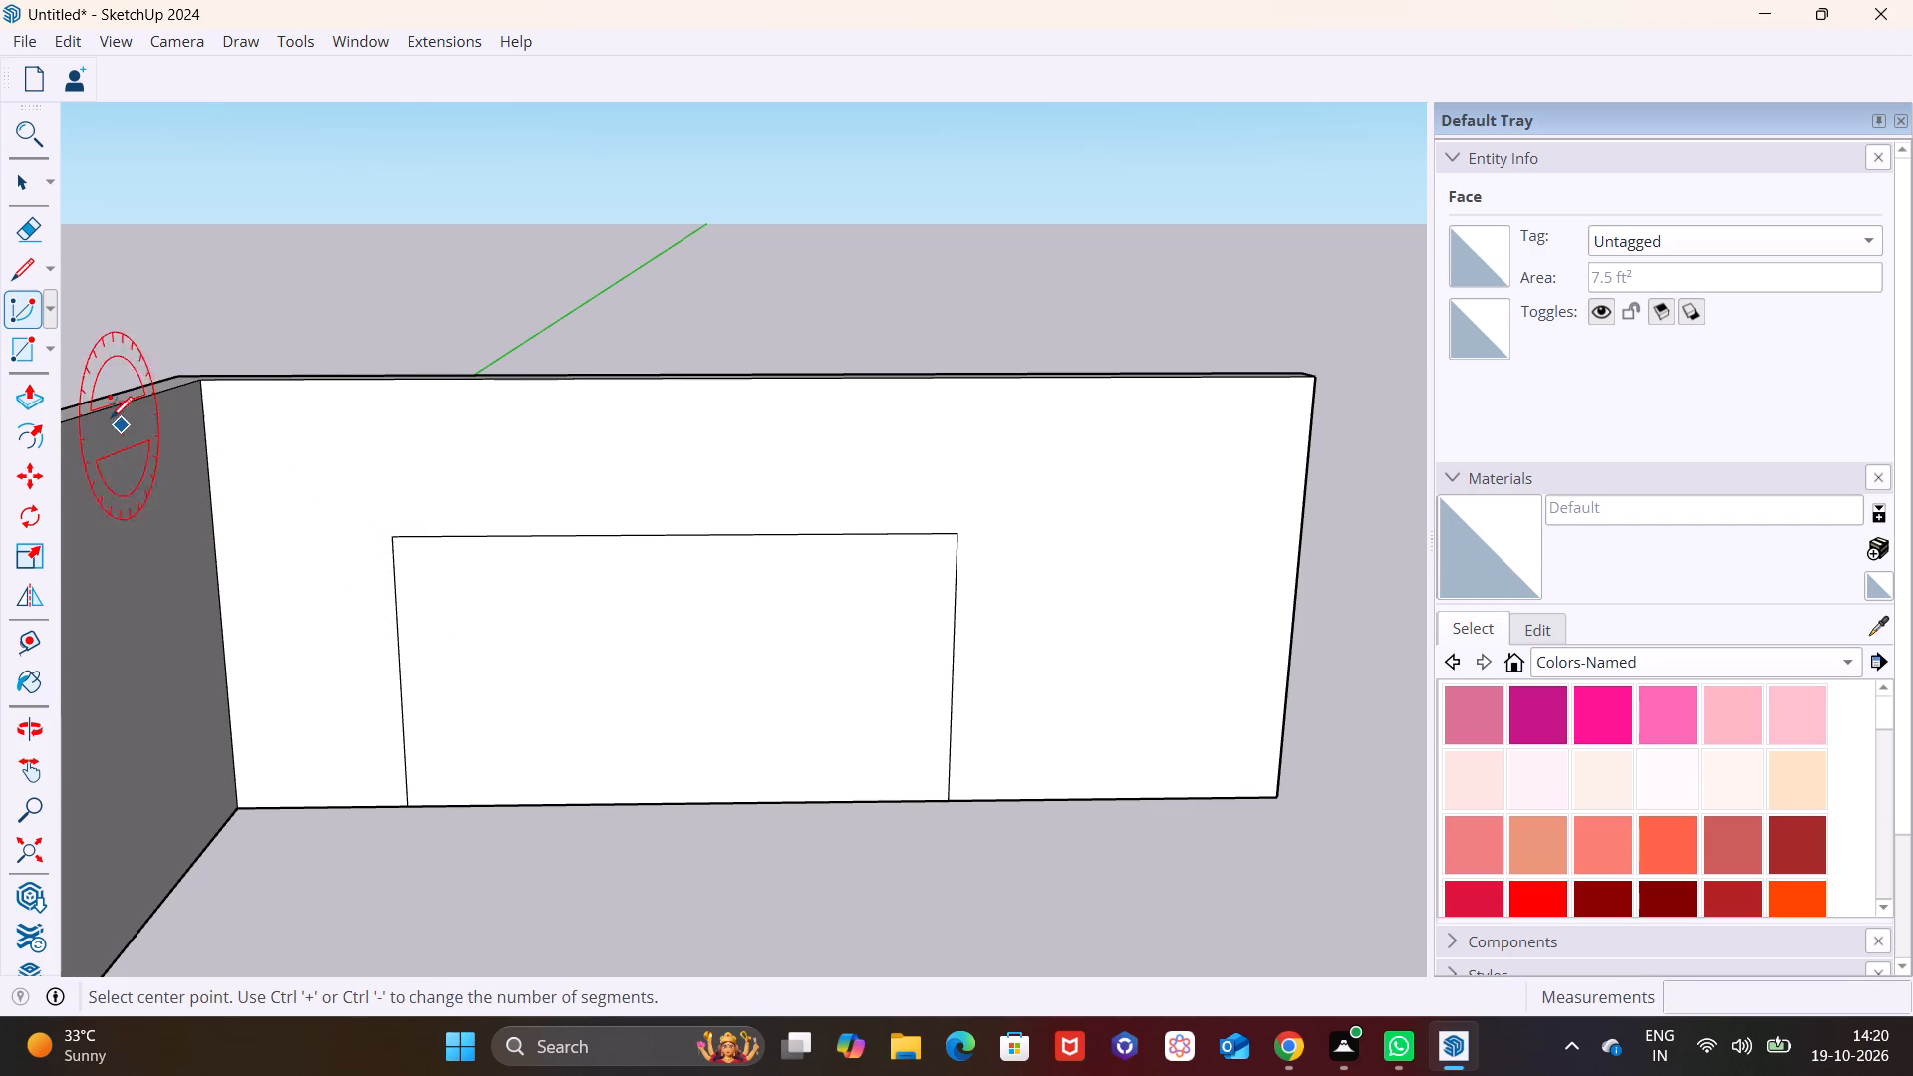
# Round the outline's upper corner nearest the adjoining wall with a tangent 2 Point Arc spanning about 2'.
pyautogui.click(50, 312)
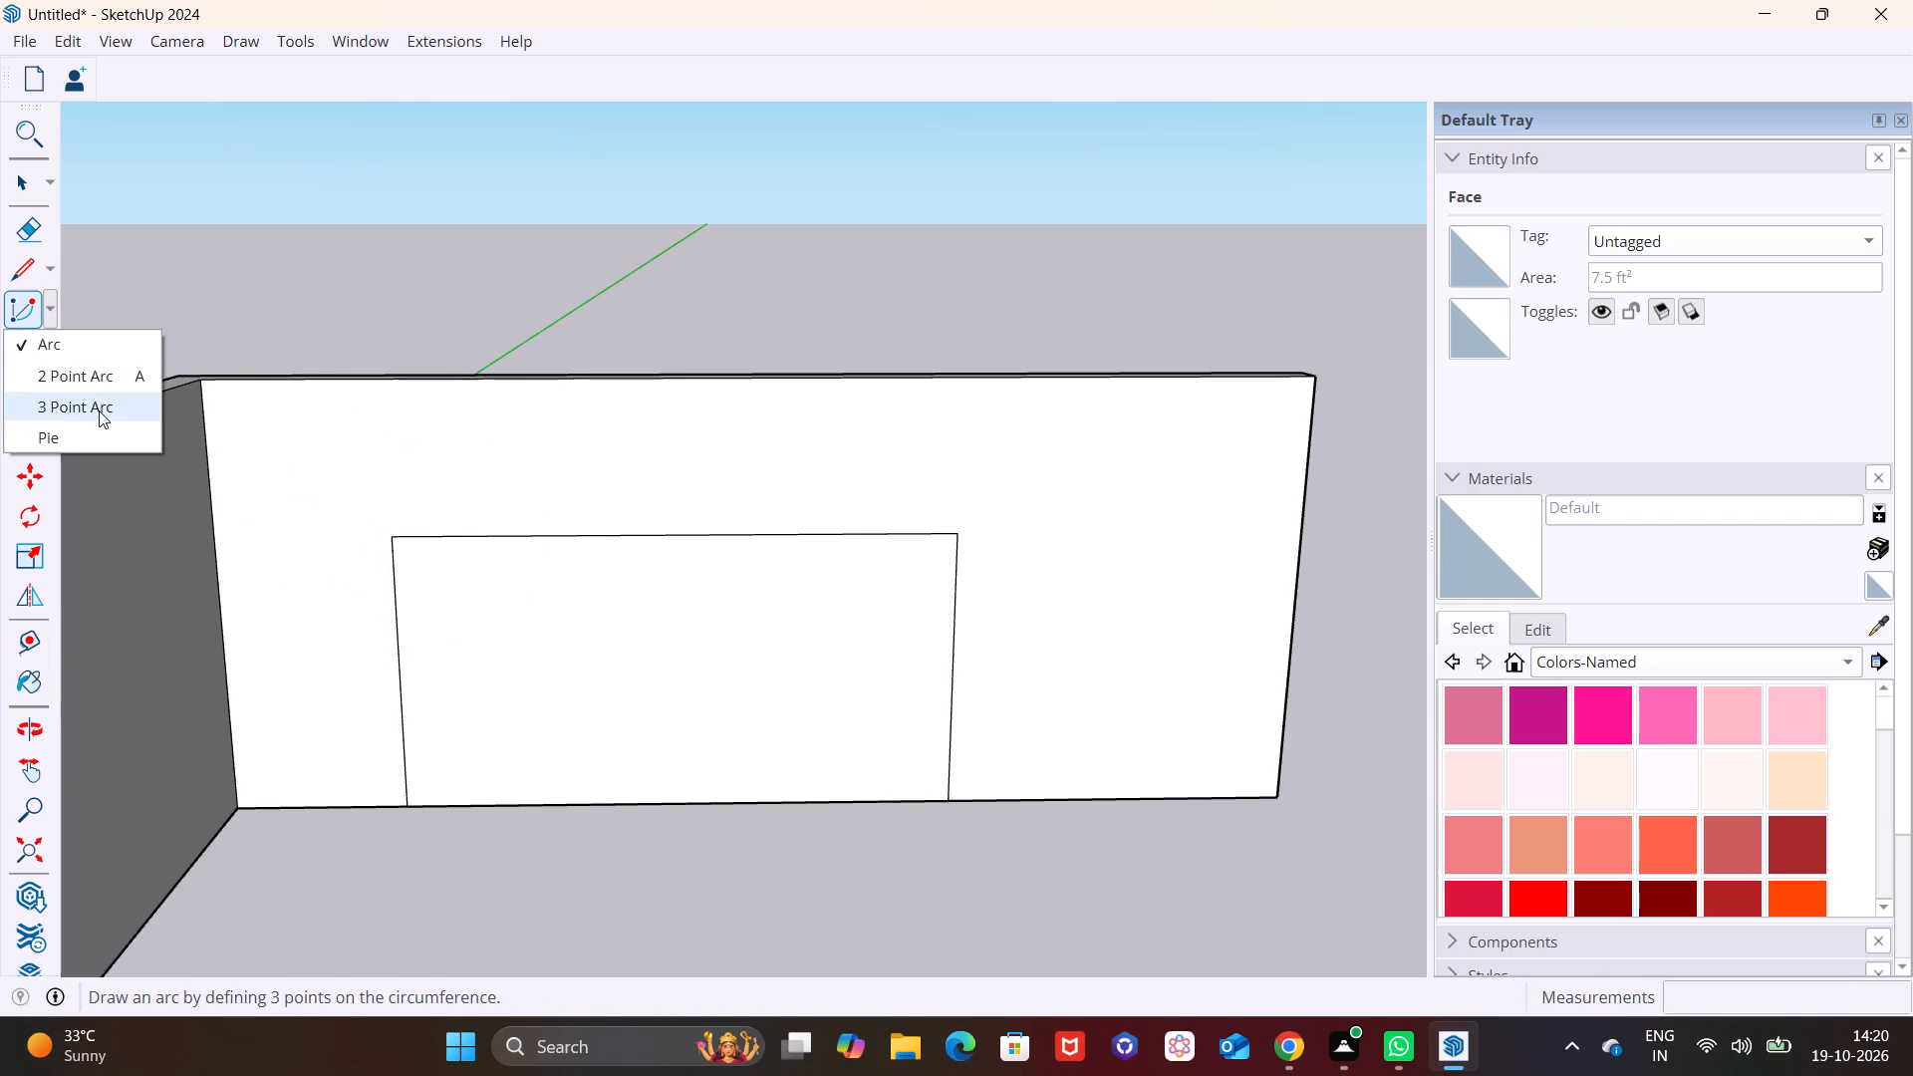
pyautogui.click(101, 383)
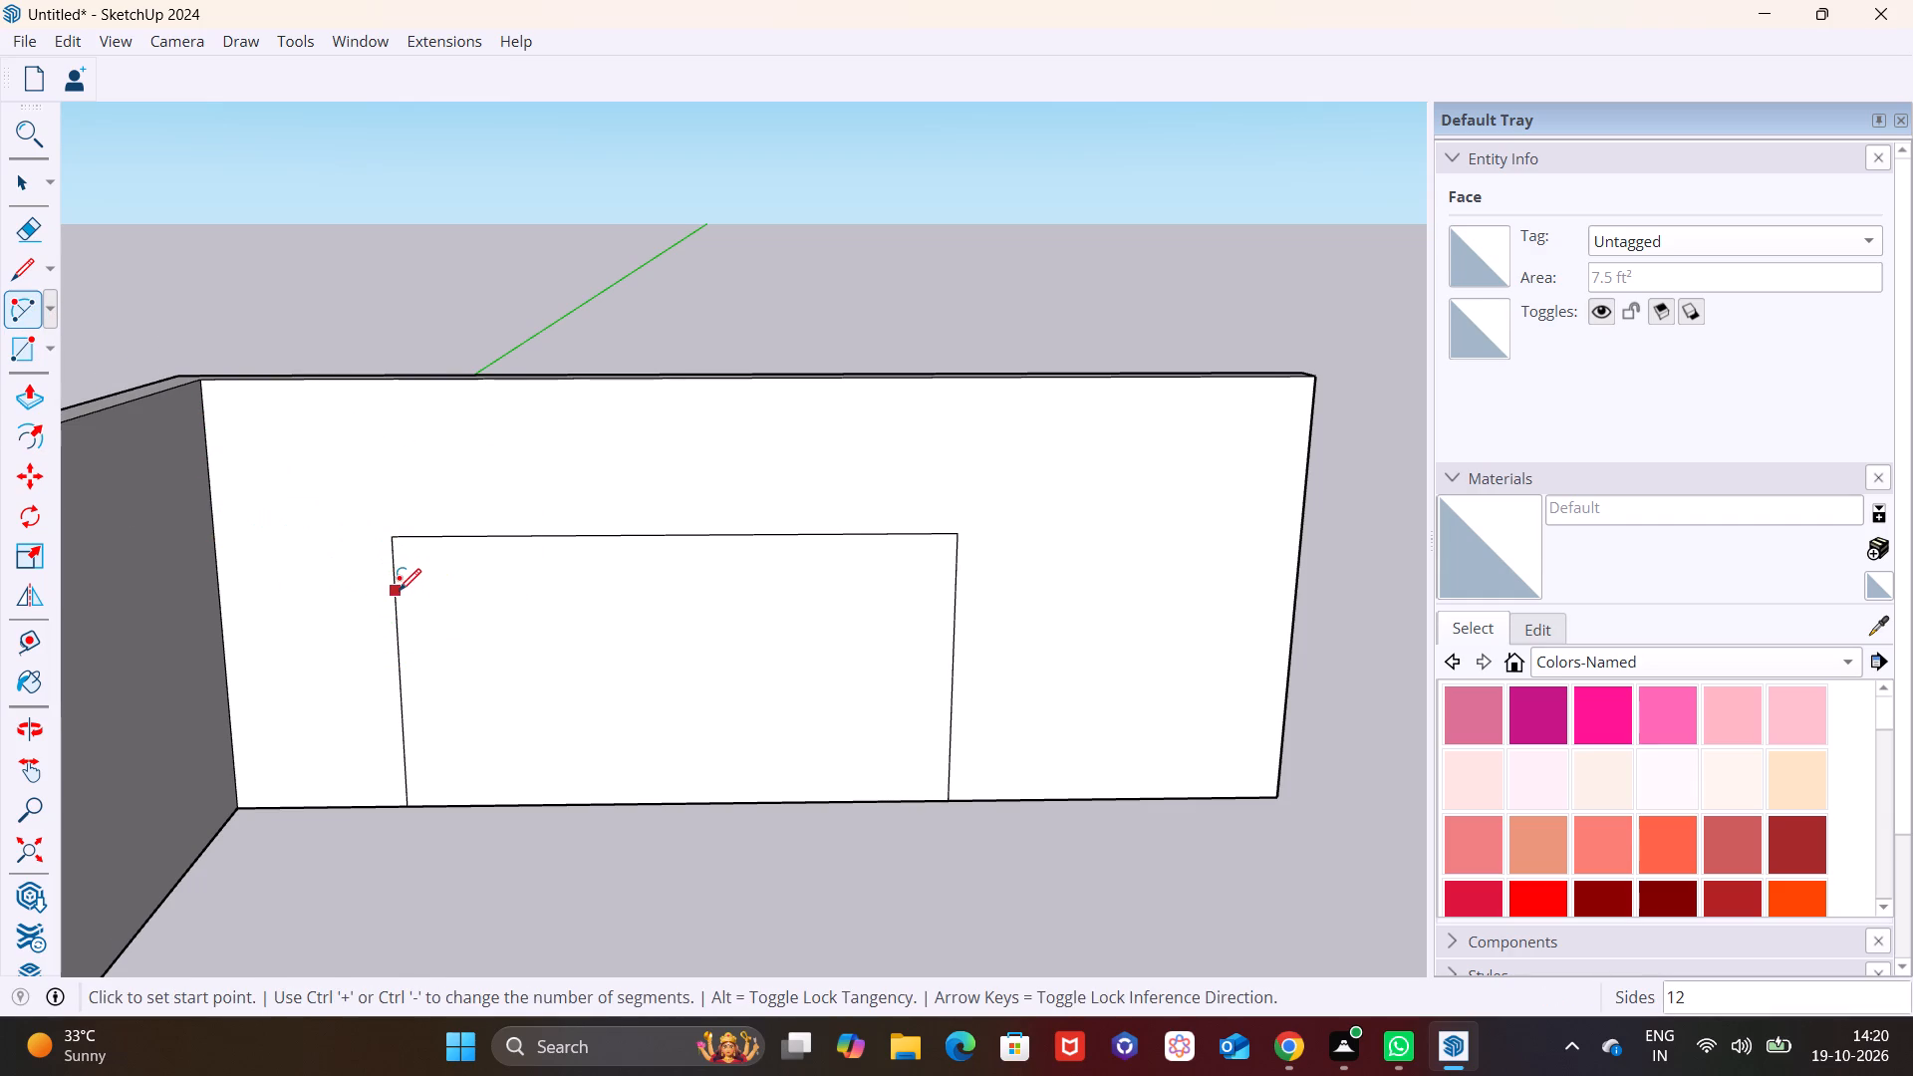
pyautogui.click(399, 599)
pyautogui.click(452, 536)
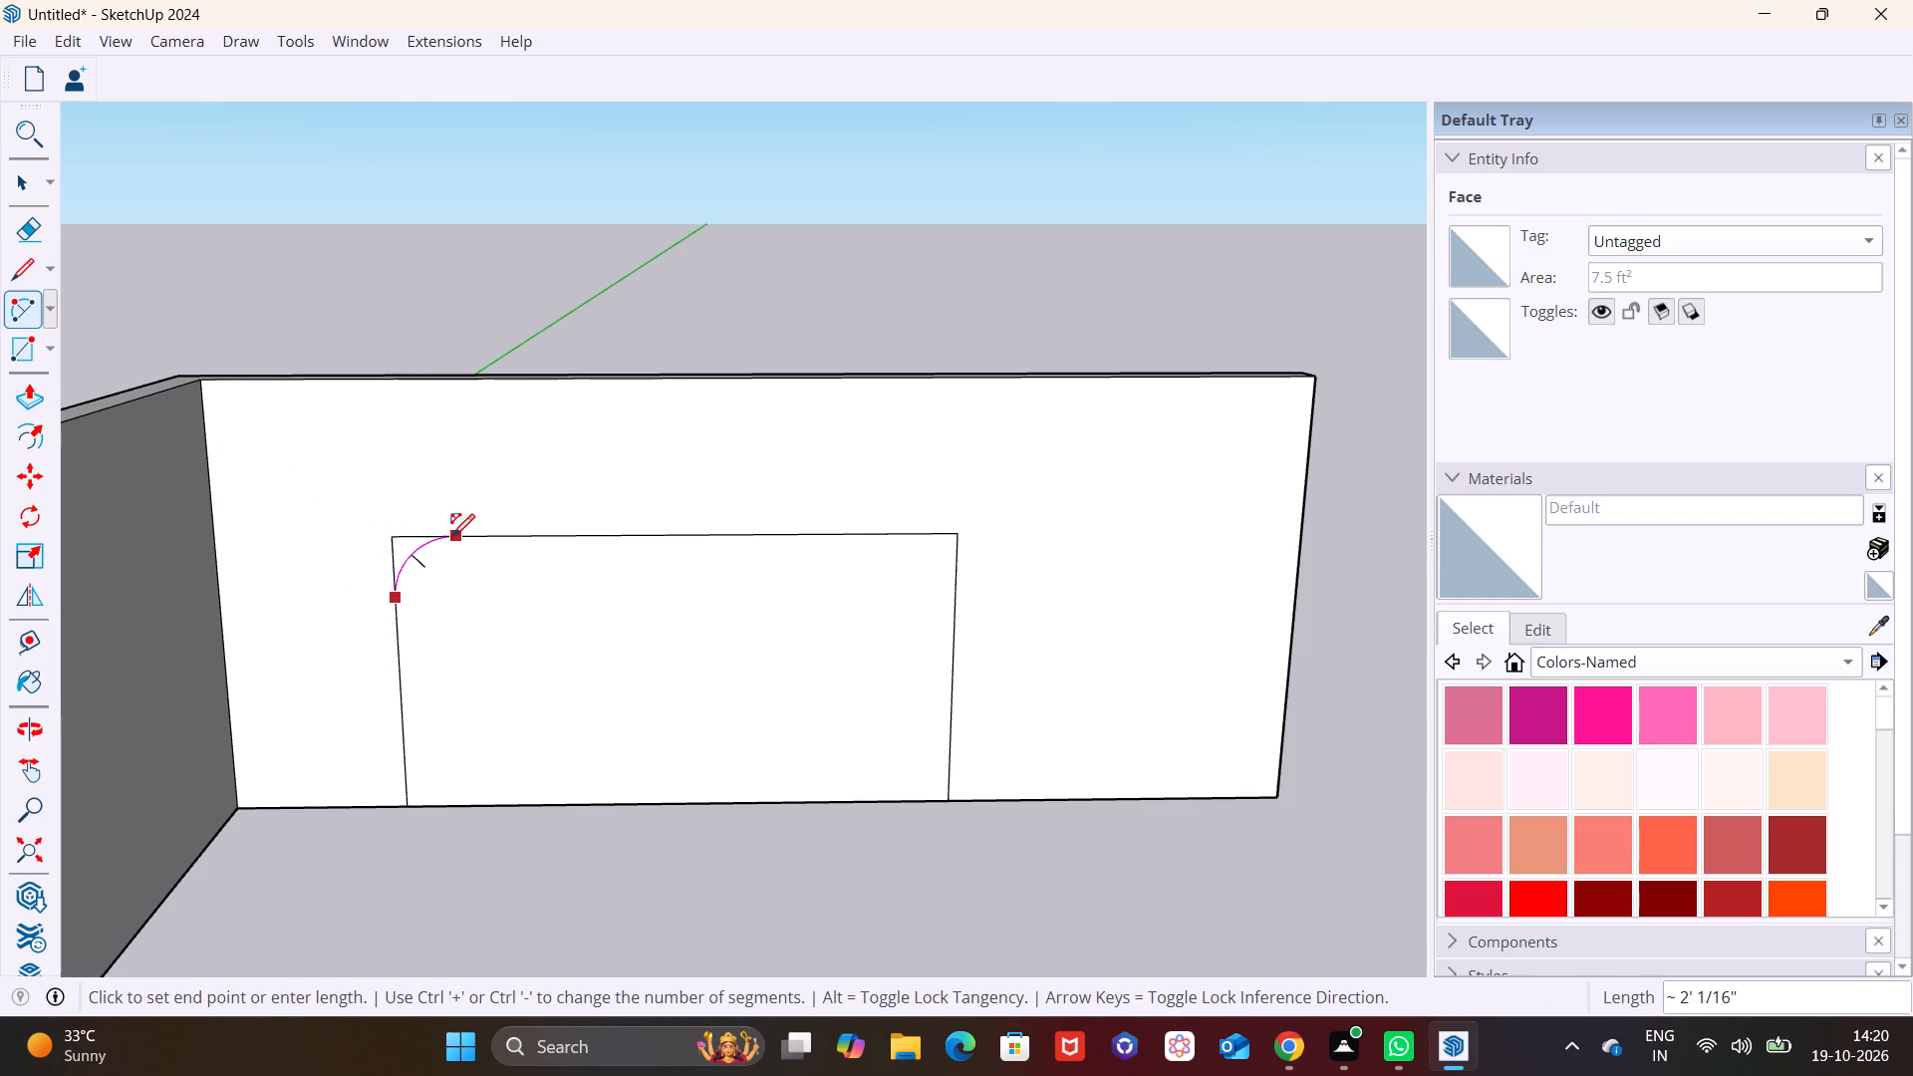
pyautogui.click(452, 536)
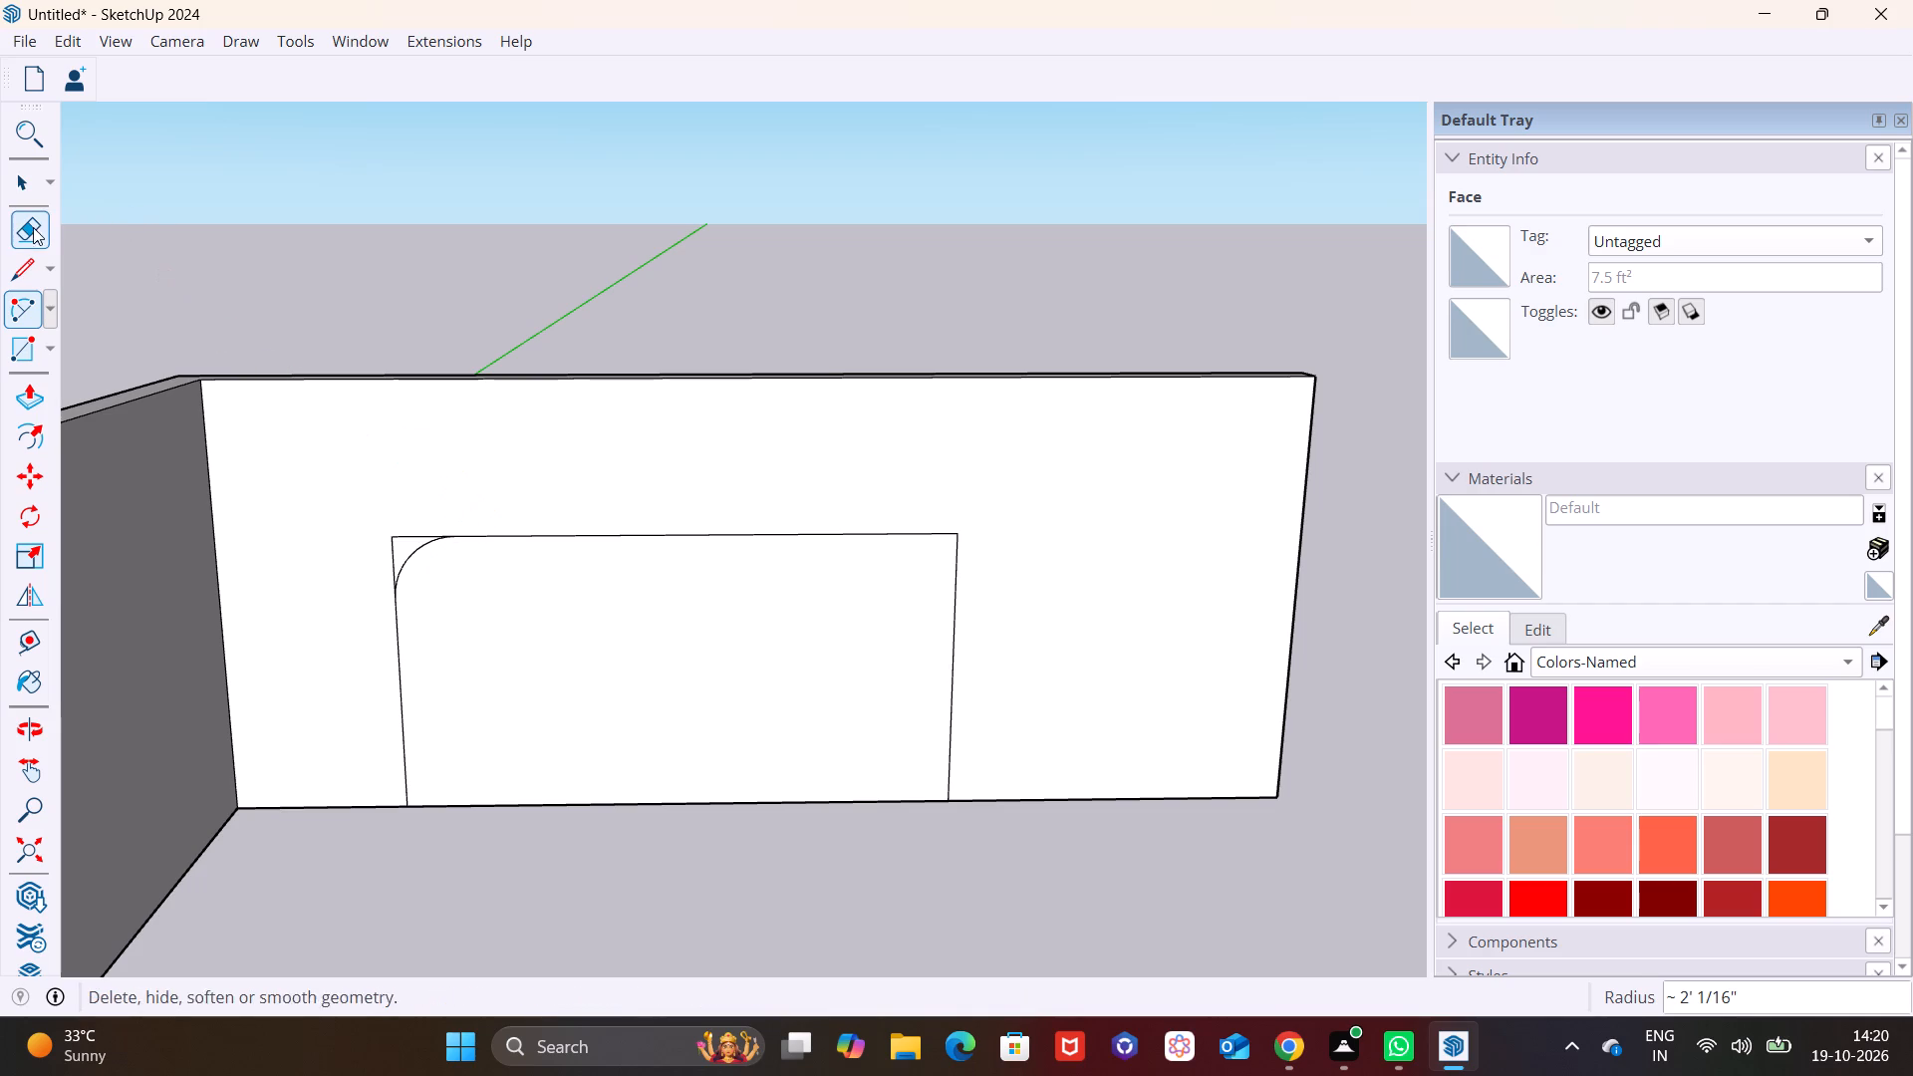
# Erase the two short leftover edges that form the sharp corner outside the arc.
pyautogui.click(34, 227)
pyautogui.click(420, 526)
pyautogui.click(371, 561)
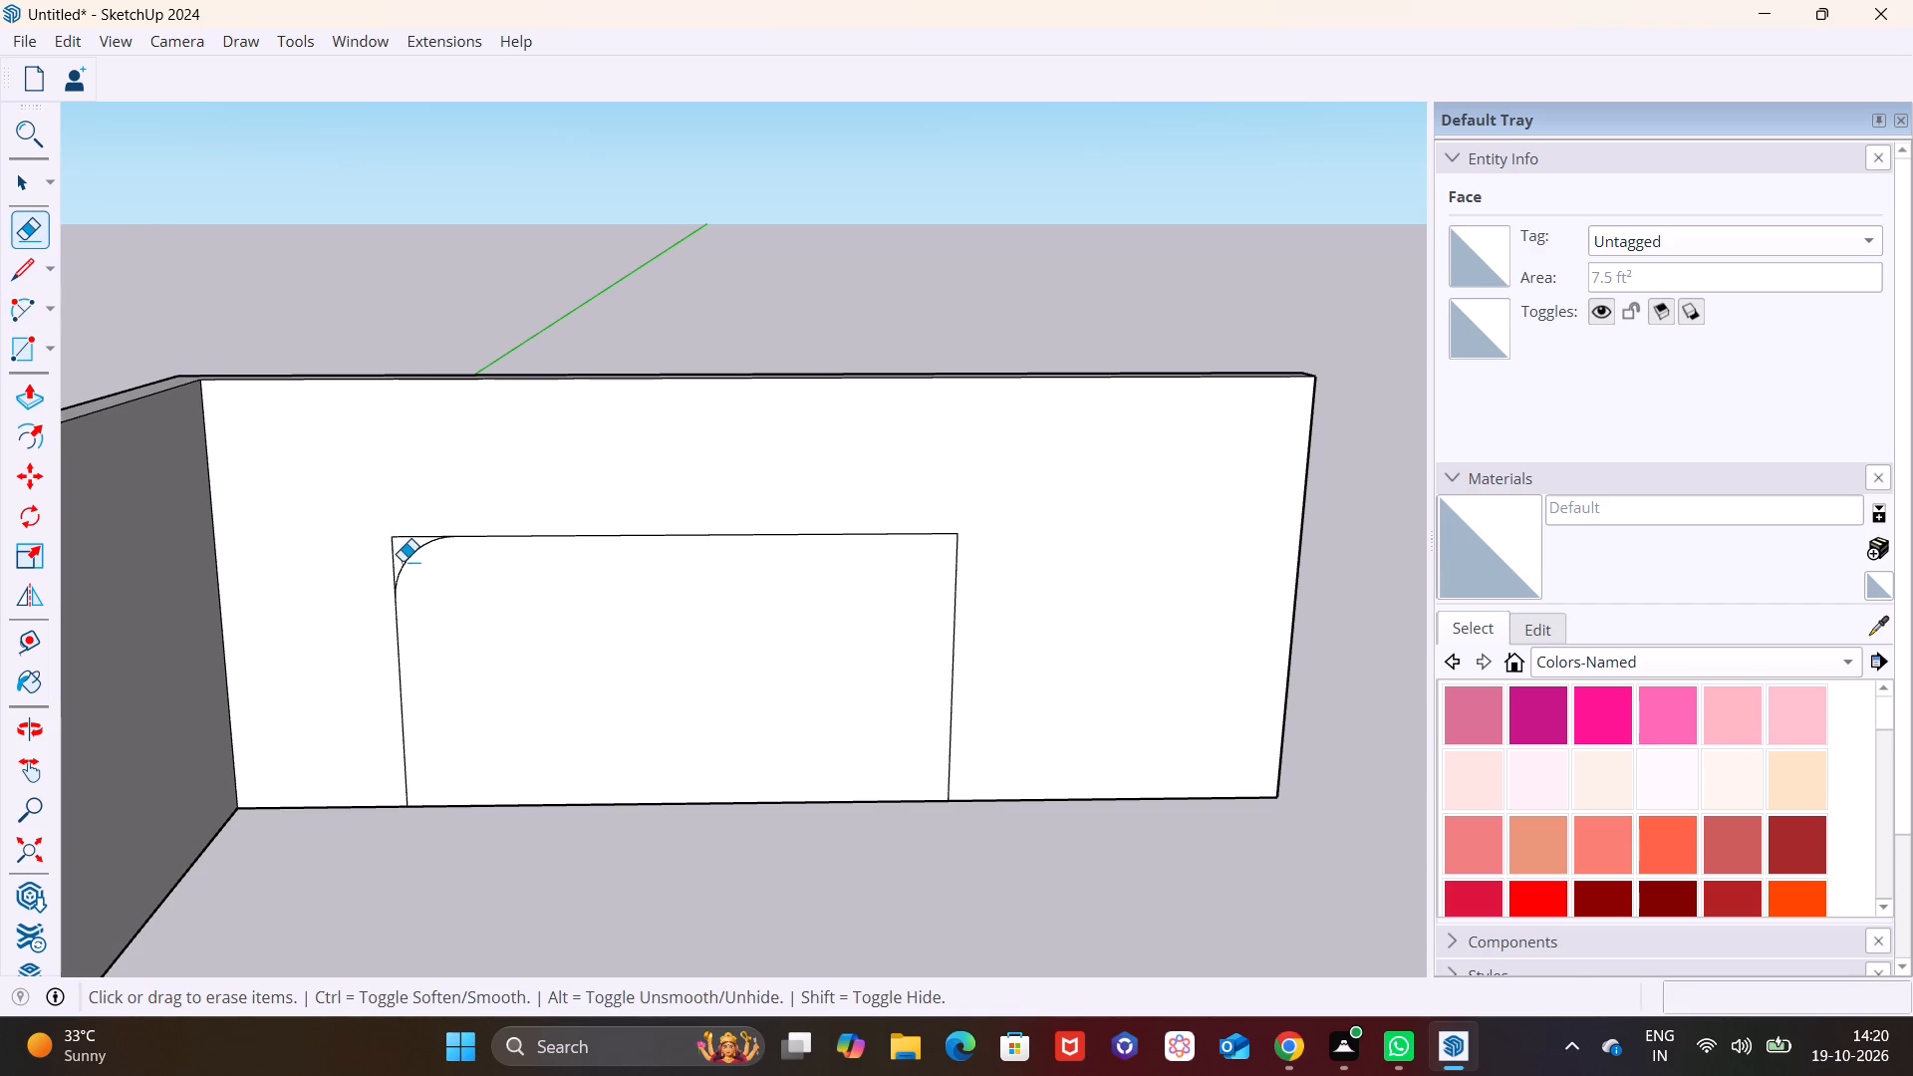
pyautogui.click(403, 561)
pyautogui.hotkey('ctrl', 'z')
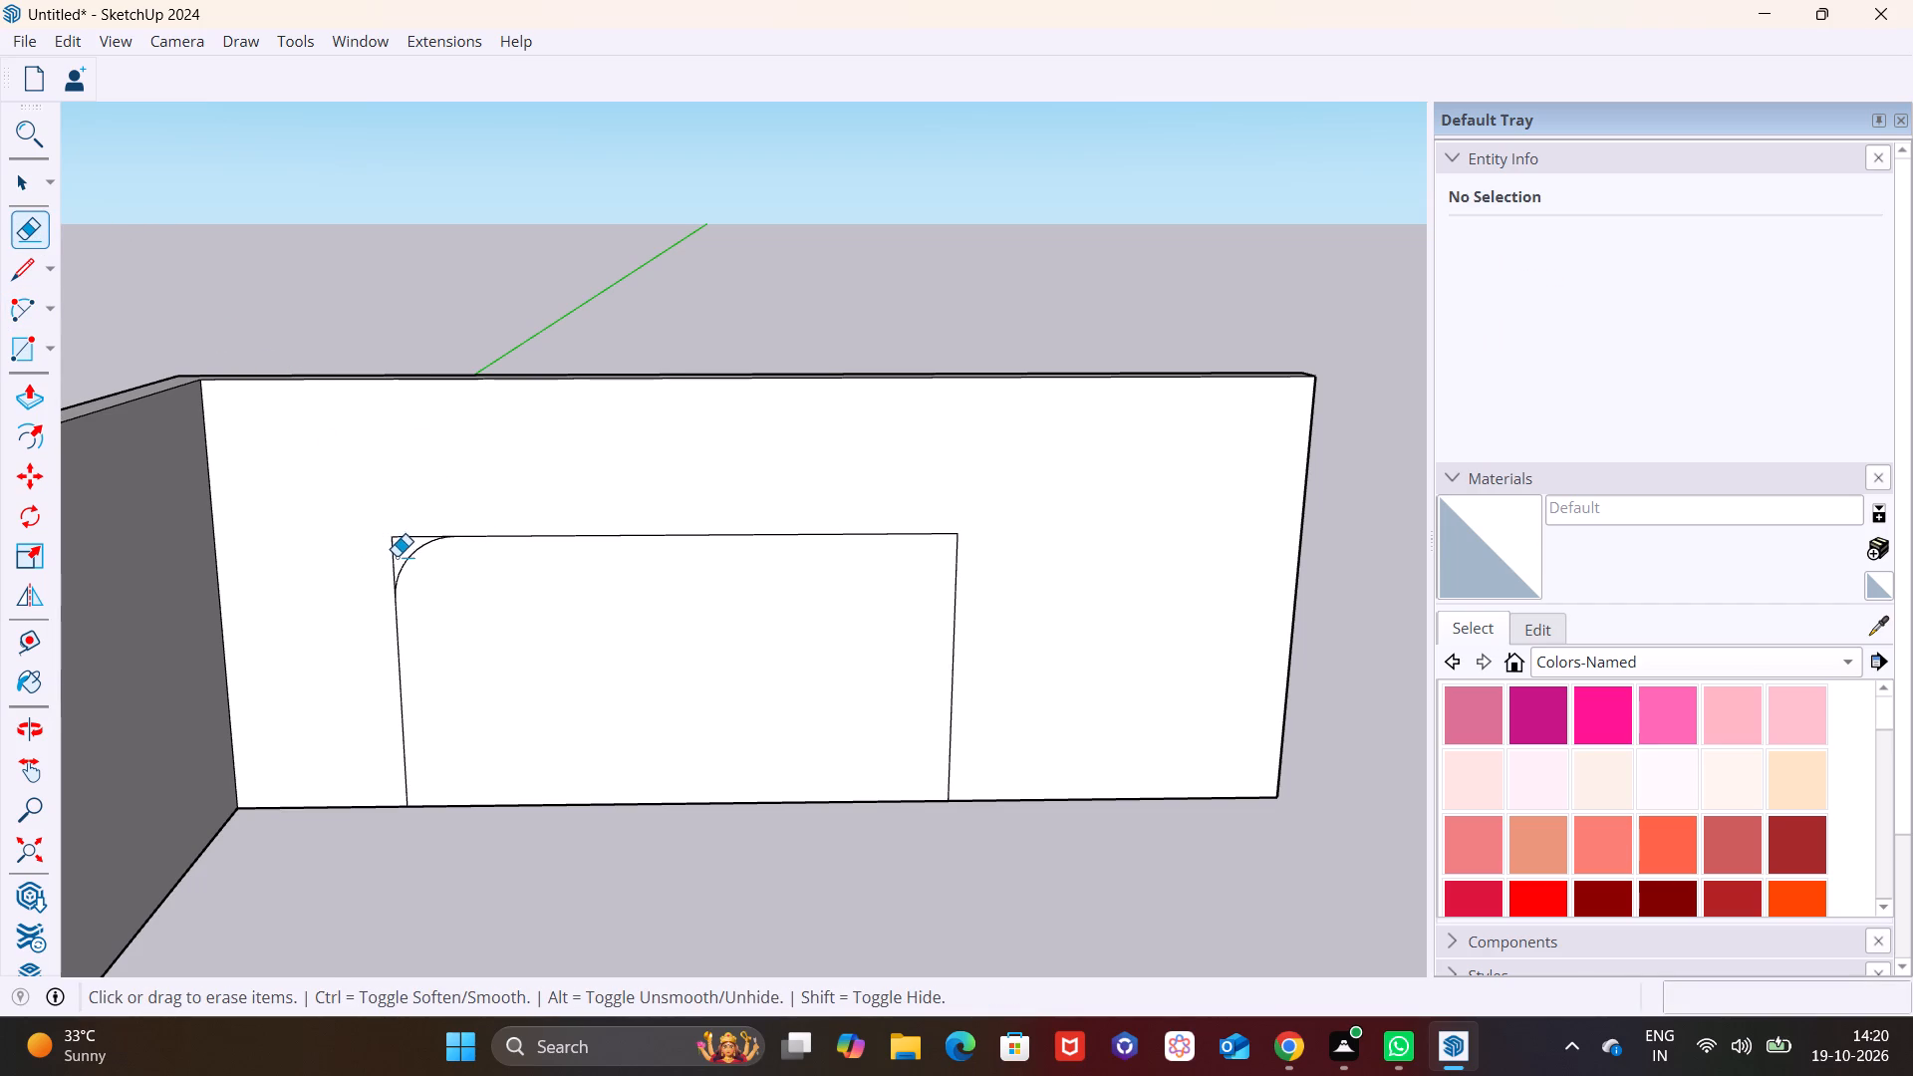
pyautogui.click(397, 554)
pyautogui.click(409, 534)
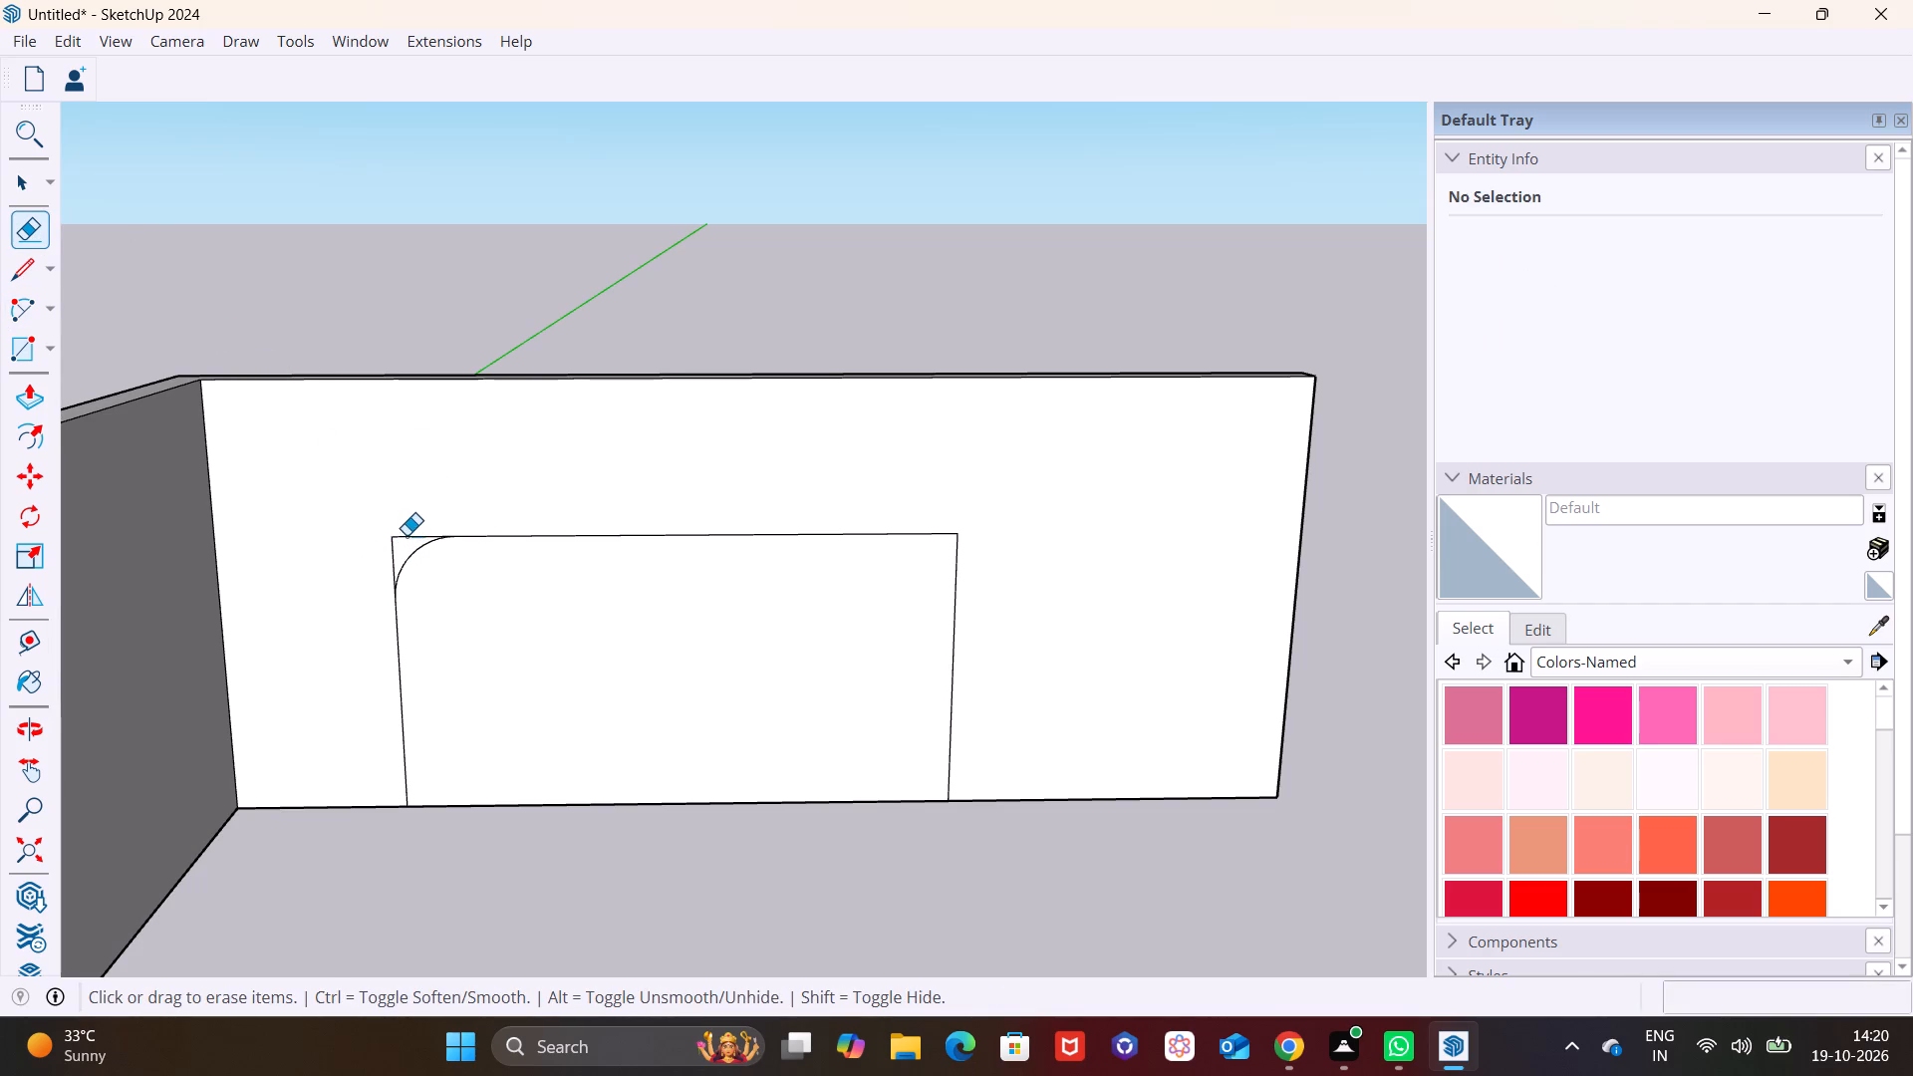
pyautogui.click(407, 535)
pyautogui.click(397, 550)
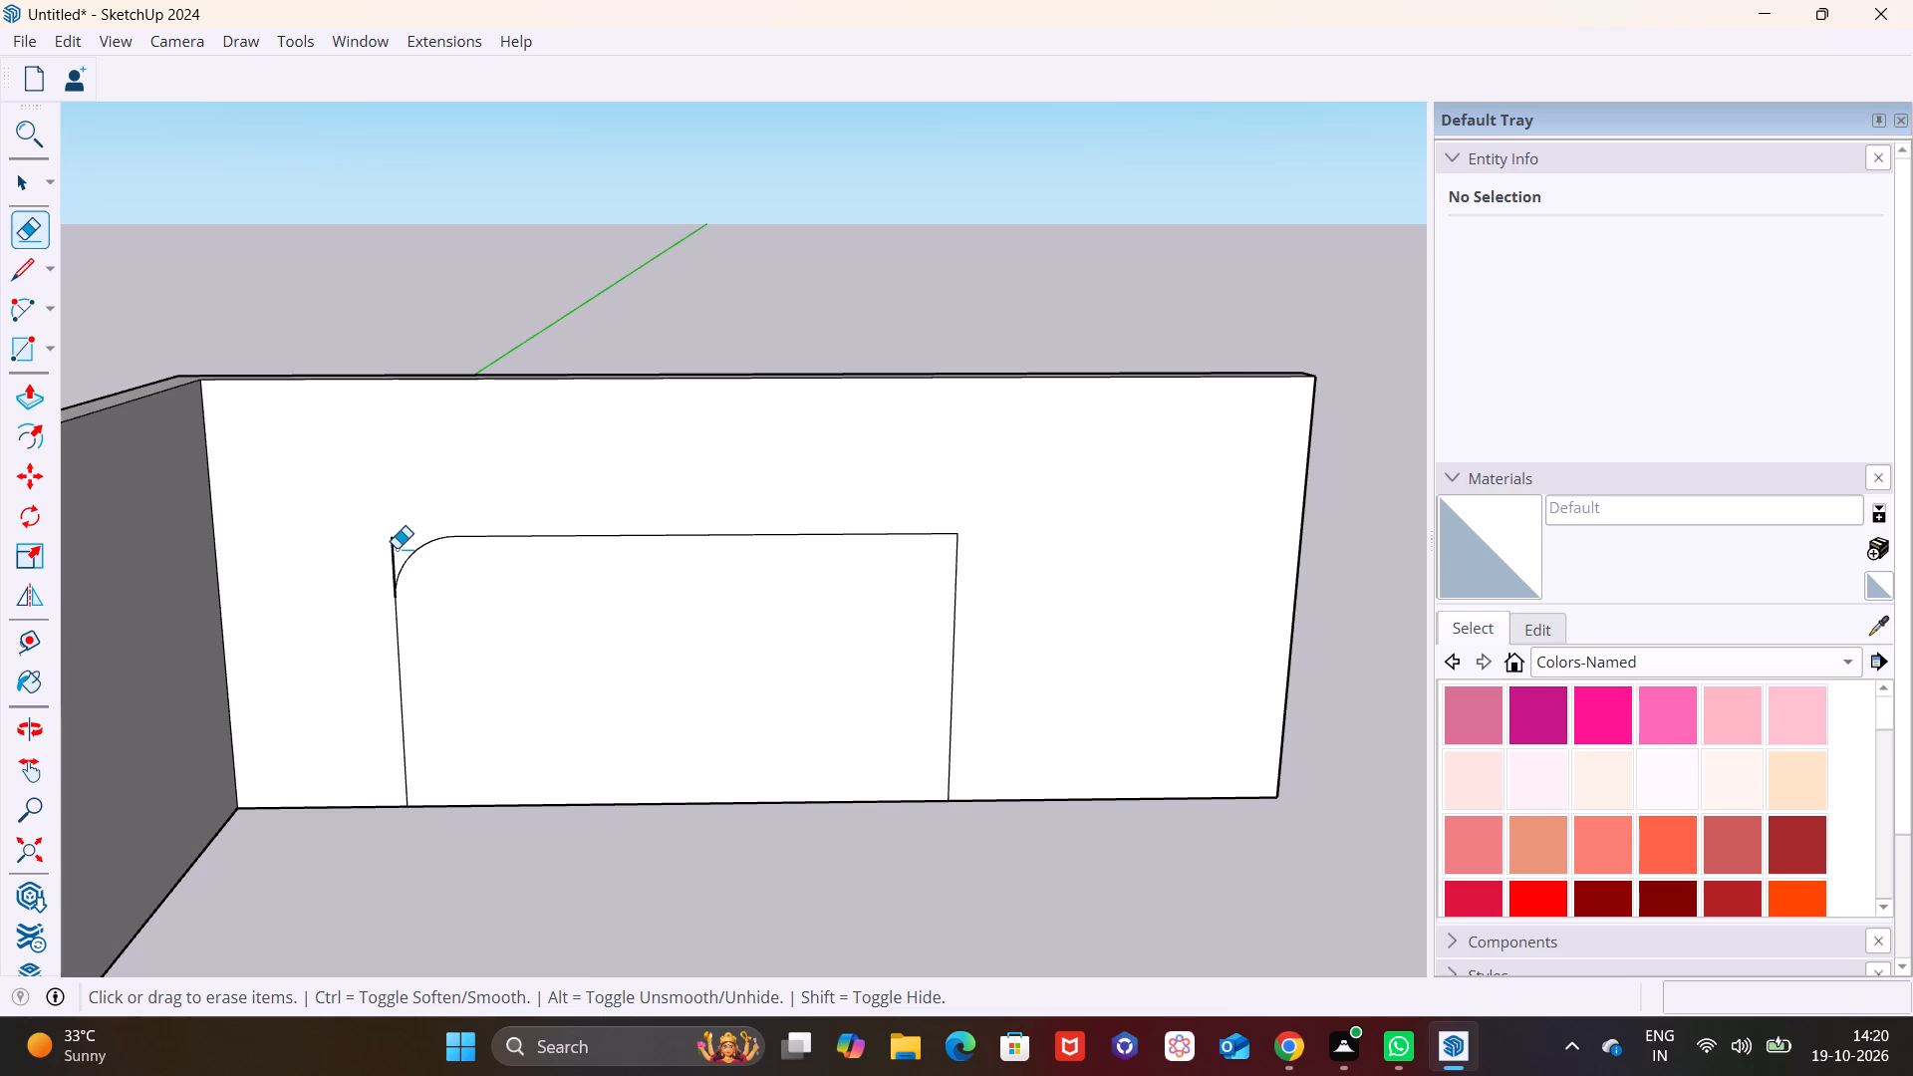
pyautogui.click(395, 548)
pyautogui.press('space')
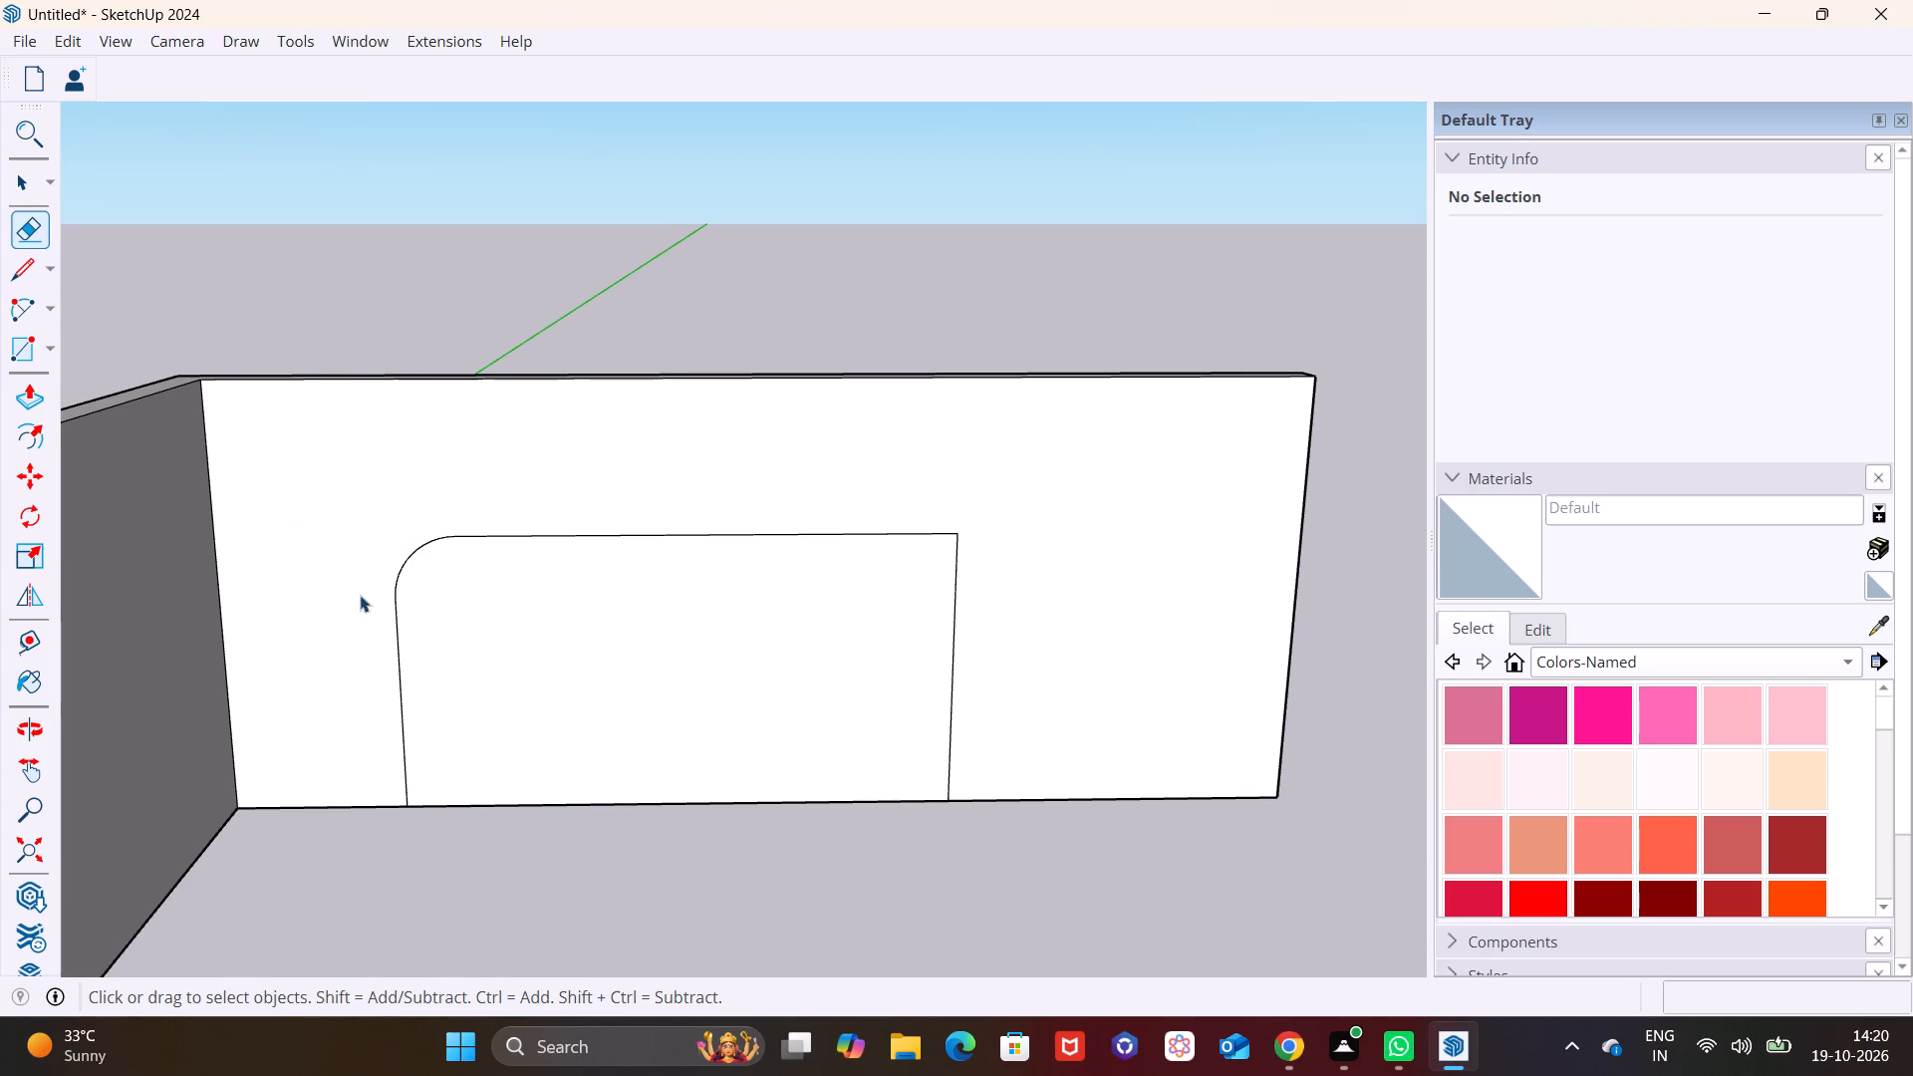
# Pull the face of the round-cornered panel a few inches out from the wall.
pyautogui.click(578, 660)
pyautogui.click(16, 402)
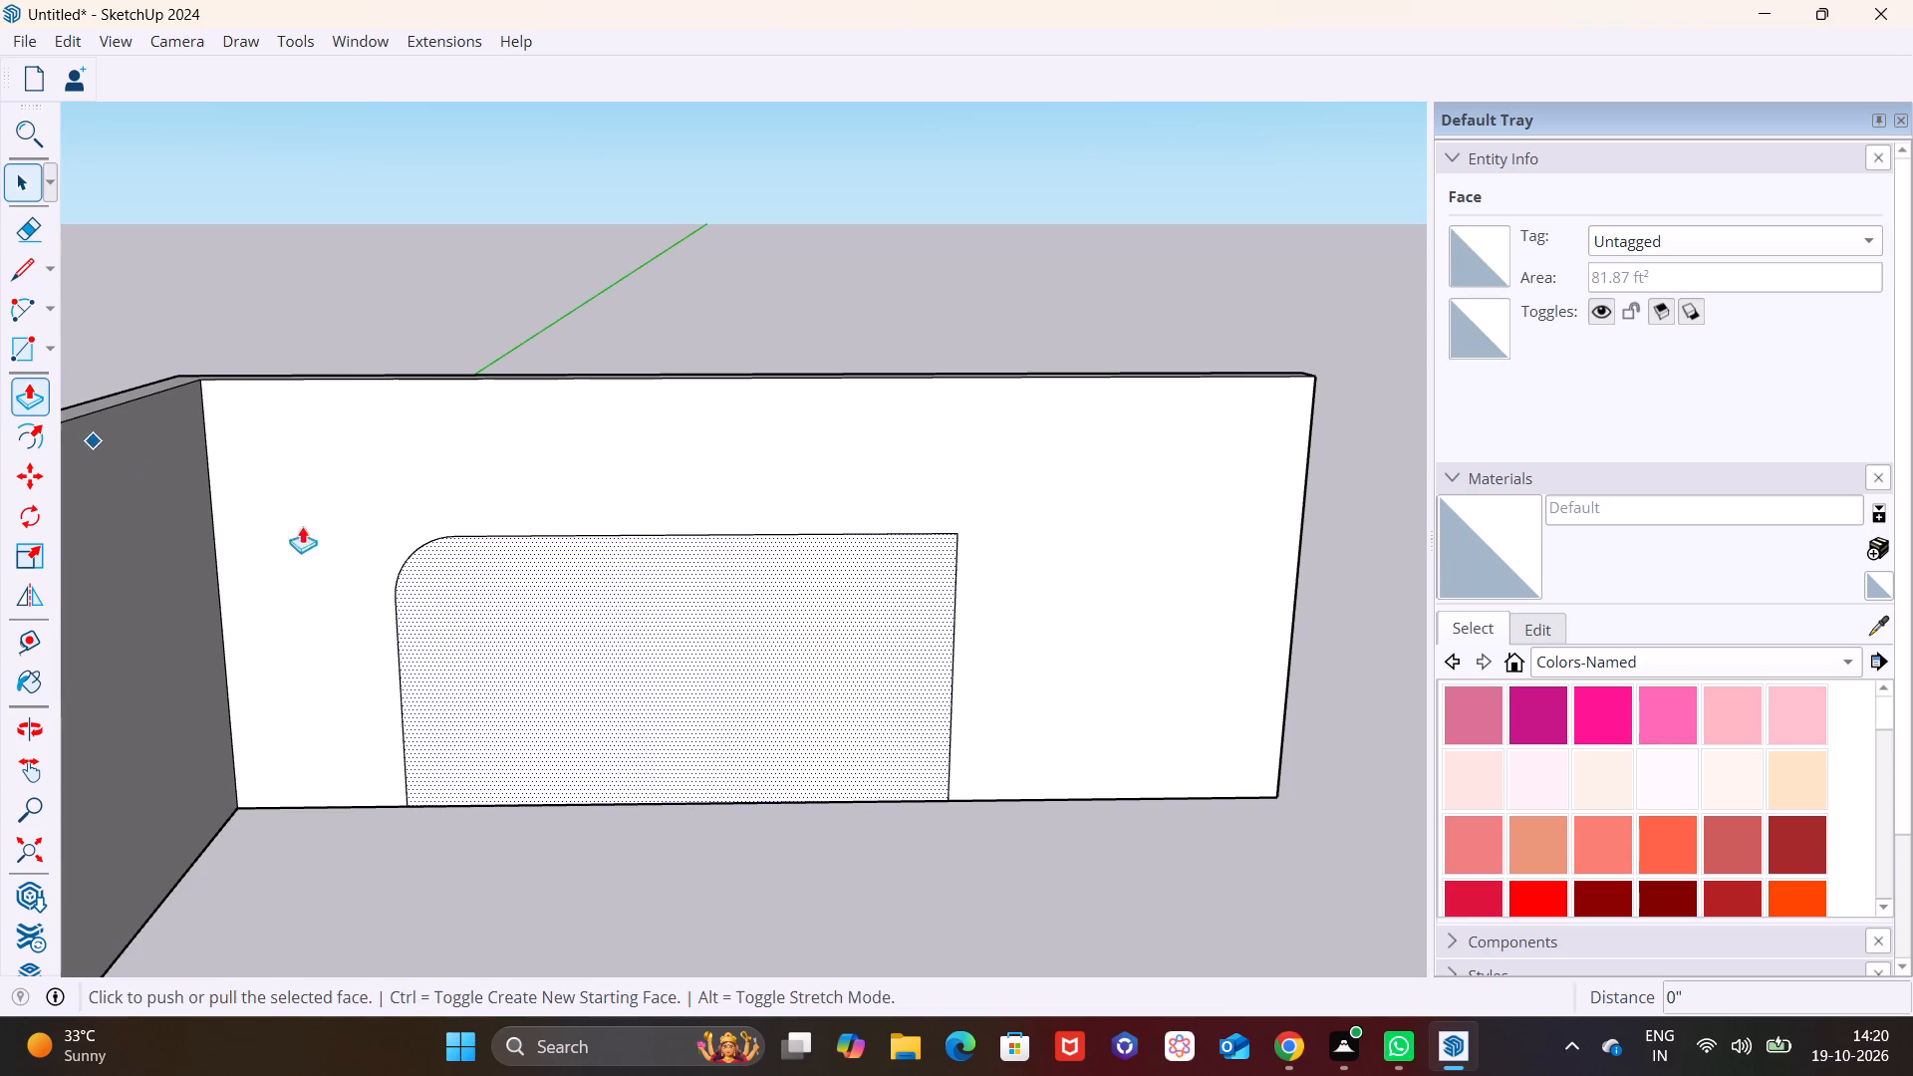
pyautogui.click(569, 607)
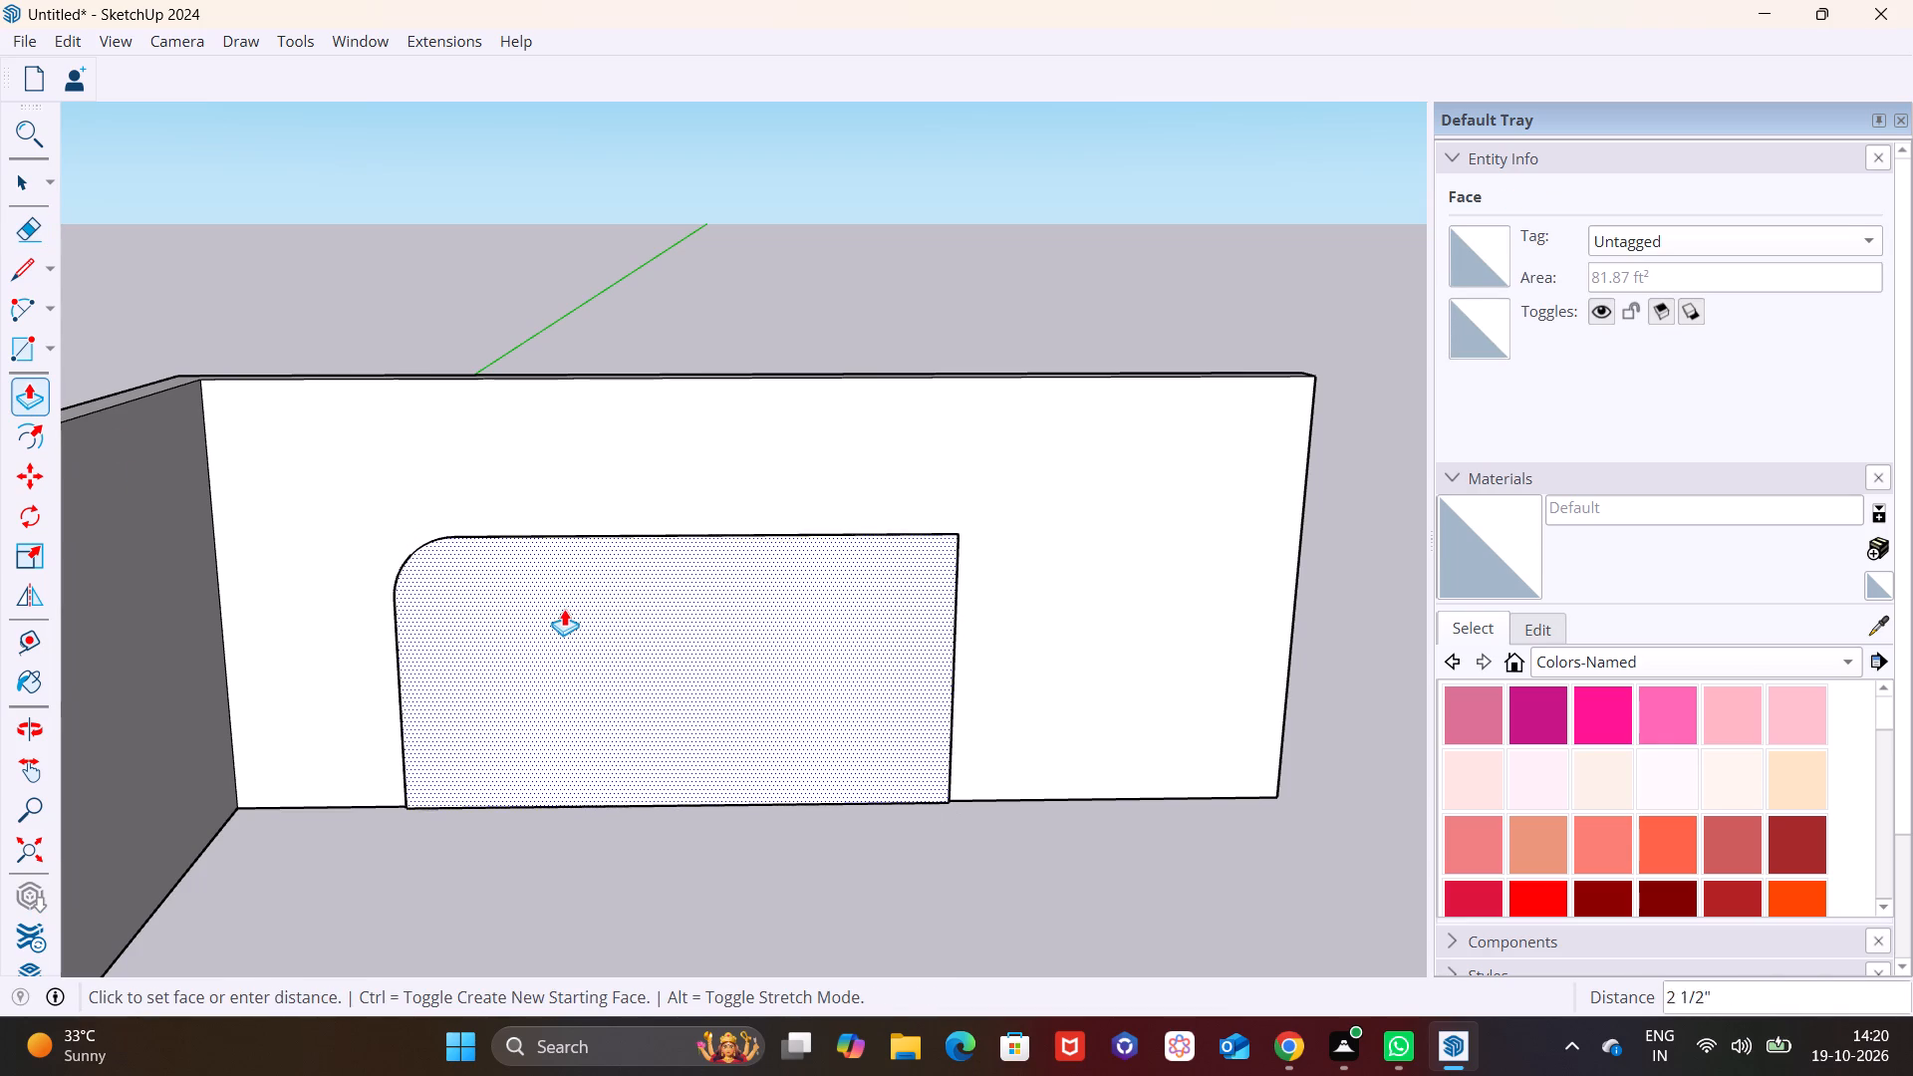
pyautogui.click(563, 609)
pyautogui.press('space')
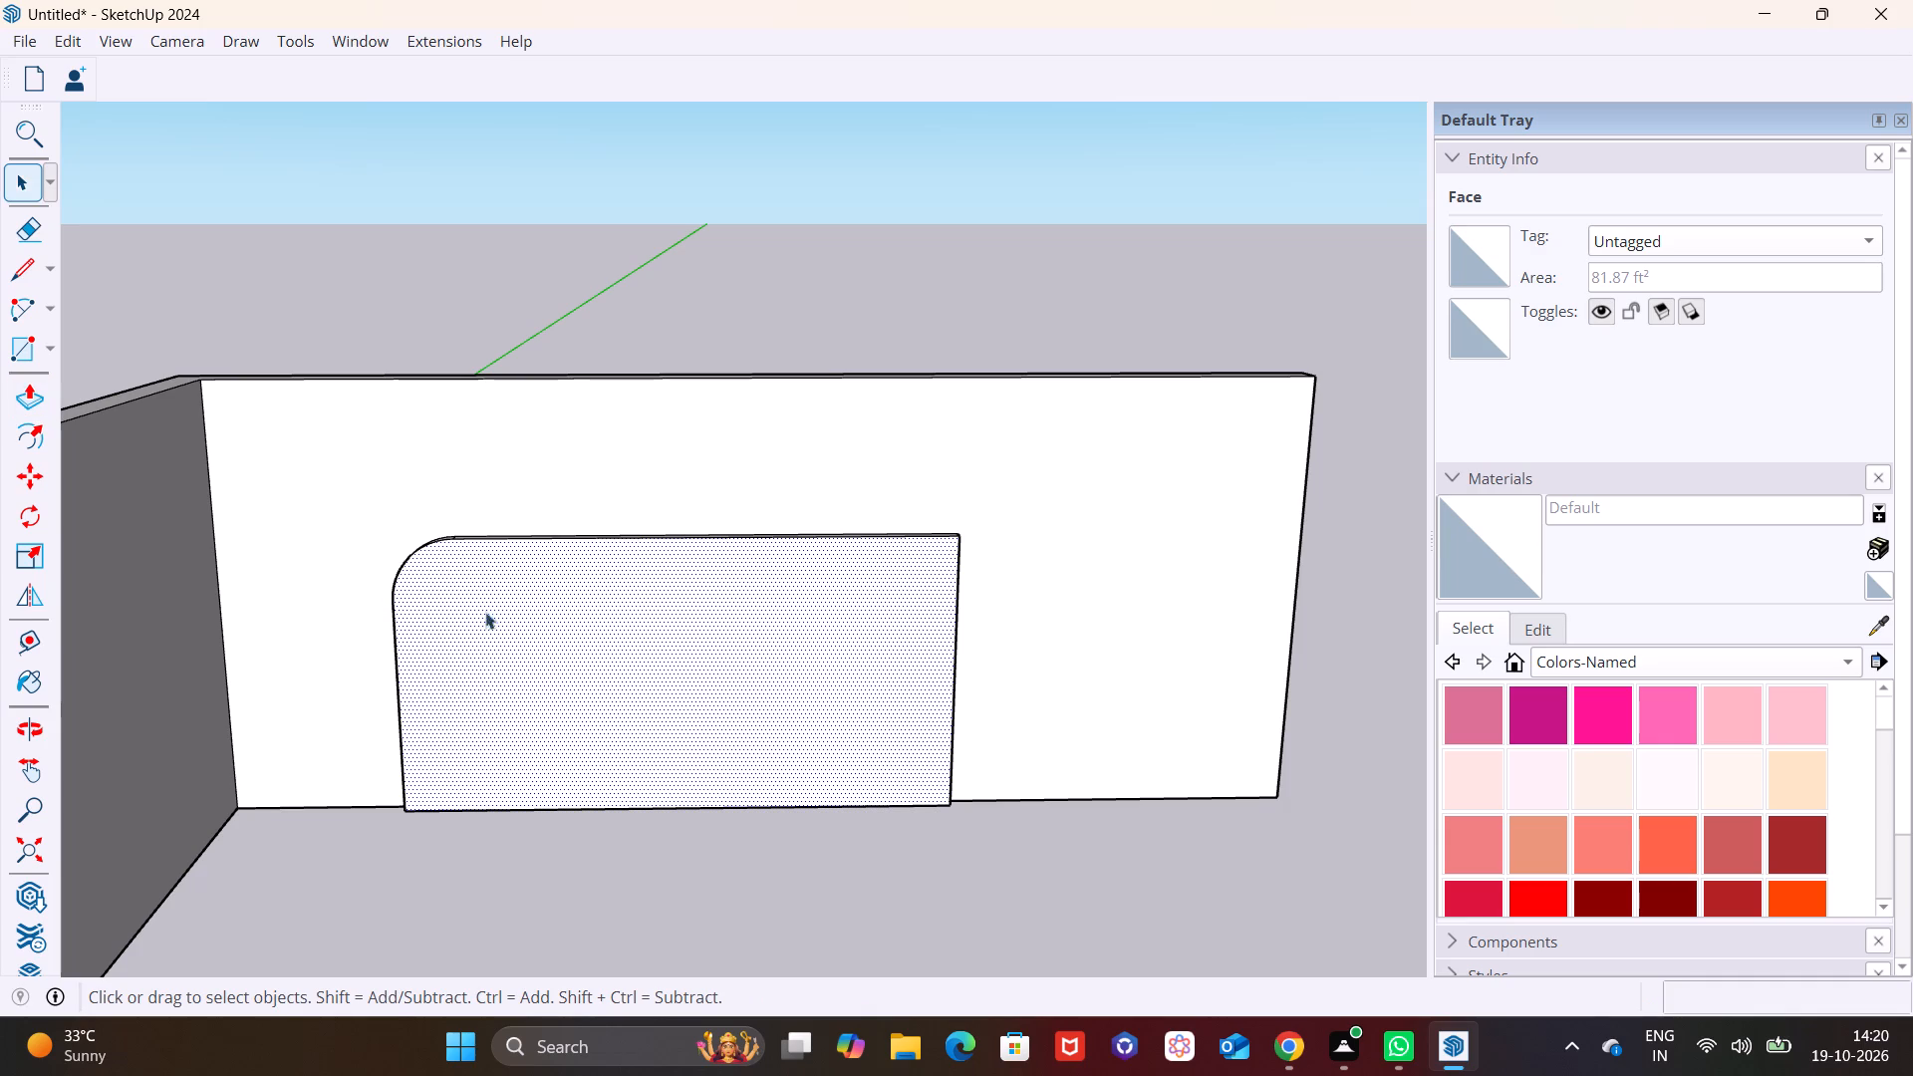
# Pull the panel's narrow top face upward by about 7 1/2".
pyautogui.moveTo(571, 625); pyautogui.dragTo(451, 700, button='middle')
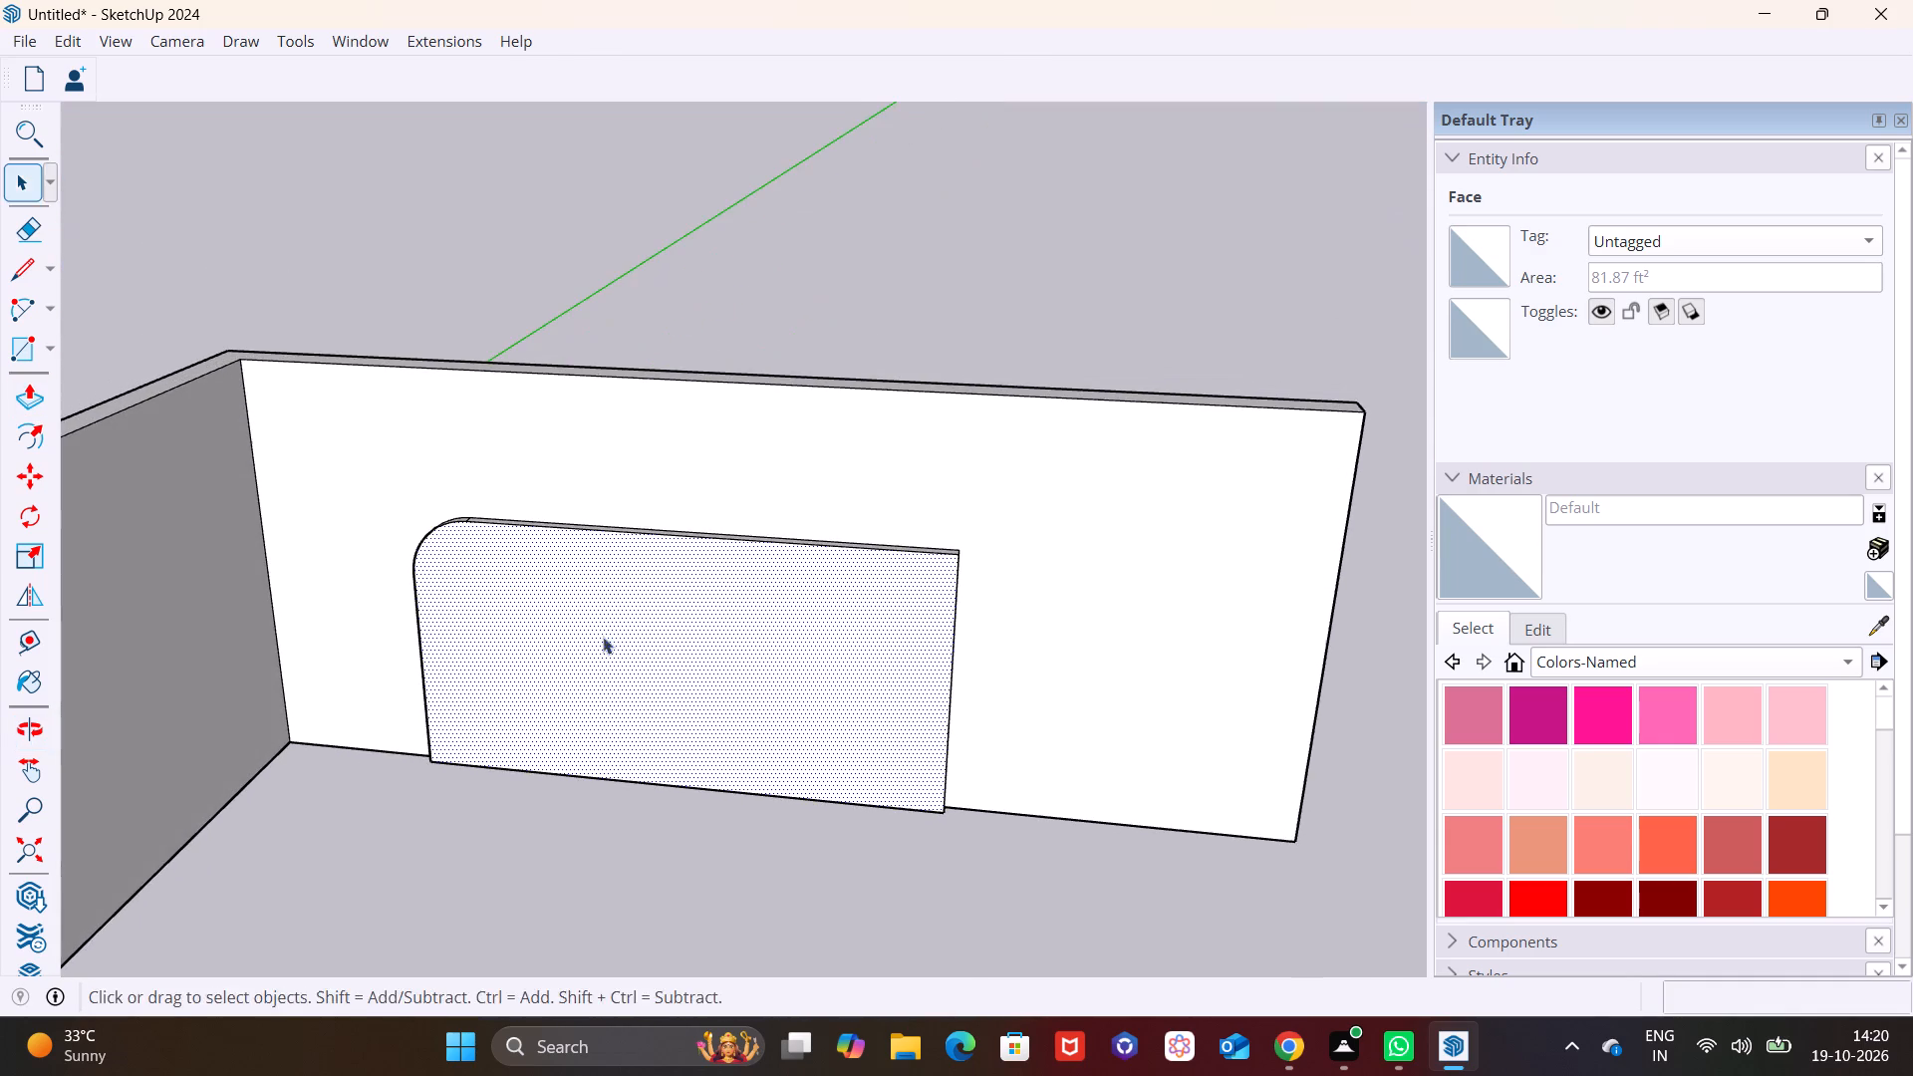
pyautogui.moveTo(675, 621); pyautogui.dragTo(648, 727, button='middle')
pyautogui.scroll(6, 706, 529)
pyautogui.click(615, 533)
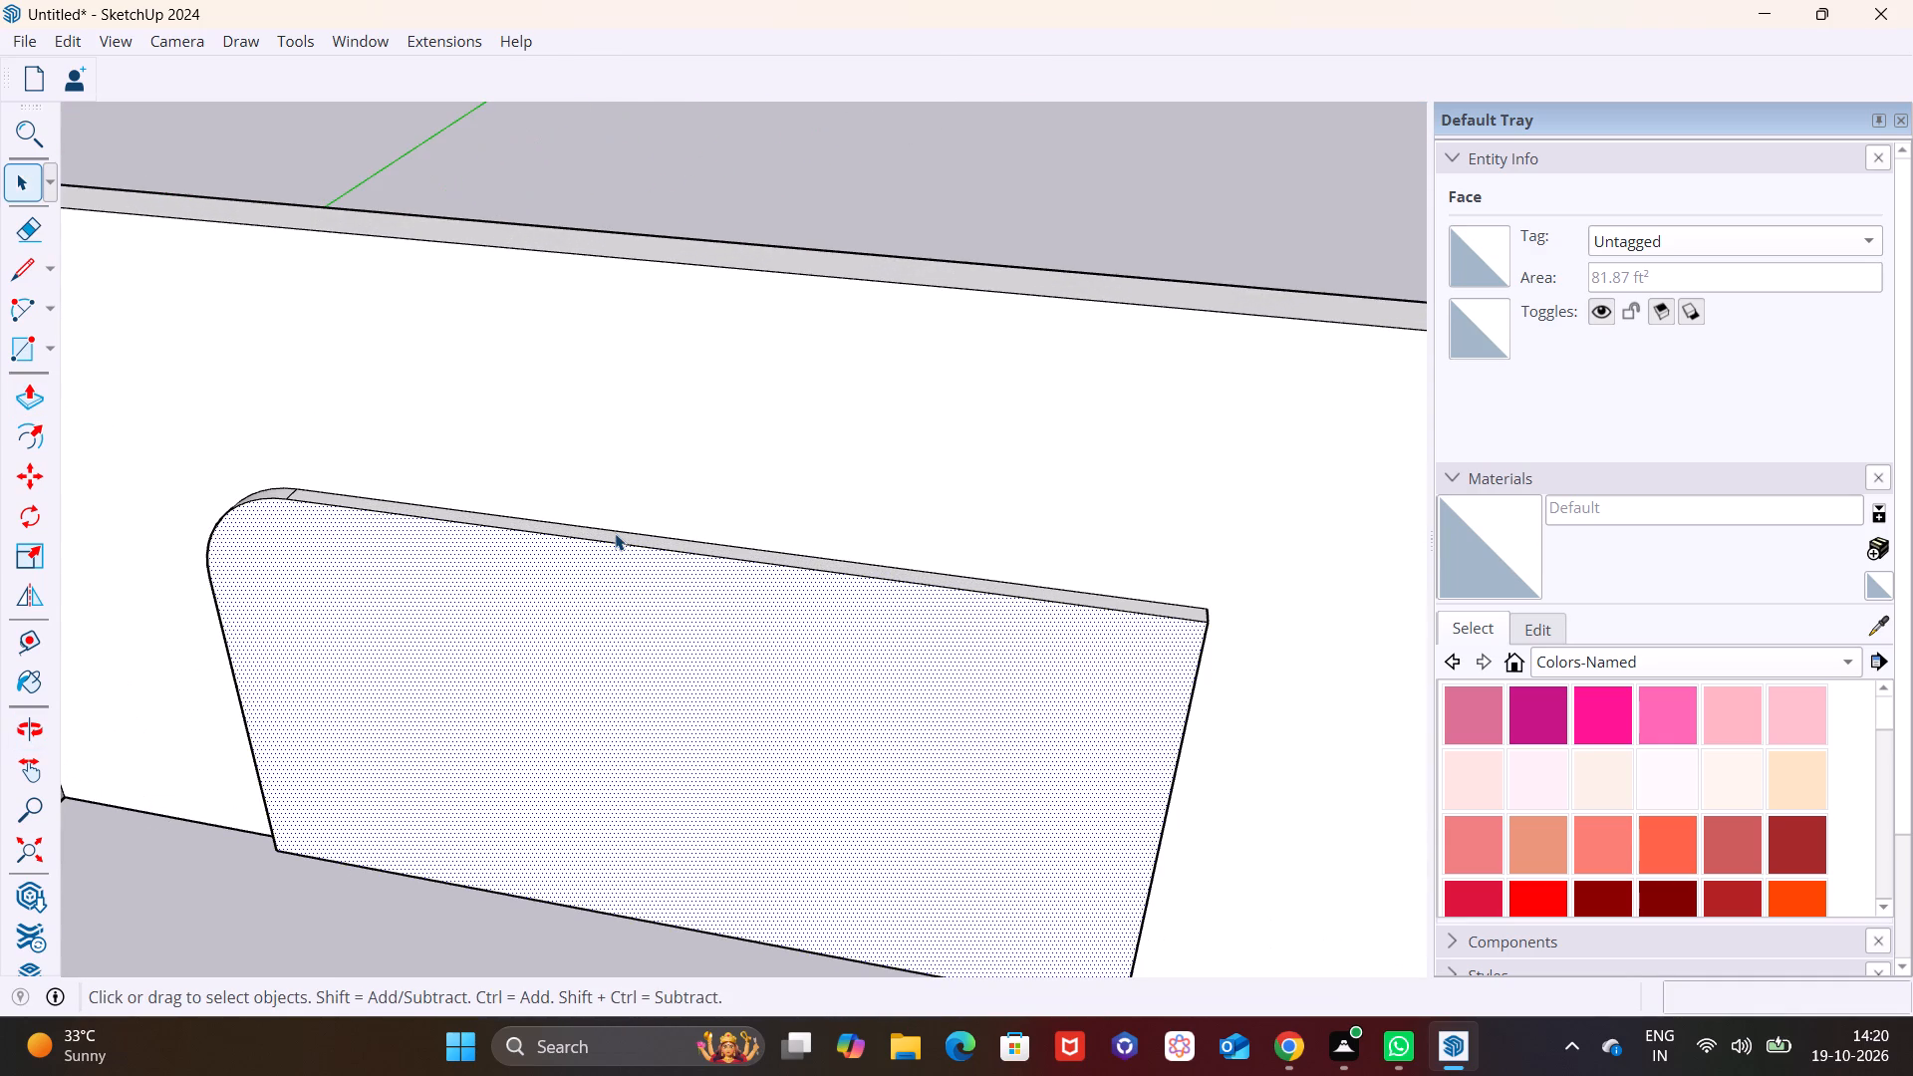
pyautogui.click(605, 537)
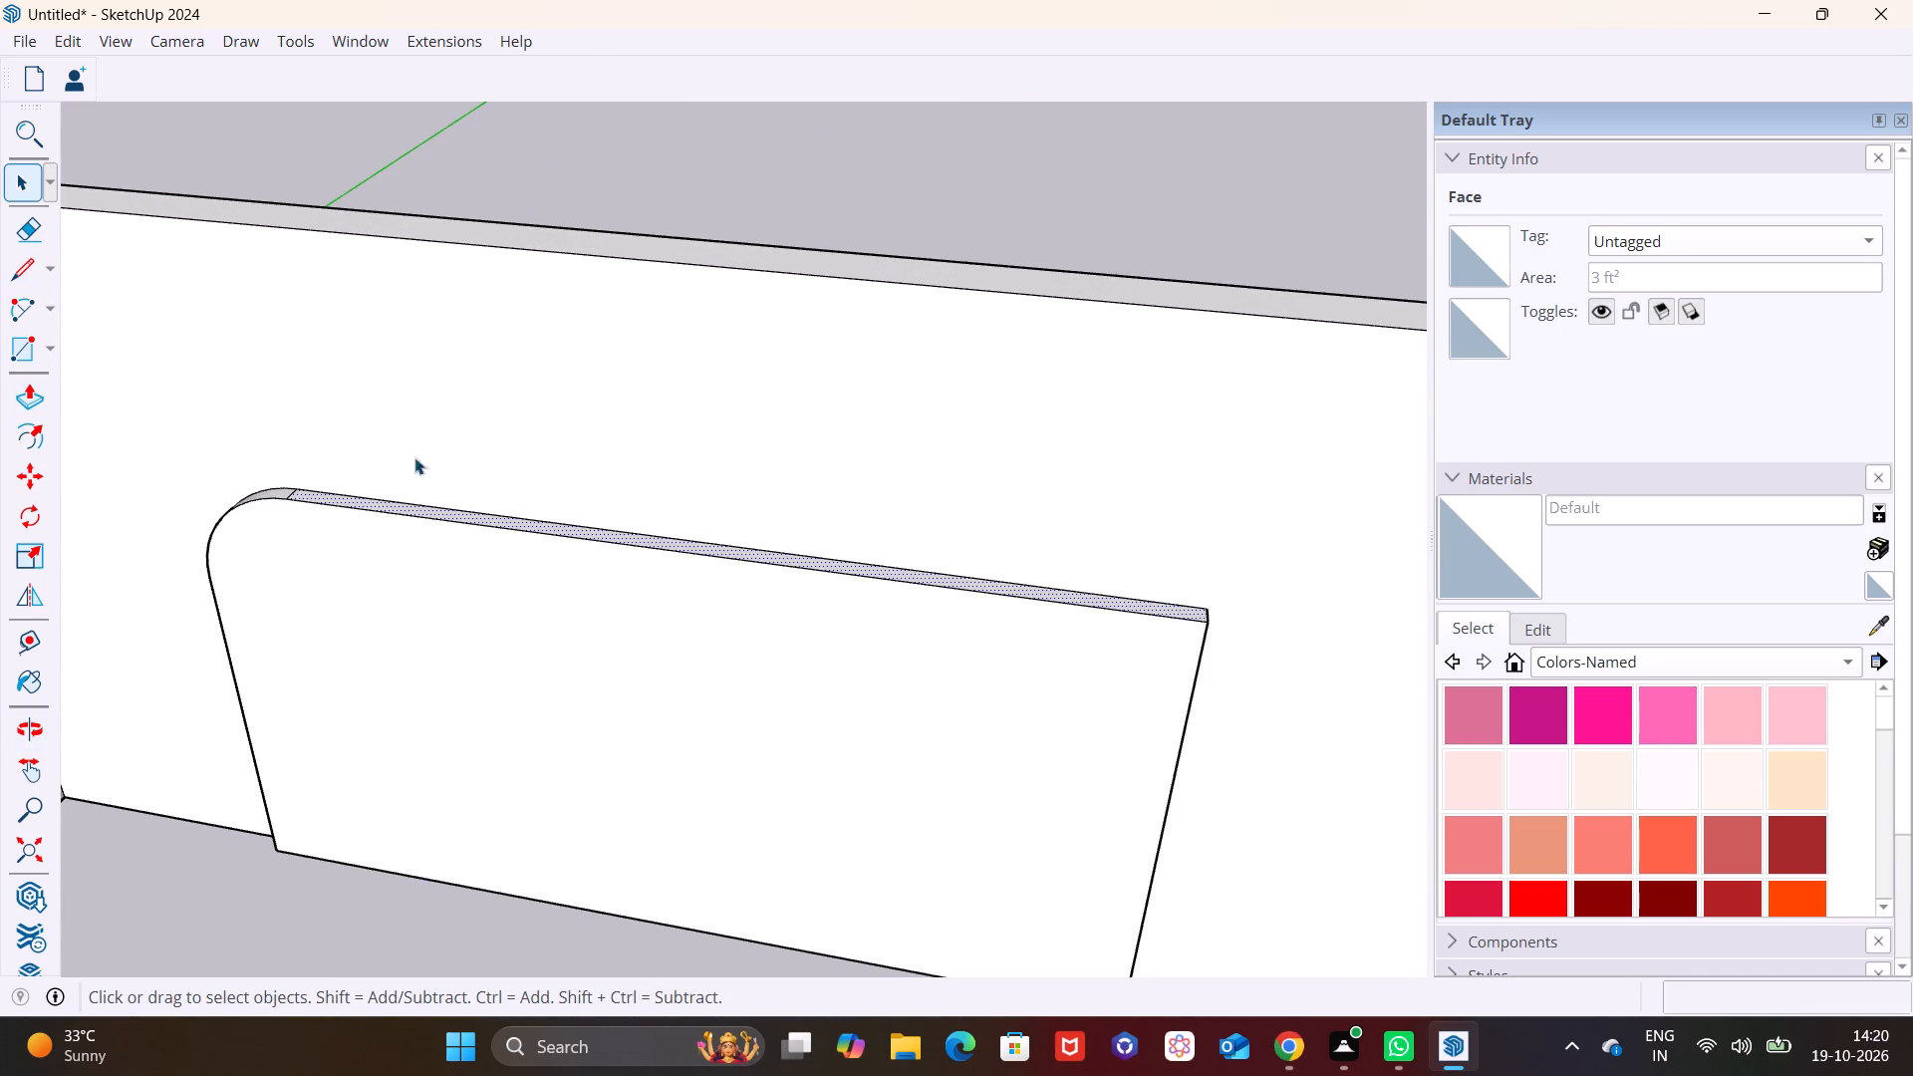
pyautogui.click(27, 388)
pyautogui.click(429, 507)
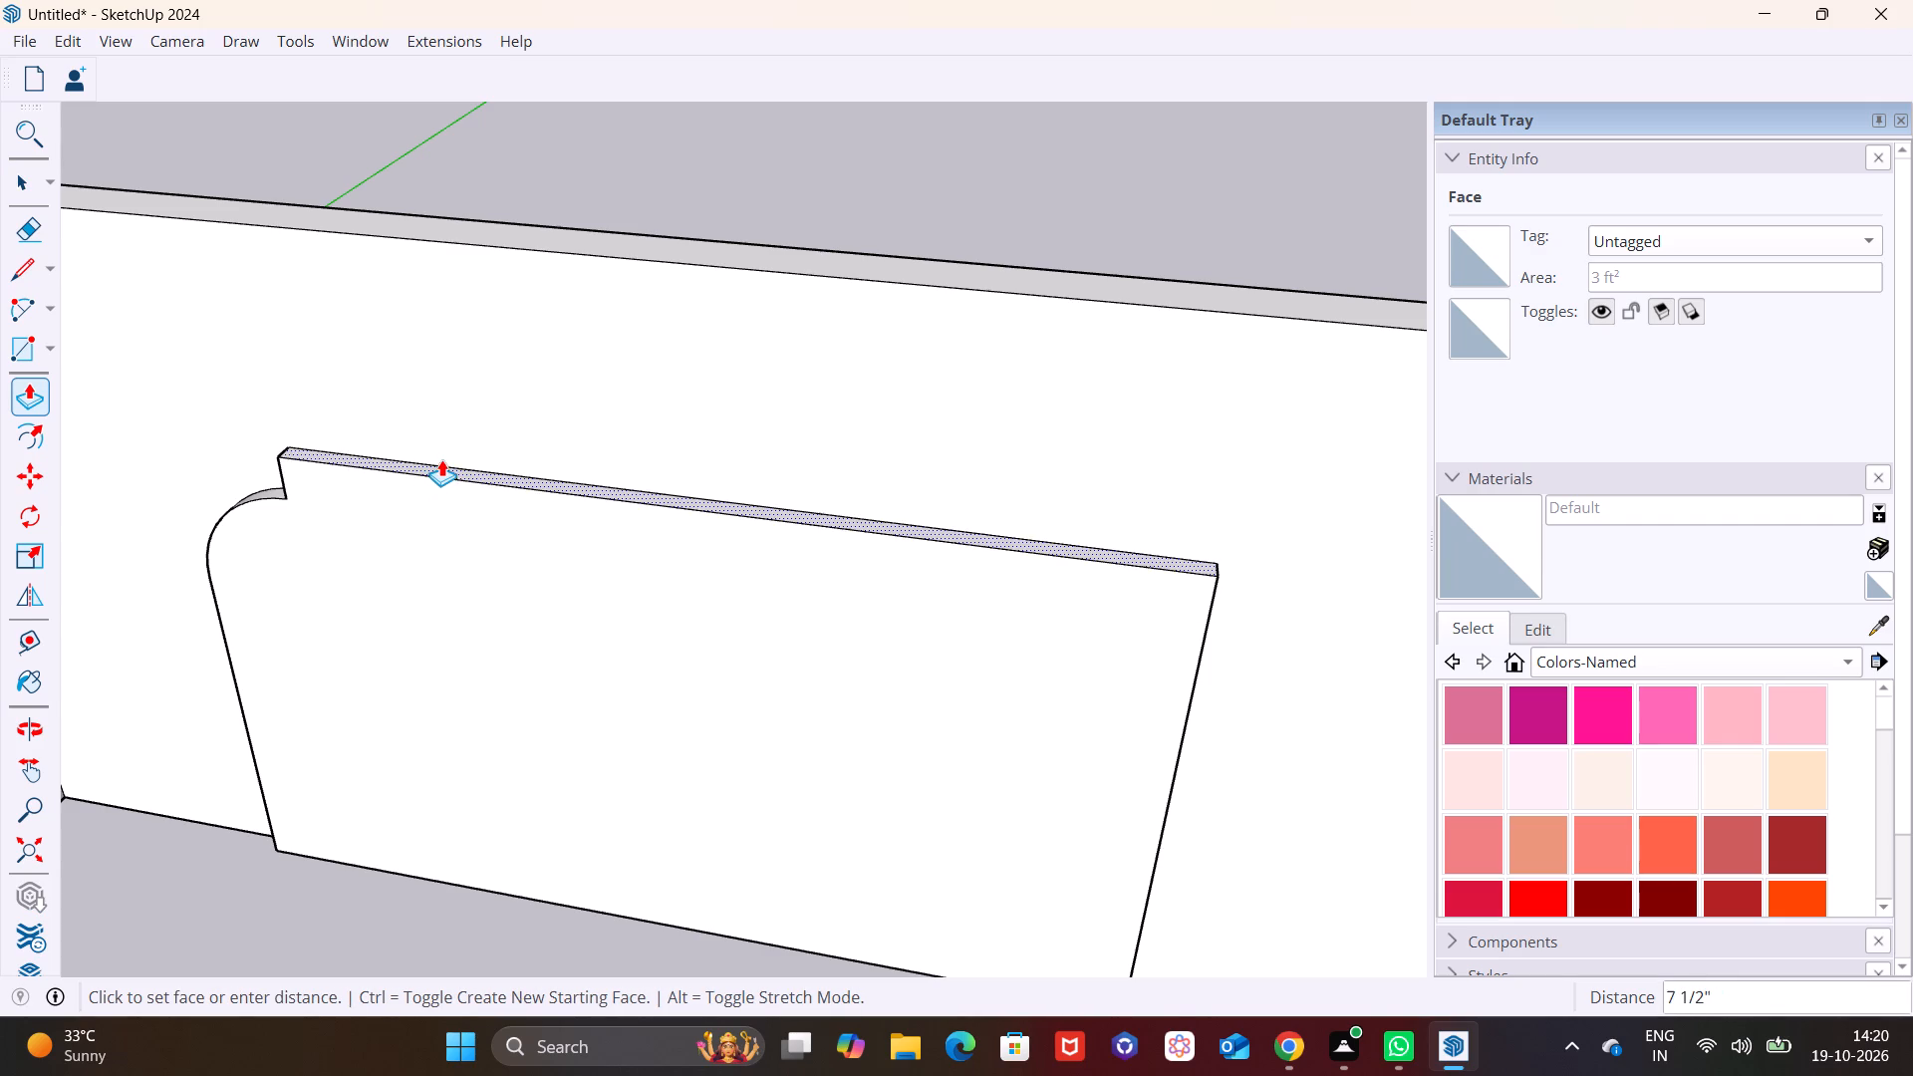
pyautogui.click(443, 457)
pyautogui.press('space')
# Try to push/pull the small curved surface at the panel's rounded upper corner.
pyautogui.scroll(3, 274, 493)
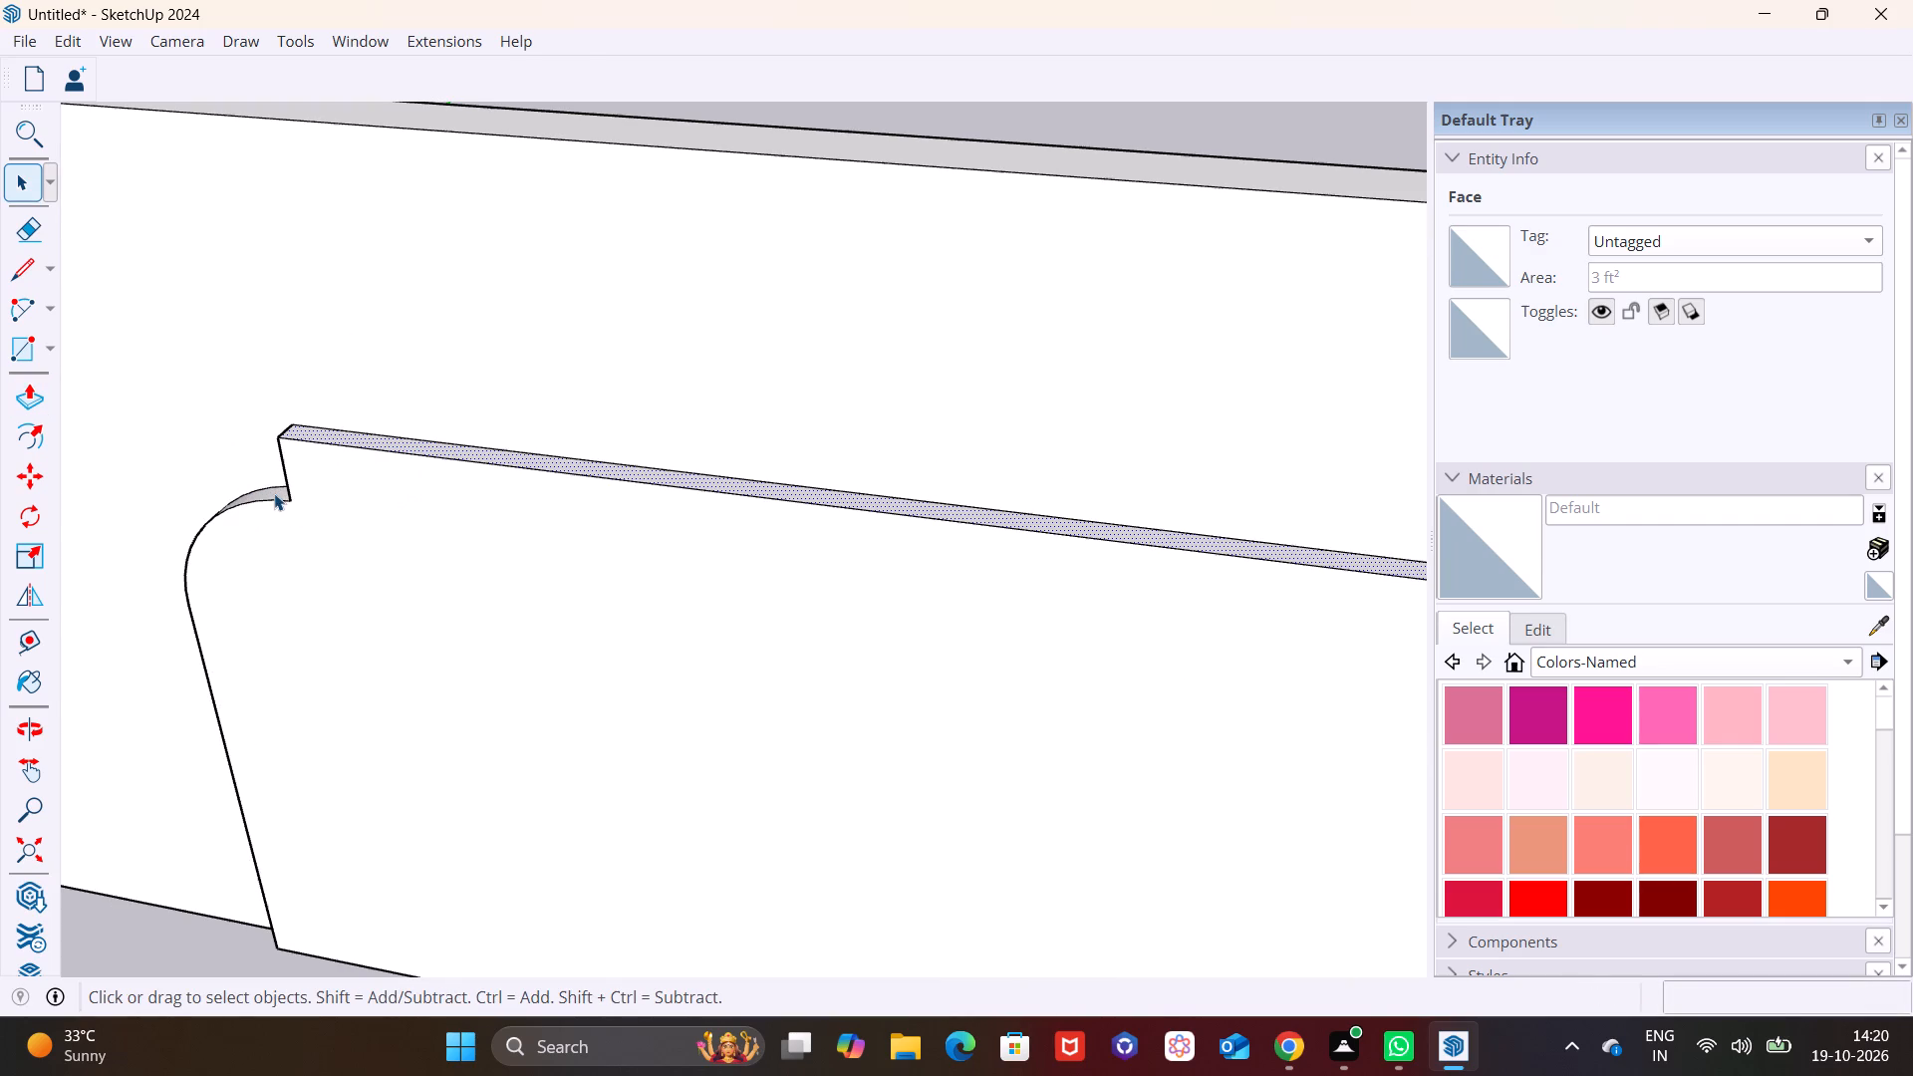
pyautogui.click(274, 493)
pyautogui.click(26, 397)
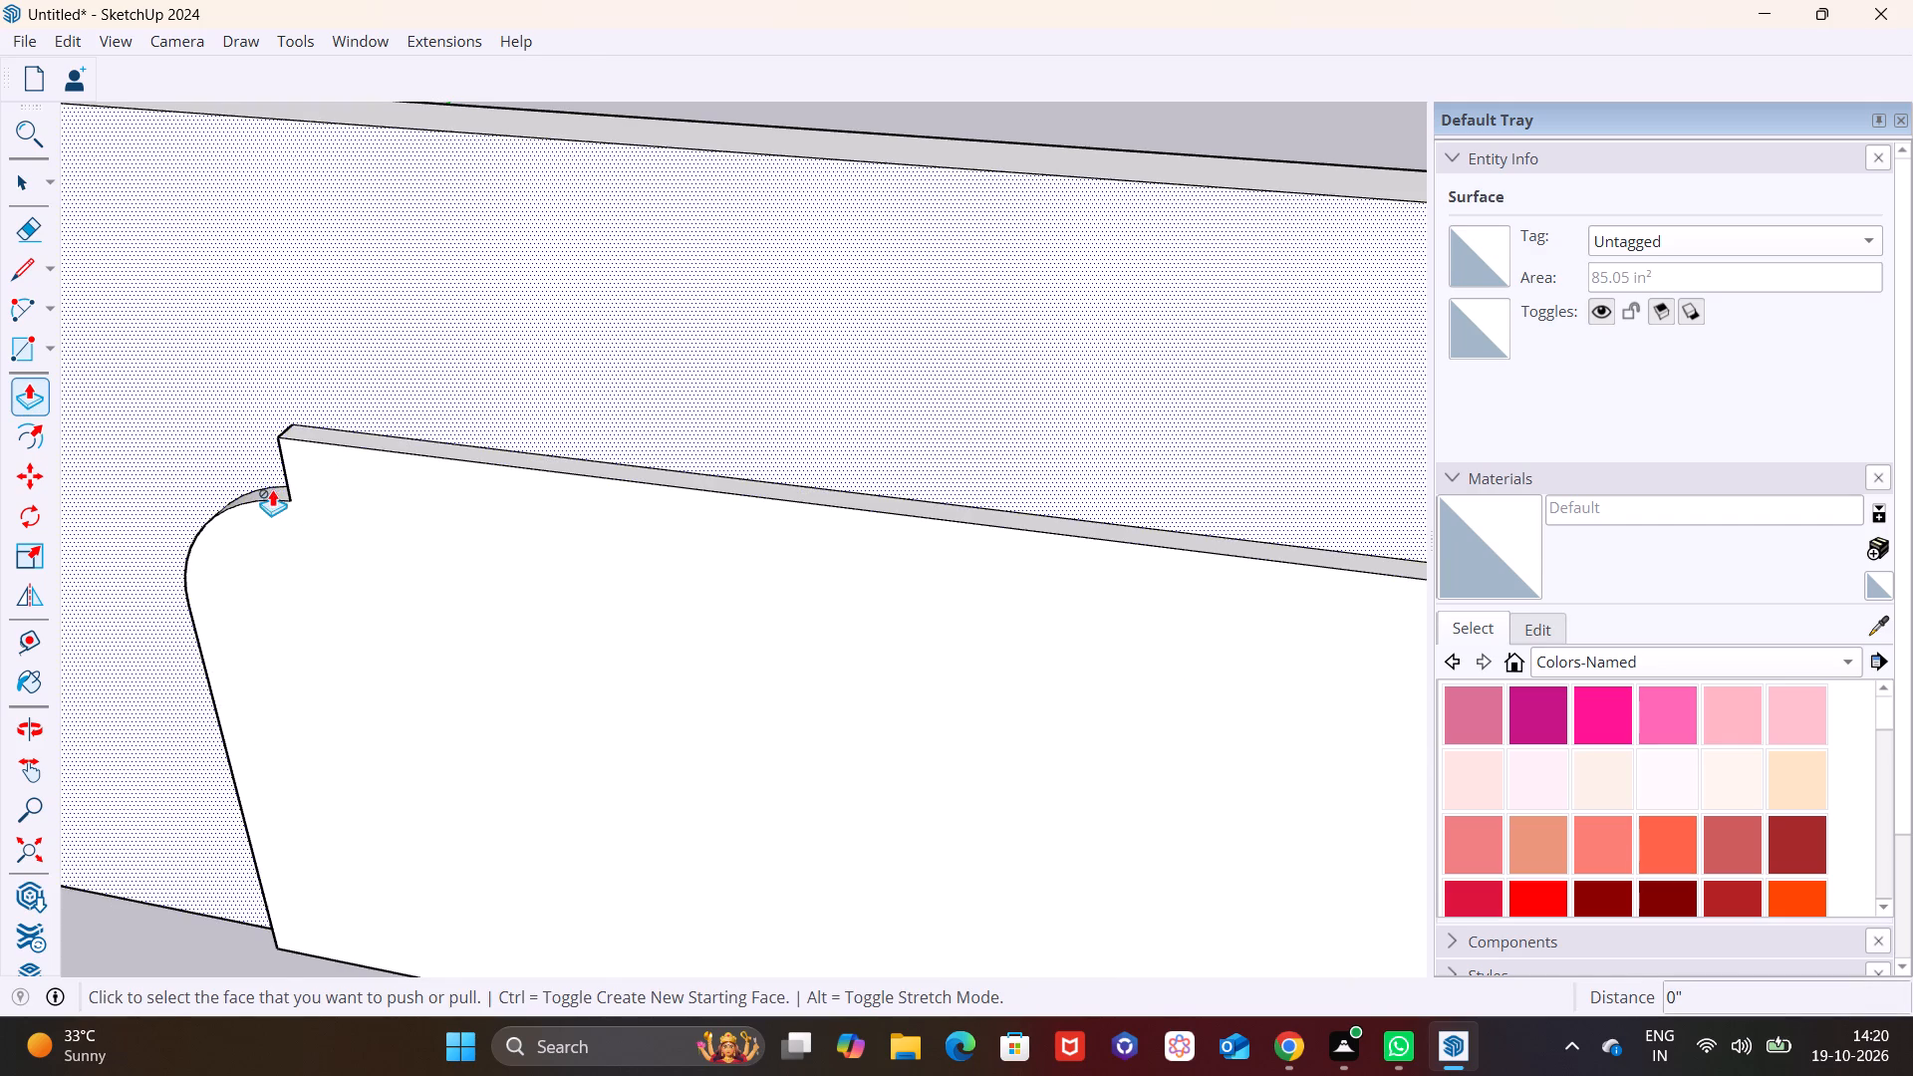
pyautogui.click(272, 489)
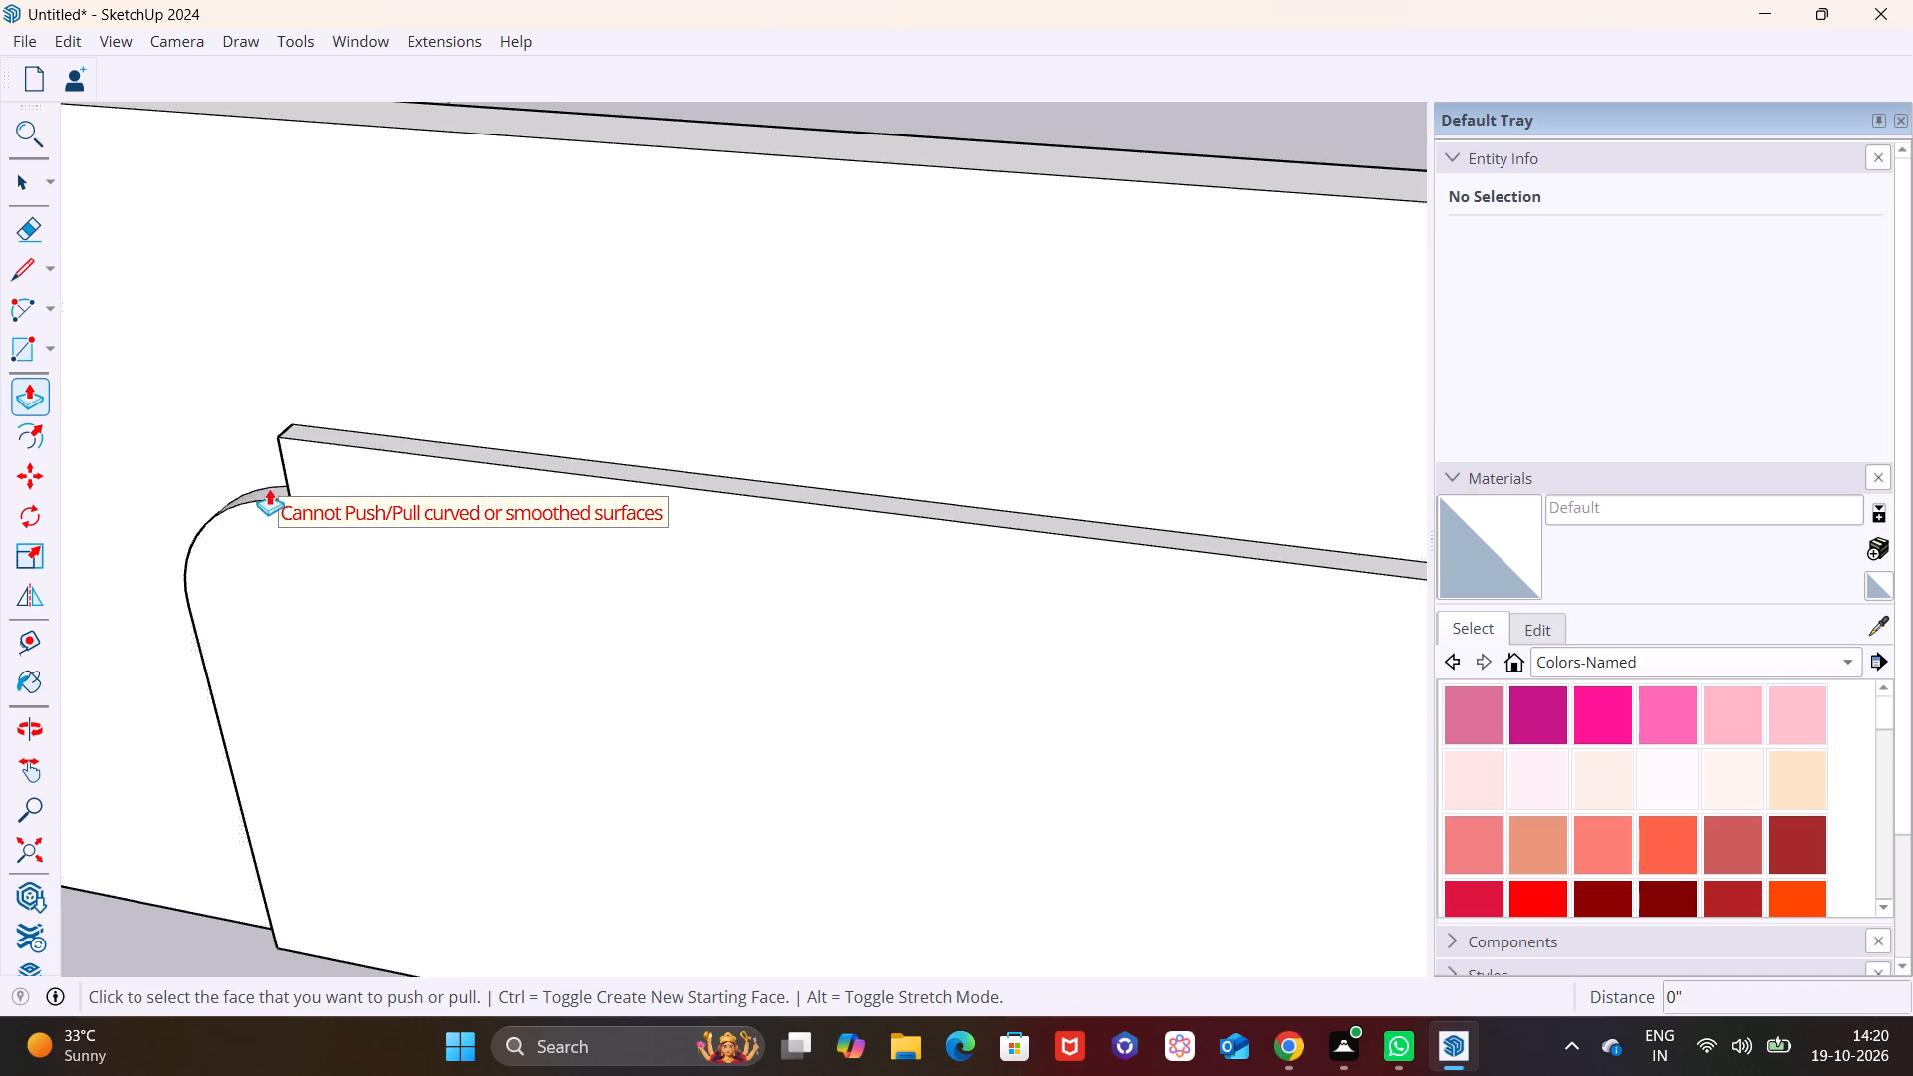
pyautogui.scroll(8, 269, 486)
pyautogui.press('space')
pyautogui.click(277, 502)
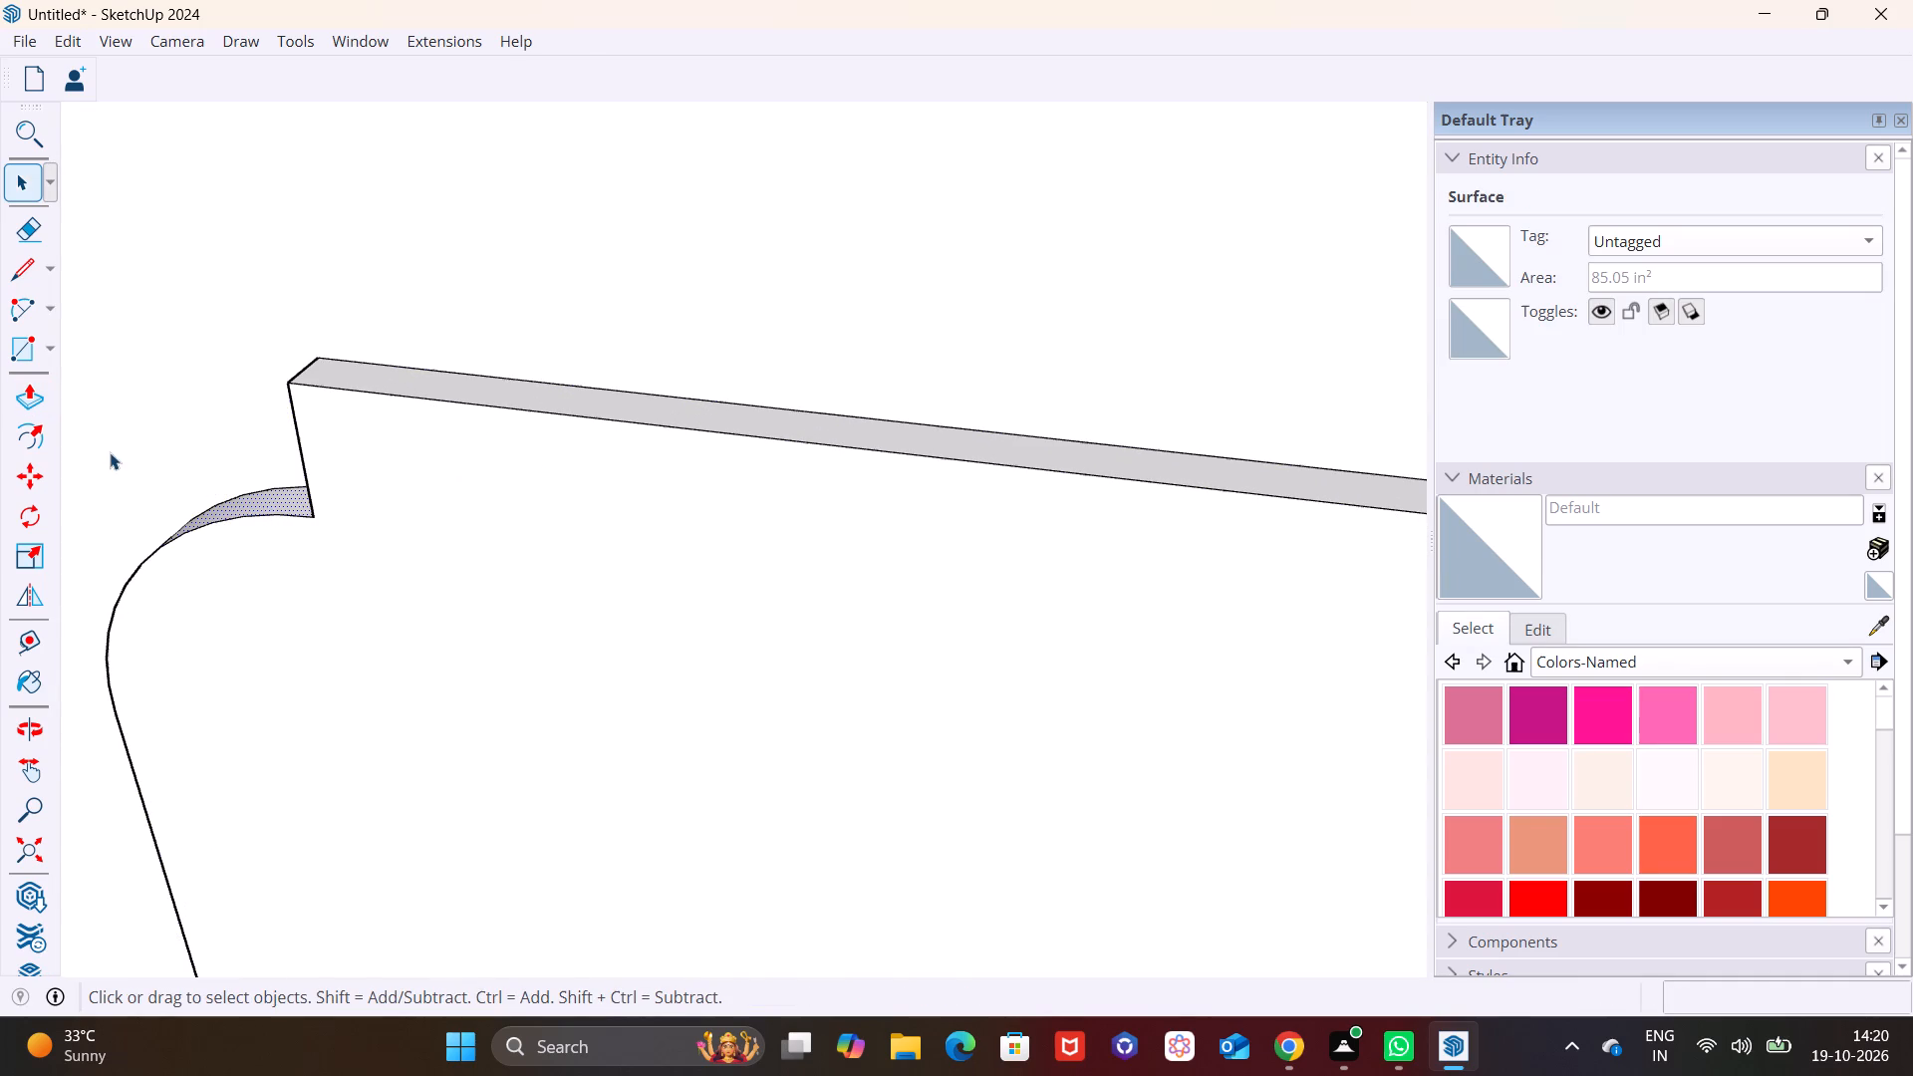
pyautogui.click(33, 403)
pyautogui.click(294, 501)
# Undo both panel pulls, the leftover-edge erasures and the corner arc, back to the flat square-cornered outline on the wall.
pyautogui.scroll(-2, 311, 461)
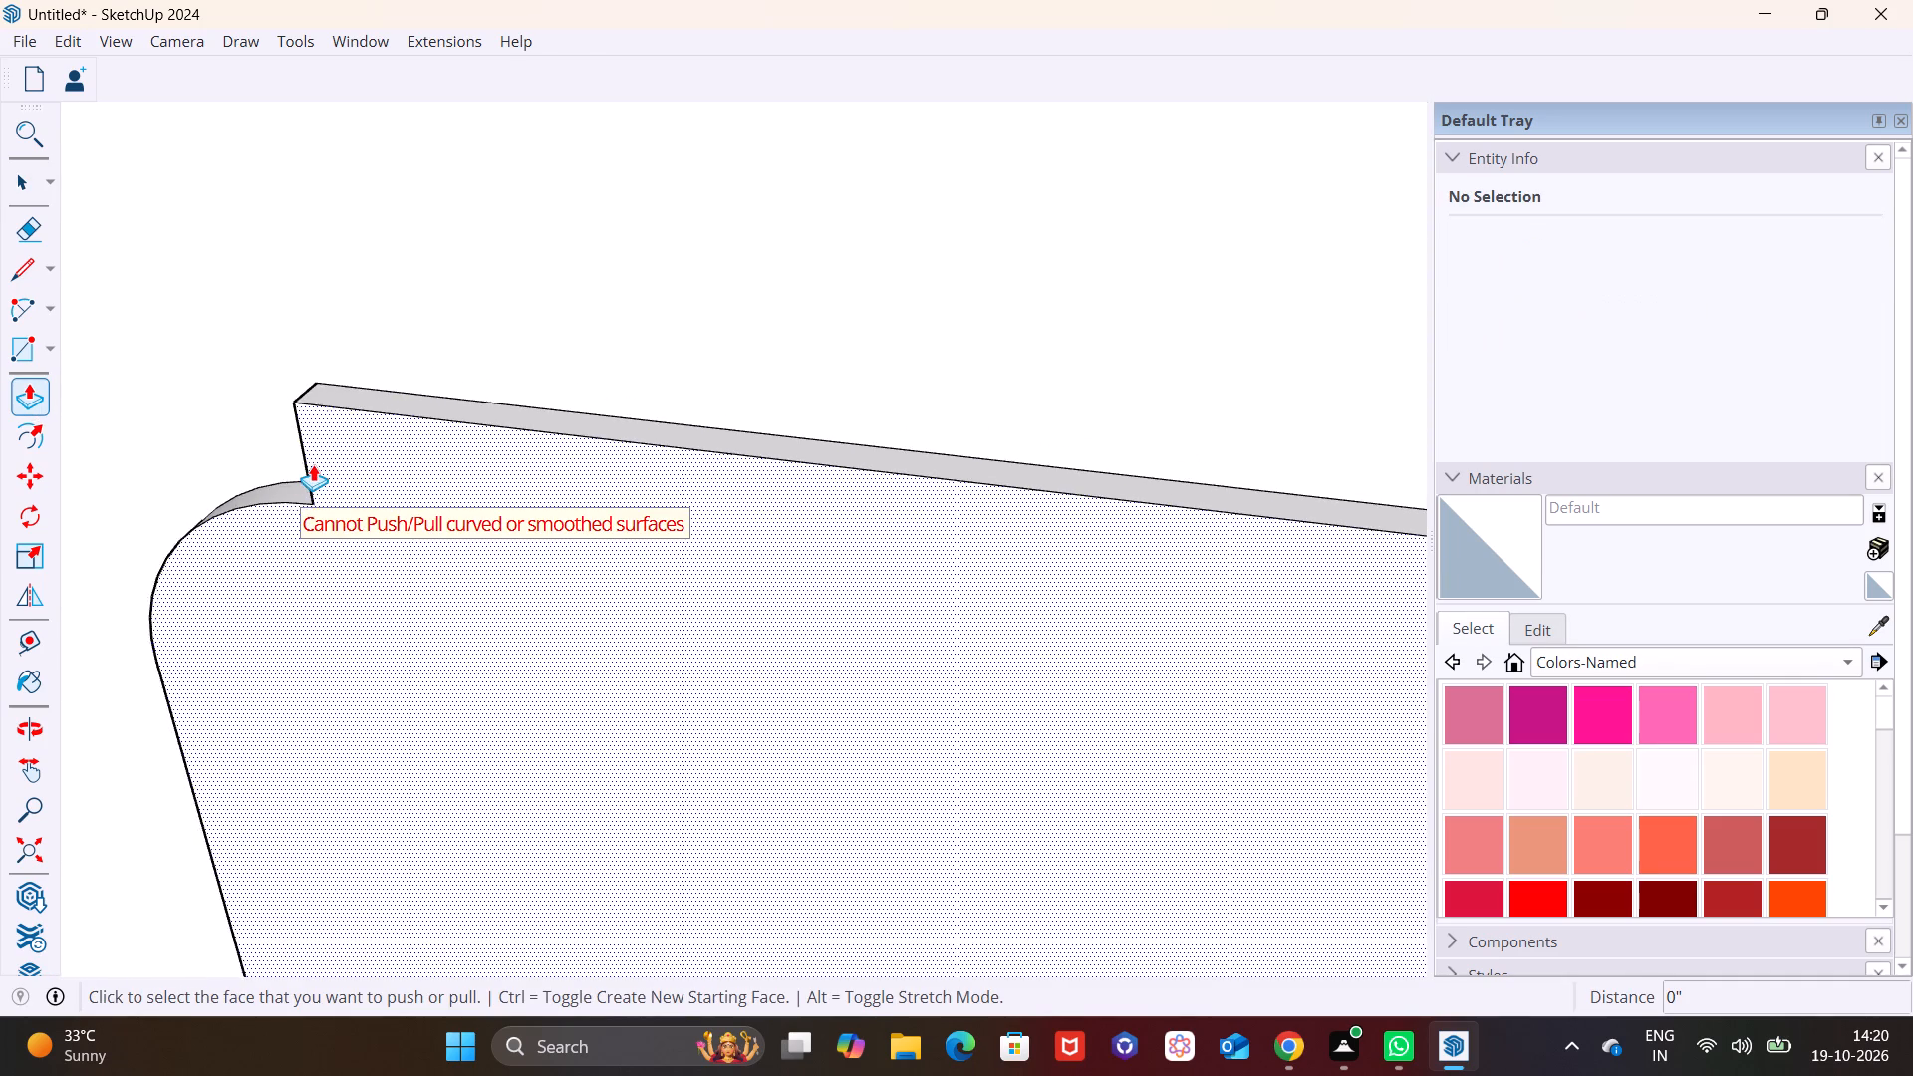
pyautogui.scroll(-12, 313, 464)
pyautogui.hotkey('ctrl', 'z')
pyautogui.hotkey('ctrl', 'z')
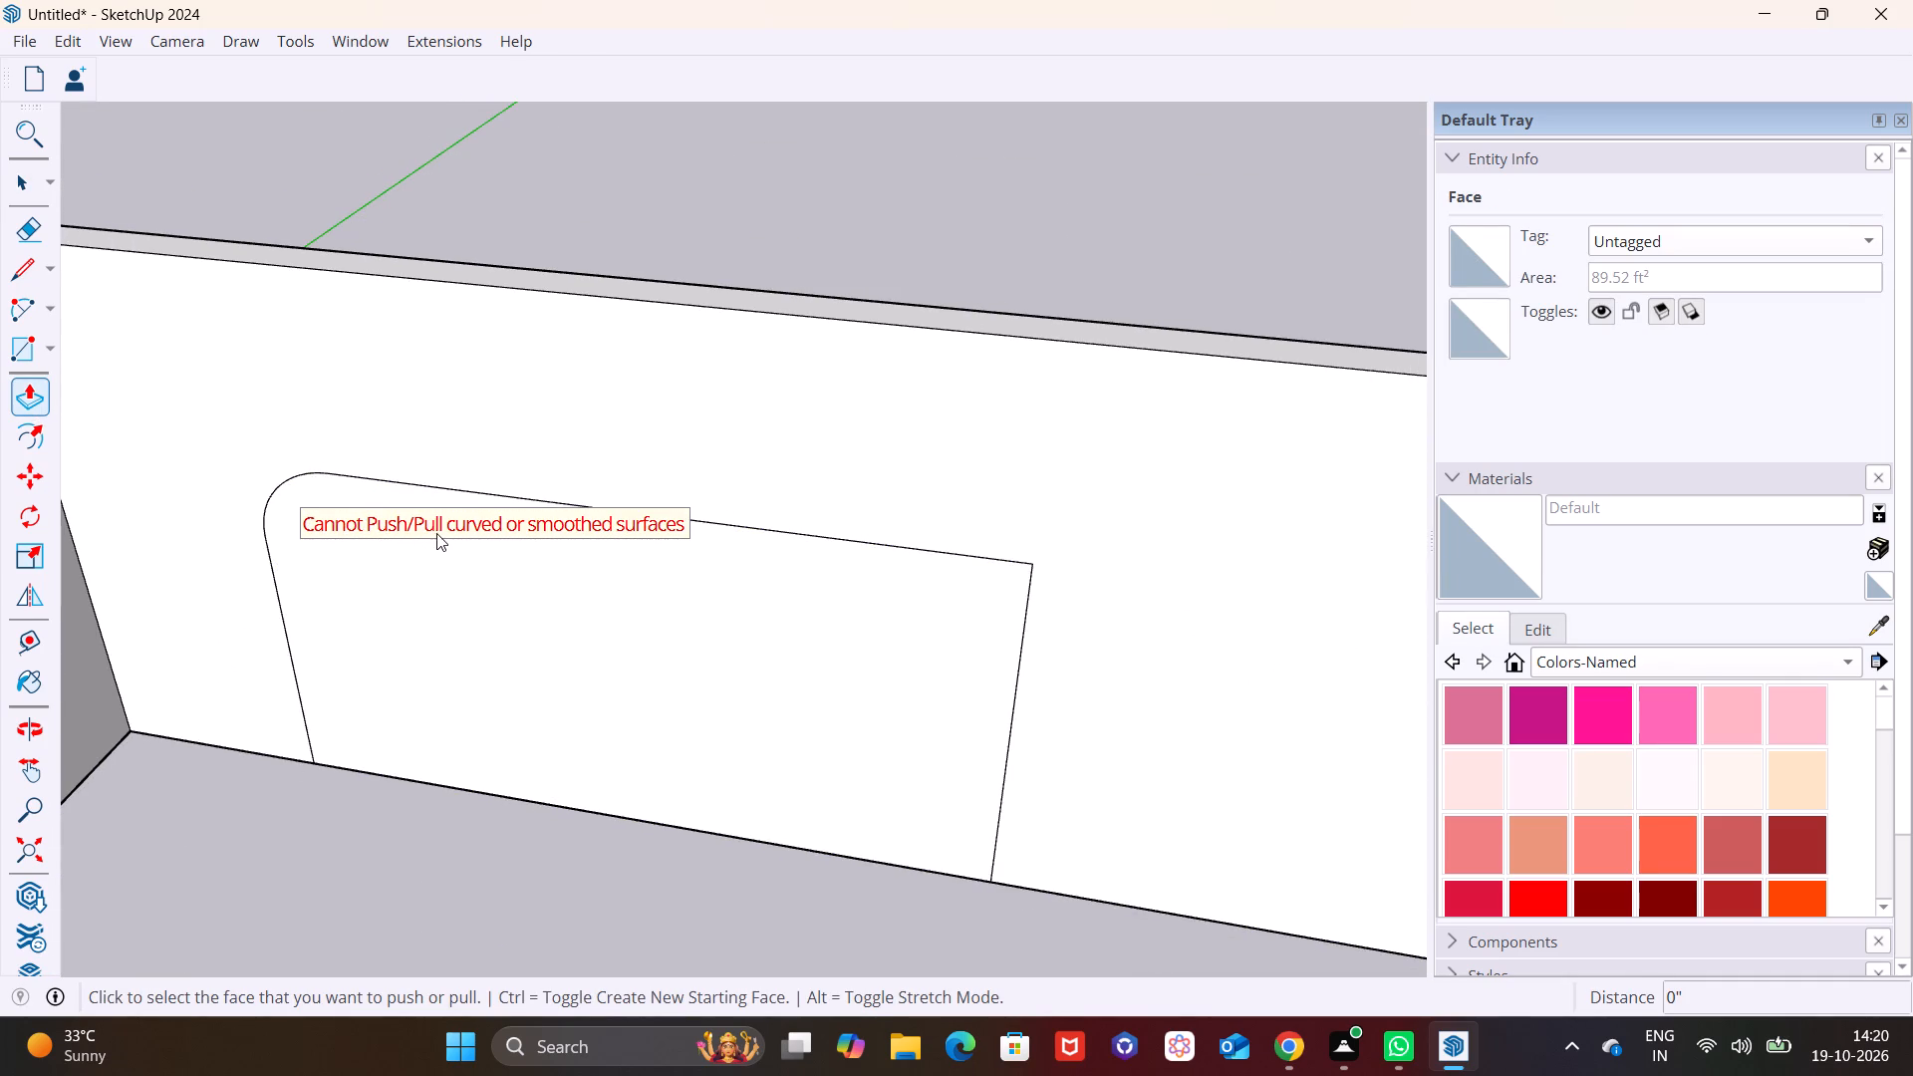
pyautogui.hotkey('ctrl', 'z')
pyautogui.hotkey('ctrl', 'z')
pyautogui.hotkey('ctrl', 'z')
pyautogui.scroll(-1, 439, 533)
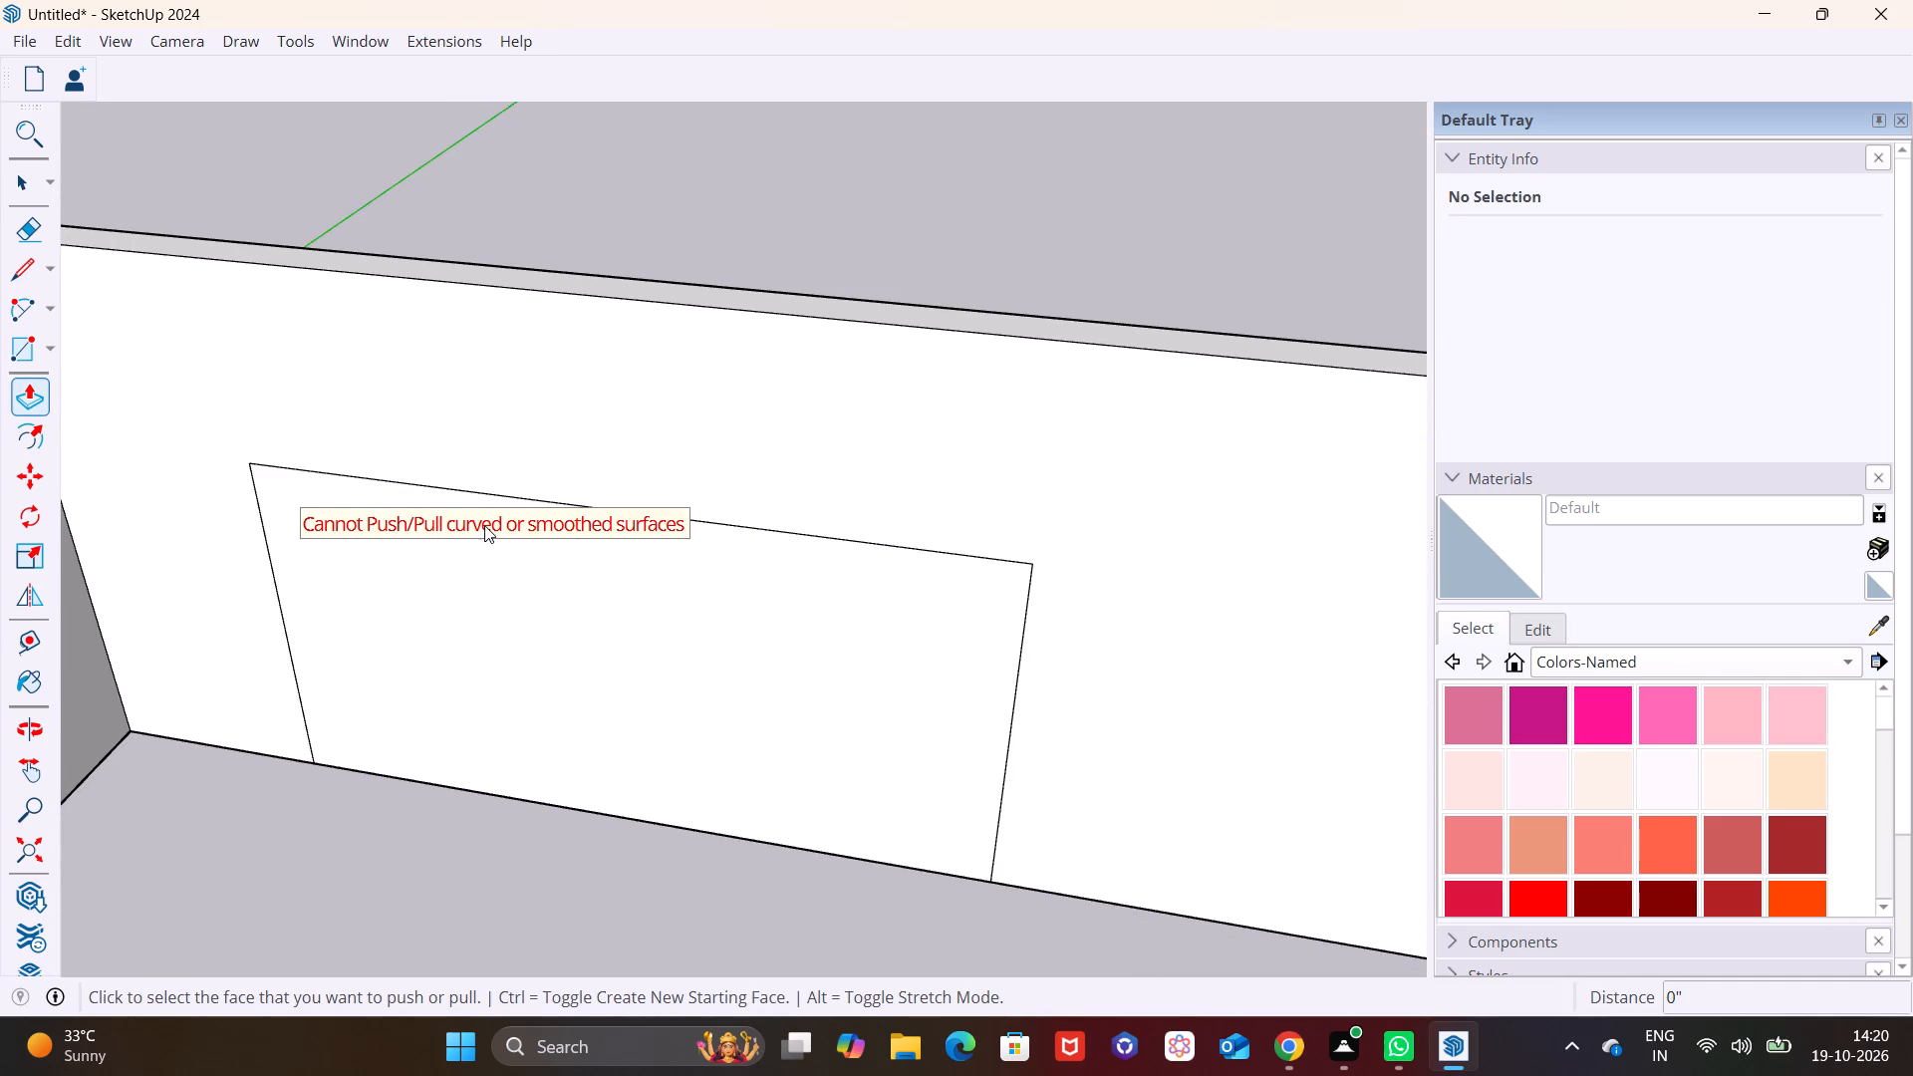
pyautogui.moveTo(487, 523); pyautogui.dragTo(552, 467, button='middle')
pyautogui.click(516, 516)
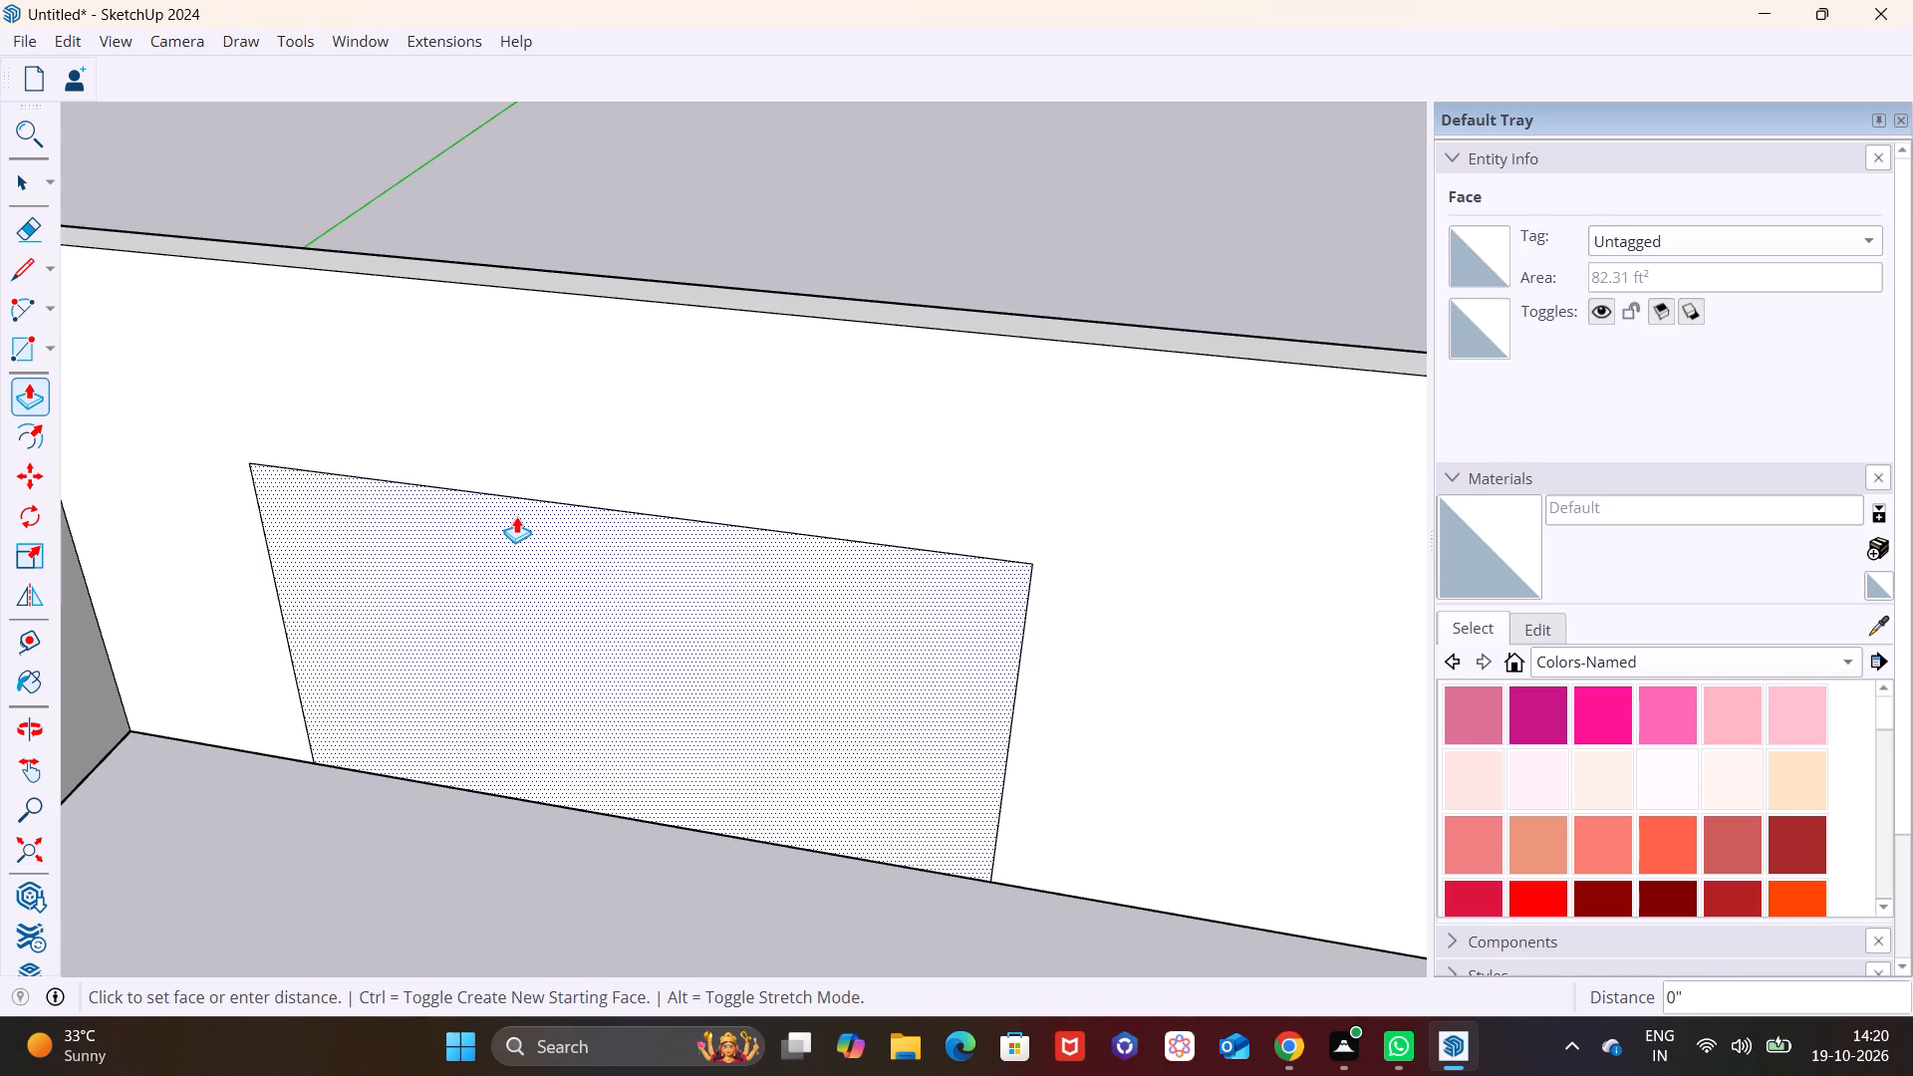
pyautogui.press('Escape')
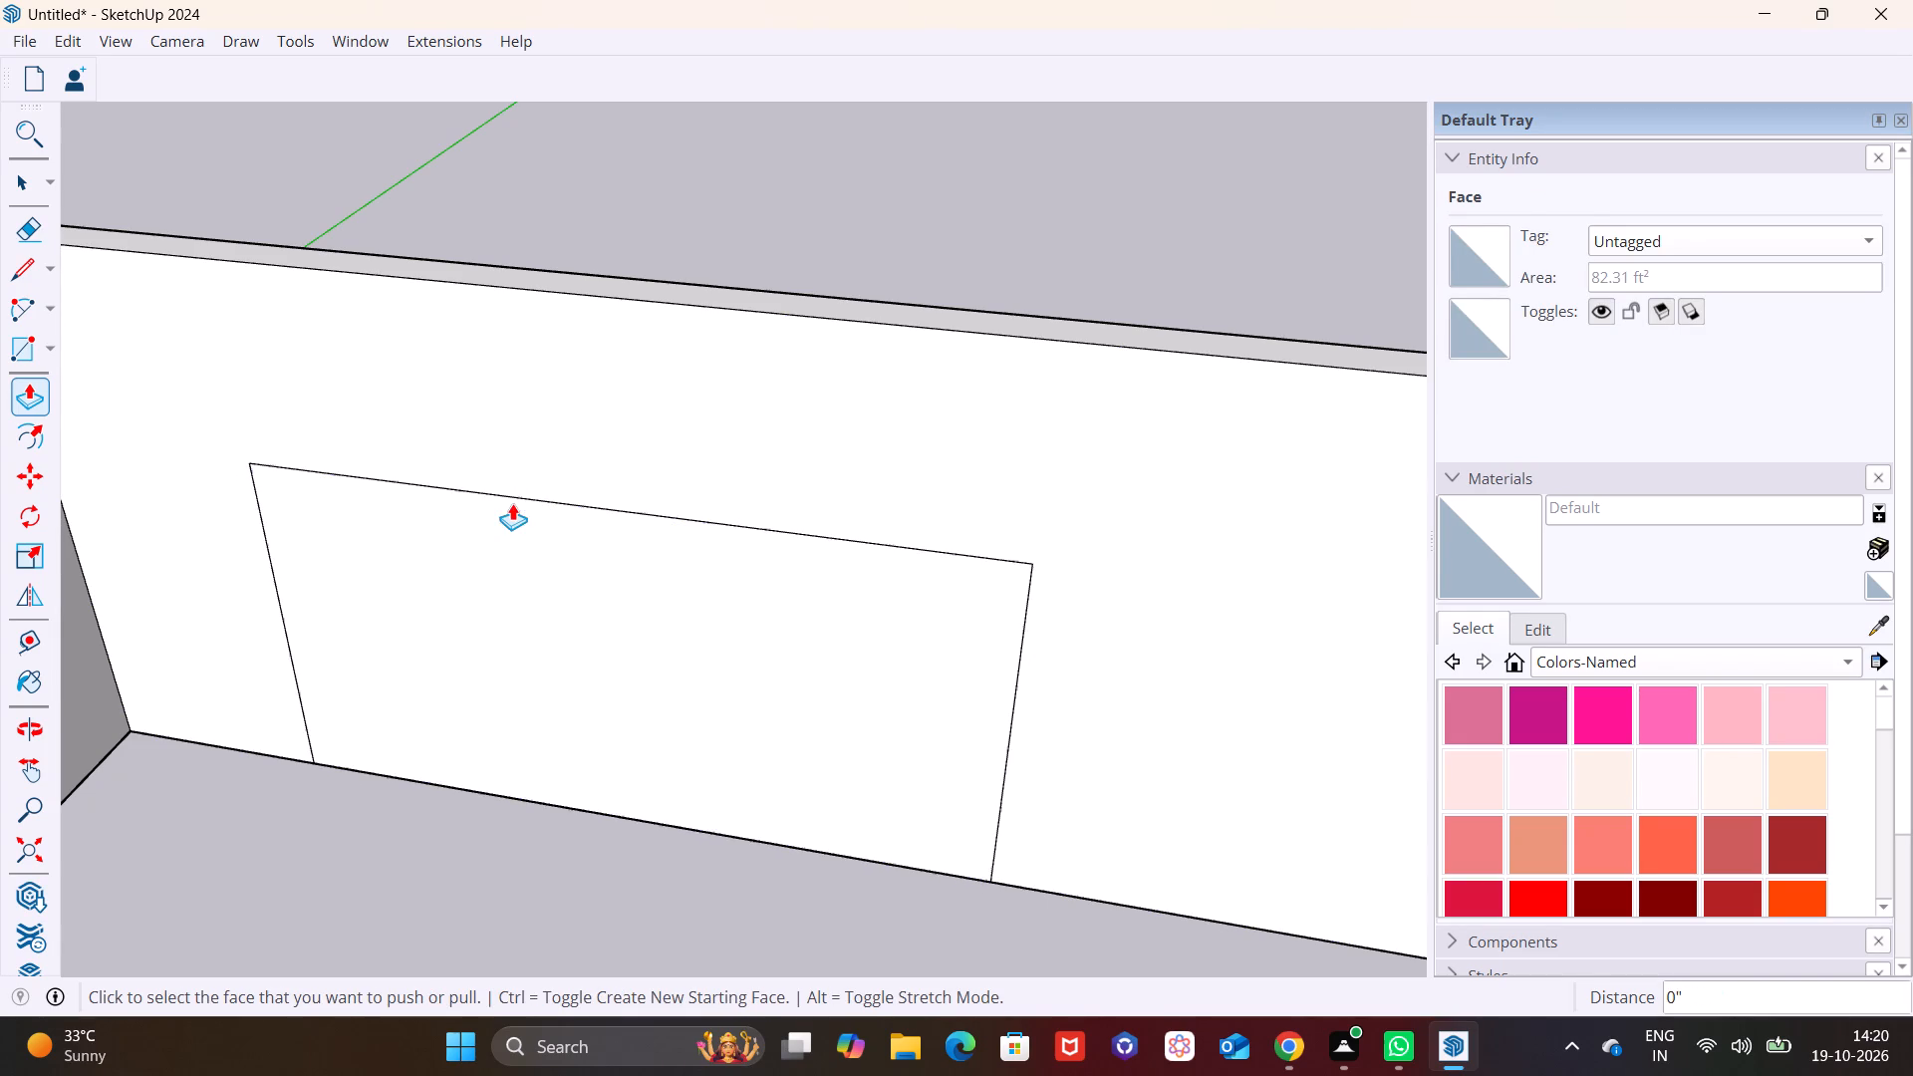
# Move the outline's top edge straight up the wall by about 1' 4".
pyautogui.press('space')
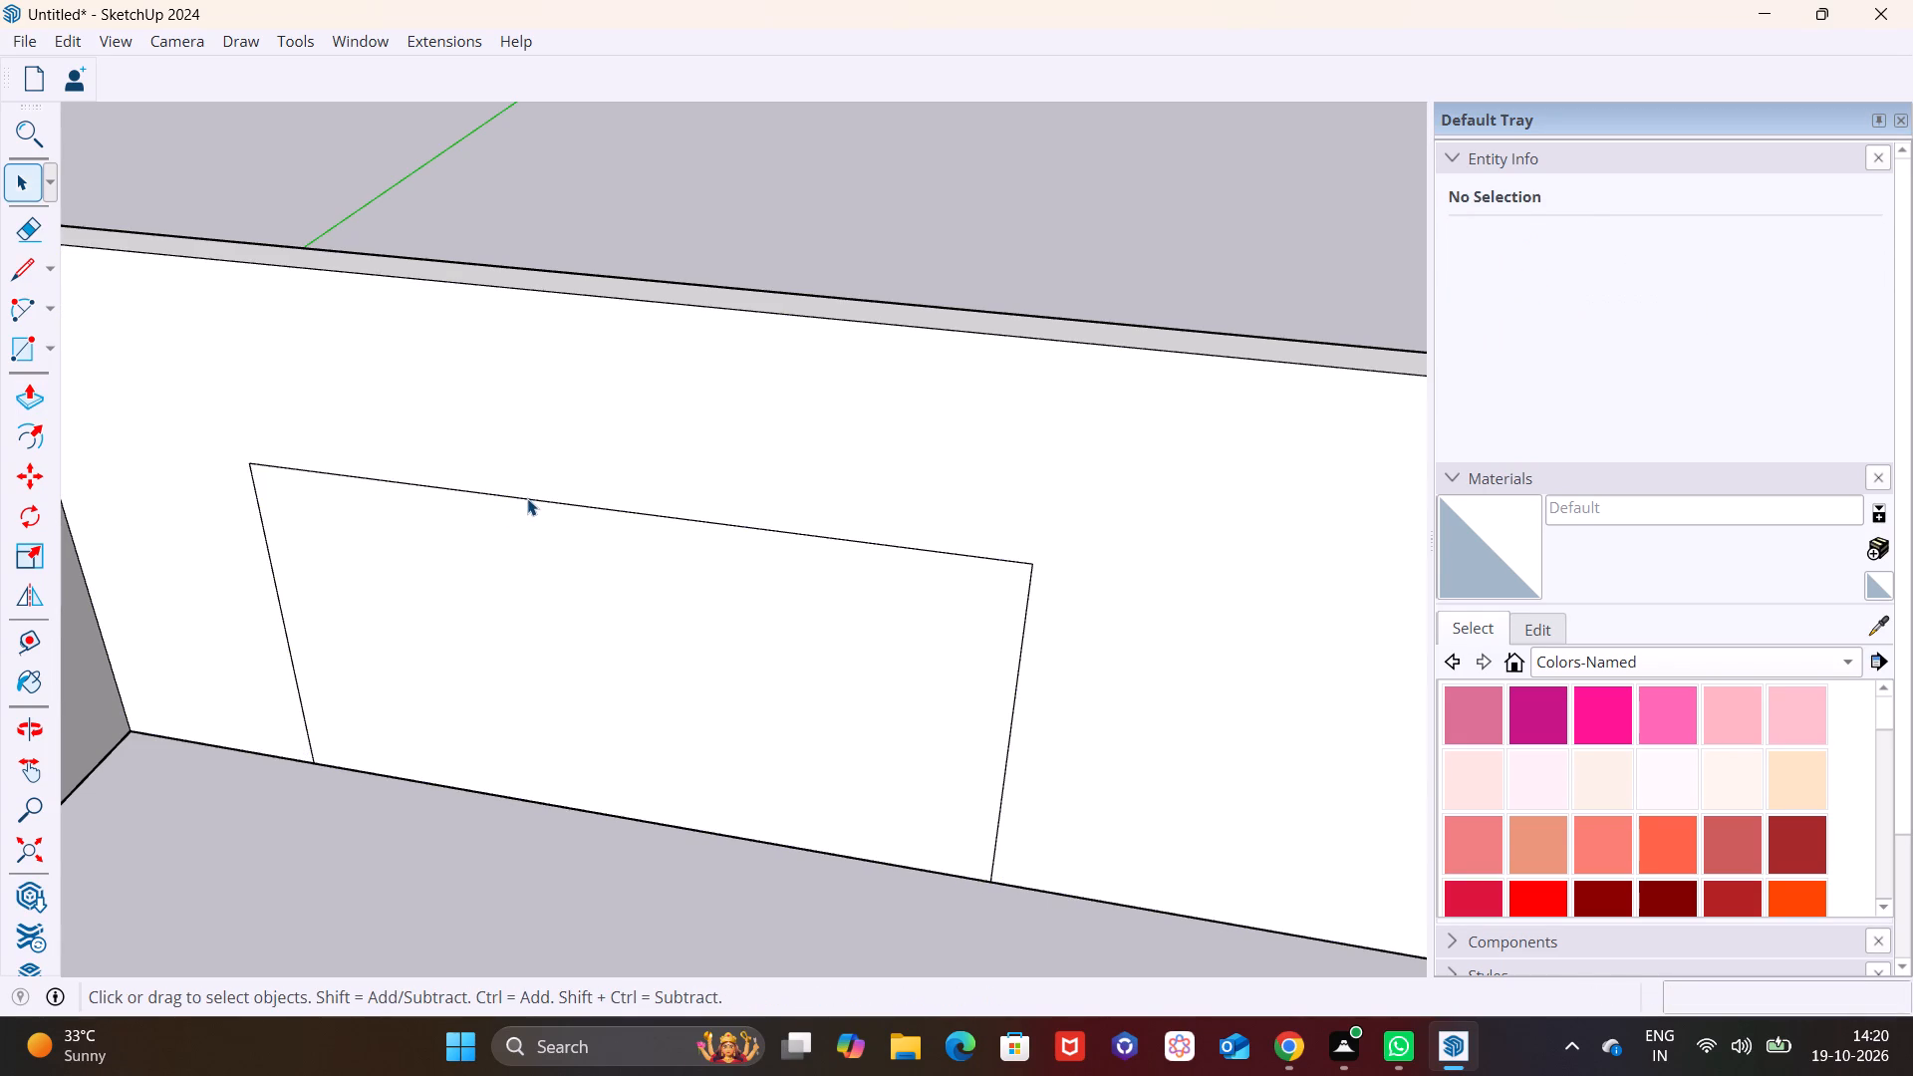
pyautogui.click(528, 499)
pyautogui.press('m')
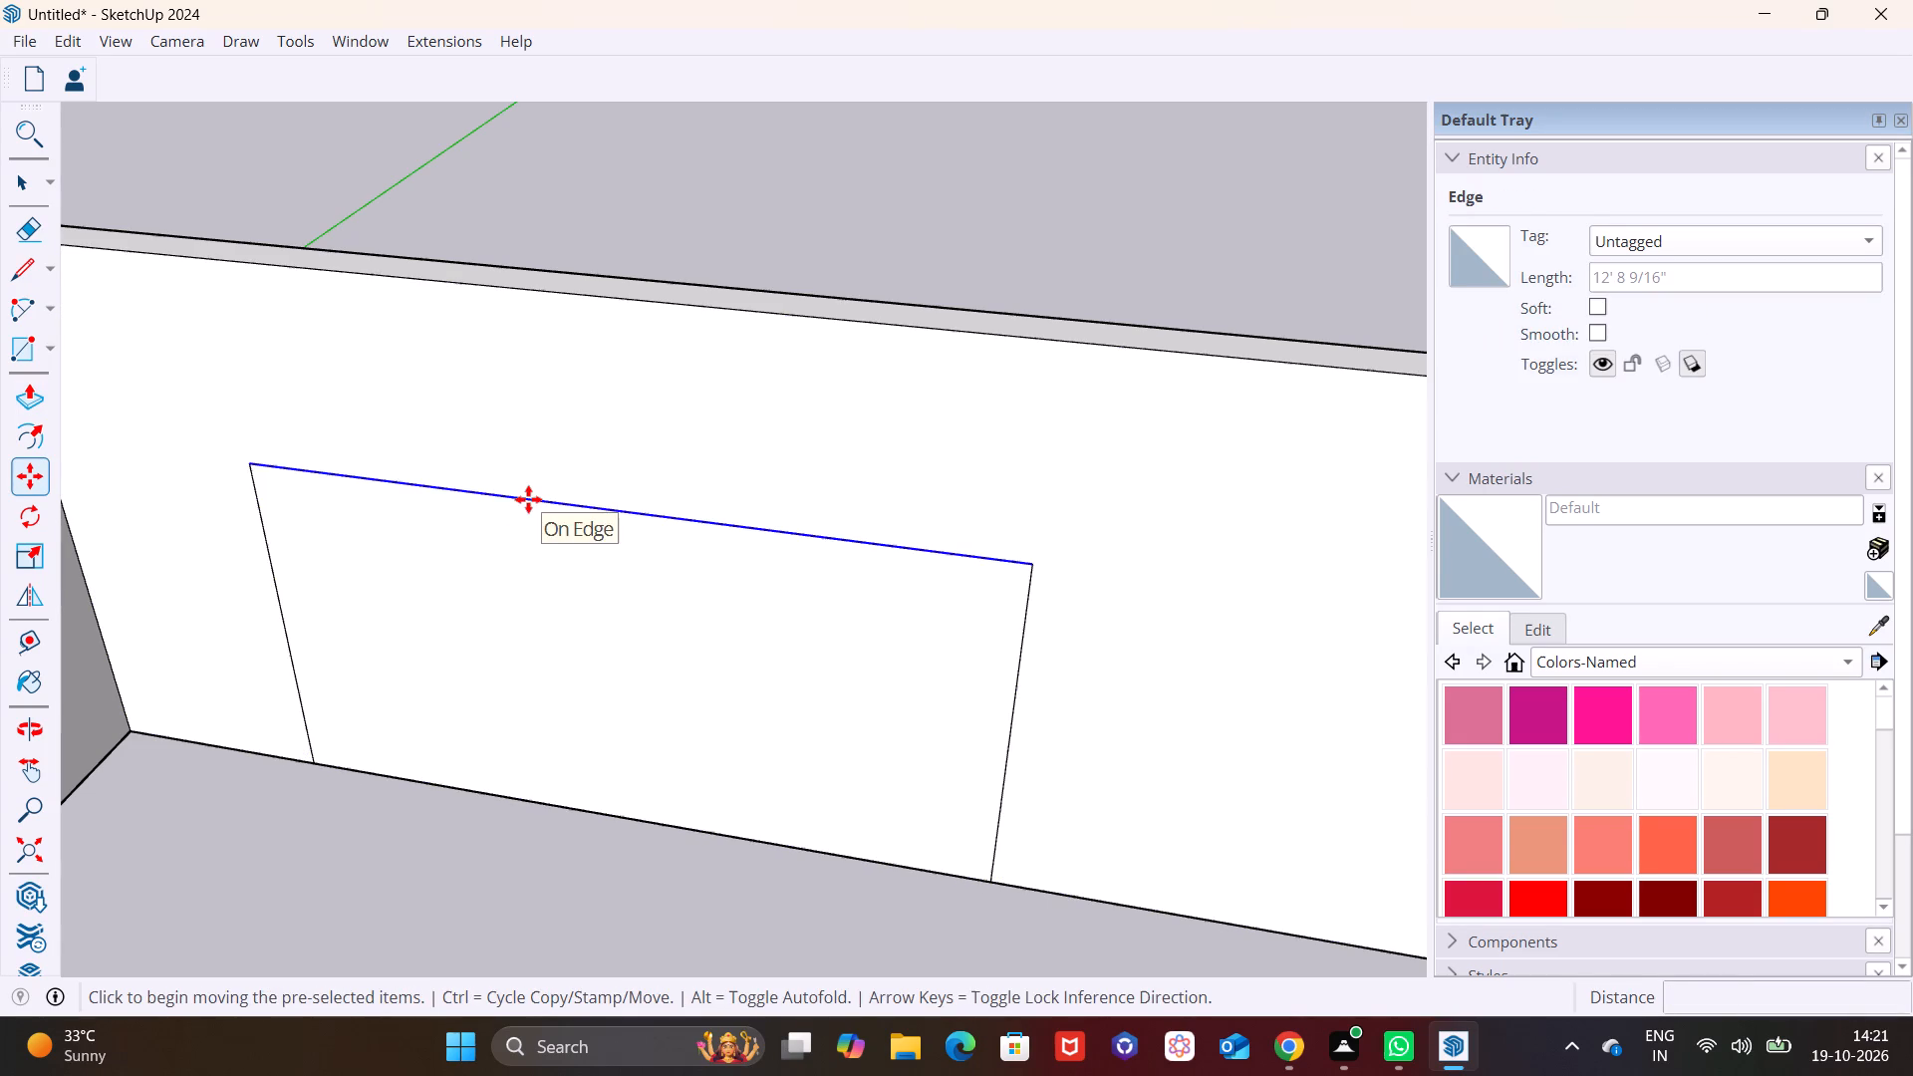
pyautogui.click(528, 499)
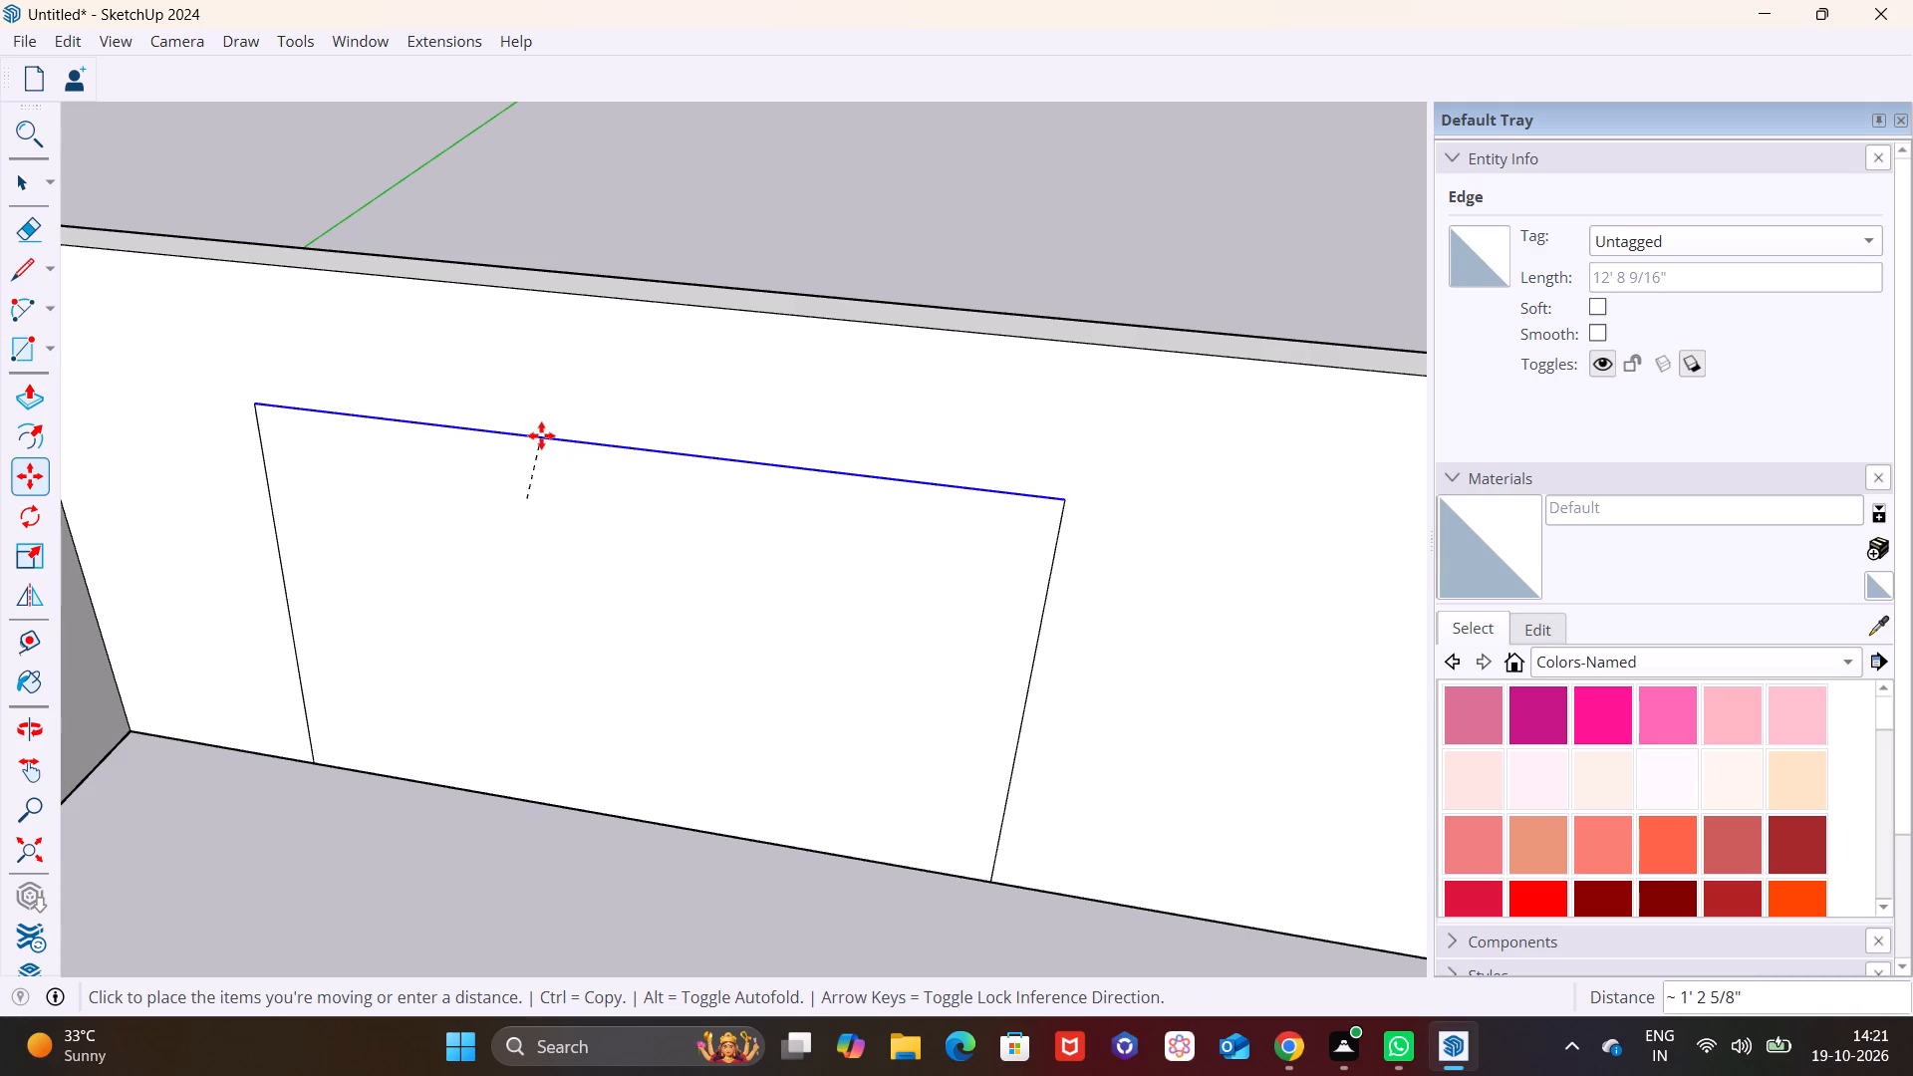
pyautogui.click(521, 423)
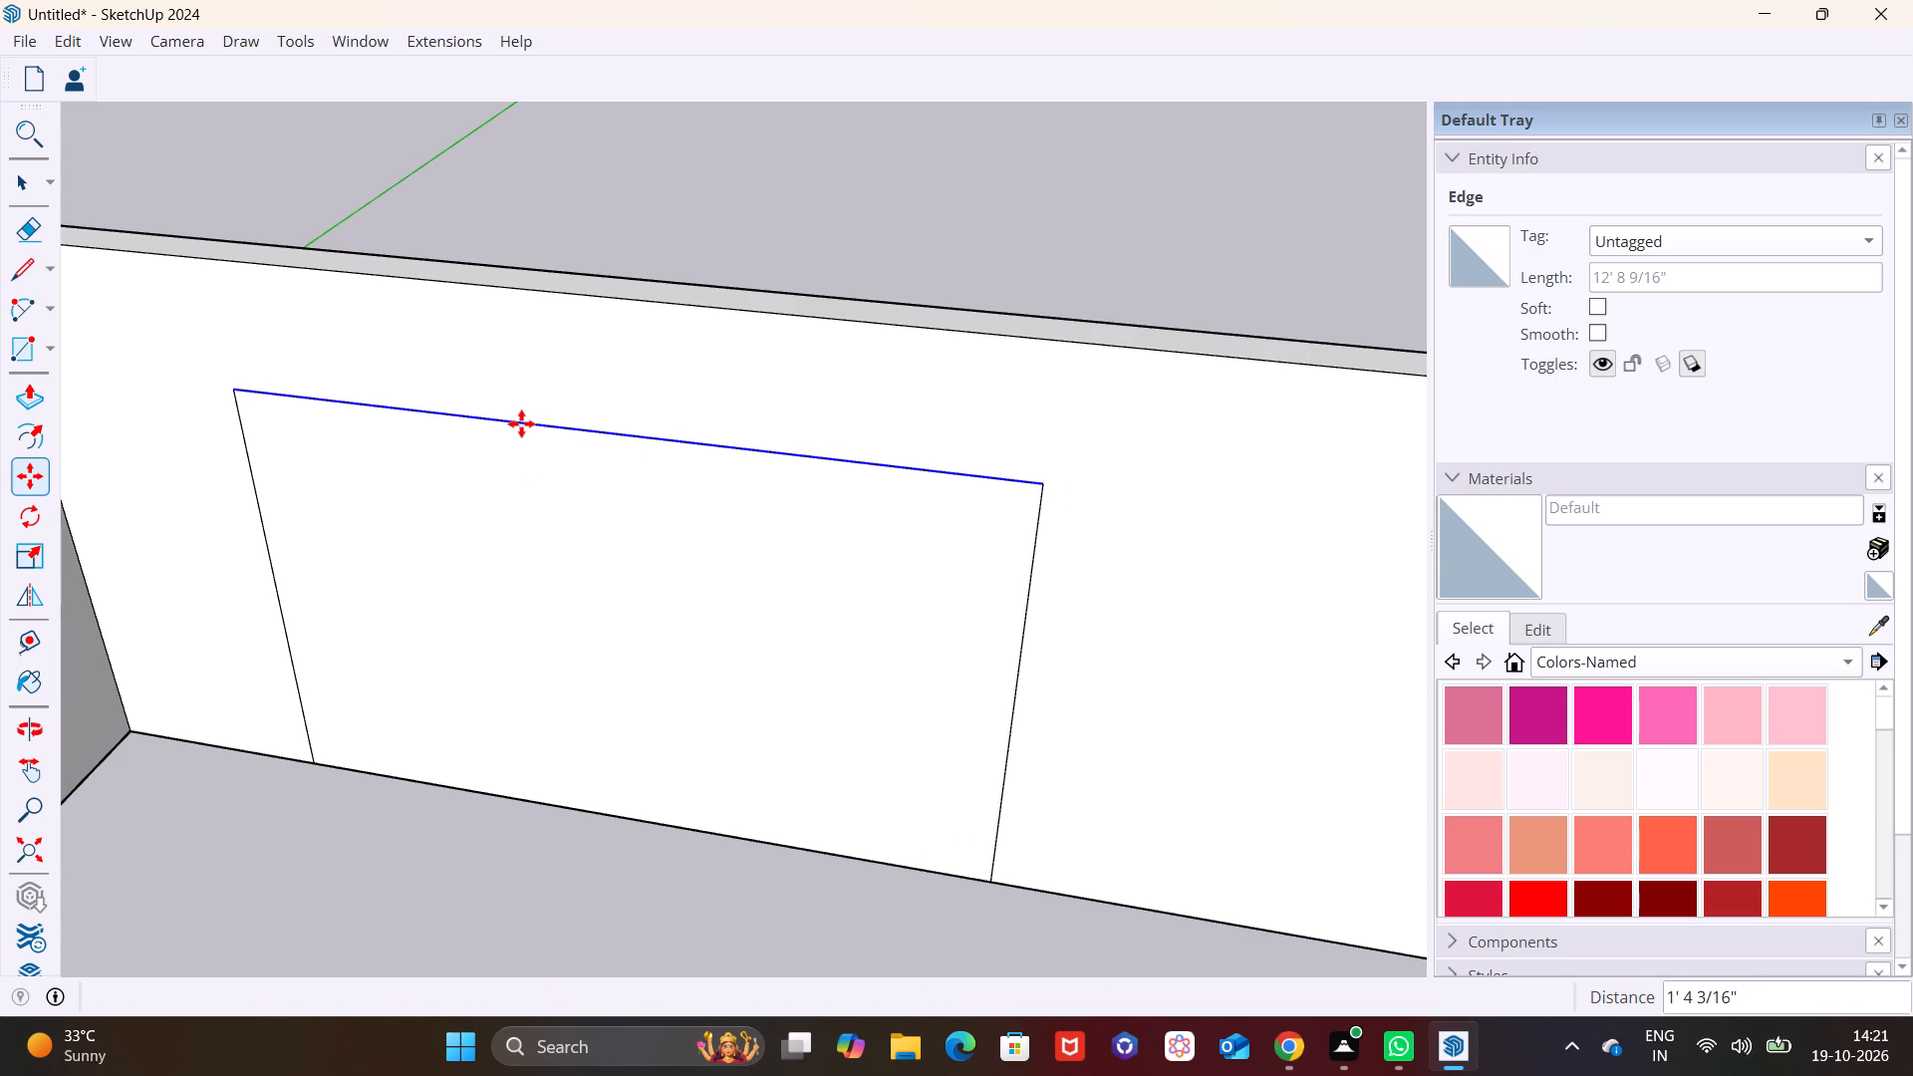
pyautogui.moveTo(569, 550); pyautogui.dragTo(664, 472, button='middle')
pyautogui.scroll(-2, 659, 477)
pyautogui.press('space')
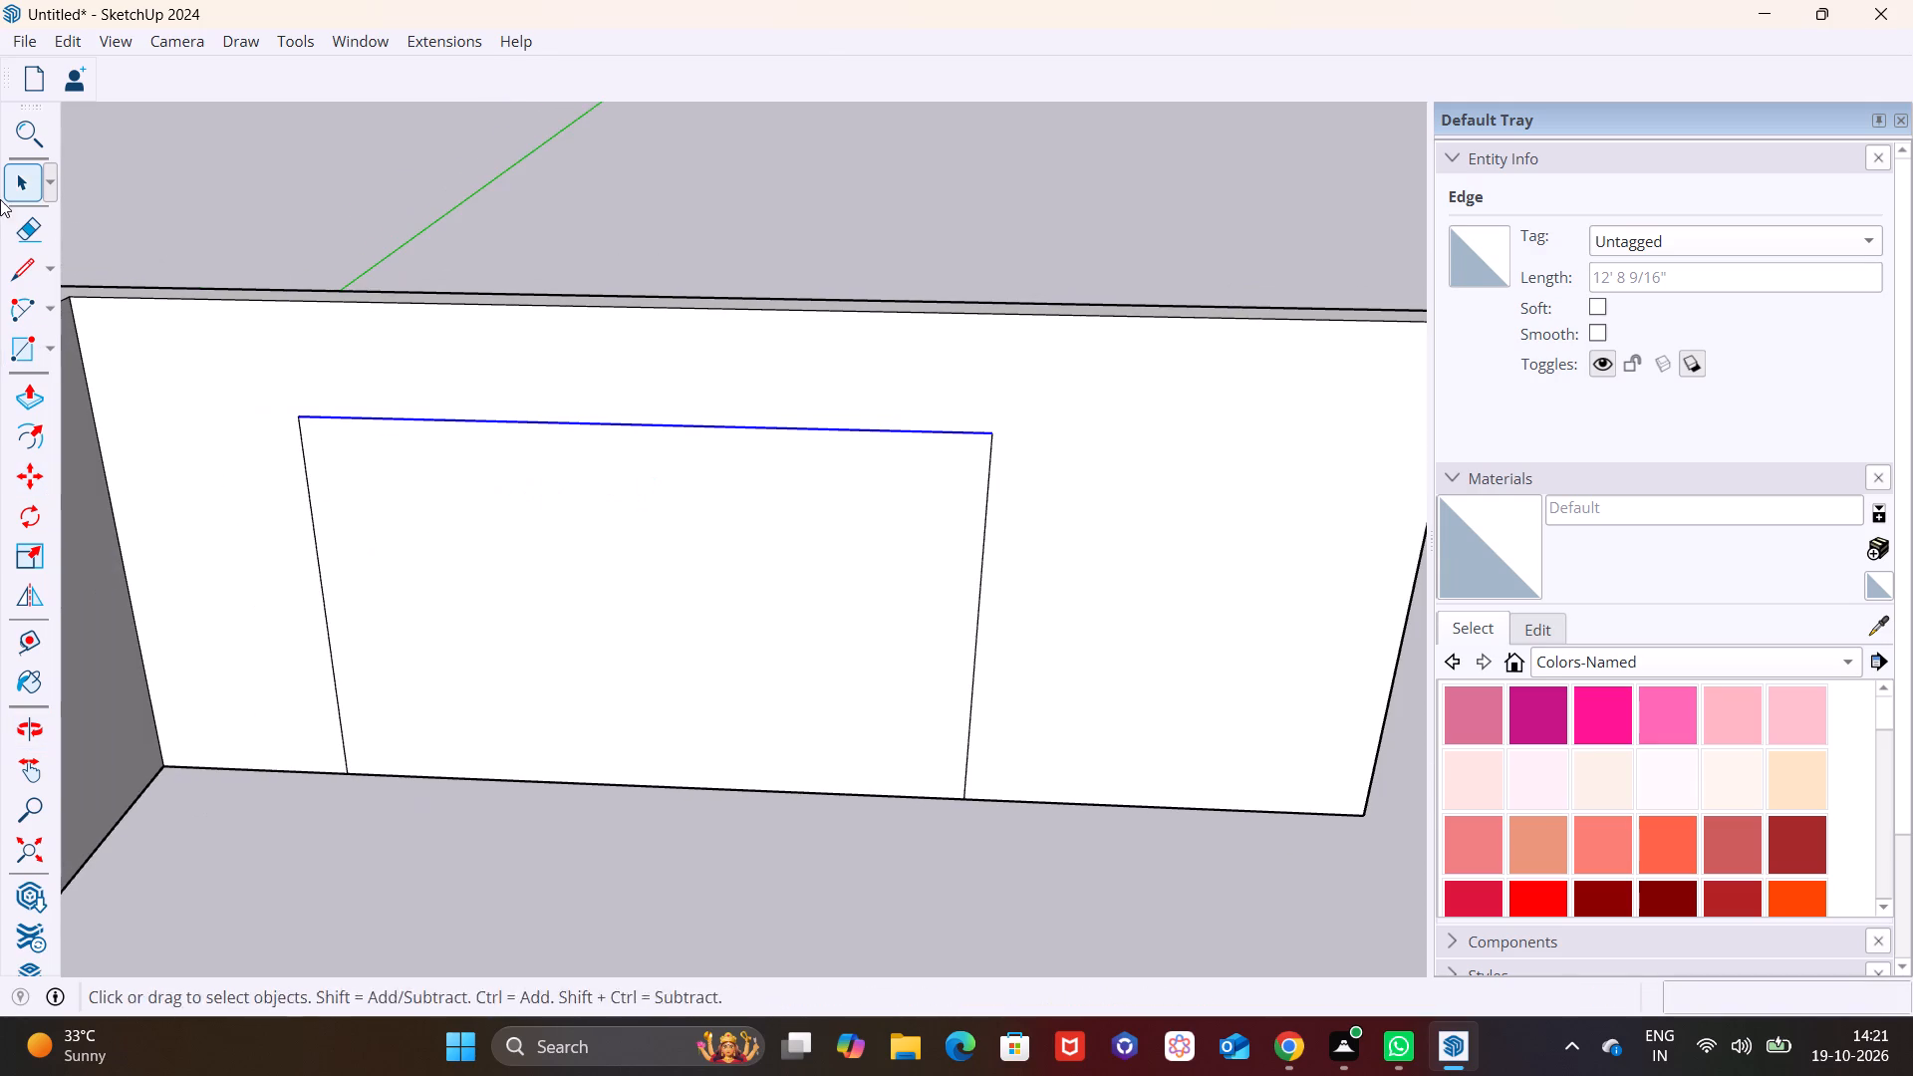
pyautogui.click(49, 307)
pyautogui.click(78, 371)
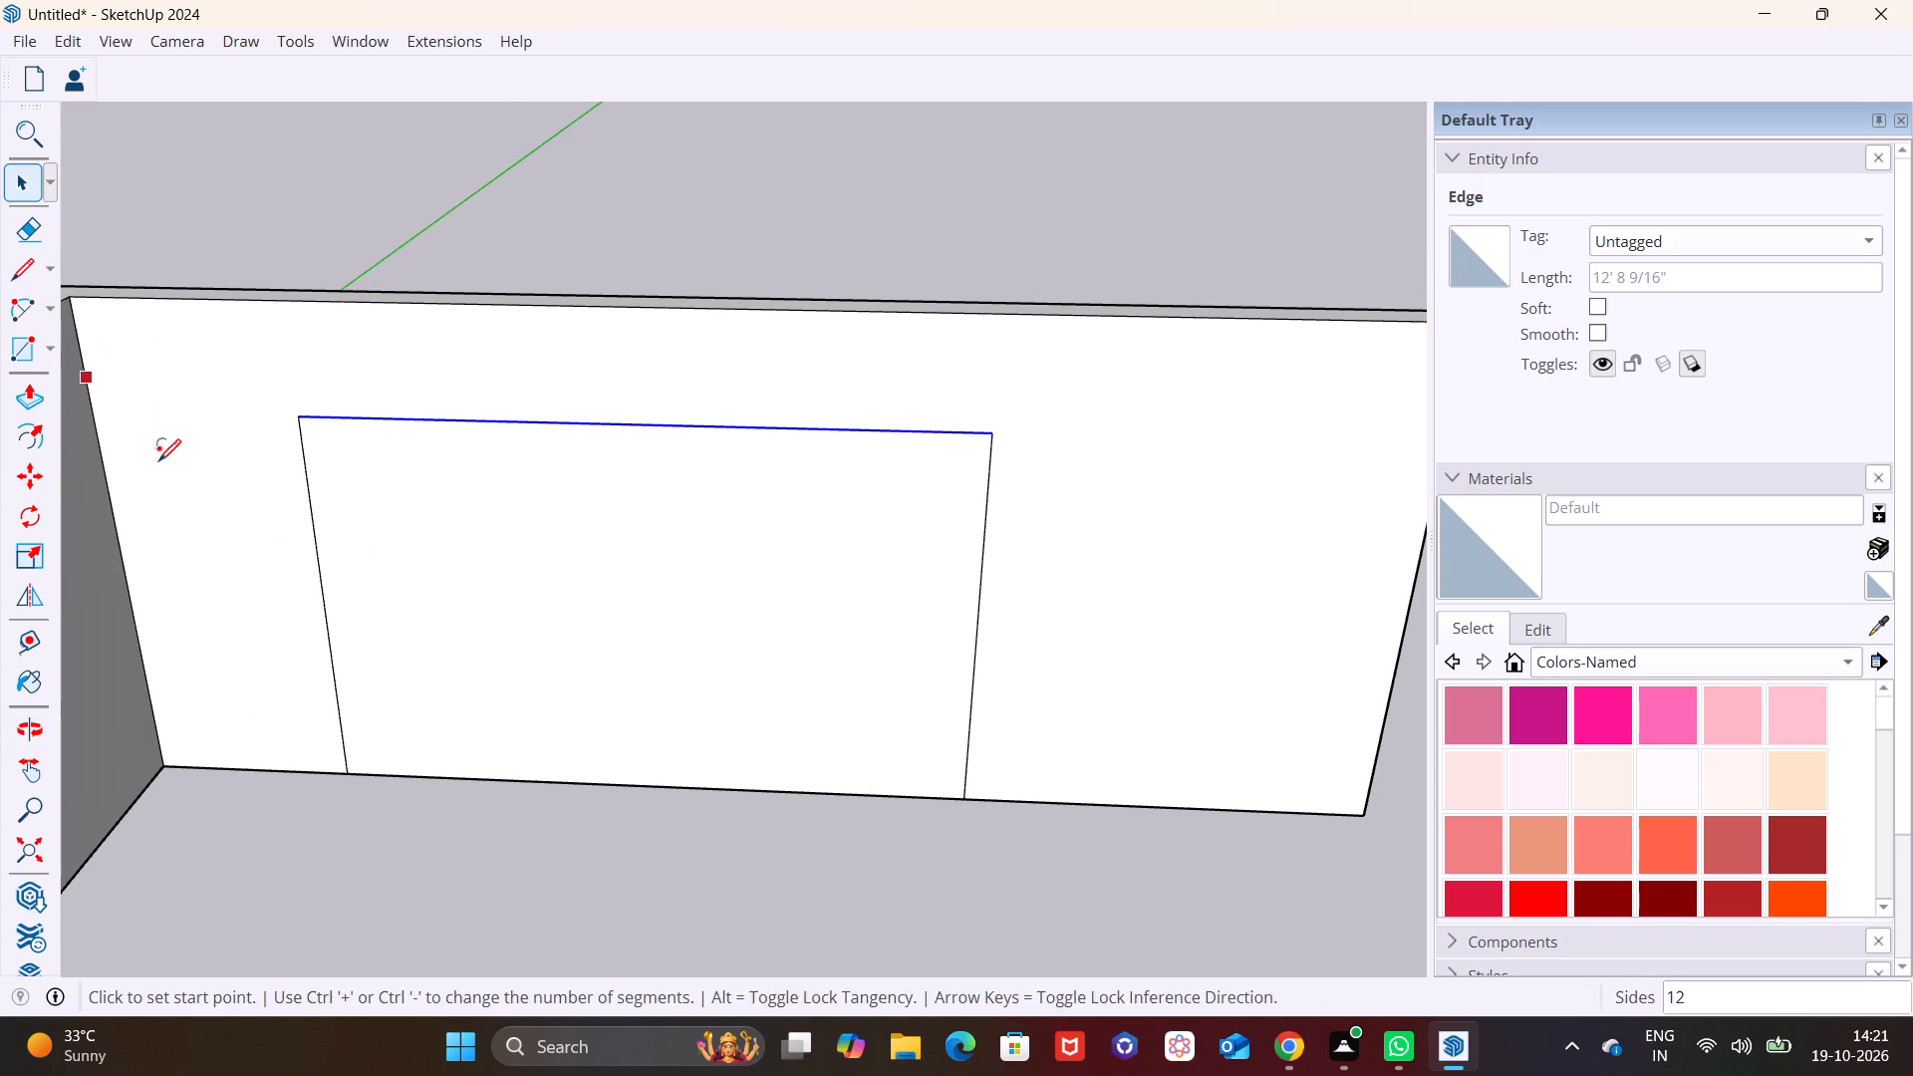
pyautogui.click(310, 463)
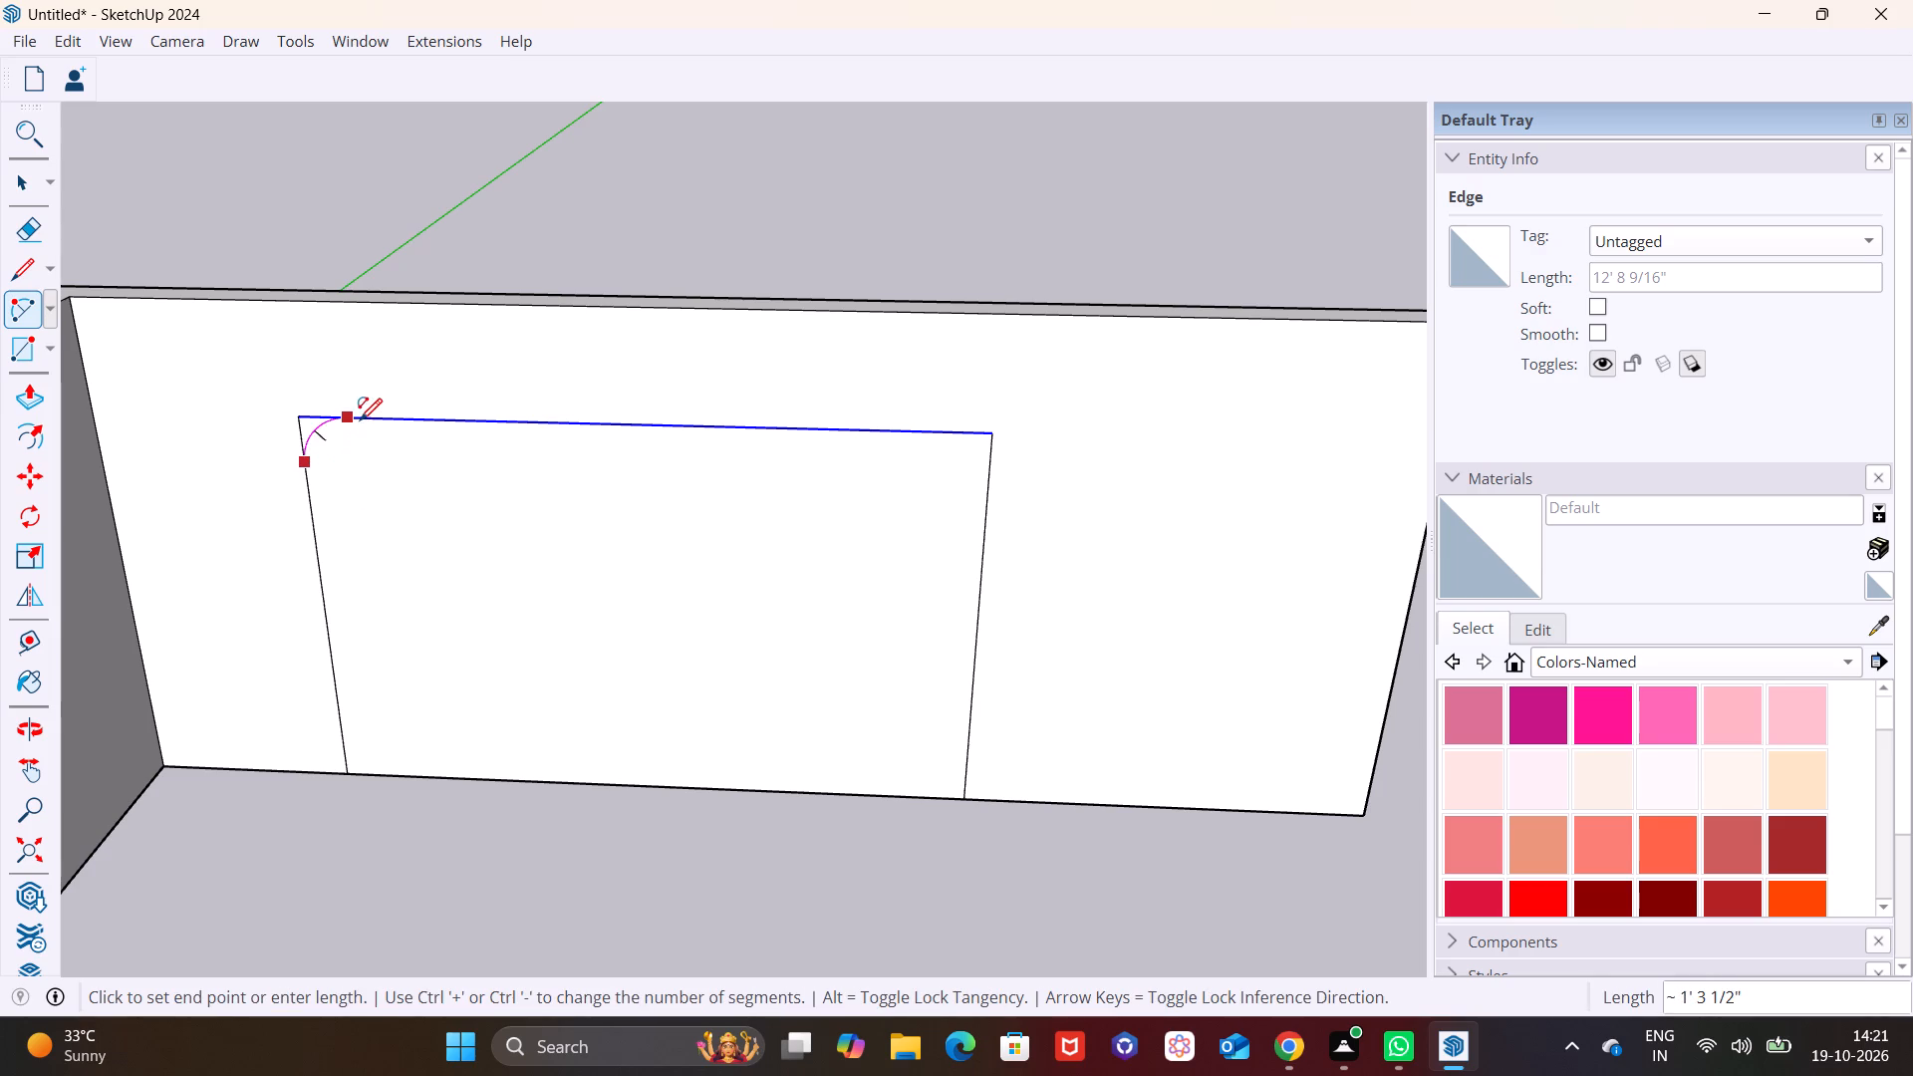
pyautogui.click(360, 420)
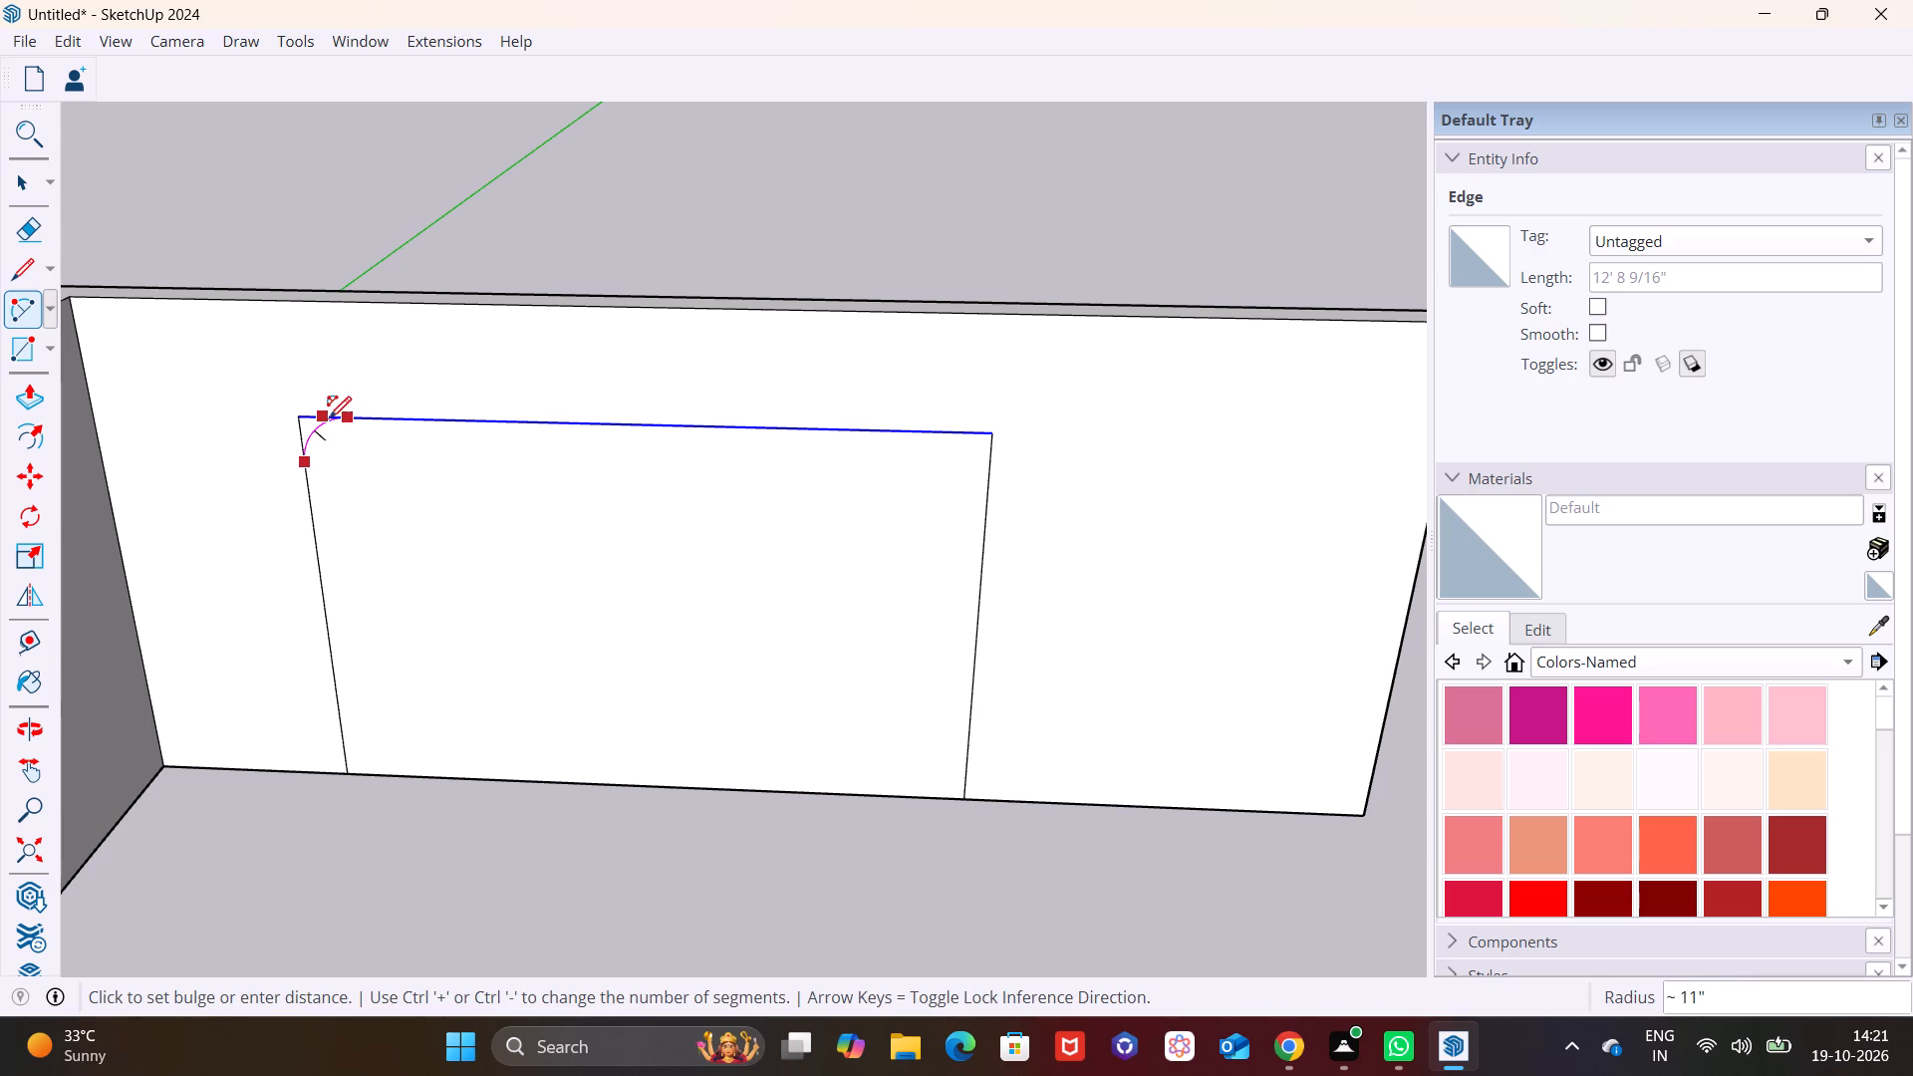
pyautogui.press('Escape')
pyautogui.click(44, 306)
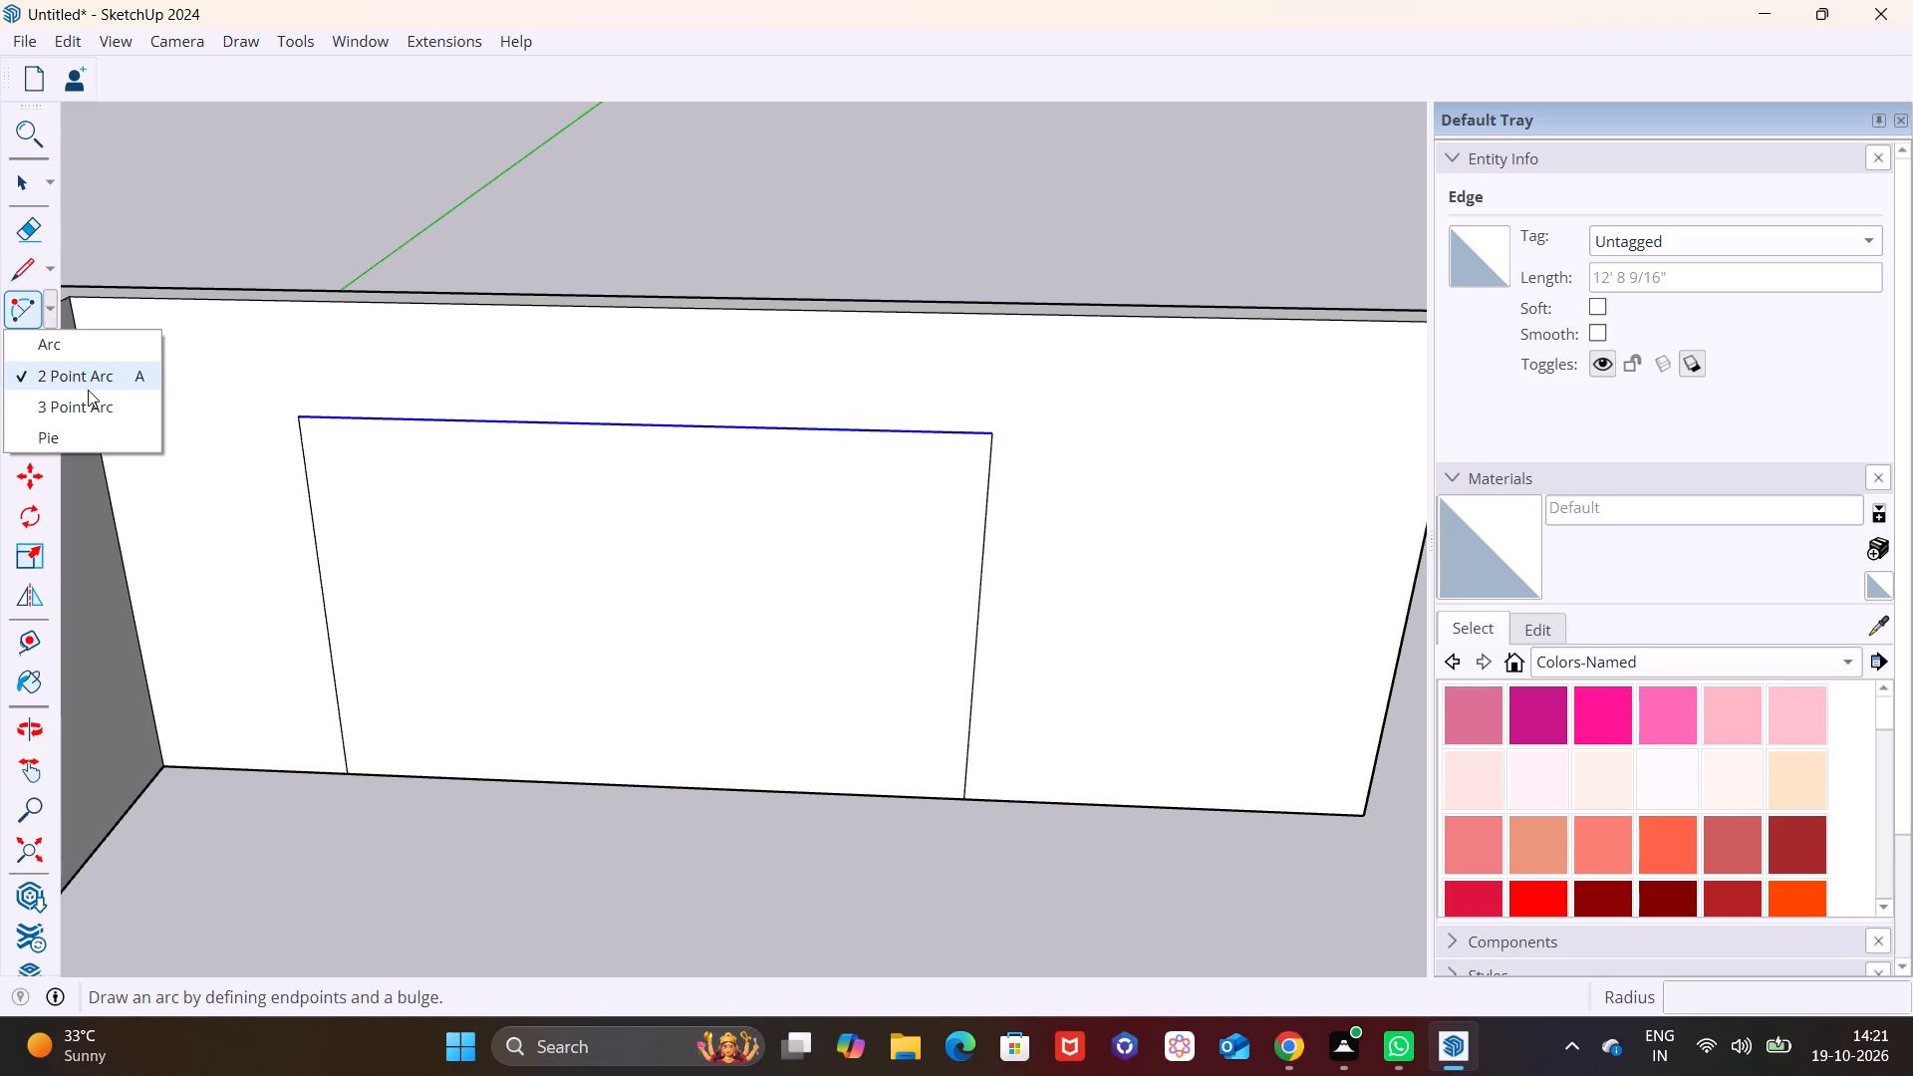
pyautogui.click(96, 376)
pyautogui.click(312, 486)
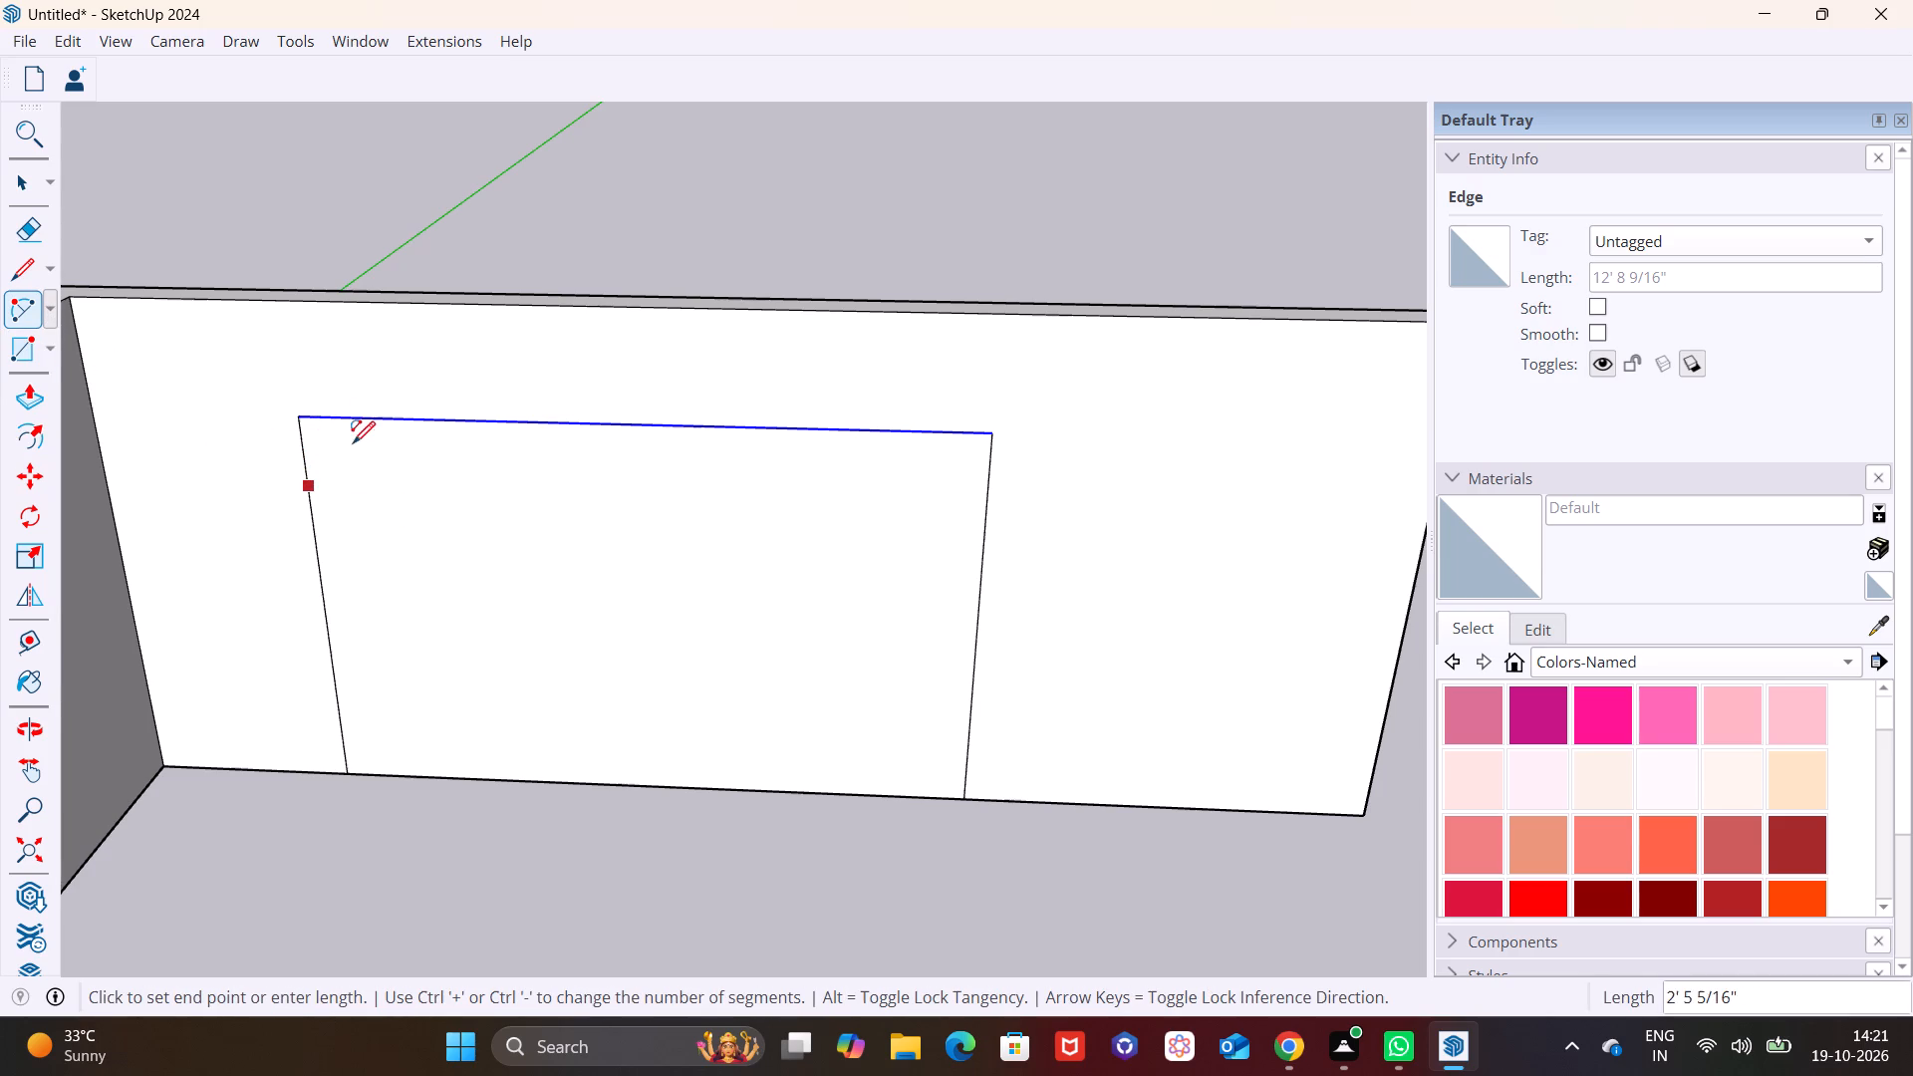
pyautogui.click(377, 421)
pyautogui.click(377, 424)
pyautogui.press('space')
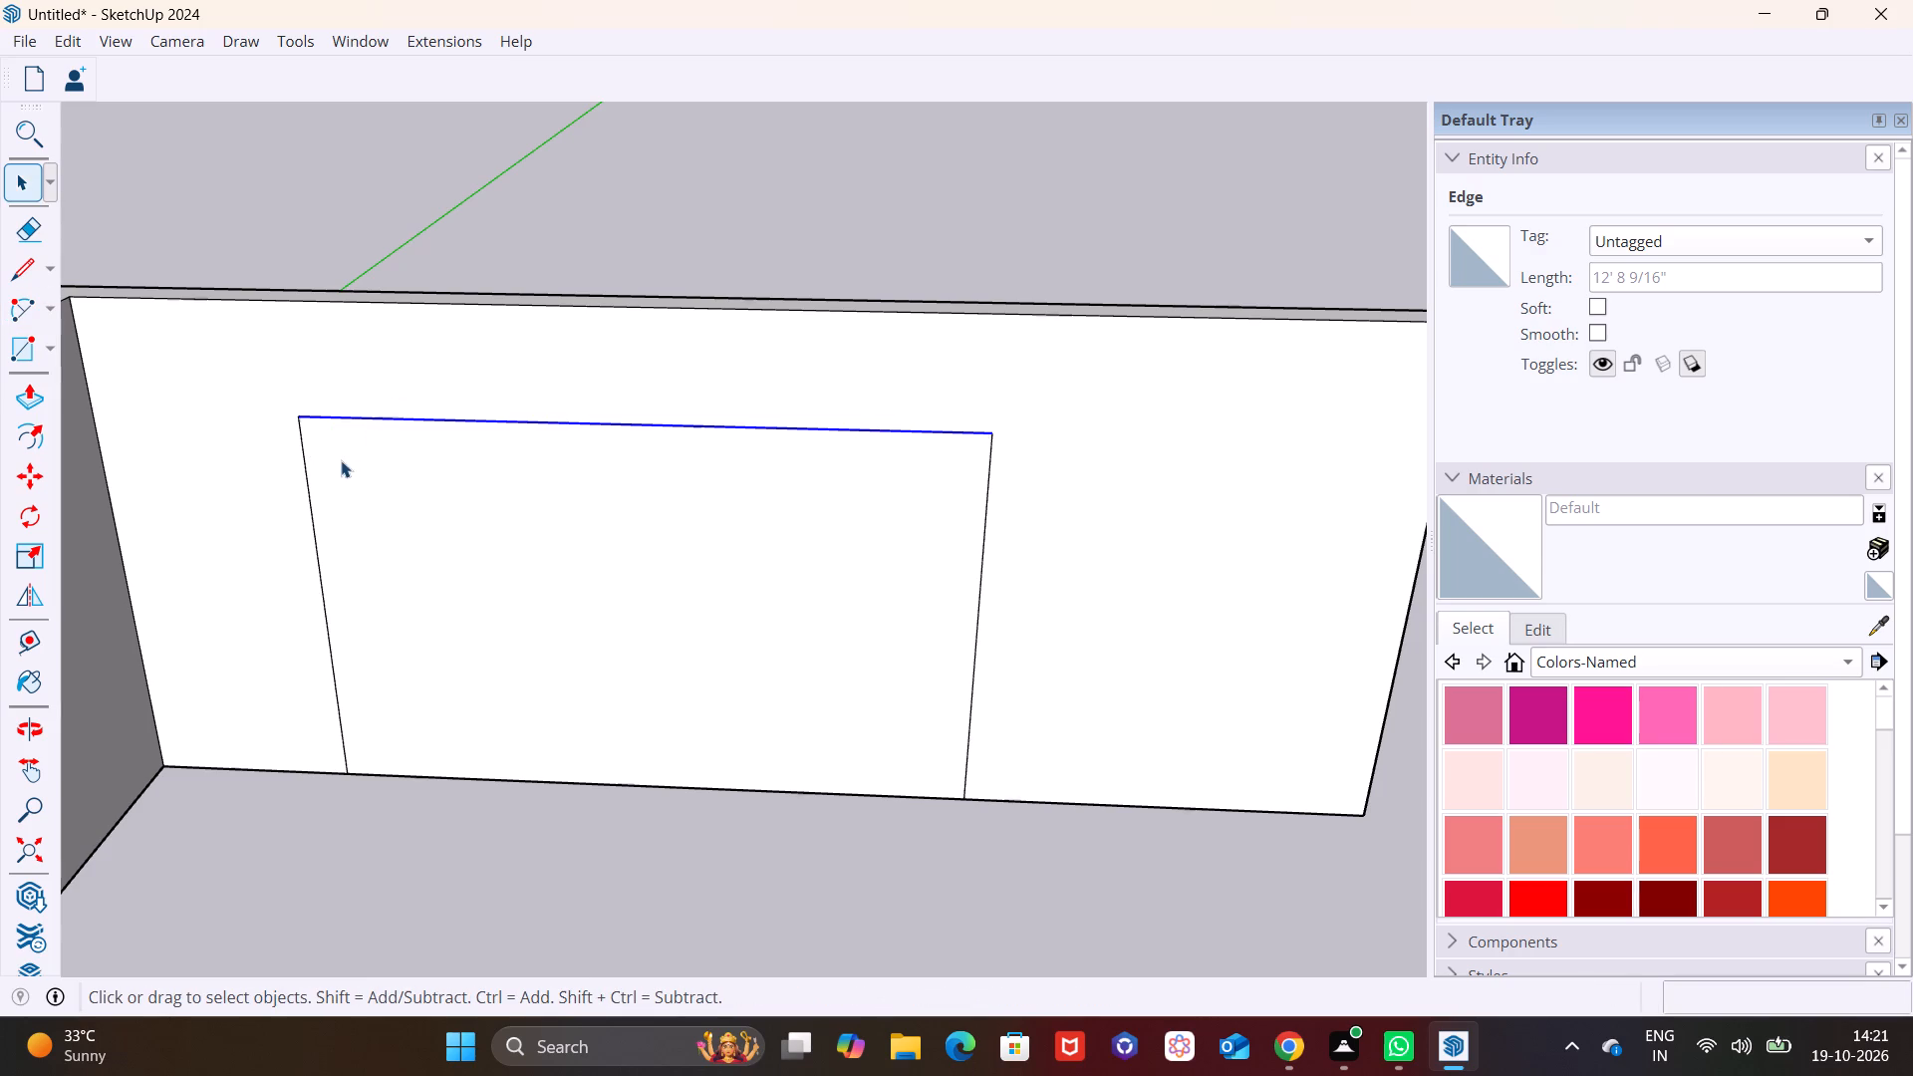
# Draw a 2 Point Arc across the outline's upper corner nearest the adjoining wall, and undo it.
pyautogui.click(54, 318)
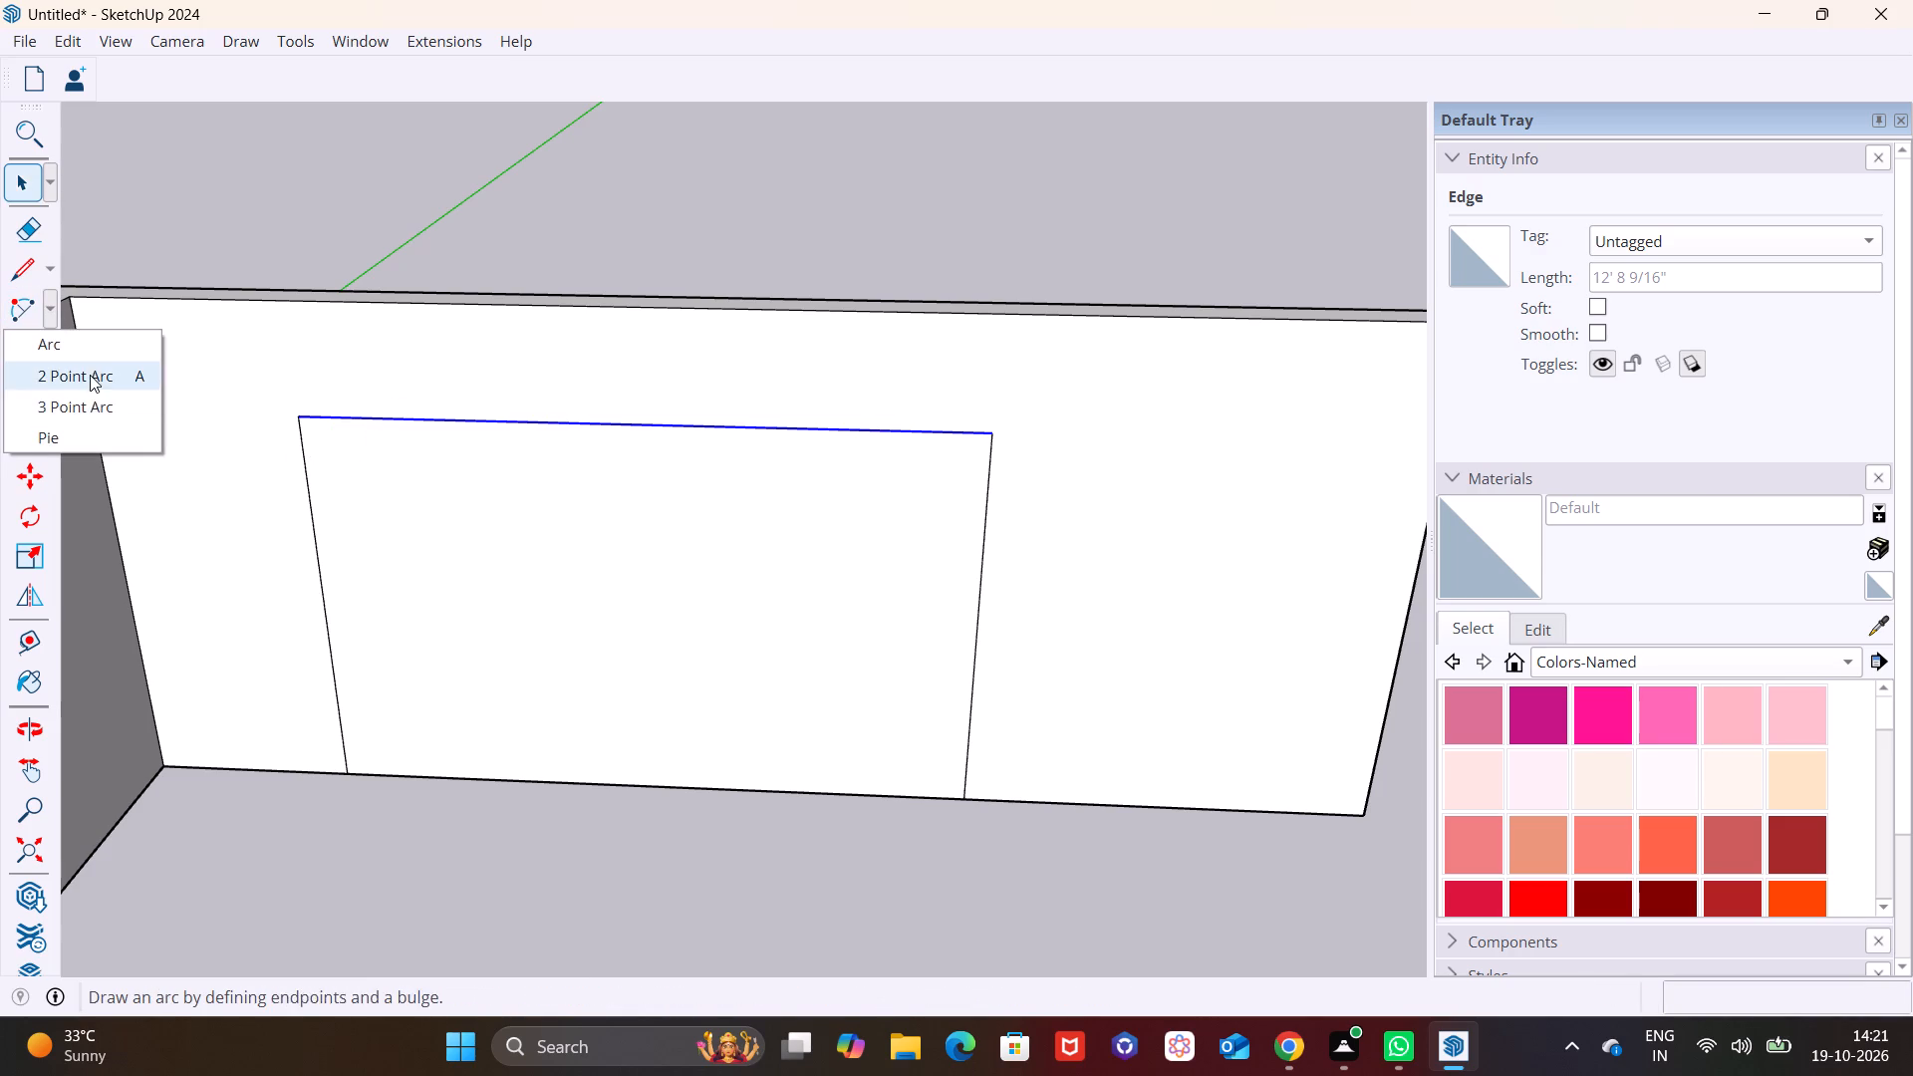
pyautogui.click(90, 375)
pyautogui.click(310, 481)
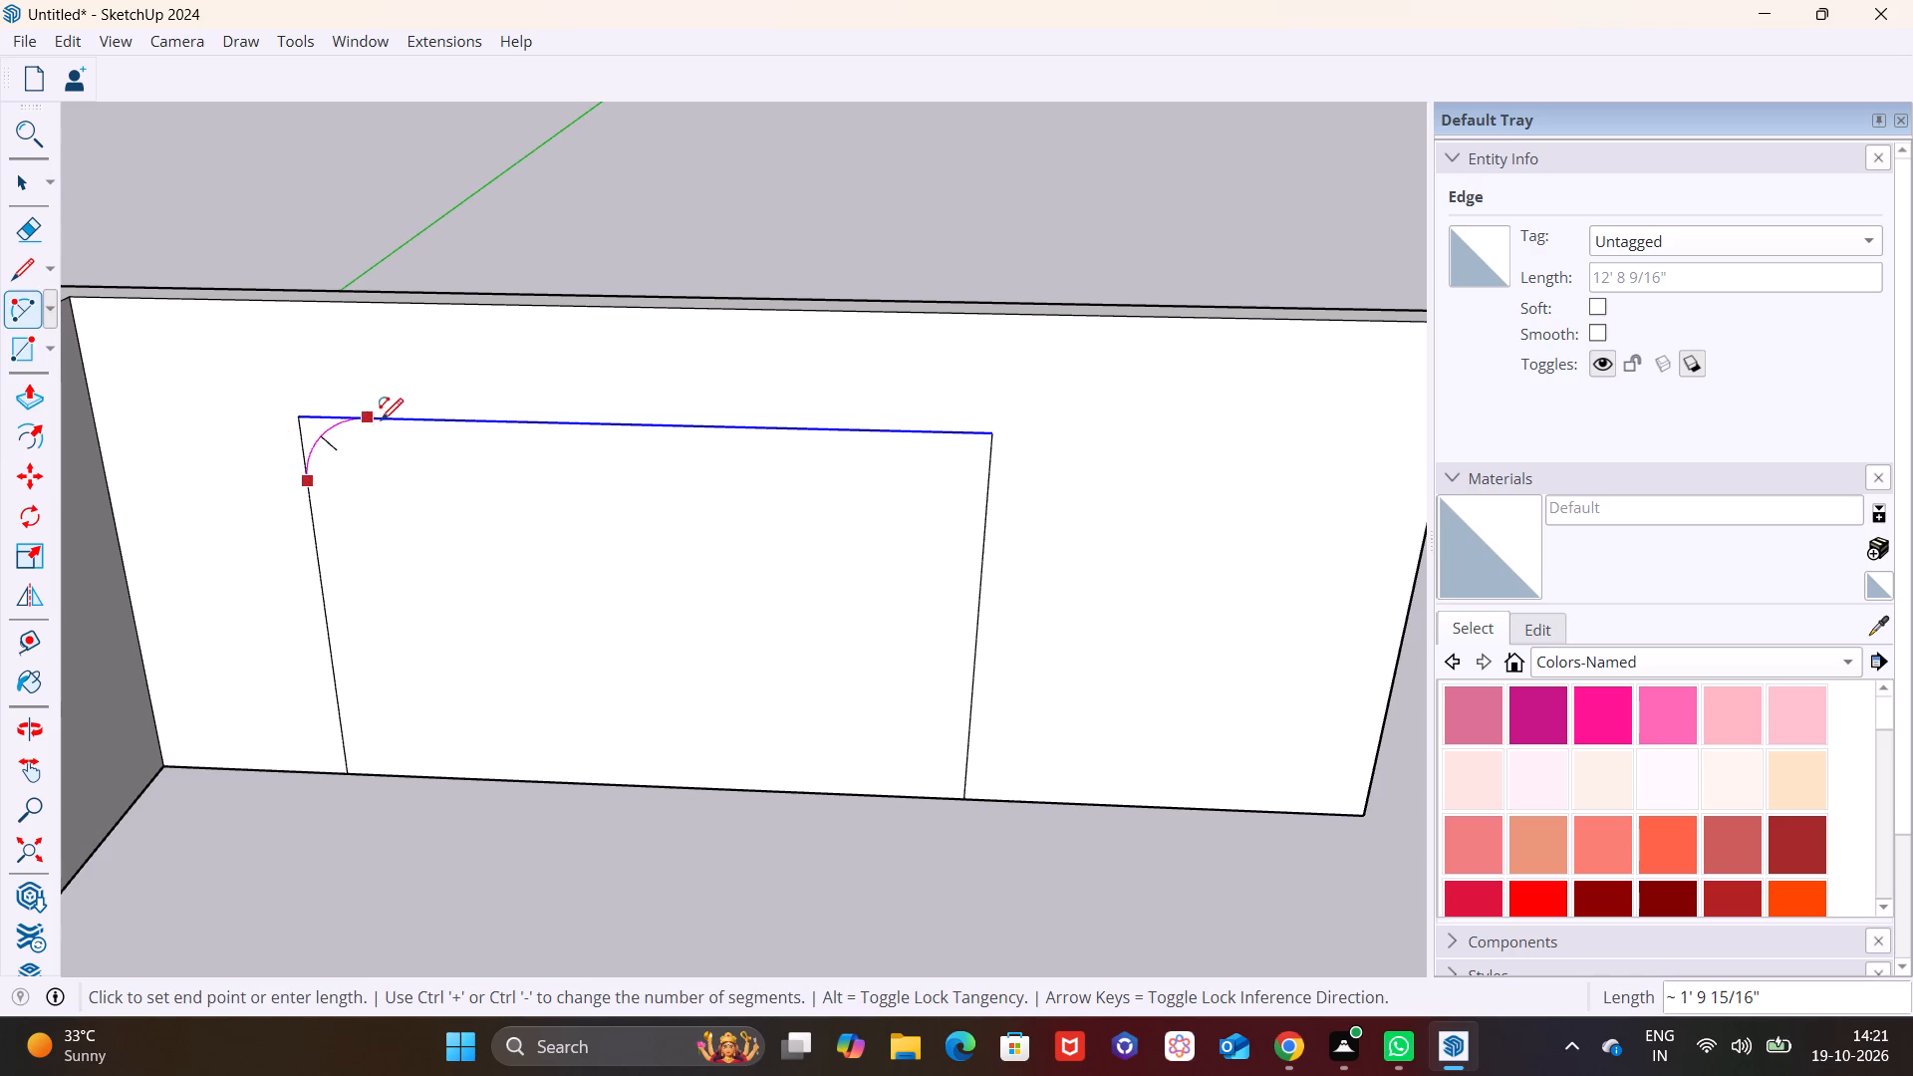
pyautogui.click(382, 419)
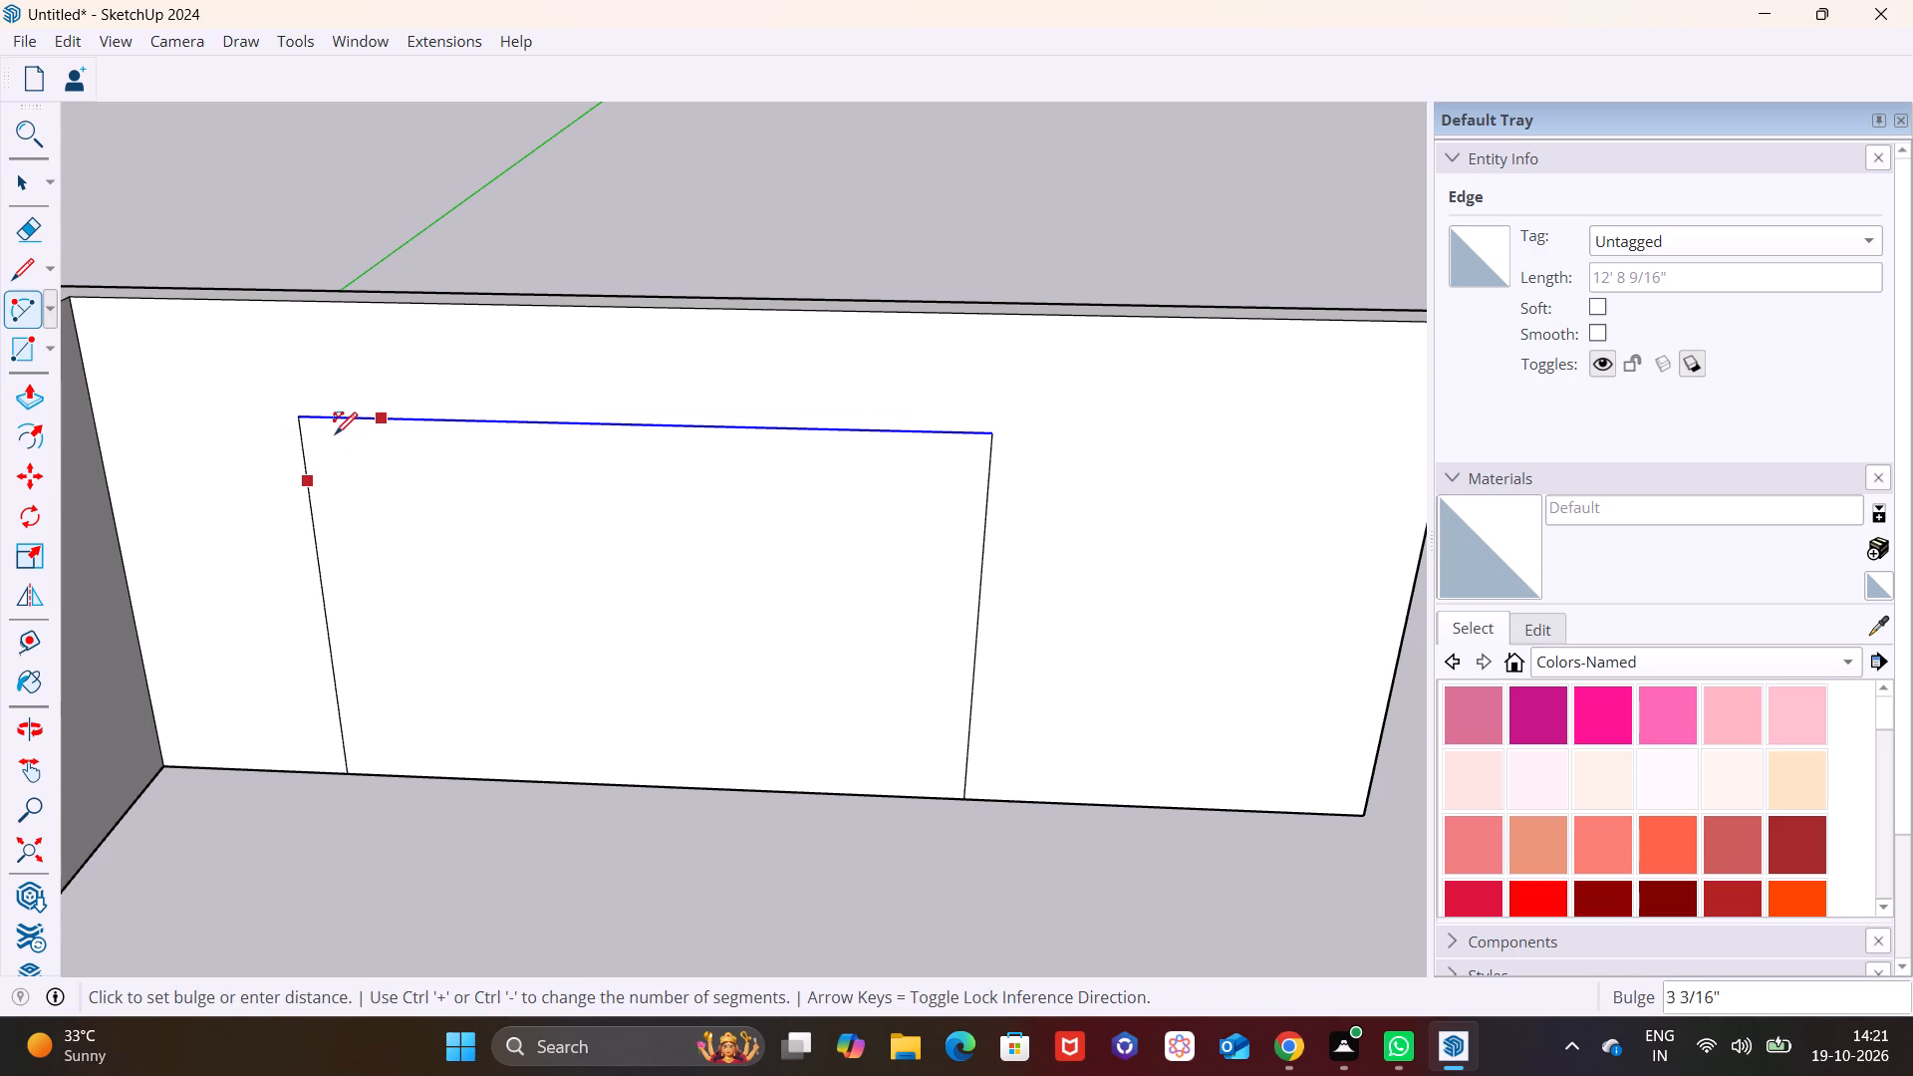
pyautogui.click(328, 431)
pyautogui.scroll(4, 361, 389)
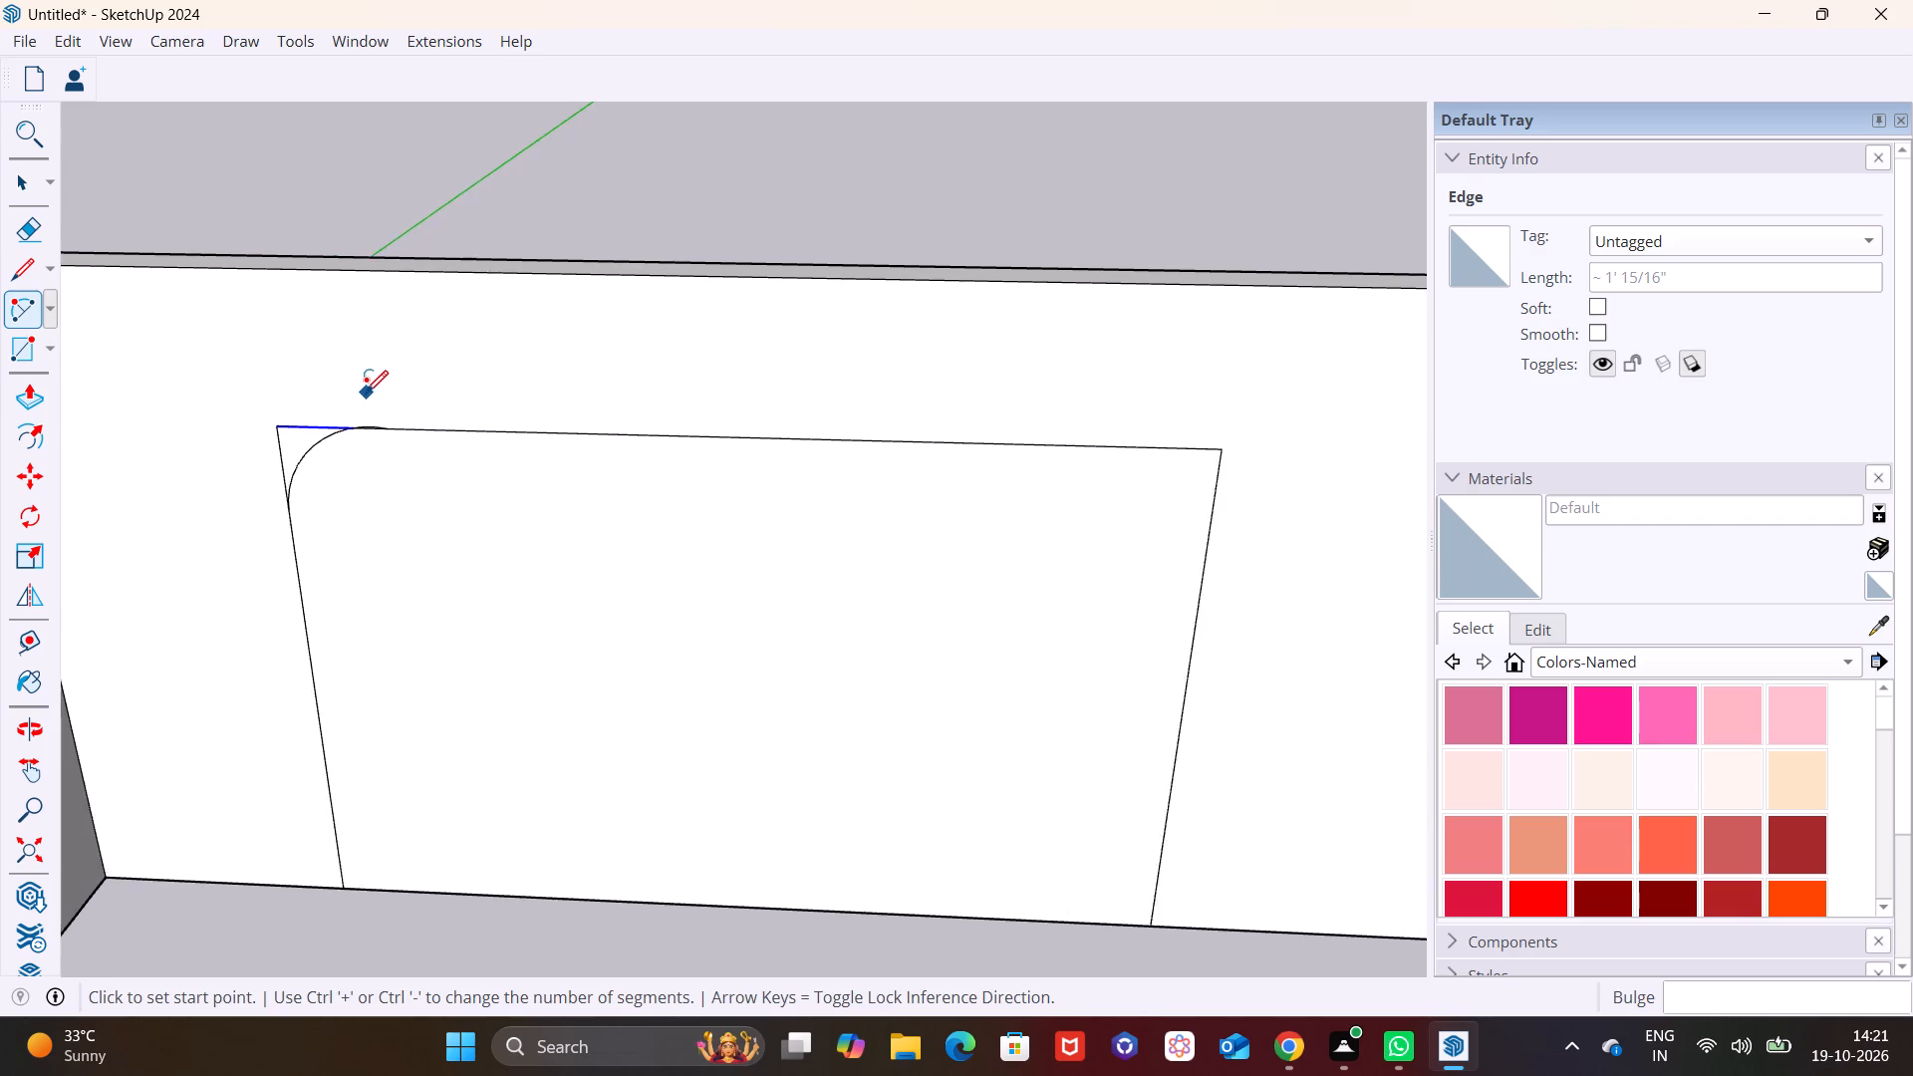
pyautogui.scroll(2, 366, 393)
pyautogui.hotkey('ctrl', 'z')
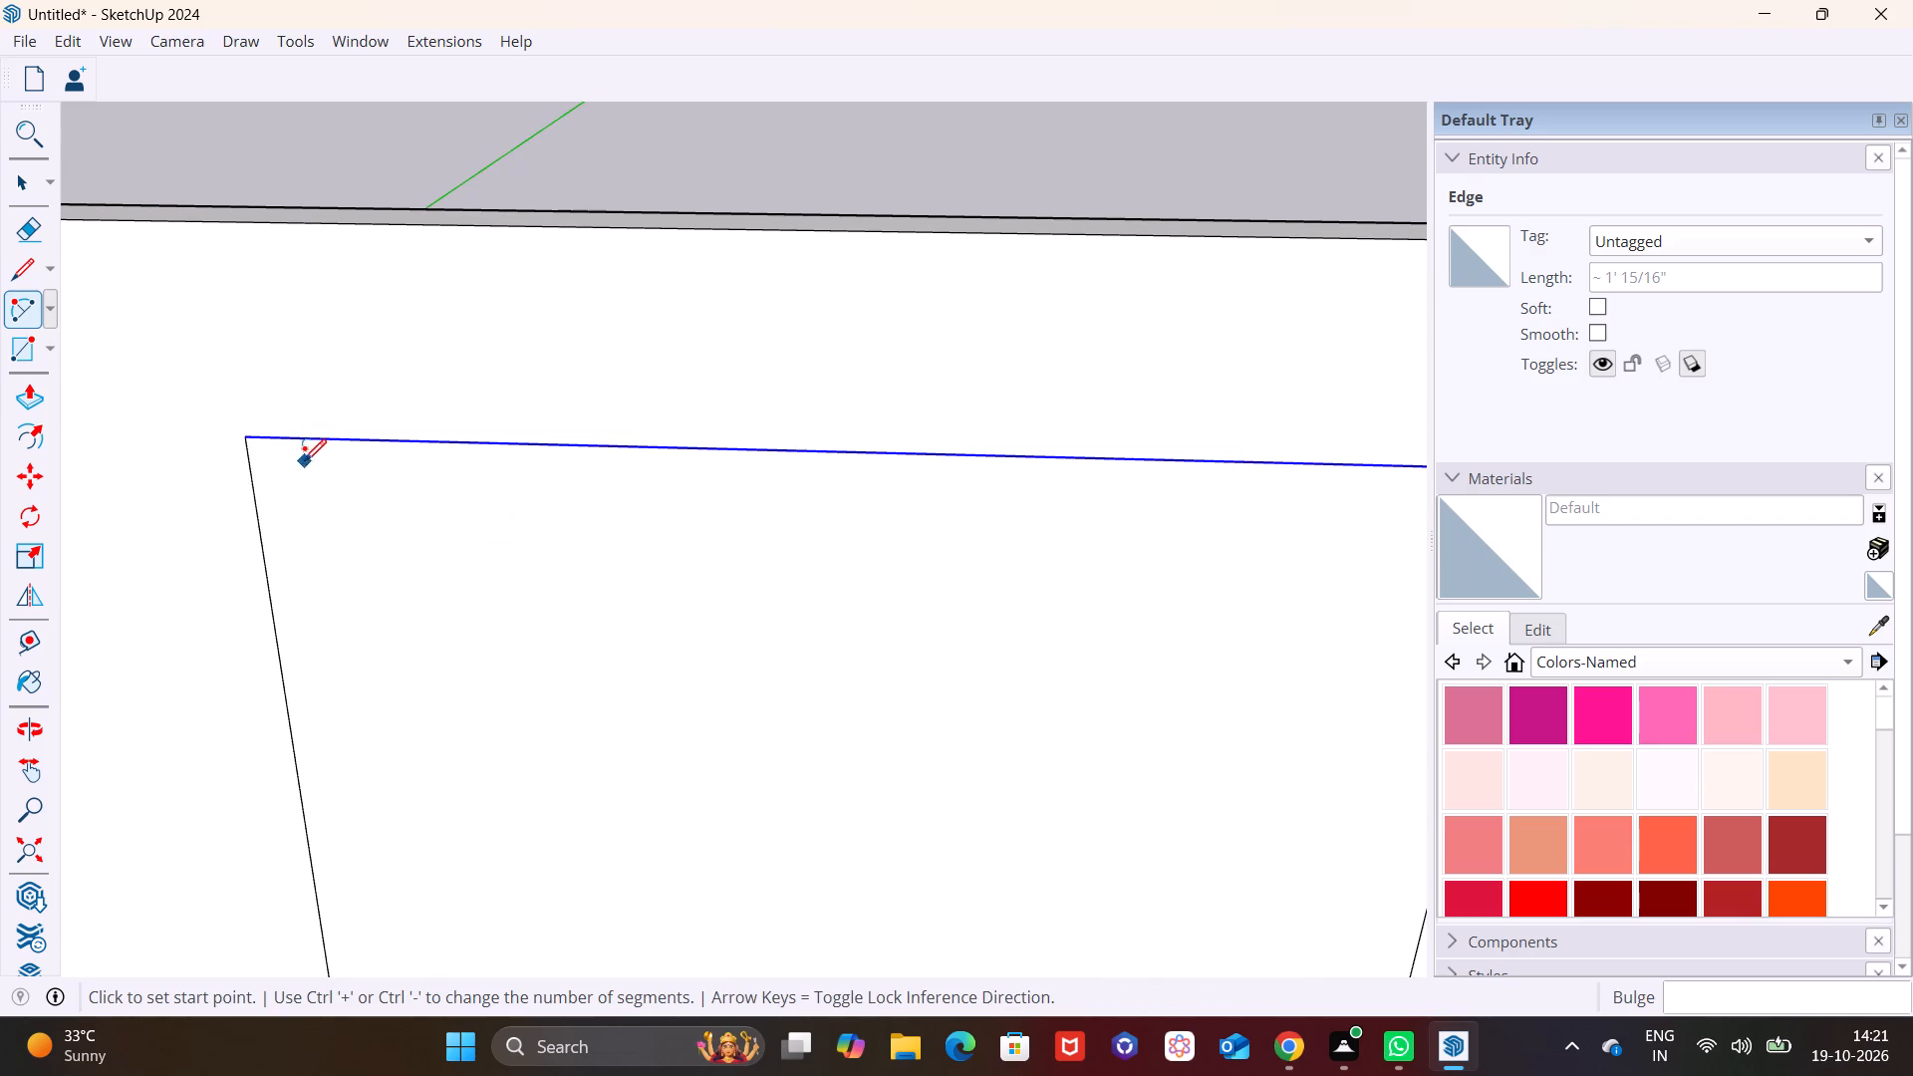
# Round the outline's upper corner nearest the adjoining wall with a tangent 2 Point Arc spanning about 1' 5".
pyautogui.click(52, 308)
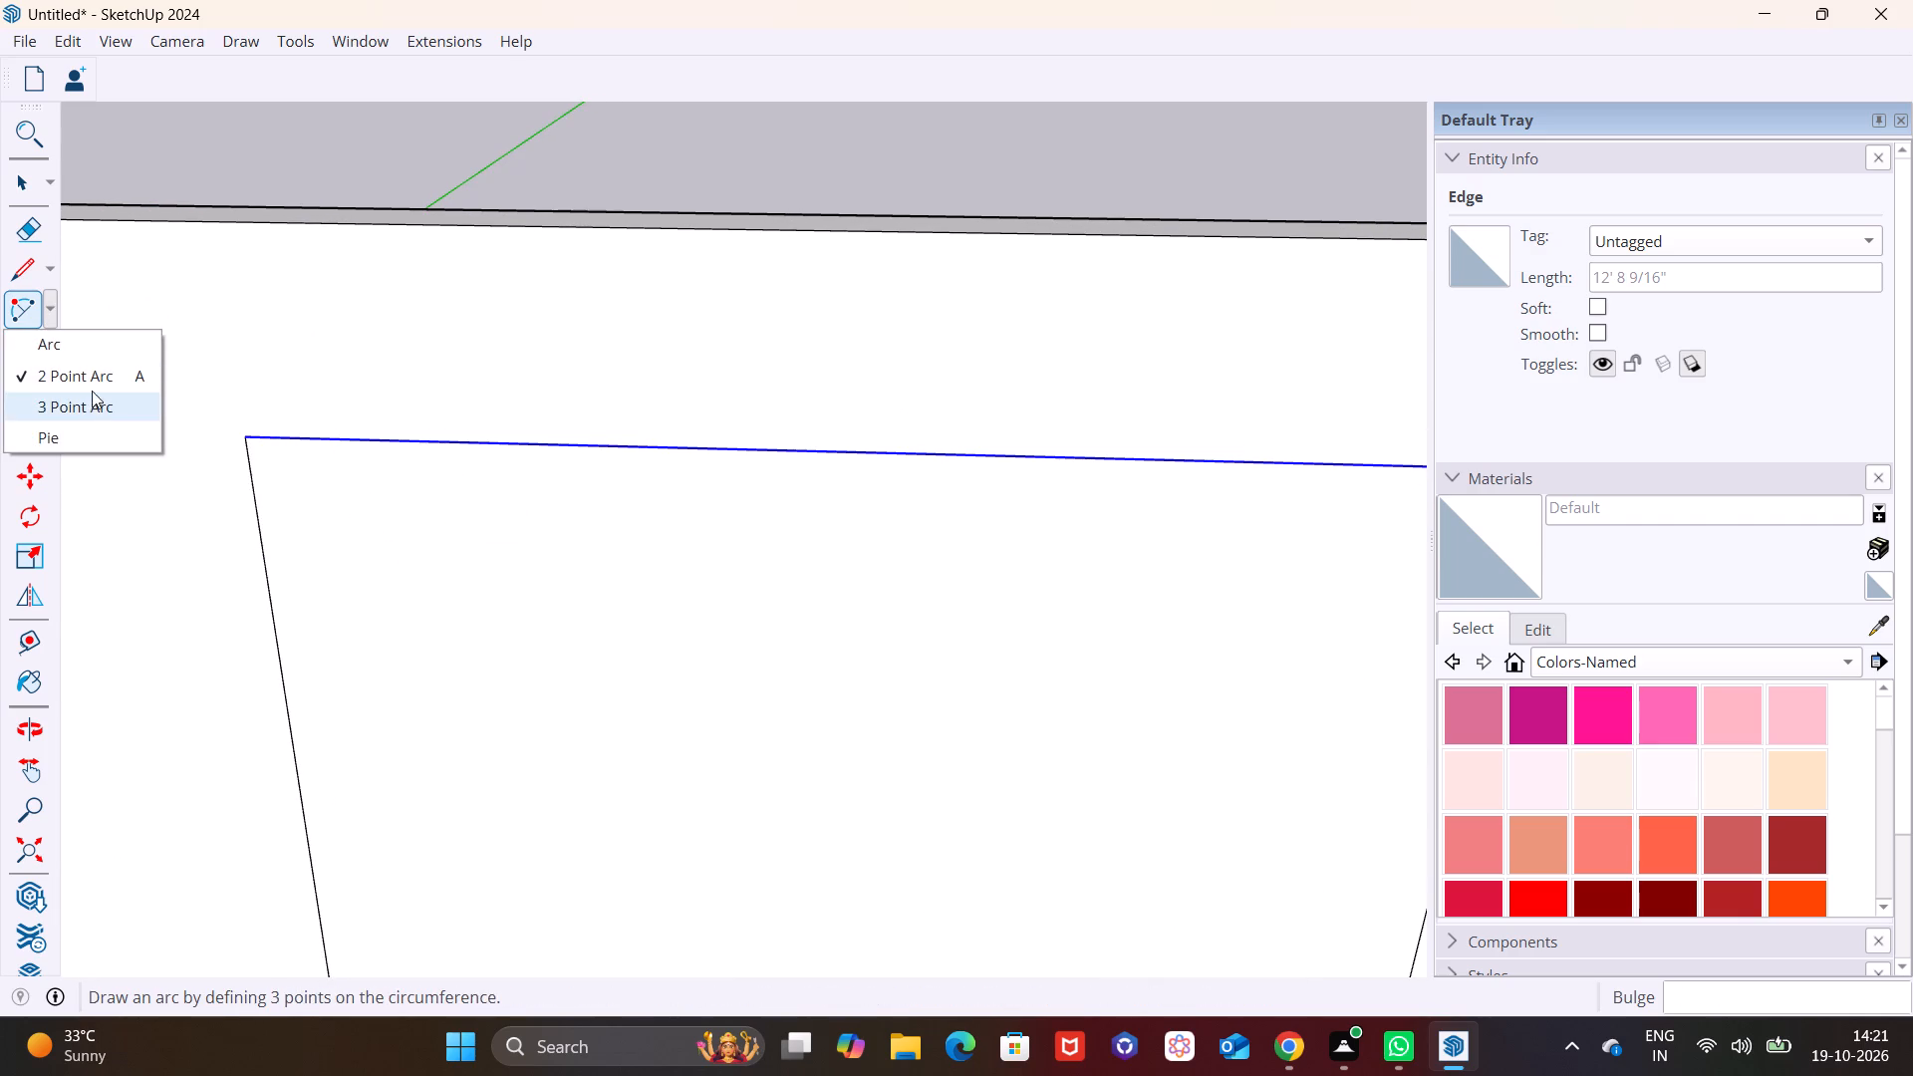
pyautogui.click(91, 383)
pyautogui.click(265, 535)
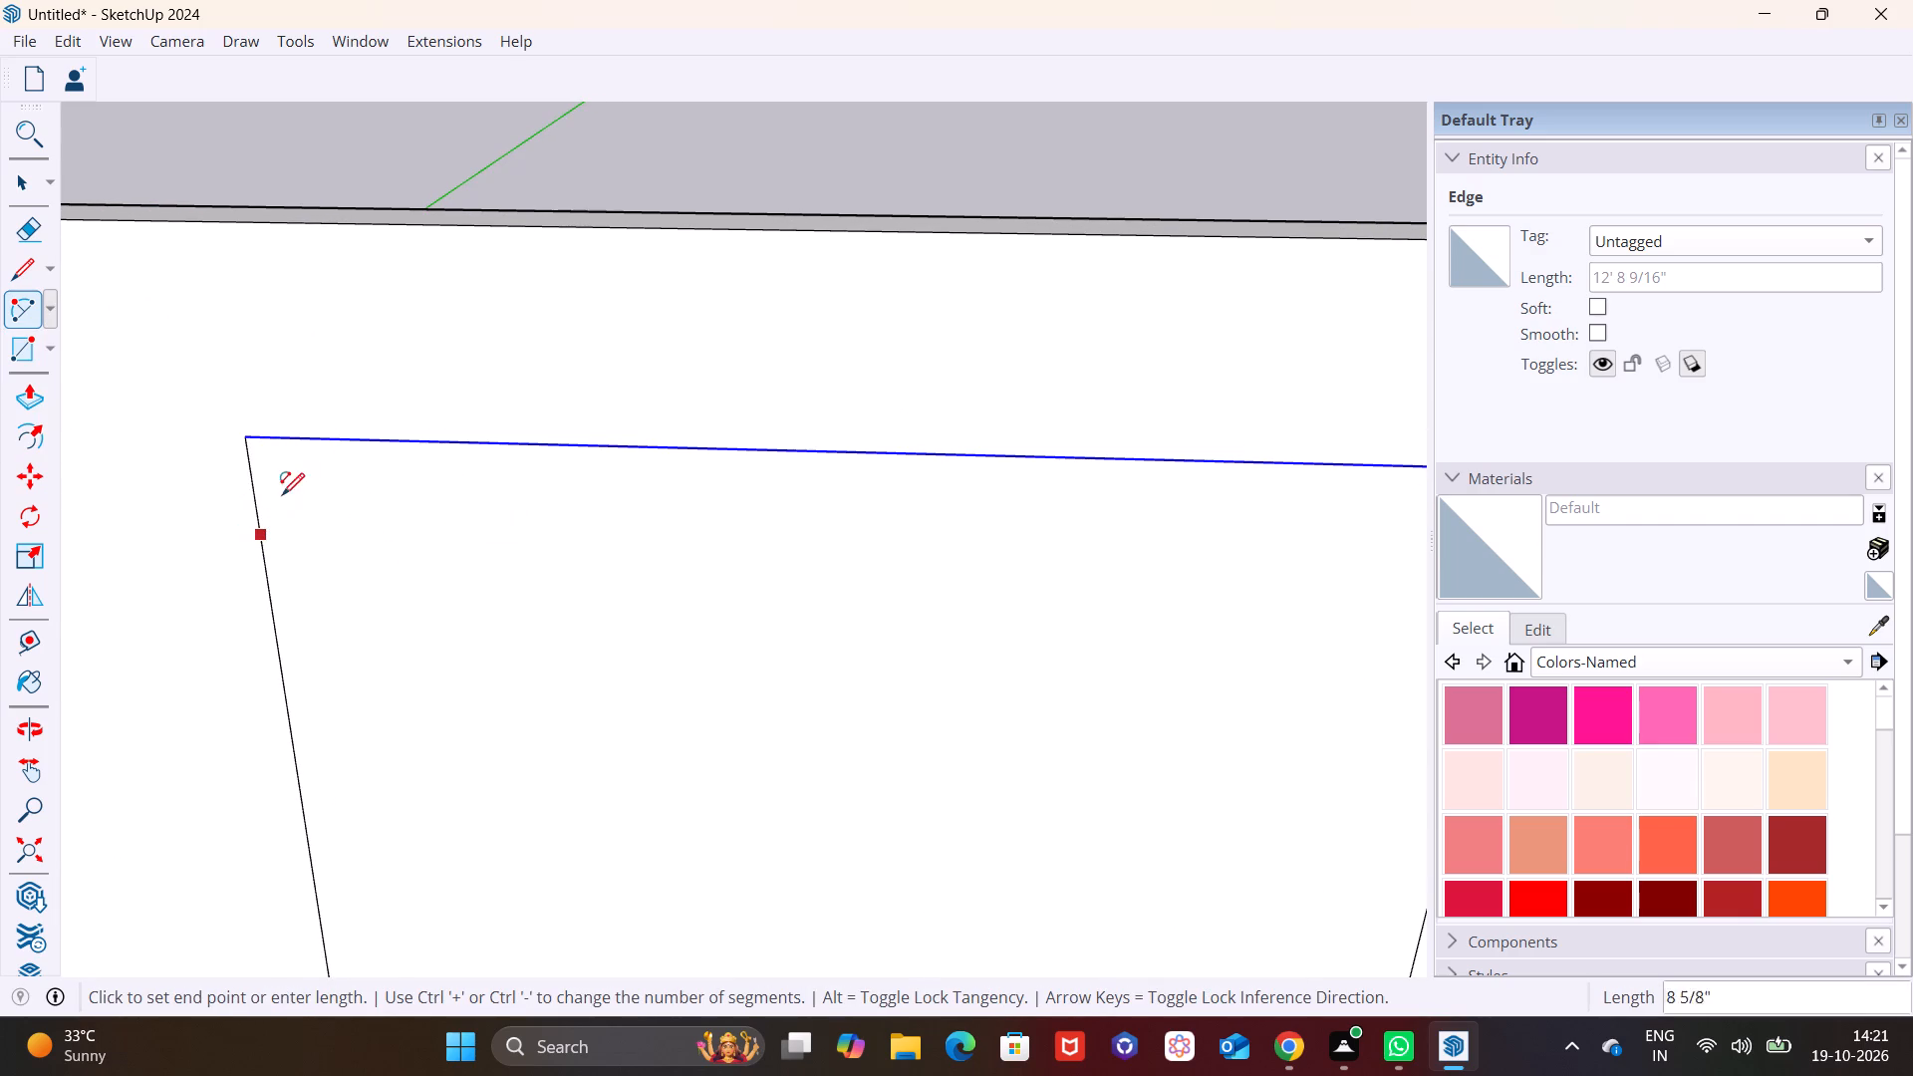
pyautogui.click(334, 441)
pyautogui.click(334, 441)
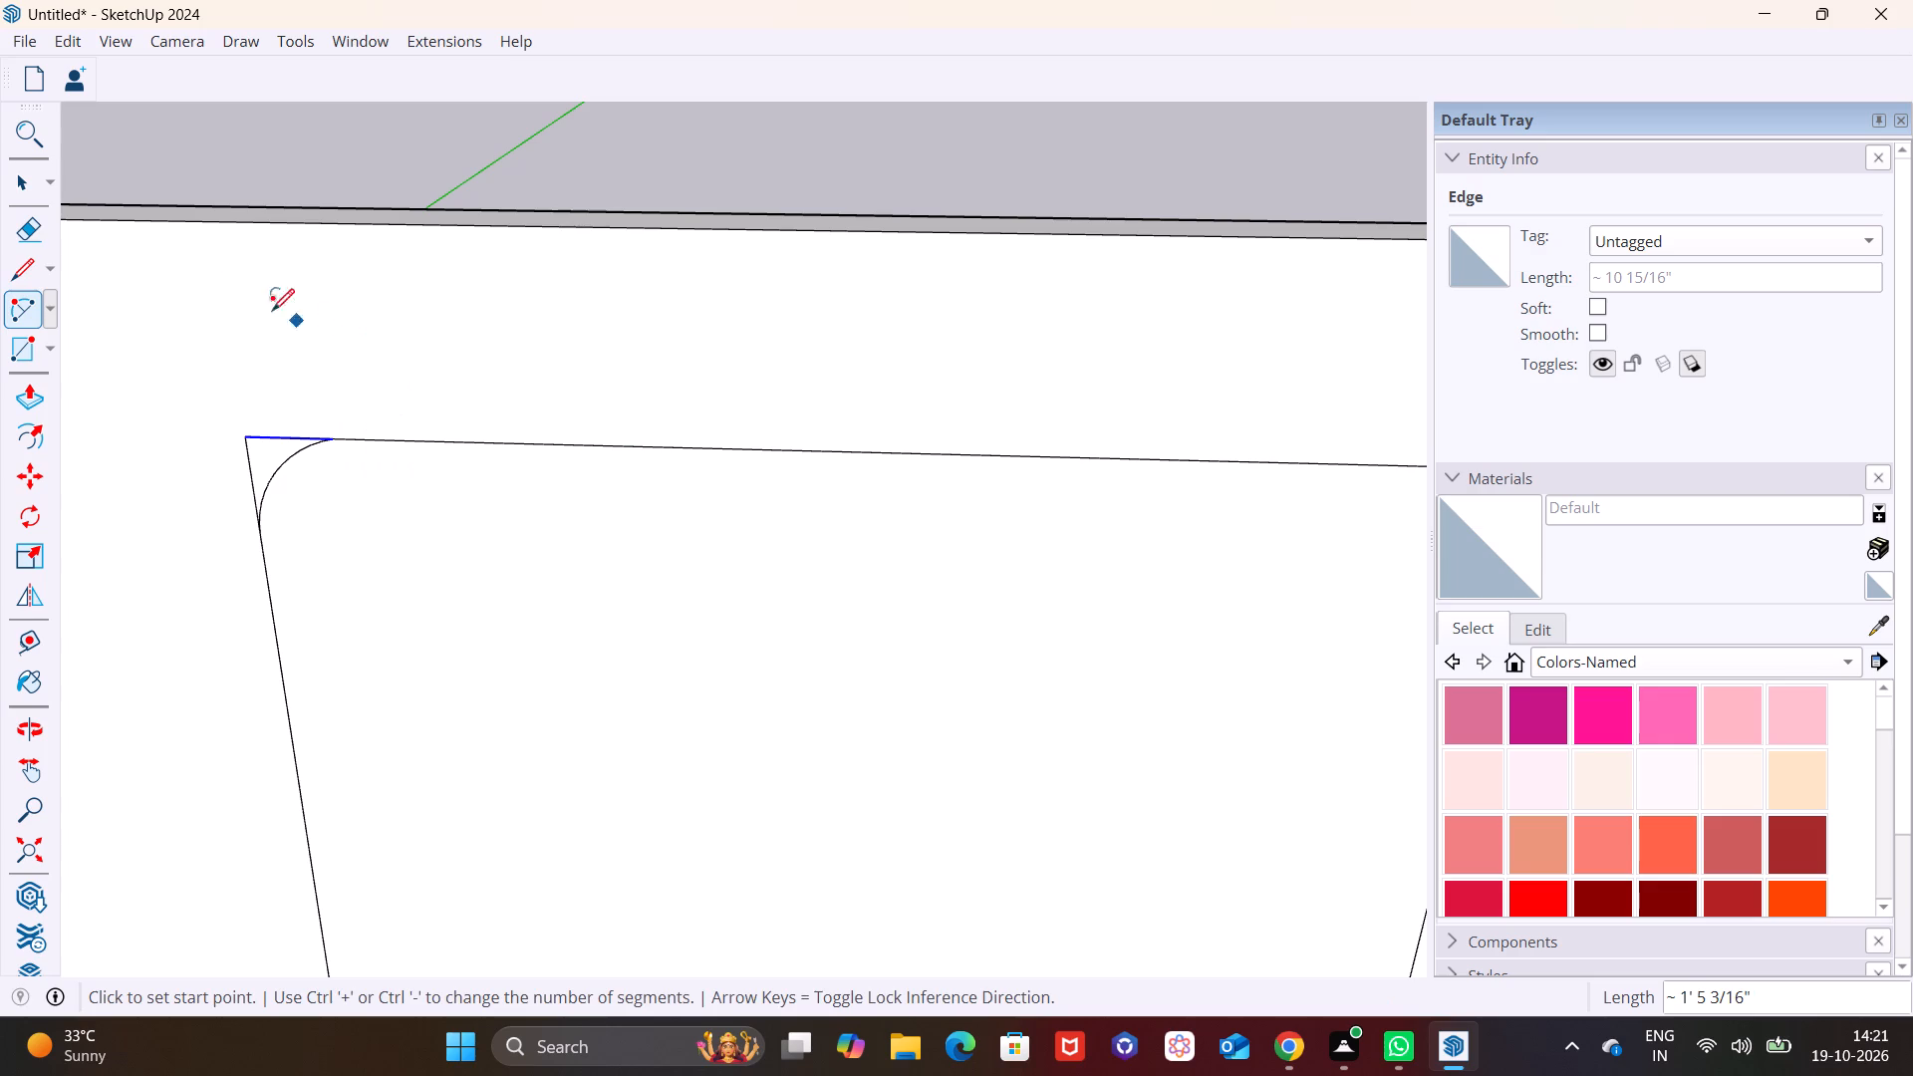
# Erase the two short leftover edges that form the sharp corner outside the arc.
pyautogui.click(23, 228)
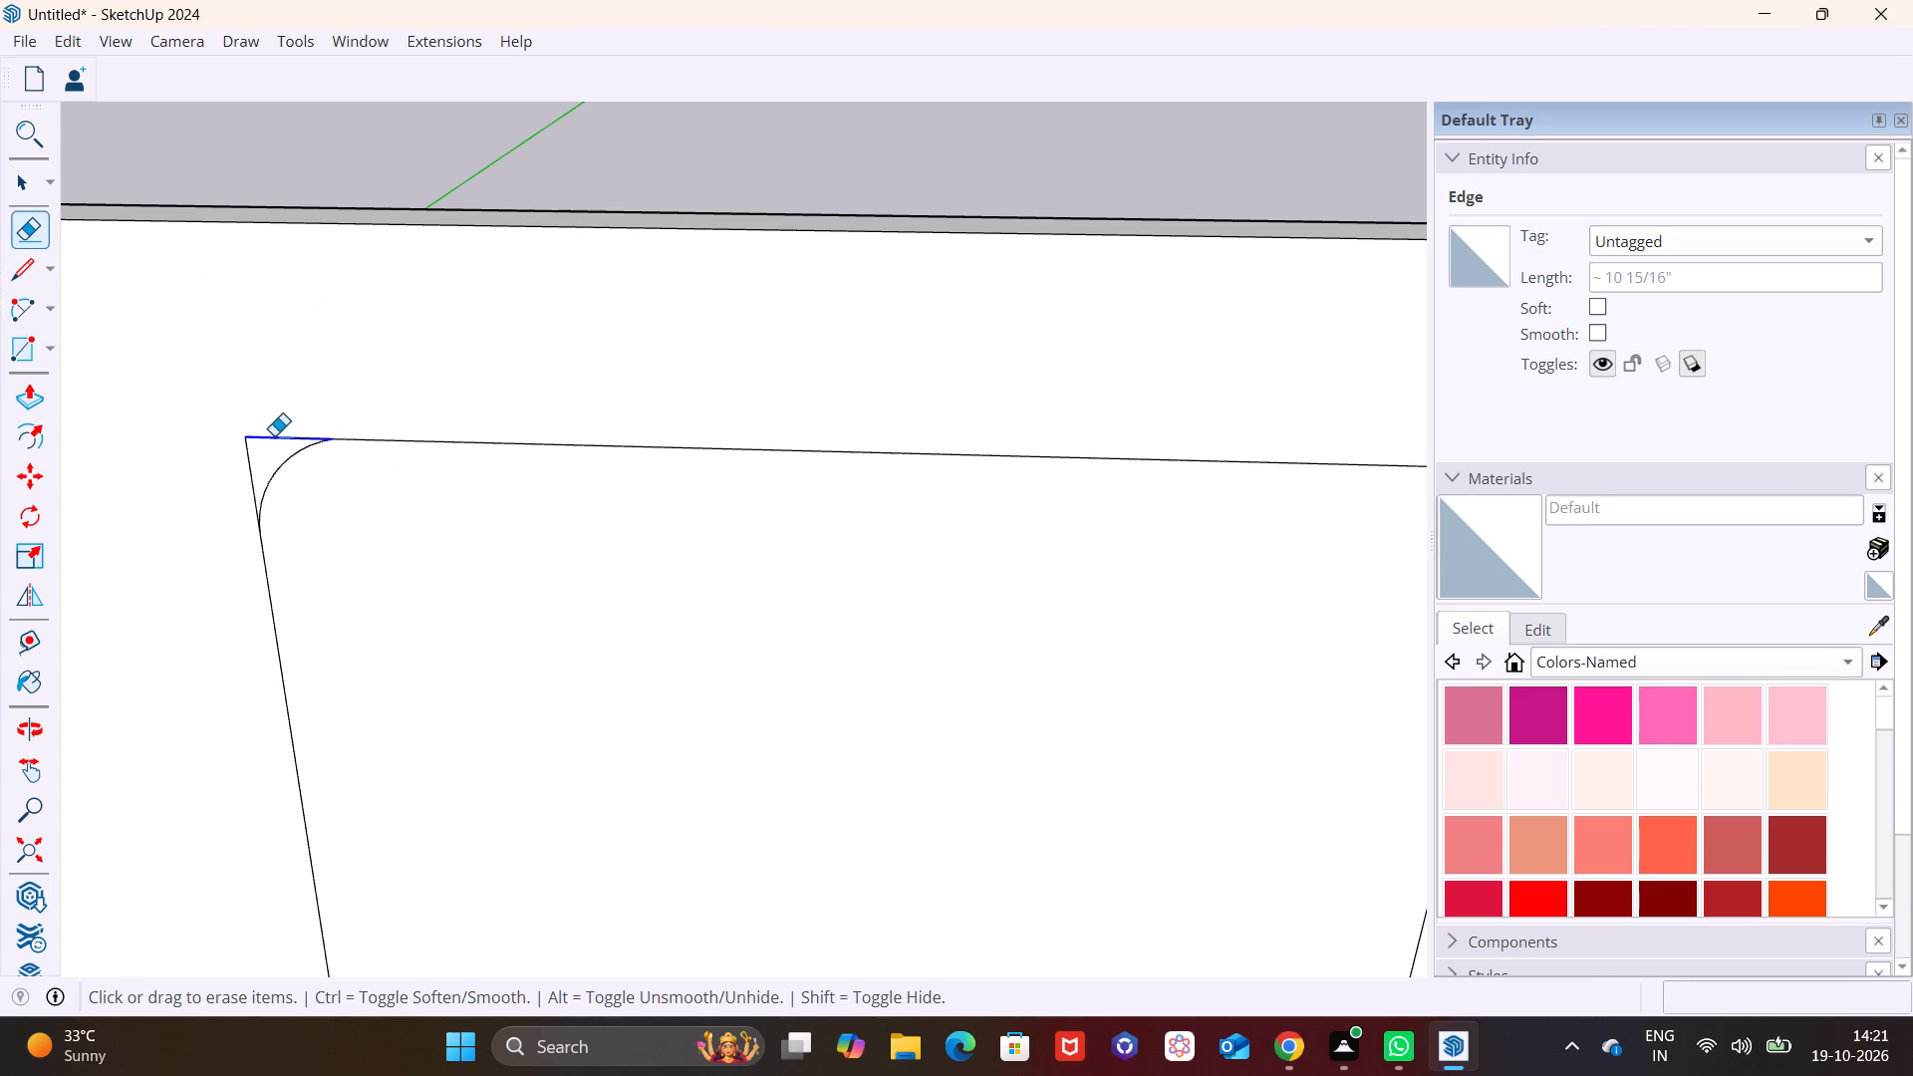
pyautogui.click(274, 435)
pyautogui.click(251, 461)
# Push/Pull the round-cornered panel face about 1 1/2" out from the wall.
pyautogui.scroll(-3, 378, 525)
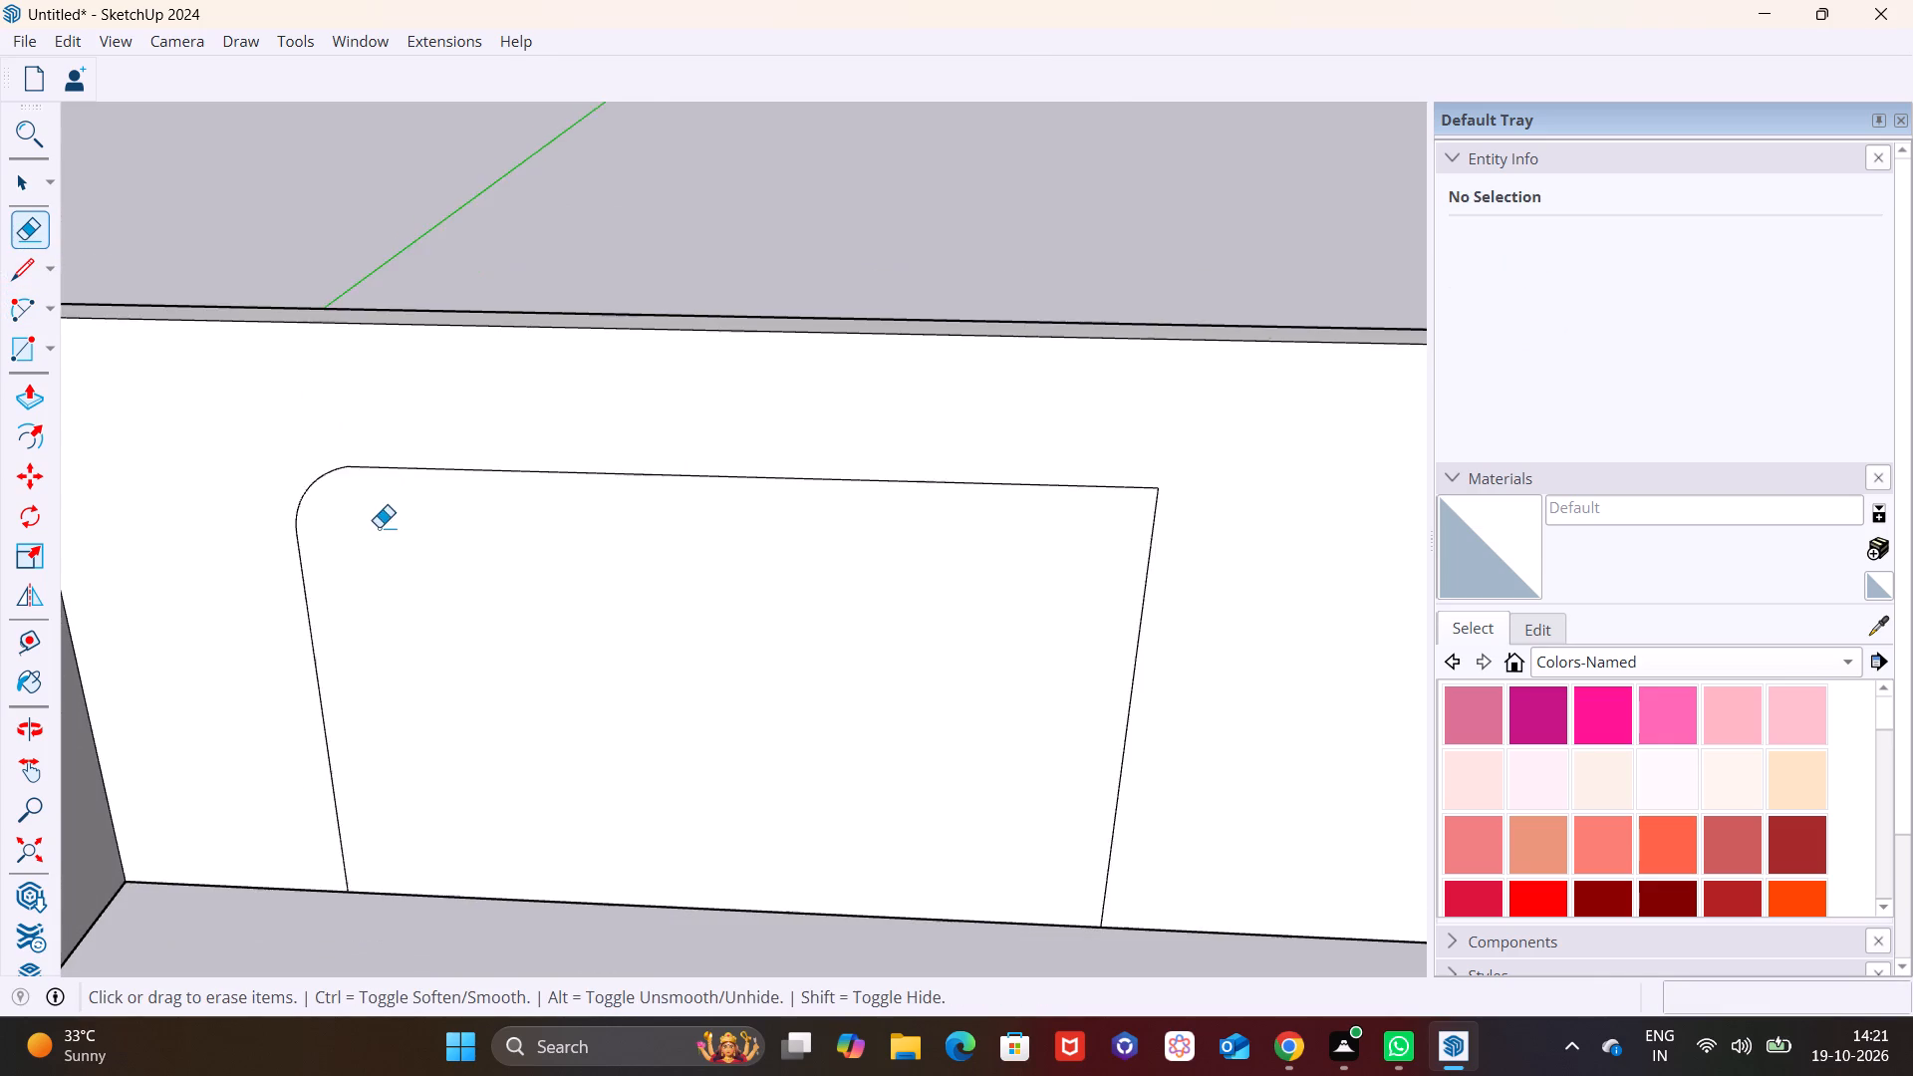
pyautogui.scroll(-3, 379, 527)
pyautogui.press('space')
pyautogui.click(504, 572)
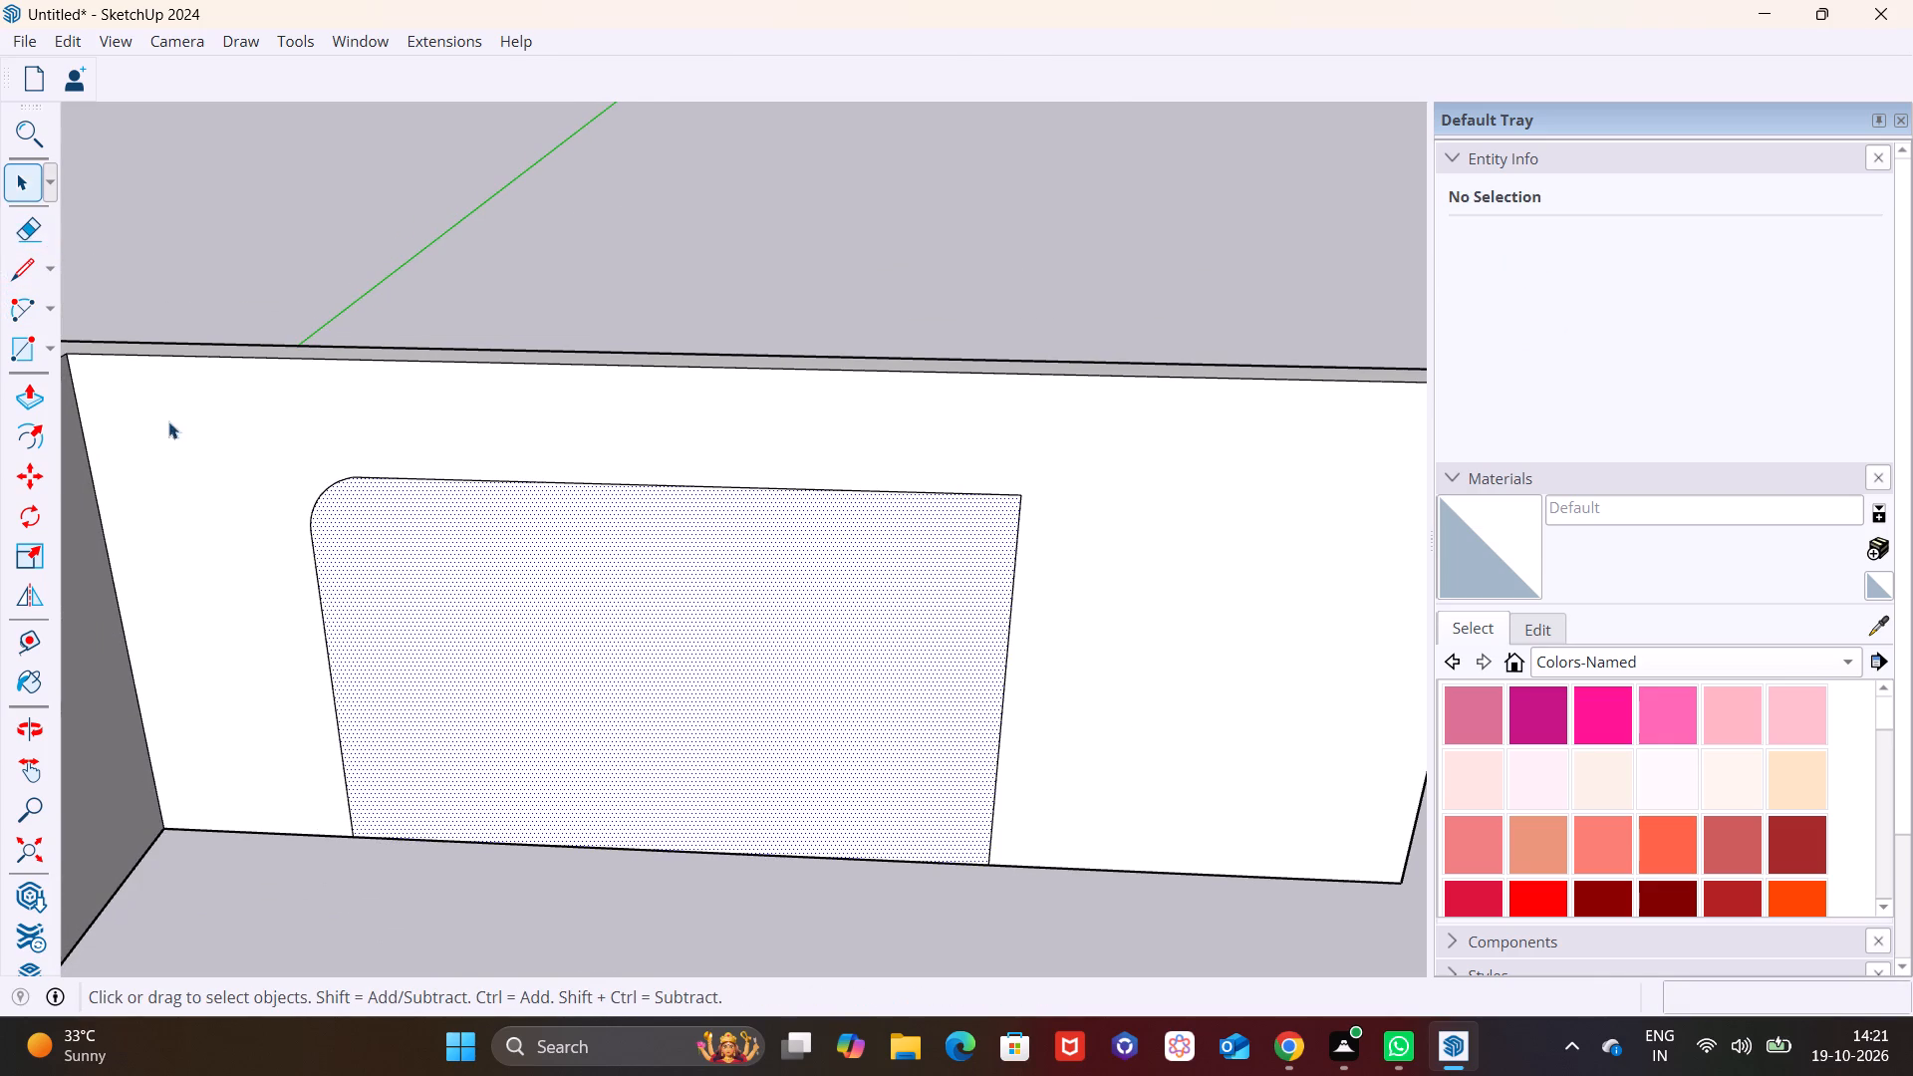
pyautogui.click(33, 392)
pyautogui.click(575, 585)
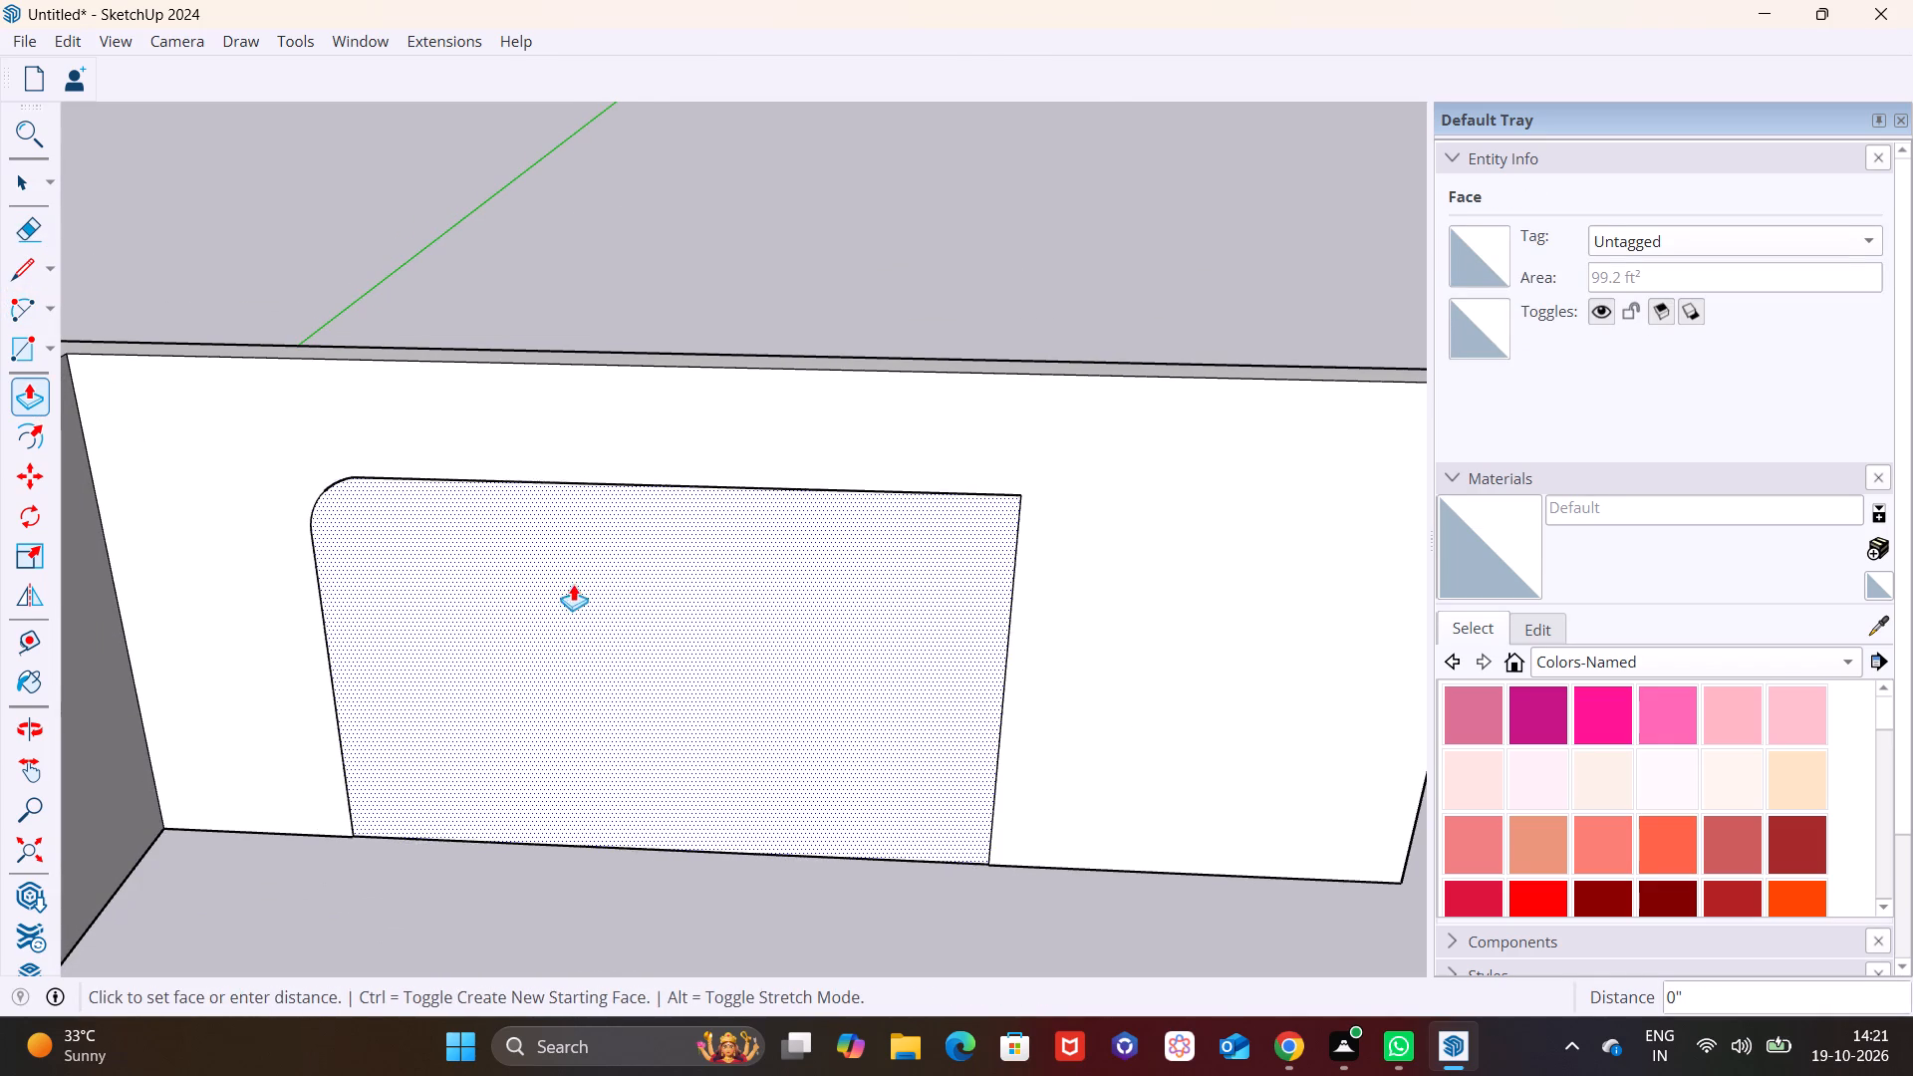
pyautogui.click(569, 586)
pyautogui.moveTo(966, 690); pyautogui.dragTo(1019, 563, button='middle')
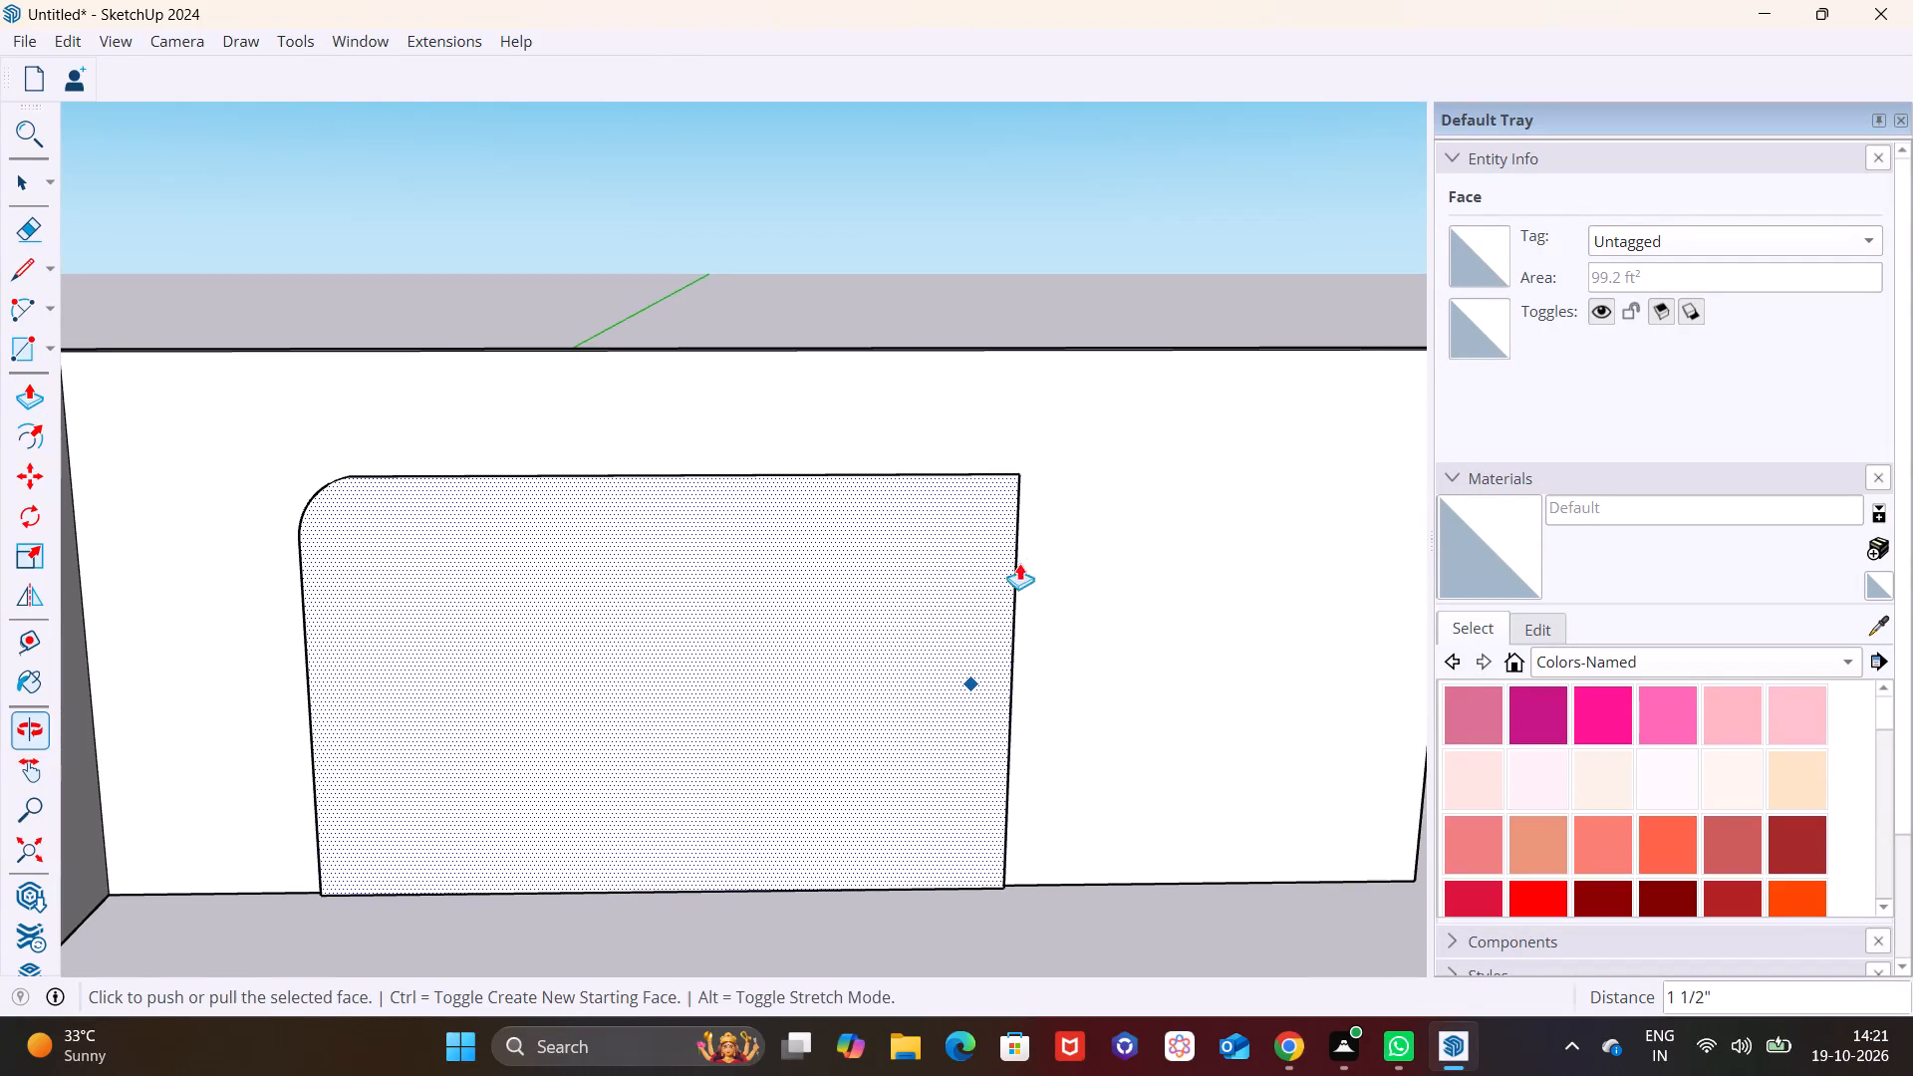
pyautogui.press('space')
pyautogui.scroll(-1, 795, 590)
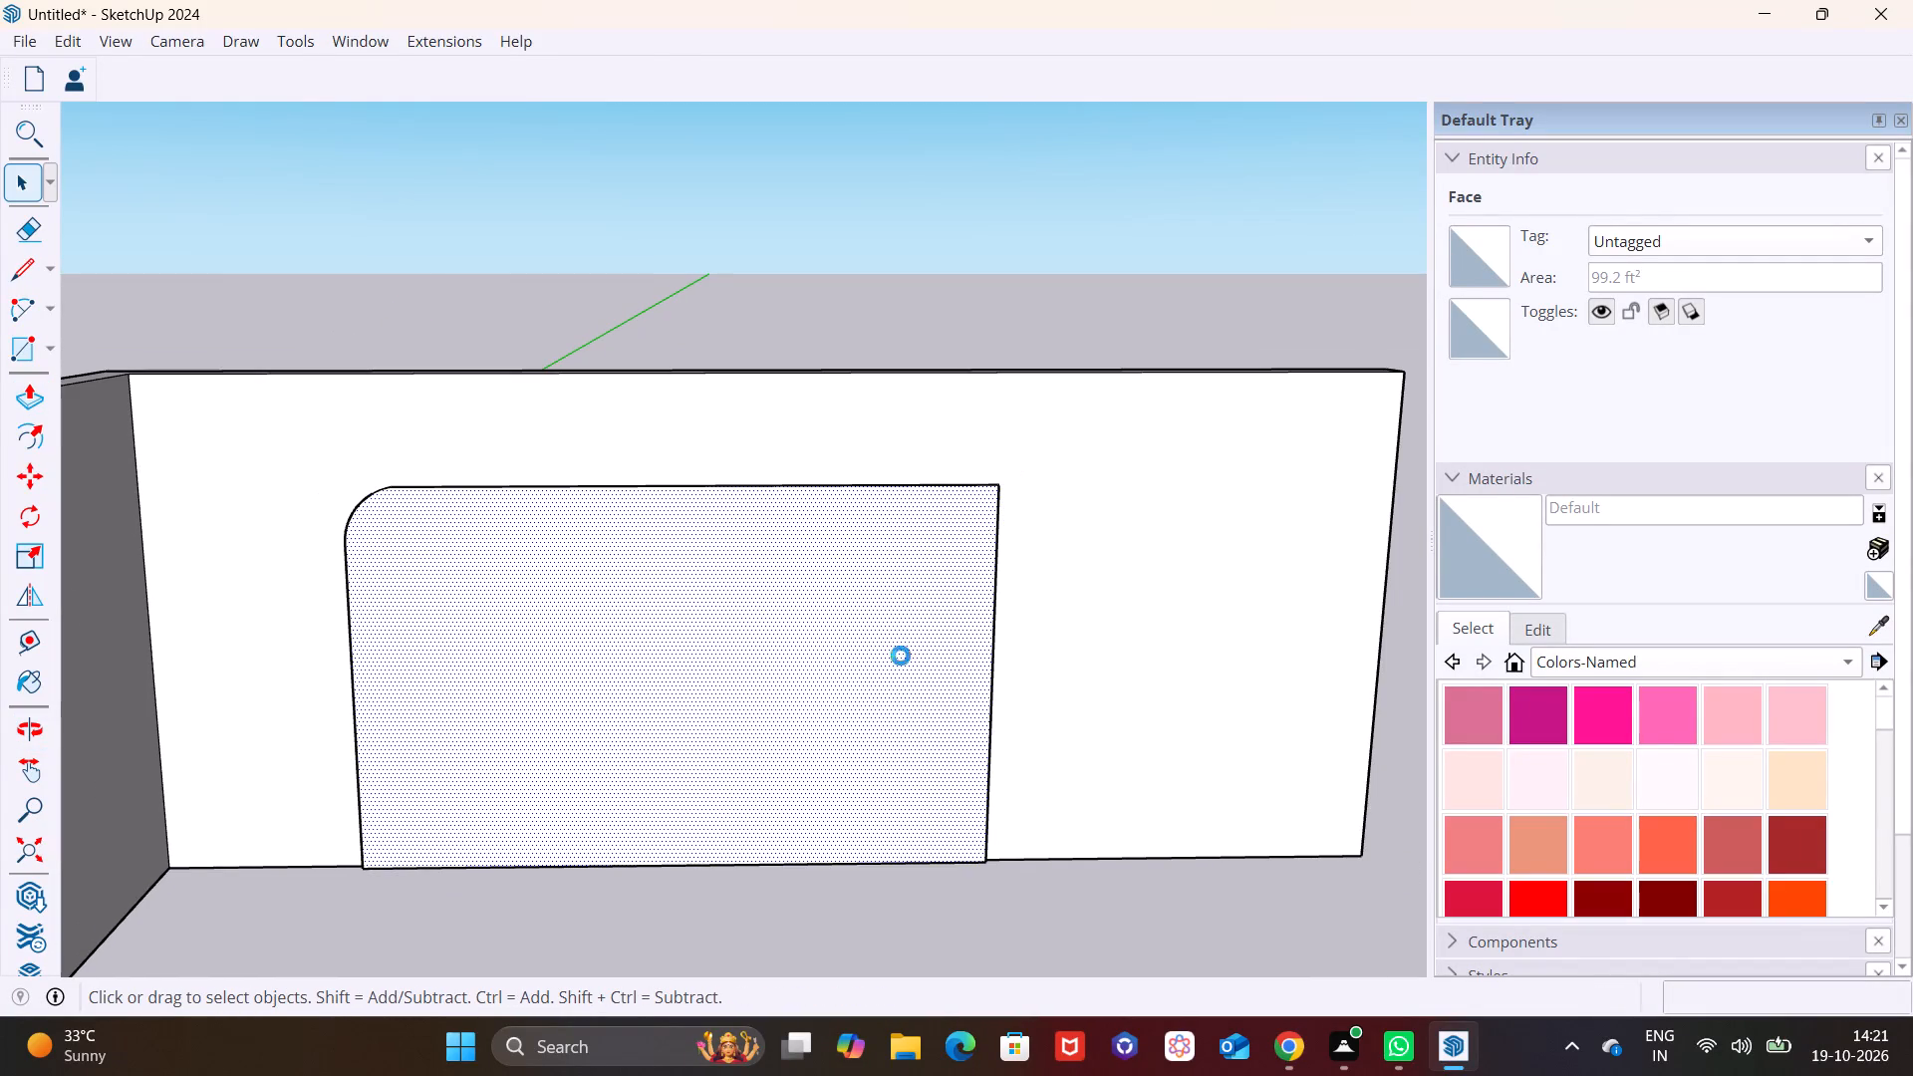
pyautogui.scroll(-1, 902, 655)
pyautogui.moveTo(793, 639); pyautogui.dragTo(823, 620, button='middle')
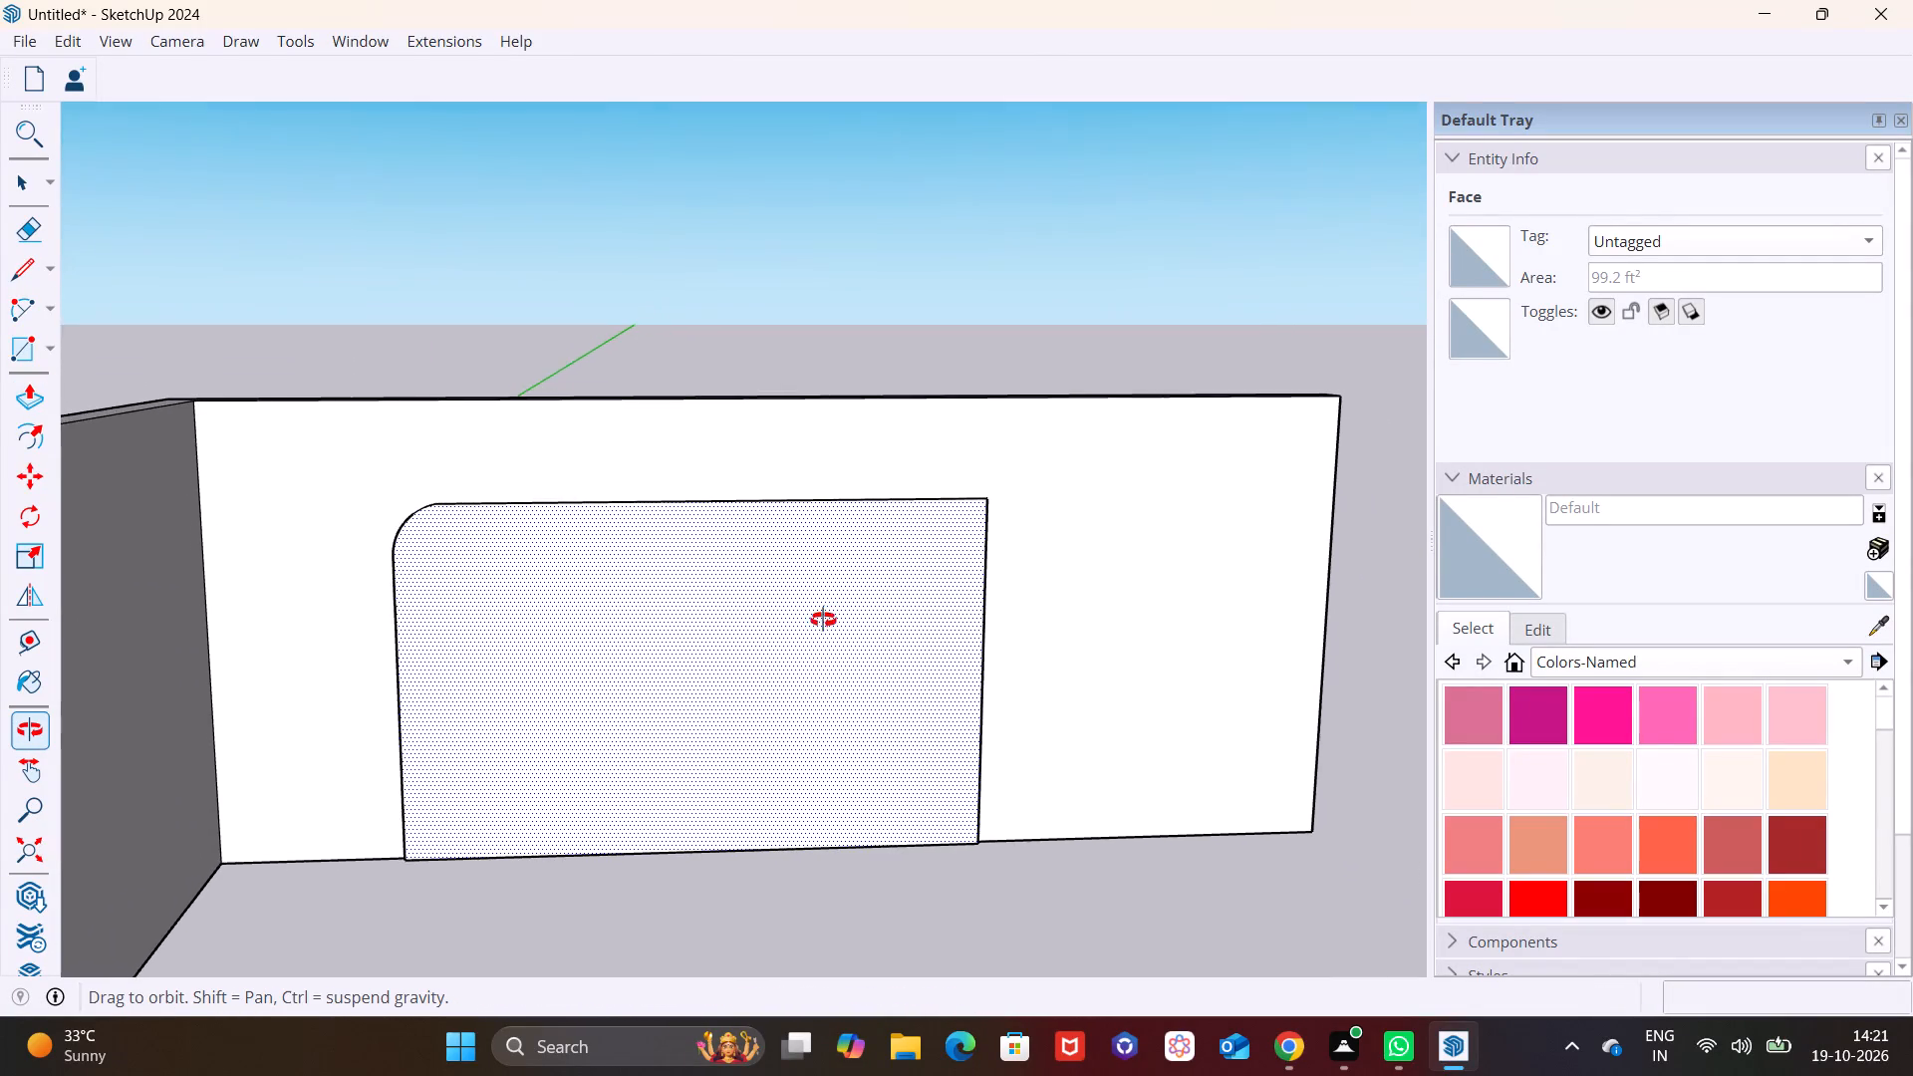
# Draw a circle of about 9 9/16" radius on the panel face just inside its rounded upper corner.
pyautogui.moveTo(823, 620); pyautogui.dragTo(819, 632, button='middle')
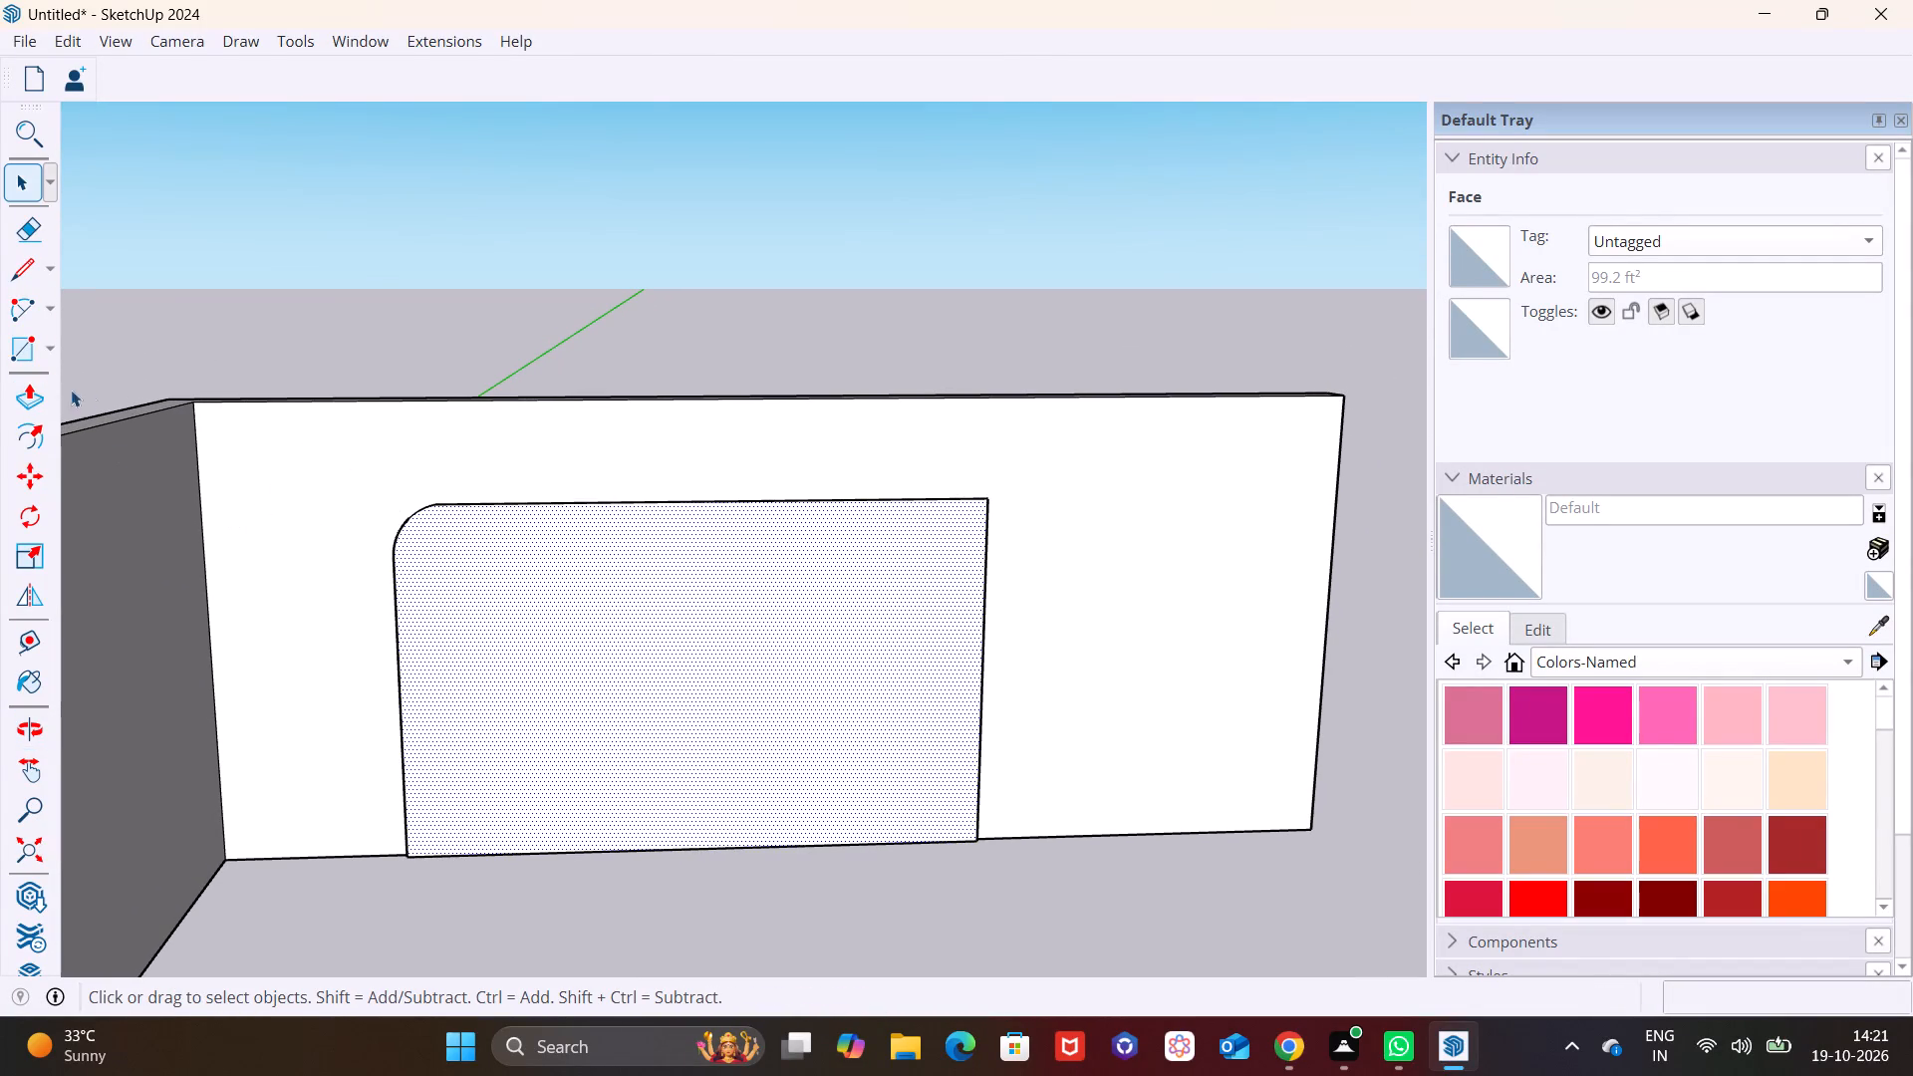
pyautogui.click(19, 262)
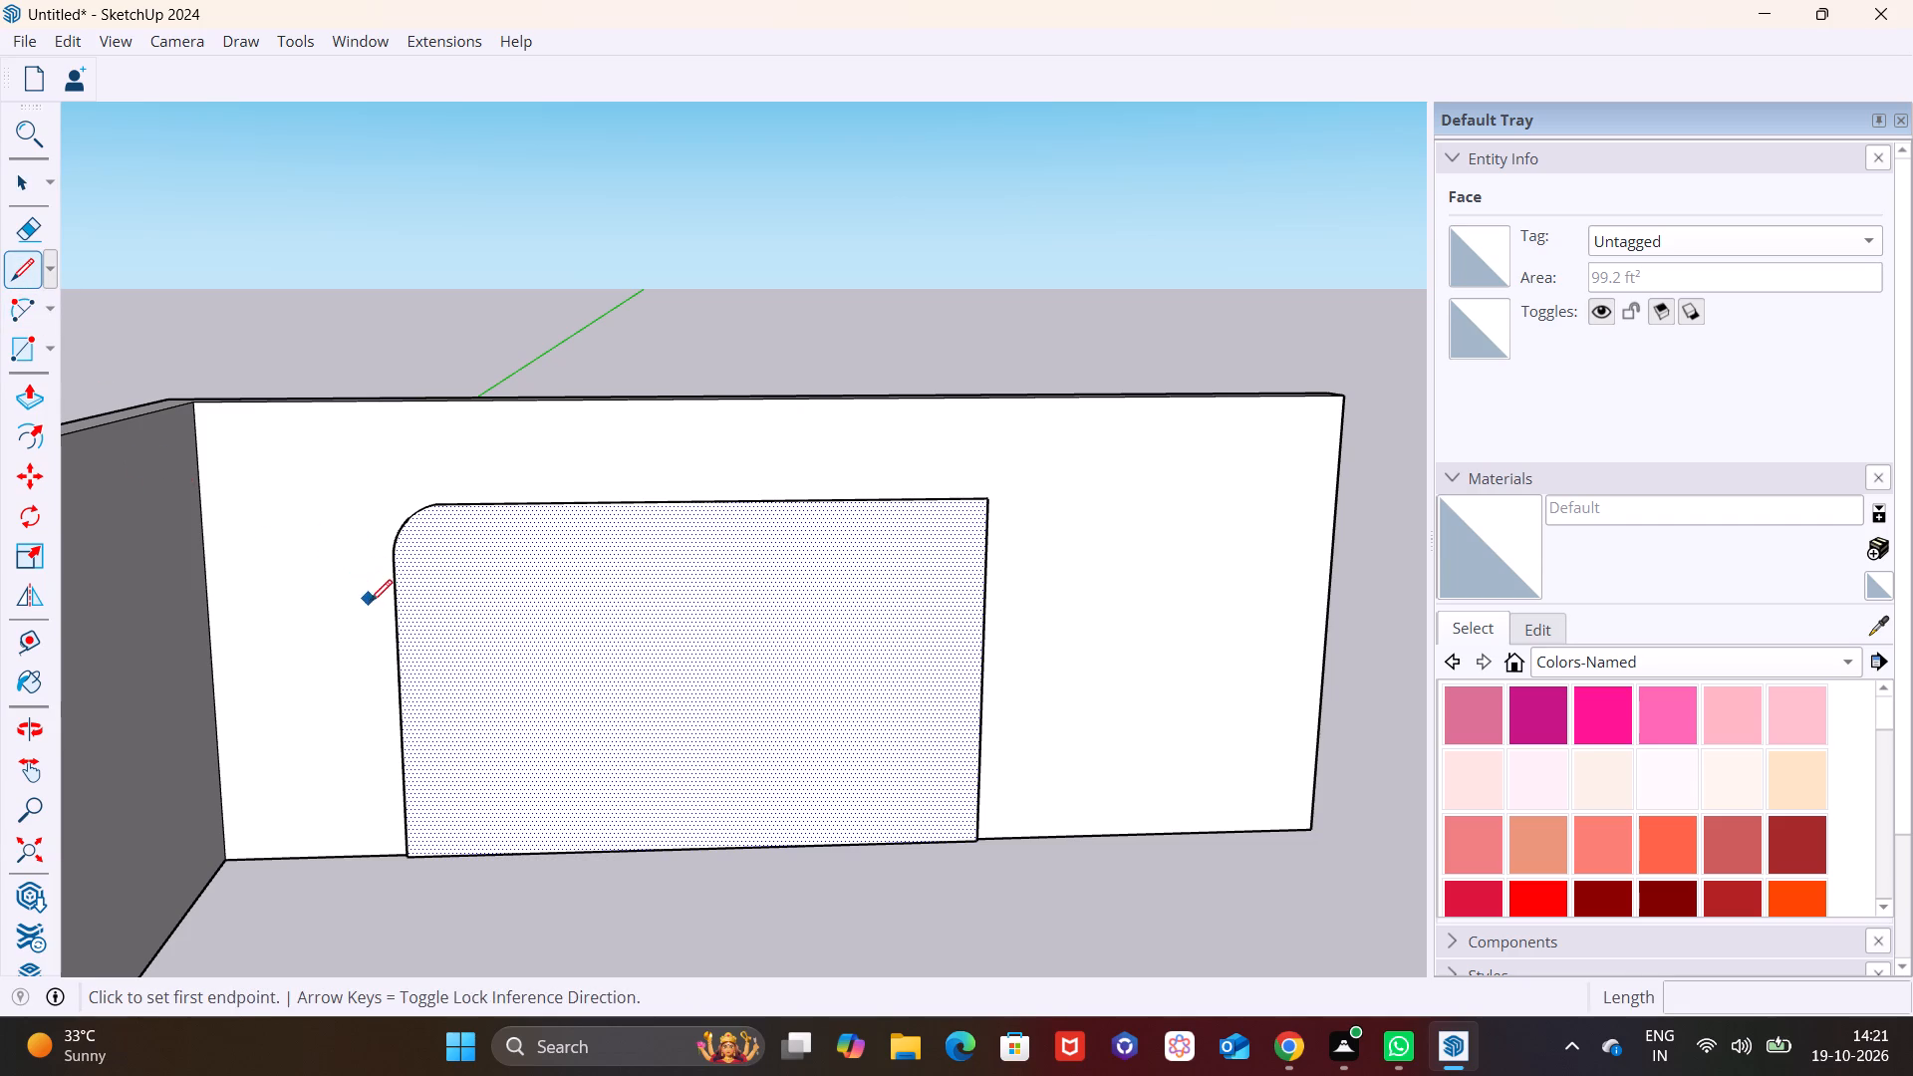
pyautogui.click(48, 310)
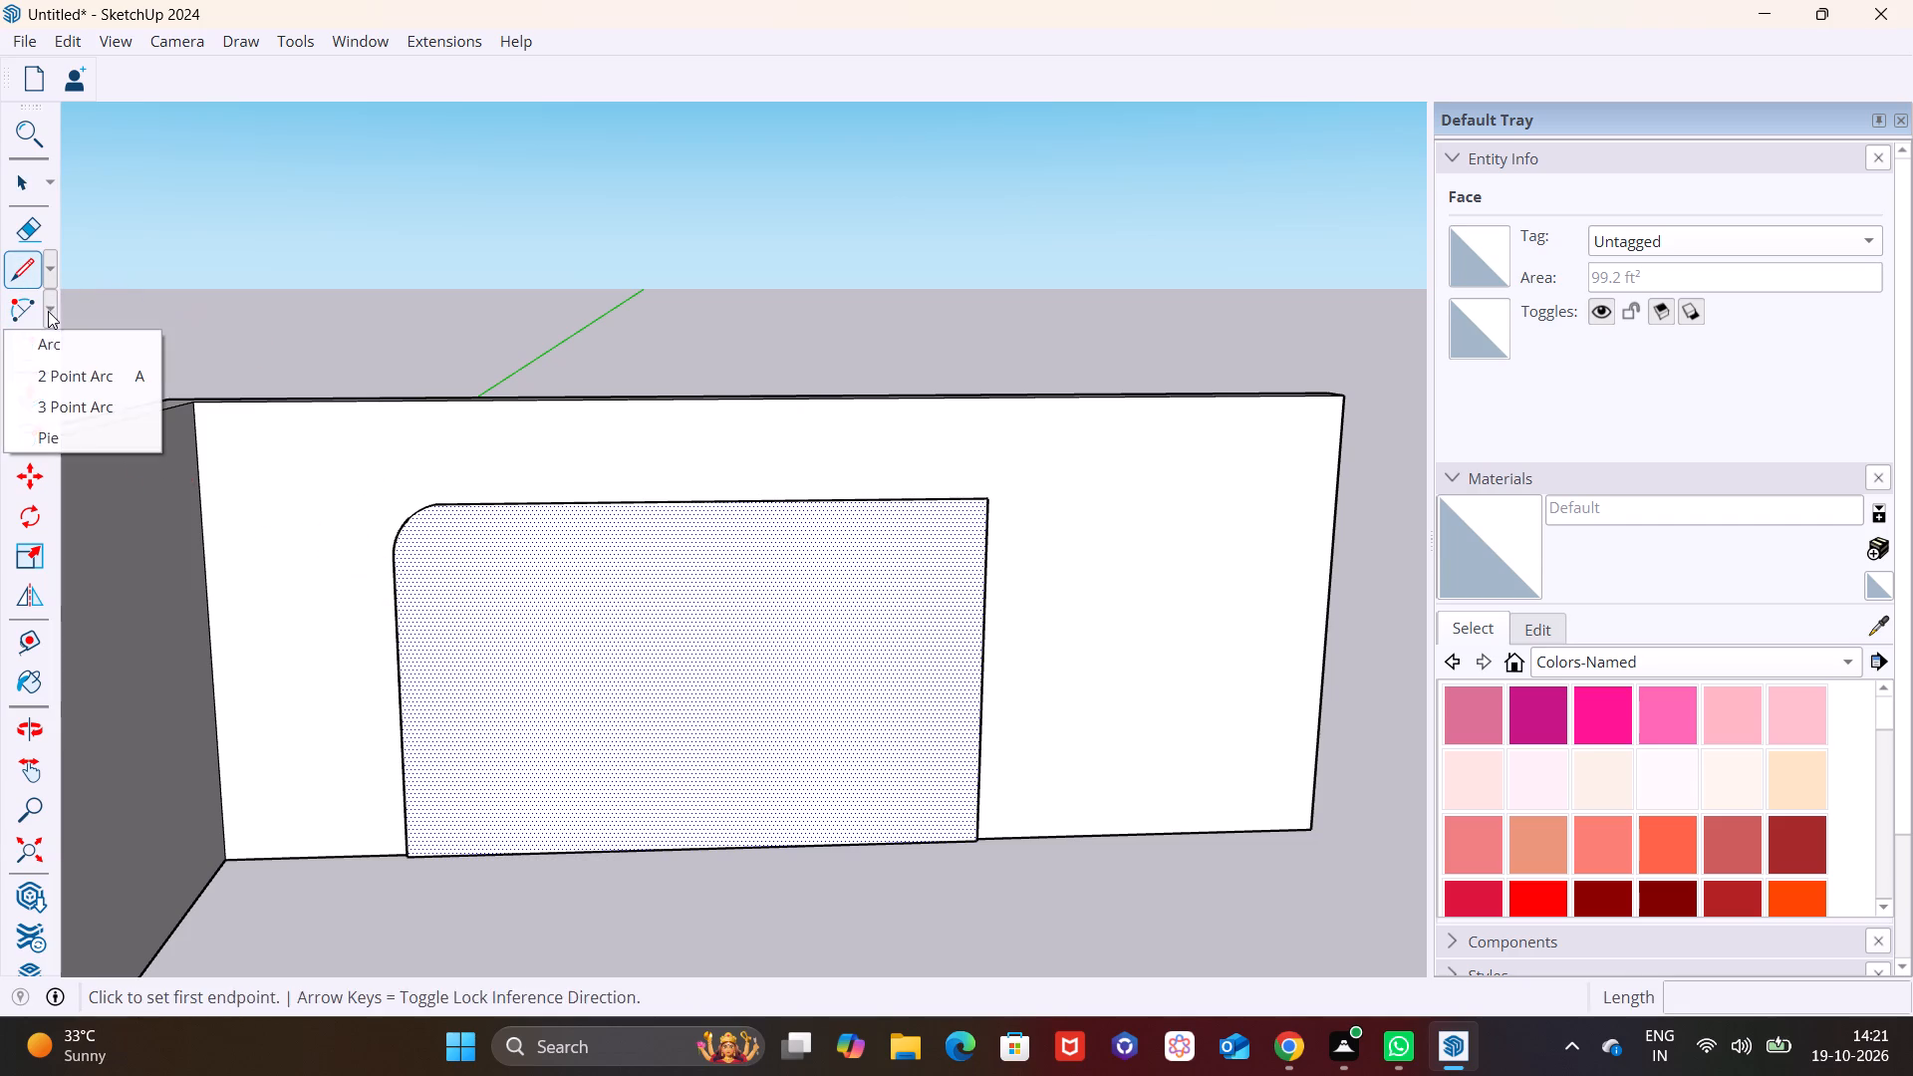
pyautogui.click(111, 311)
pyautogui.click(45, 350)
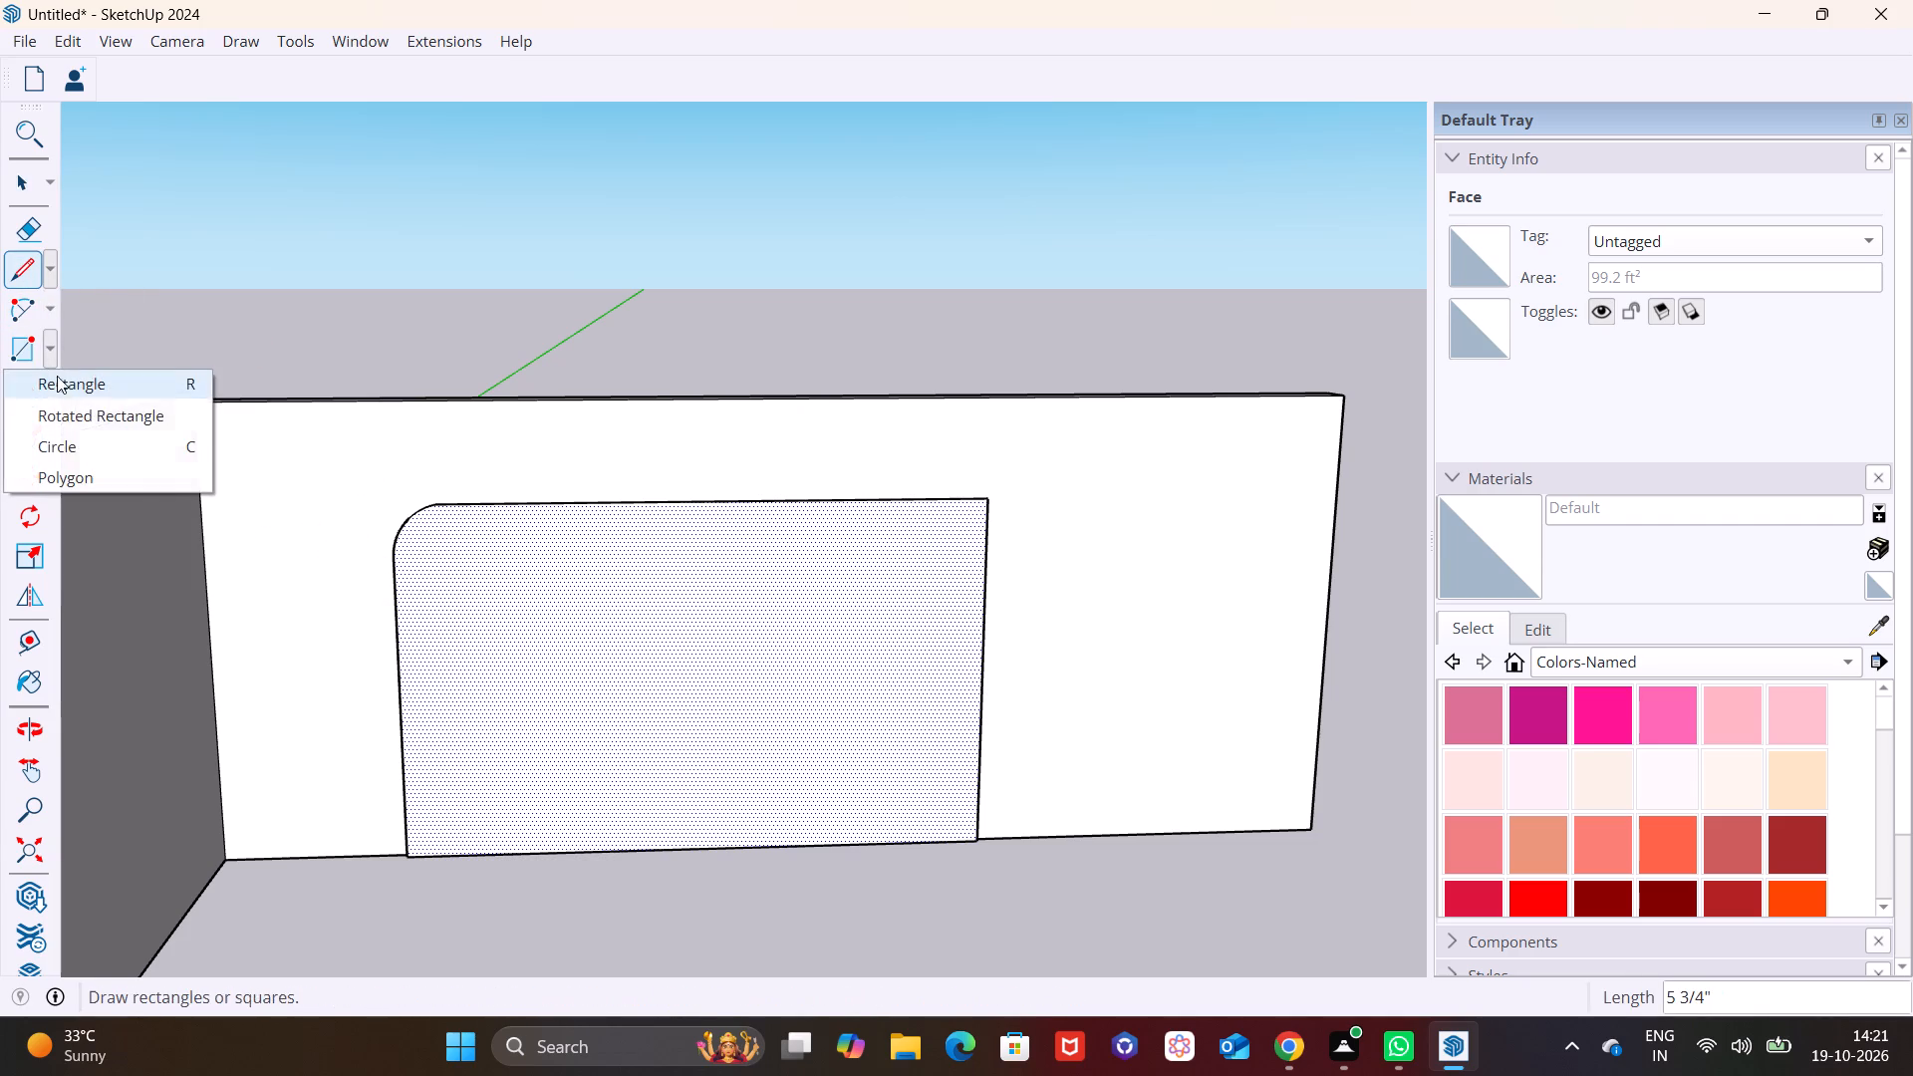
pyautogui.click(68, 444)
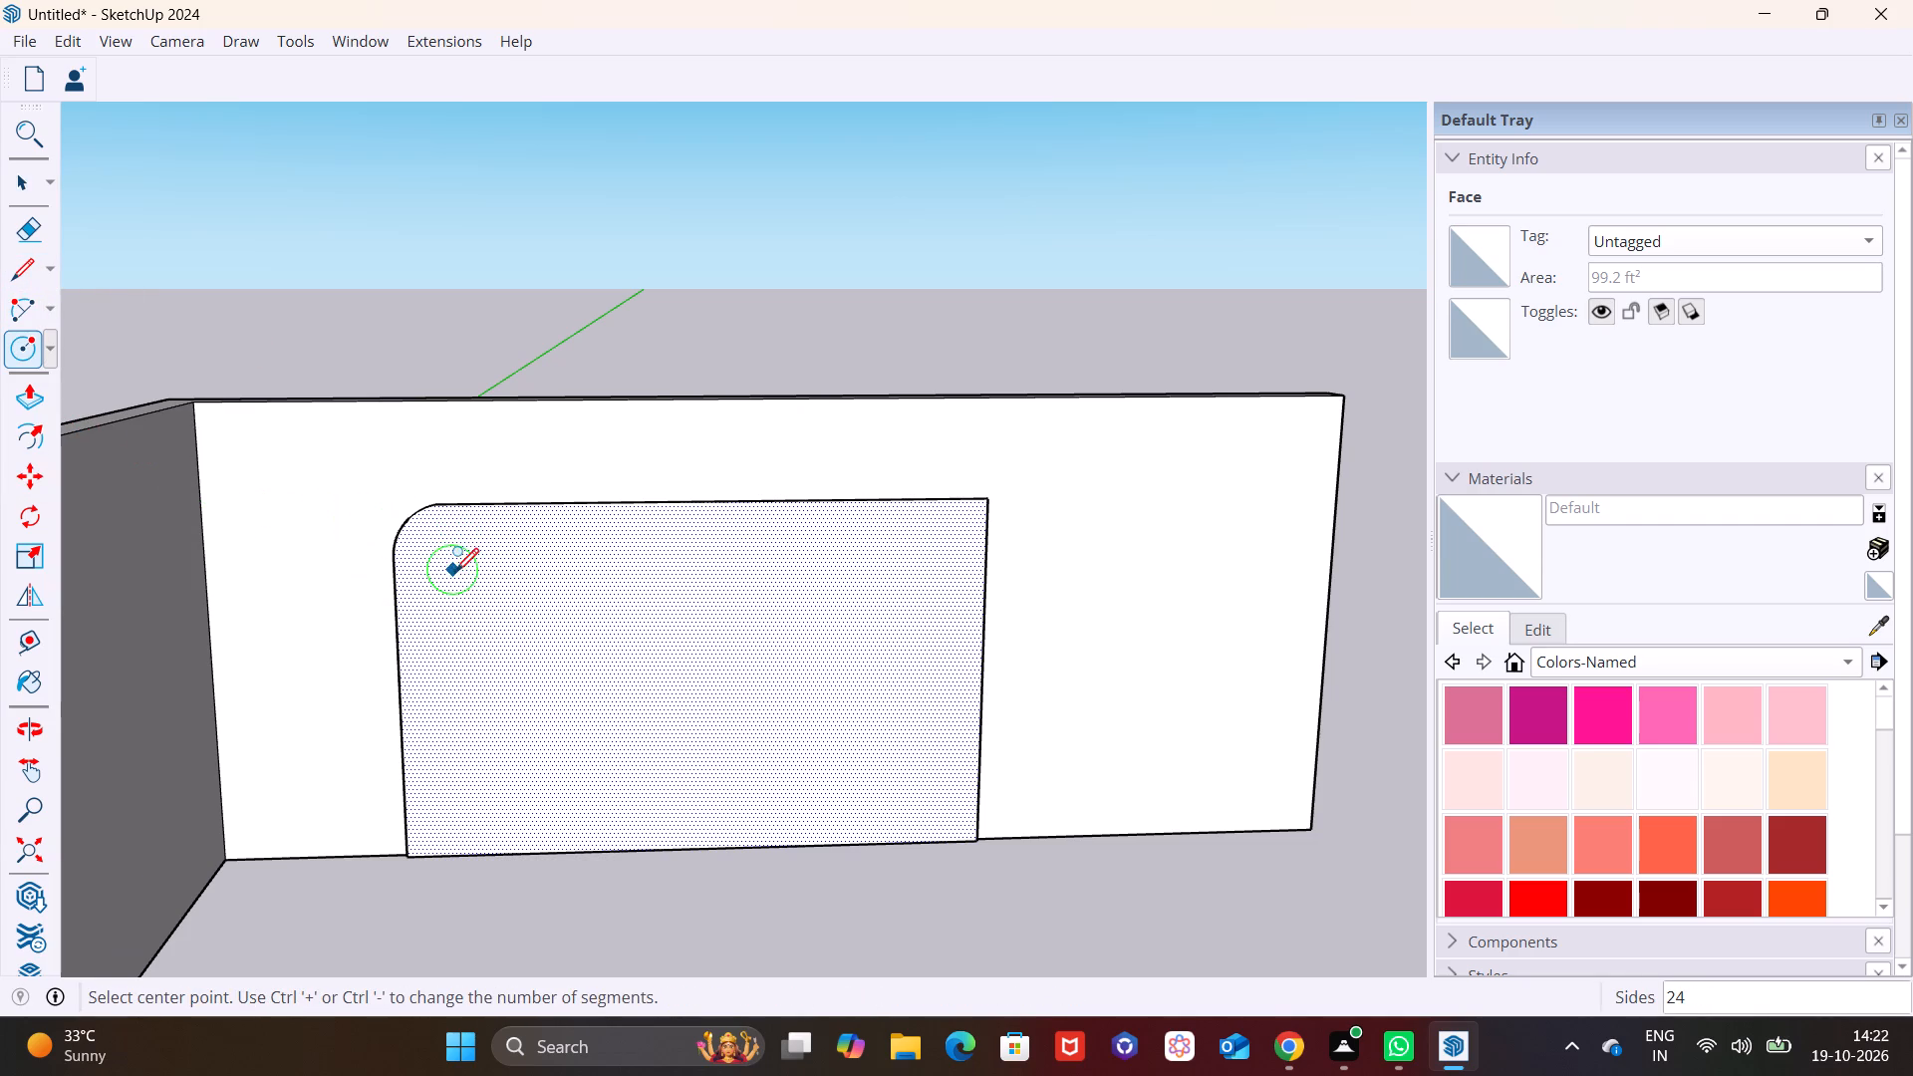
pyautogui.click(463, 563)
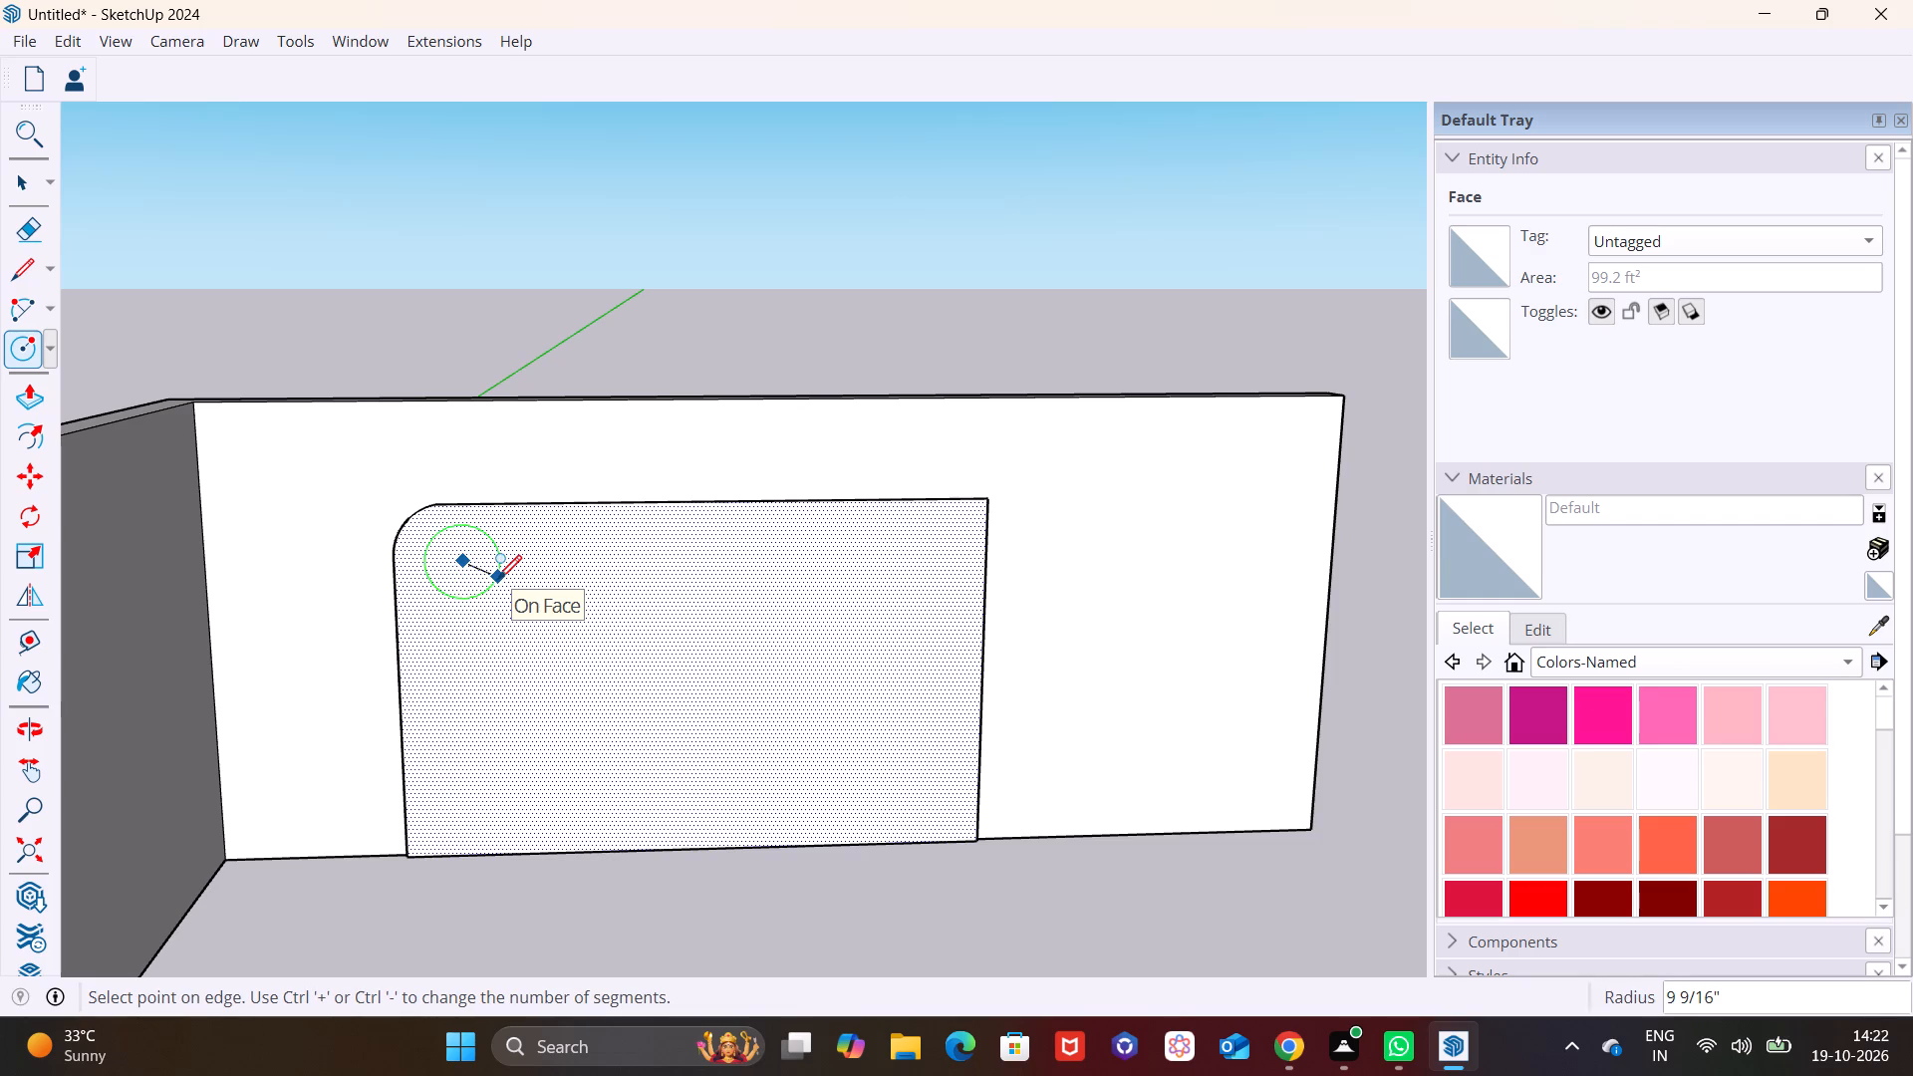
pyautogui.click(498, 577)
pyautogui.press('space')
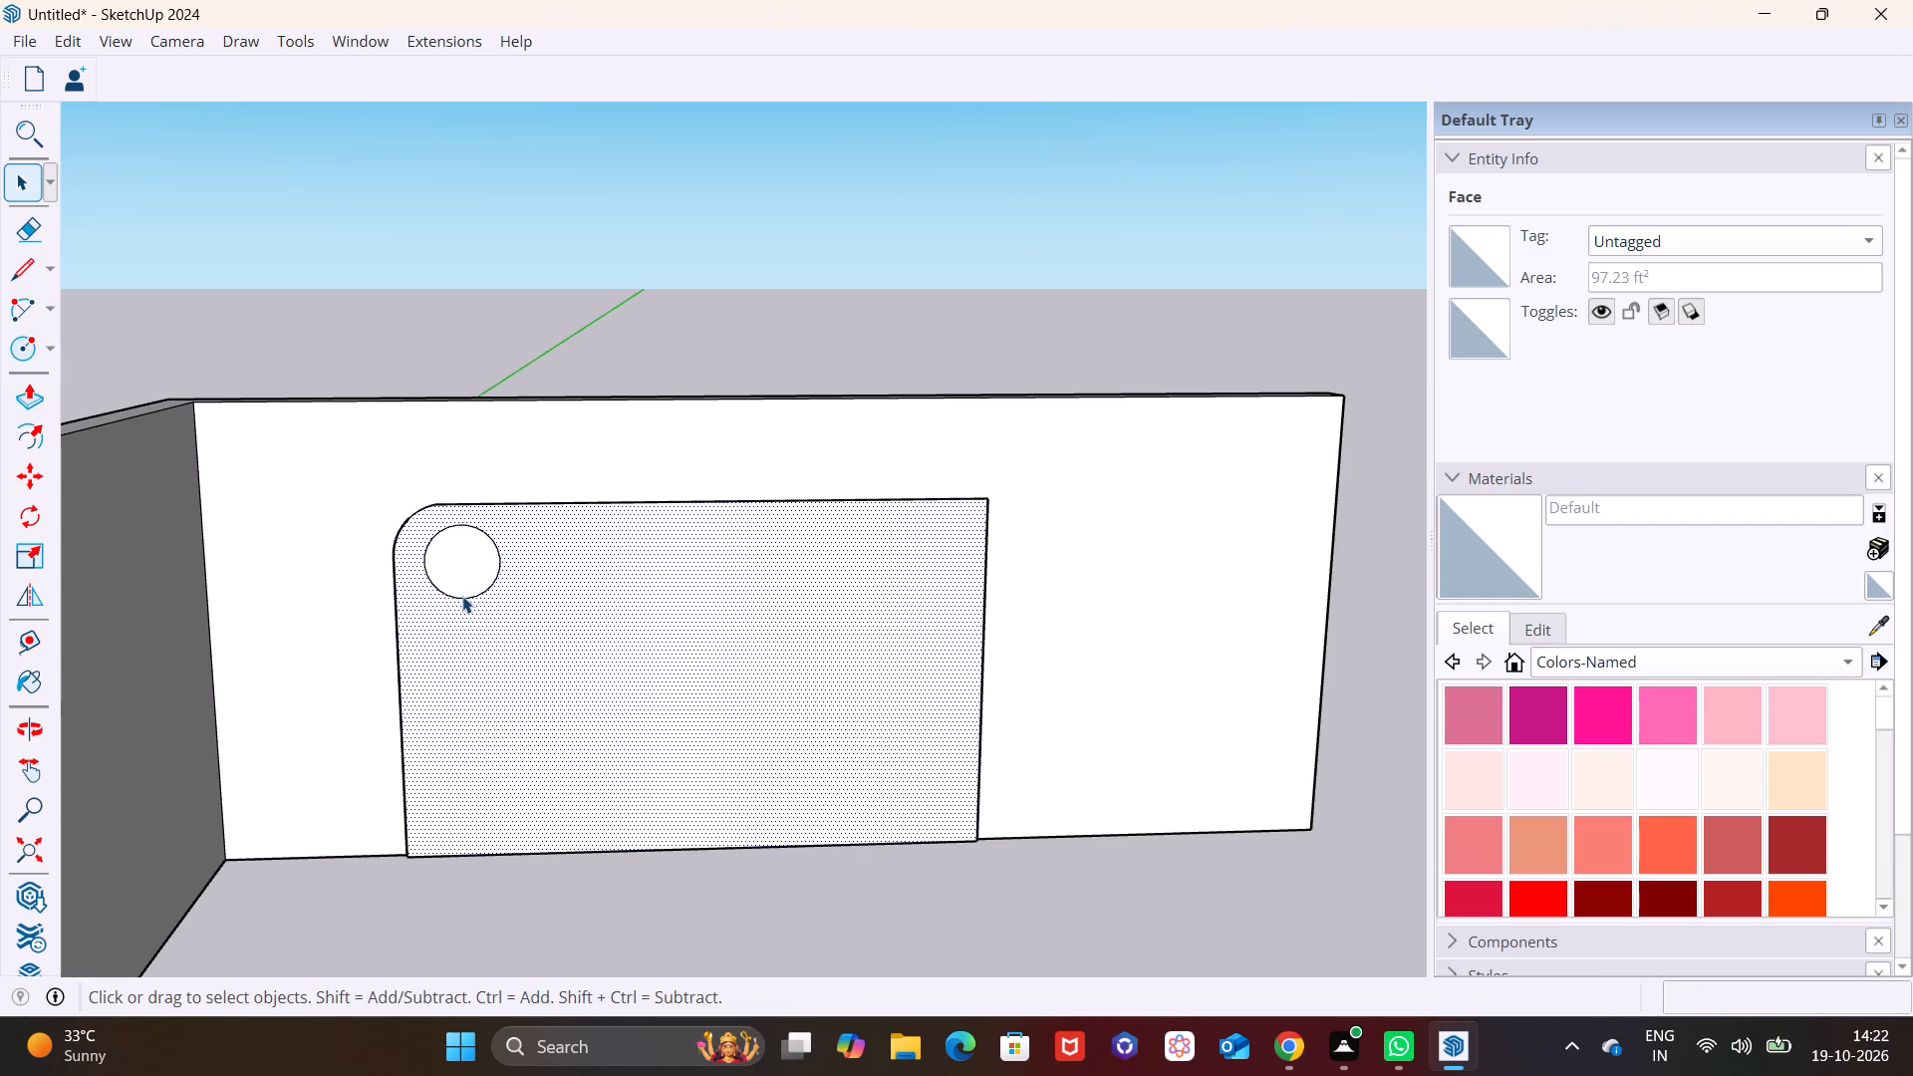
# Copy the circle about 2' straight down the panel face.
pyautogui.click(462, 596)
pyautogui.press('m')
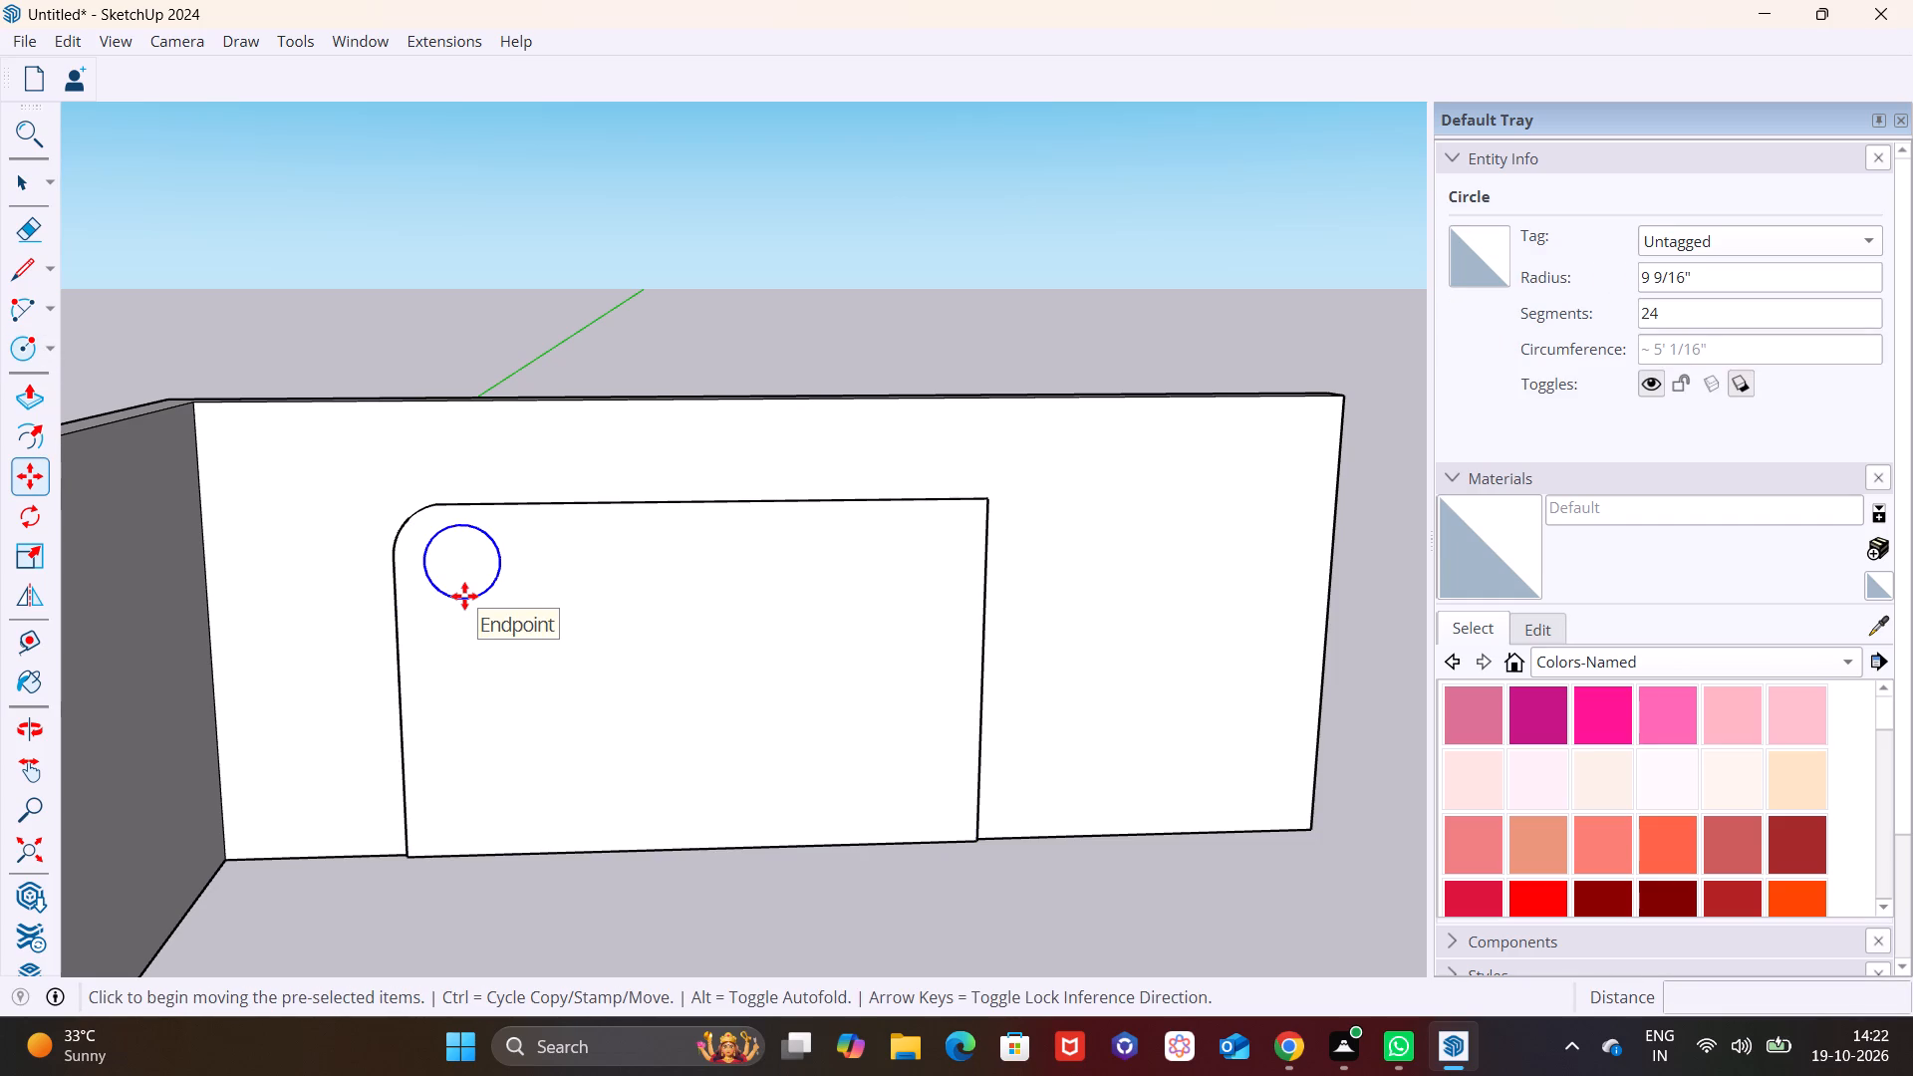
pyautogui.click(464, 596)
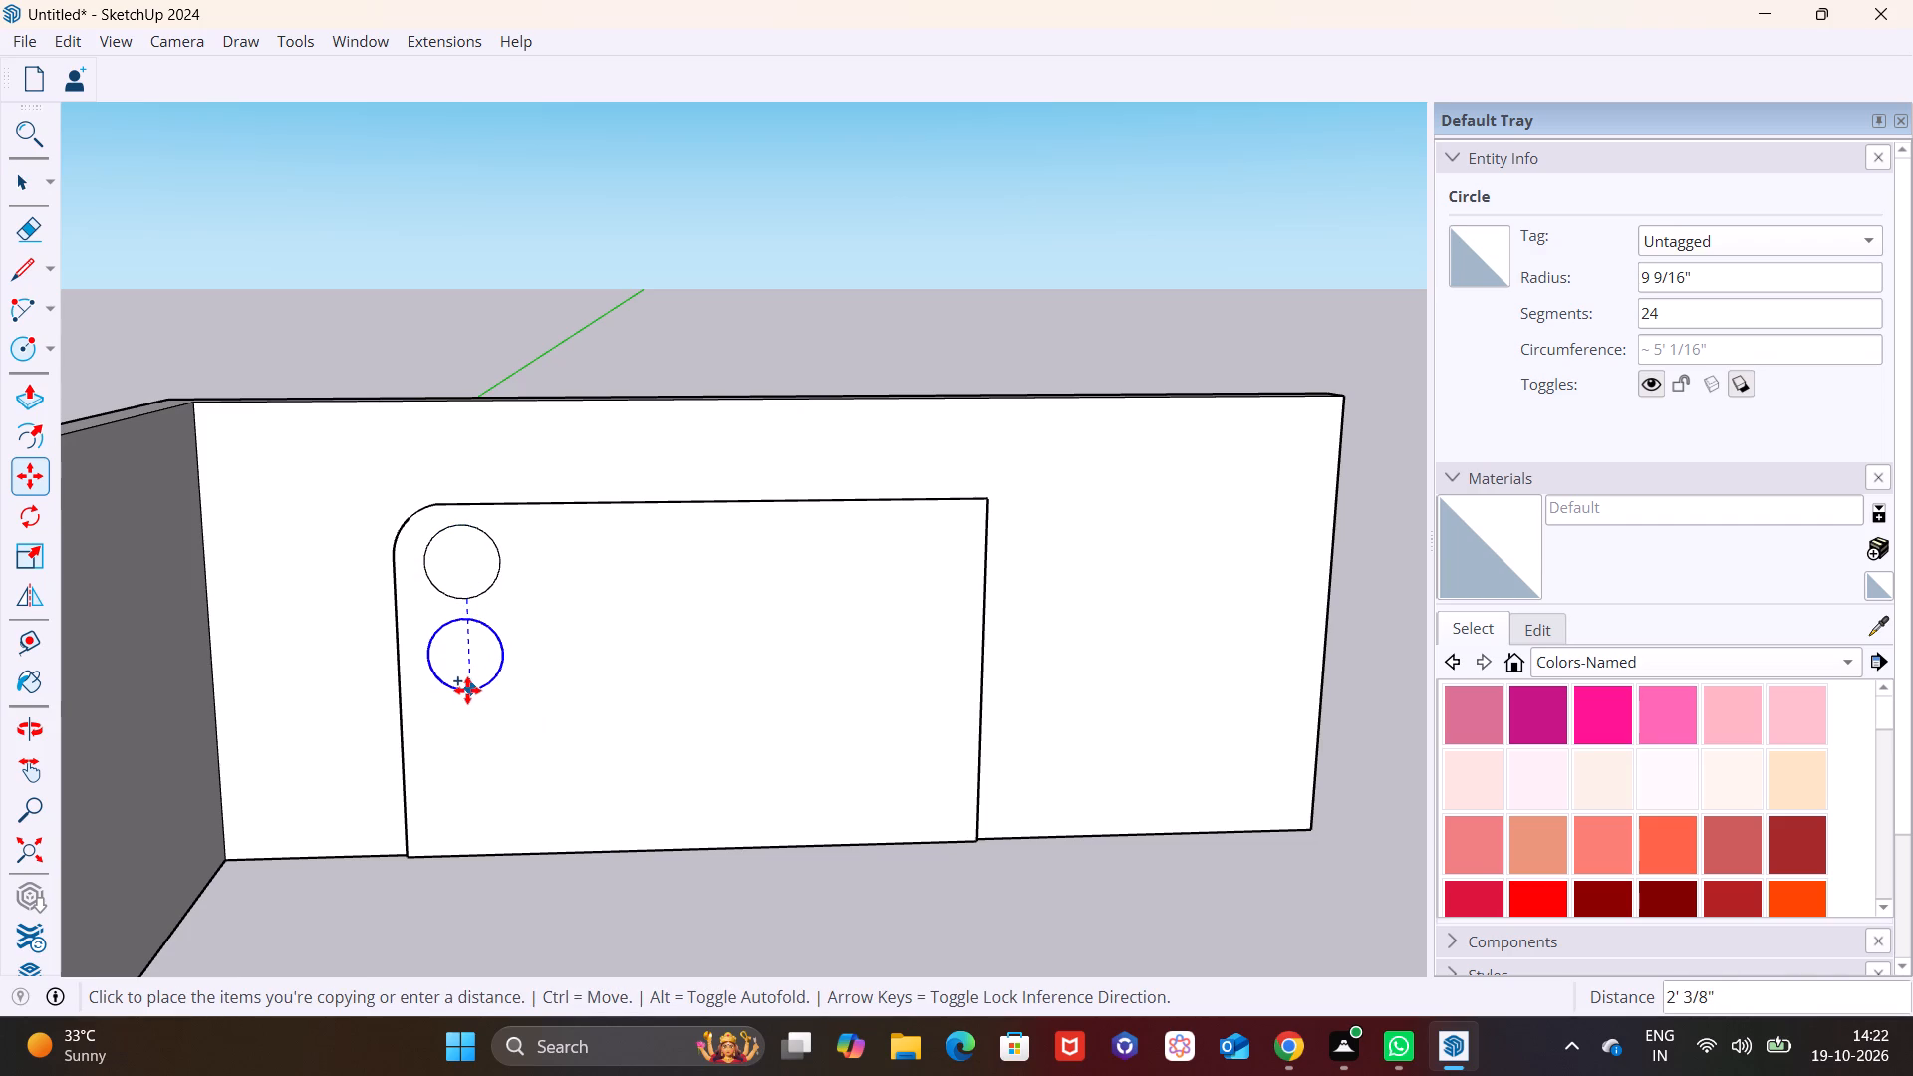
pyautogui.click(467, 686)
pyautogui.press('space')
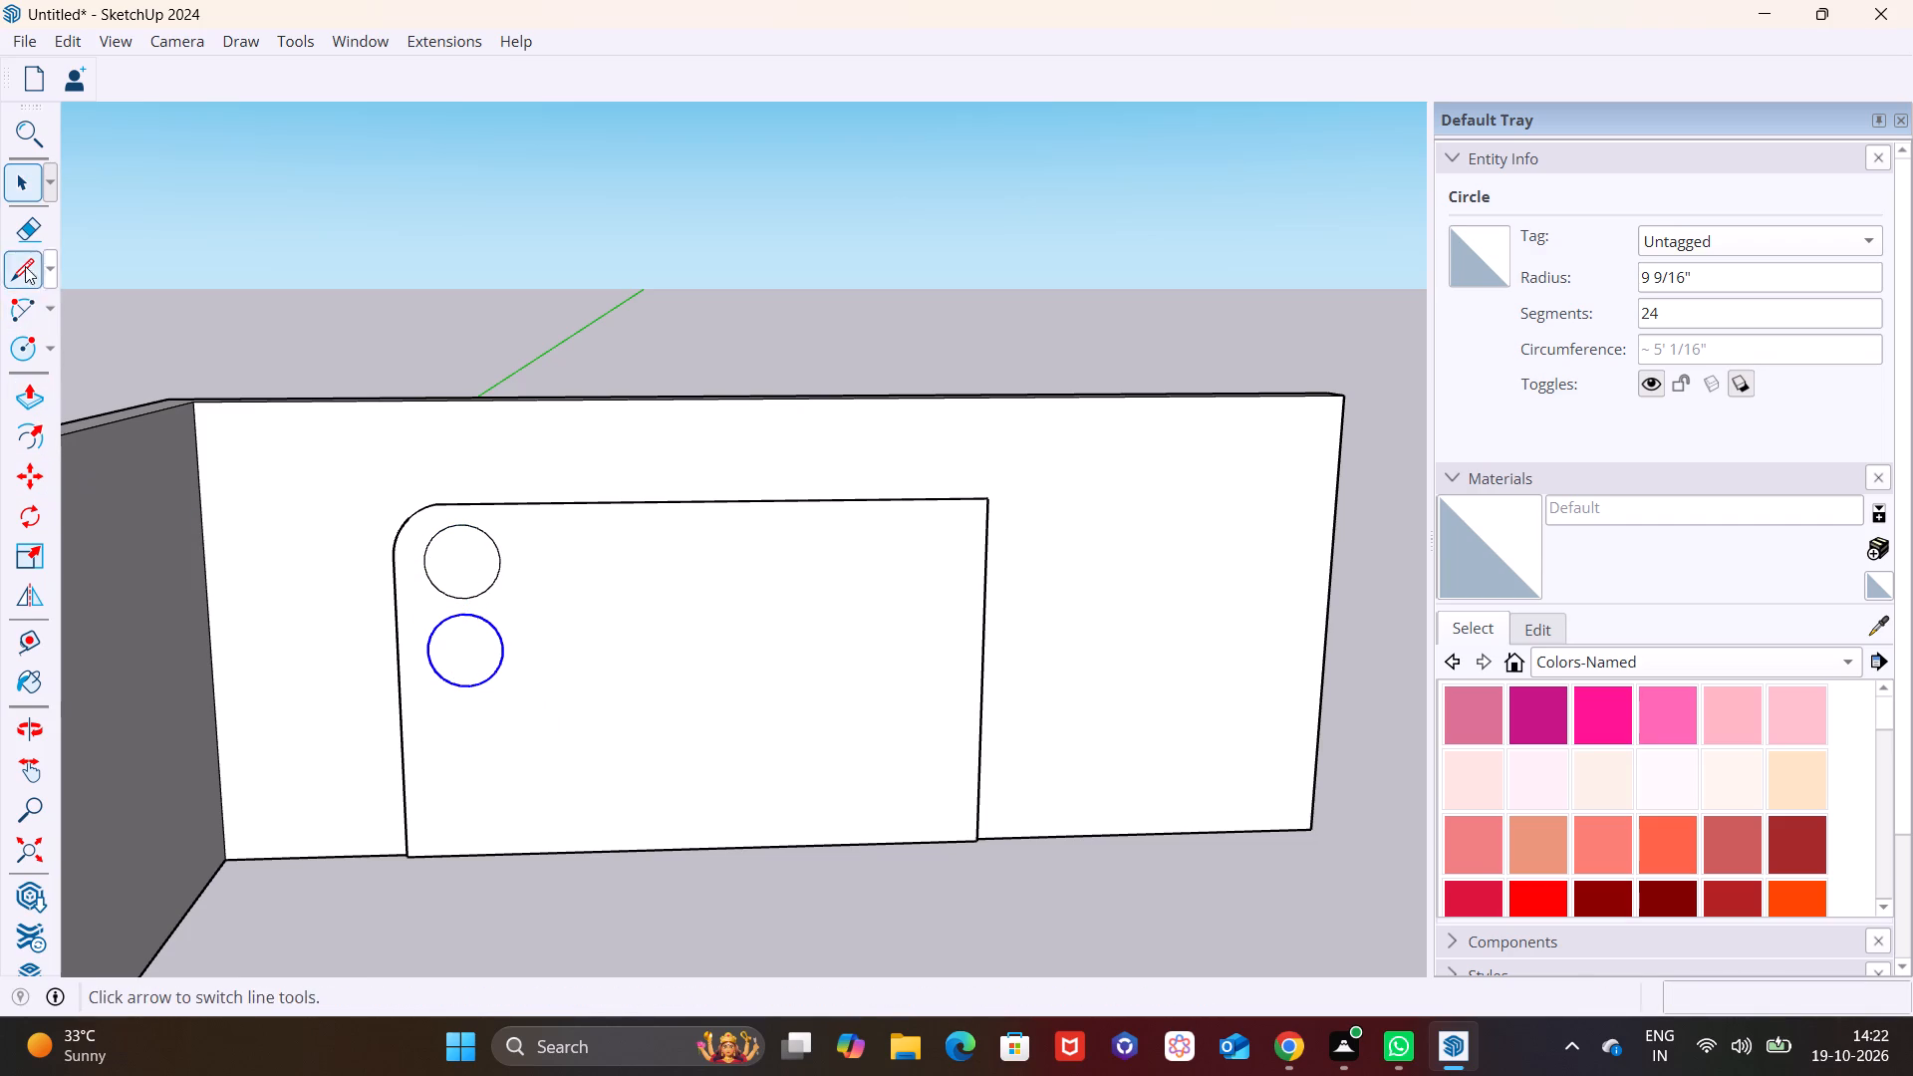
# Draw two horizontal lines about 12' 8 9/16" long across the panel's full width, below the circles and just above the floor.
pyautogui.click(19, 276)
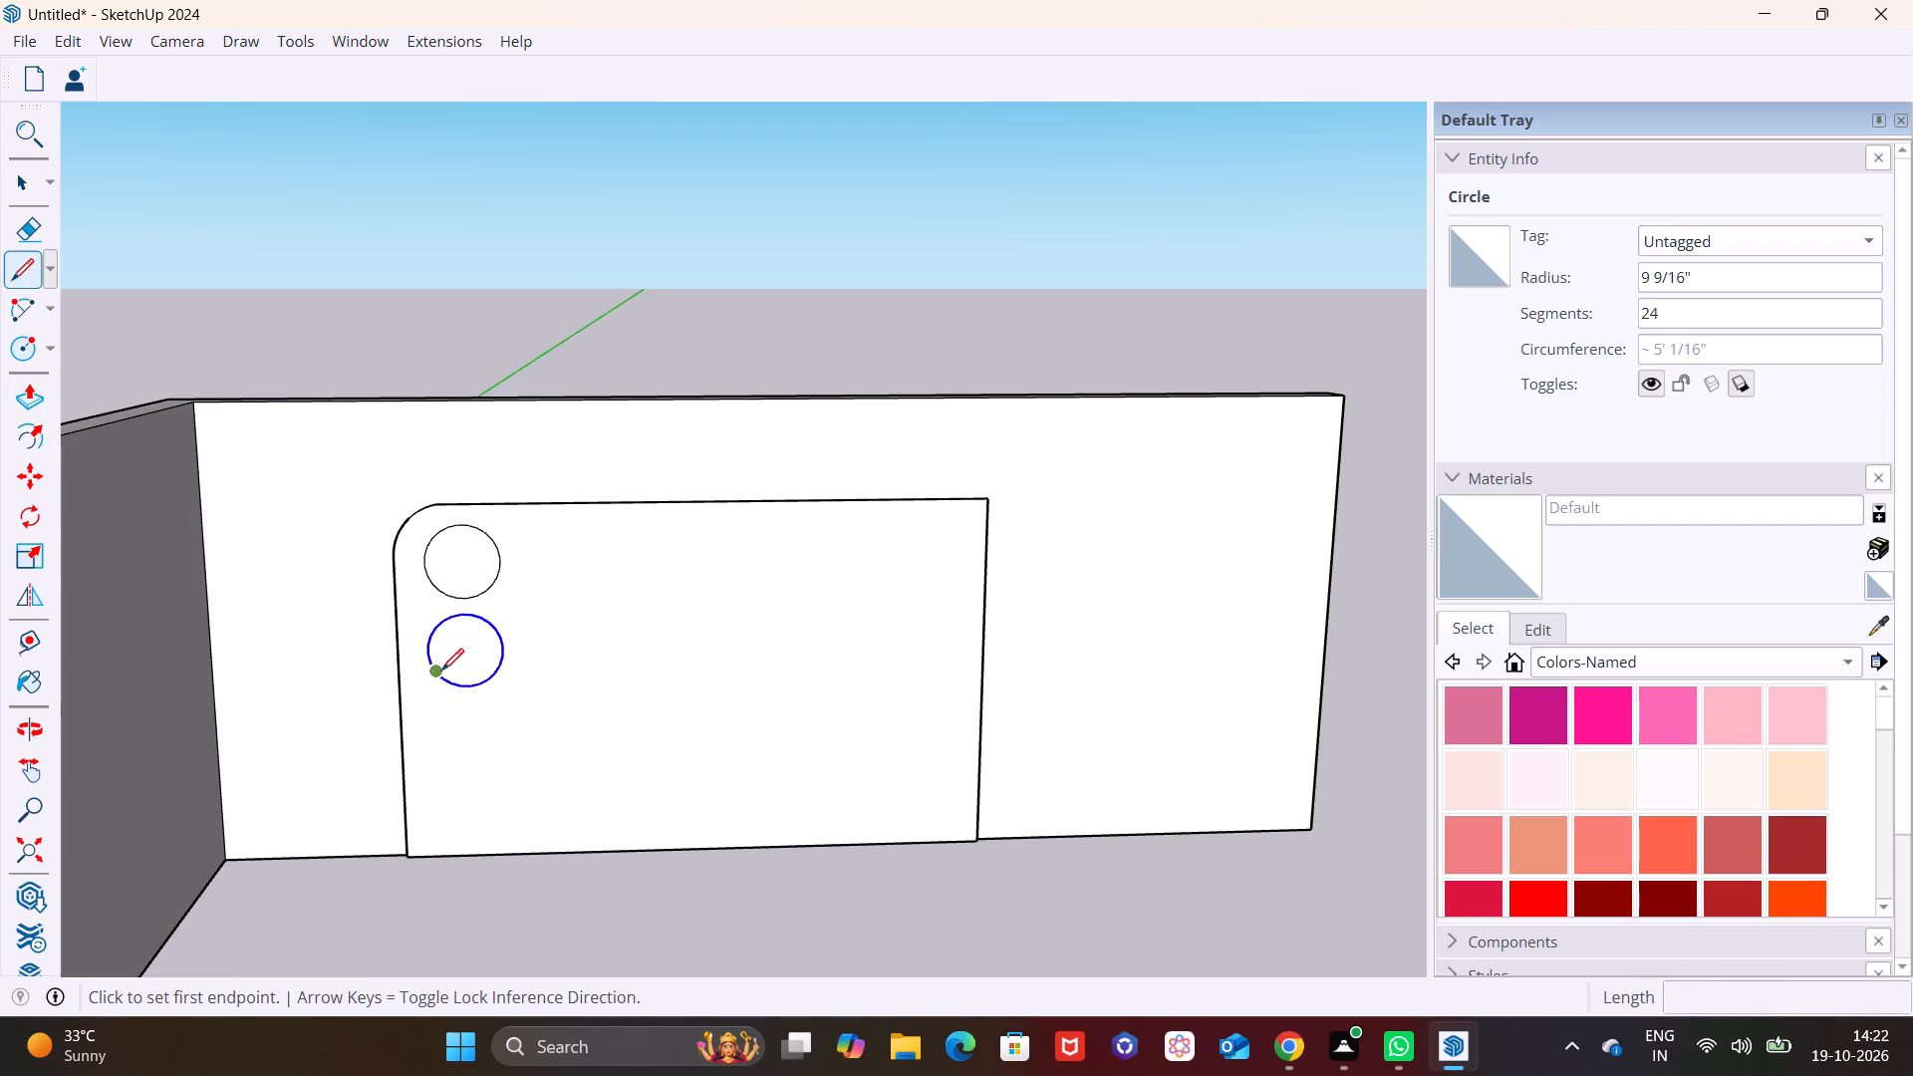
pyautogui.click(402, 725)
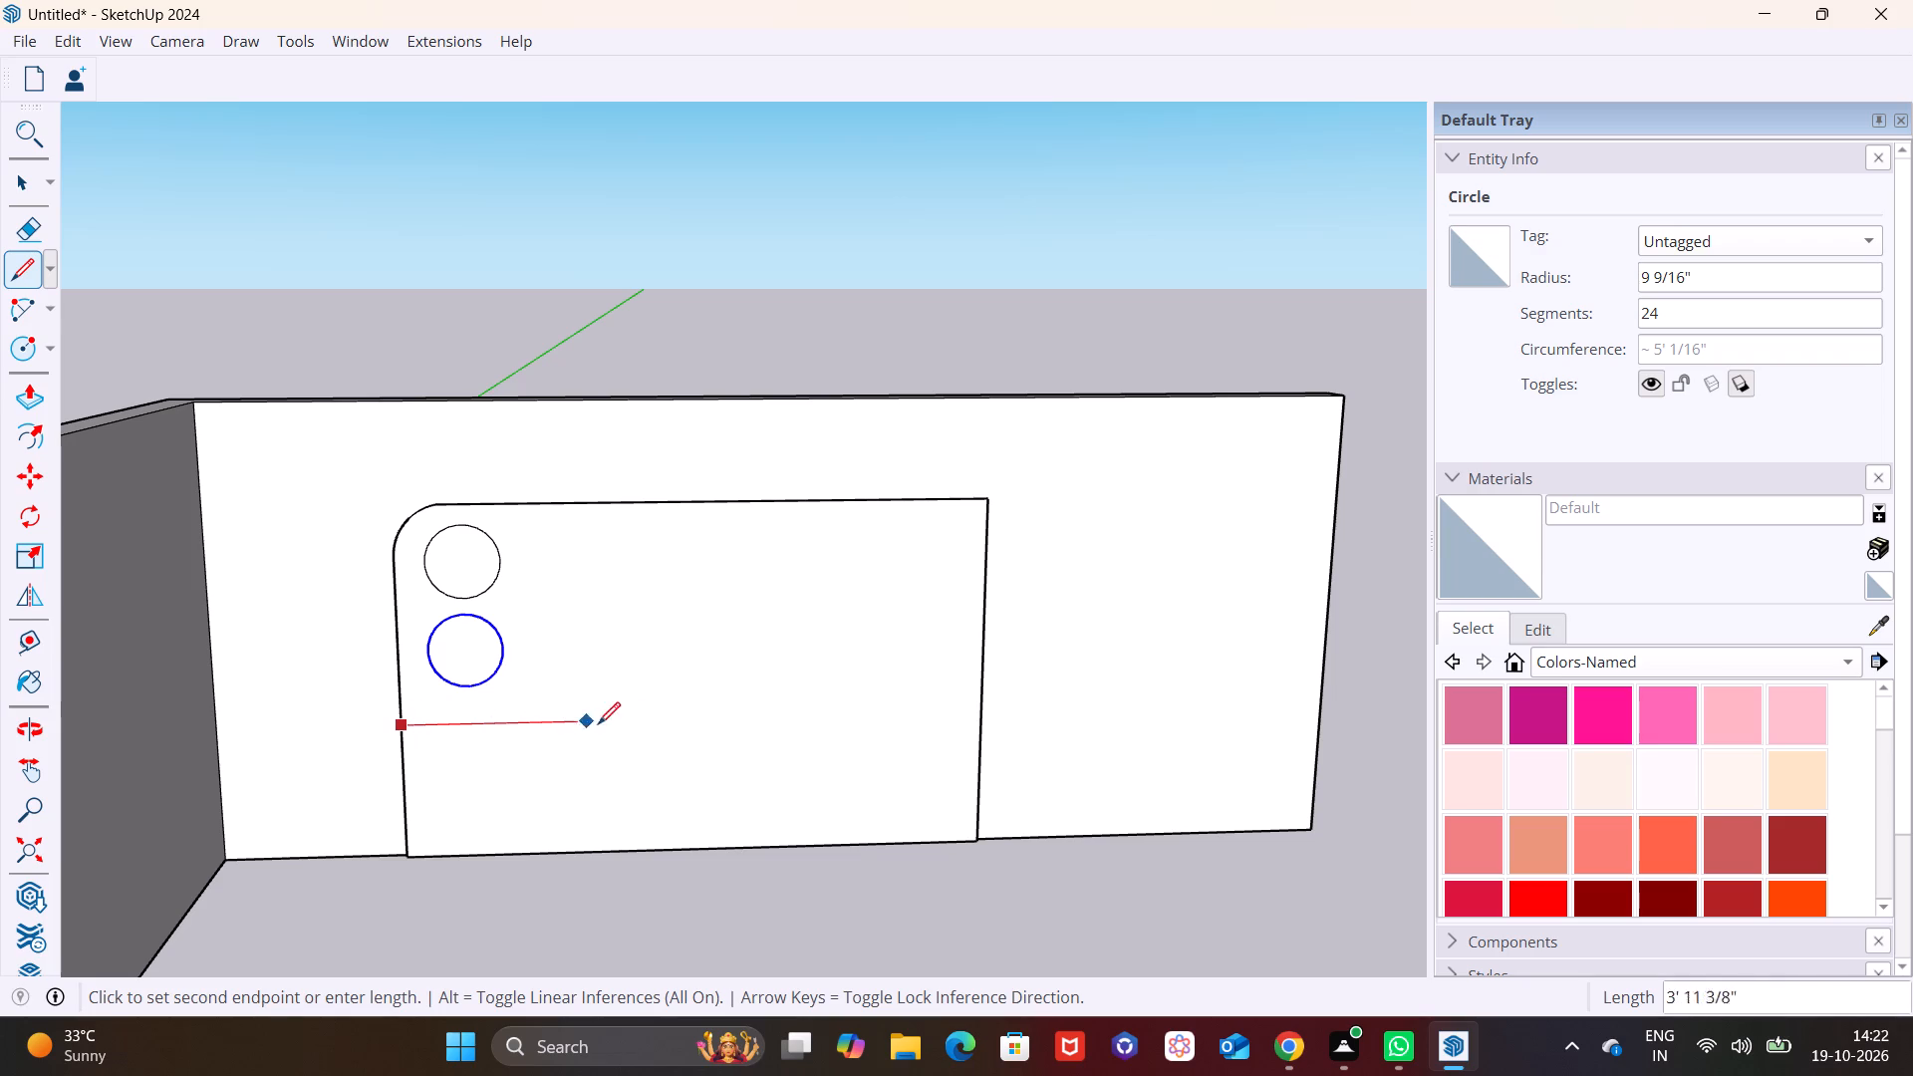
pyautogui.click(980, 703)
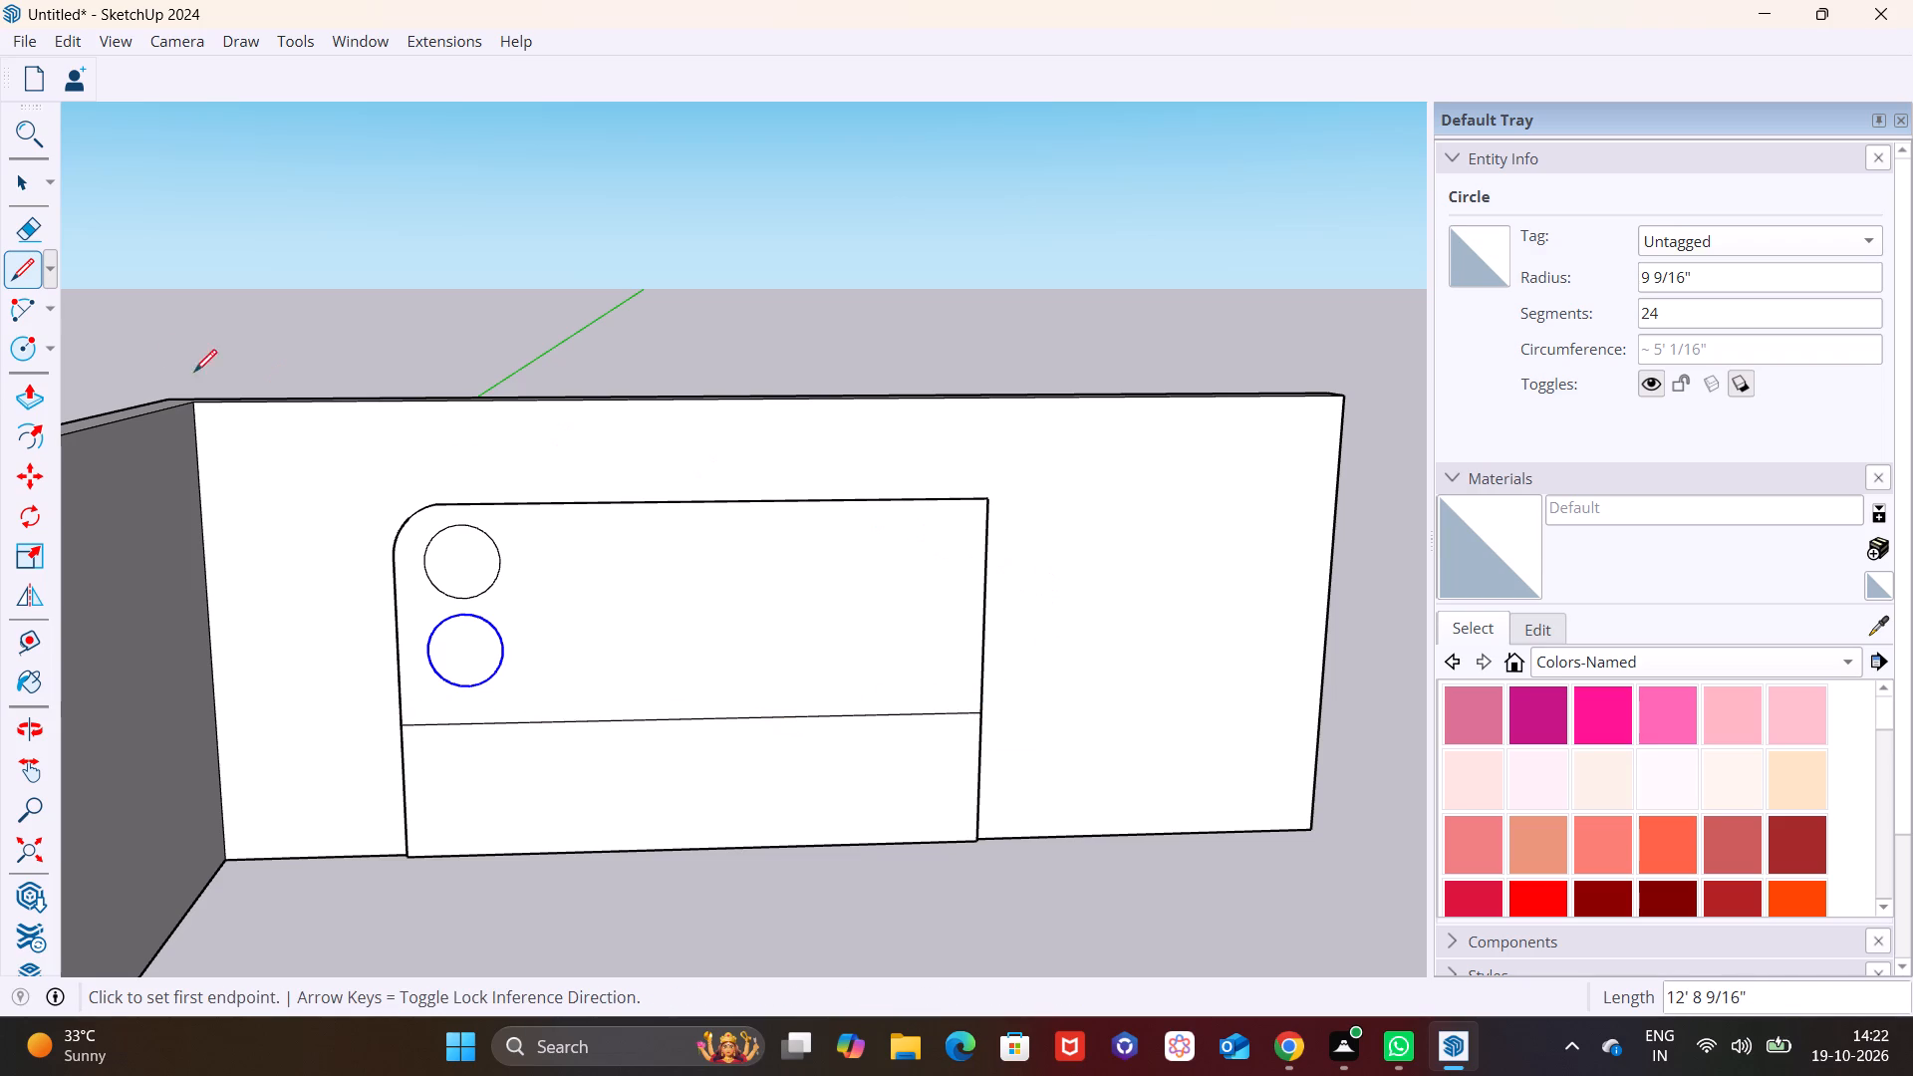
pyautogui.click(22, 280)
pyautogui.click(402, 818)
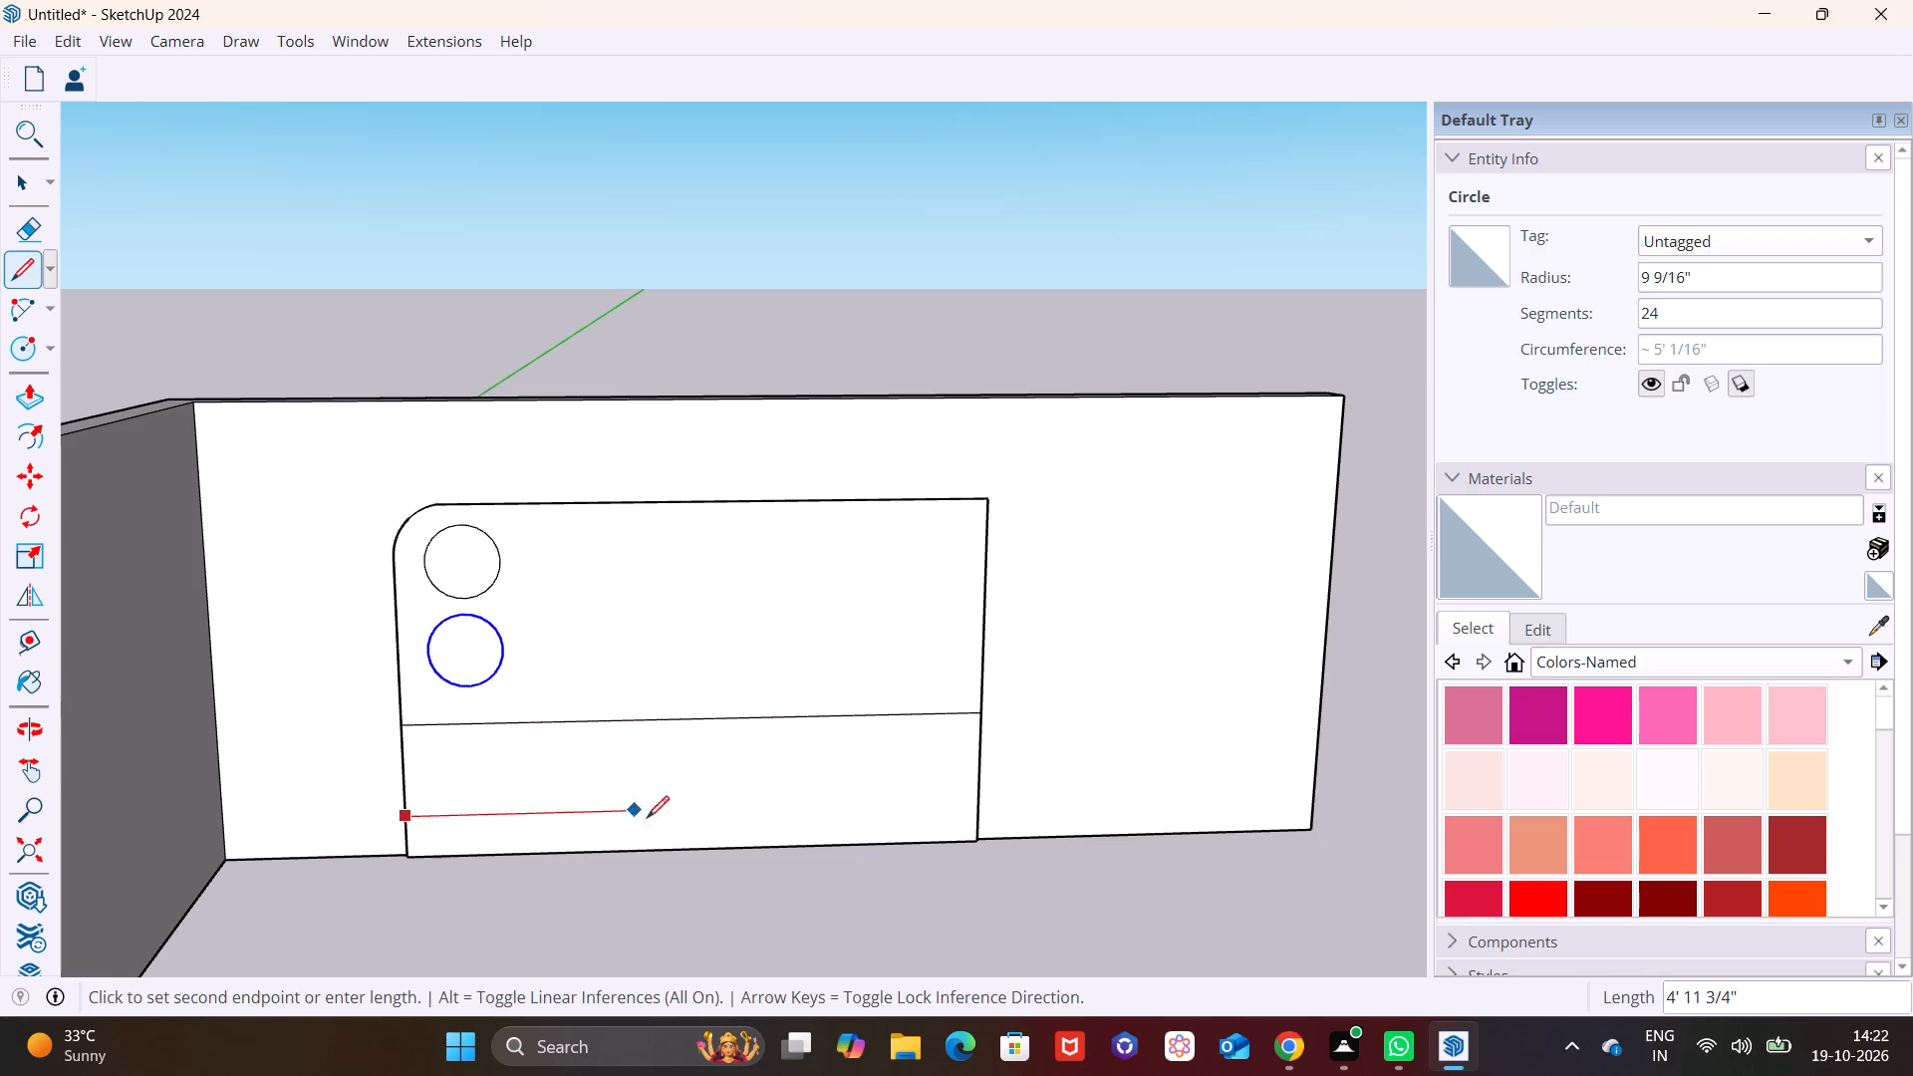
pyautogui.click(973, 803)
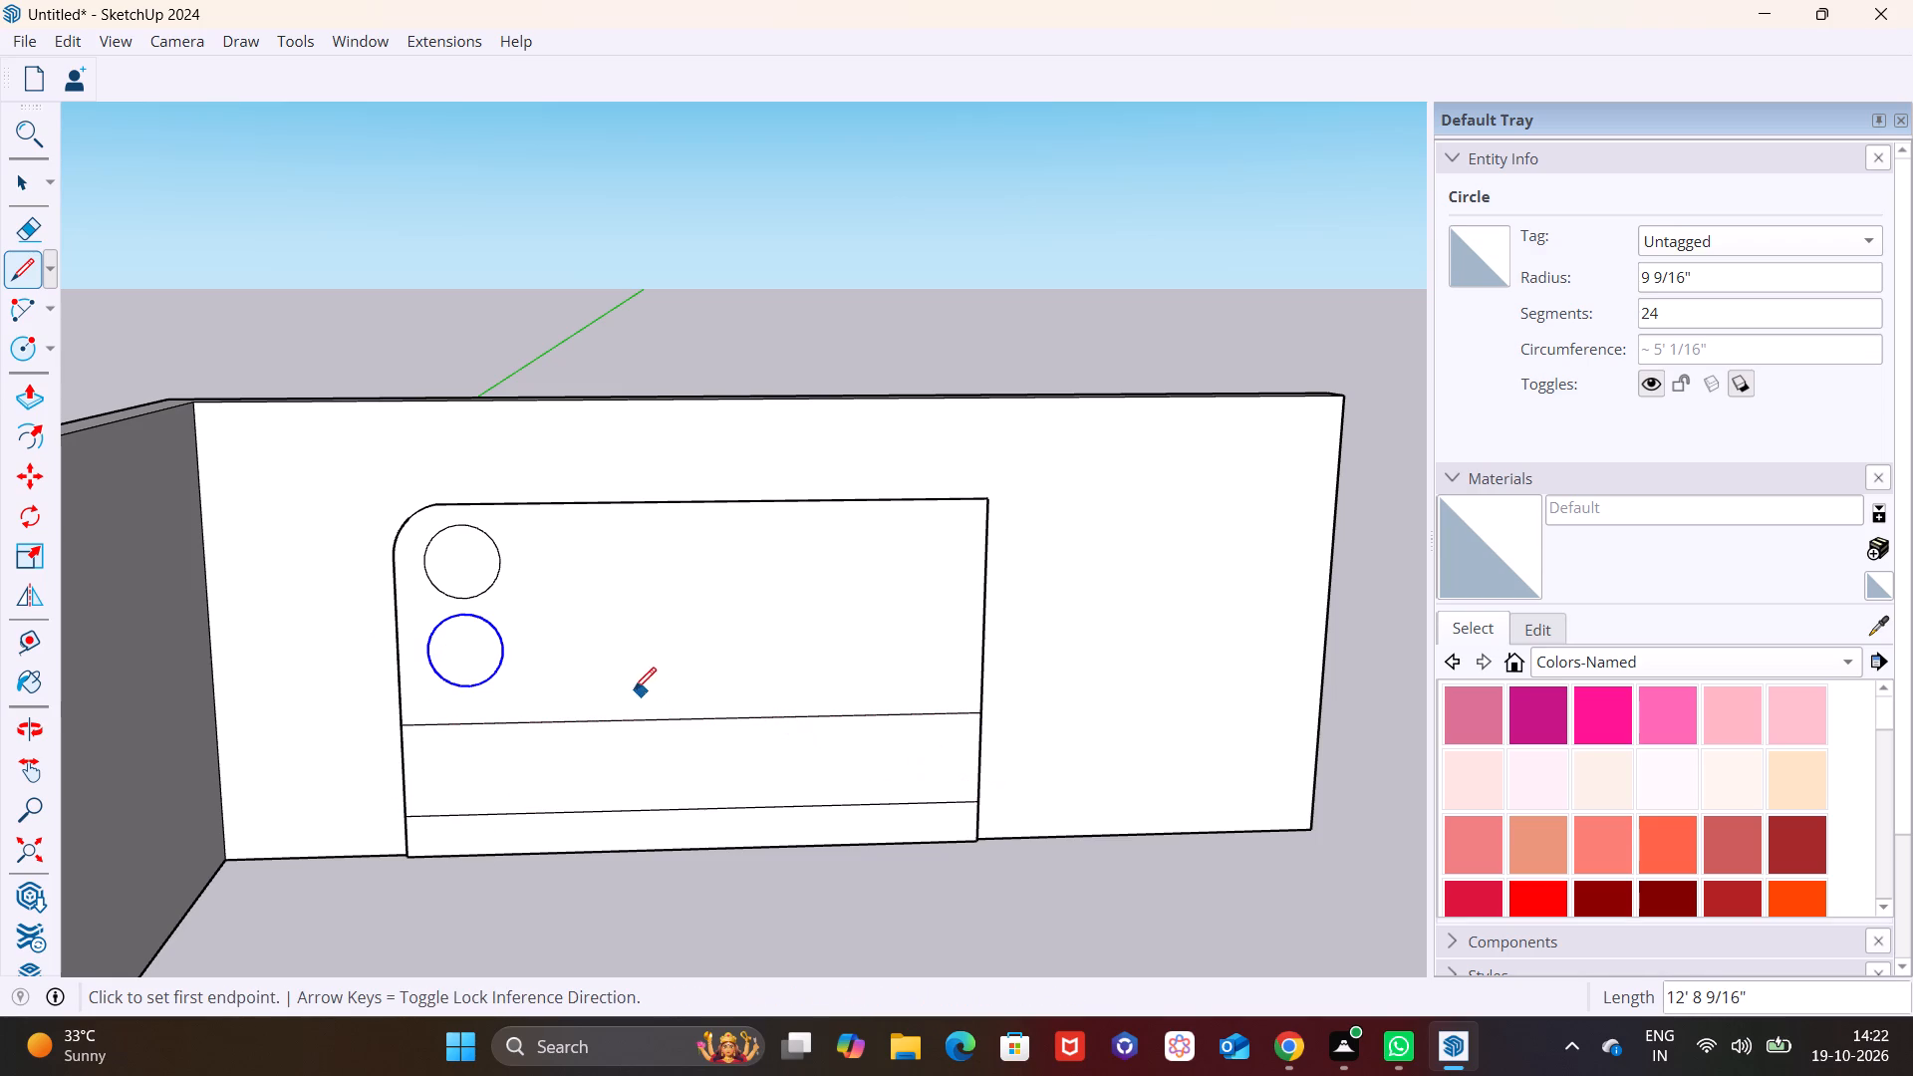
pyautogui.press('space')
# Push/Pull the panel's narrow side face opposite the rounded corner inward about 1' 1/2" to shorten the panel.
pyautogui.keyDown('shift'); pyautogui.moveTo(593, 733); pyautogui.dragTo(578, 627, button='middle'); pyautogui.keyUp('shift')
pyautogui.scroll(2, 640, 603)
pyautogui.moveTo(813, 635); pyautogui.dragTo(312, 692, button='middle')
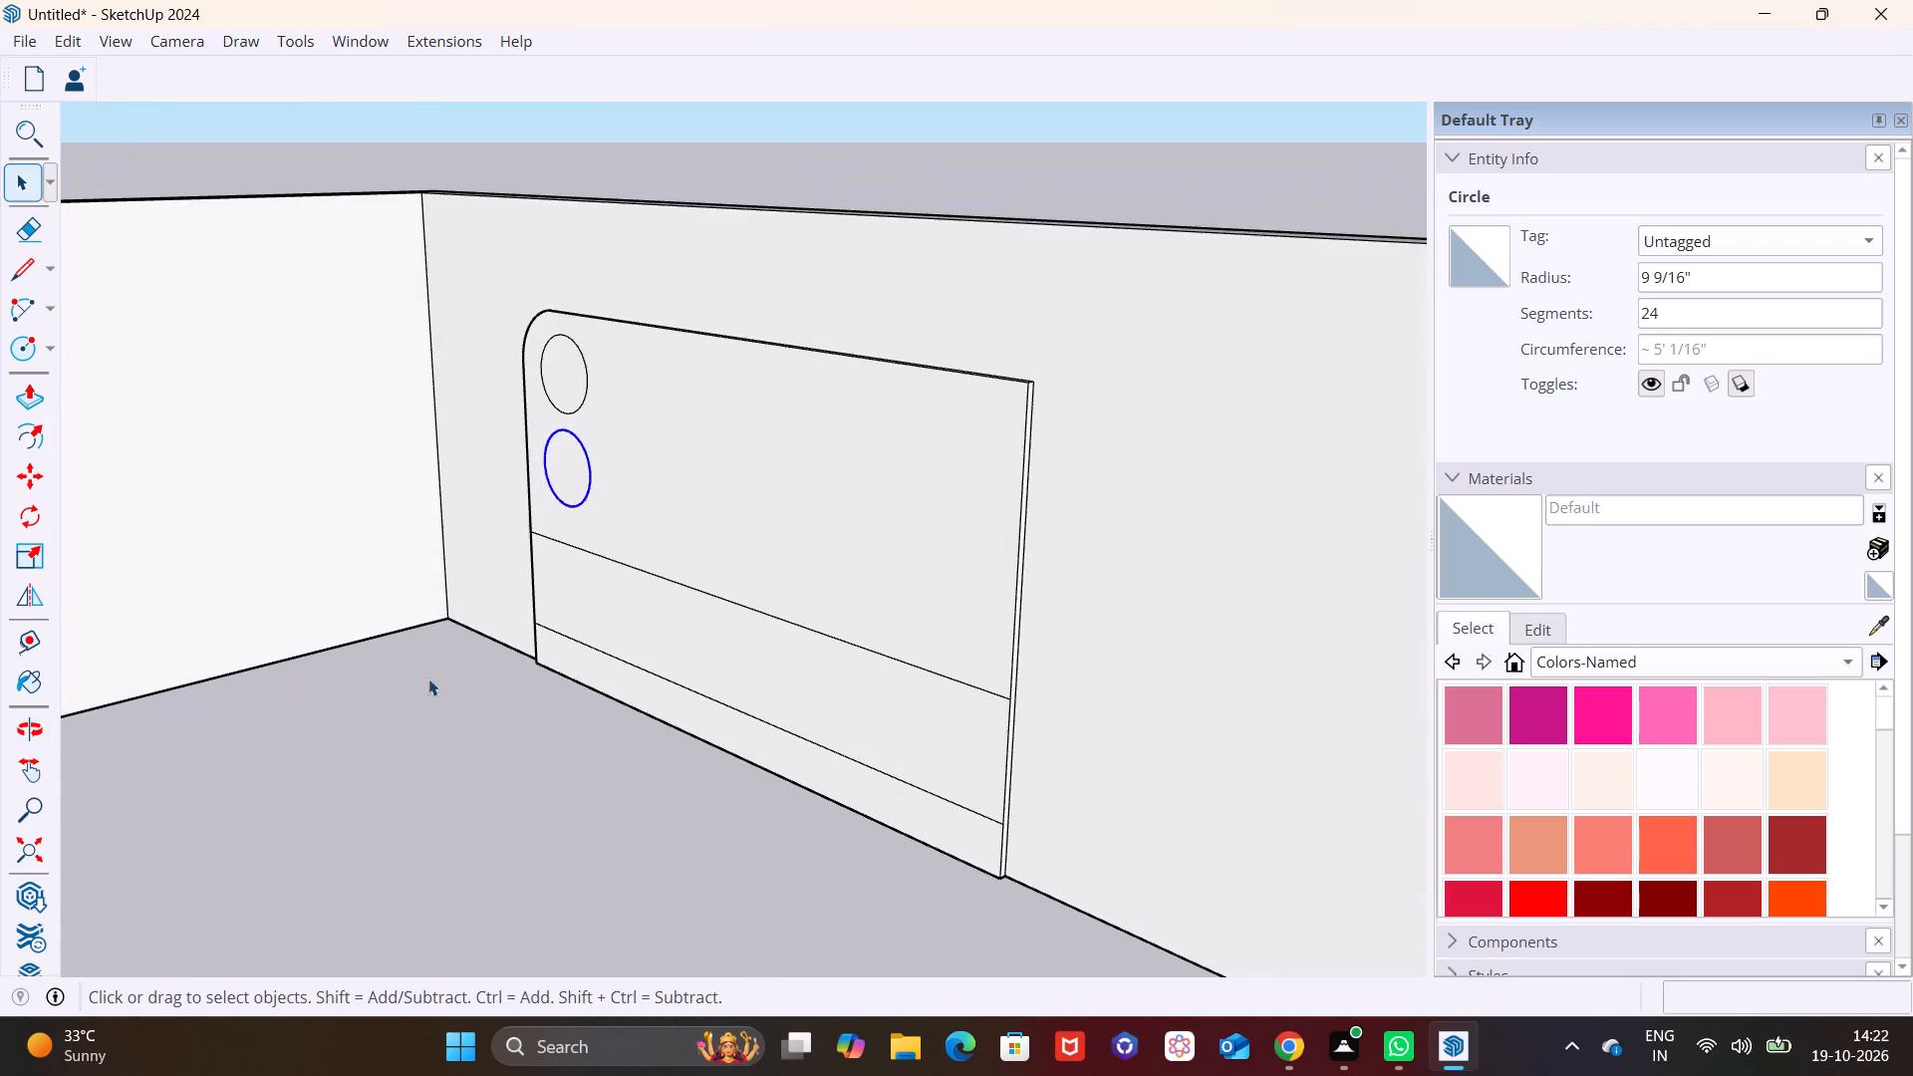
pyautogui.scroll(4, 960, 607)
pyautogui.moveTo(981, 633); pyautogui.dragTo(858, 676, button='middle')
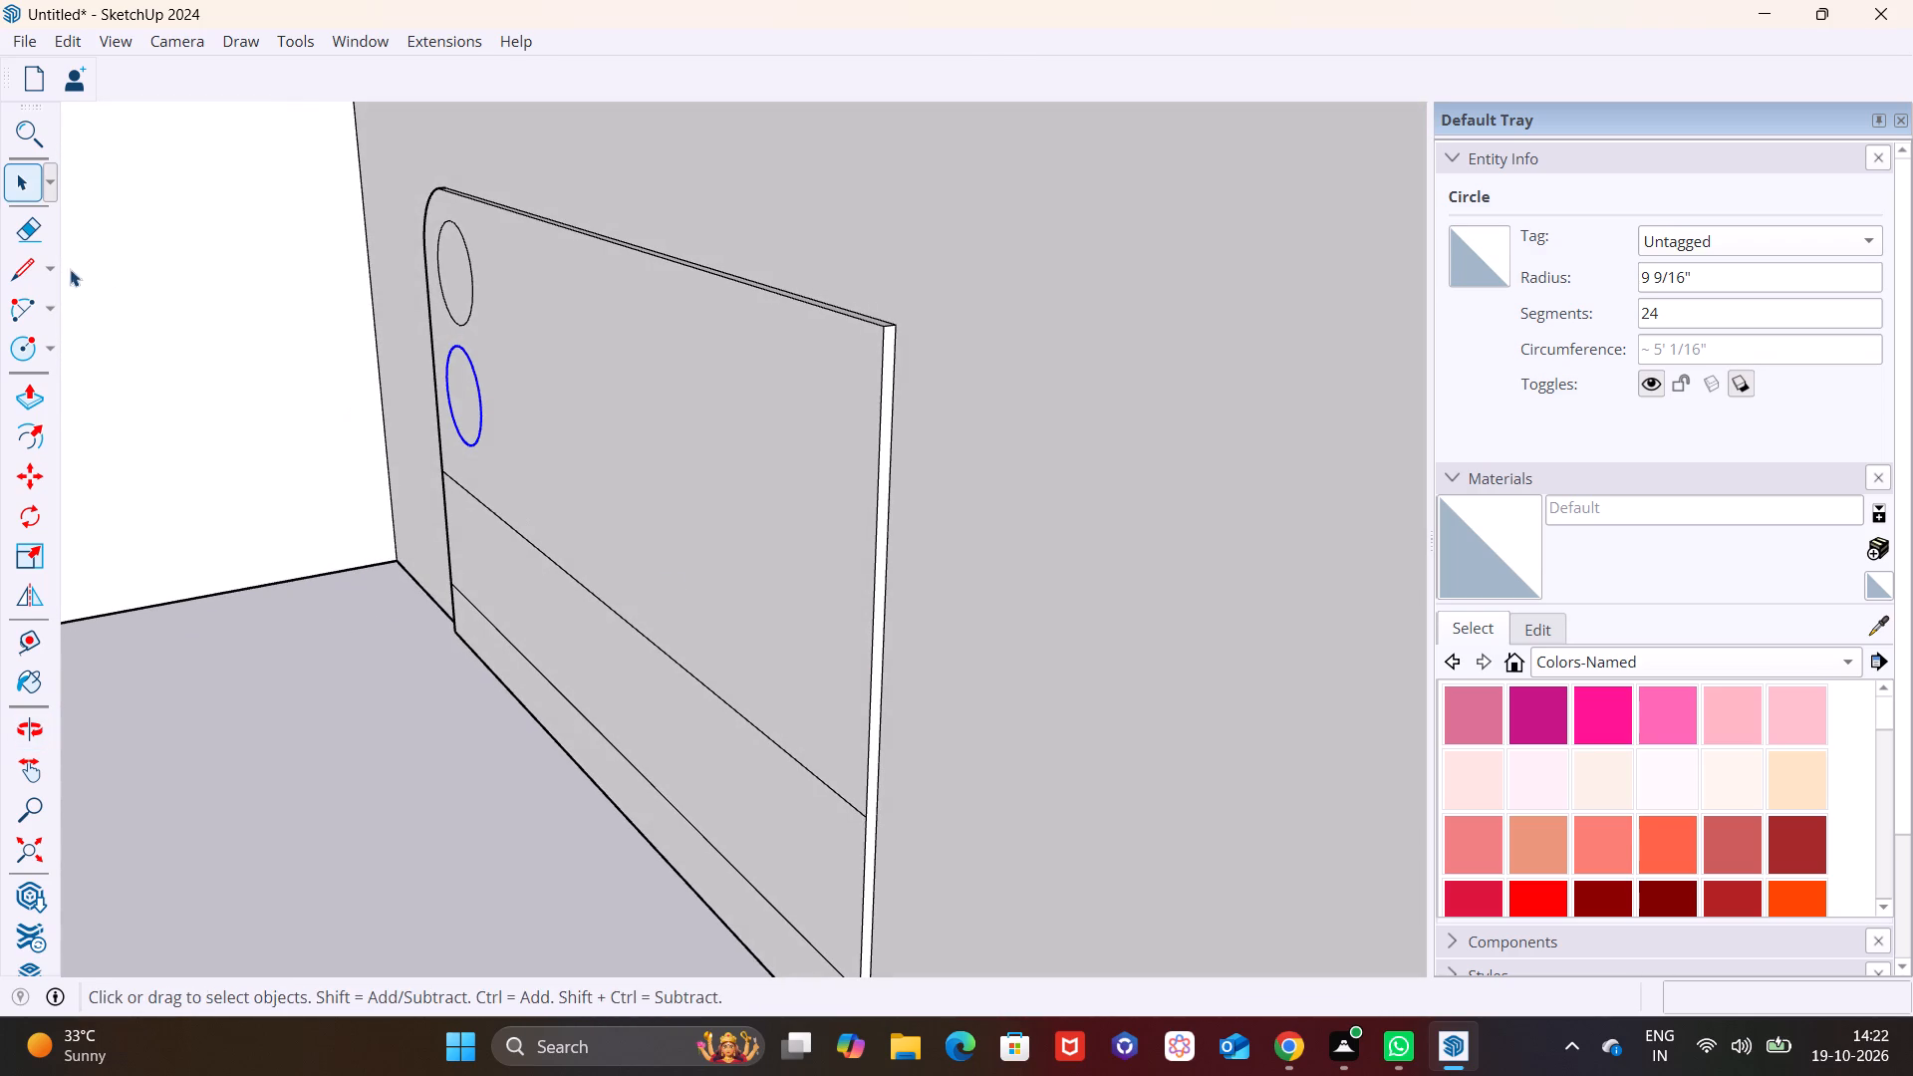
pyautogui.click(30, 394)
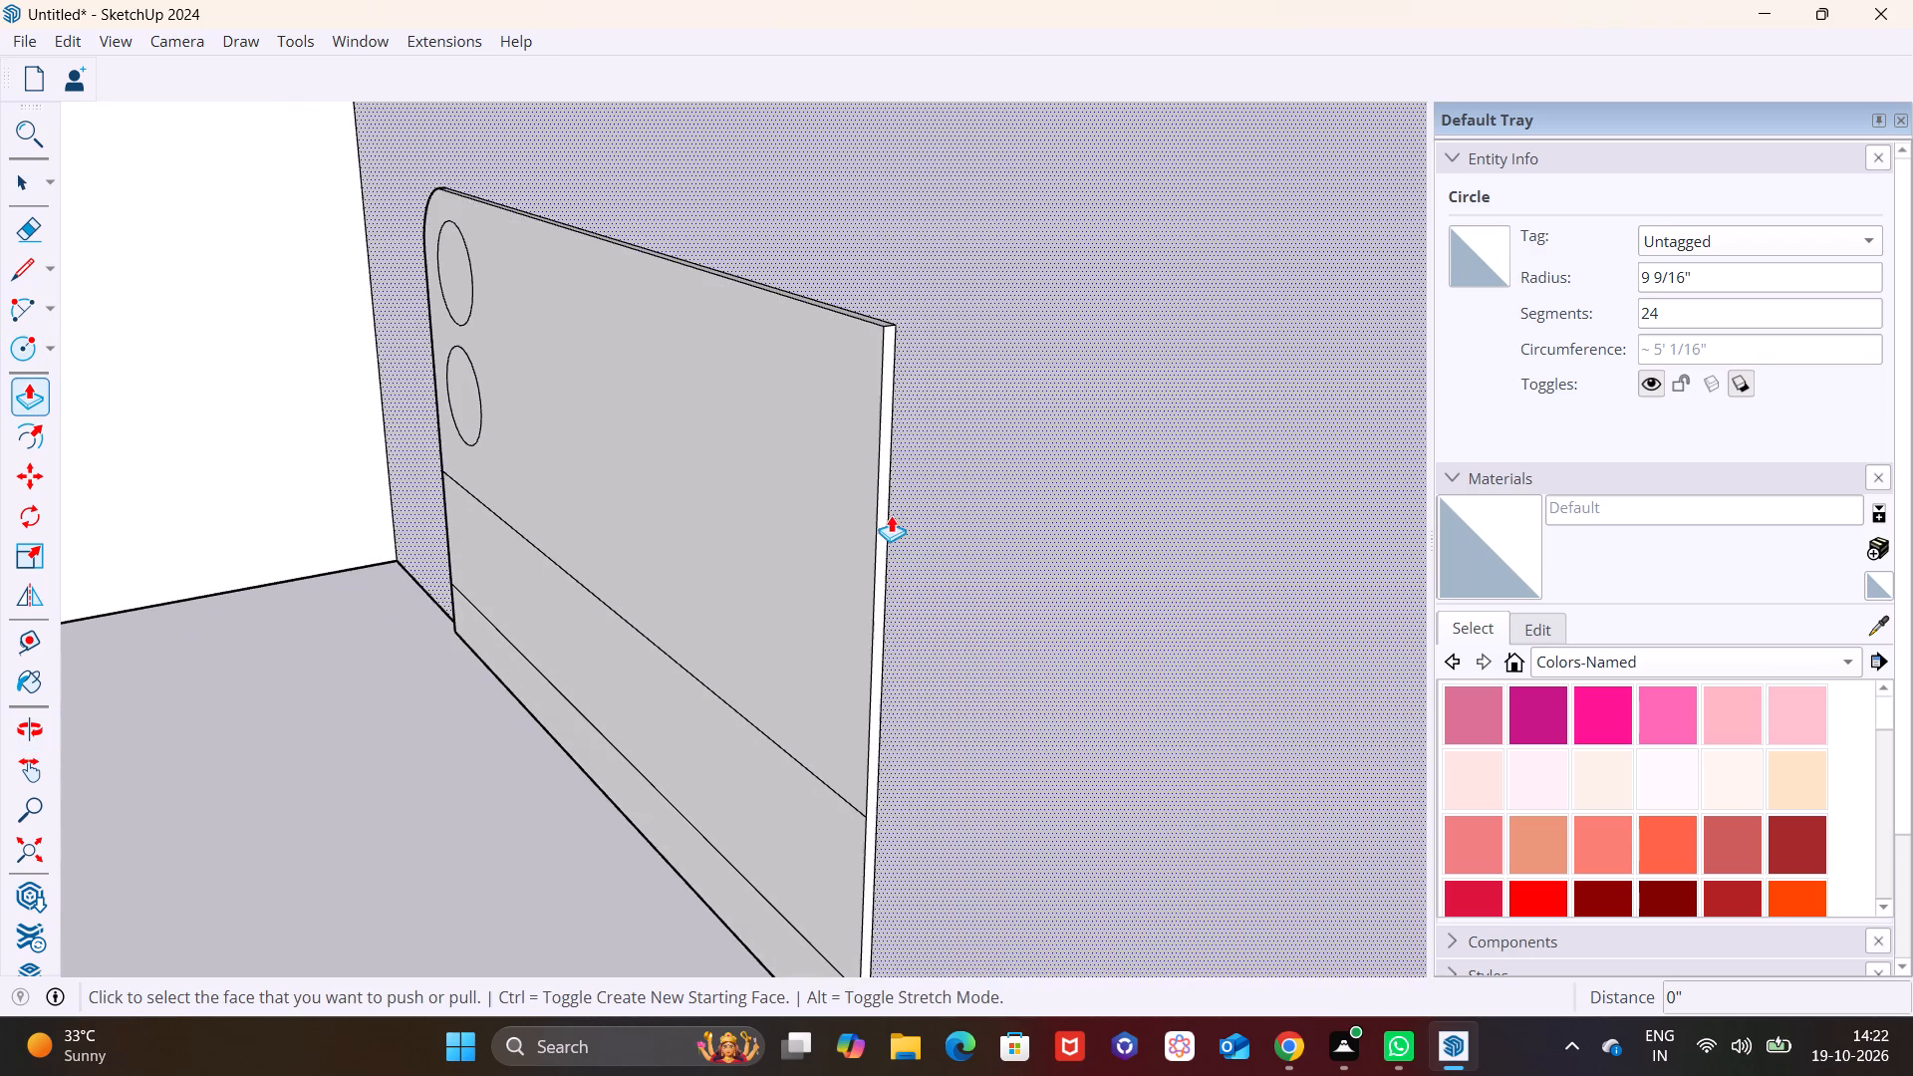
pyautogui.click(886, 519)
pyautogui.click(816, 499)
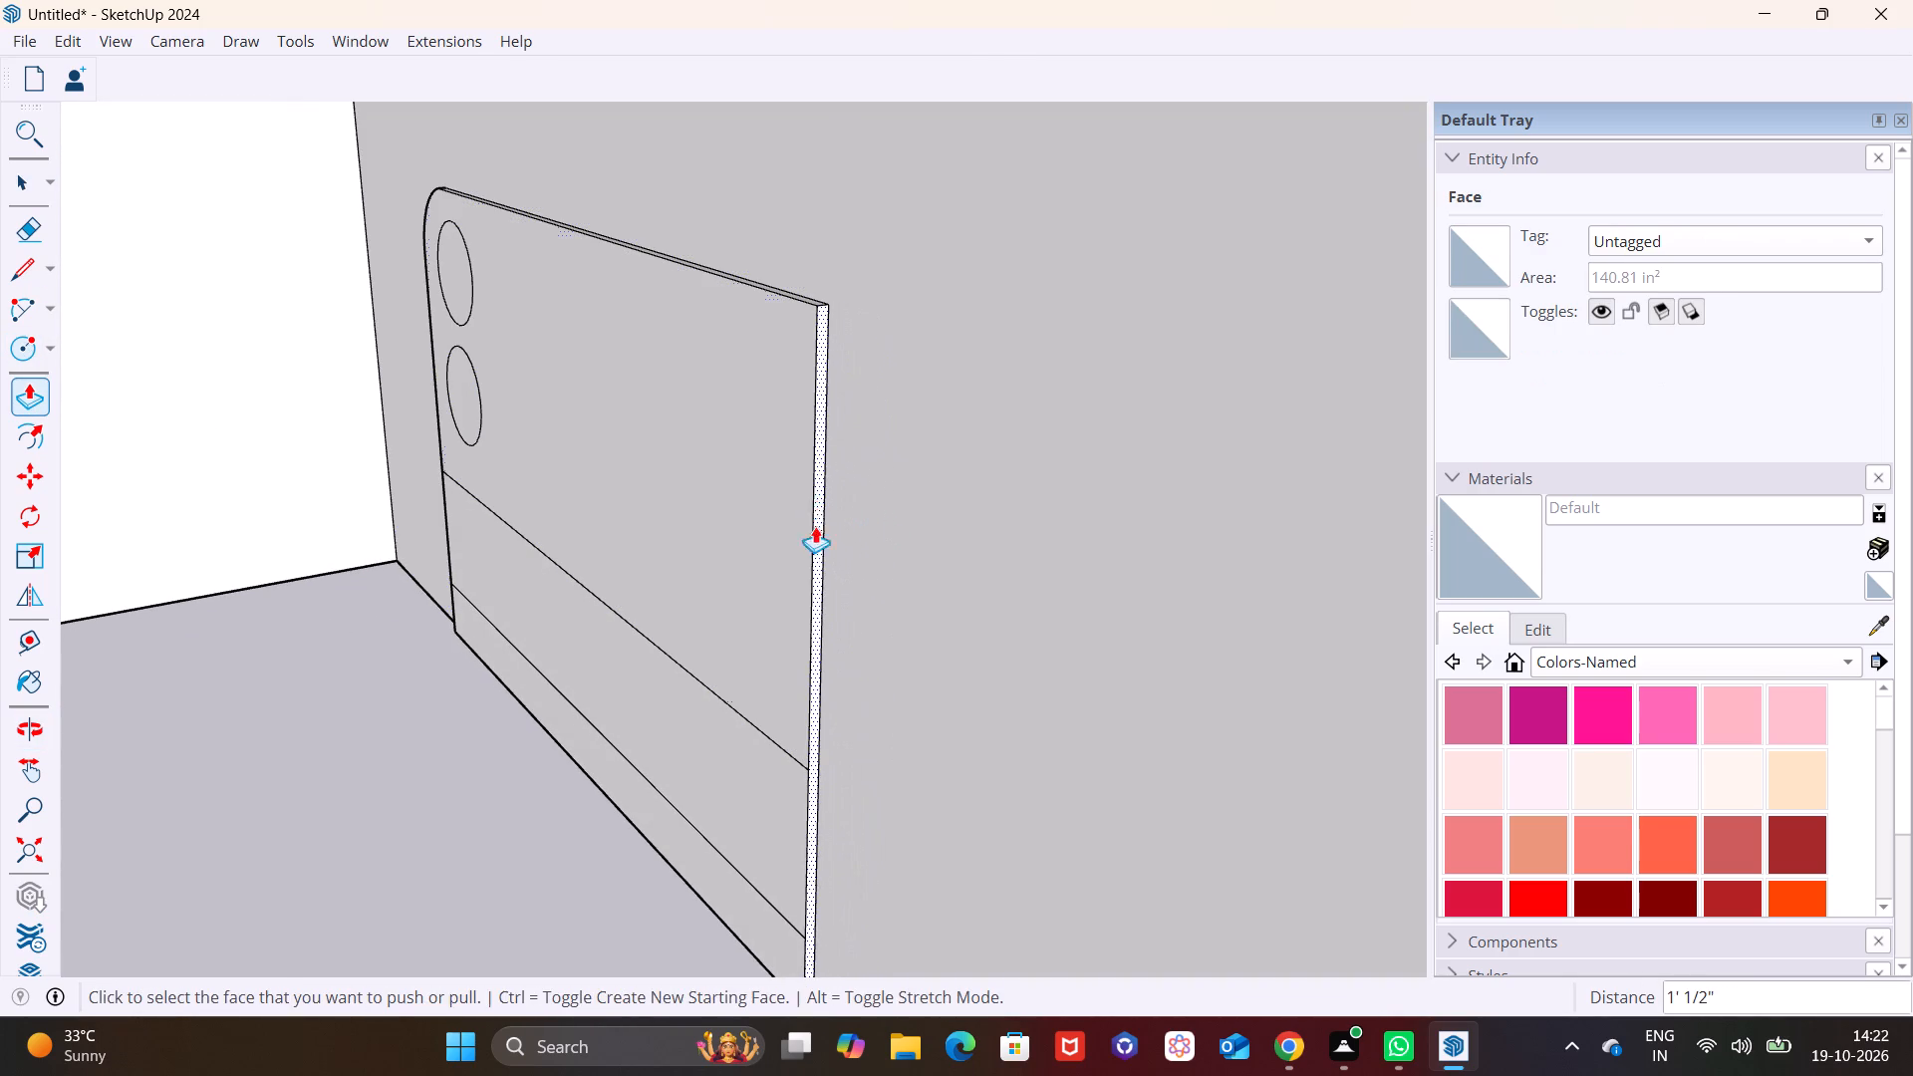
# Draw a vertical line about 2' 15/16" long between the two horizontal lines, near the panel side with the rounded corner.
pyautogui.moveTo(690, 561); pyautogui.dragTo(1109, 451, button='middle')
pyautogui.moveTo(649, 450); pyautogui.dragTo(644, 567, button='middle')
pyautogui.moveTo(775, 630); pyautogui.dragTo(1000, 644, button='middle')
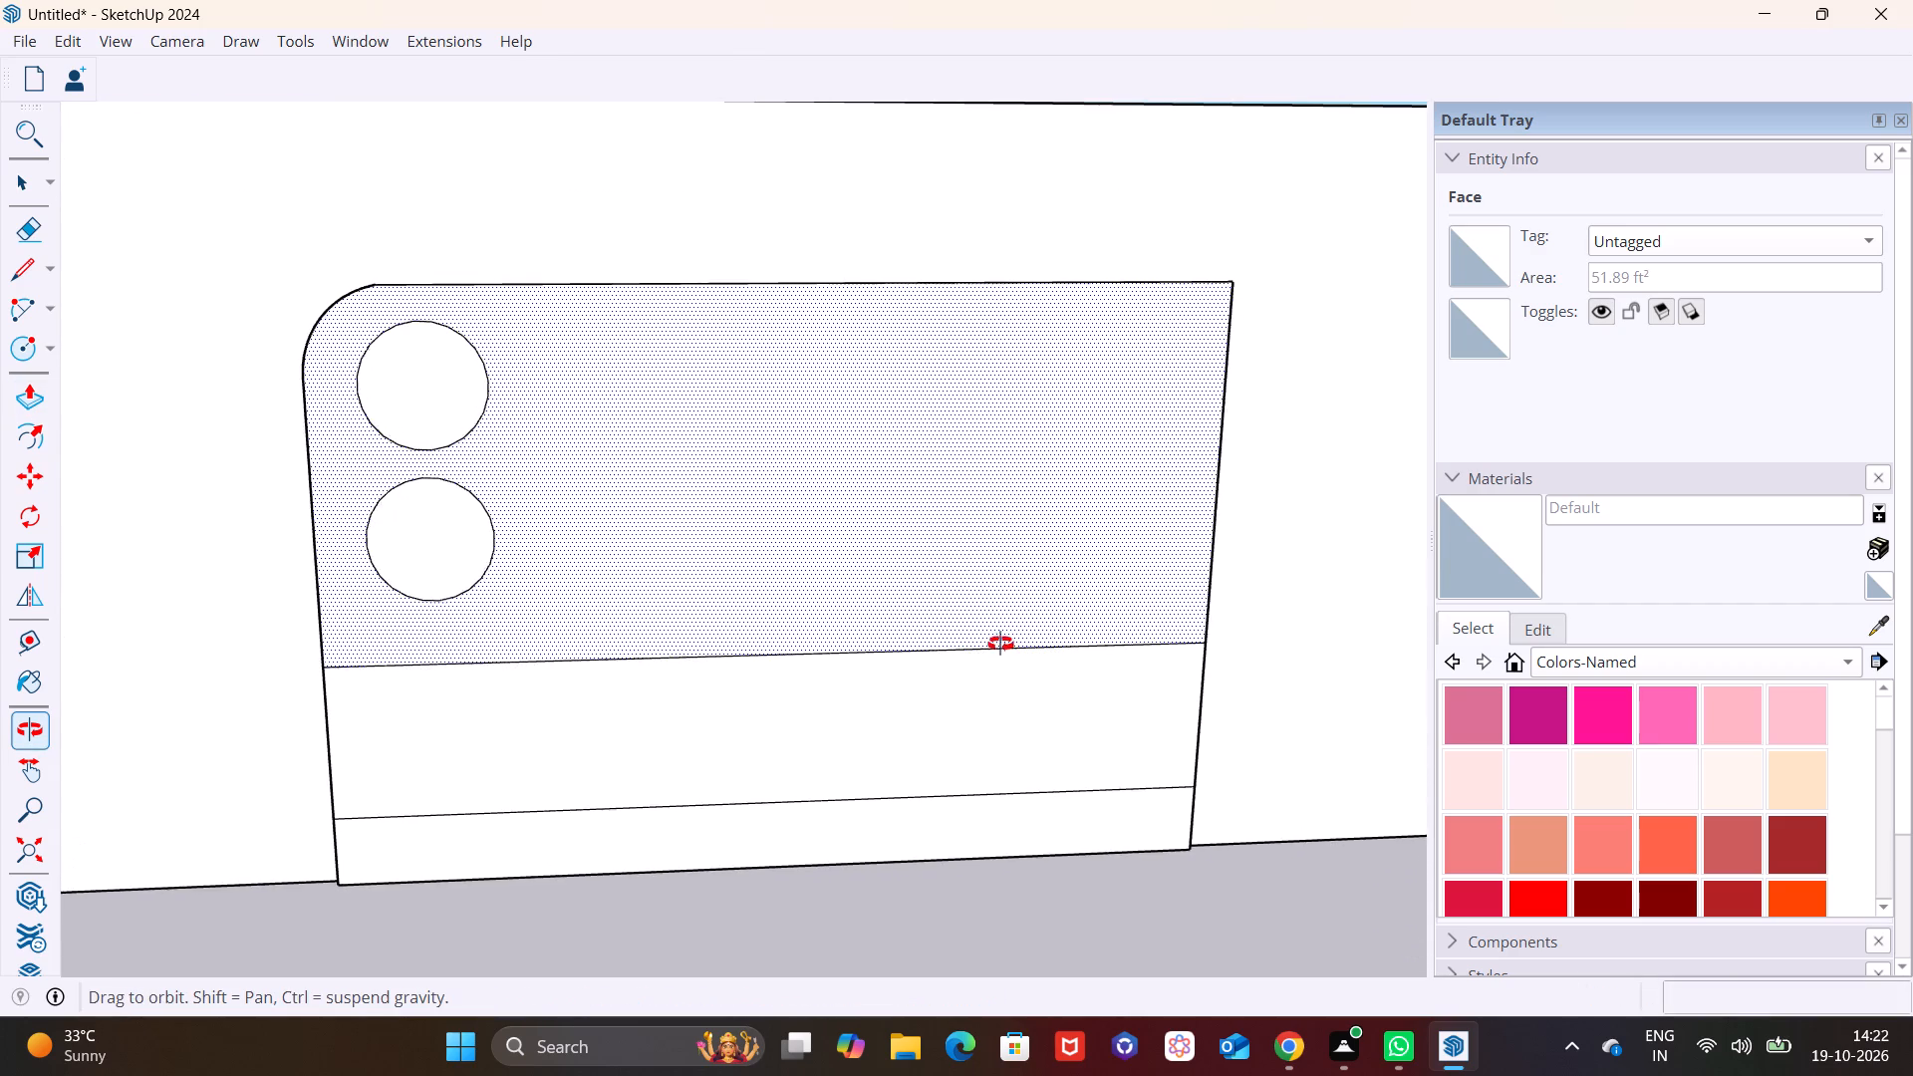
pyautogui.moveTo(1000, 644); pyautogui.dragTo(952, 626, button='middle')
pyautogui.click(14, 265)
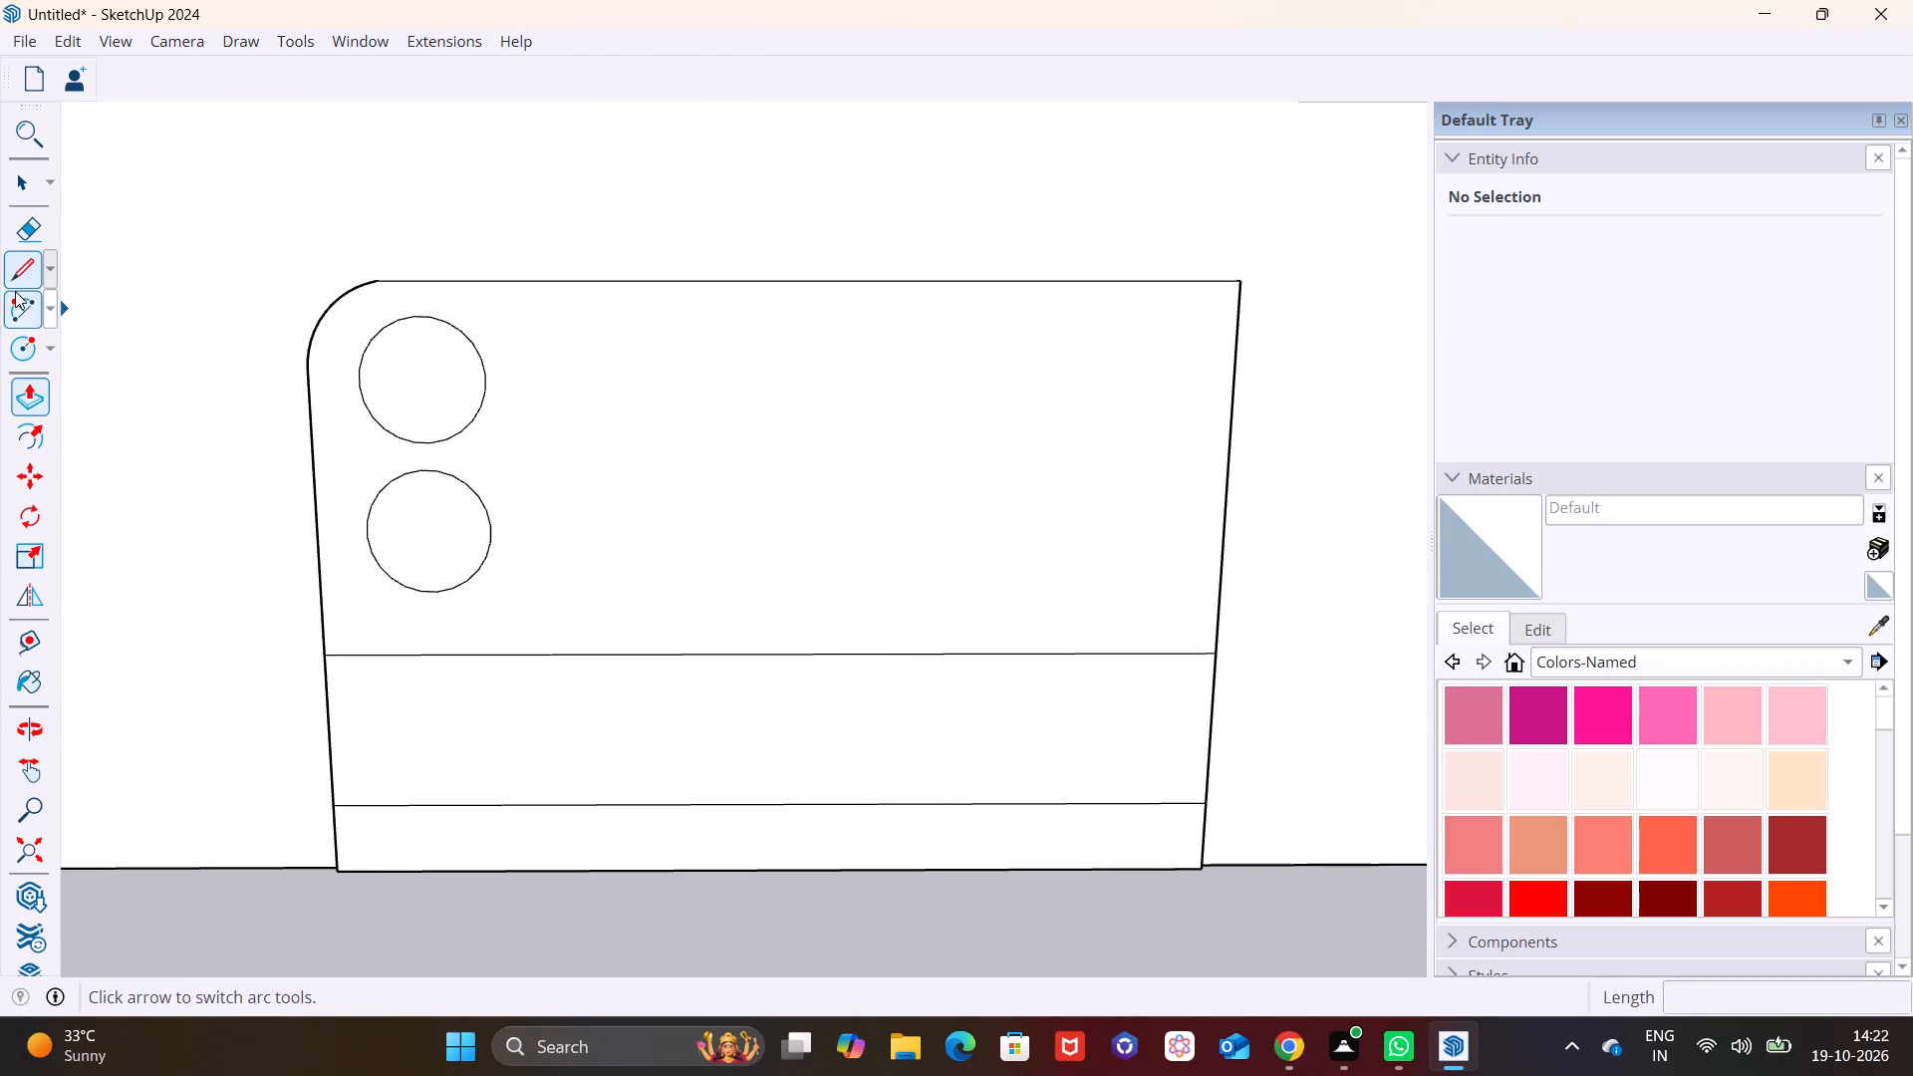
pyautogui.scroll(2, 394, 685)
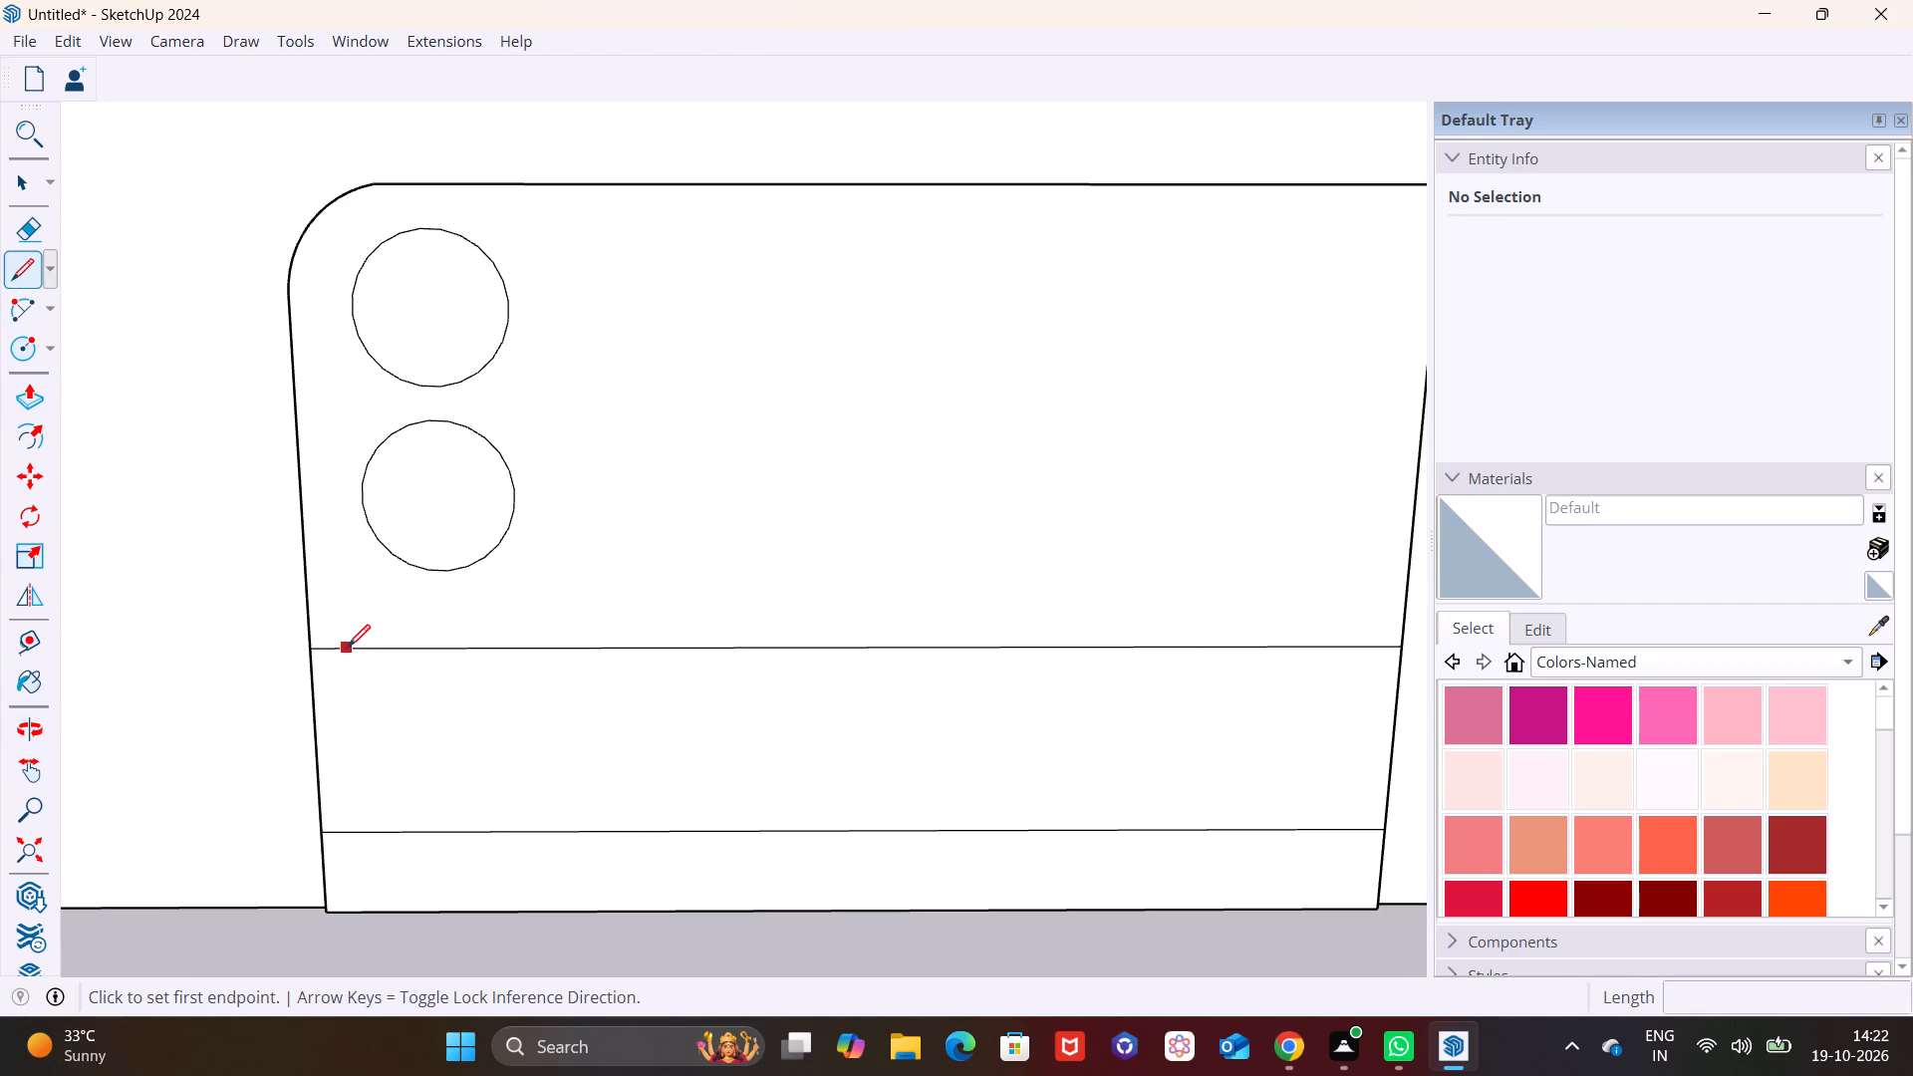
pyautogui.click(356, 647)
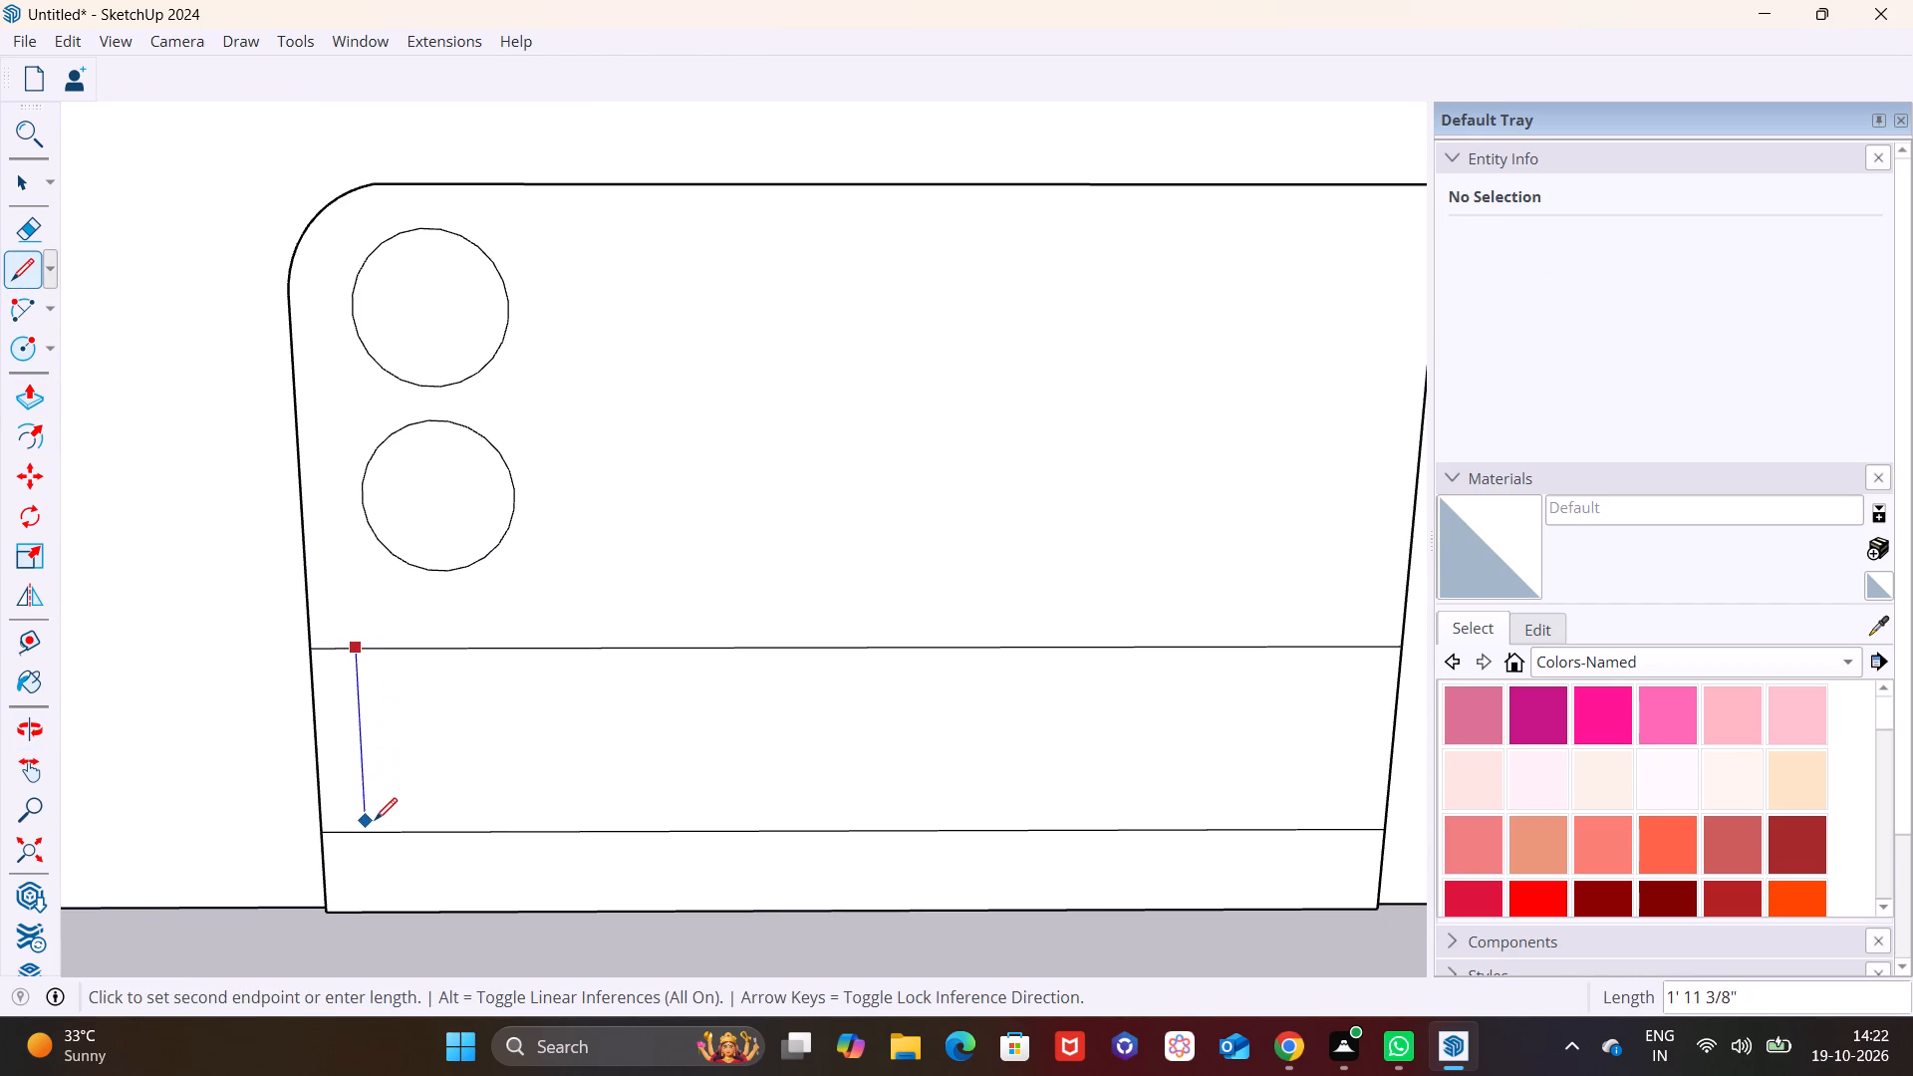
pyautogui.click(374, 827)
pyautogui.press('space')
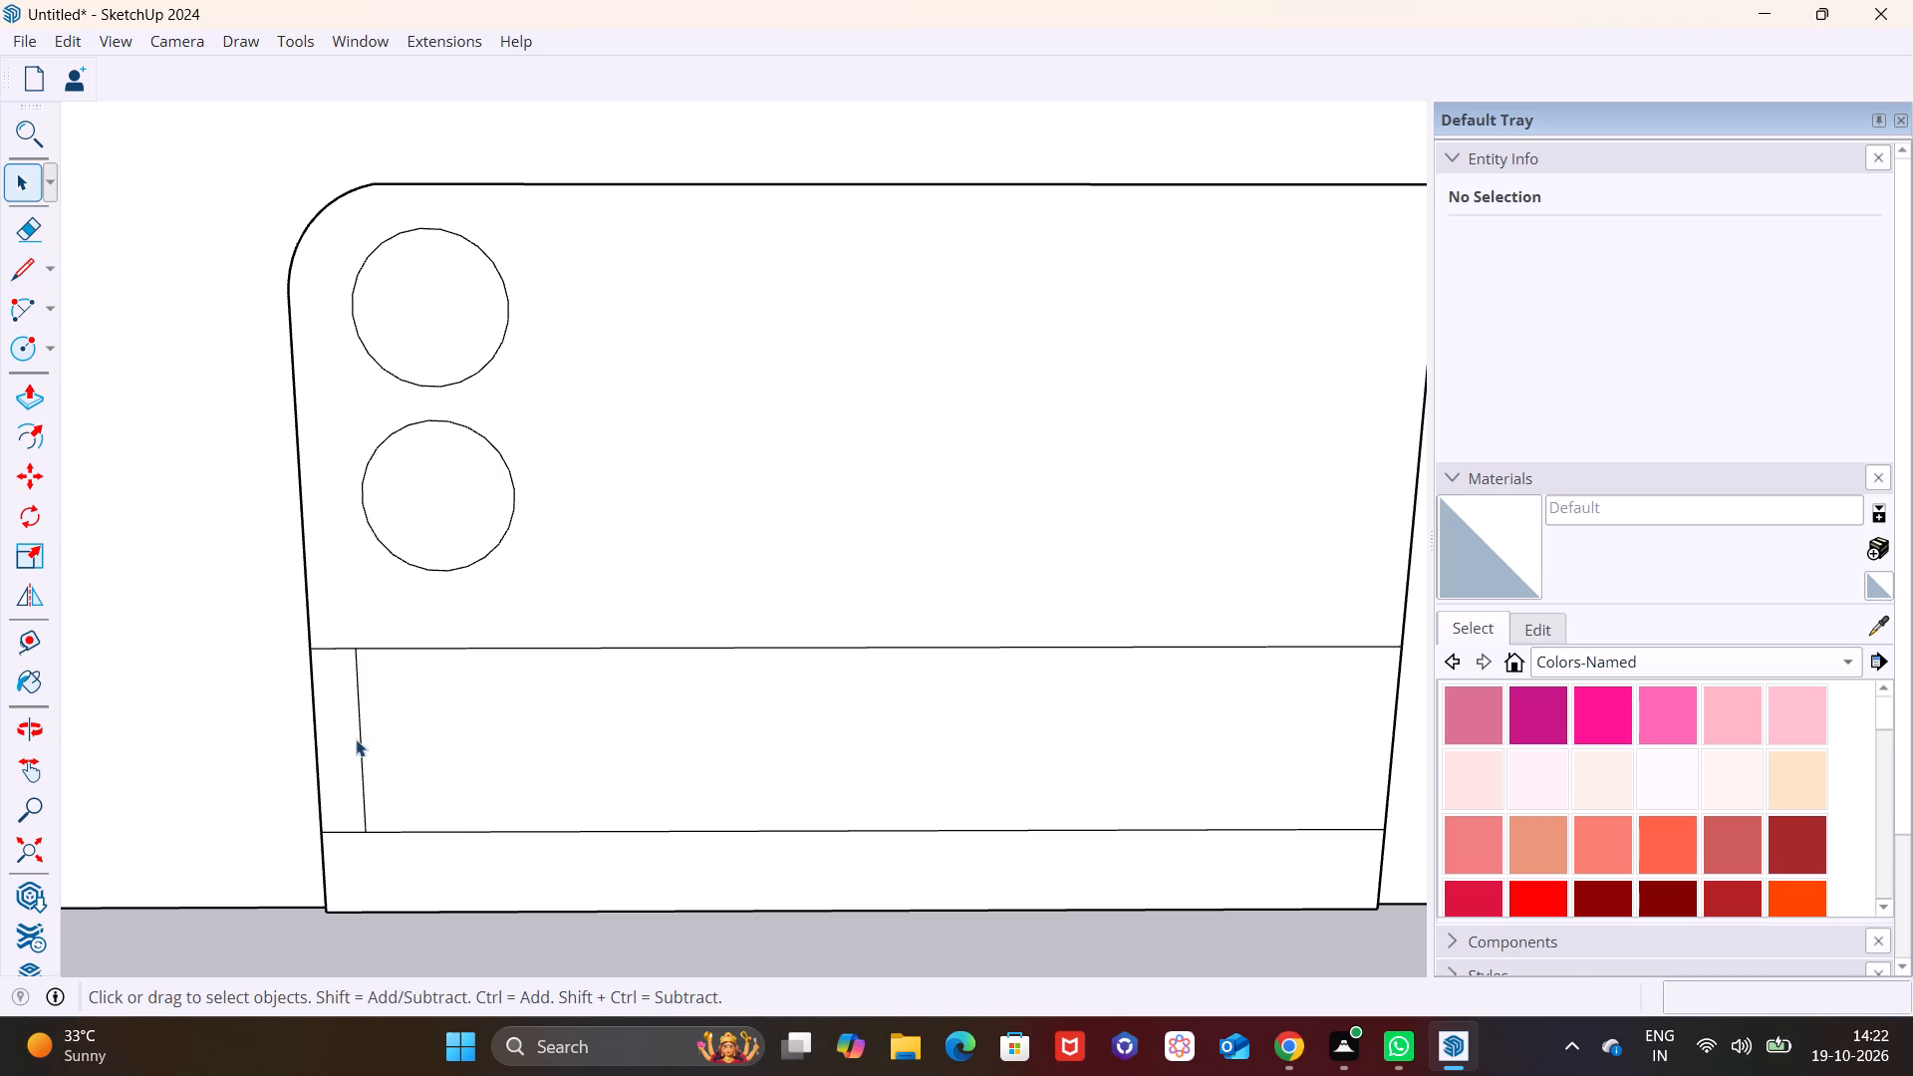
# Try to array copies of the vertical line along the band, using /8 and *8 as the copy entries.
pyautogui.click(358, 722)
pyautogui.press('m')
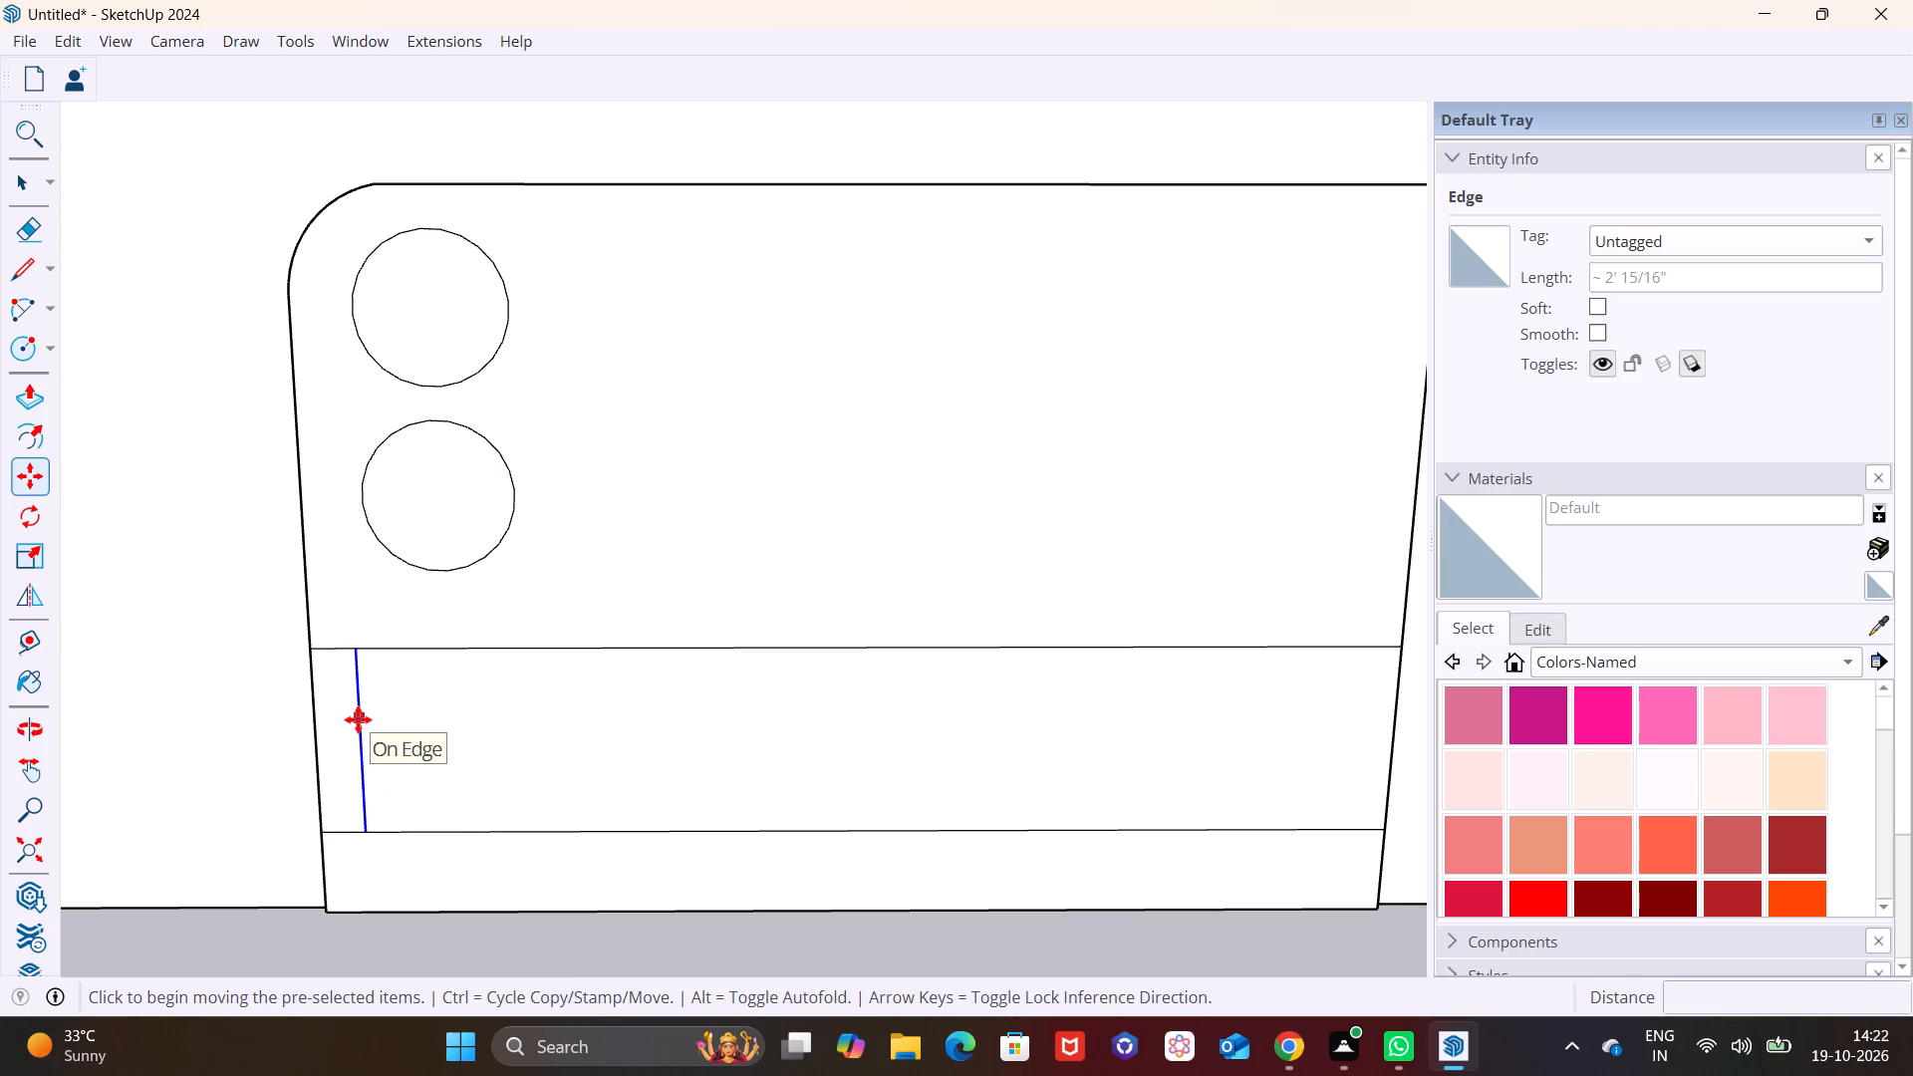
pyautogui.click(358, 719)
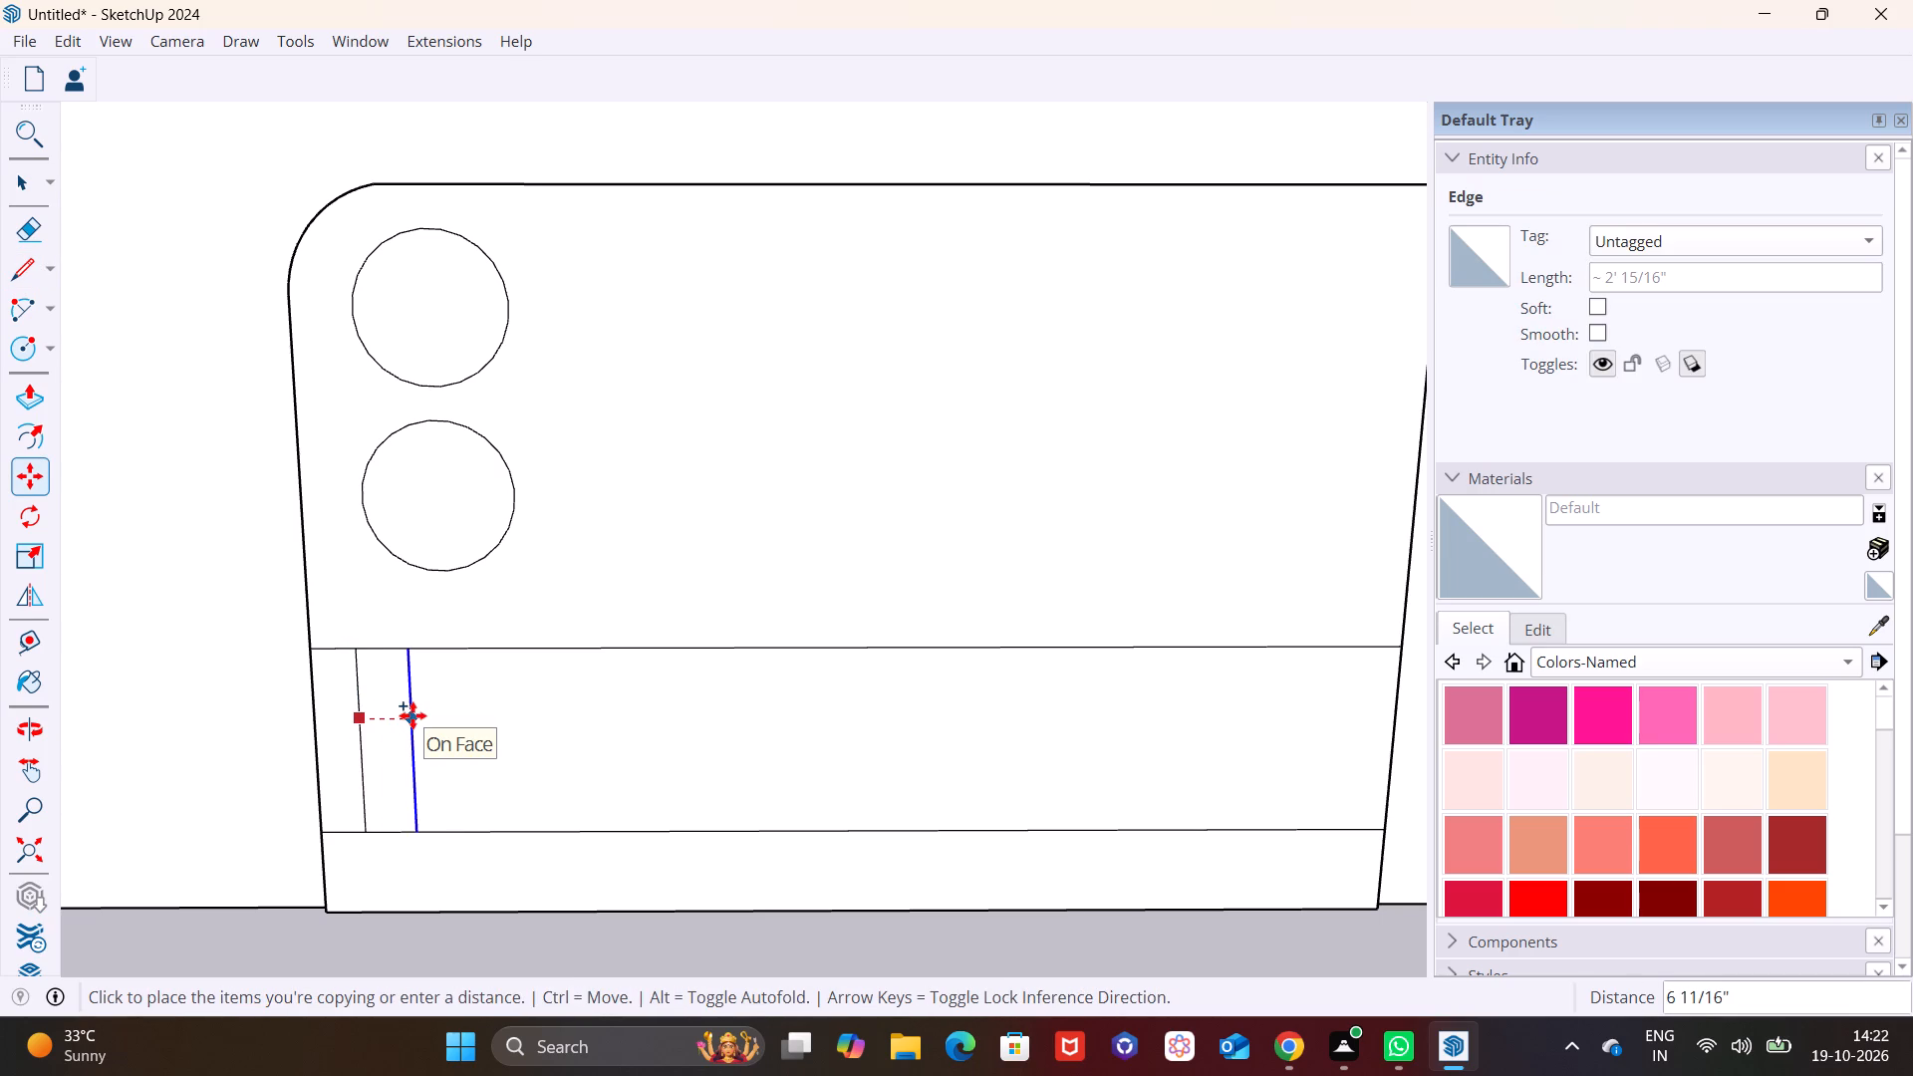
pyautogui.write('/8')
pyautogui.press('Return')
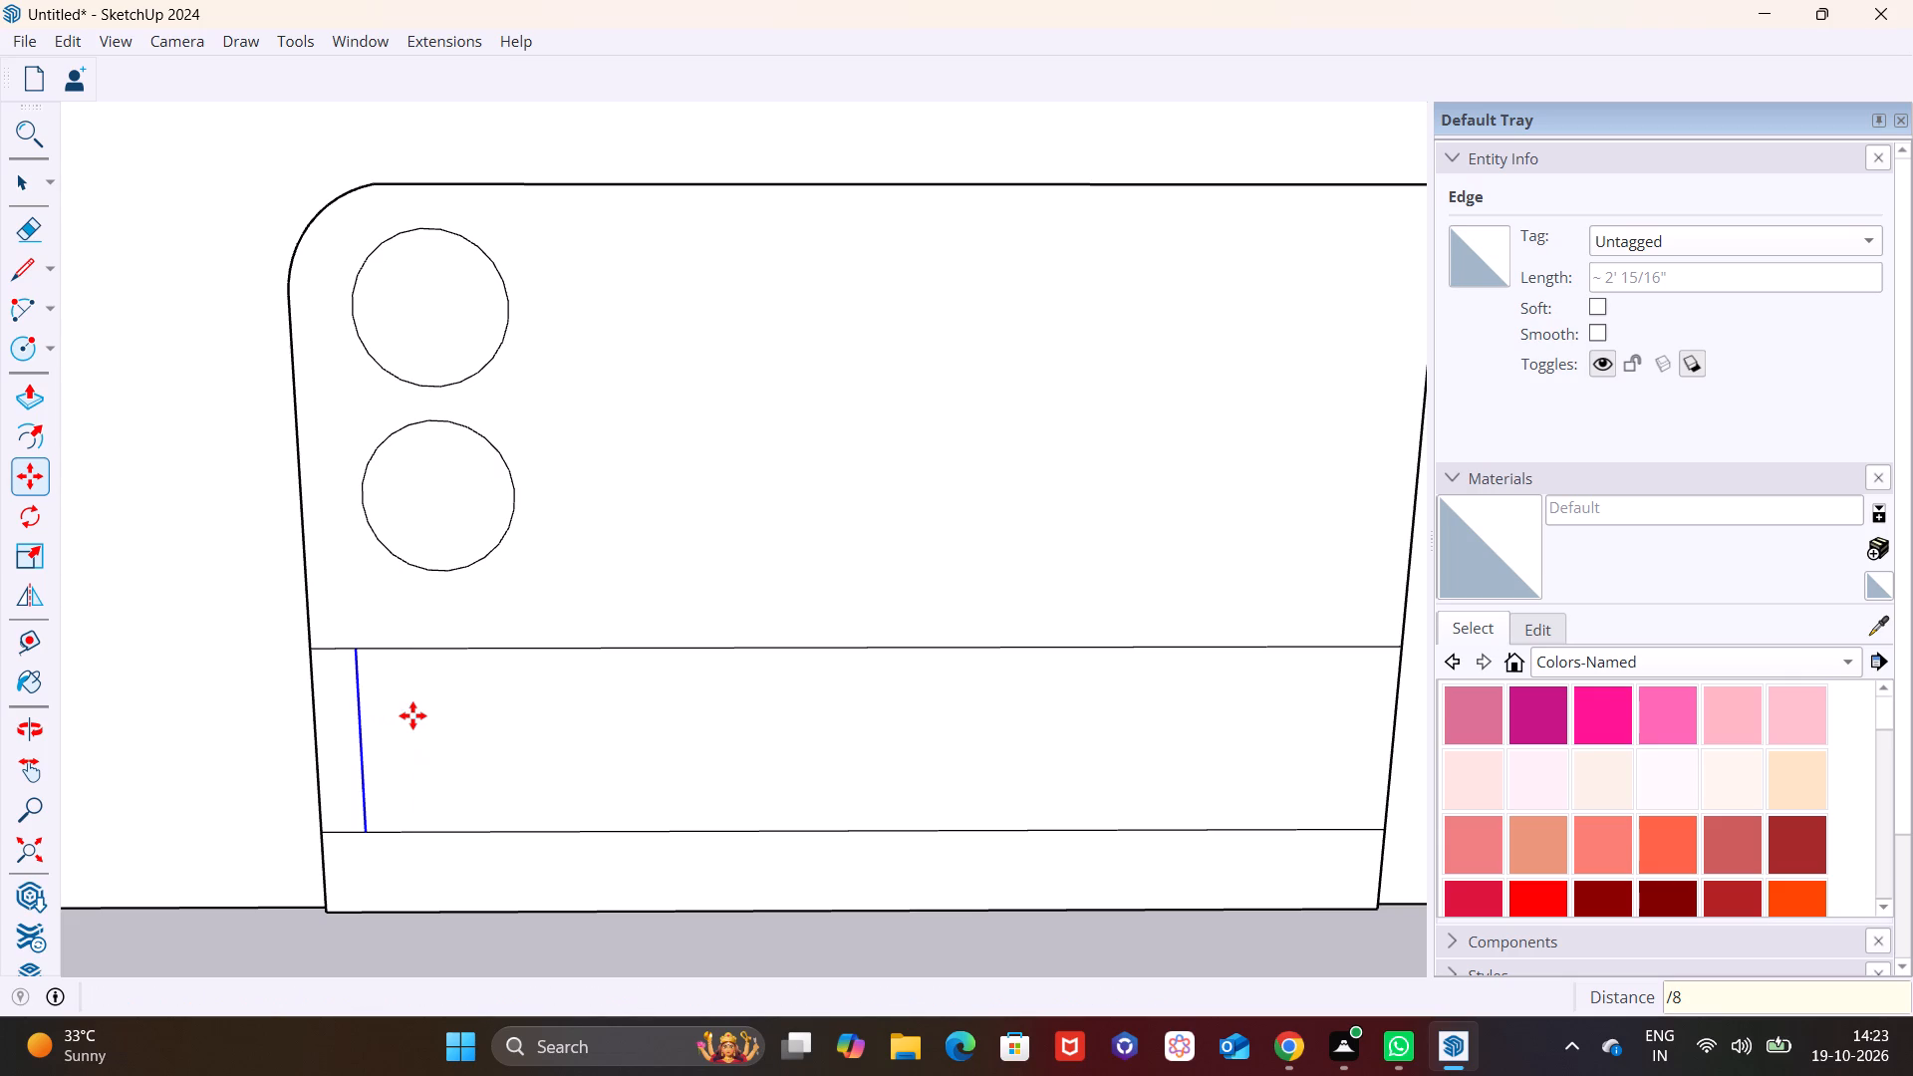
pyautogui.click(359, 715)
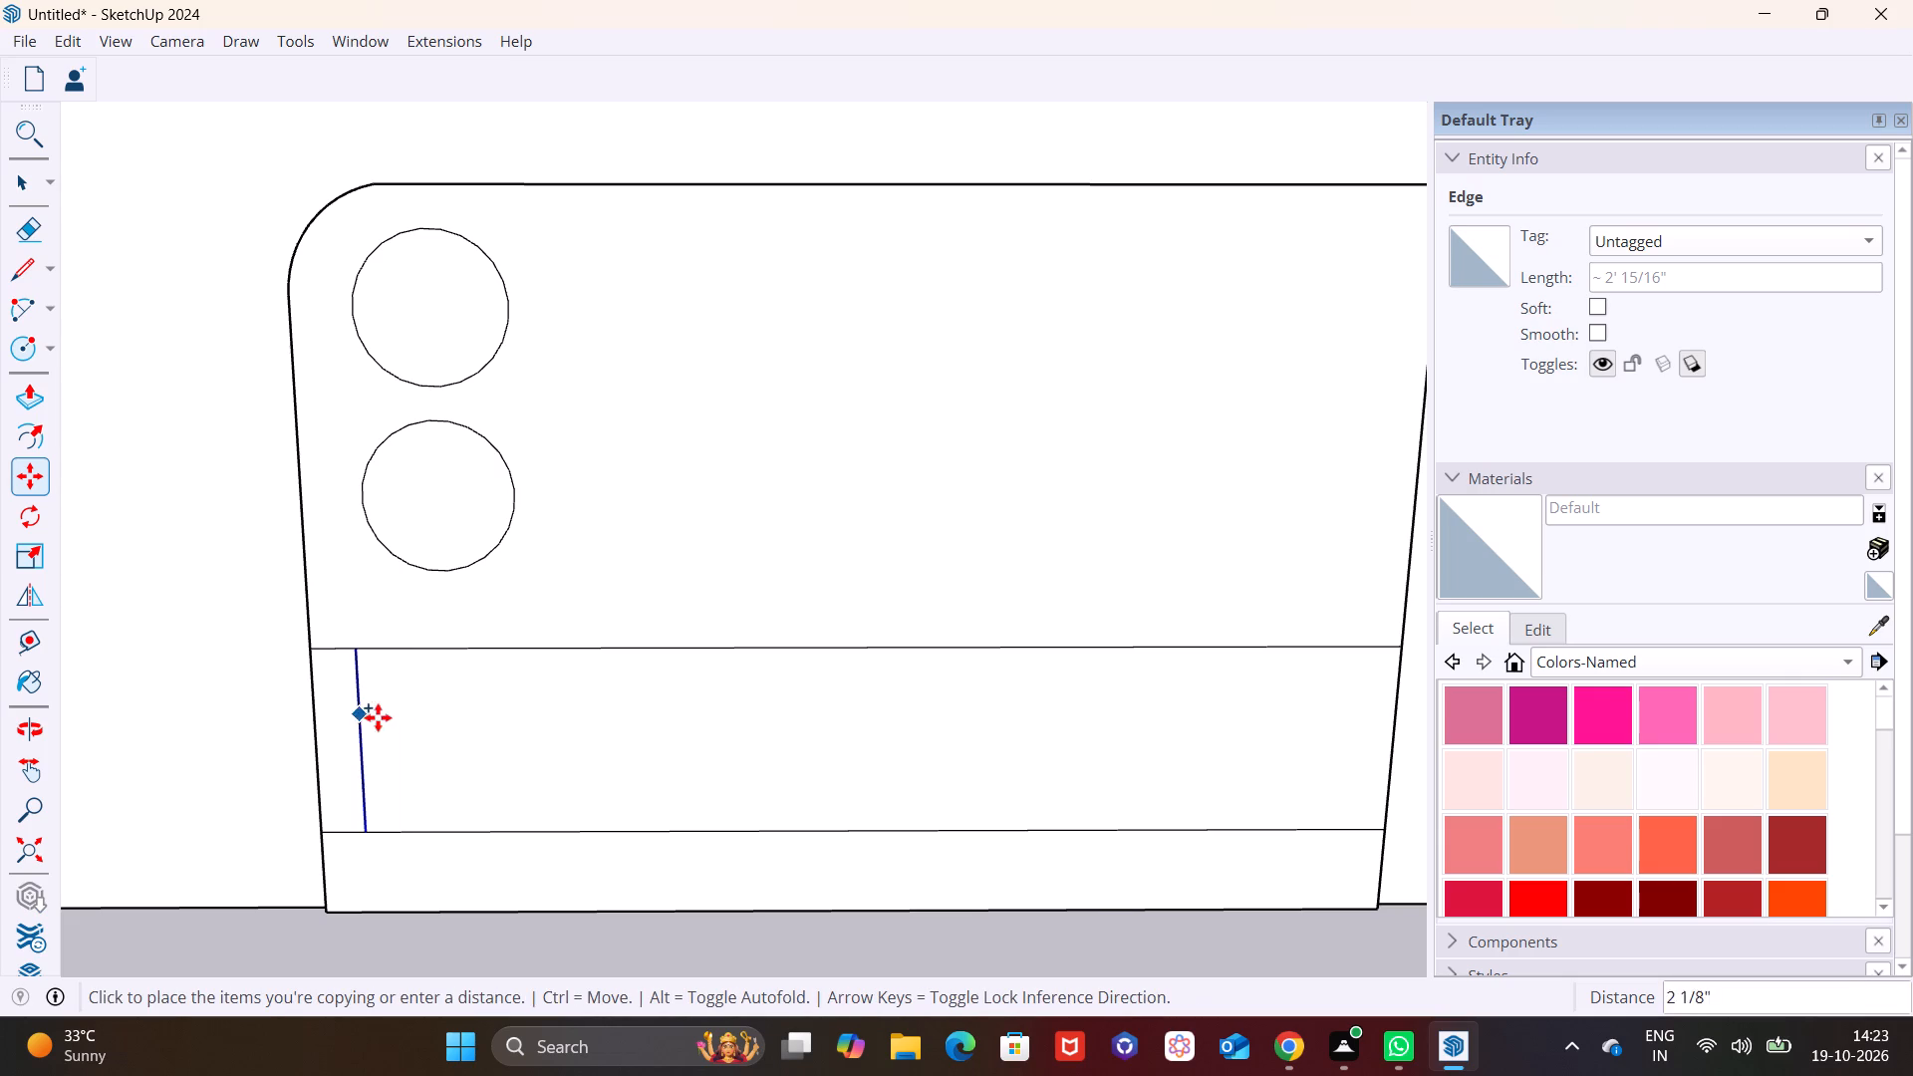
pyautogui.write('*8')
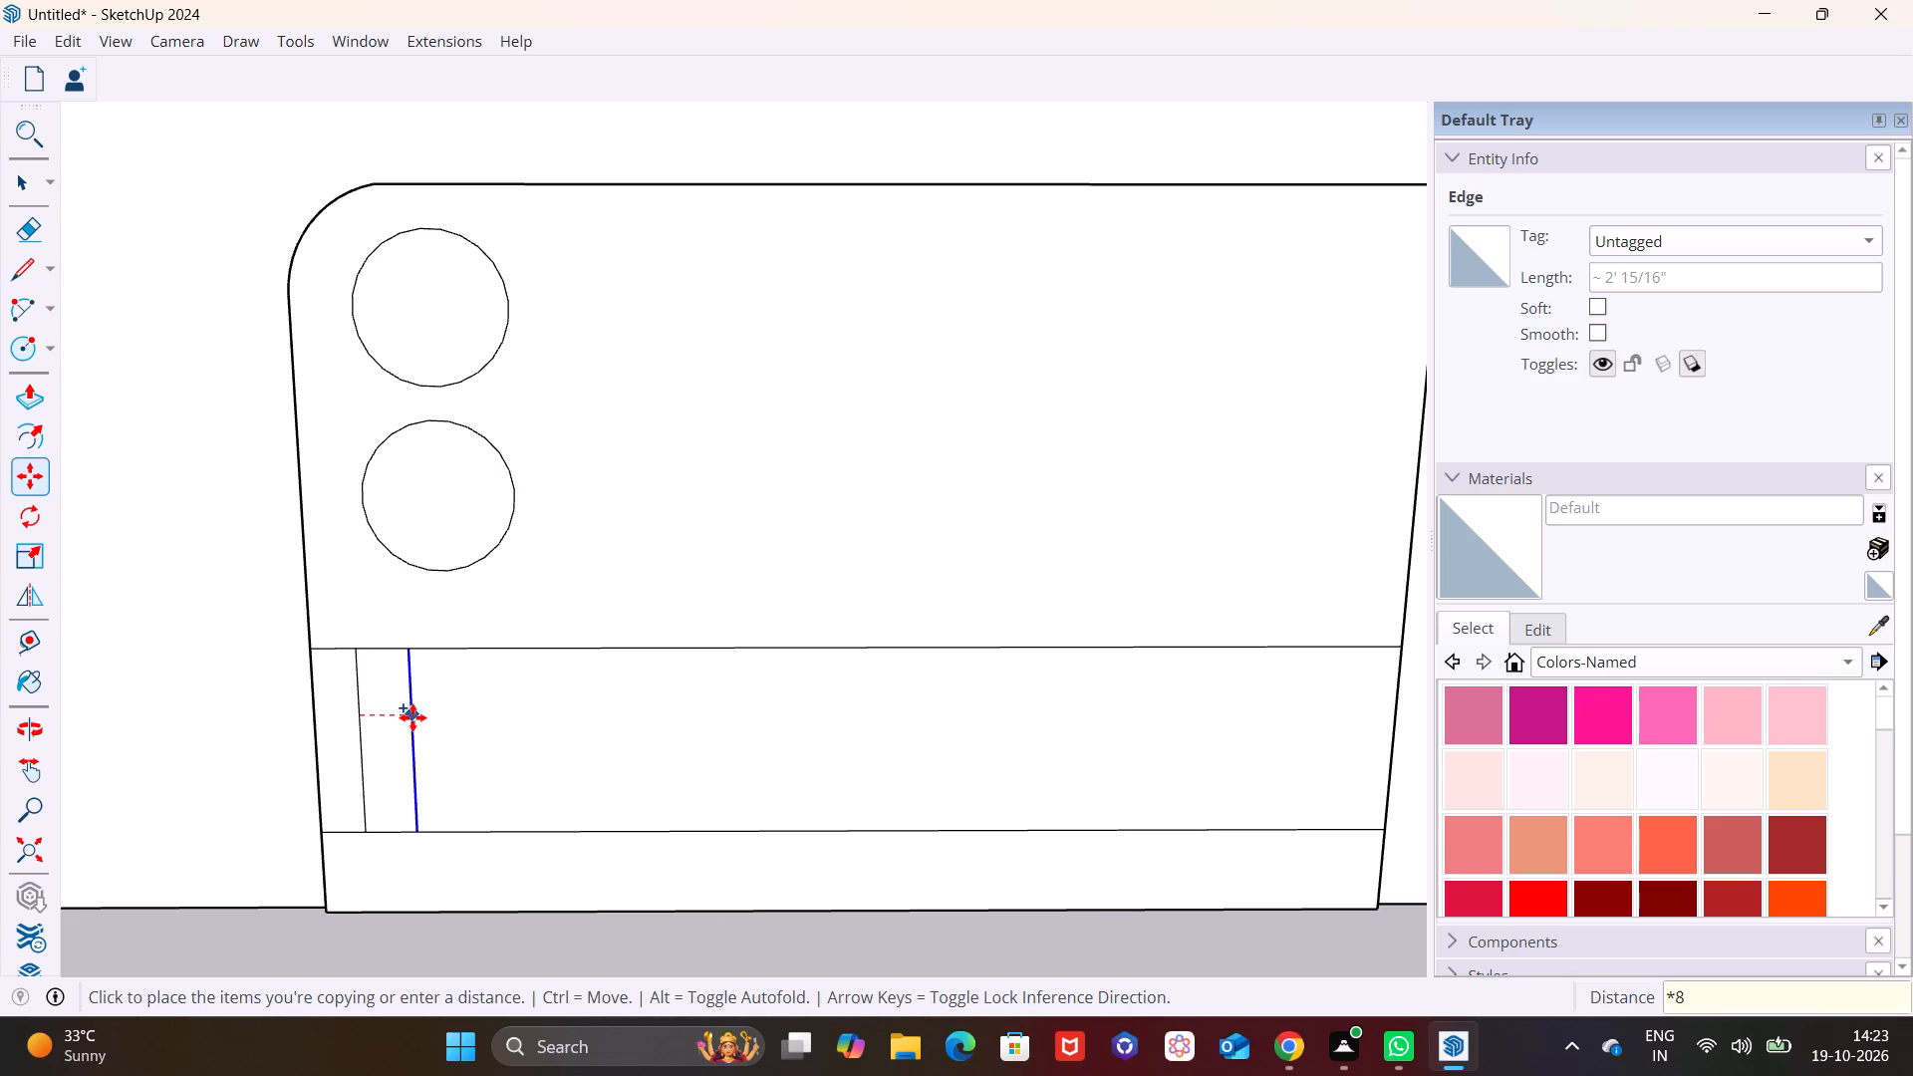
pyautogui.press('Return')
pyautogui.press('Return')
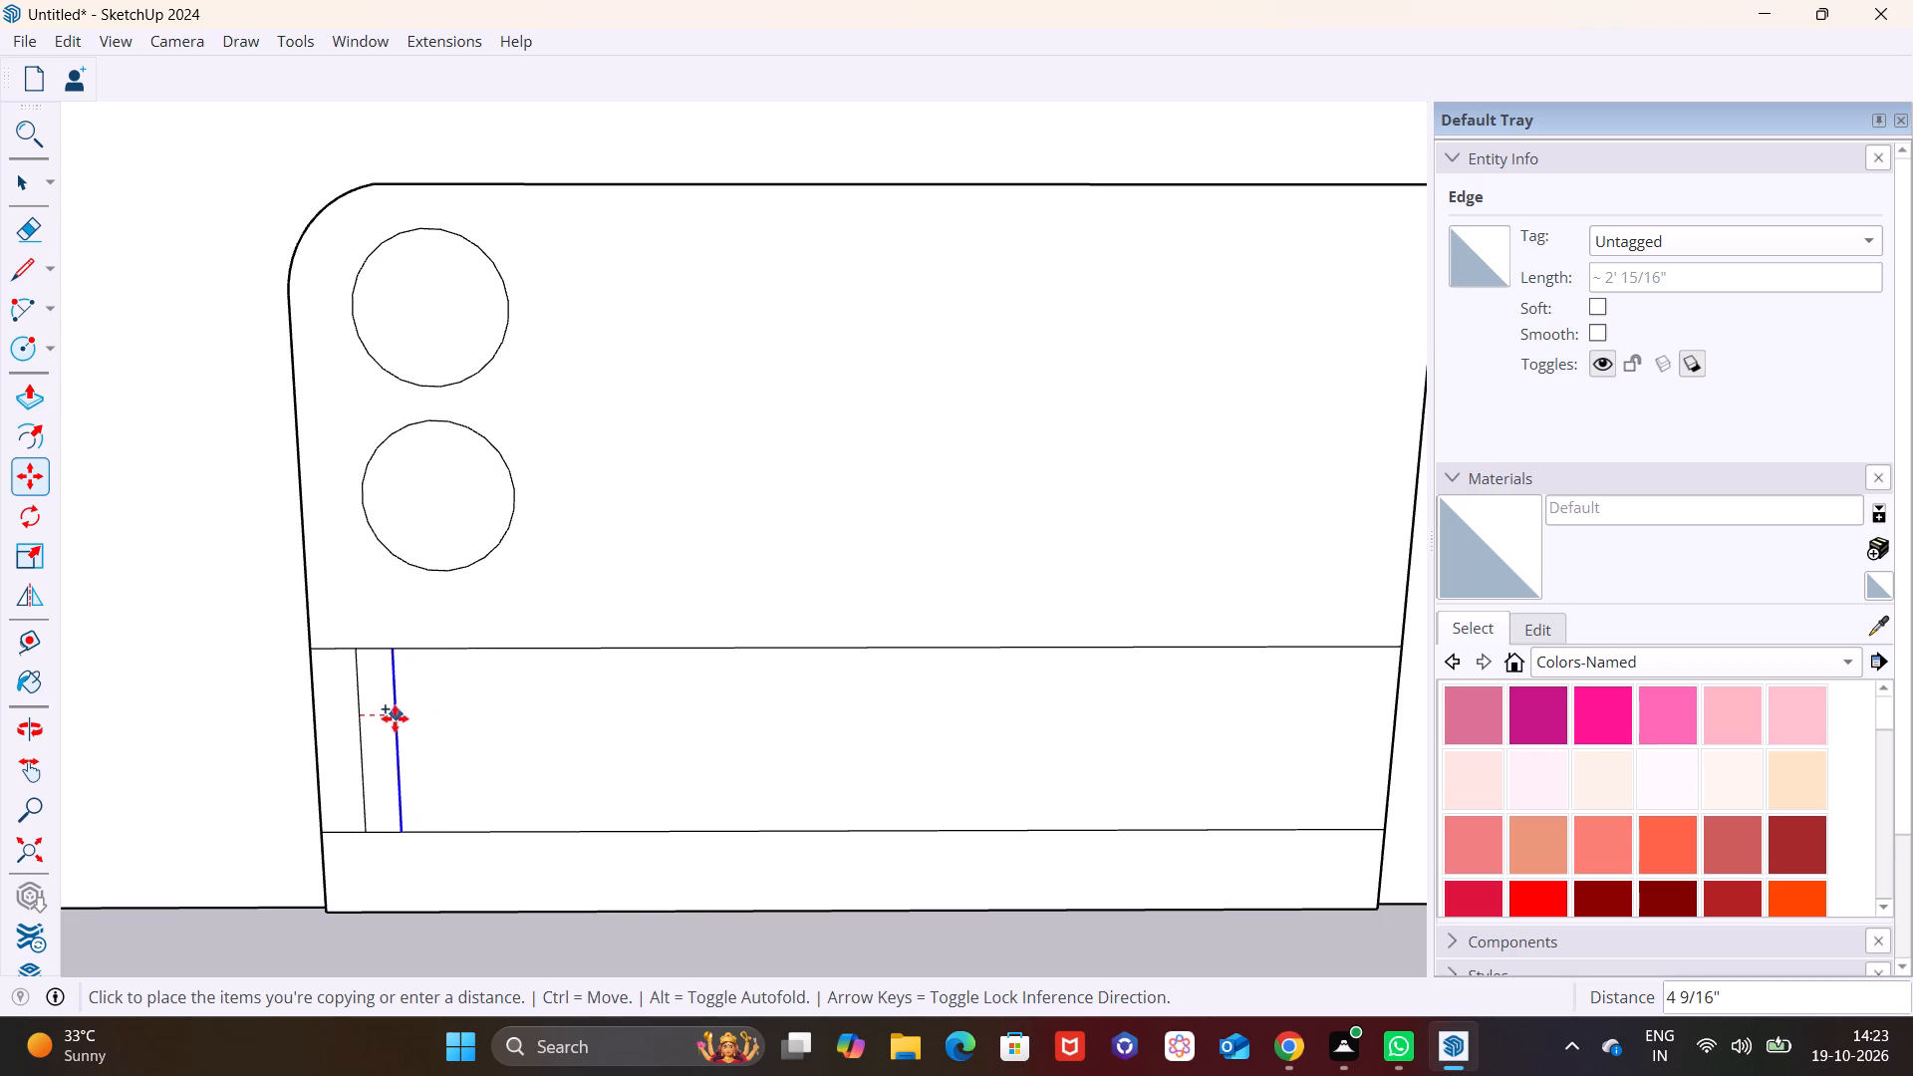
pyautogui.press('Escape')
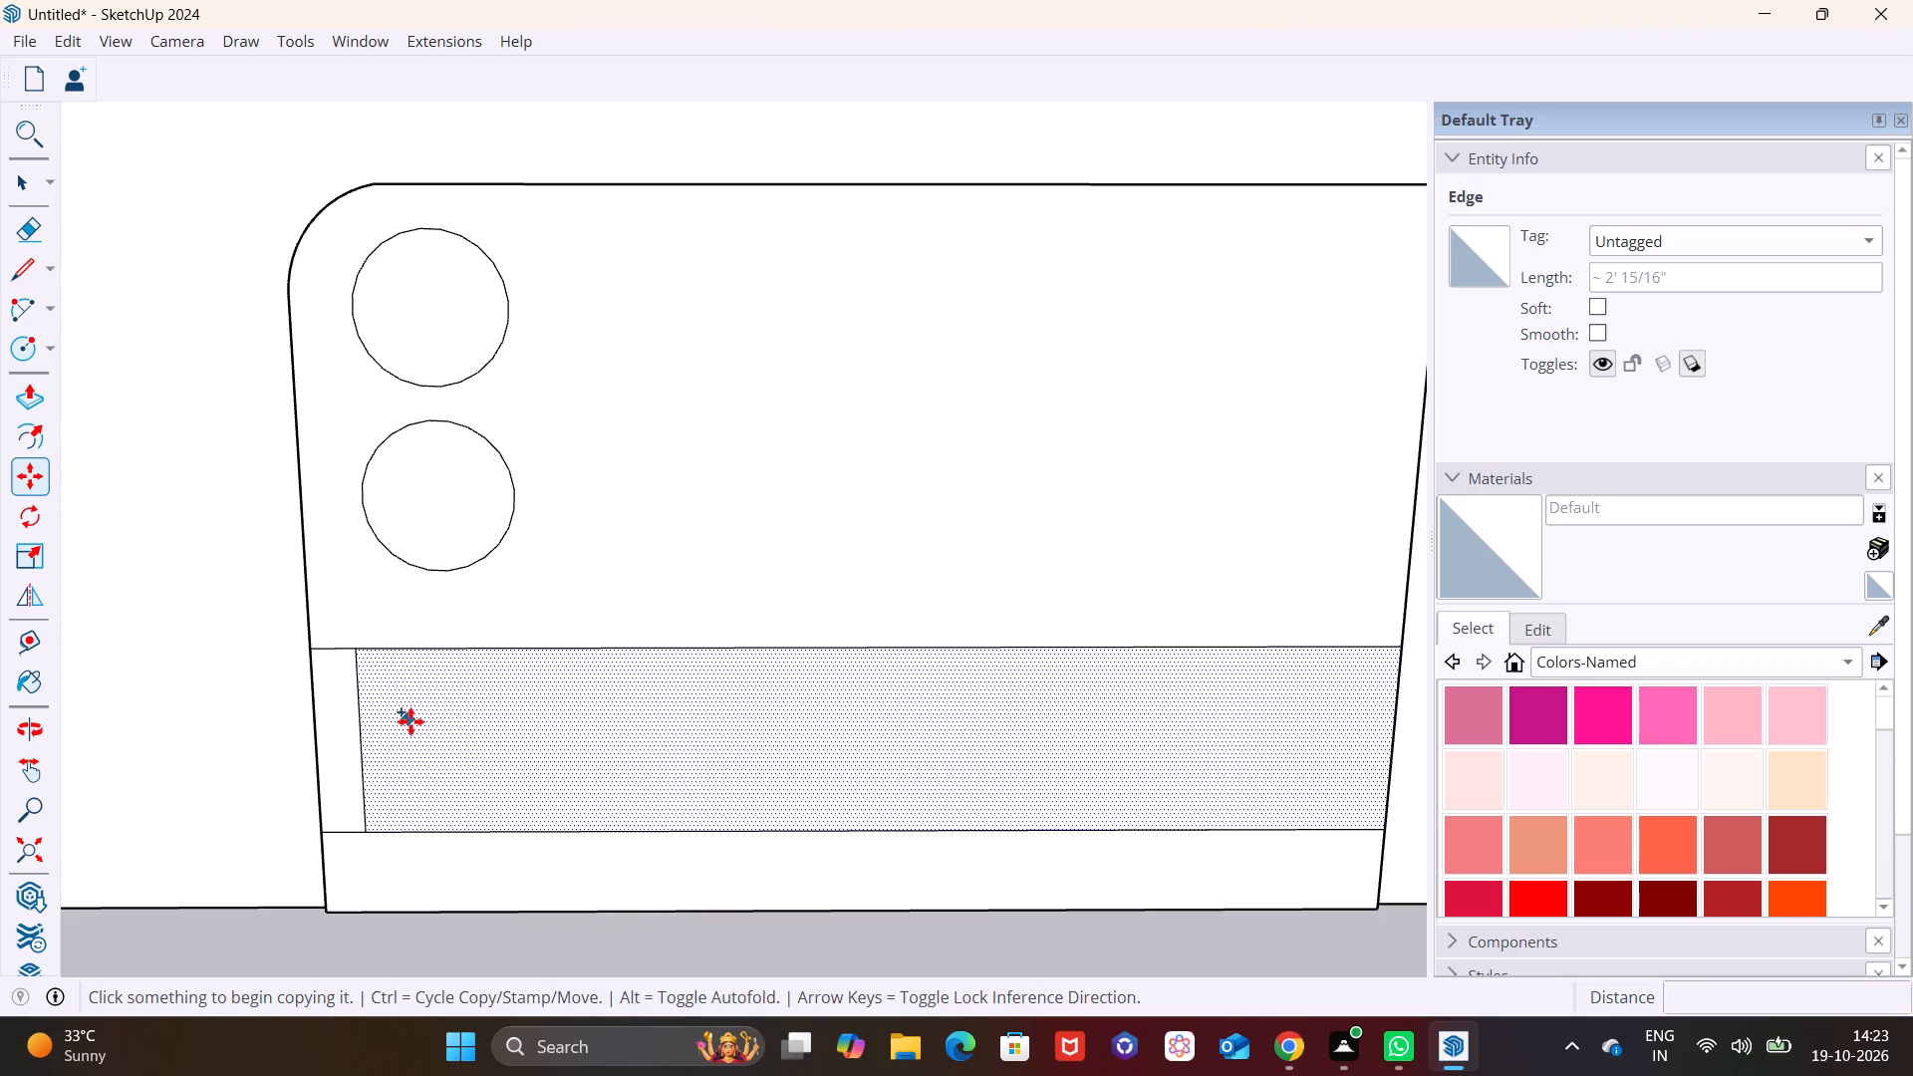
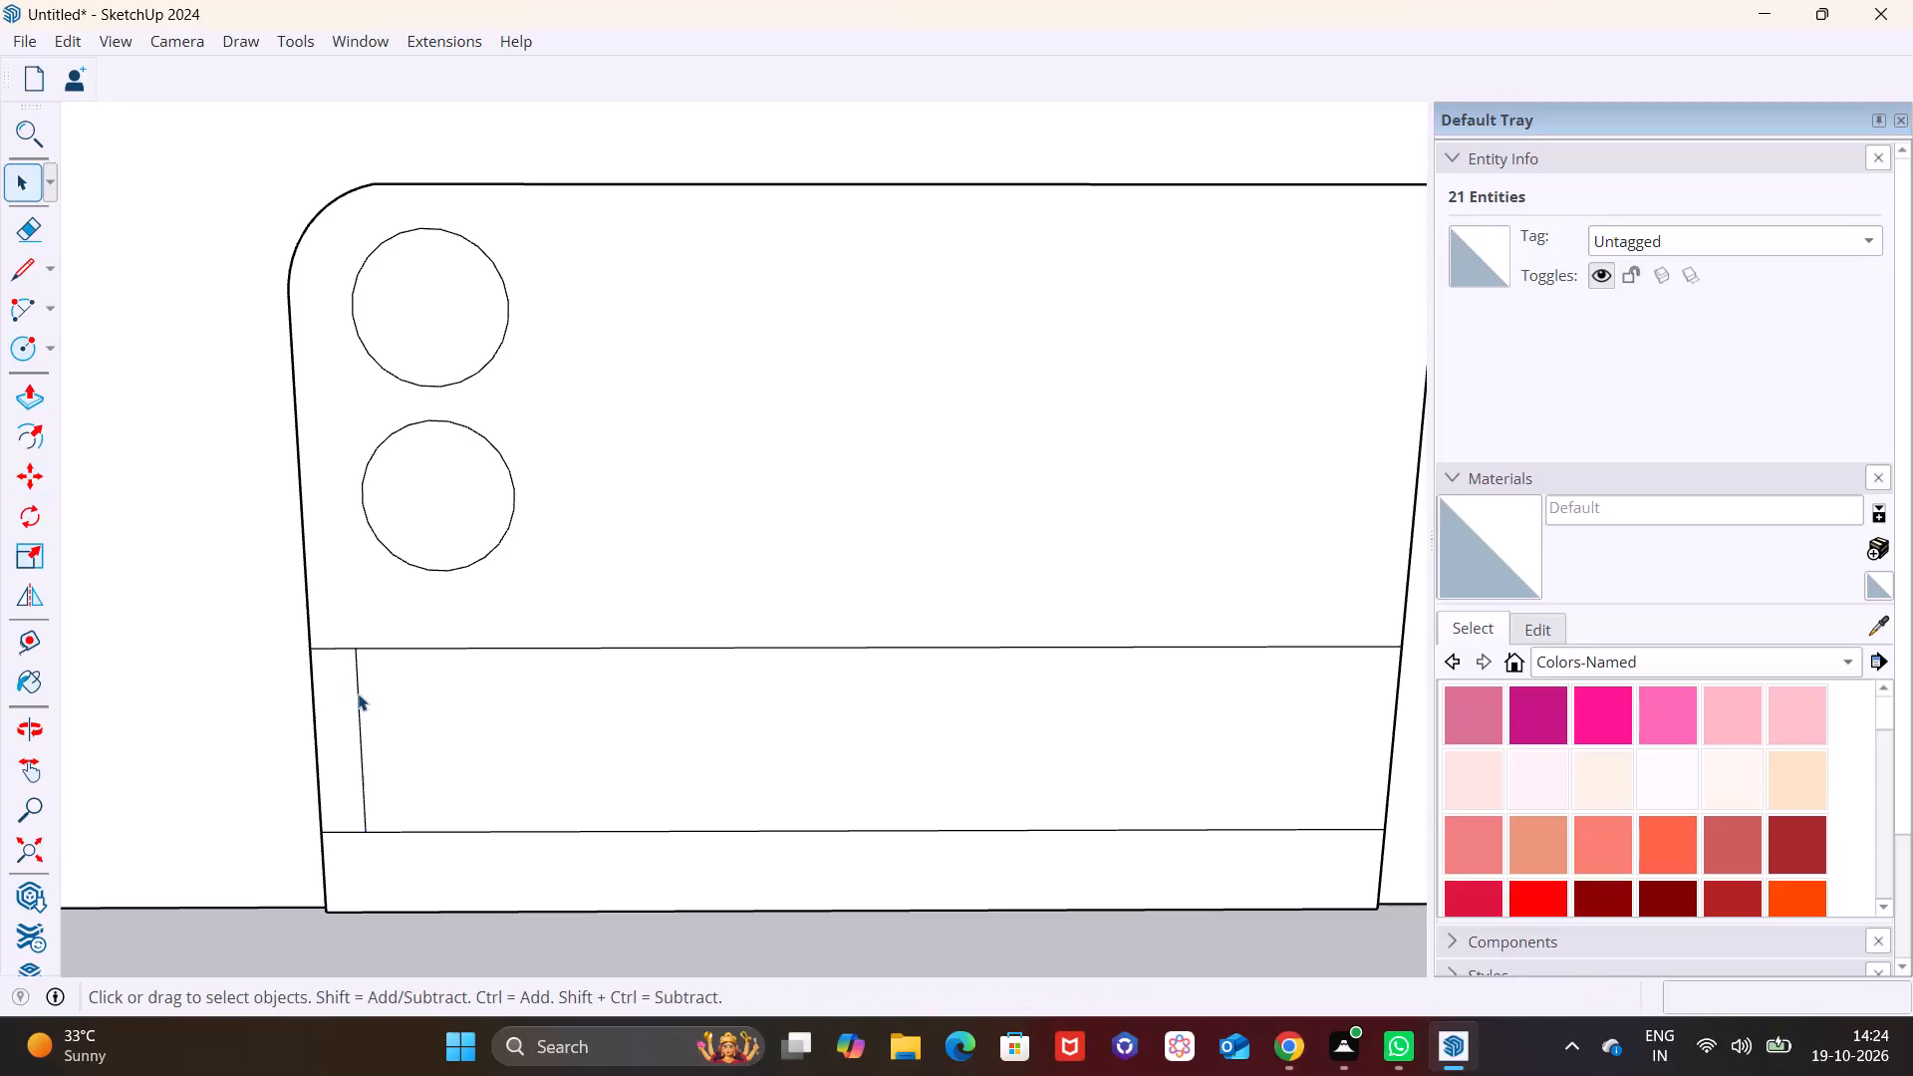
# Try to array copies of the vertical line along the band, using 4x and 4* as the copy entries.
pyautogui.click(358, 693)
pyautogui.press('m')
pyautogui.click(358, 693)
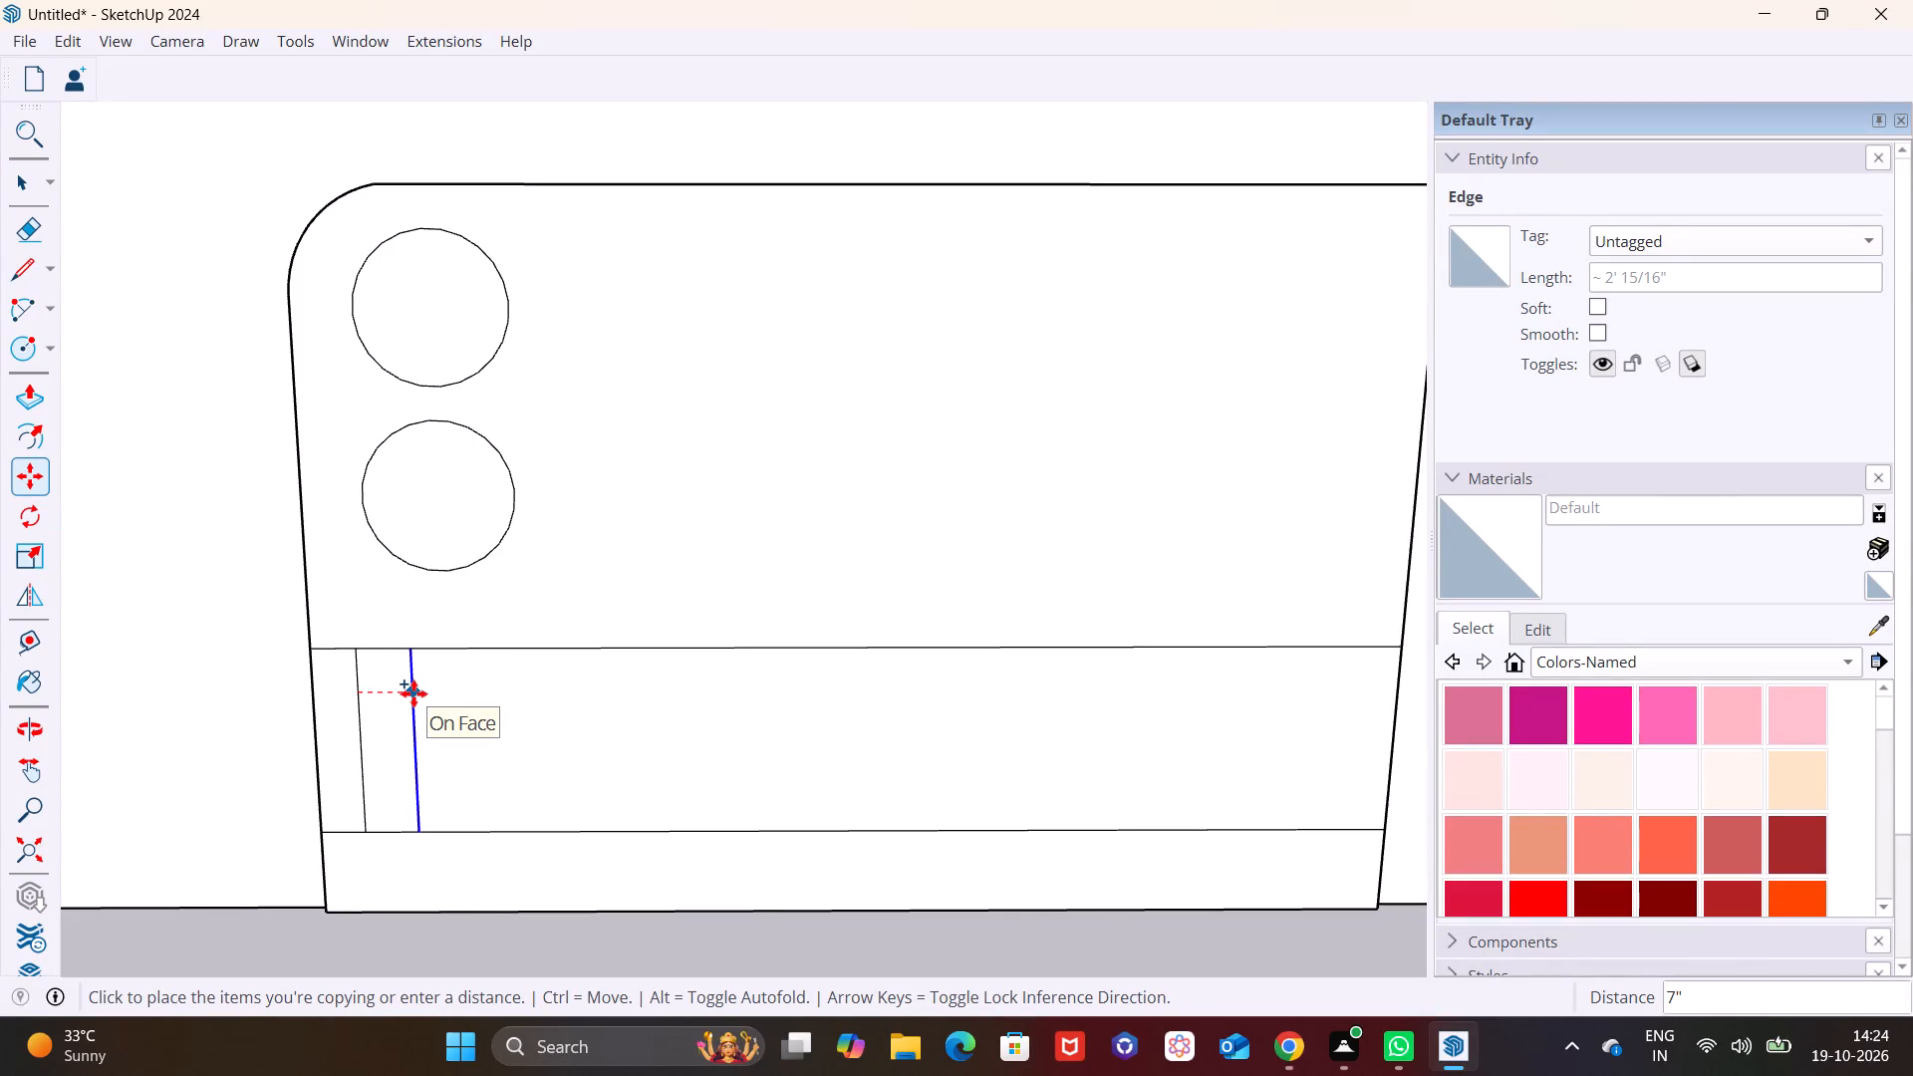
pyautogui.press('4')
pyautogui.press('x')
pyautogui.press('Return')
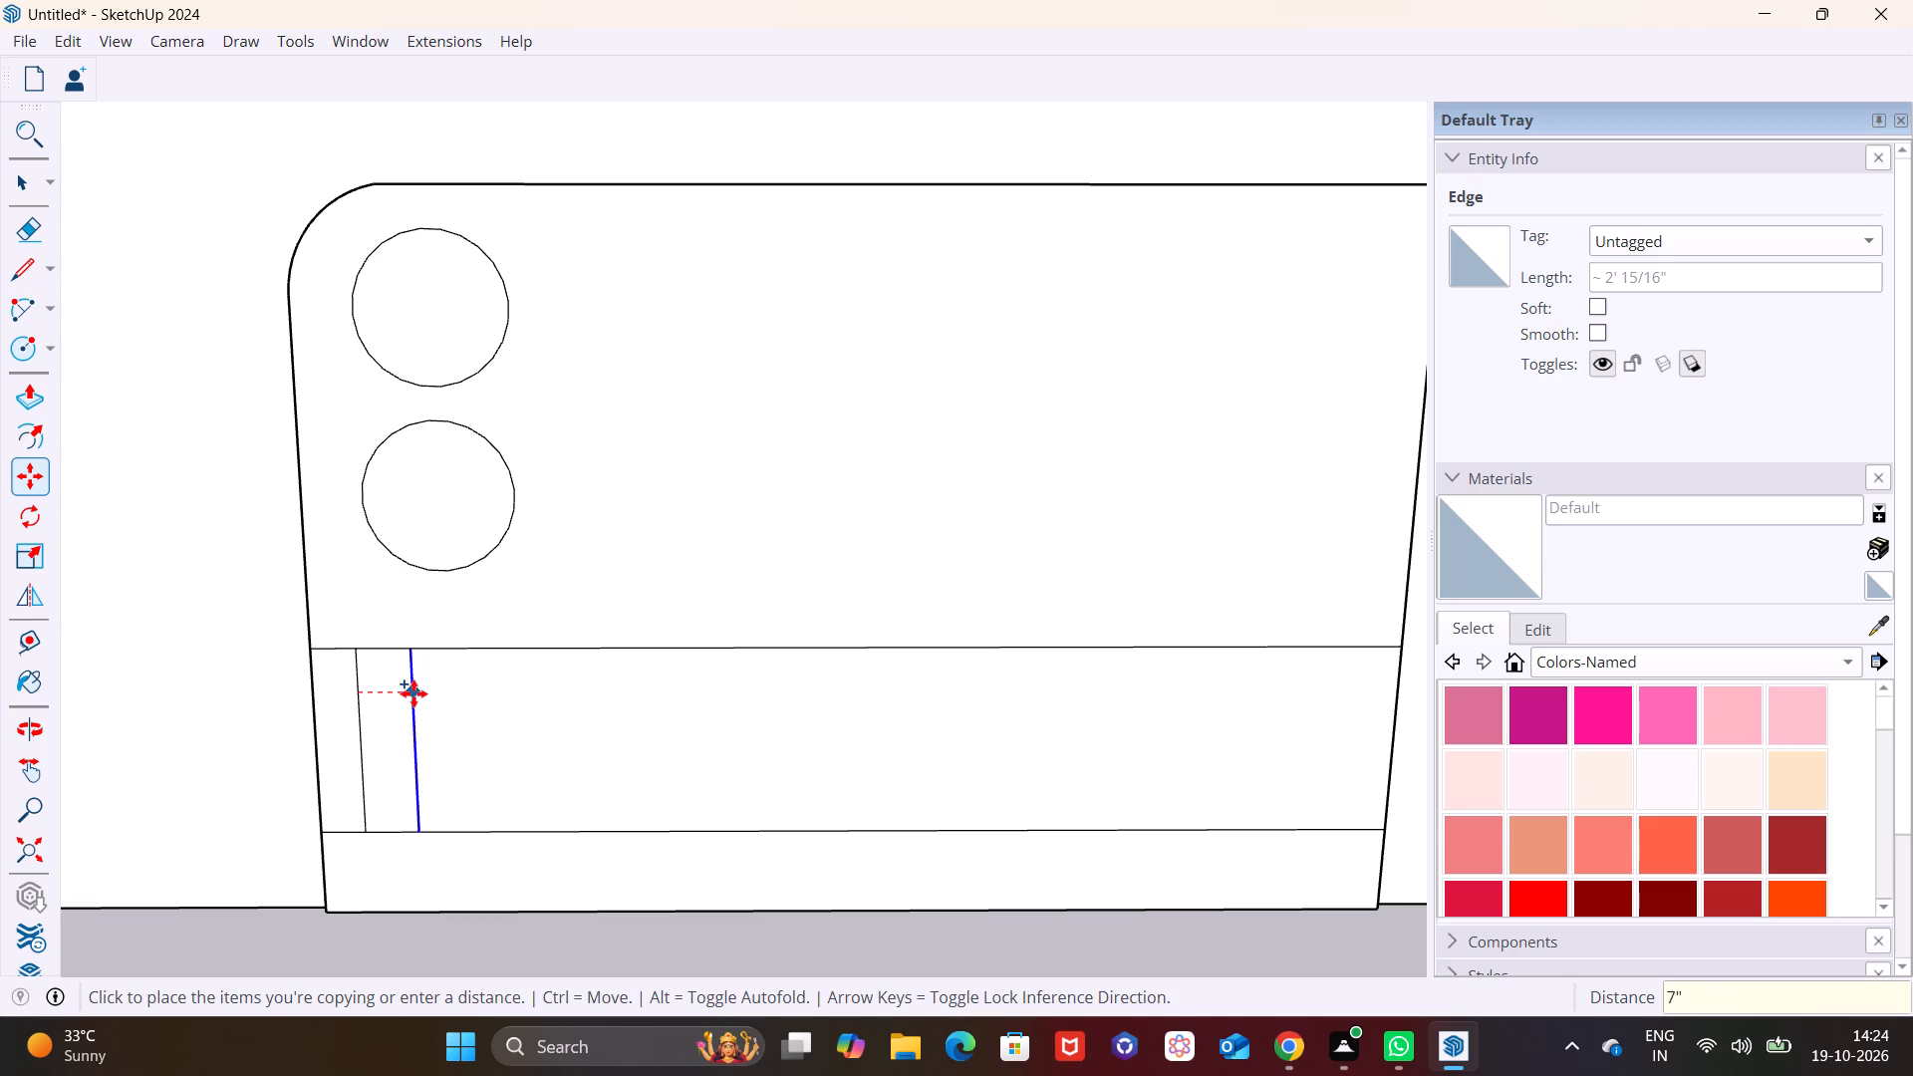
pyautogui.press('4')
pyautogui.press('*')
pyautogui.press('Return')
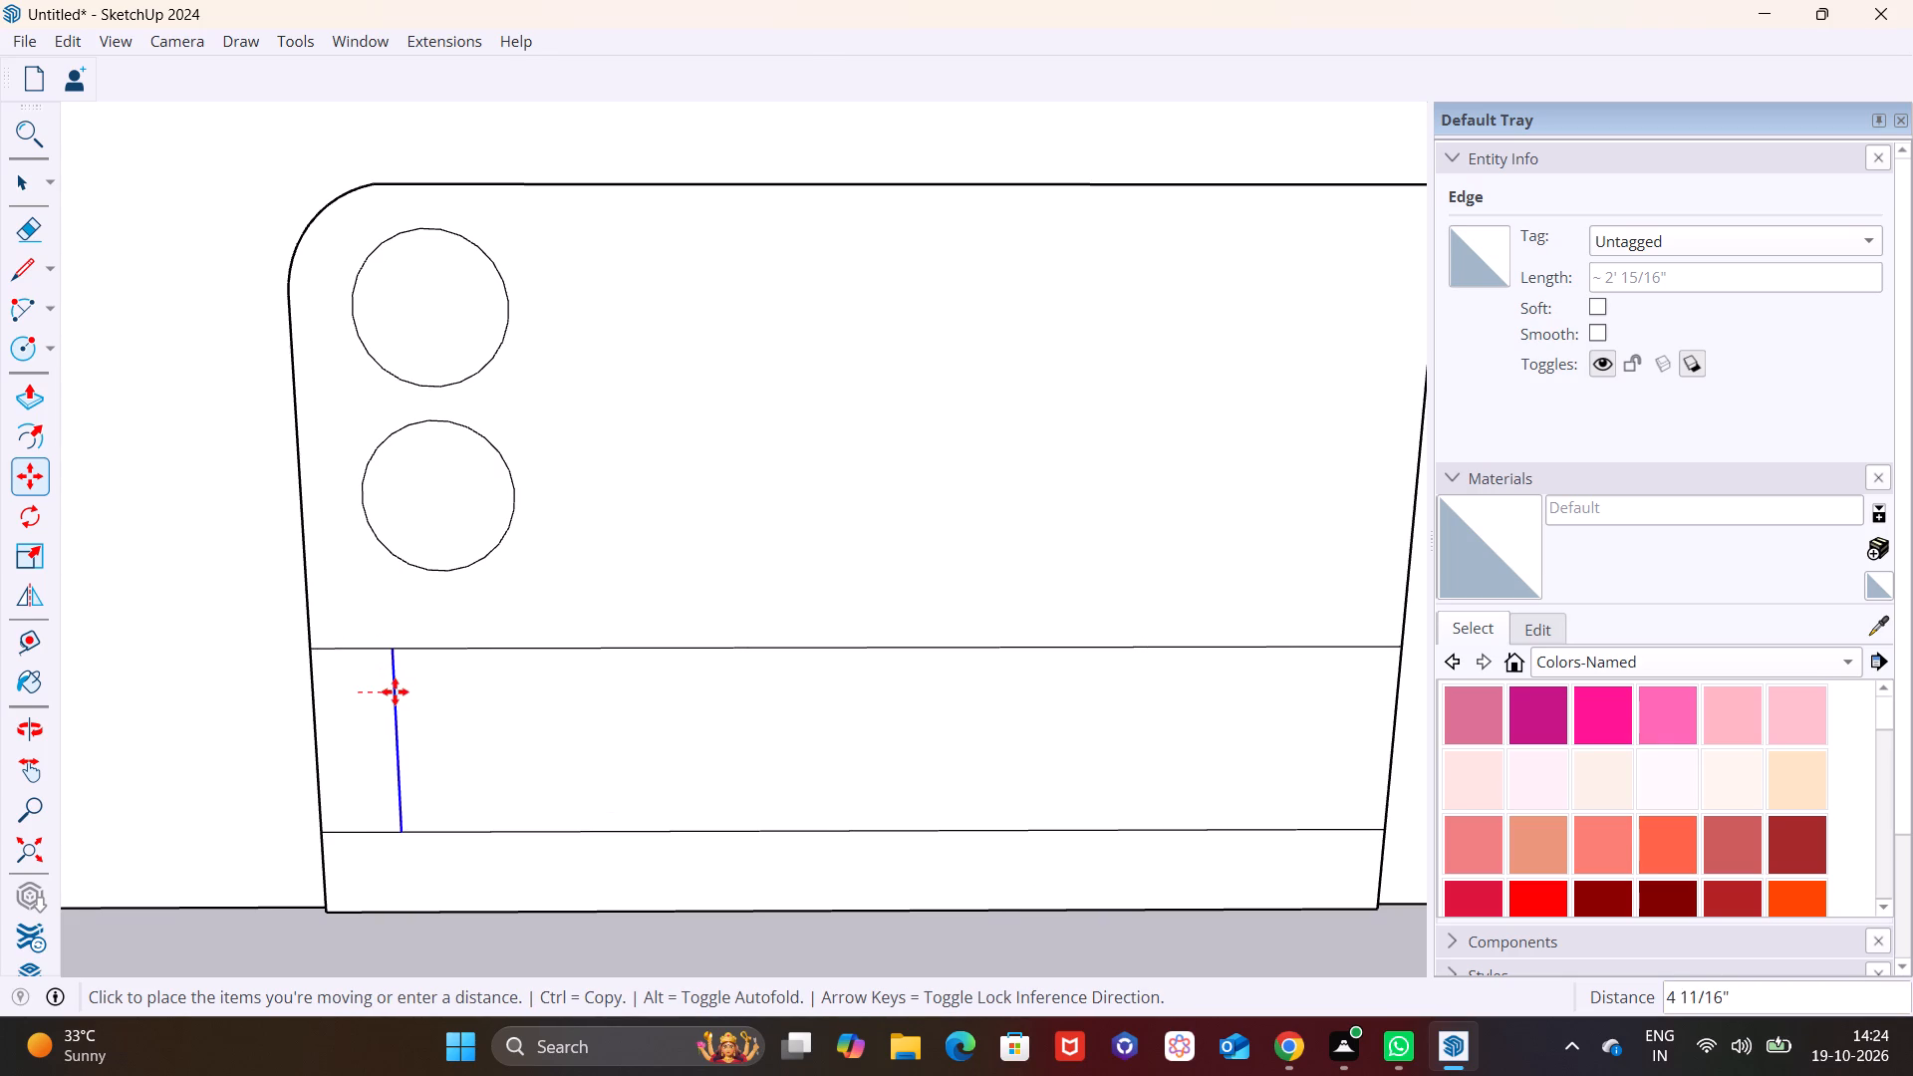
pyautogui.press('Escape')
# Move the vertical line about 2 7/8" along the band, away from the panel side with the rounded corner.
pyautogui.click(356, 713)
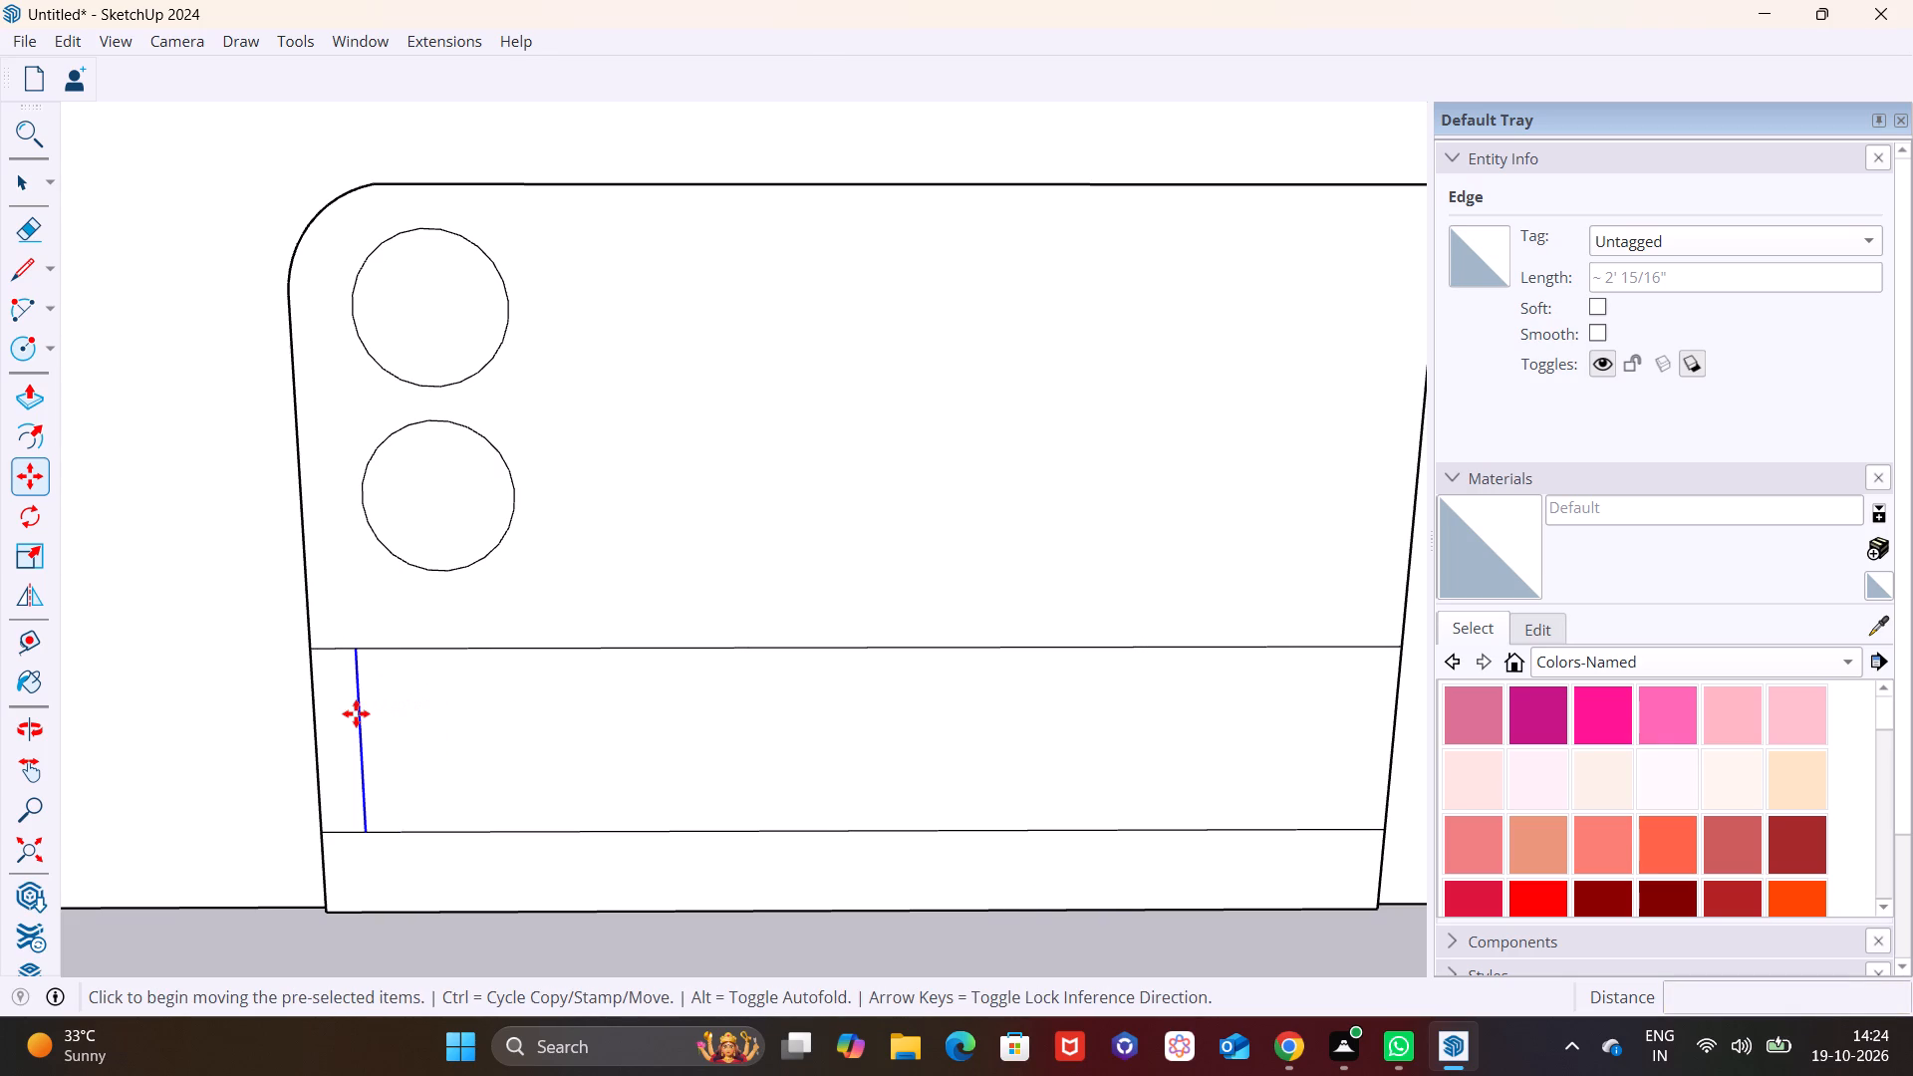
pyautogui.click(383, 712)
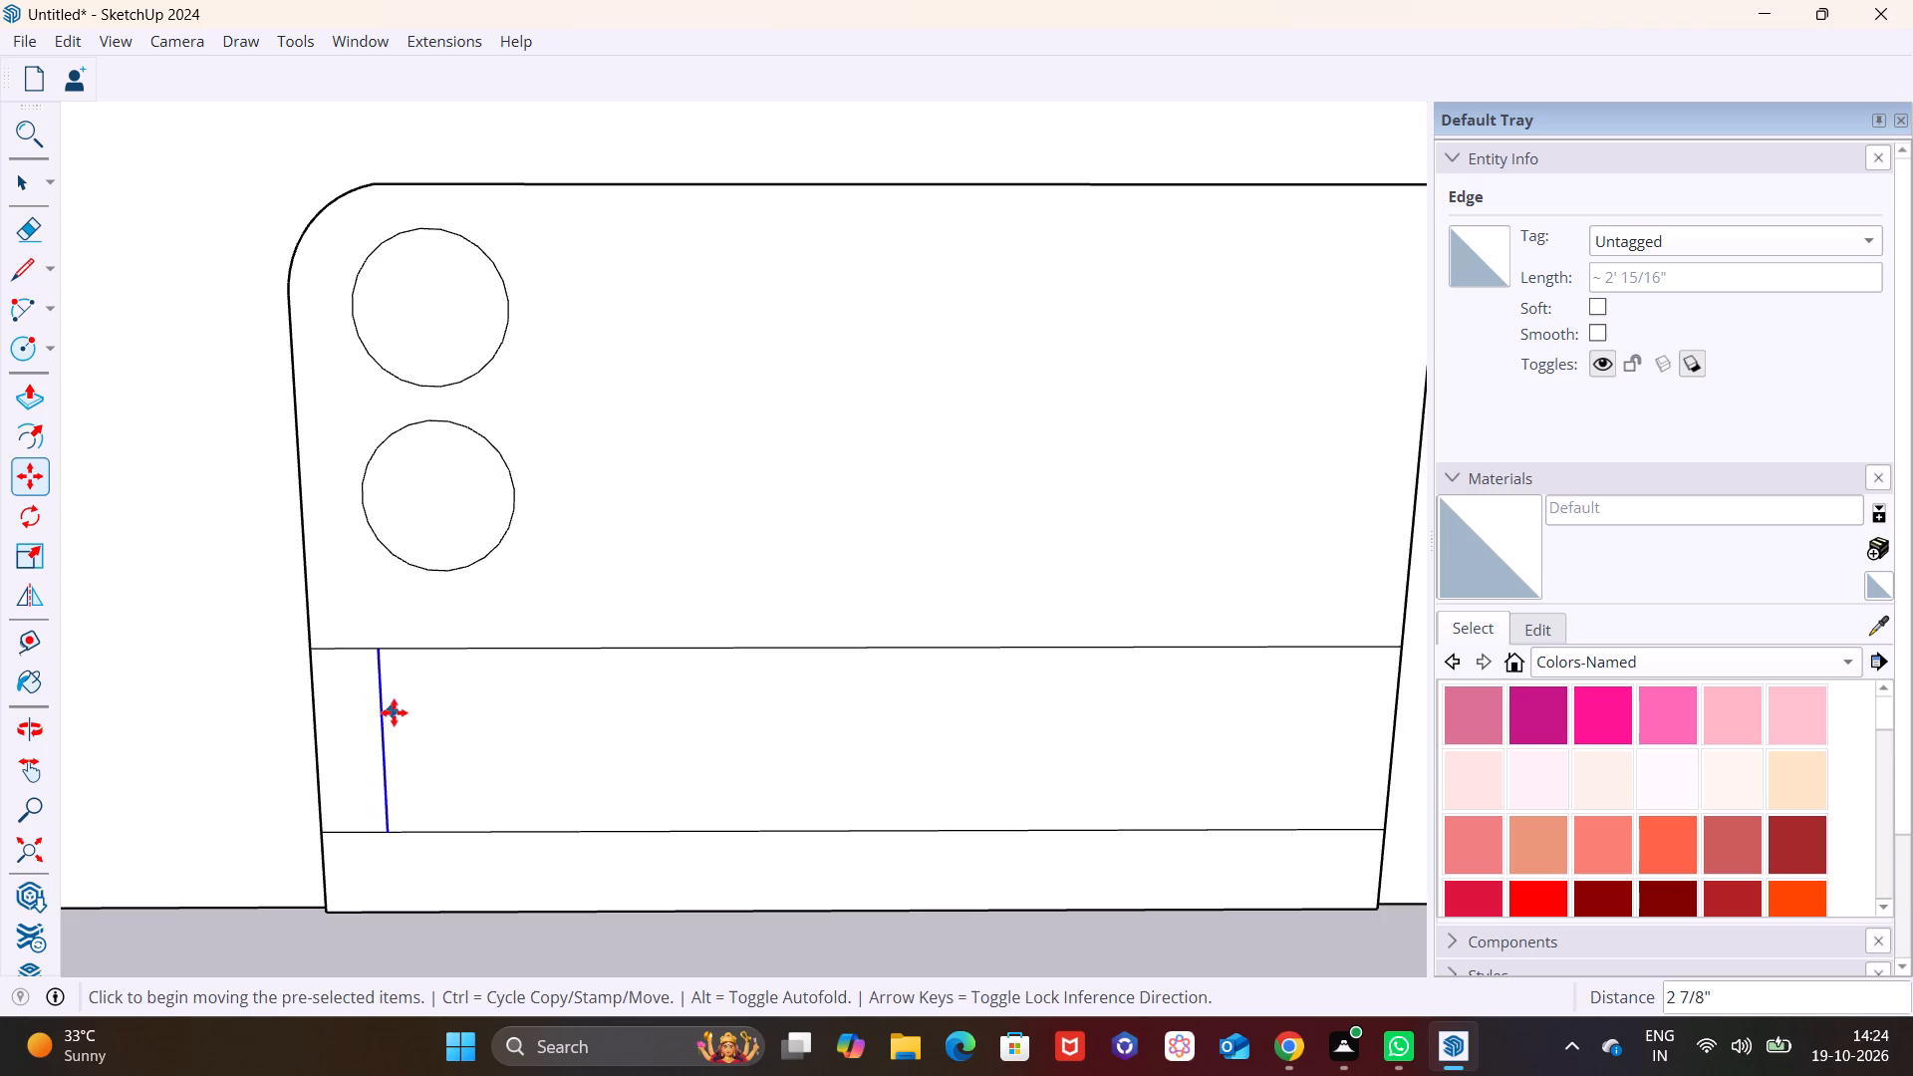
# Copy the vertical line successively along the band to make five more dividers, each about 9" from the previous one.
pyautogui.click(381, 712)
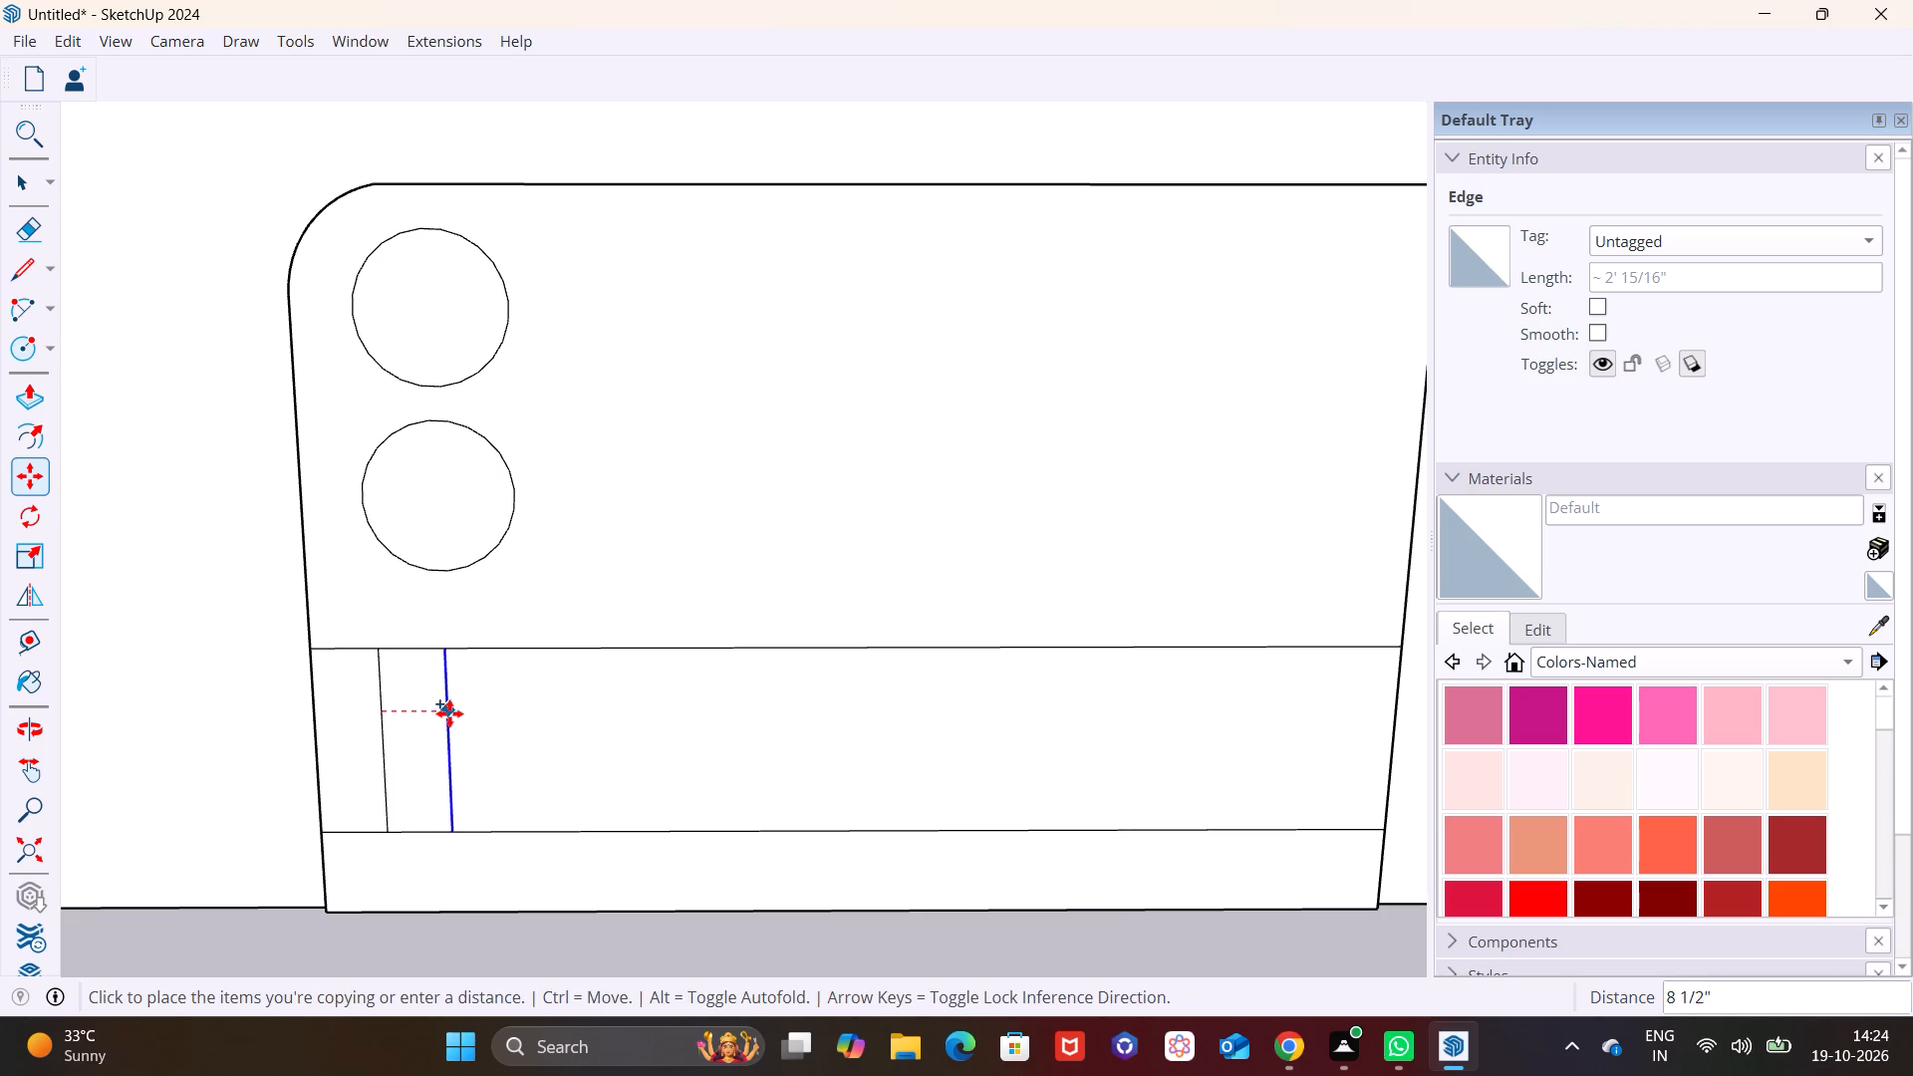
pyautogui.doubleClick(449, 713)
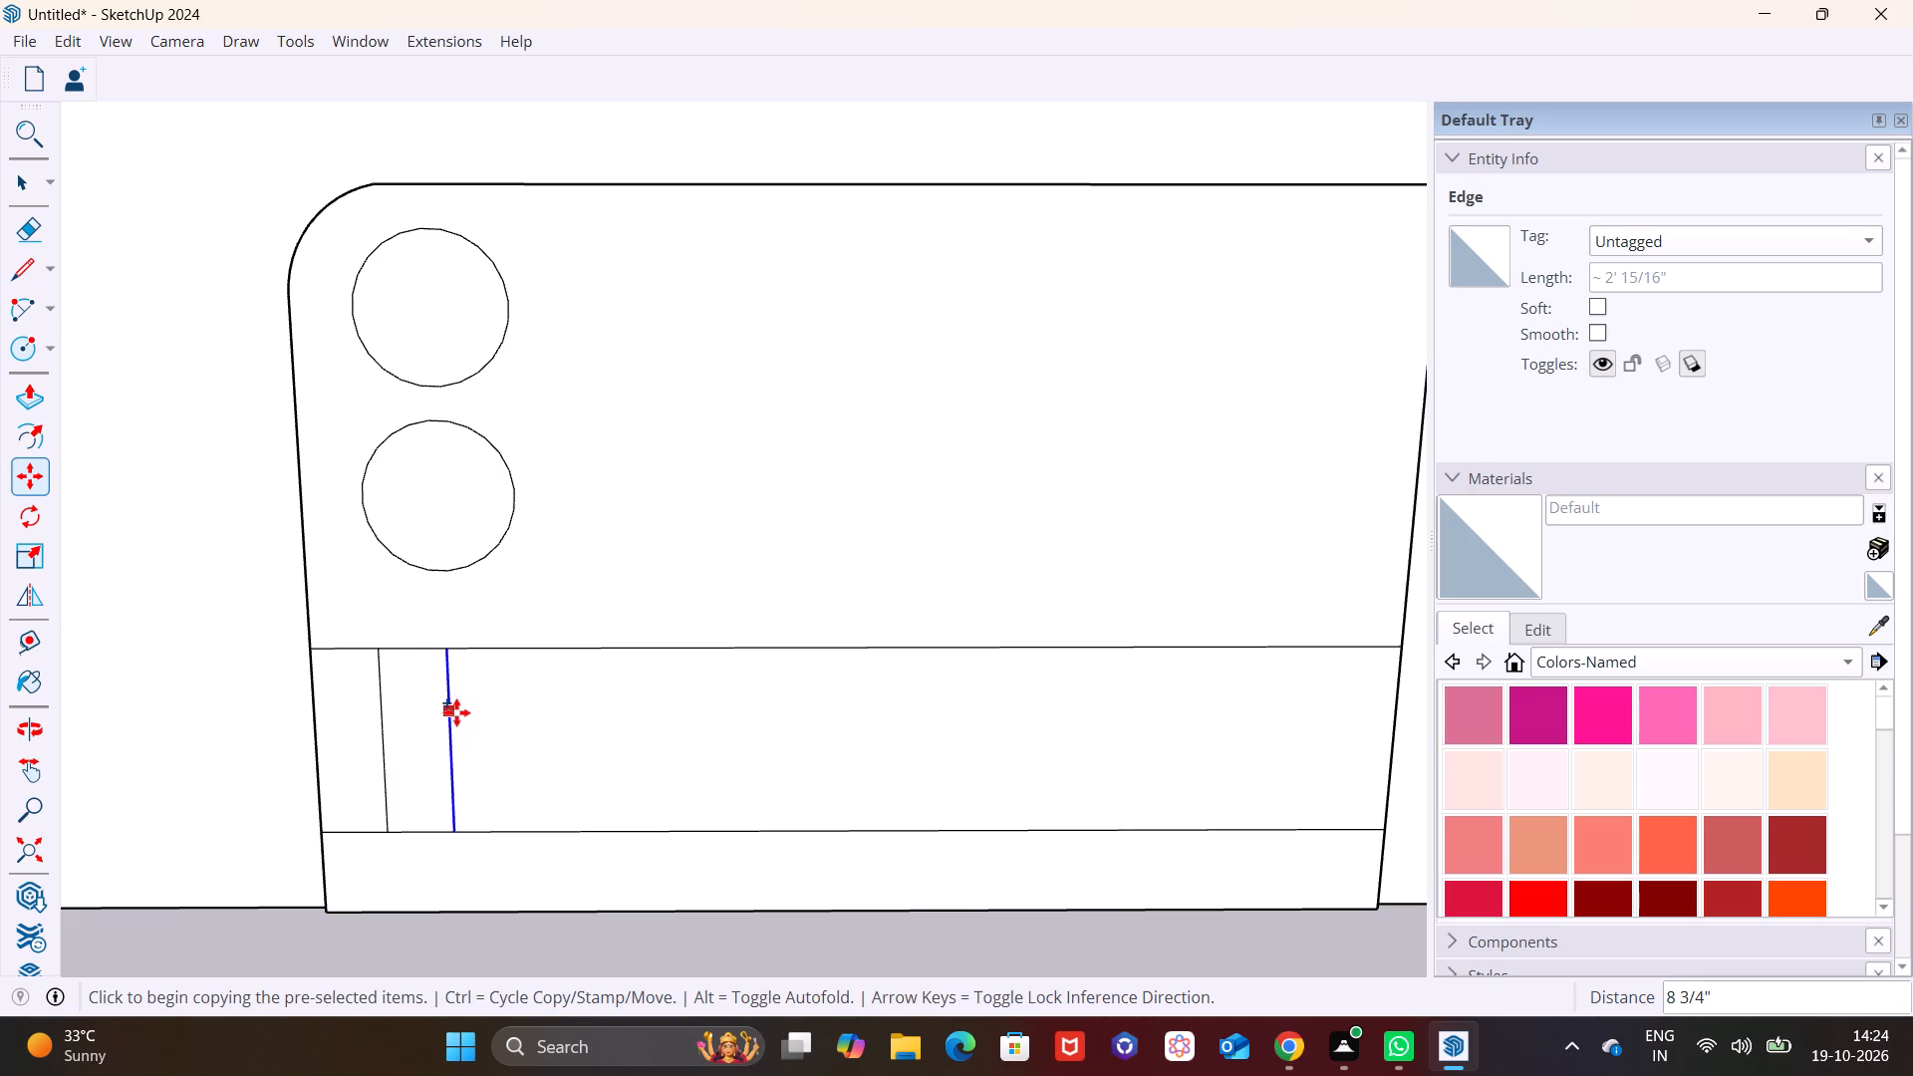
pyautogui.click(449, 712)
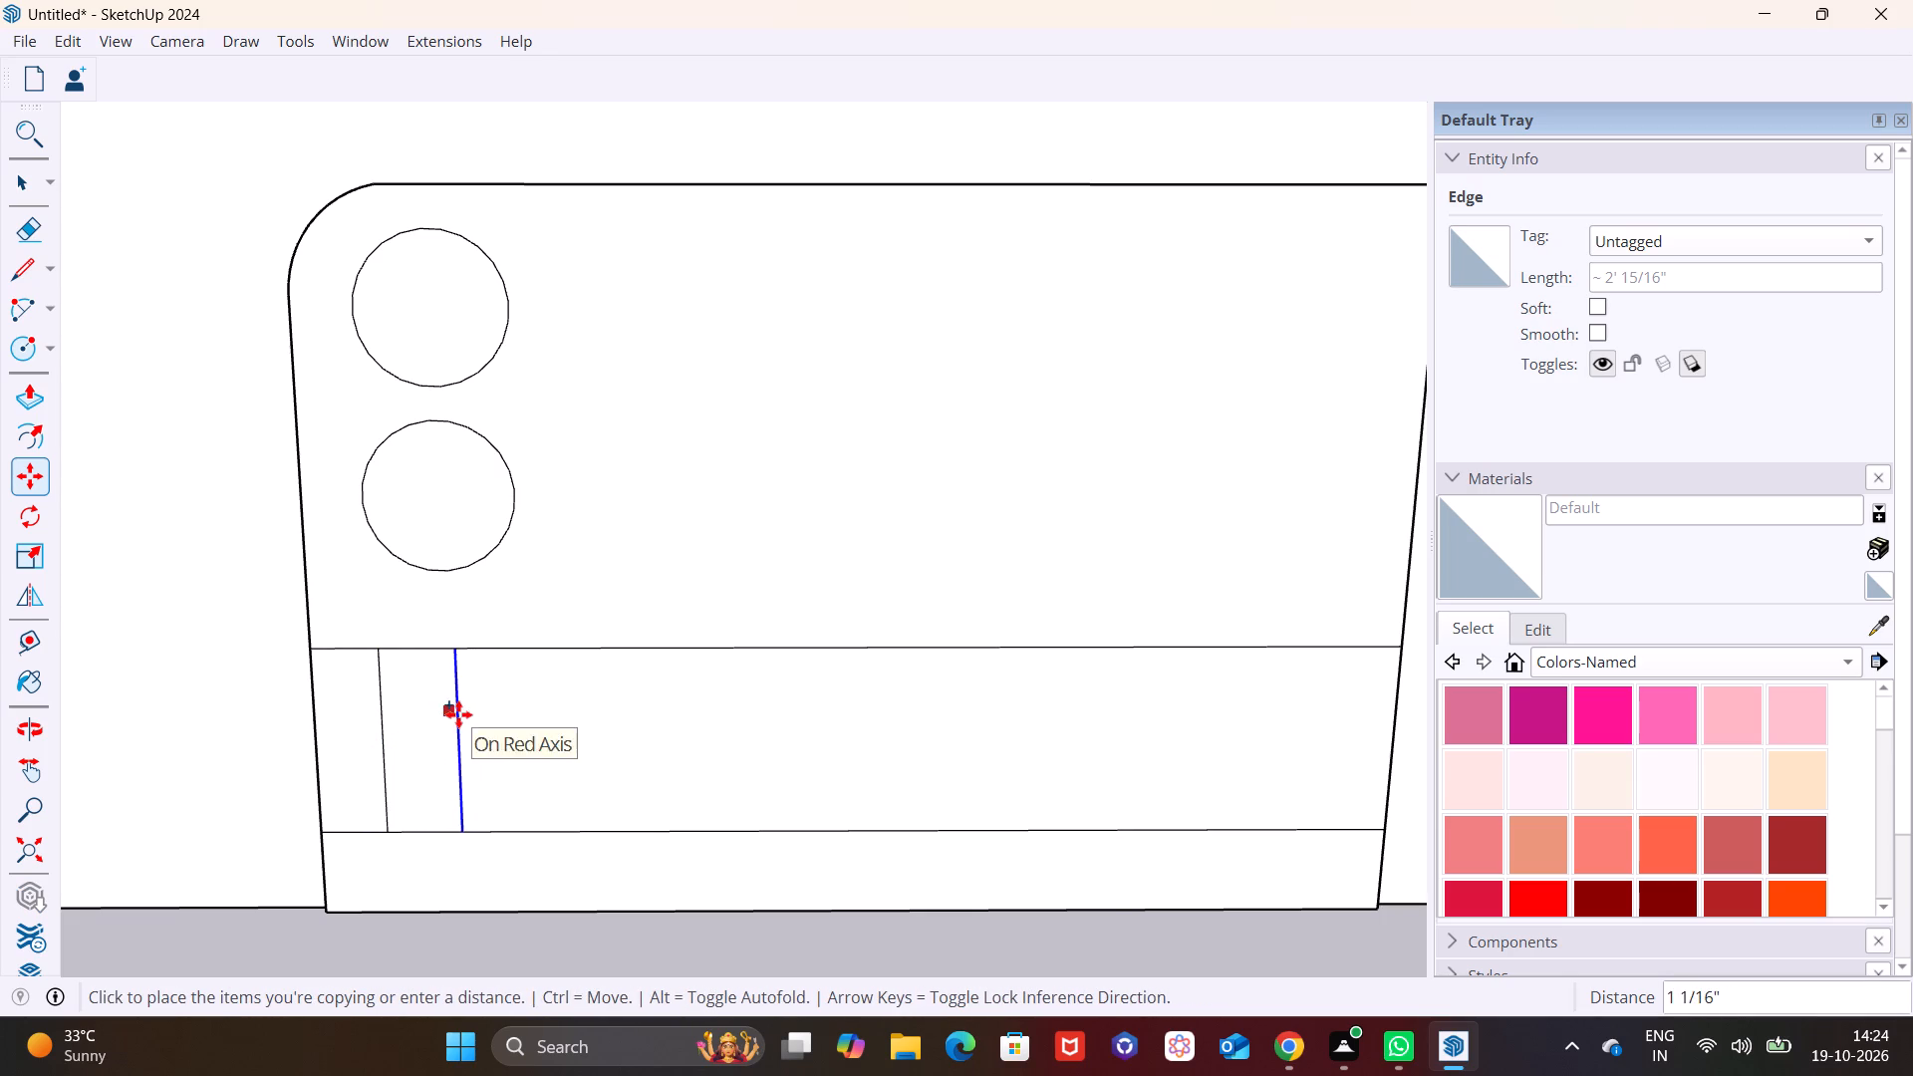
pyautogui.click(519, 716)
pyautogui.click(521, 719)
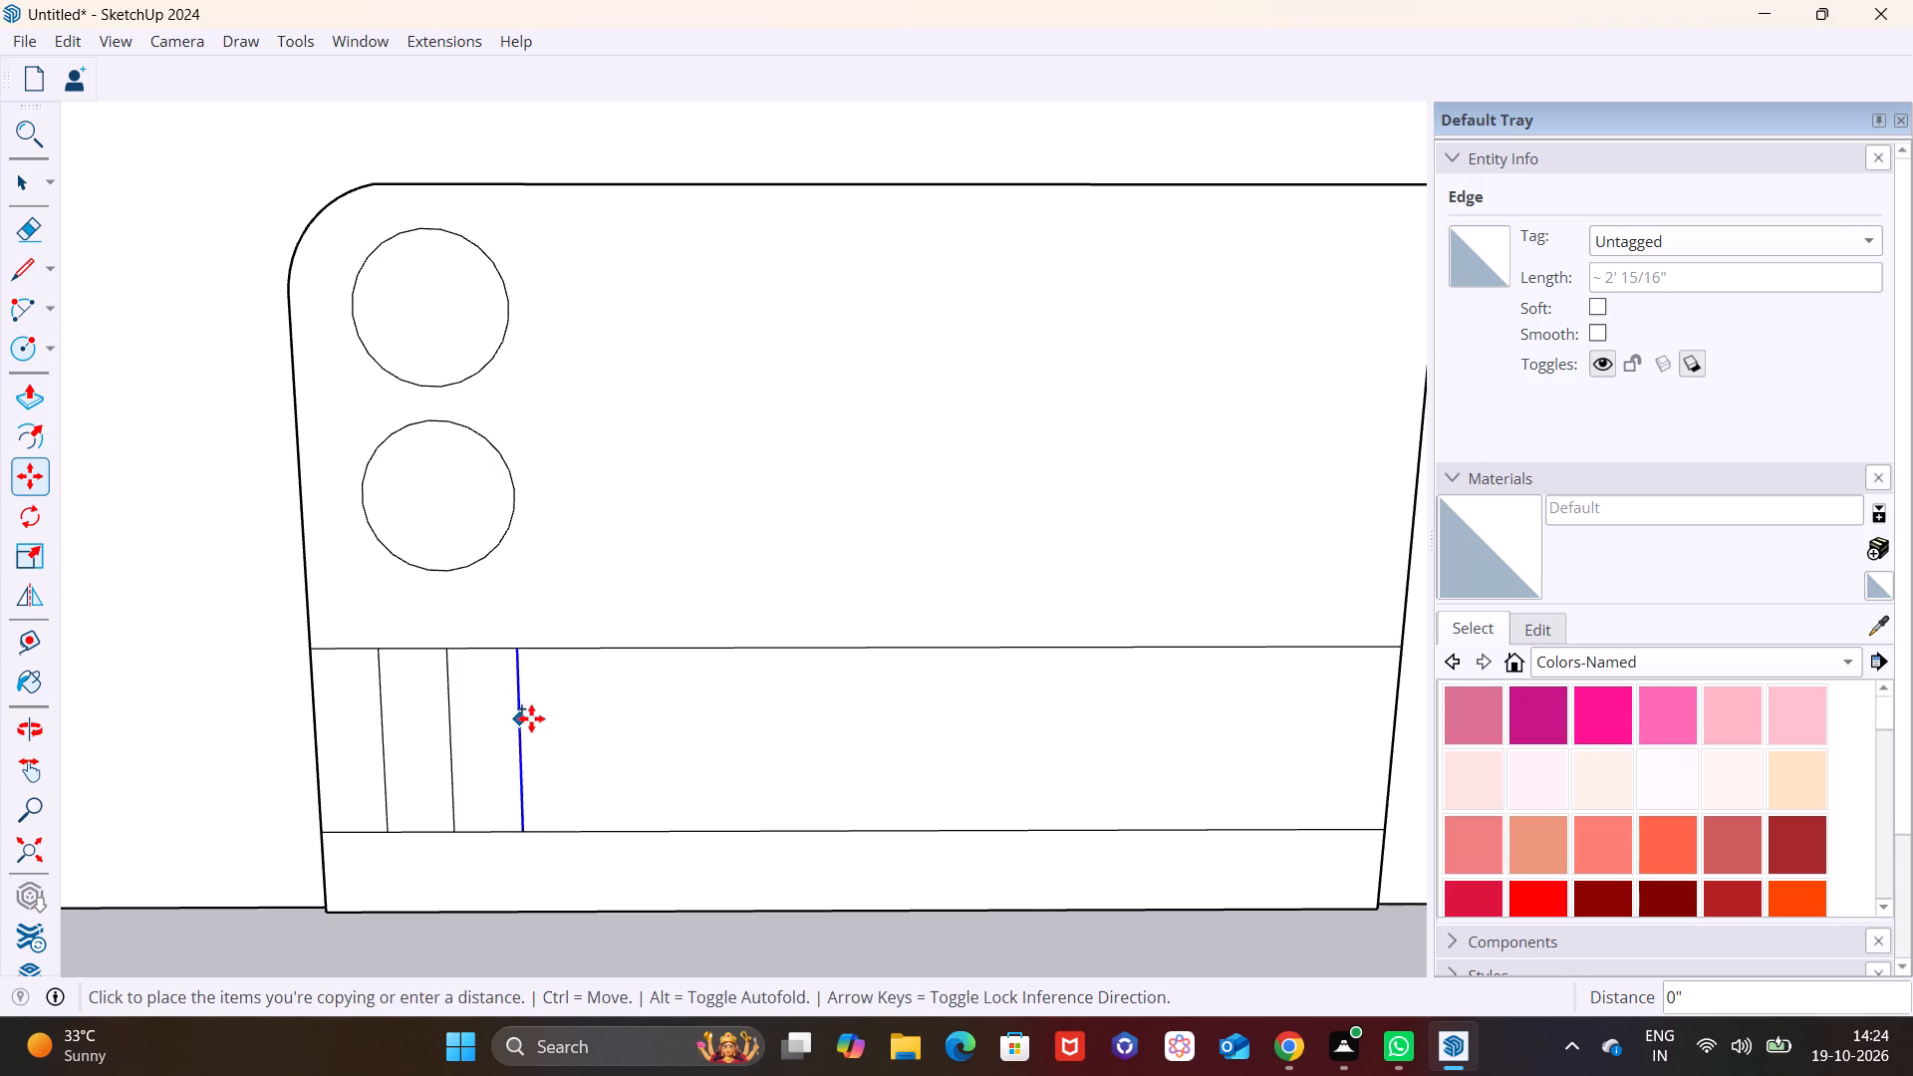
pyautogui.click(593, 724)
pyautogui.click(589, 730)
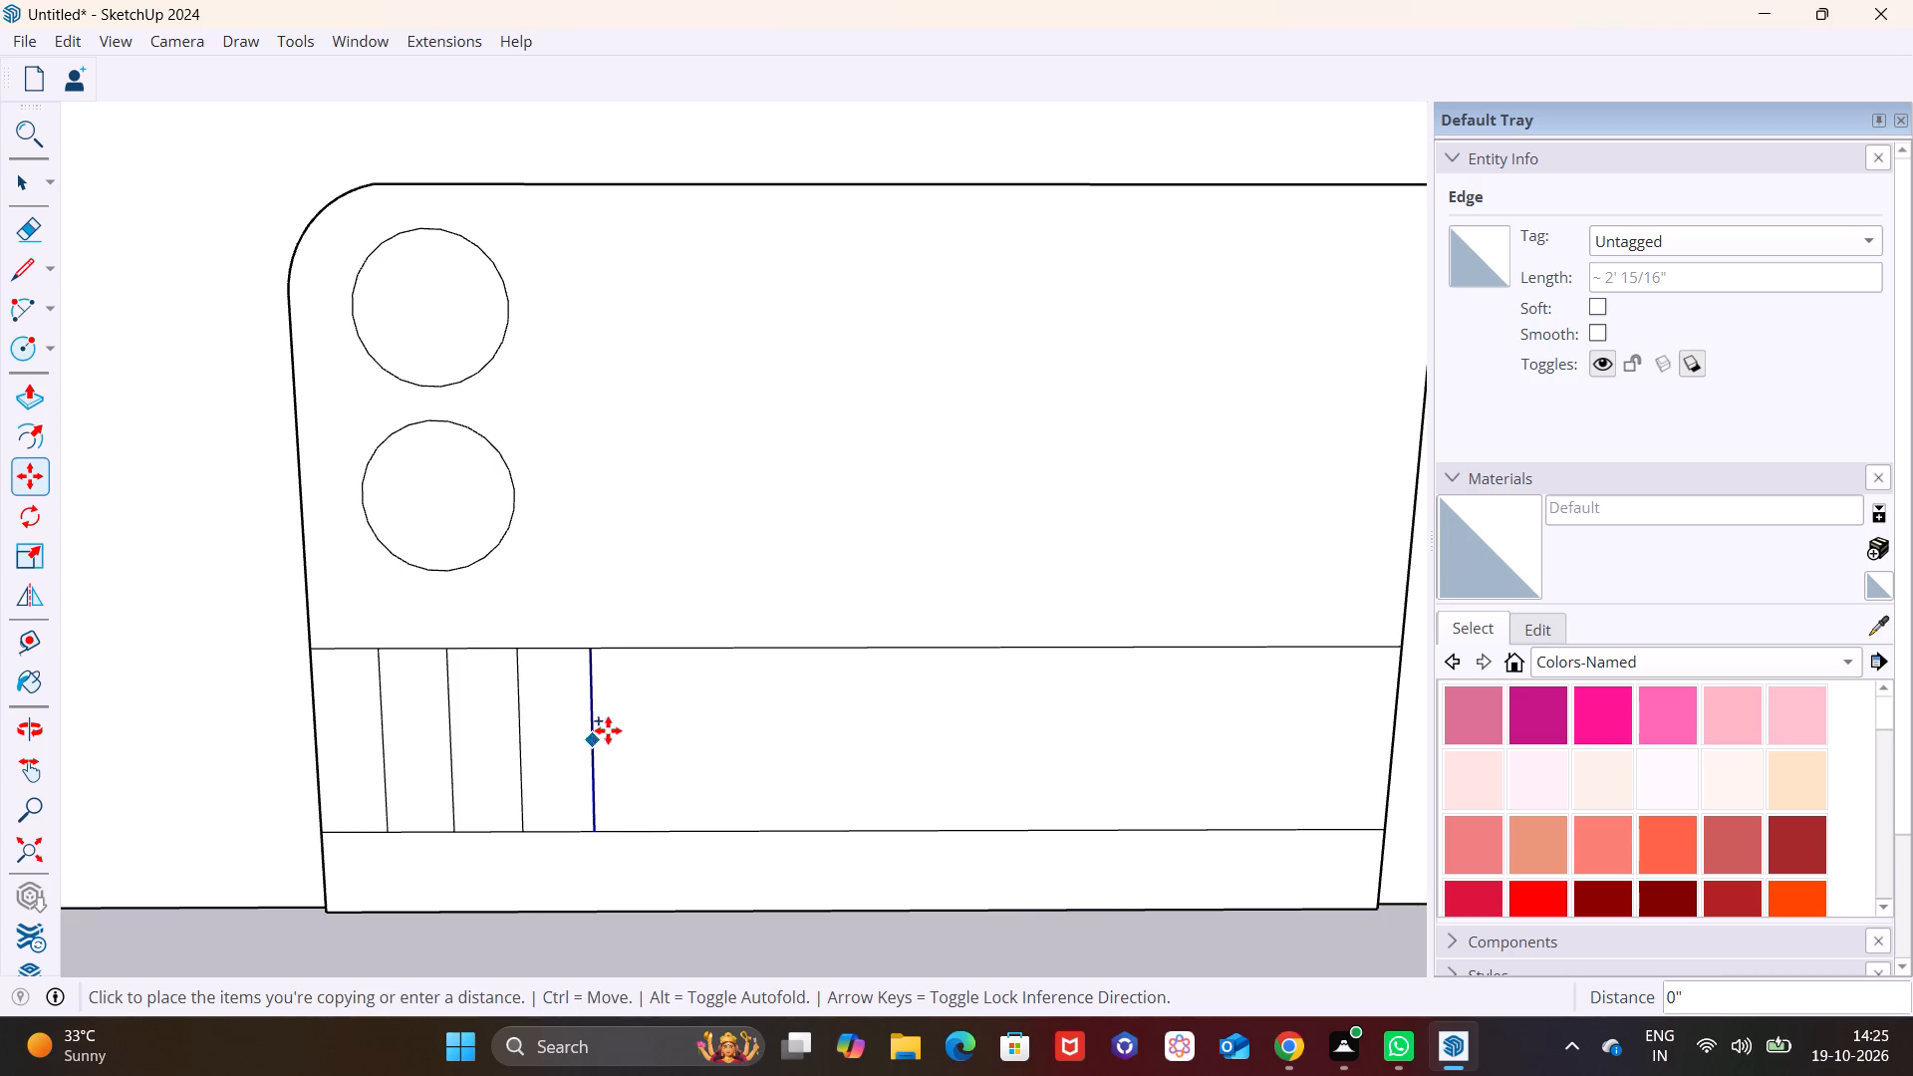
pyautogui.click(664, 732)
pyautogui.click(660, 735)
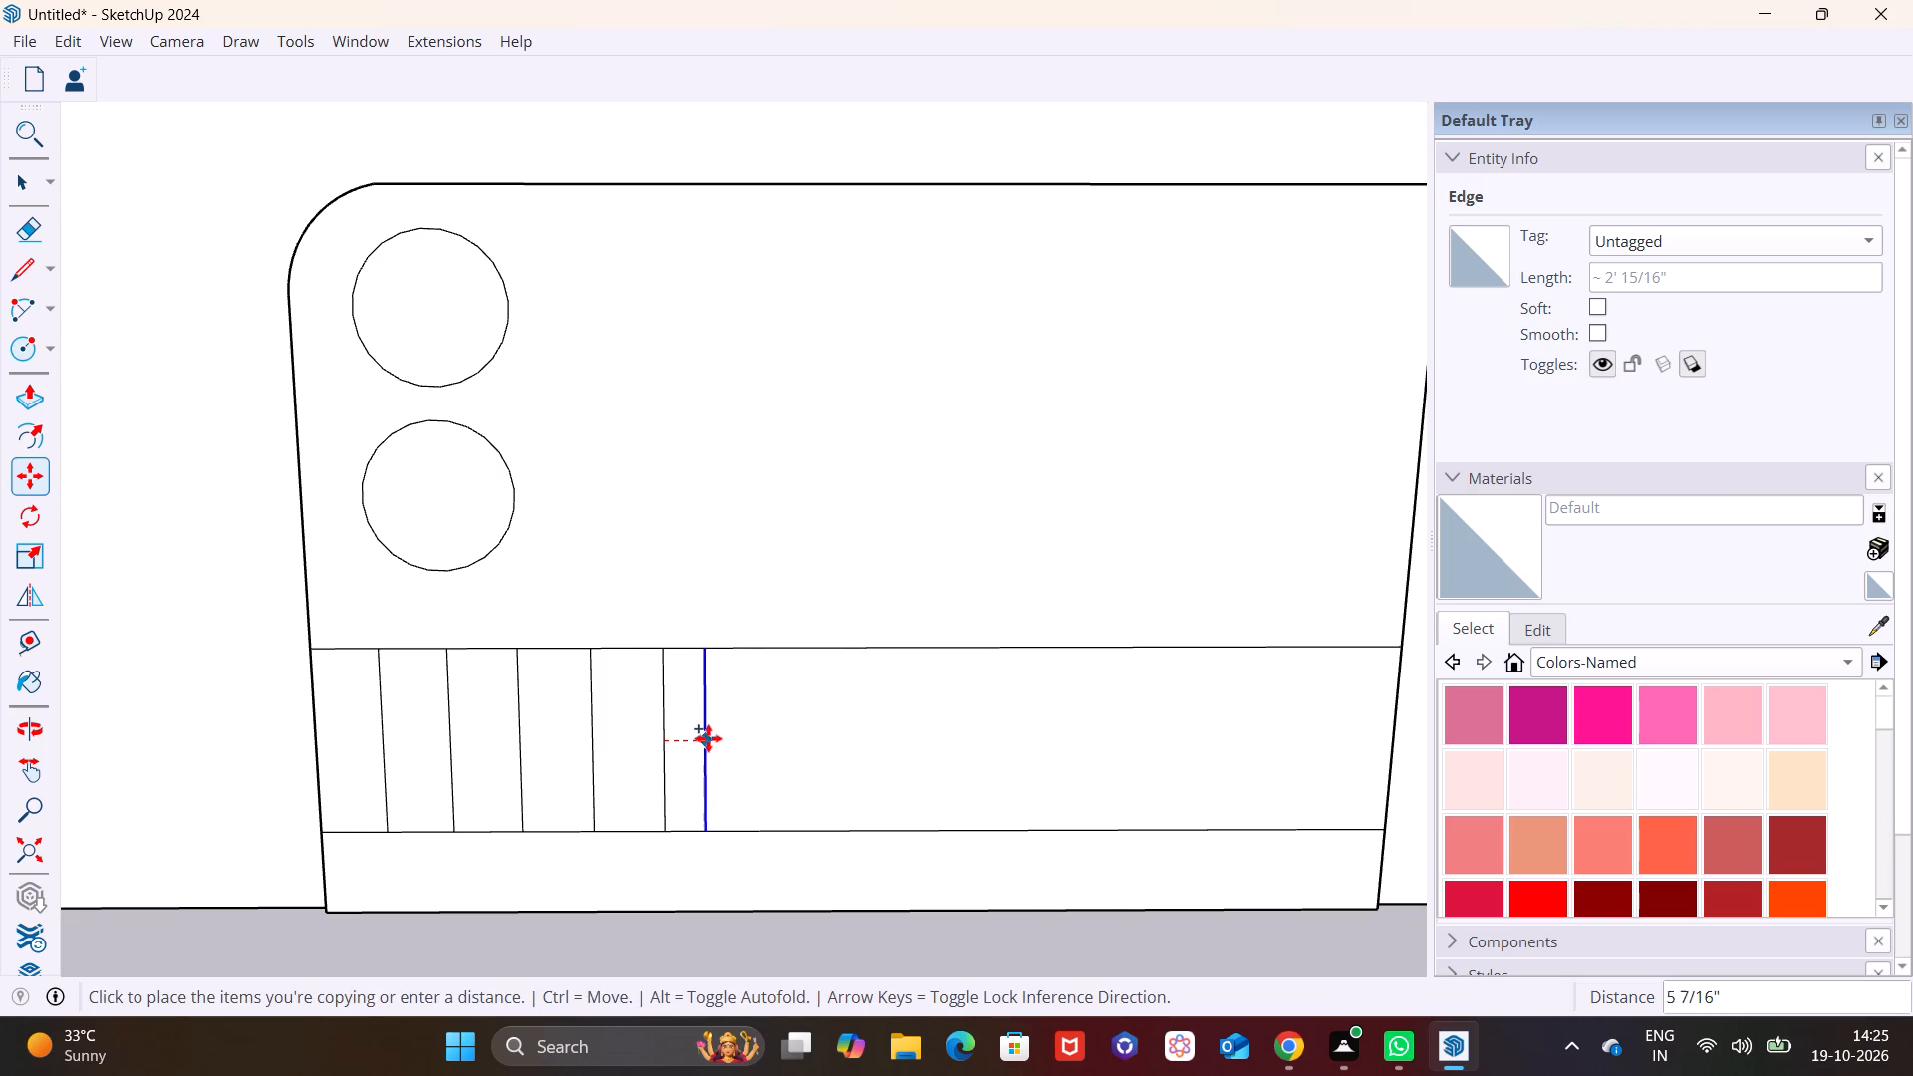
pyautogui.click(734, 740)
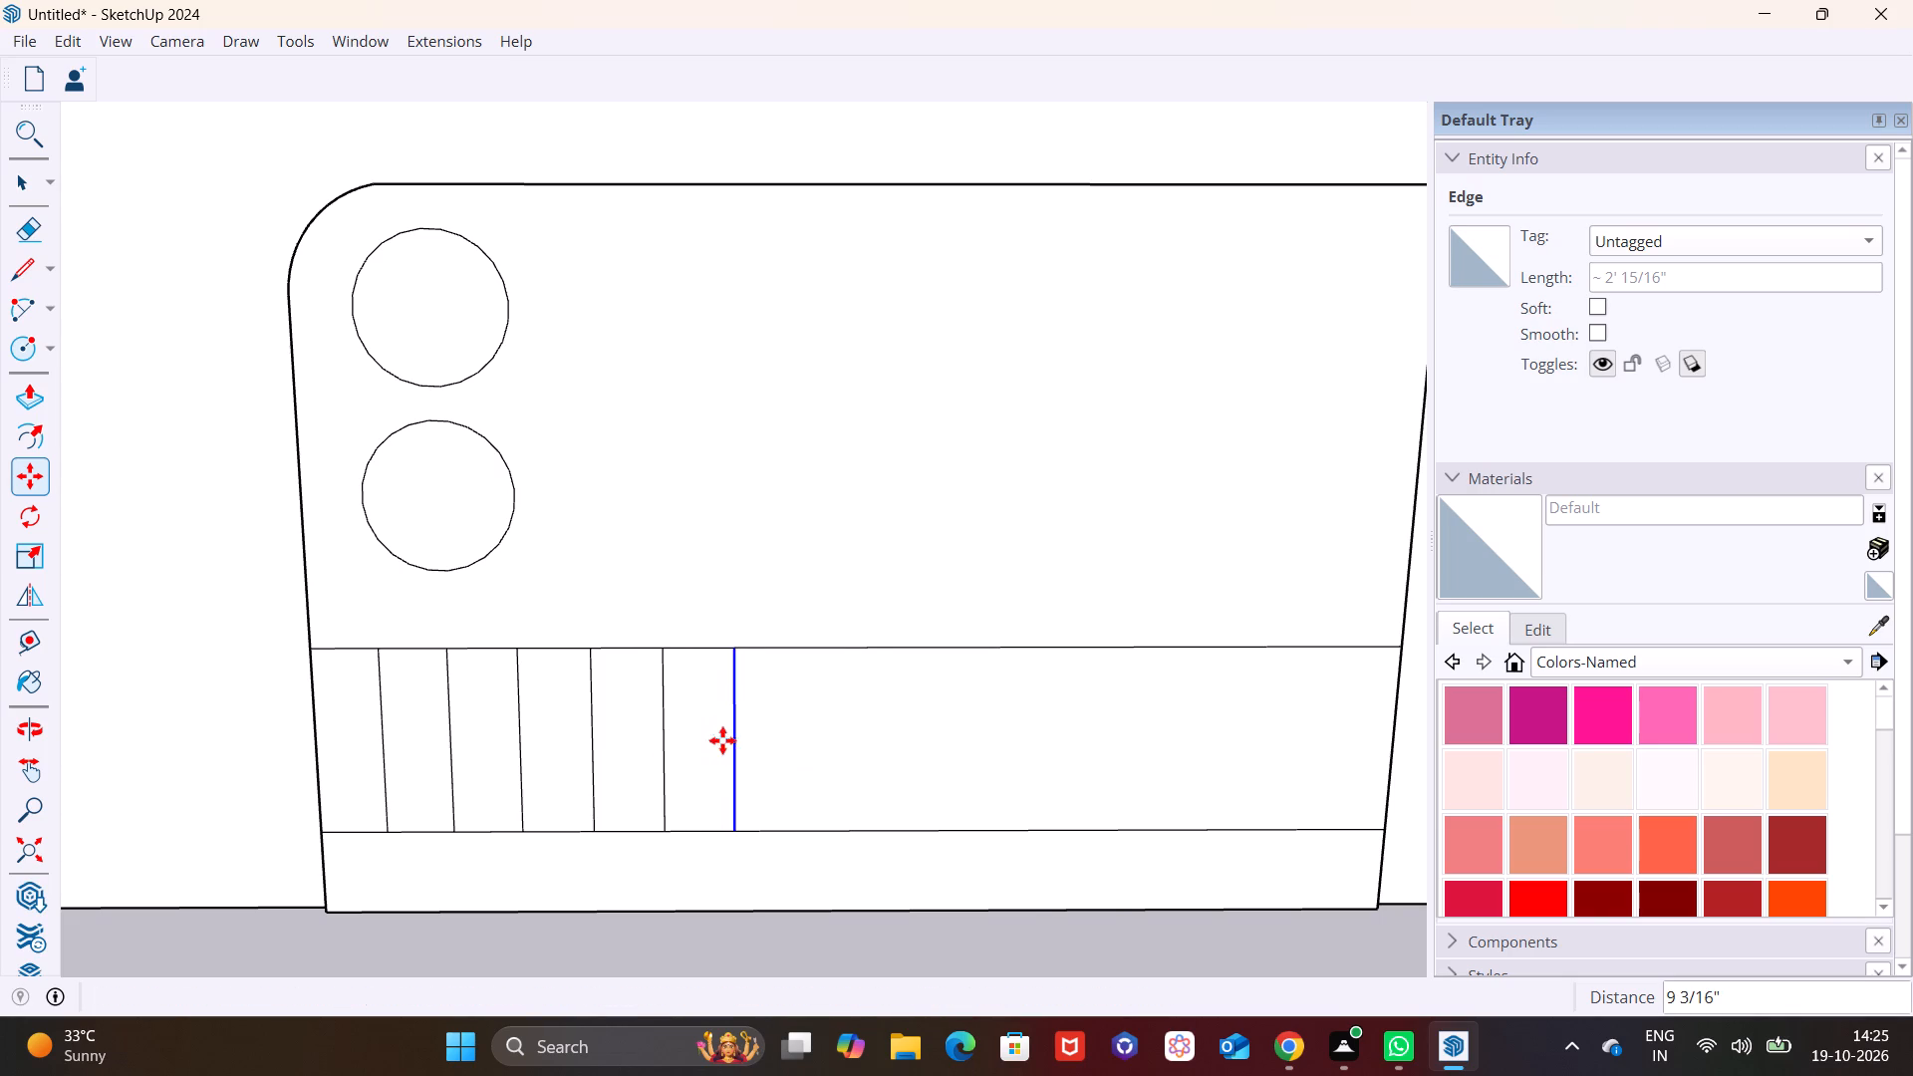
# Continue the row with three more copies of the last divider line, spaced about 9 1/2" apart.
pyautogui.click(729, 740)
pyautogui.click(732, 738)
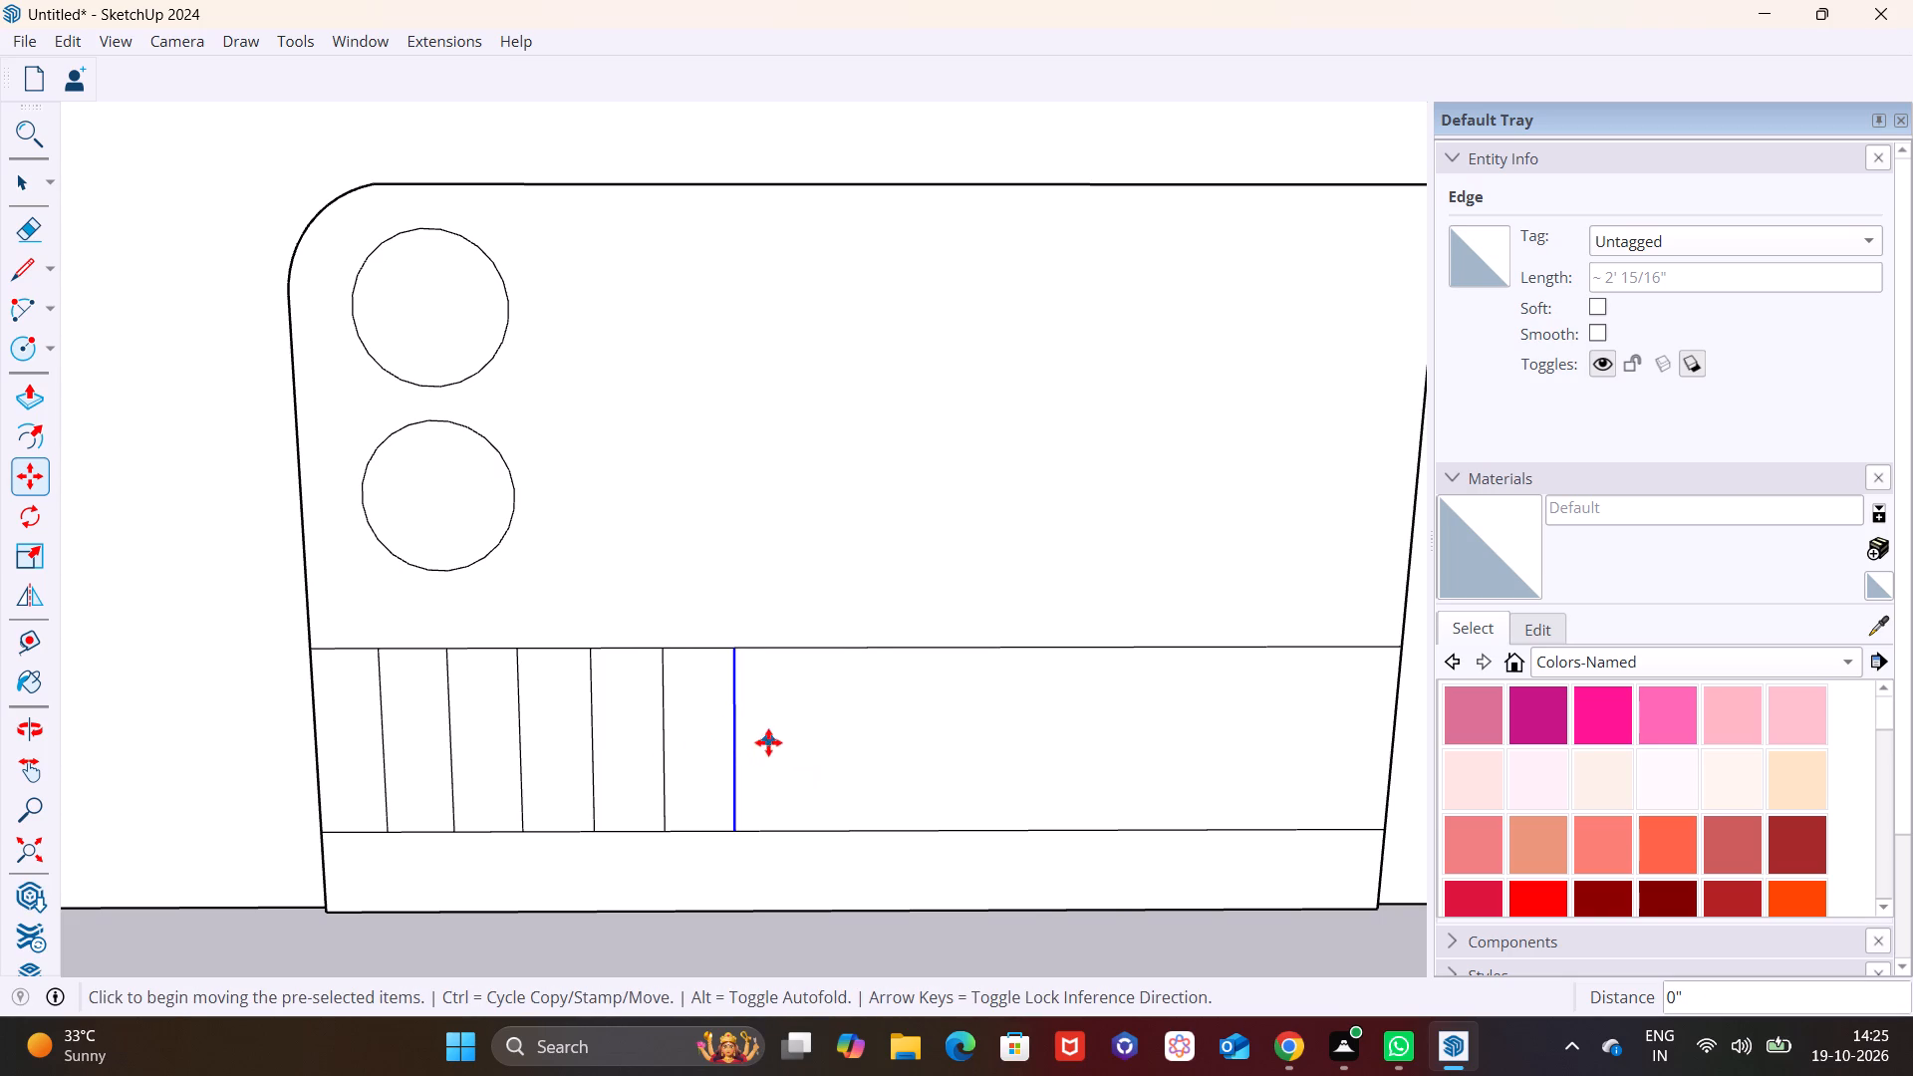
pyautogui.click(738, 743)
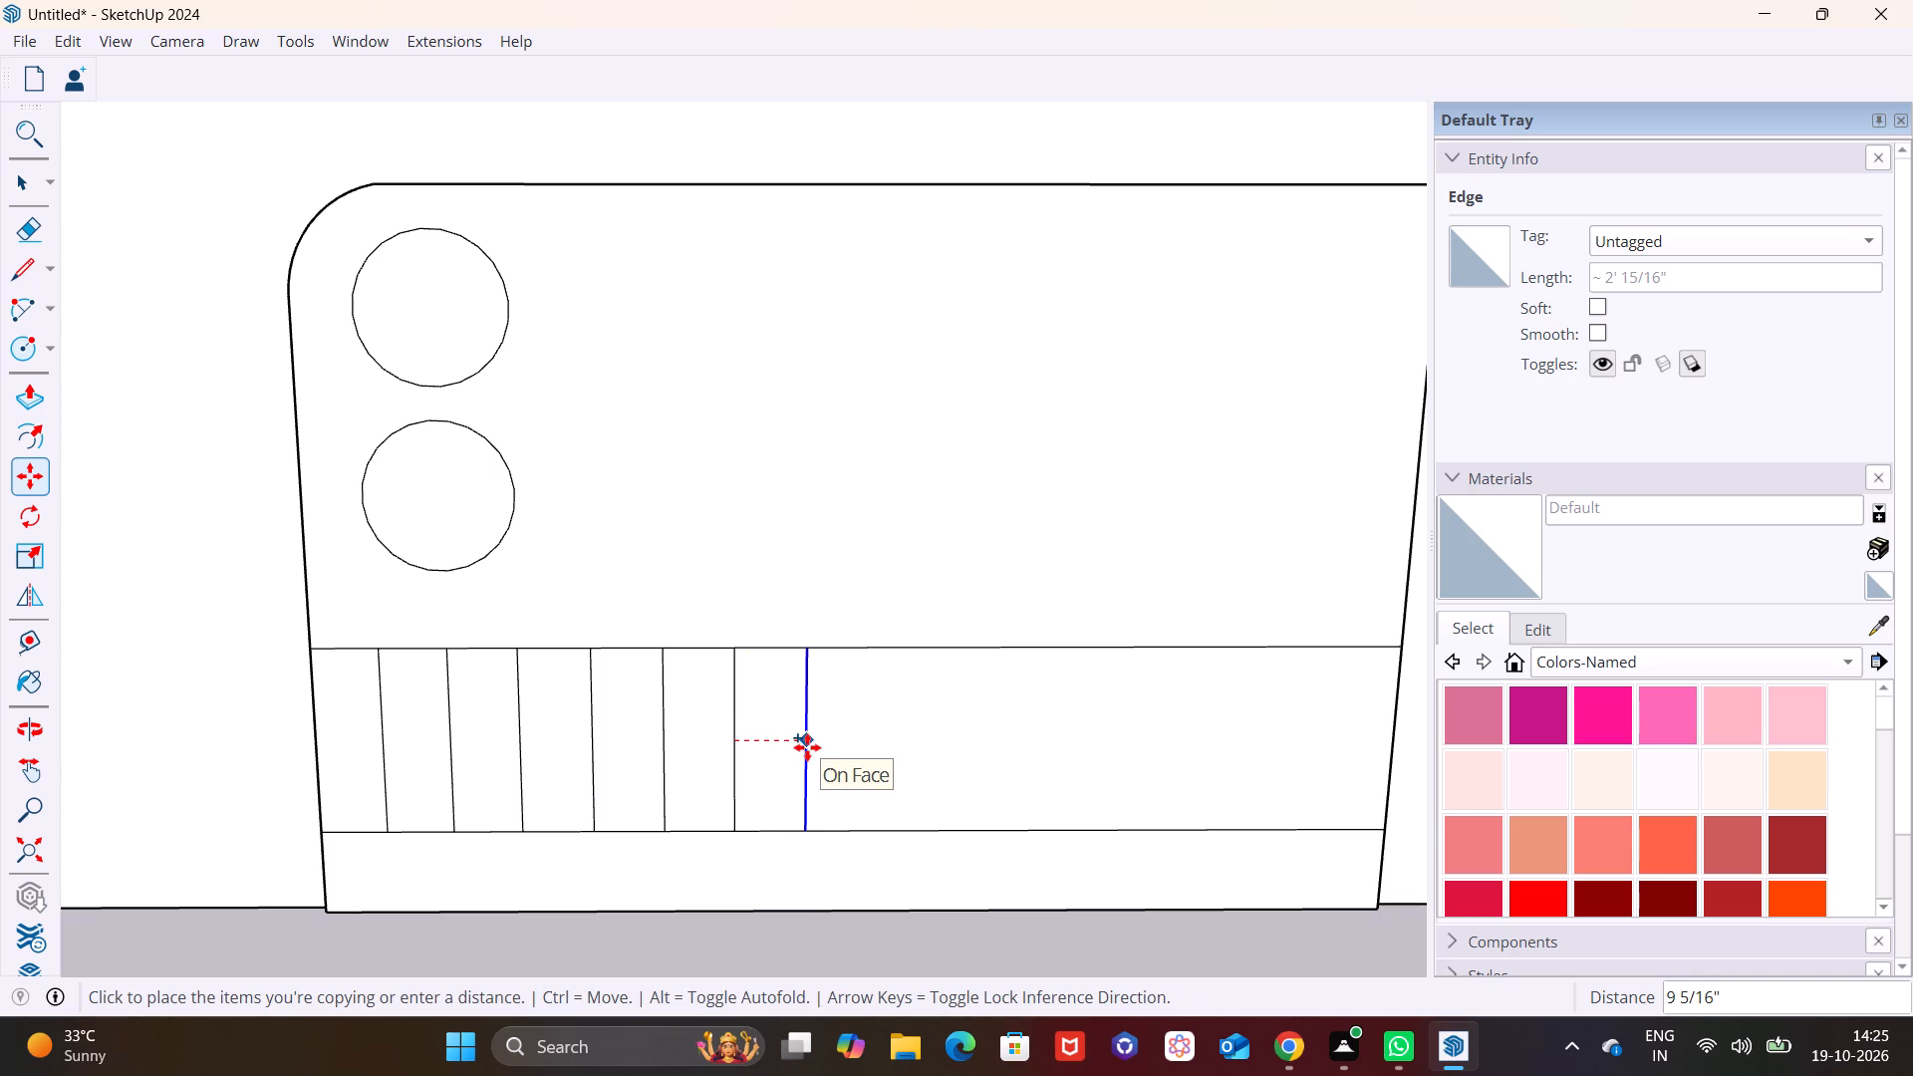
pyautogui.click(807, 747)
pyautogui.click(805, 745)
pyautogui.click(805, 745)
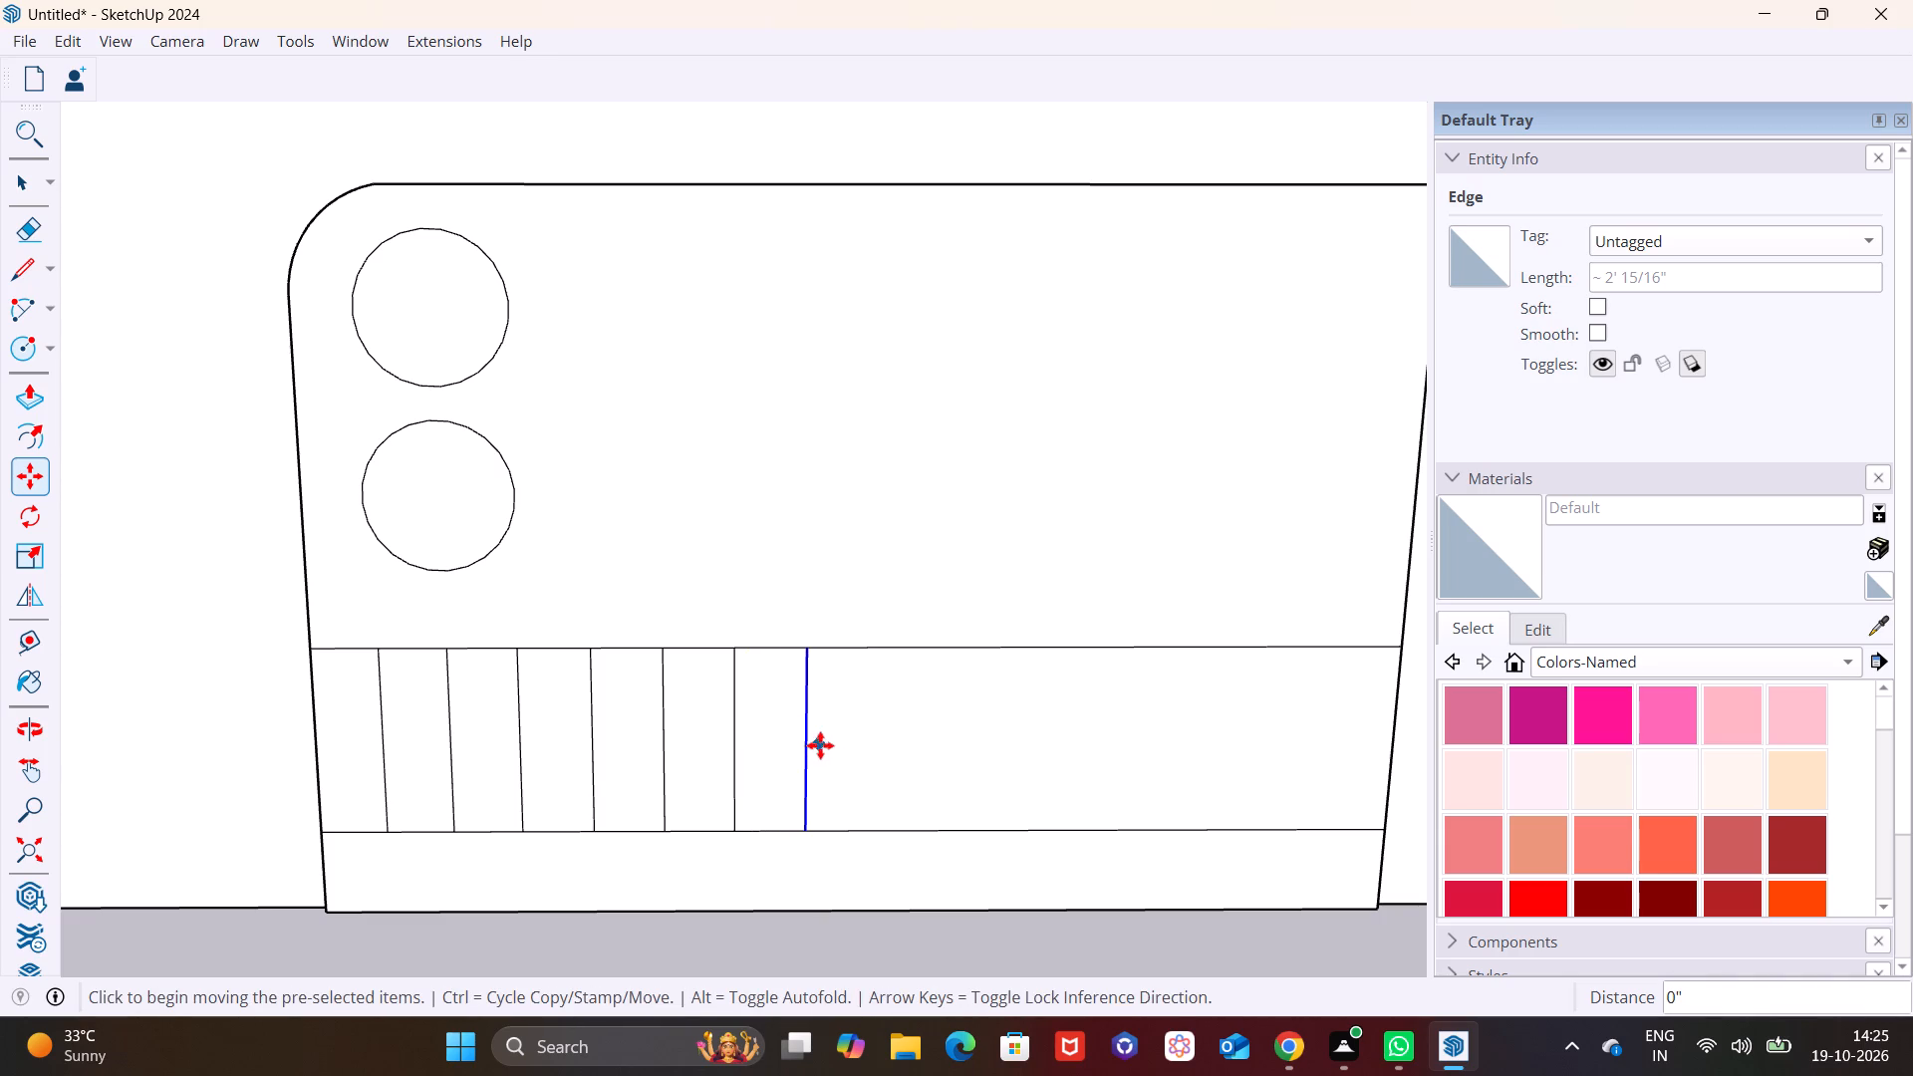
pyautogui.click(804, 744)
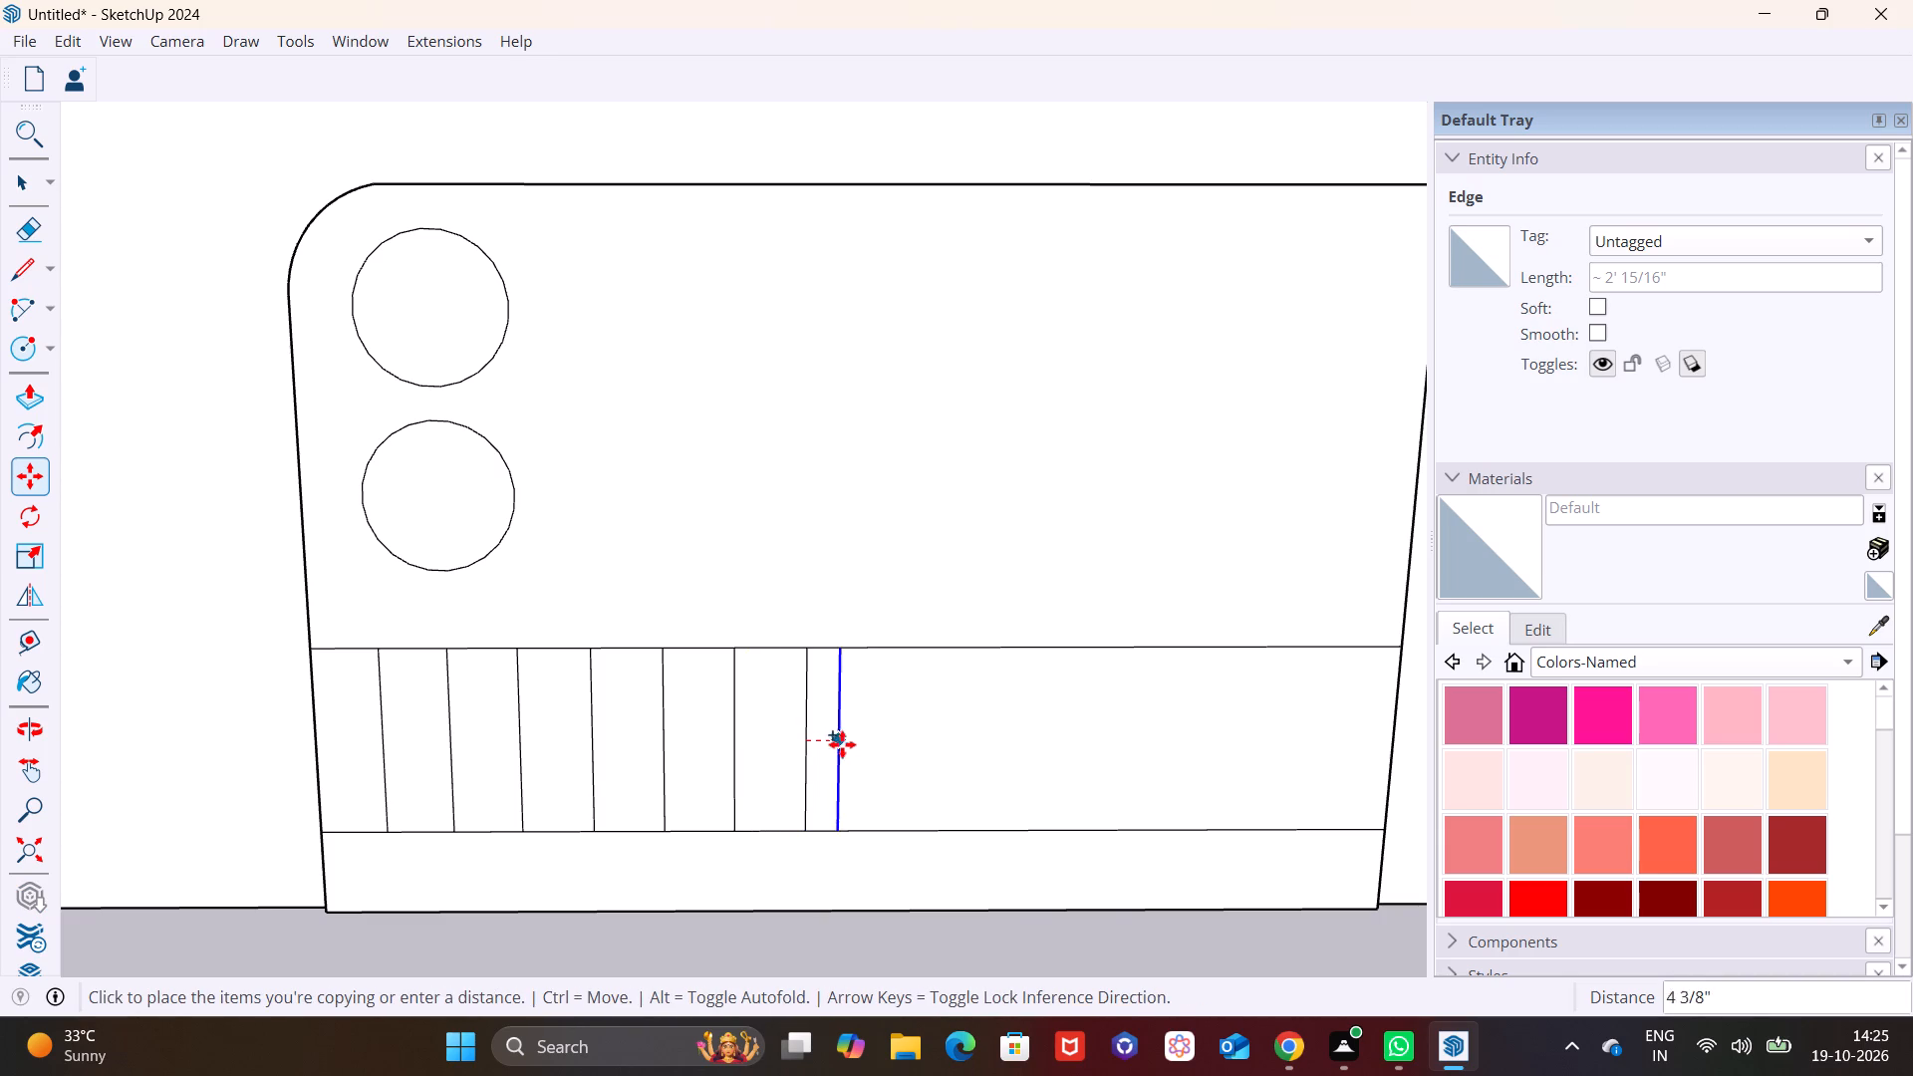
pyautogui.click(882, 747)
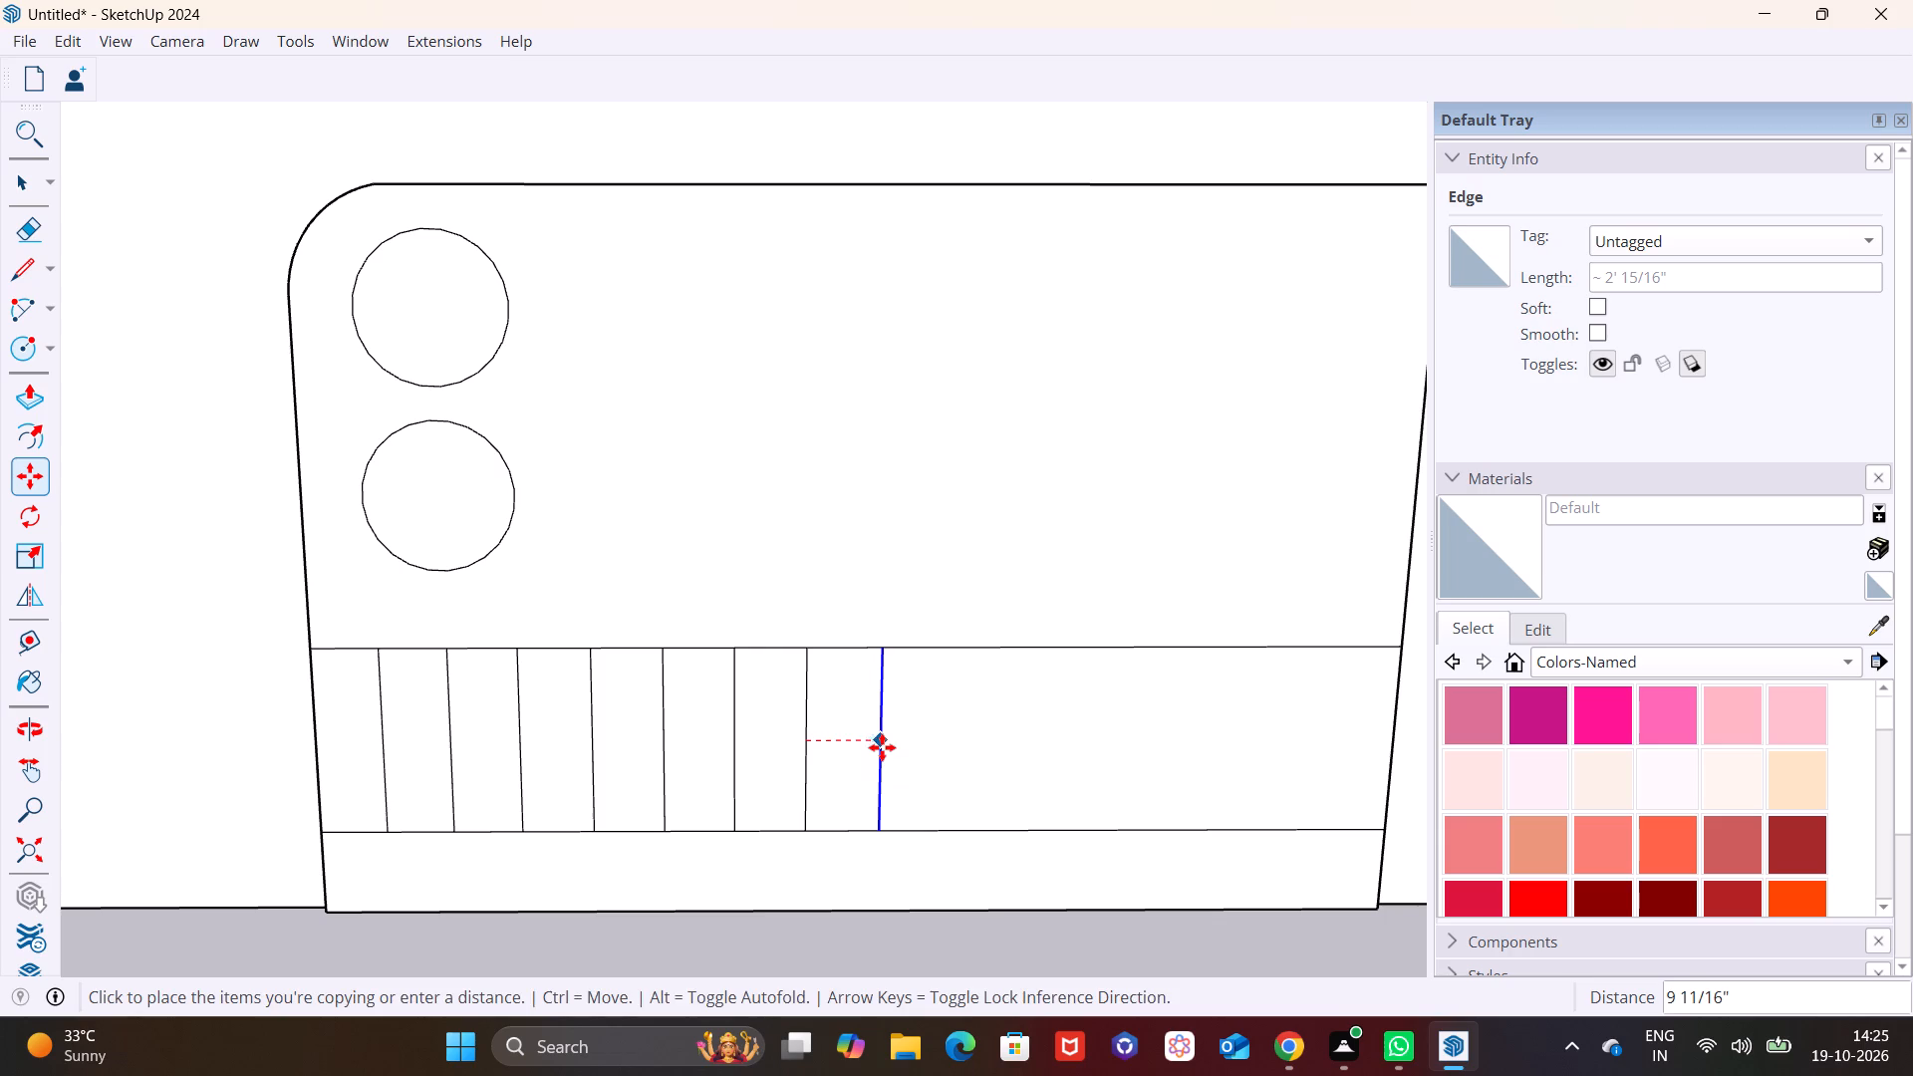
pyautogui.click(878, 749)
pyautogui.click(879, 740)
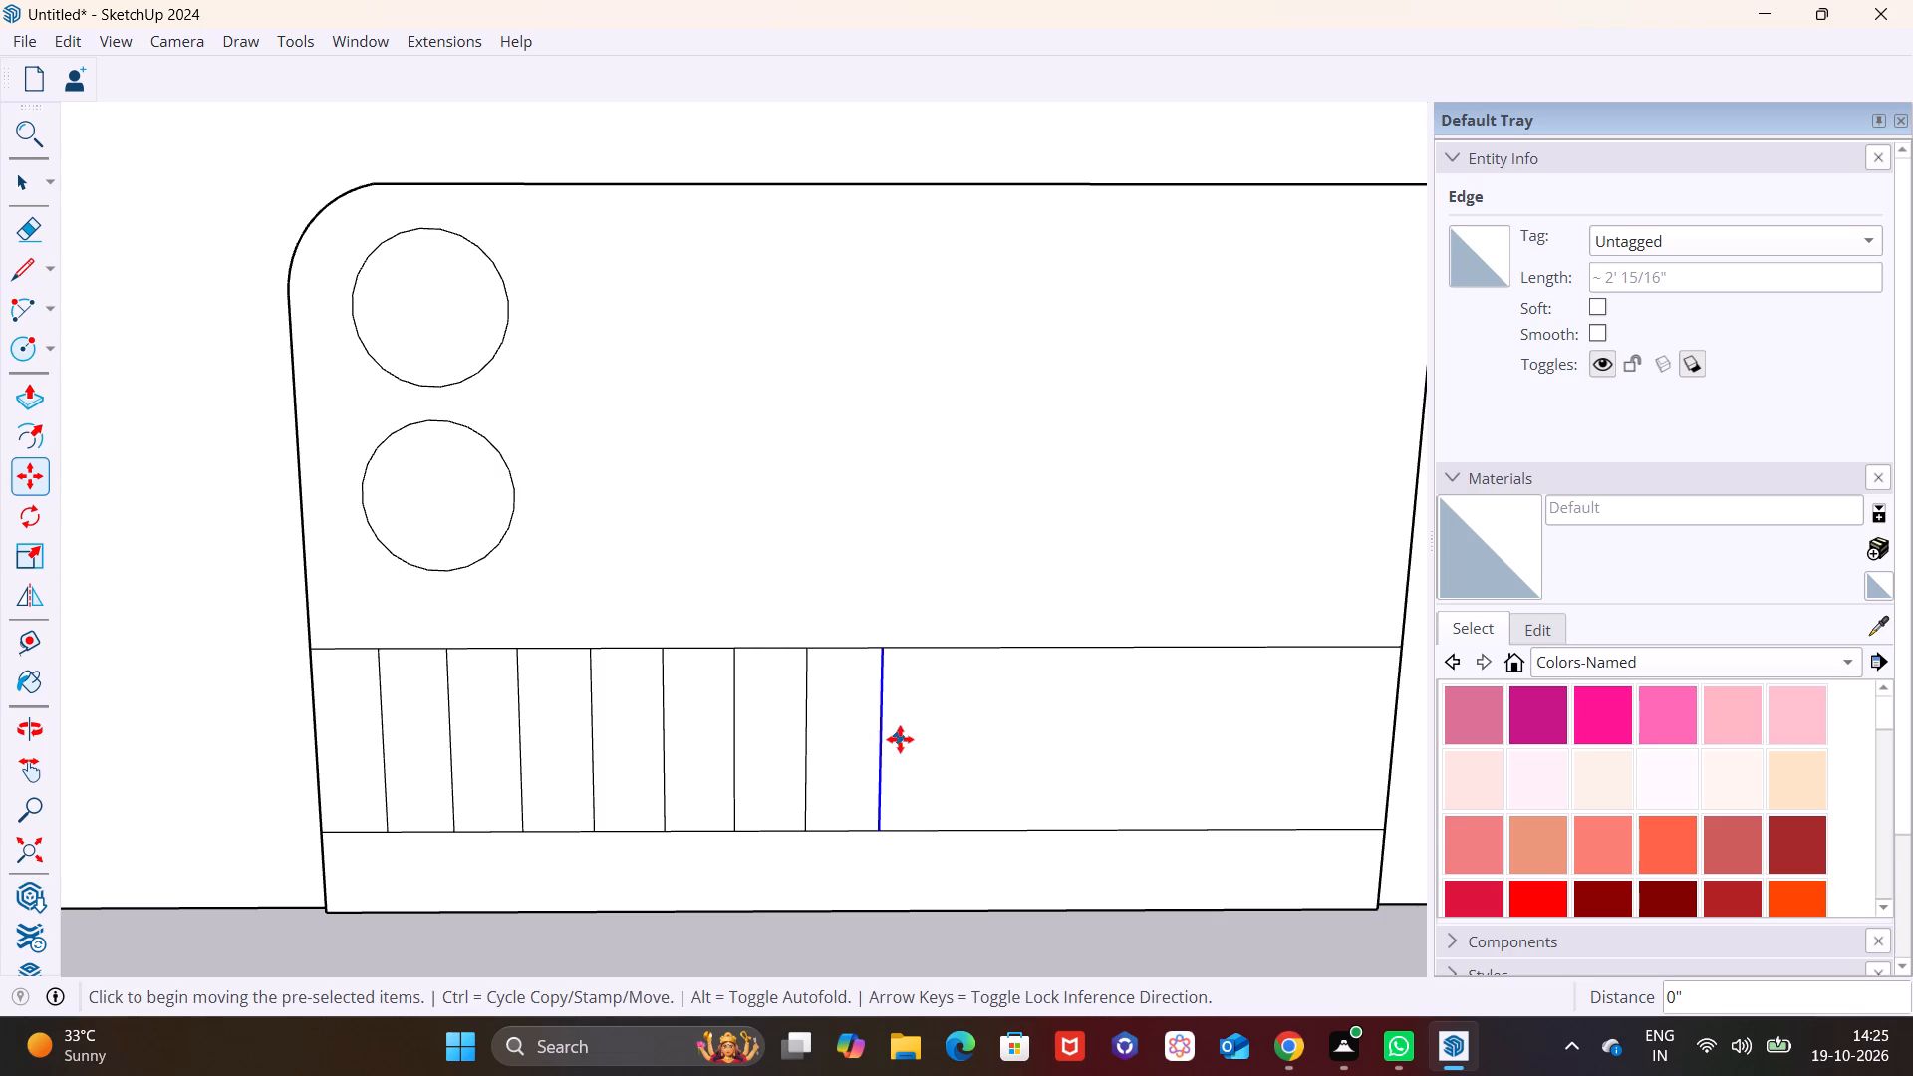
pyautogui.click(884, 741)
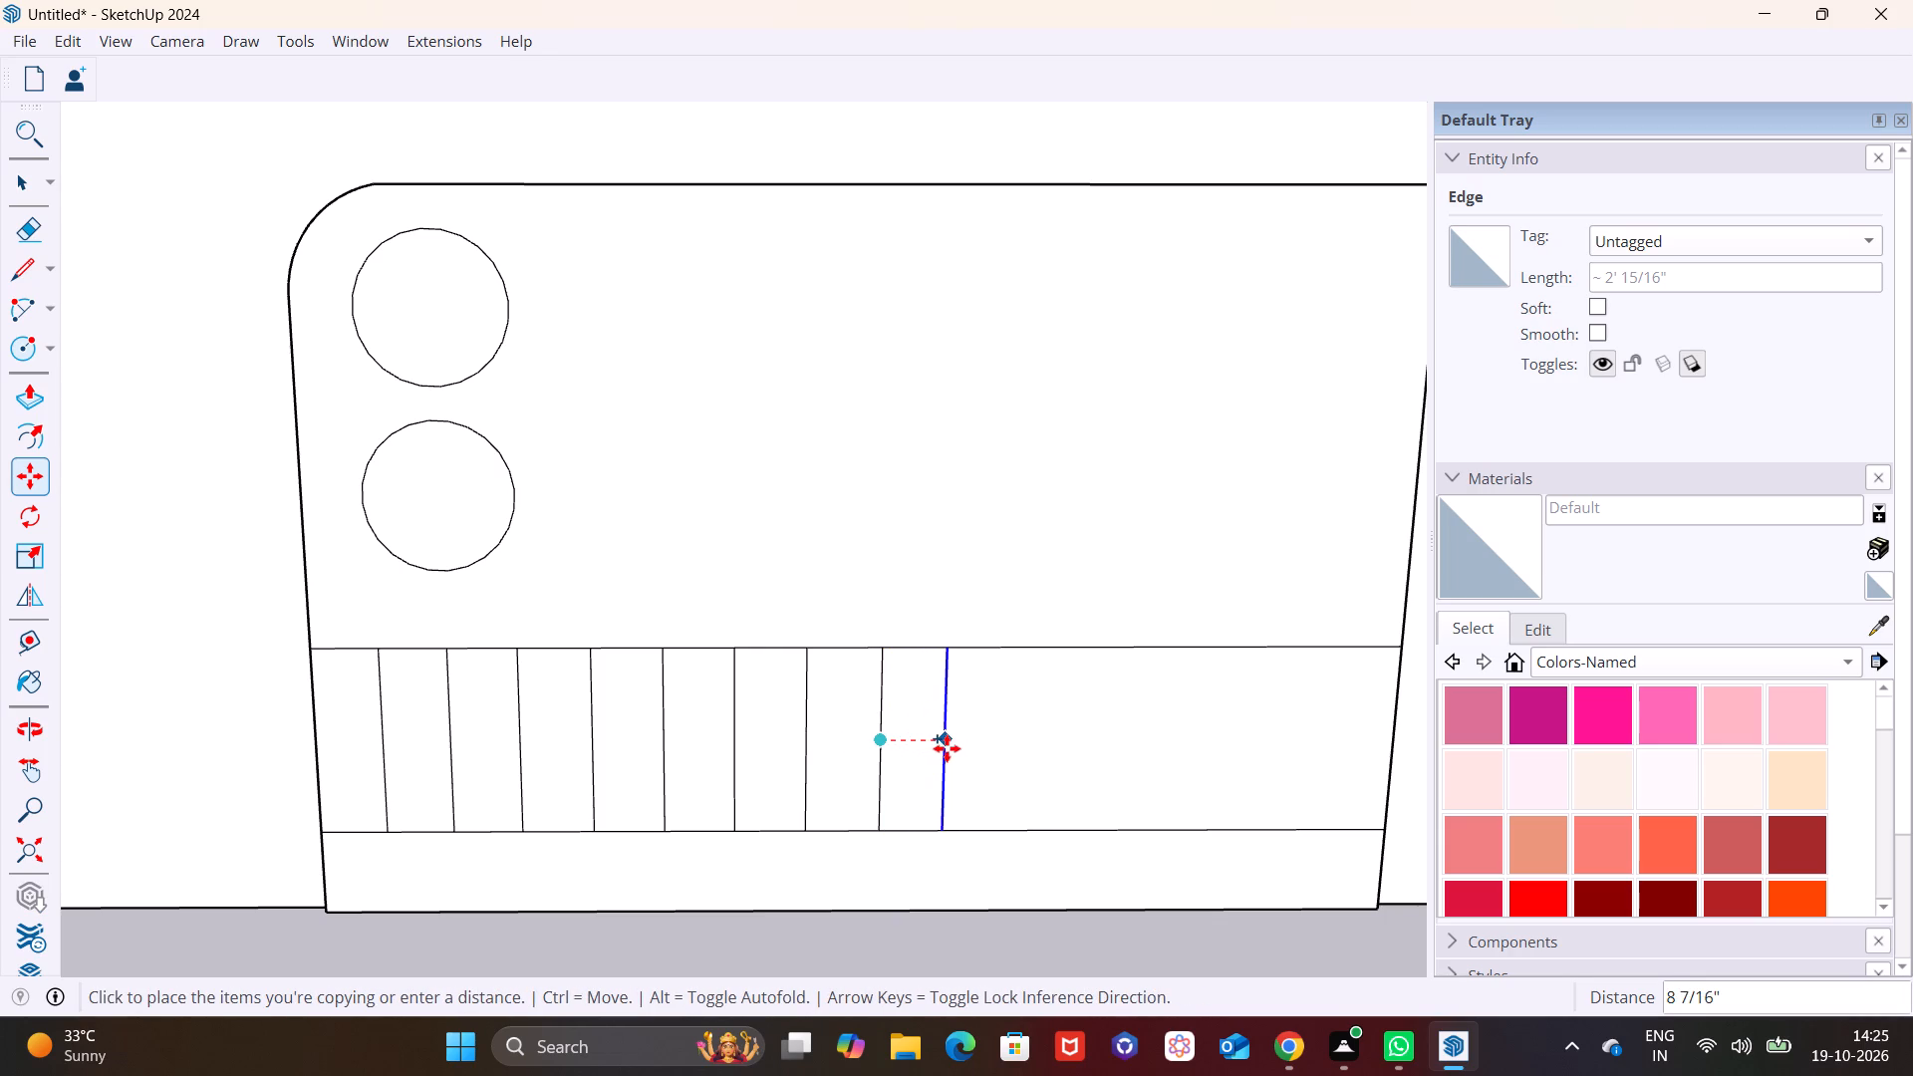
pyautogui.click(954, 748)
# Add three more copies of the last divider line along the band, spaced about 9" apart.
pyautogui.click(955, 743)
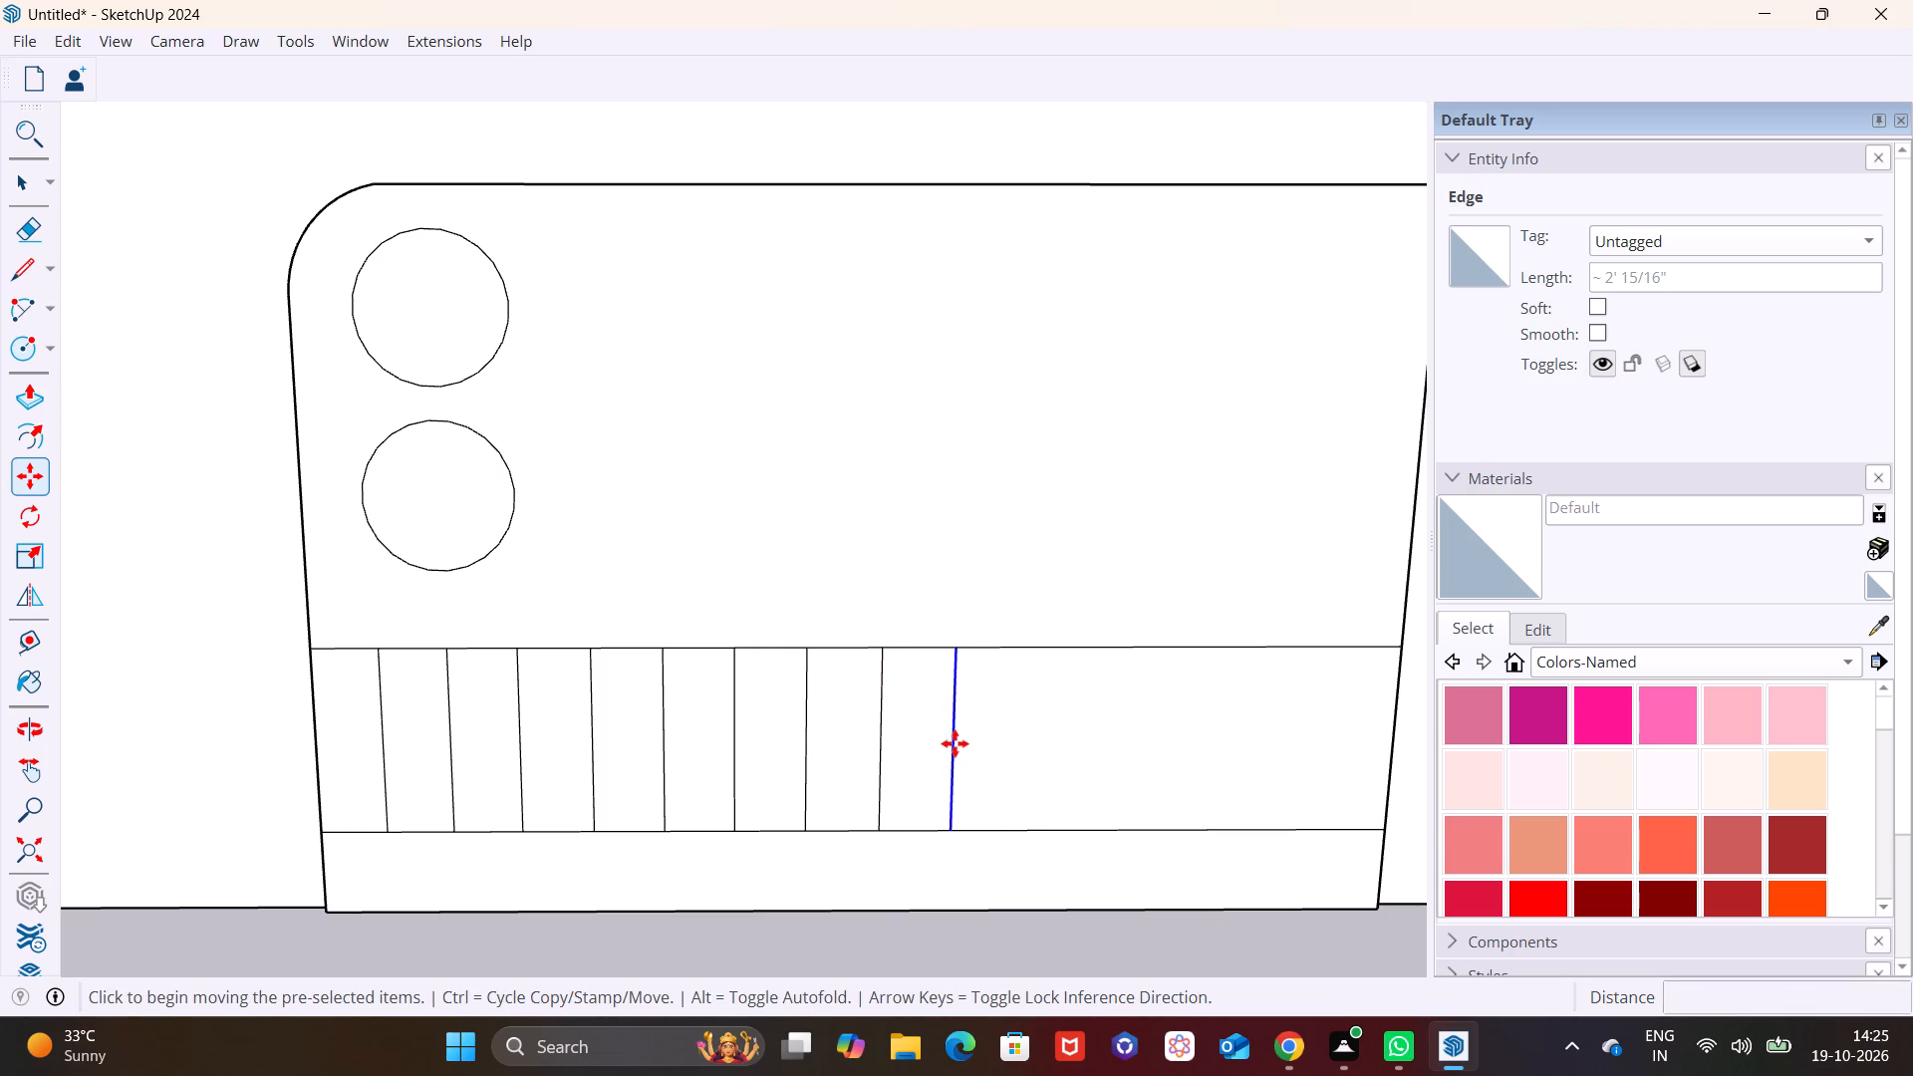
pyautogui.click(955, 743)
pyautogui.click(952, 741)
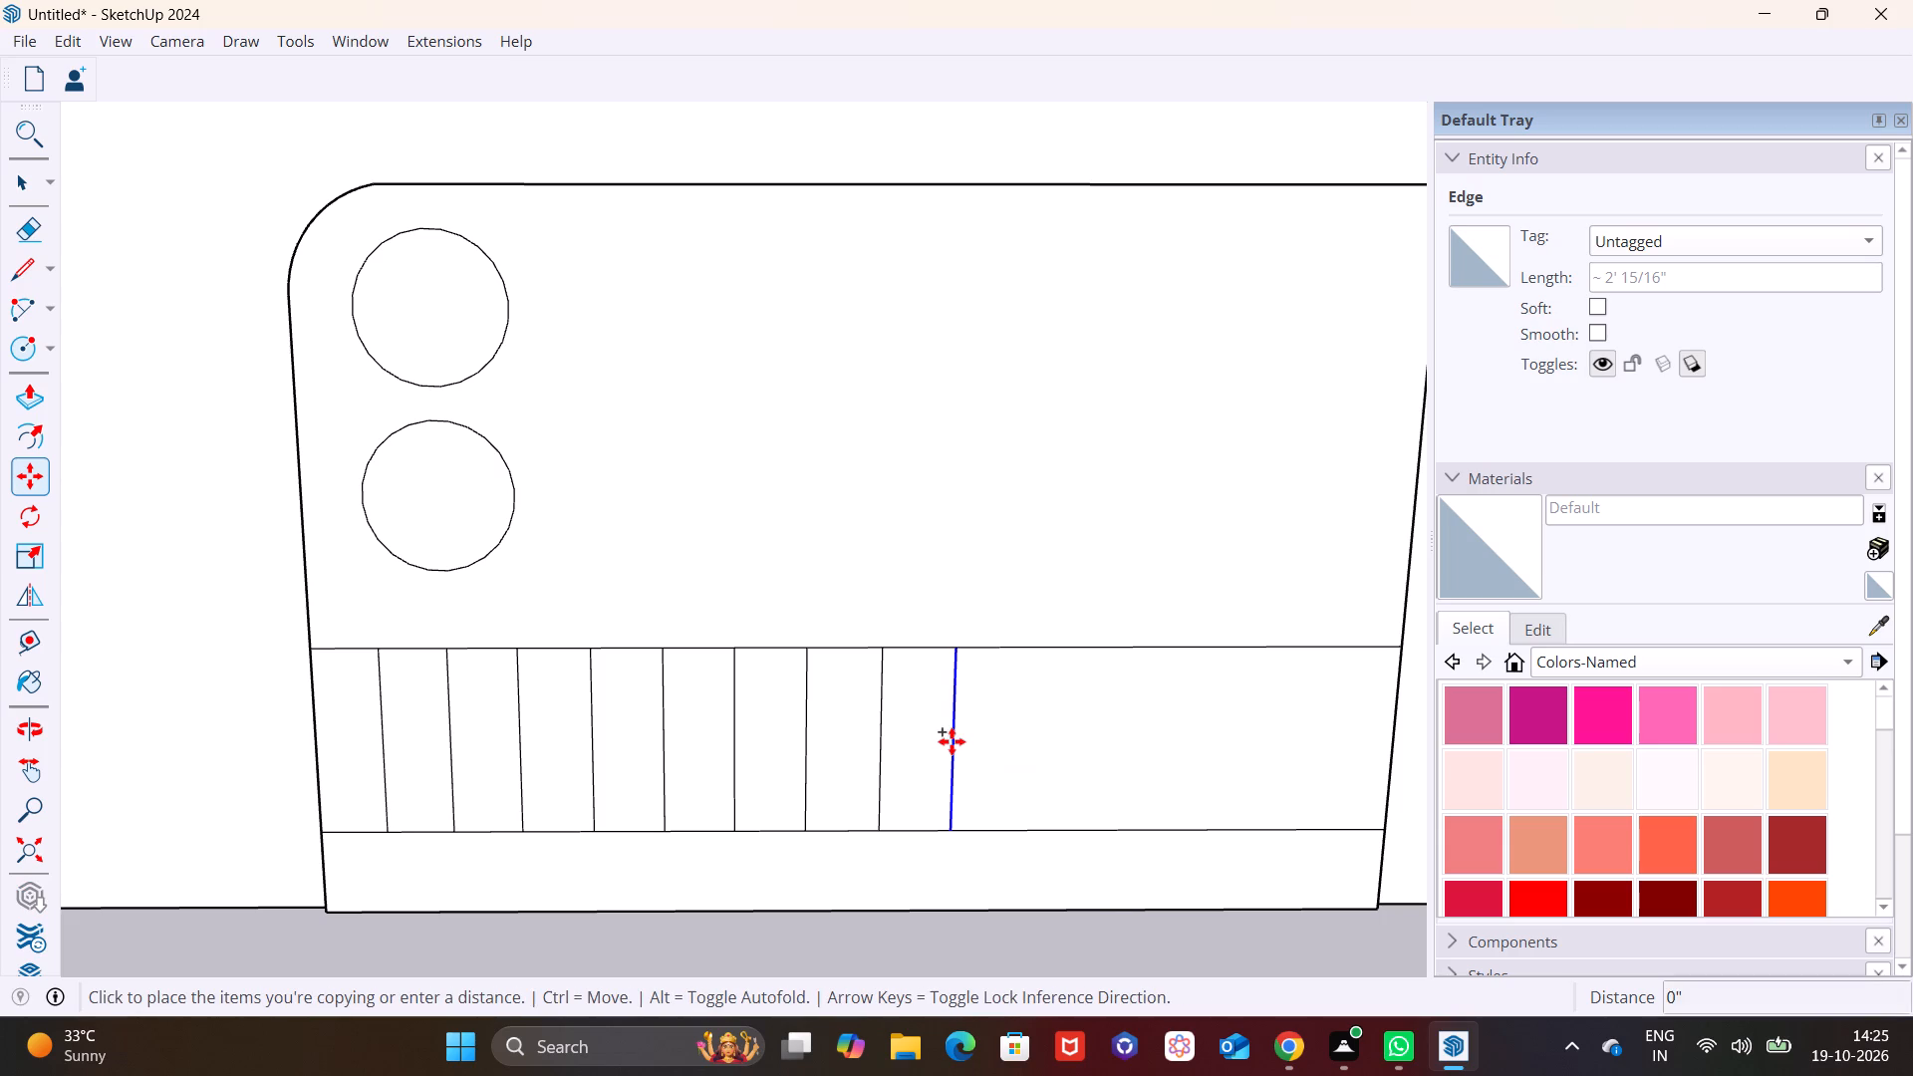
pyautogui.click(1023, 742)
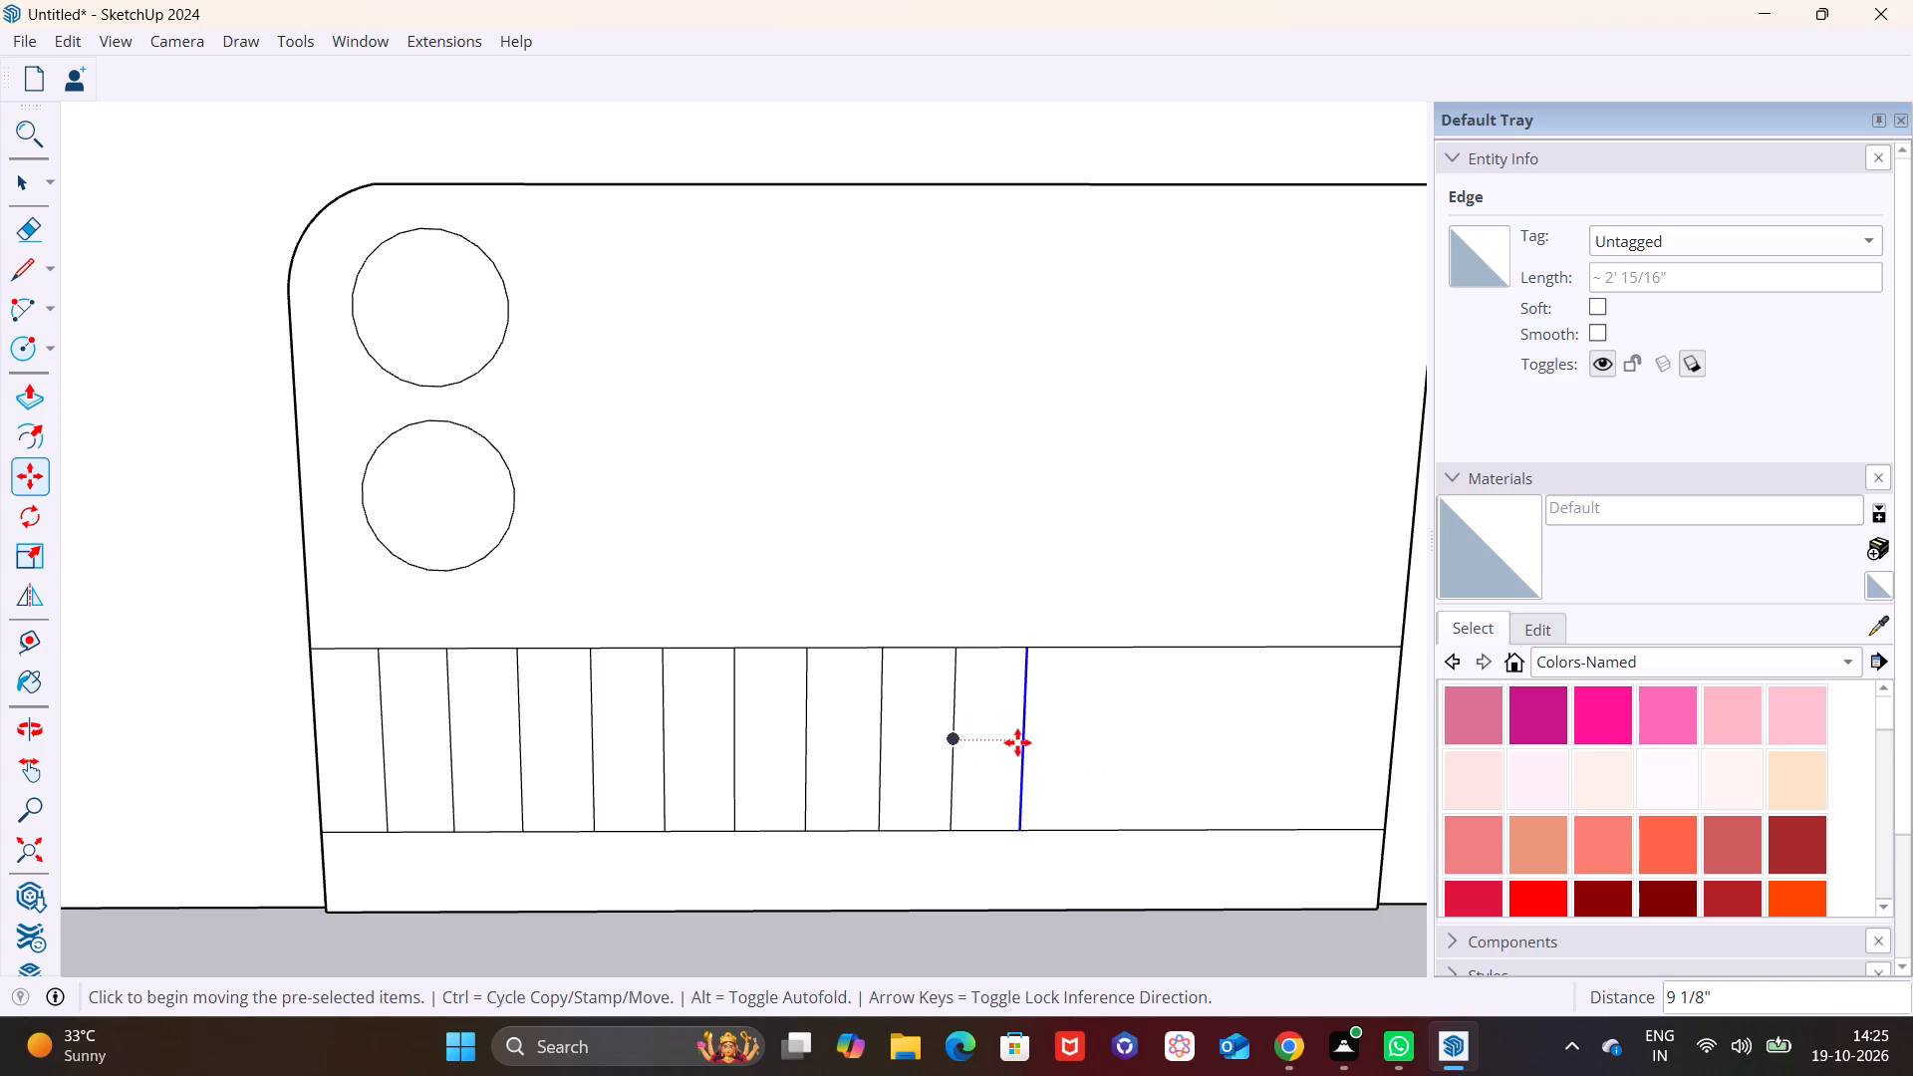
pyautogui.doubleClick(1021, 740)
pyautogui.keyDown('ctrl'); pyautogui.click(1022, 739); pyautogui.keyUp('ctrl')
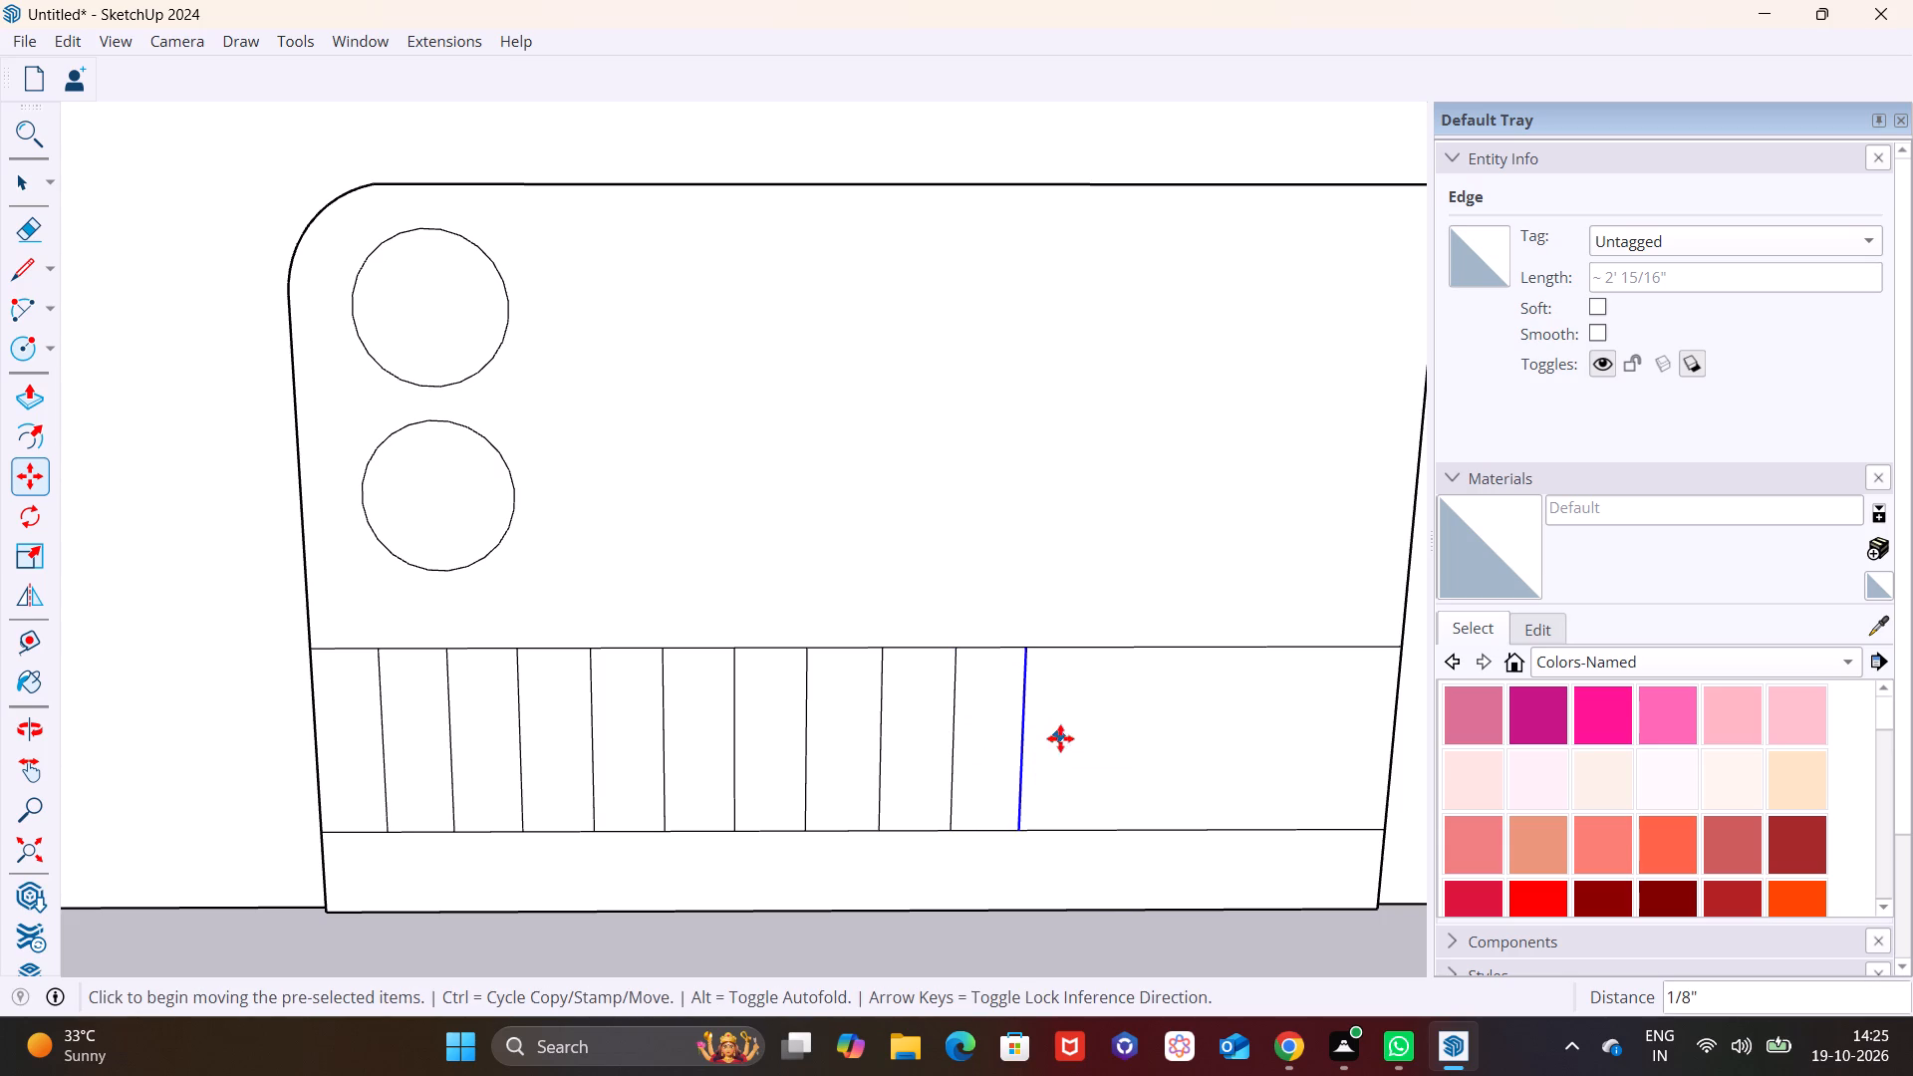
pyautogui.click(1017, 740)
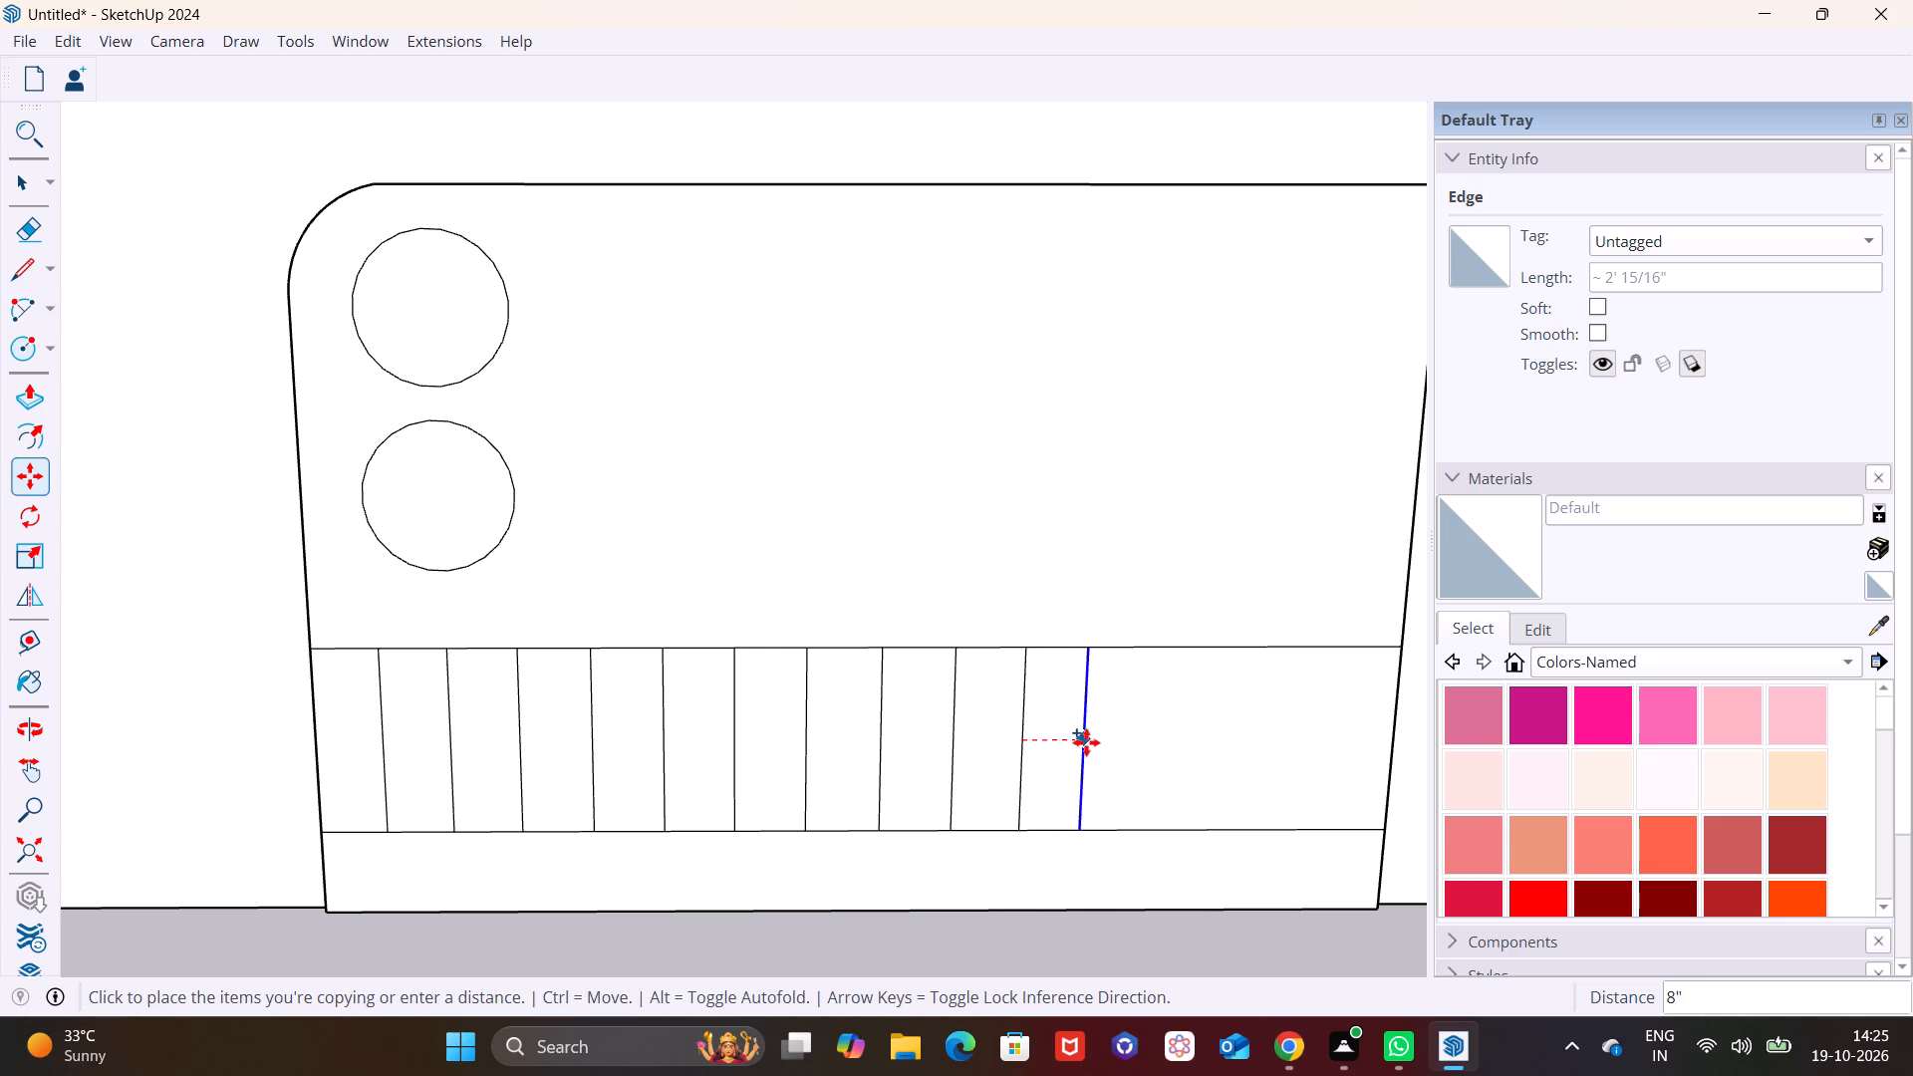
pyautogui.click(1090, 742)
pyautogui.click(1086, 743)
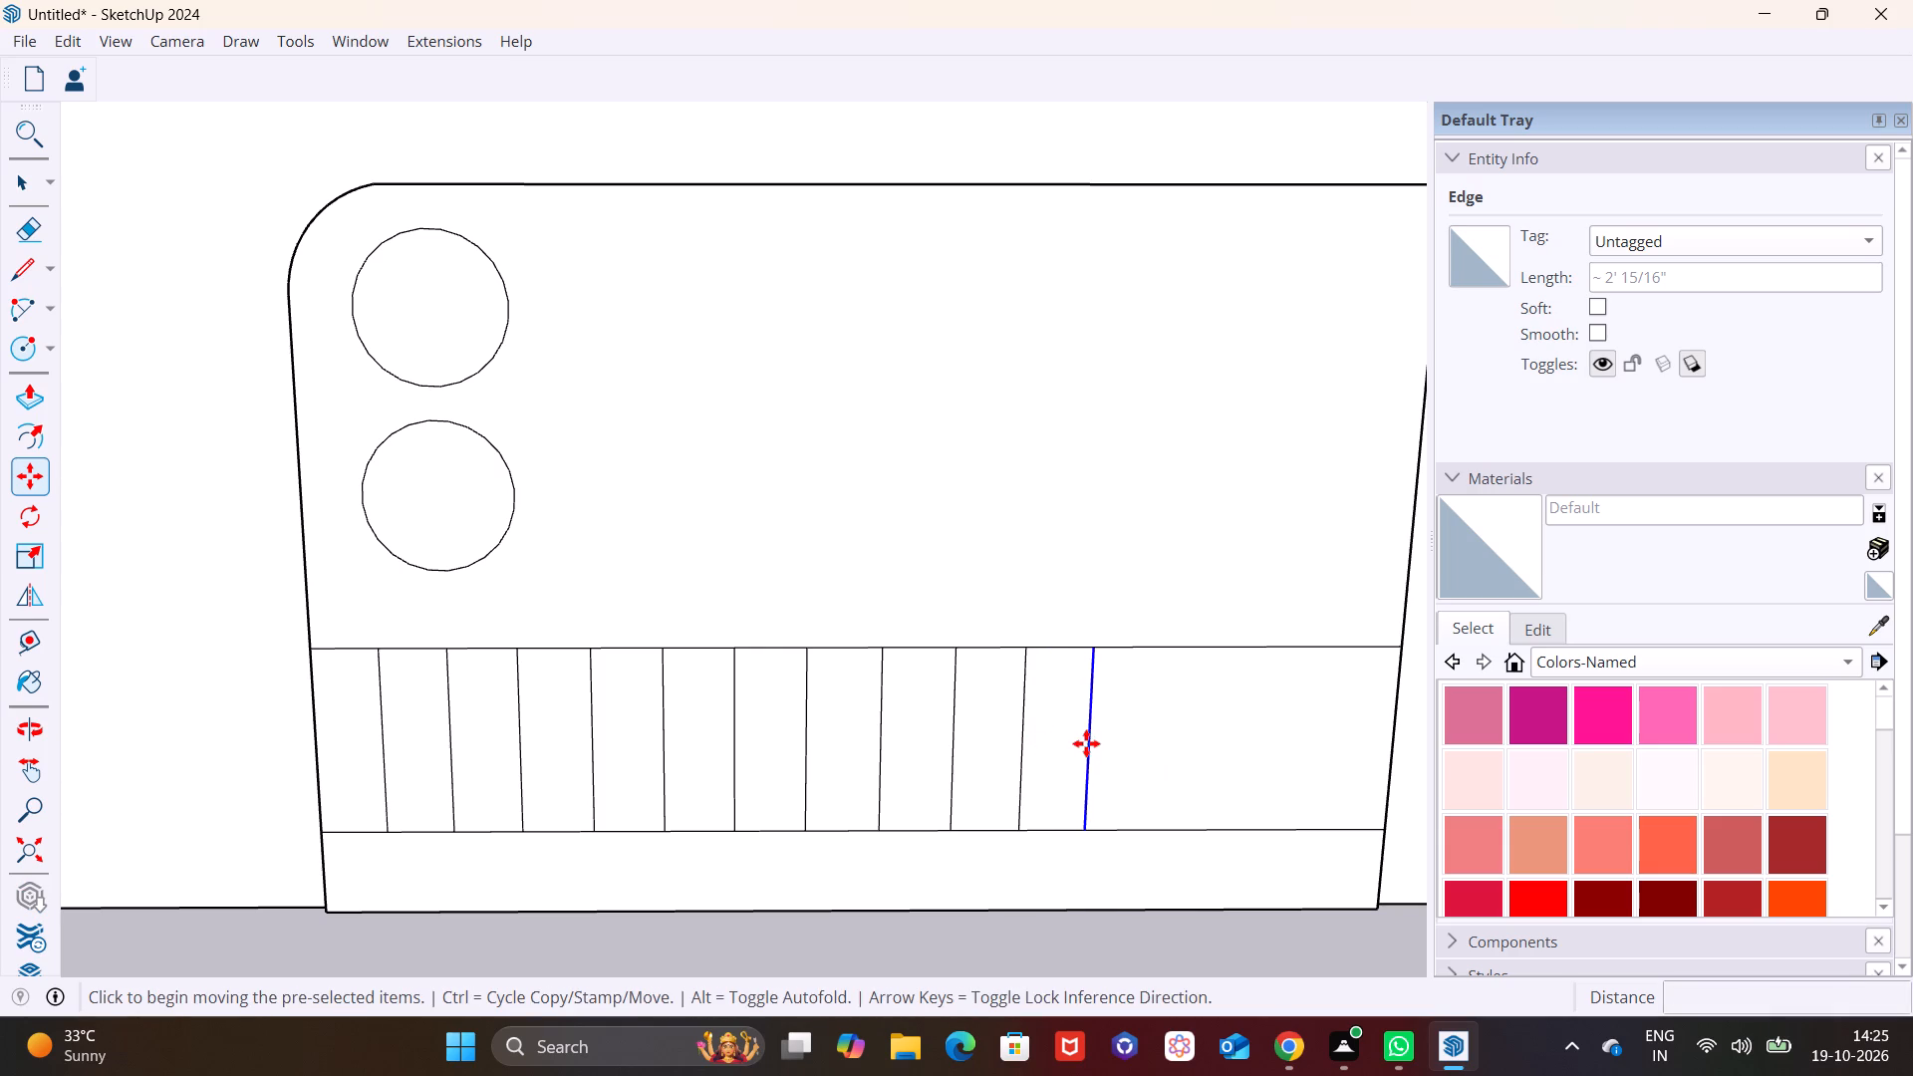
pyautogui.click(1088, 743)
pyautogui.click(1088, 743)
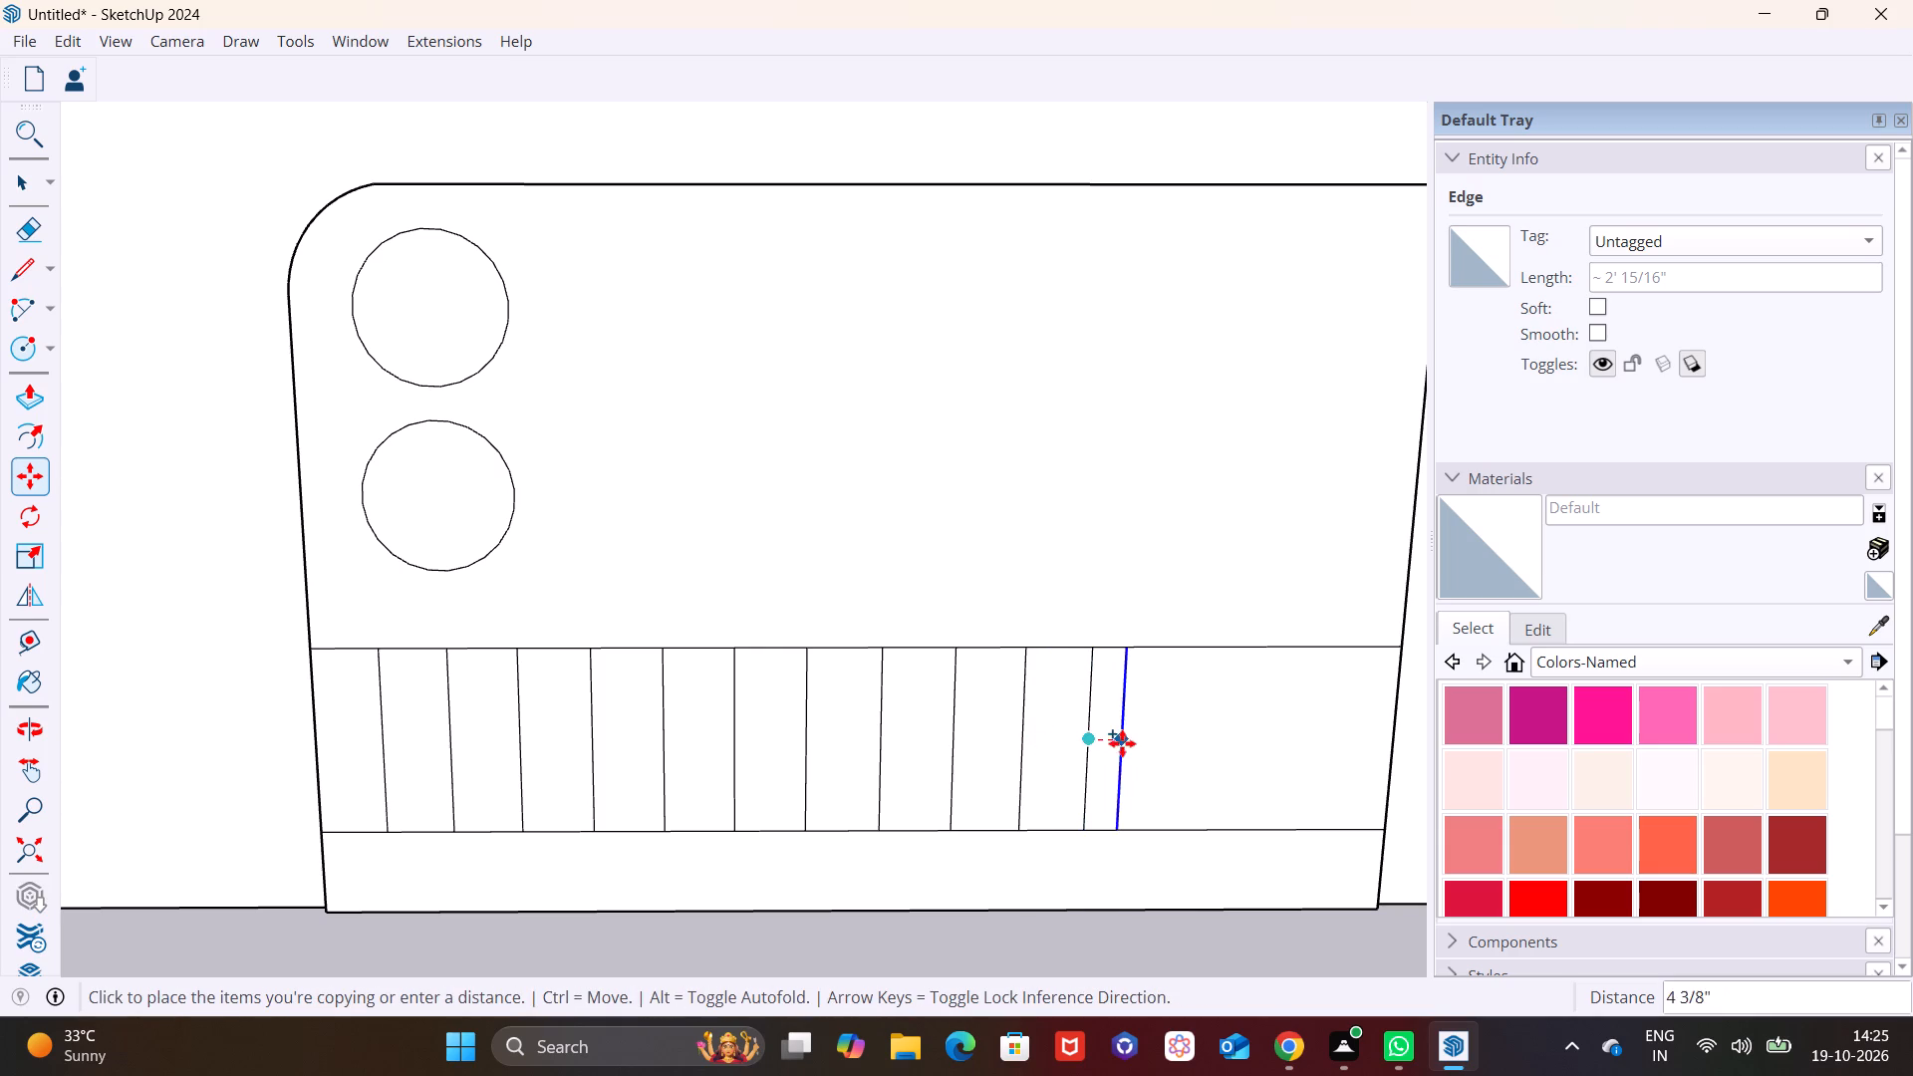
pyautogui.click(1159, 743)
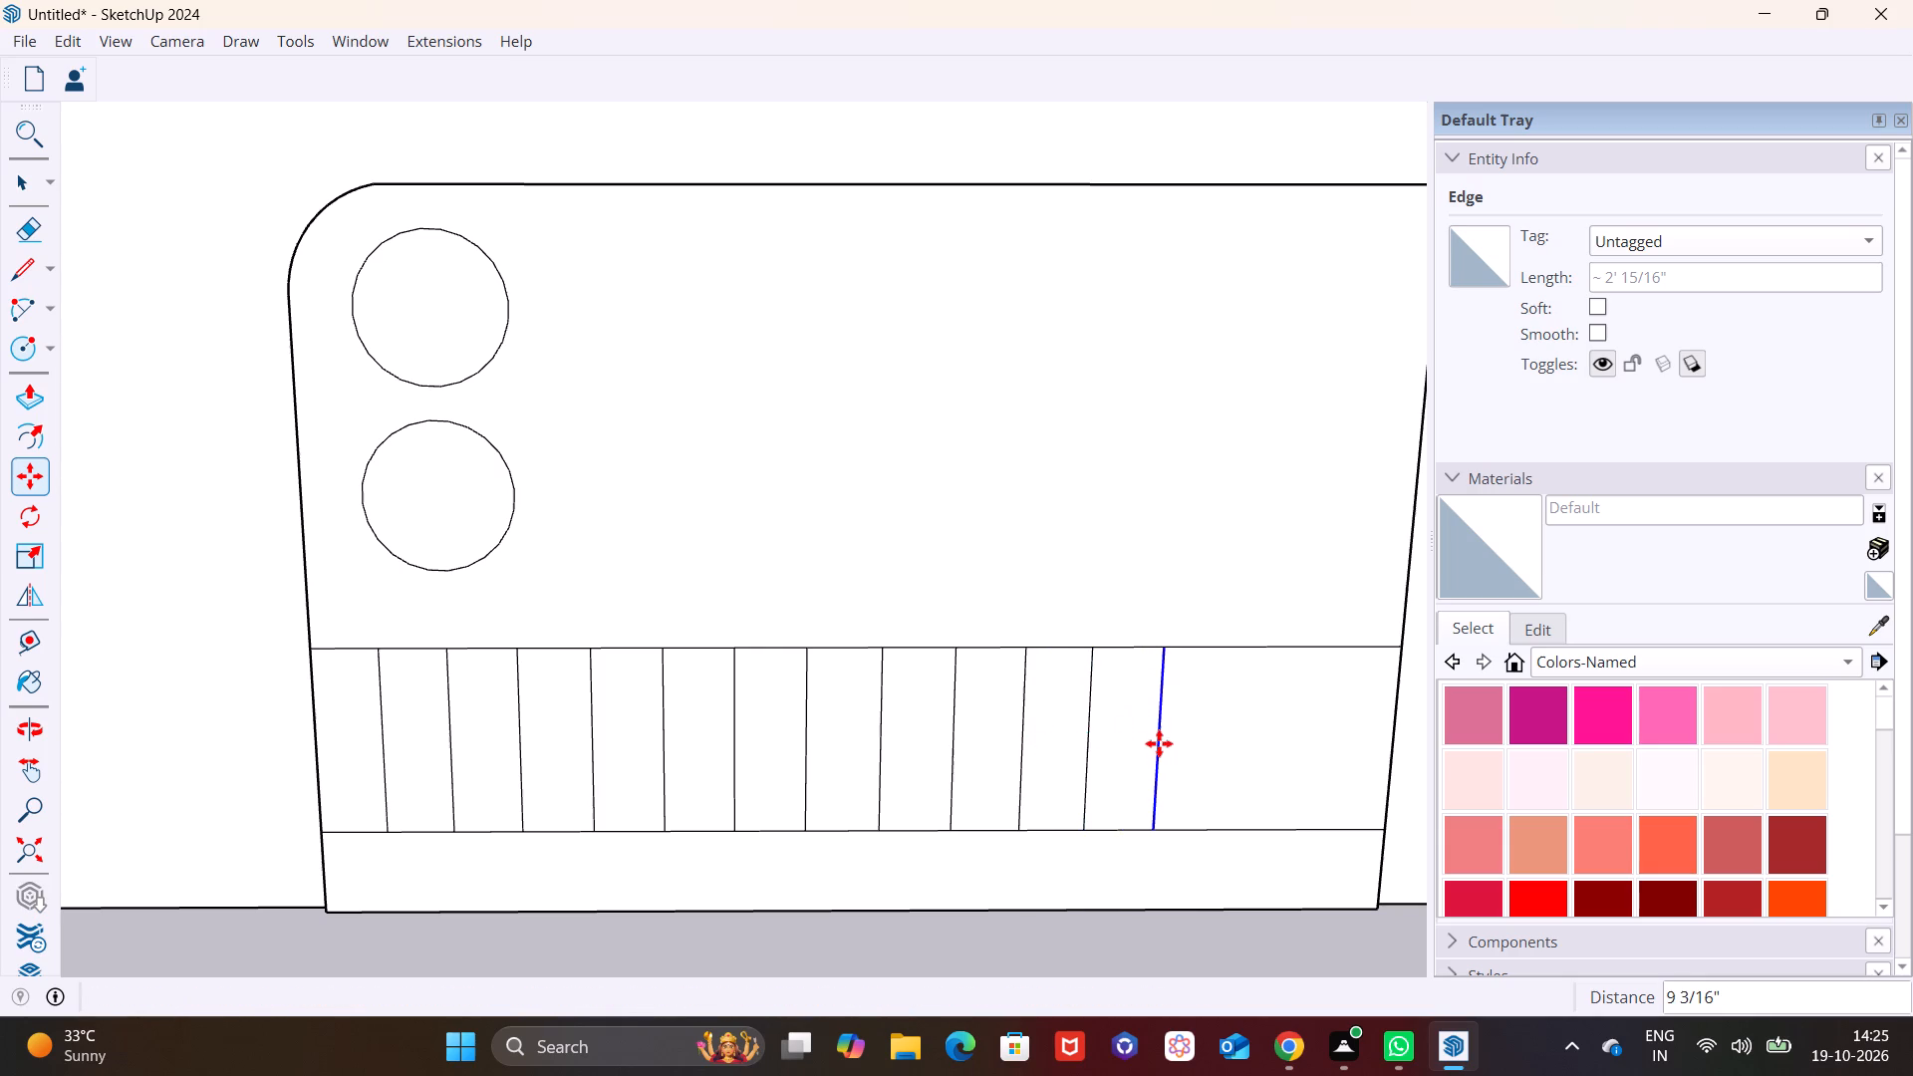
# Complete the row toward the band's far end with two more divider copies, spaced about 9 1/8" and 11 1/16".
pyautogui.click(1158, 734)
pyautogui.keyDown('ctrl'); pyautogui.click(1158, 734); pyautogui.keyUp('ctrl')
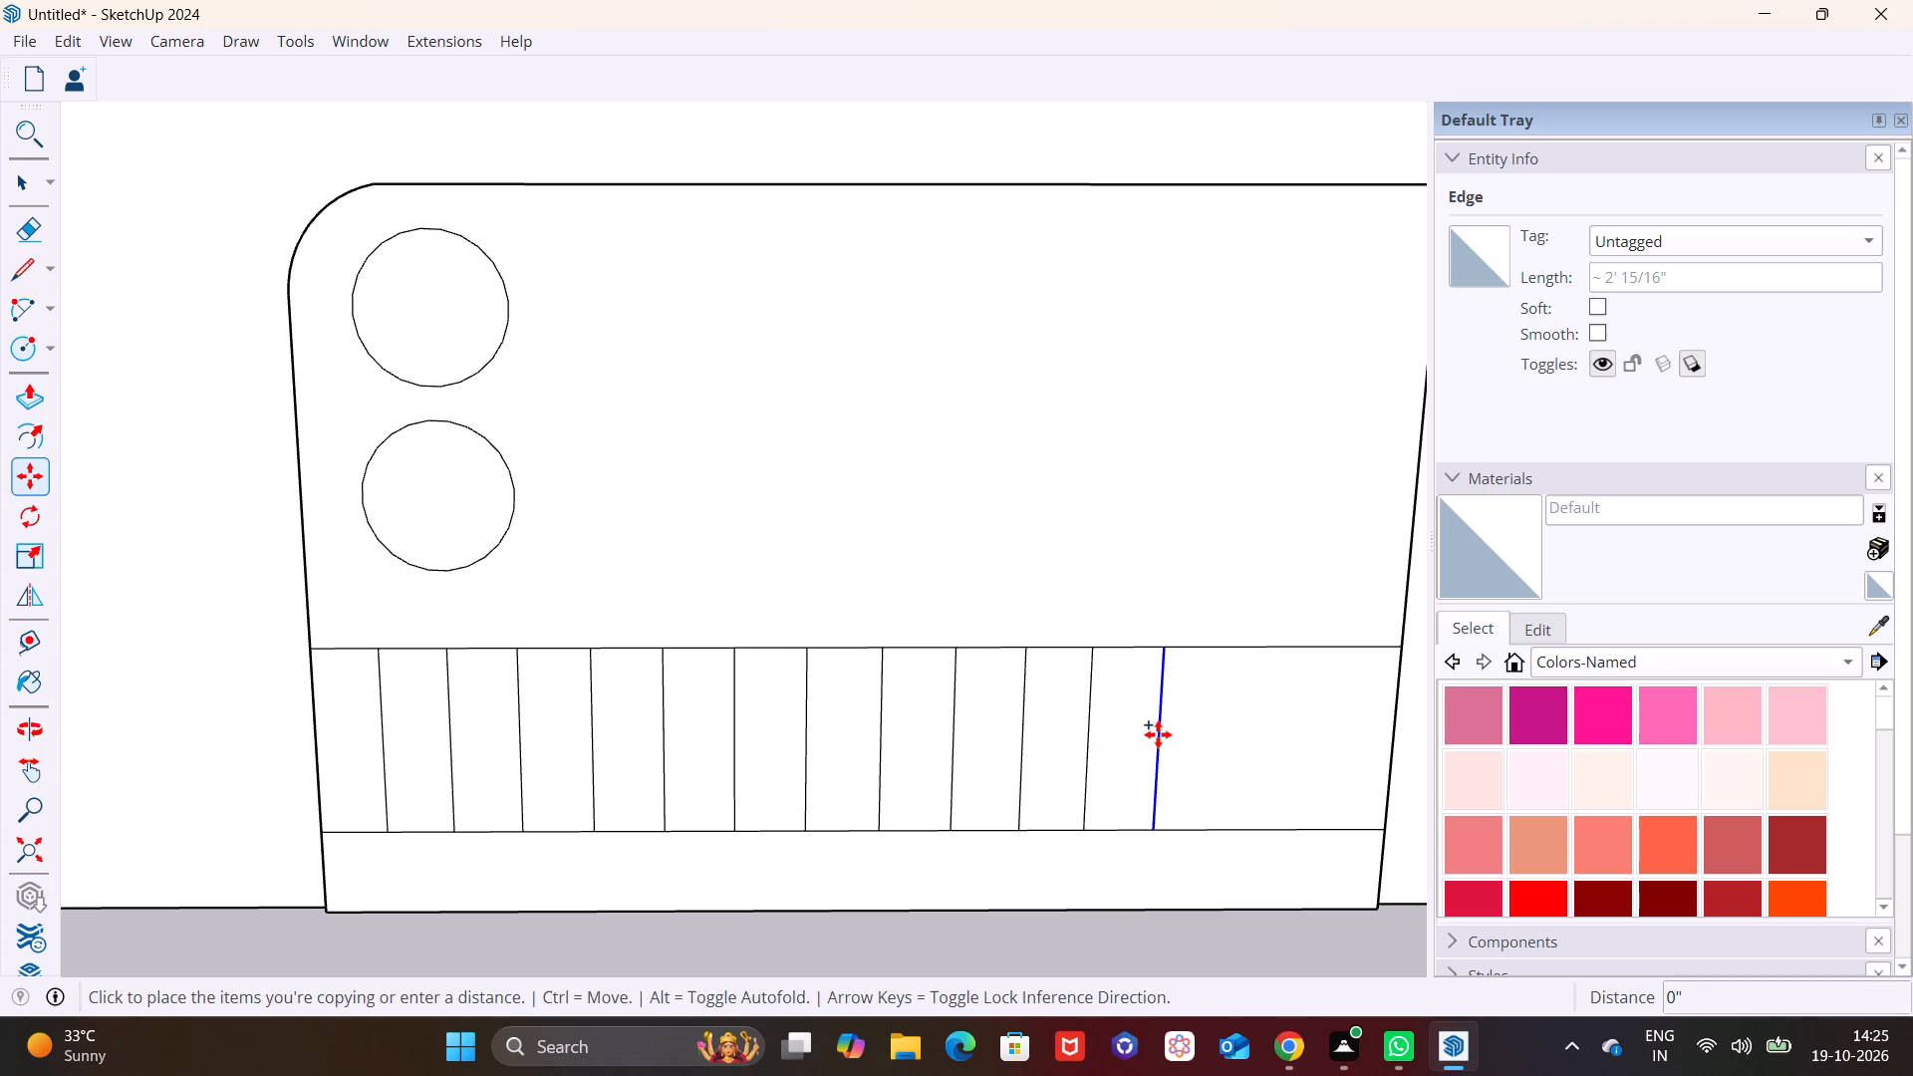
pyautogui.click(1158, 734)
pyautogui.click(1162, 733)
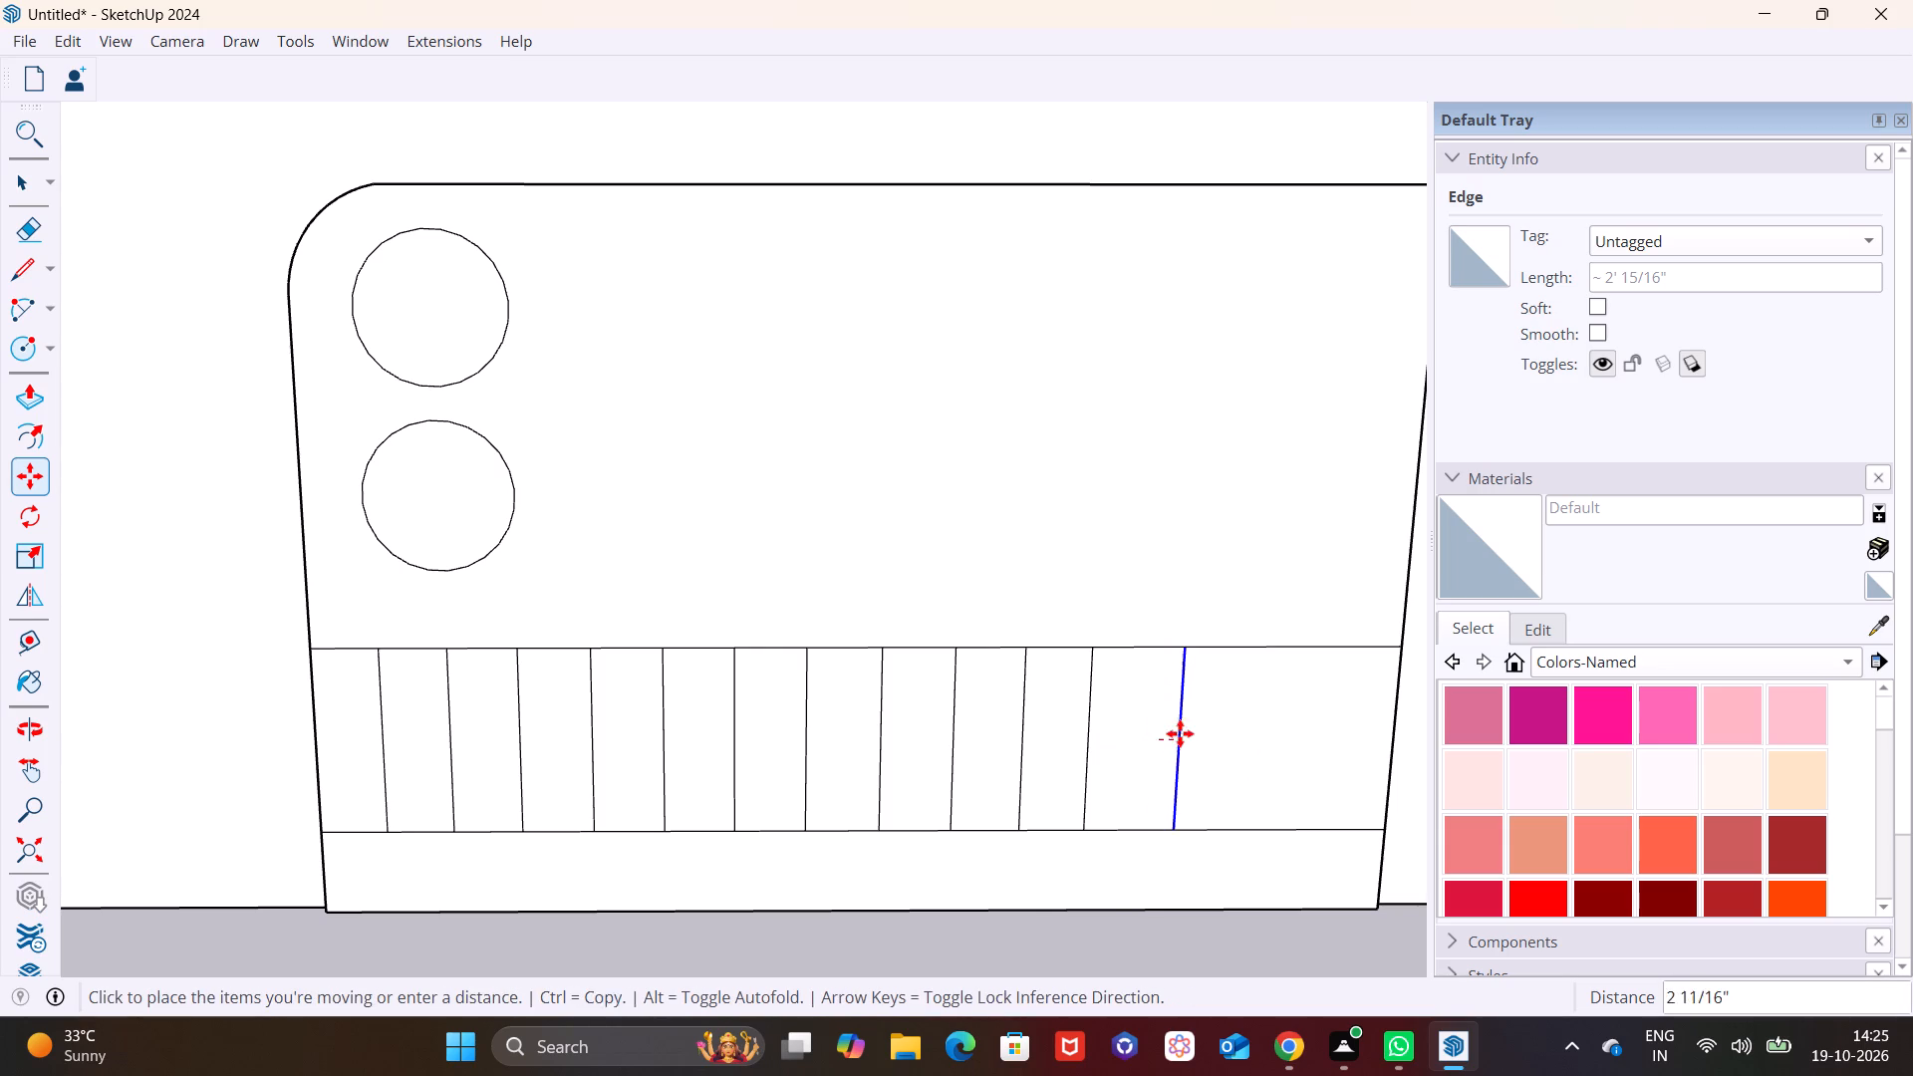
pyautogui.click(1230, 735)
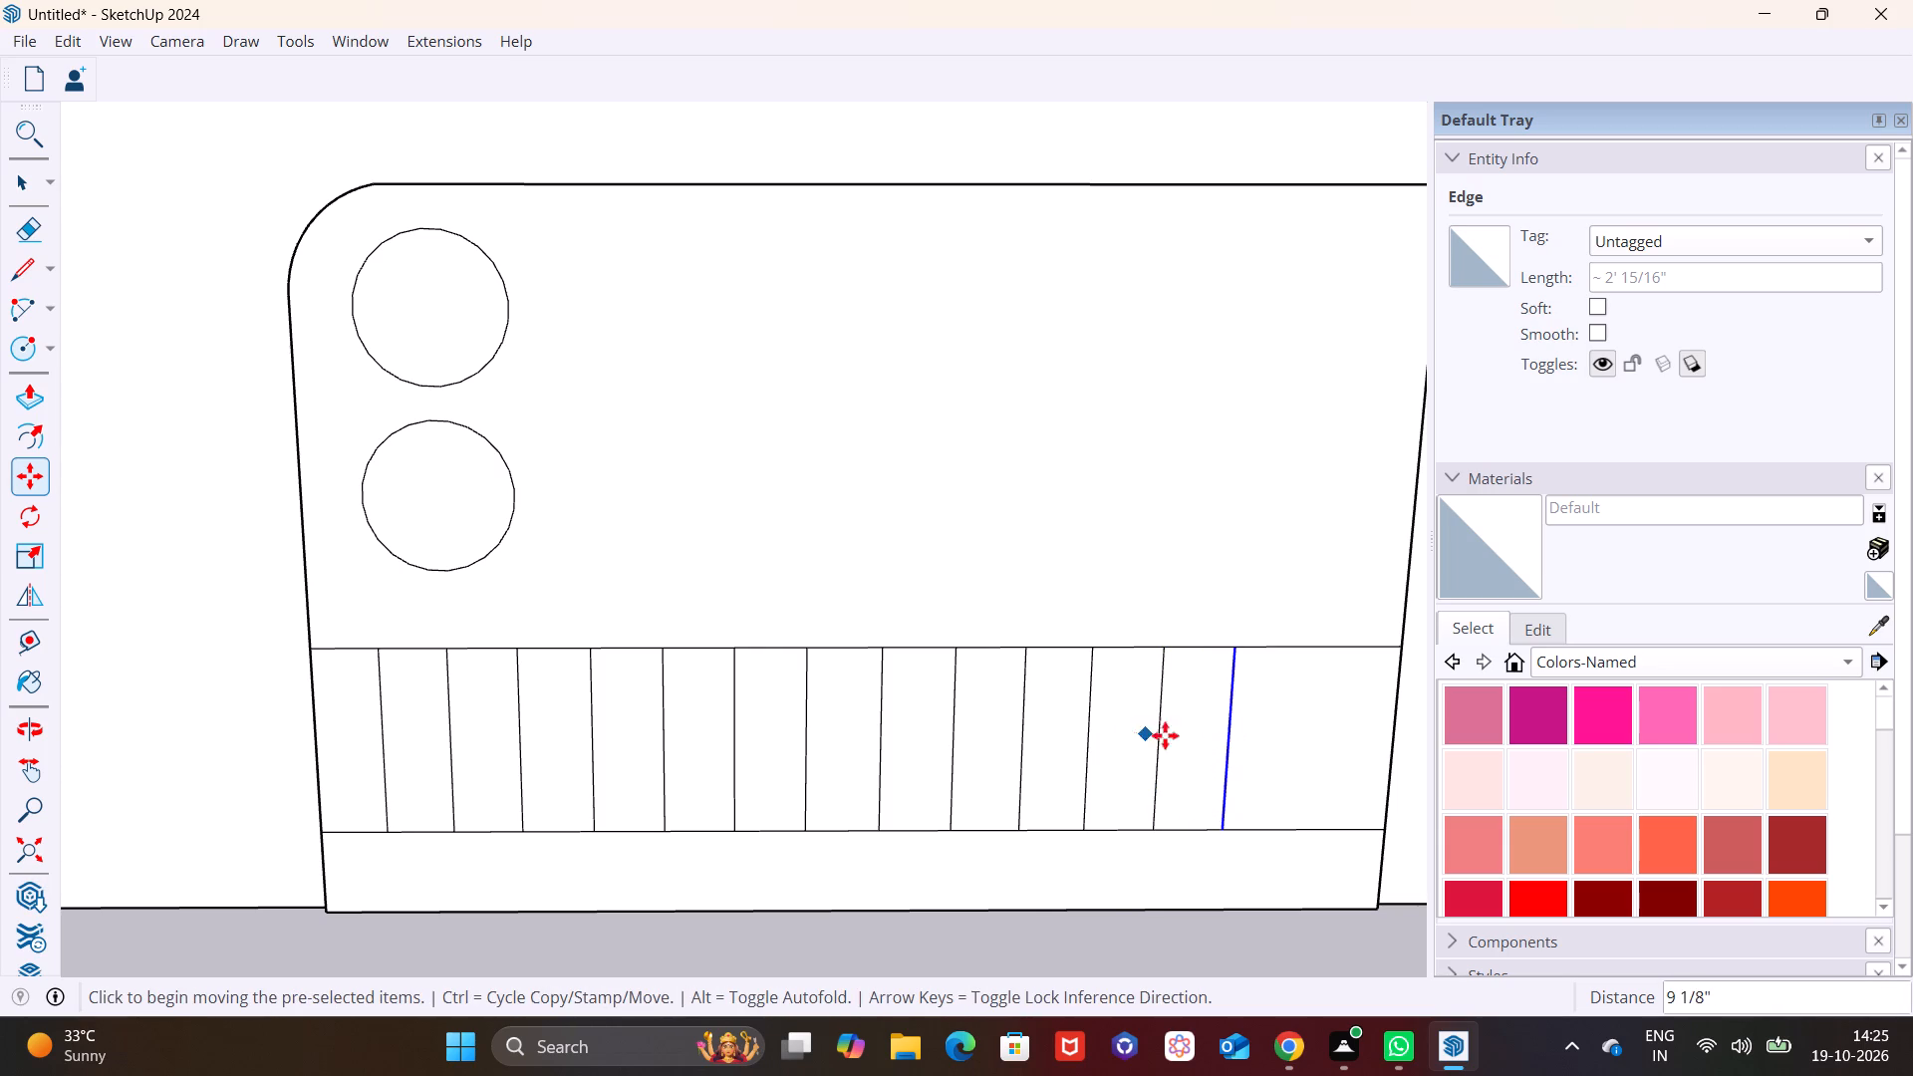
pyautogui.click(1225, 731)
pyautogui.click(1227, 731)
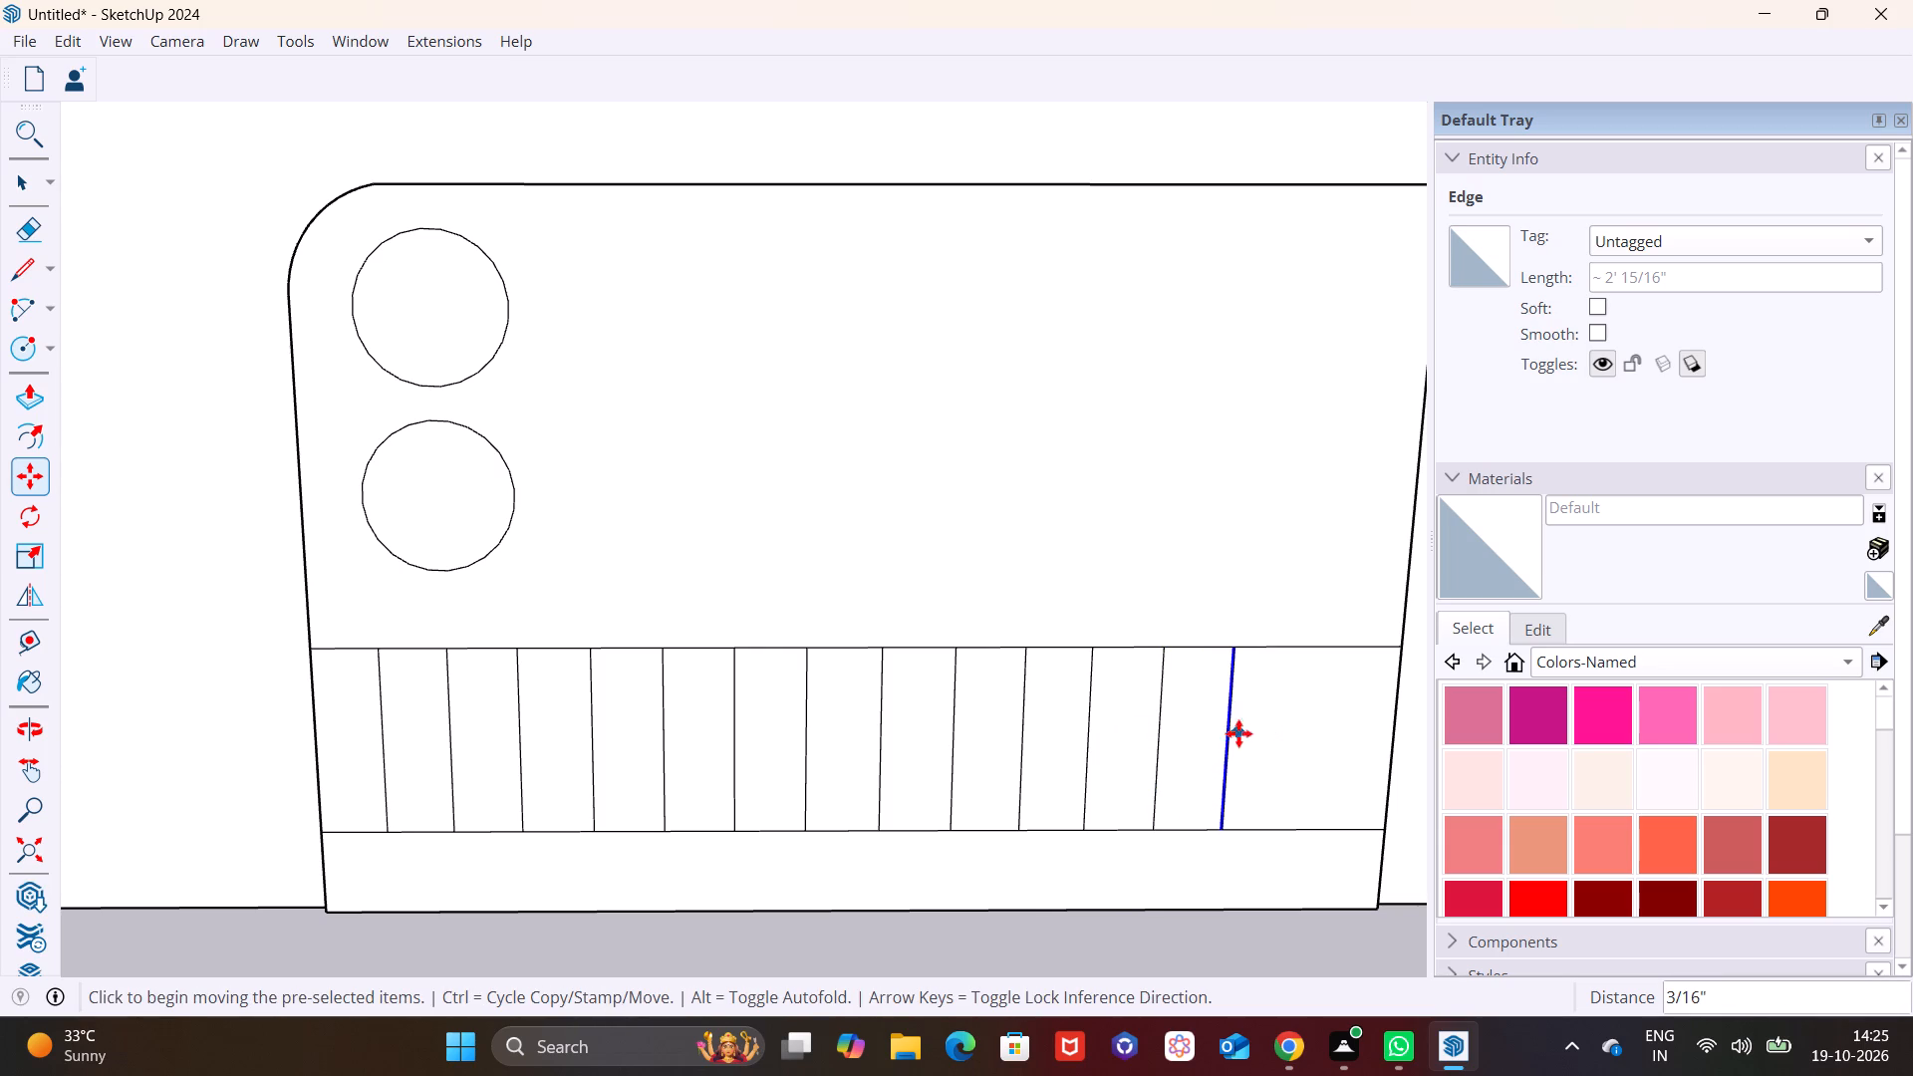
pyautogui.click(1229, 733)
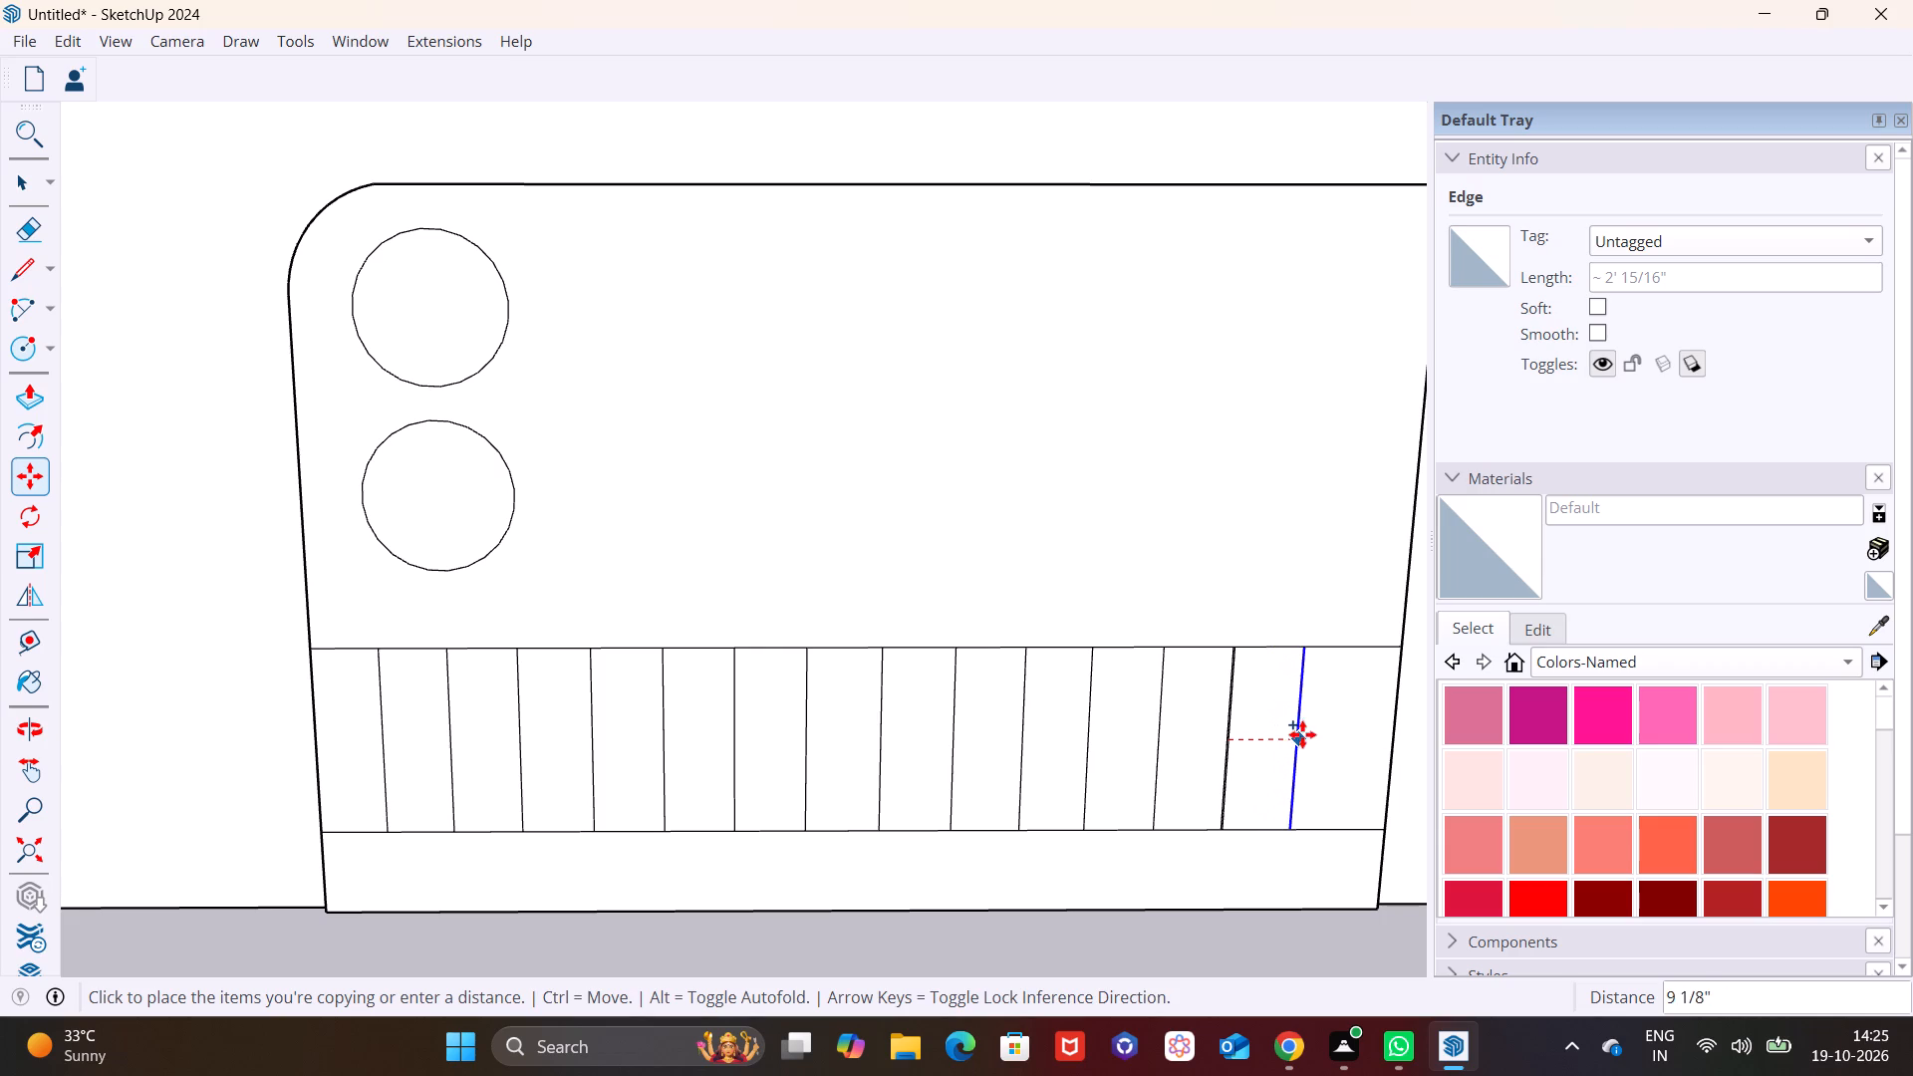
pyautogui.click(1313, 735)
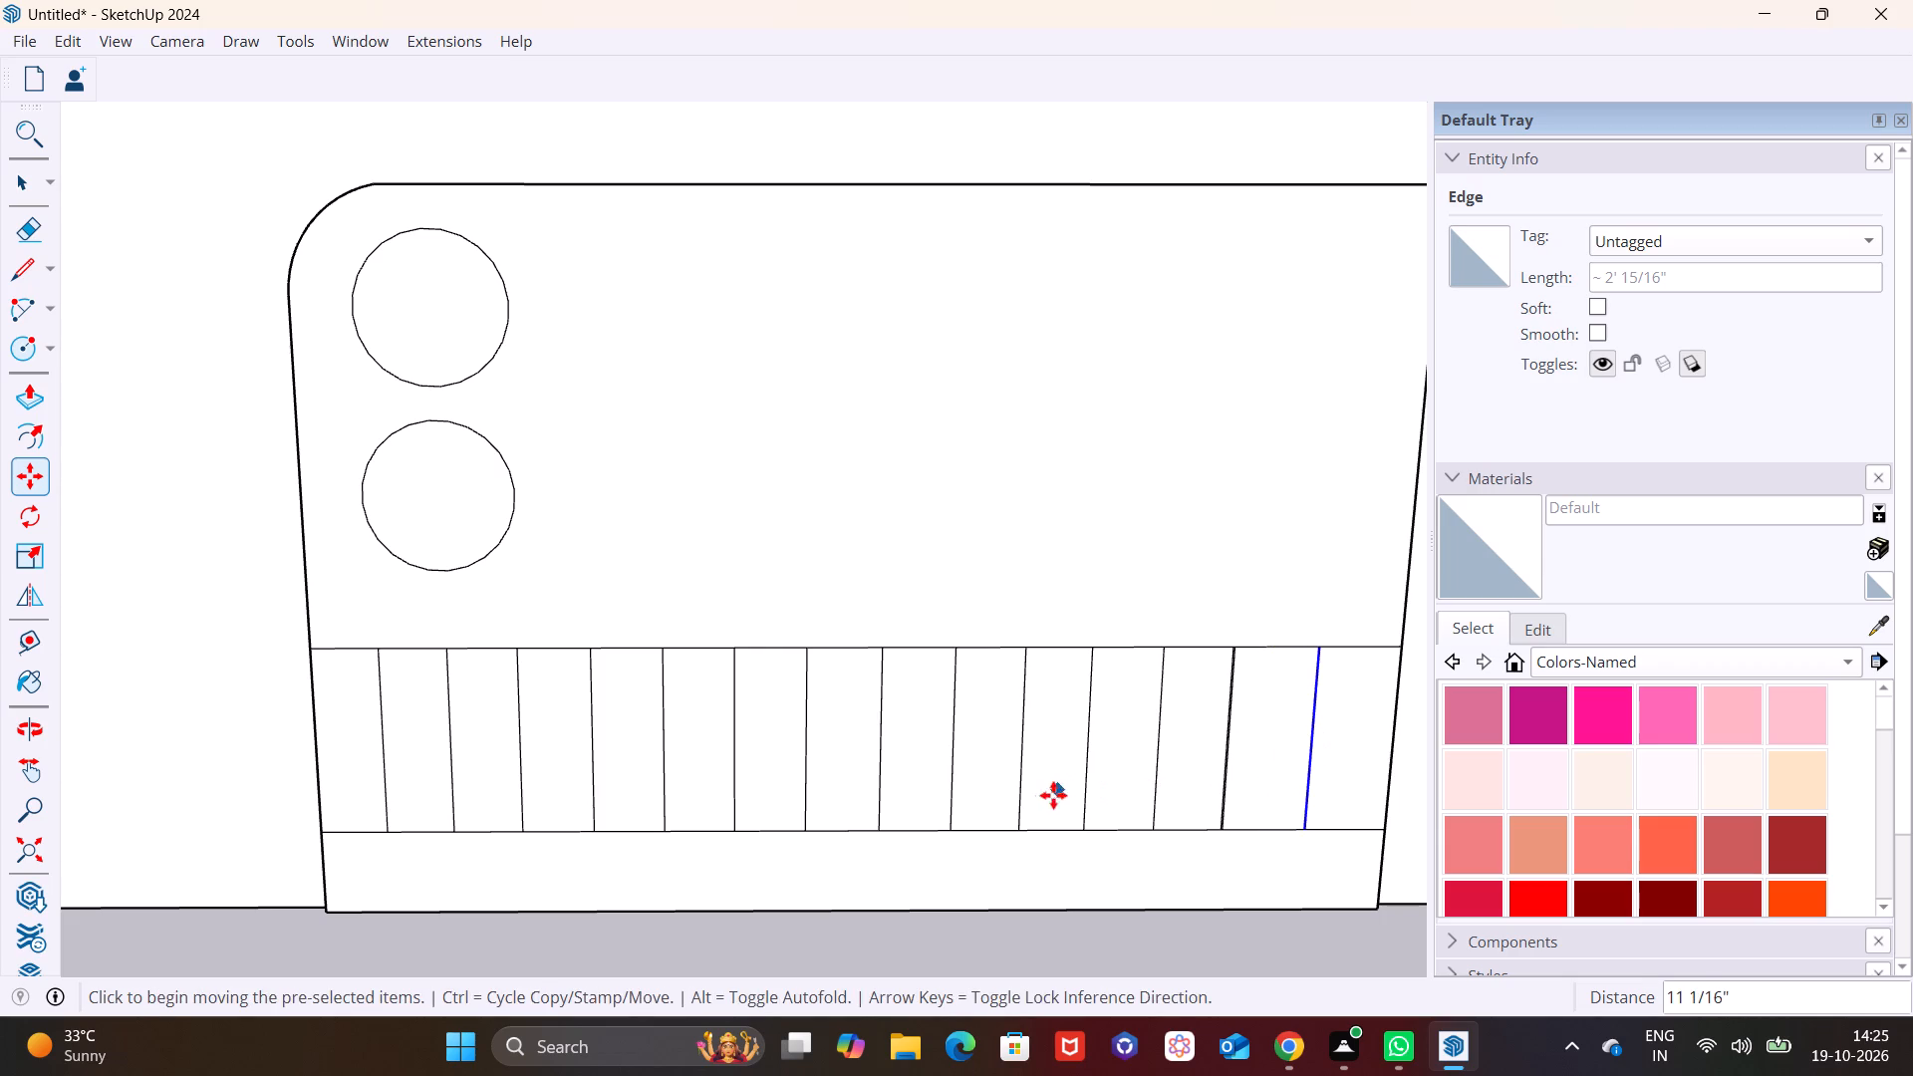
# Undo all the divider line copies on the band, keeping only the first vertical line near its rounded-corner end.
pyautogui.press('space')
pyautogui.click(1039, 624)
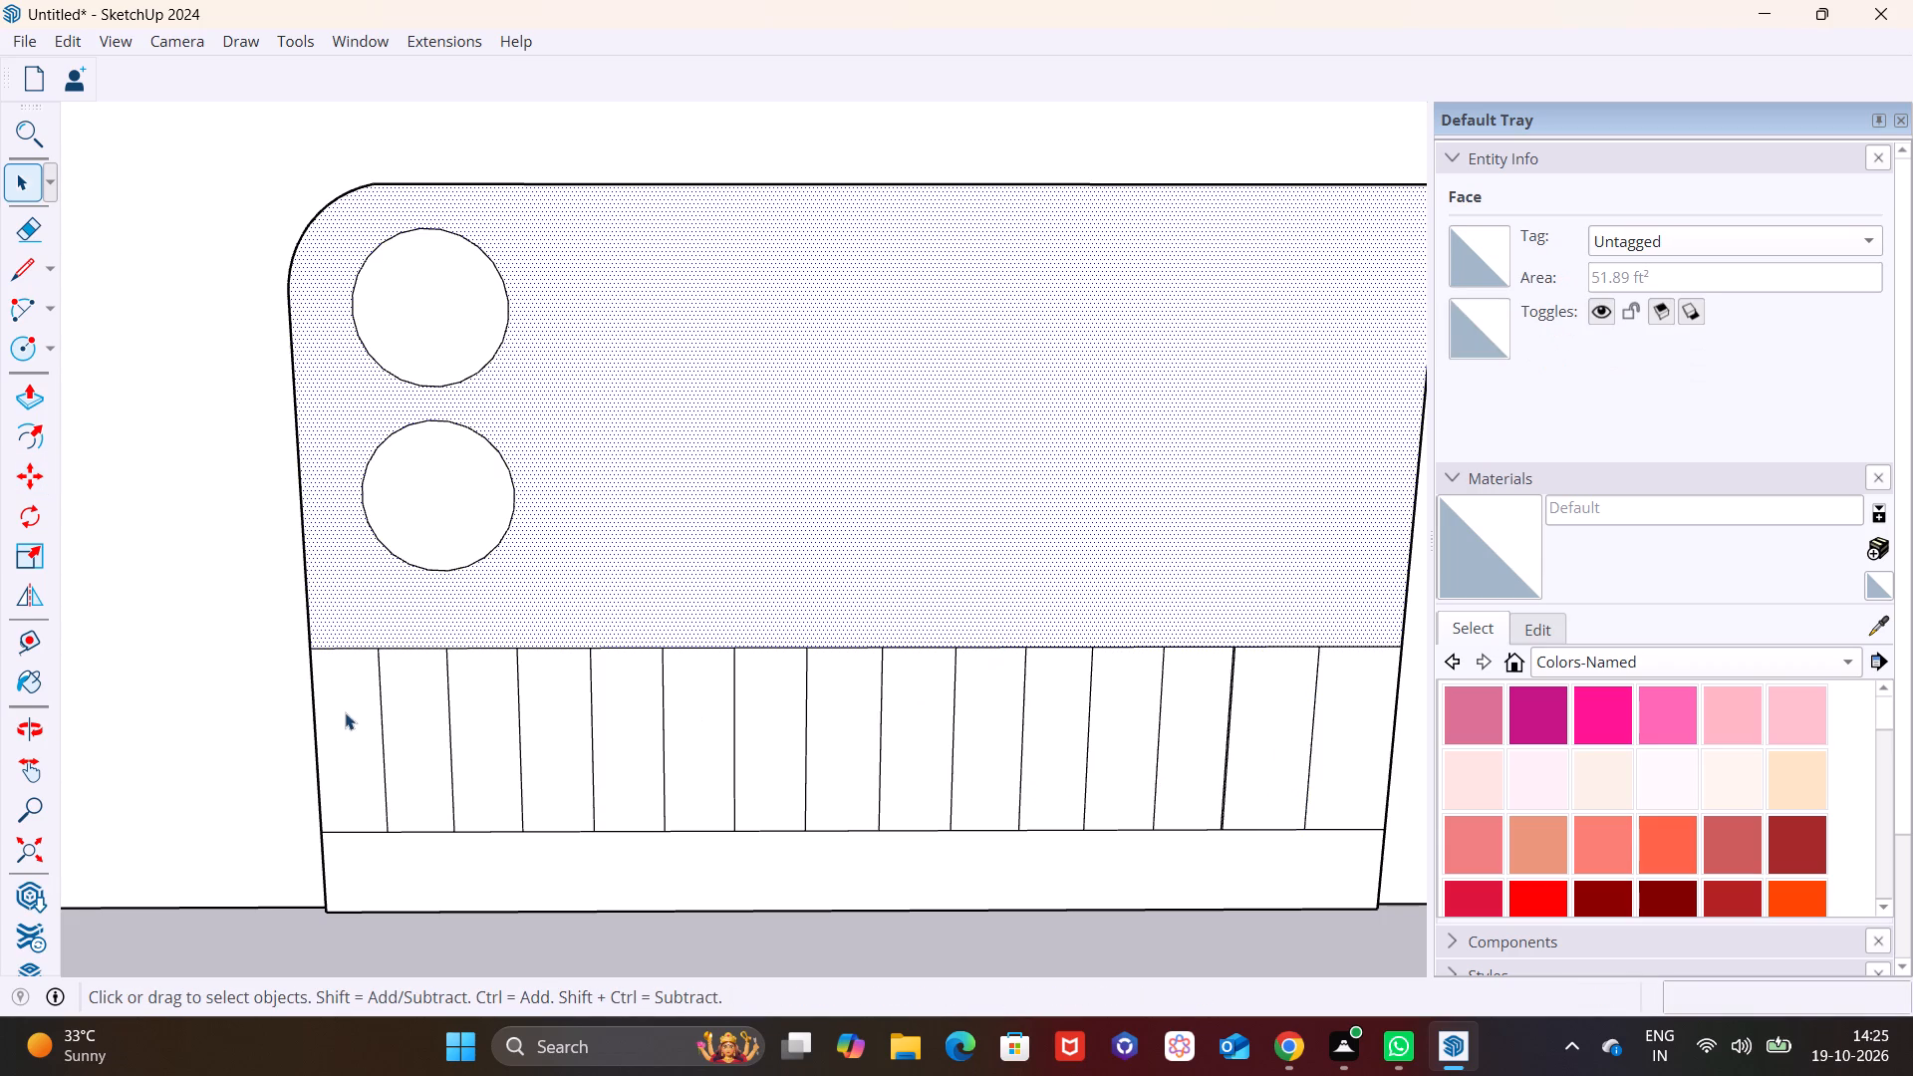
pyautogui.click(154, 725)
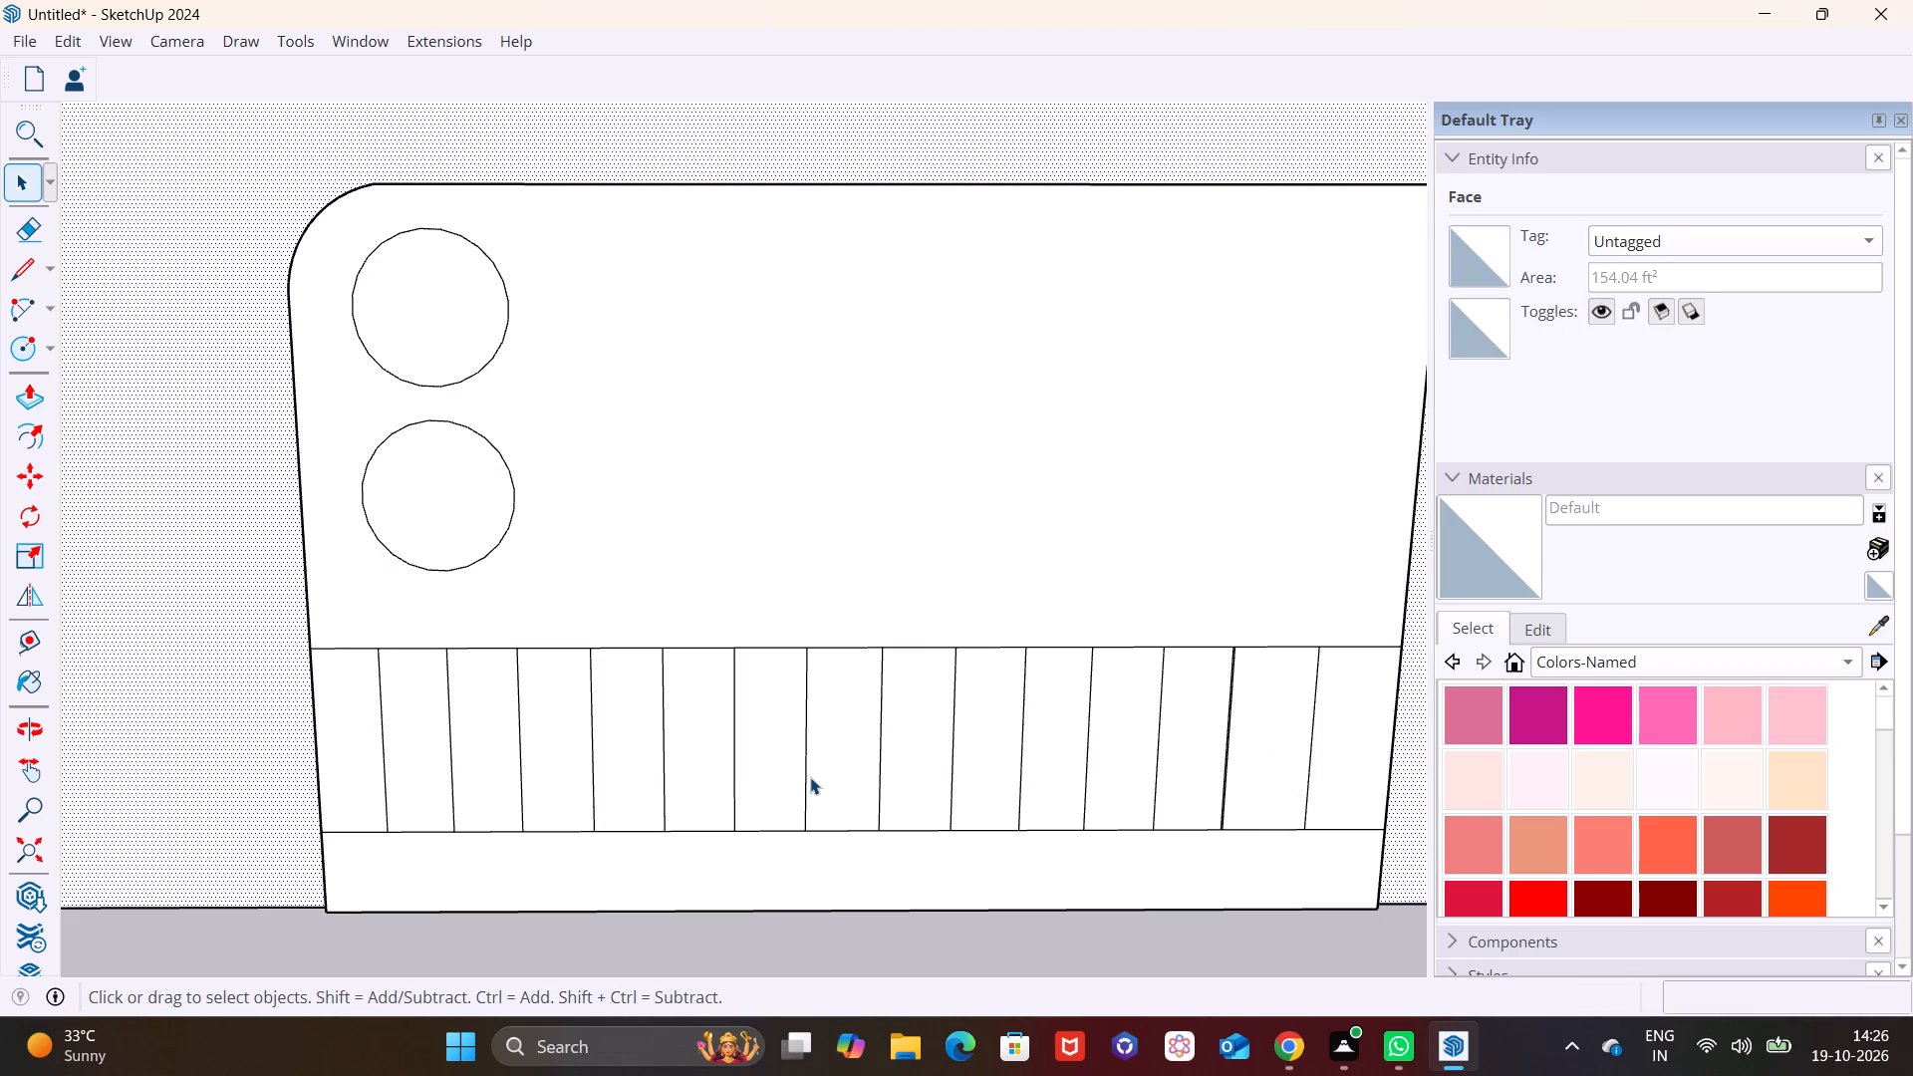
pyautogui.moveTo(866, 743); pyautogui.dragTo(801, 840, button='middle')
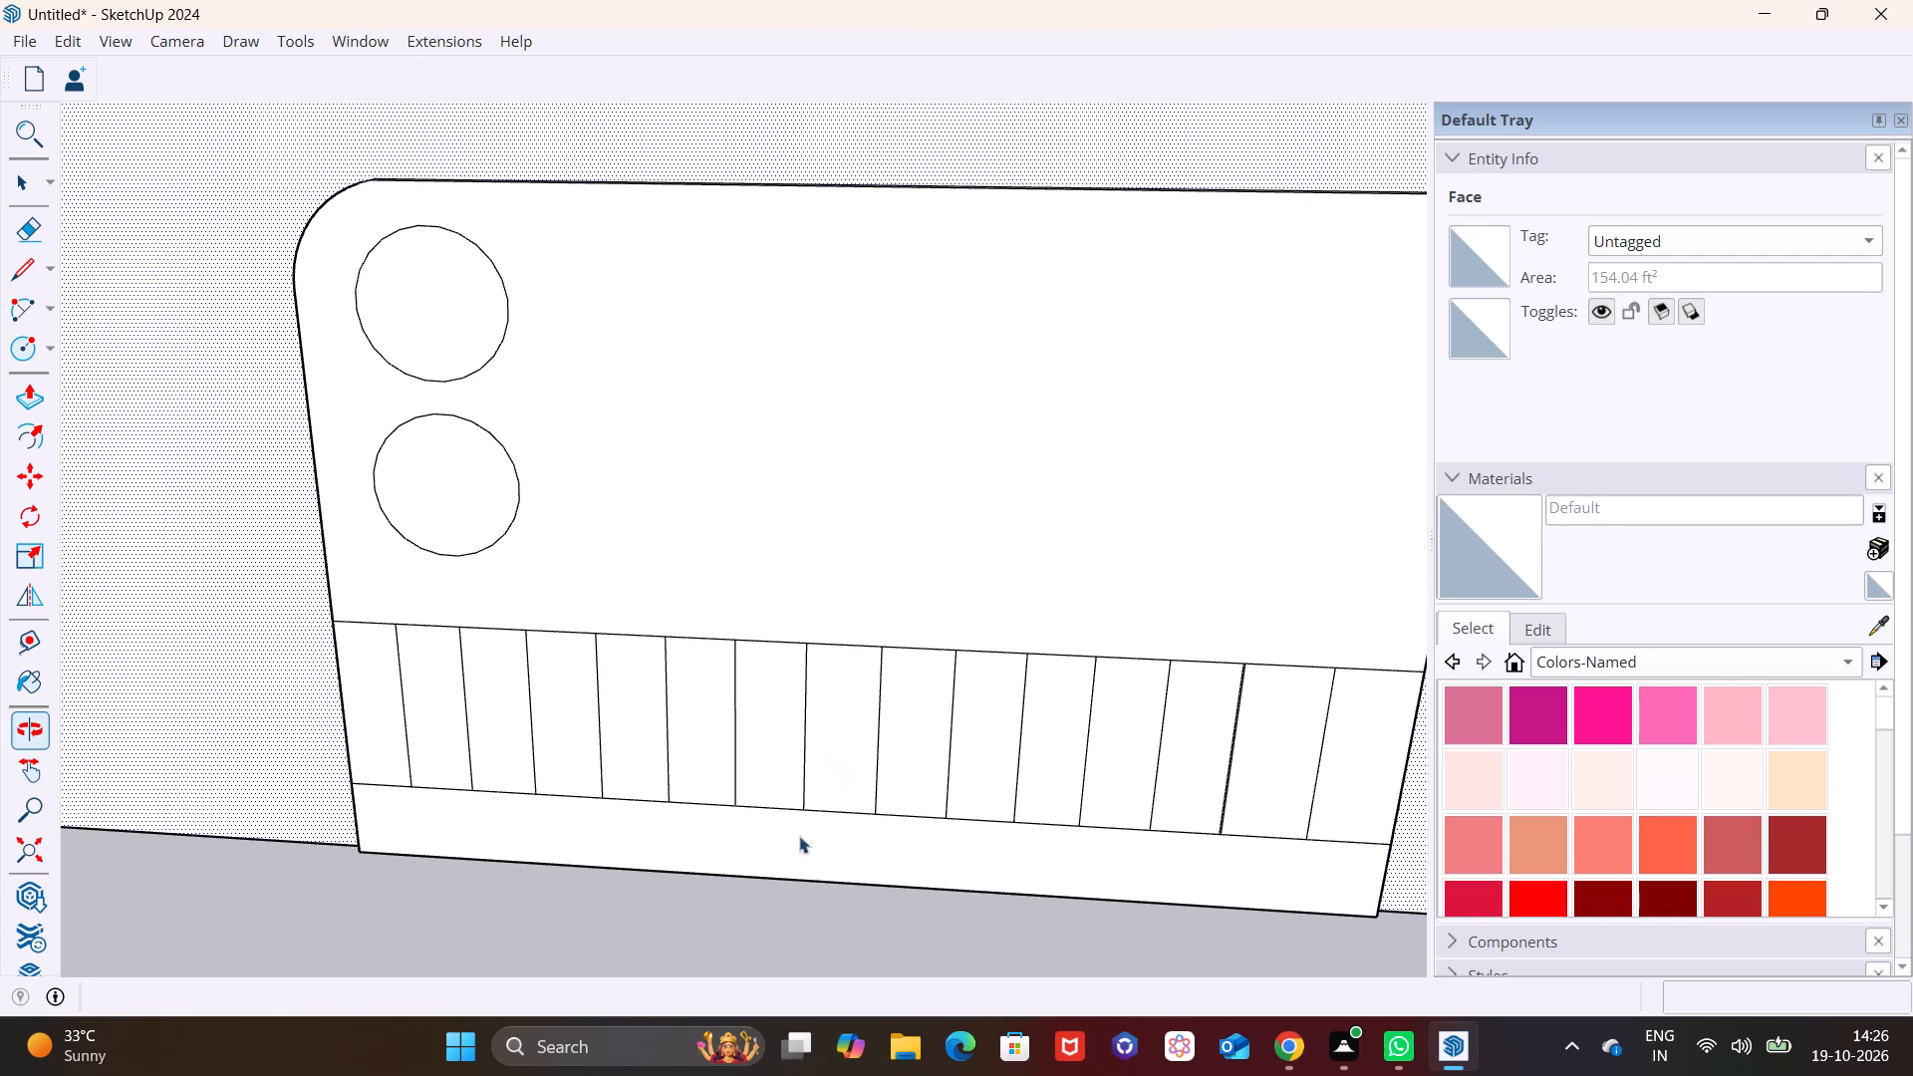
pyautogui.moveTo(782, 733); pyautogui.dragTo(770, 745, button='middle')
pyautogui.hotkey('ctrl', 'z')
pyautogui.hotkey('ctrl', 'z')
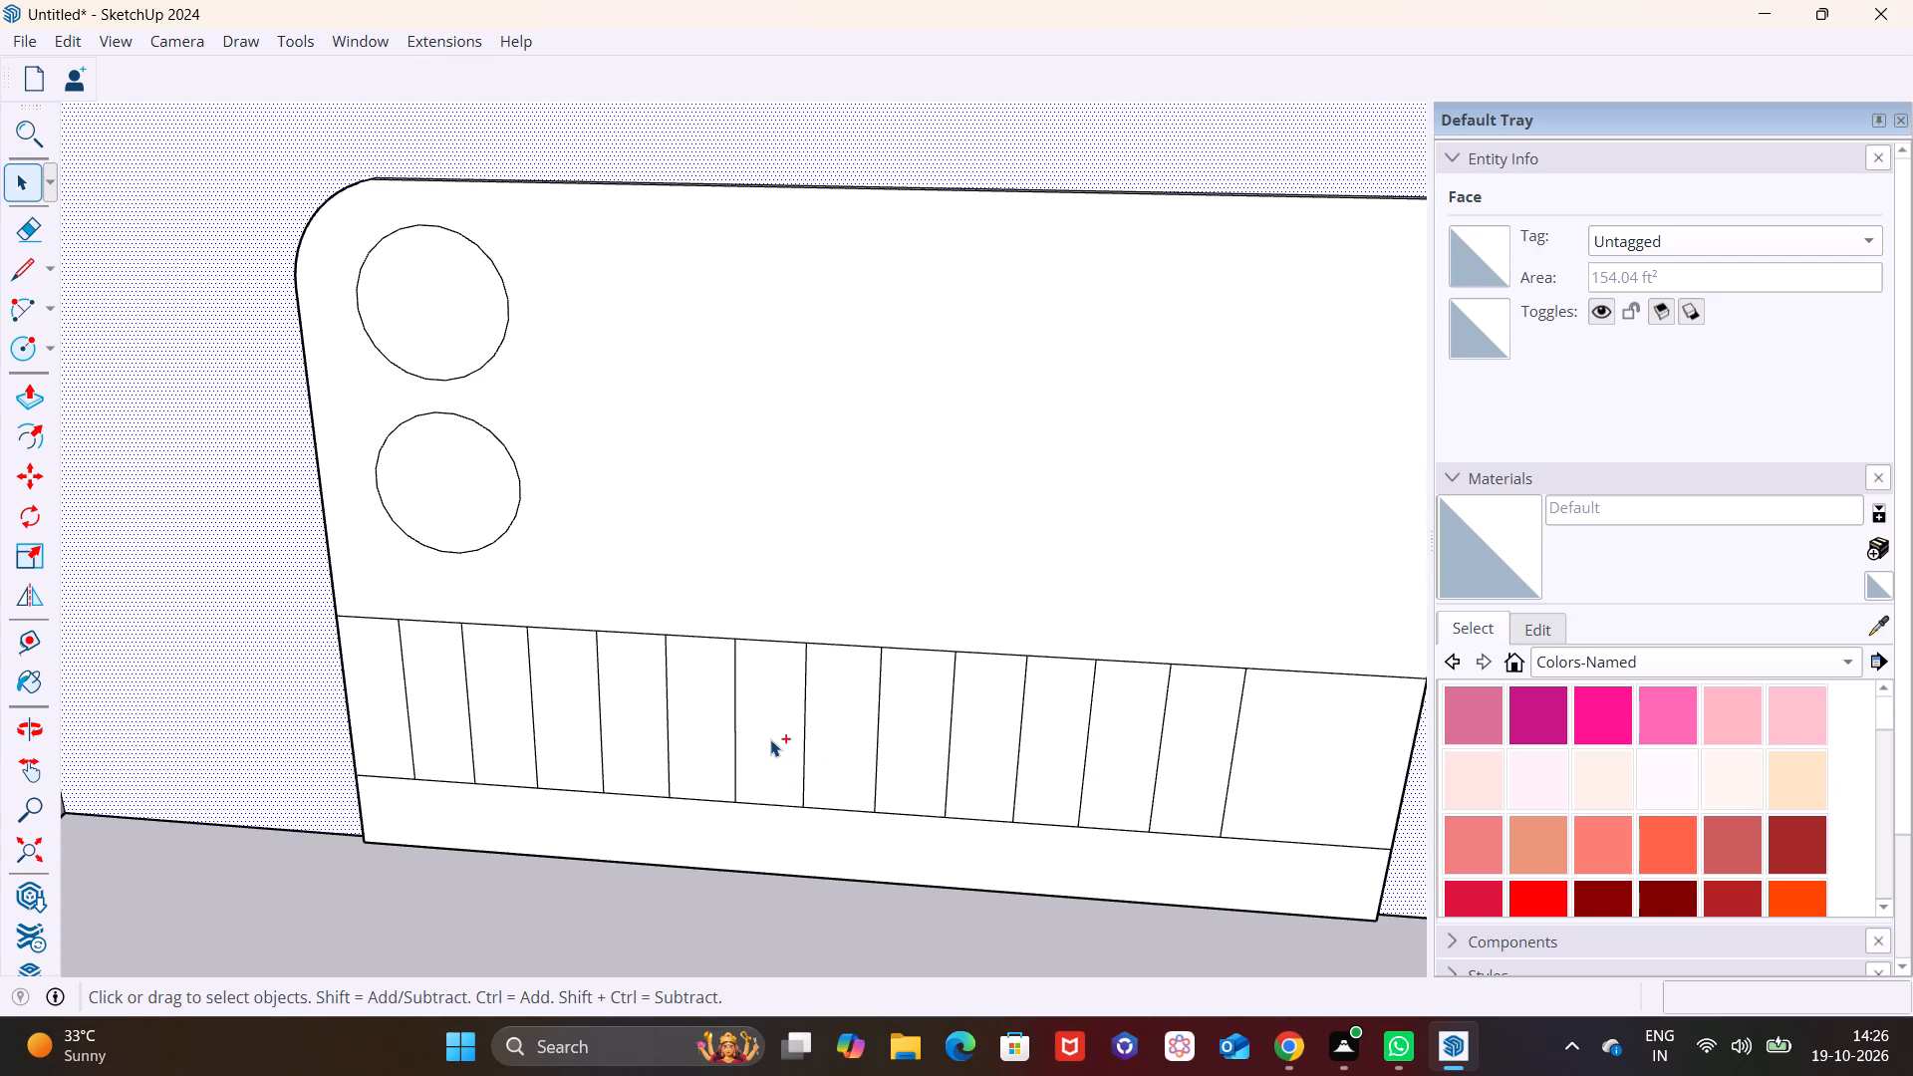
pyautogui.hotkey('ctrl', 'z')
pyautogui.hotkey('ctrl', 'z')
pyautogui.hotkey('ctrl', 'z')
pyautogui.hotkey('ctrl', 'z')
pyautogui.hotkey('ctrl', 'z')
pyautogui.hotkey('ctrl', 'z')
pyautogui.hotkey('ctrl', 'z')
pyautogui.hotkey('ctrl', 'z')
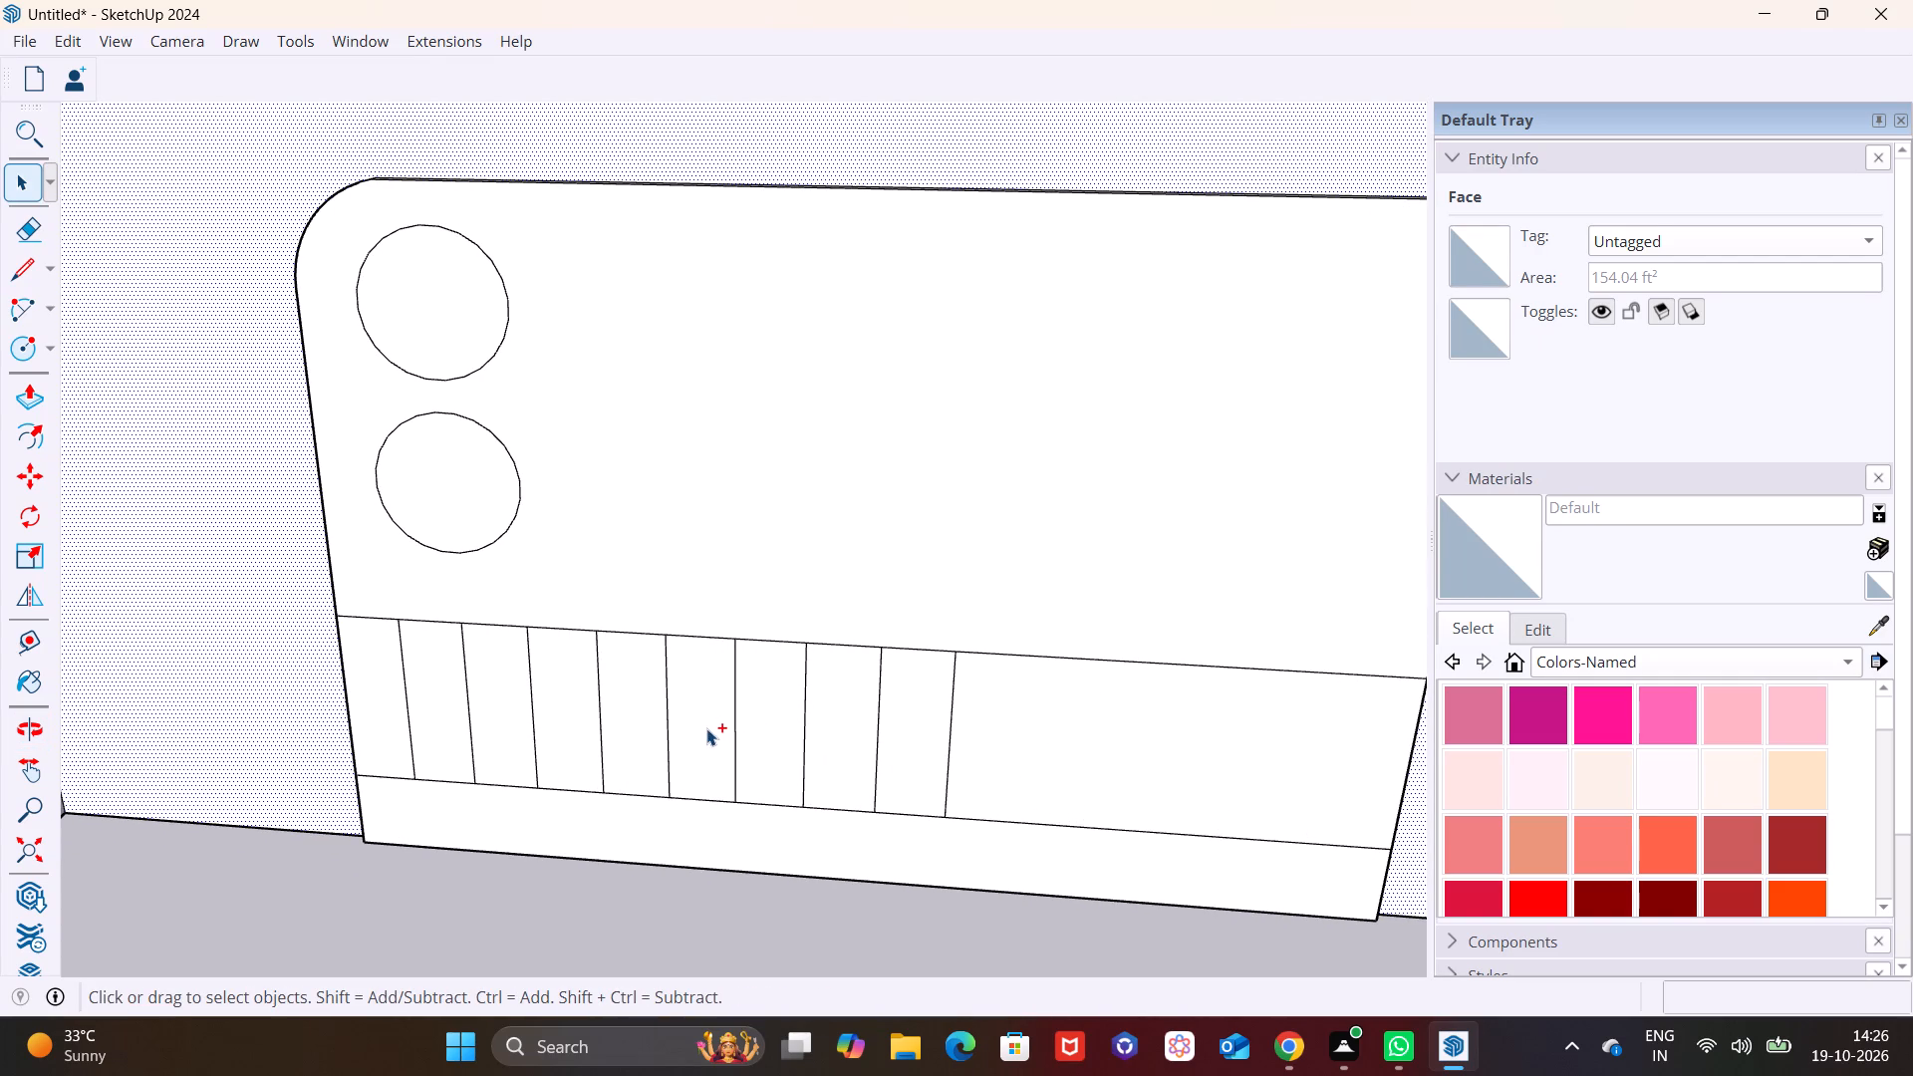
pyautogui.hotkey('ctrl', 'z')
pyautogui.hotkey('ctrl', 'z')
pyautogui.hotkey('ctrl', 'z')
pyautogui.hotkey('ctrl', 'z')
pyautogui.hotkey('ctrl', 'z')
pyautogui.hotkey('ctrl', 'z')
pyautogui.hotkey('ctrl', 'z')
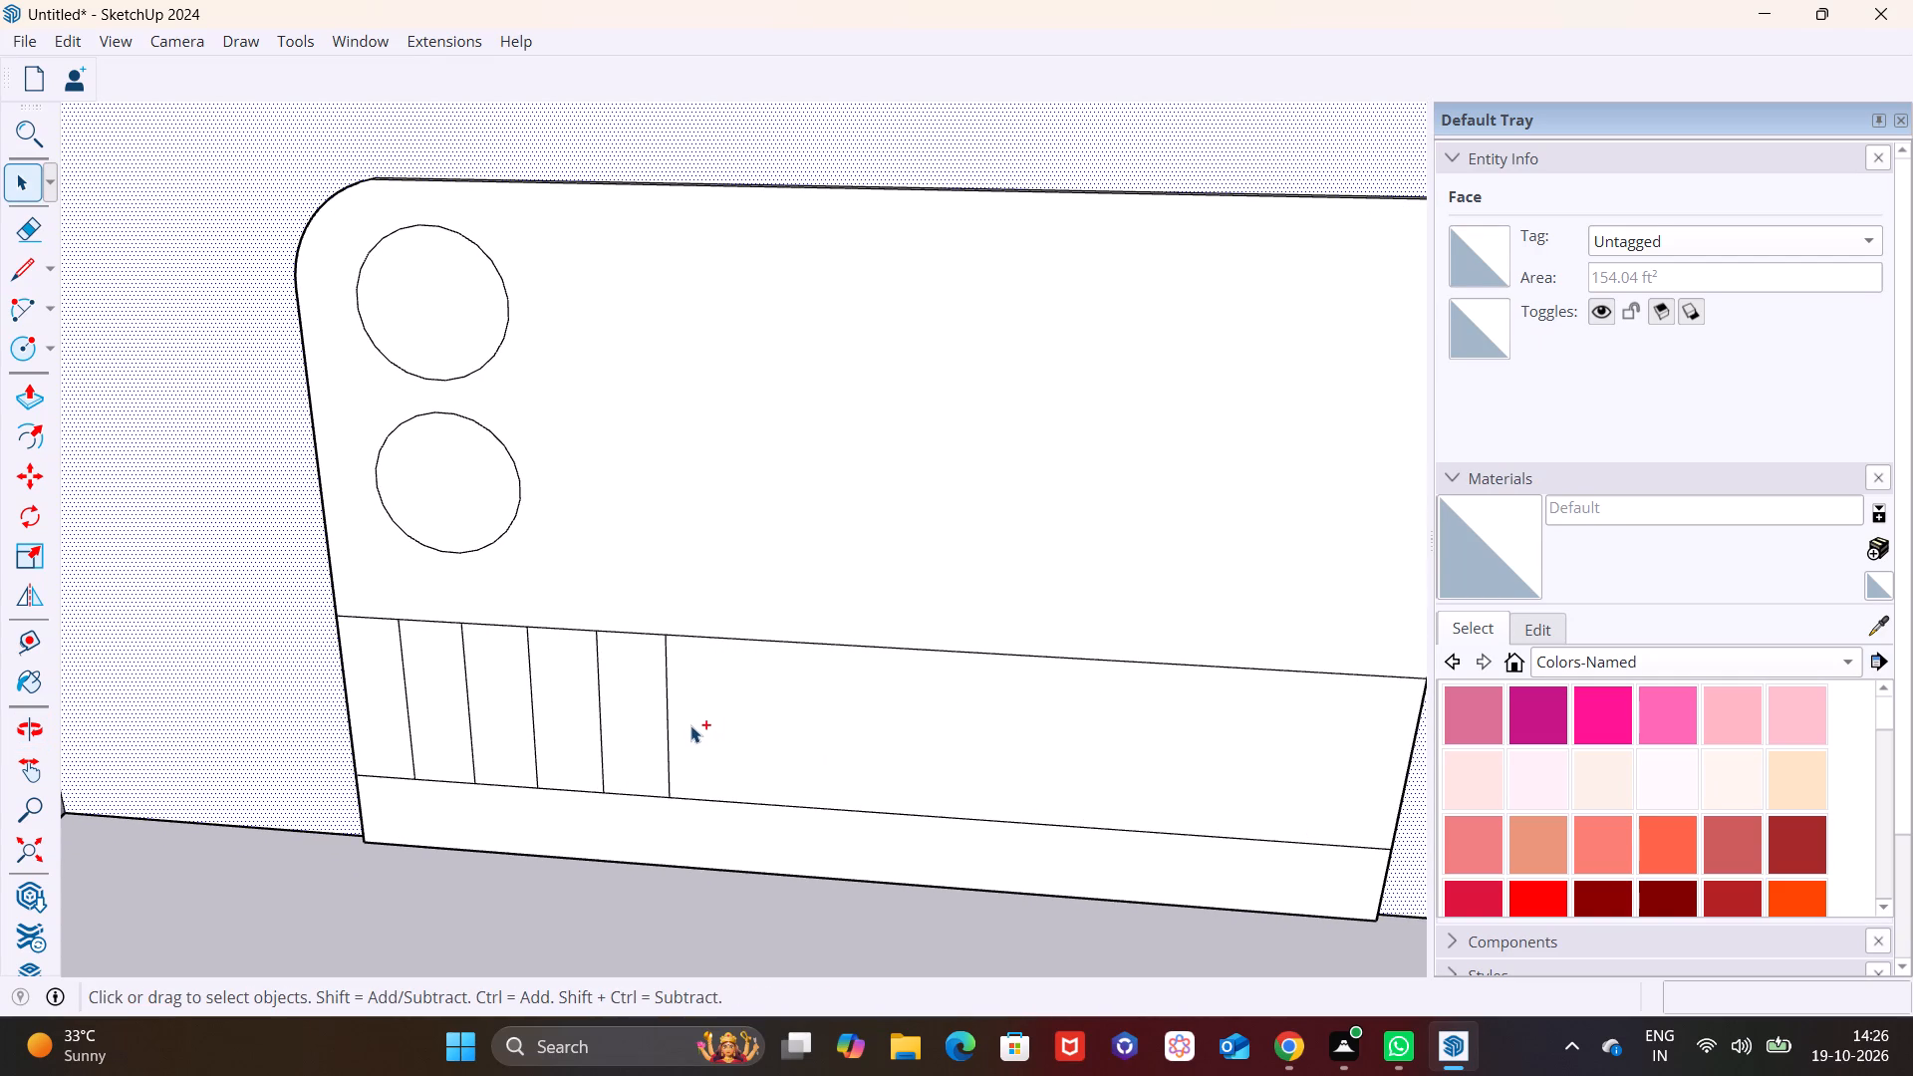
pyautogui.hotkey('ctrl', 'z')
pyautogui.hotkey('ctrl', 'z')
pyautogui.hotkey('ctrl', 'z')
pyautogui.hotkey('ctrl', 'z')
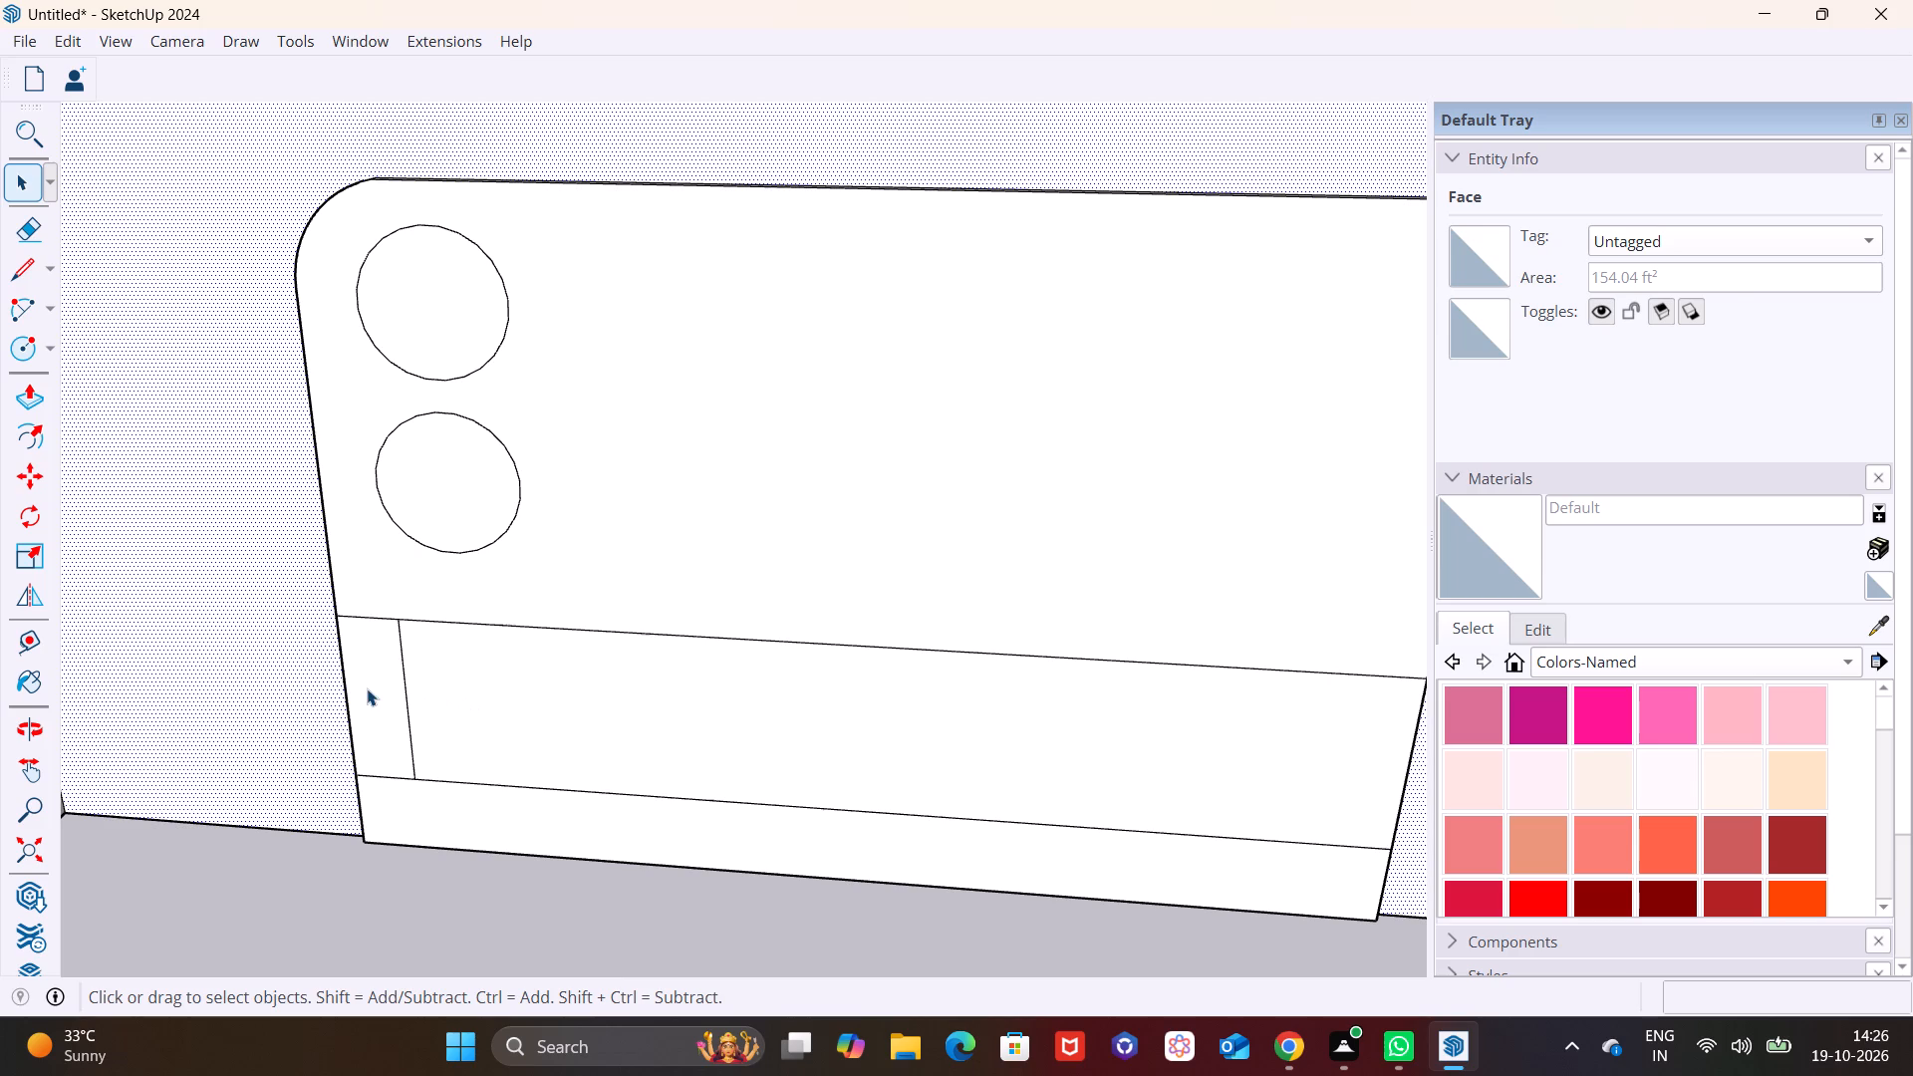
# Group the narrow end rectangle of the band, including its face and bounding edges.
pyautogui.click(367, 688)
pyautogui.doubleClick(371, 683)
pyautogui.rightClick(371, 683)
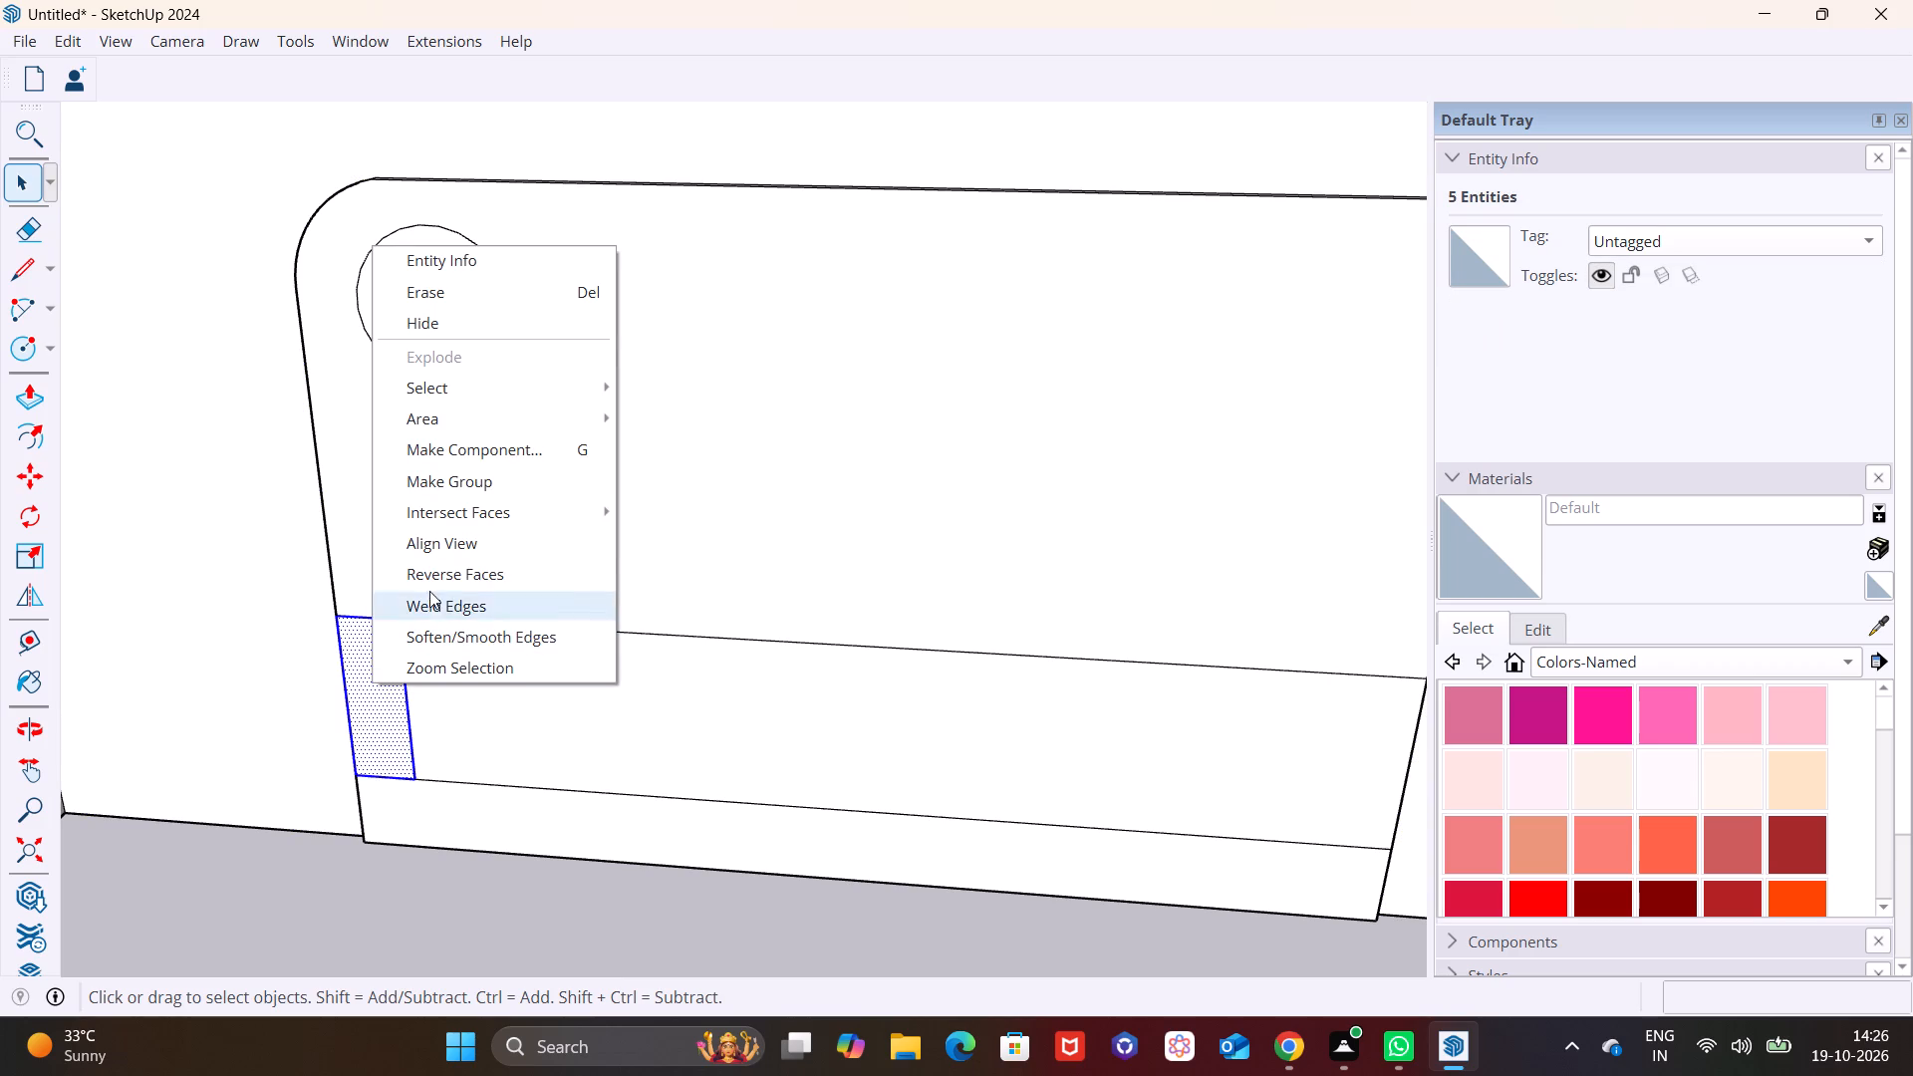
pyautogui.click(461, 490)
# Open the new rectangle group and Push/Pull its face slightly outward to form a thin raised strip.
pyautogui.click(383, 663)
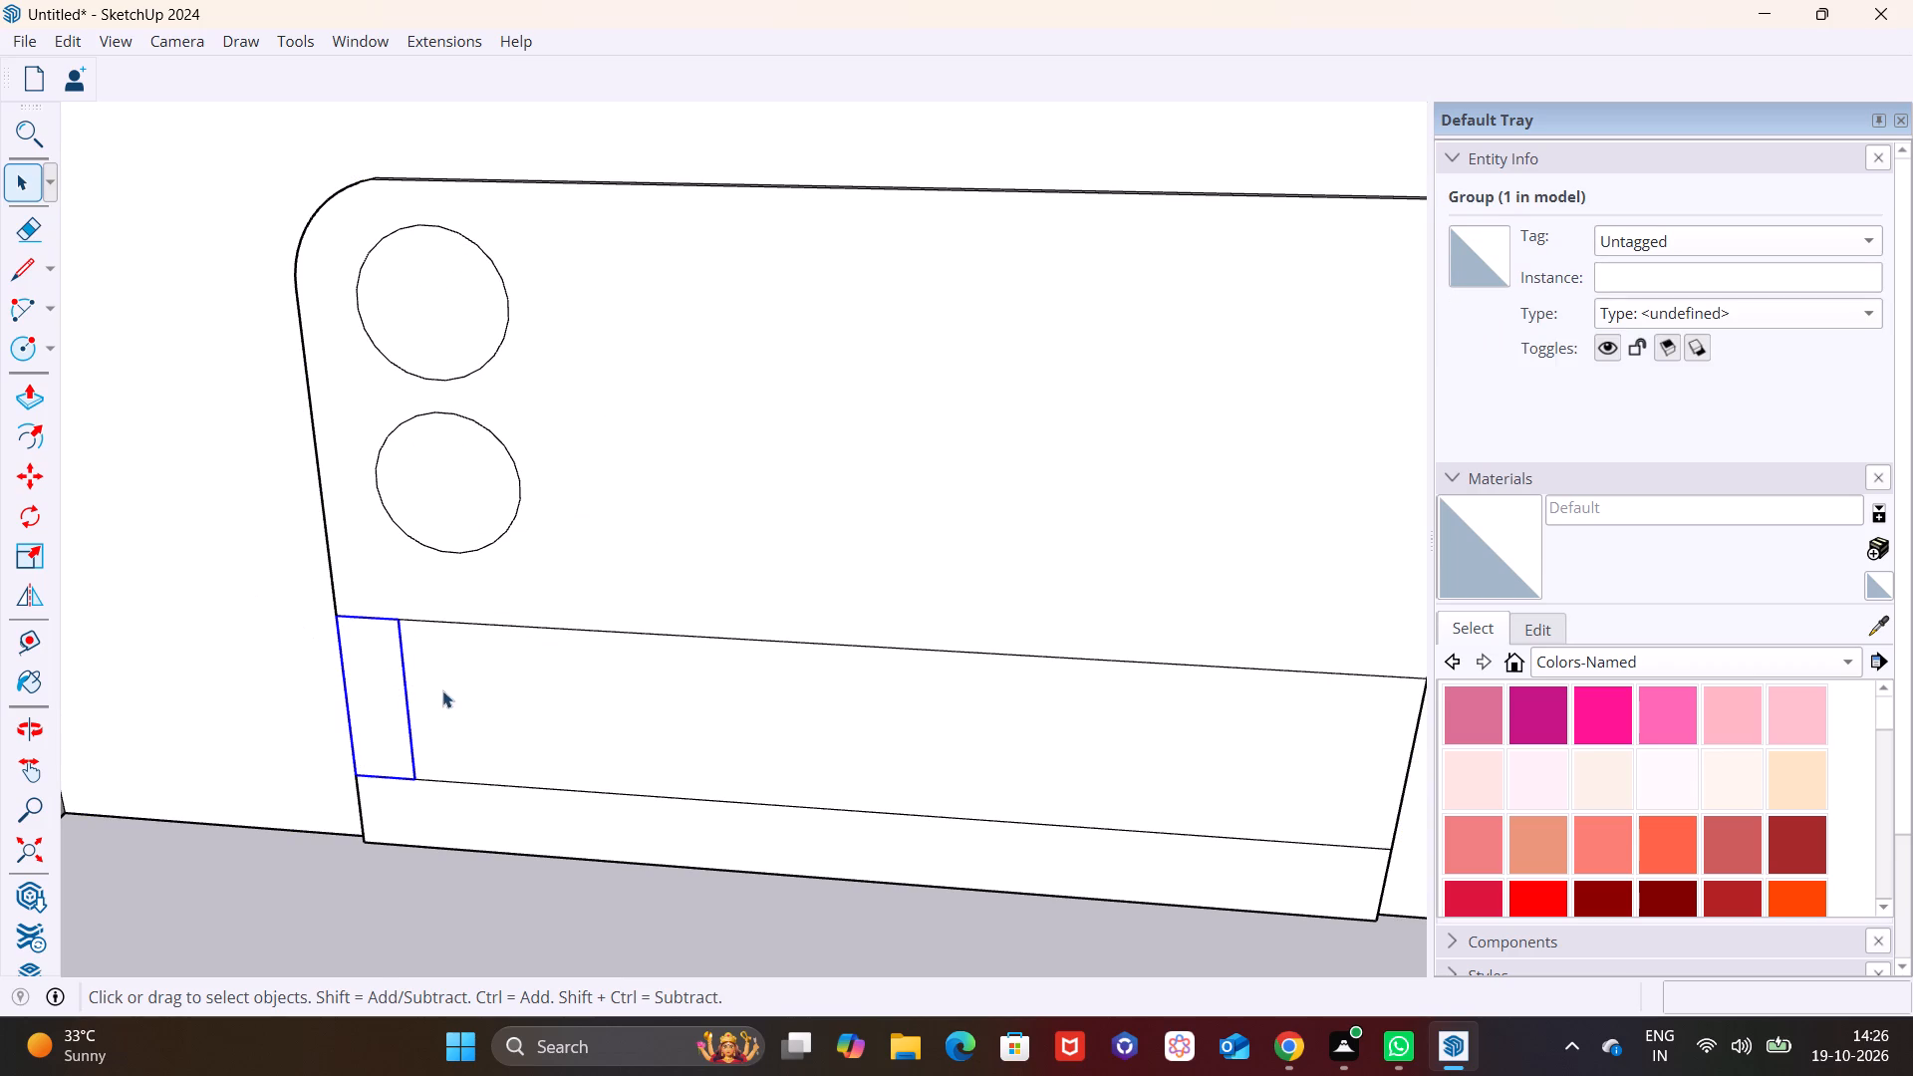
pyautogui.tripleClick(399, 684)
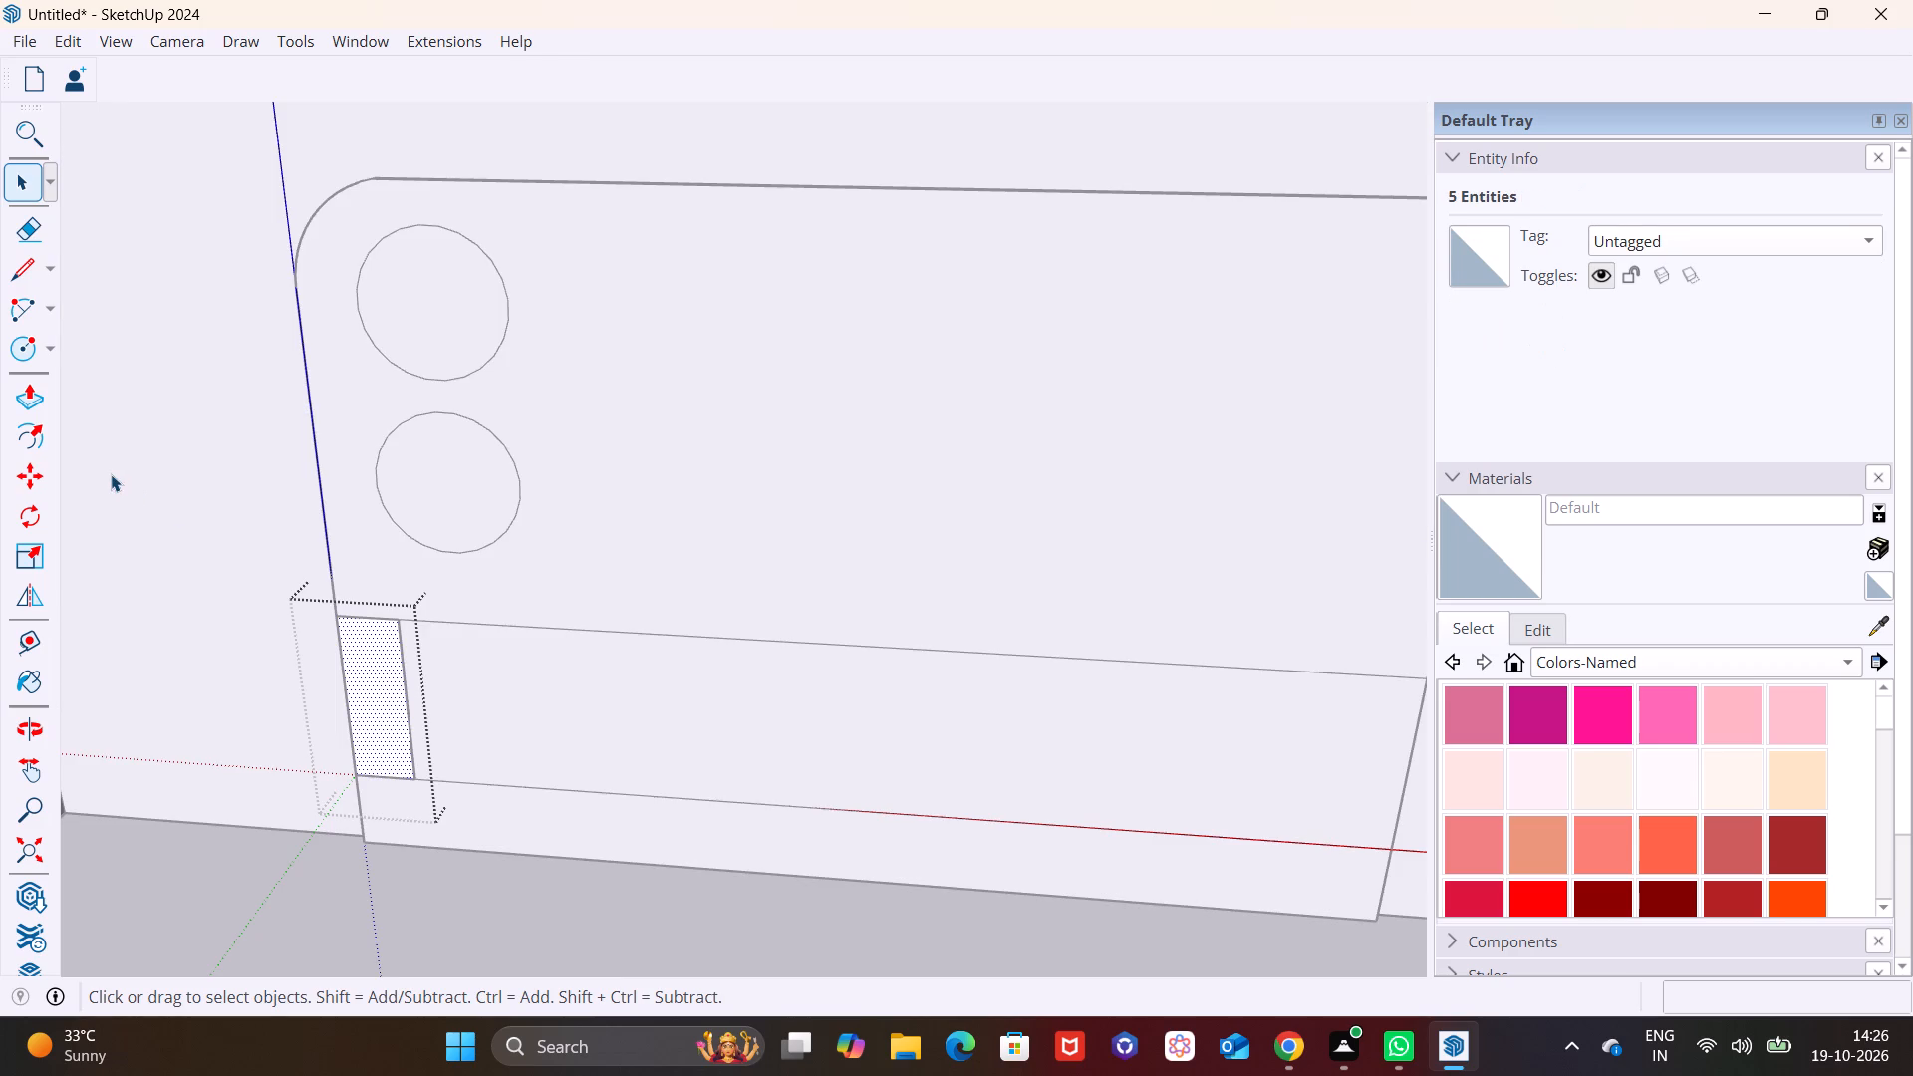
pyautogui.click(34, 403)
pyautogui.click(369, 634)
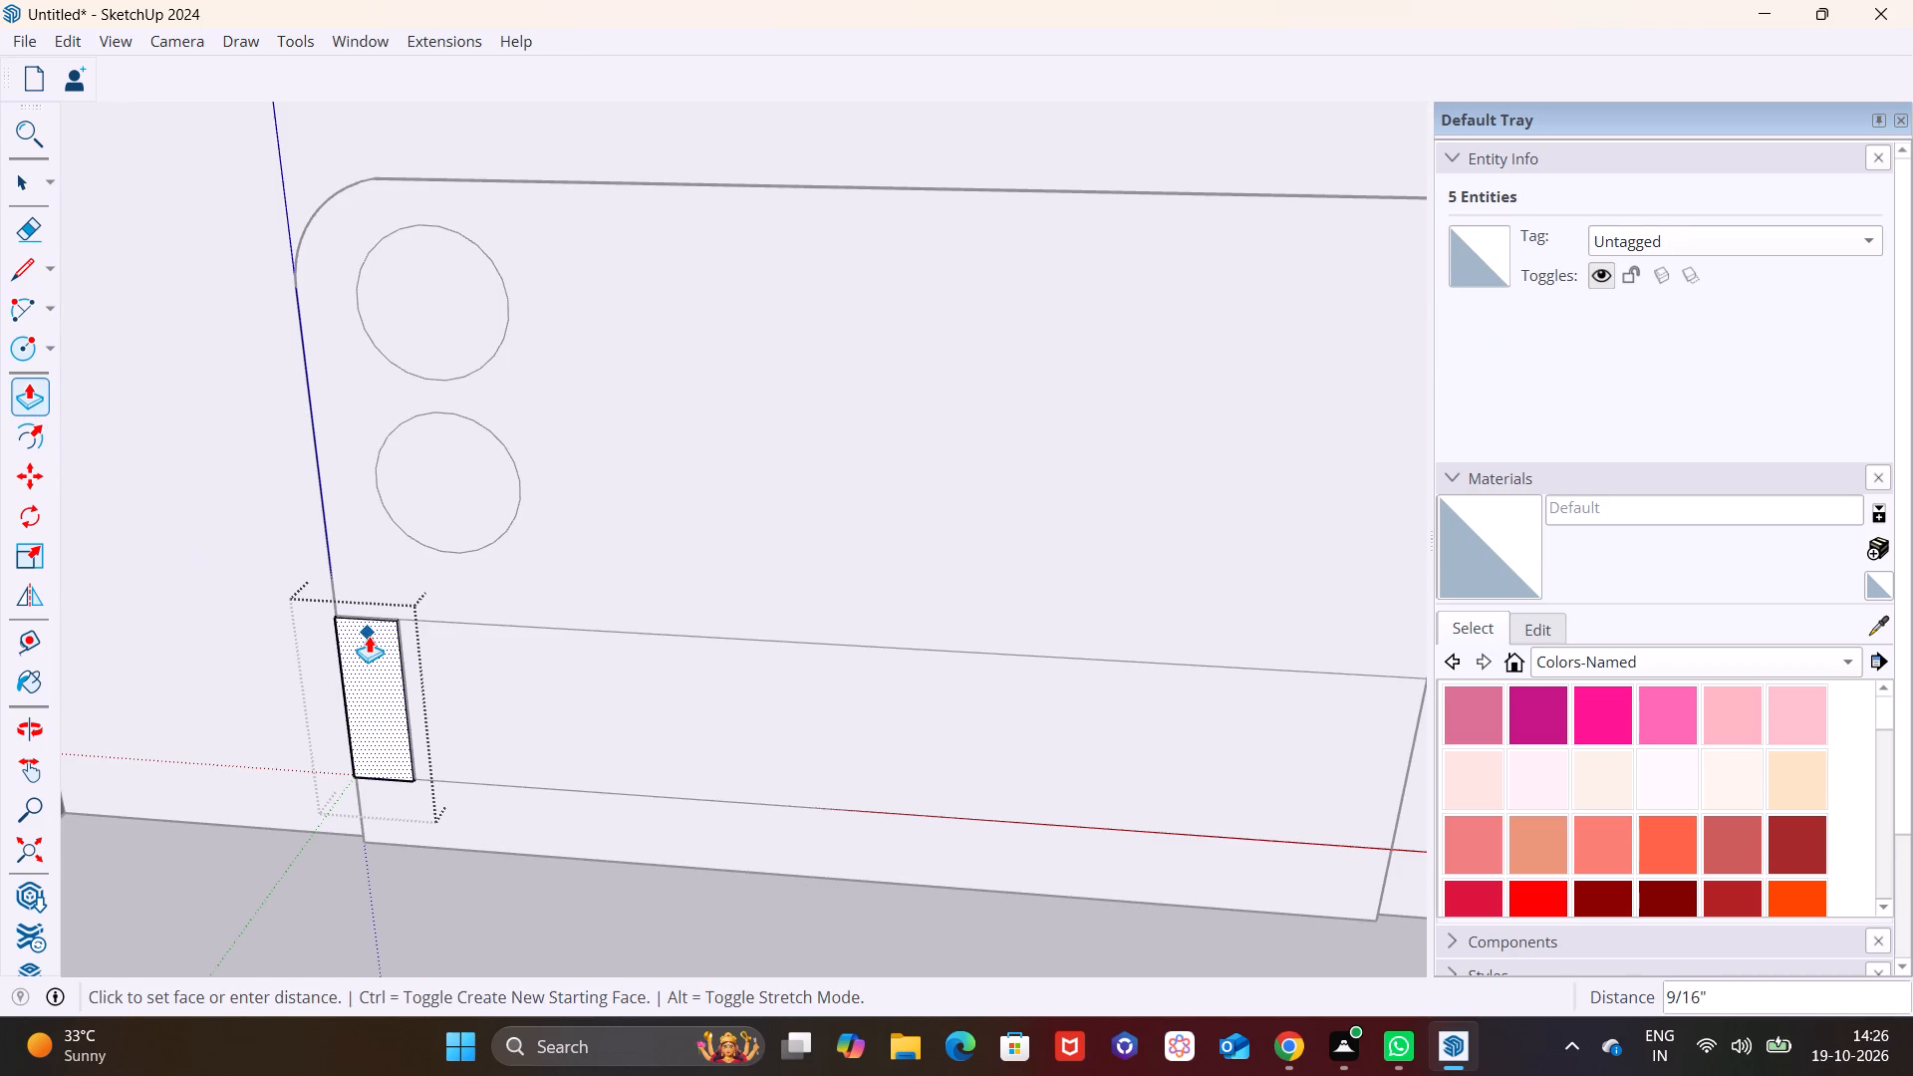
pyautogui.click(366, 639)
pyautogui.press('space')
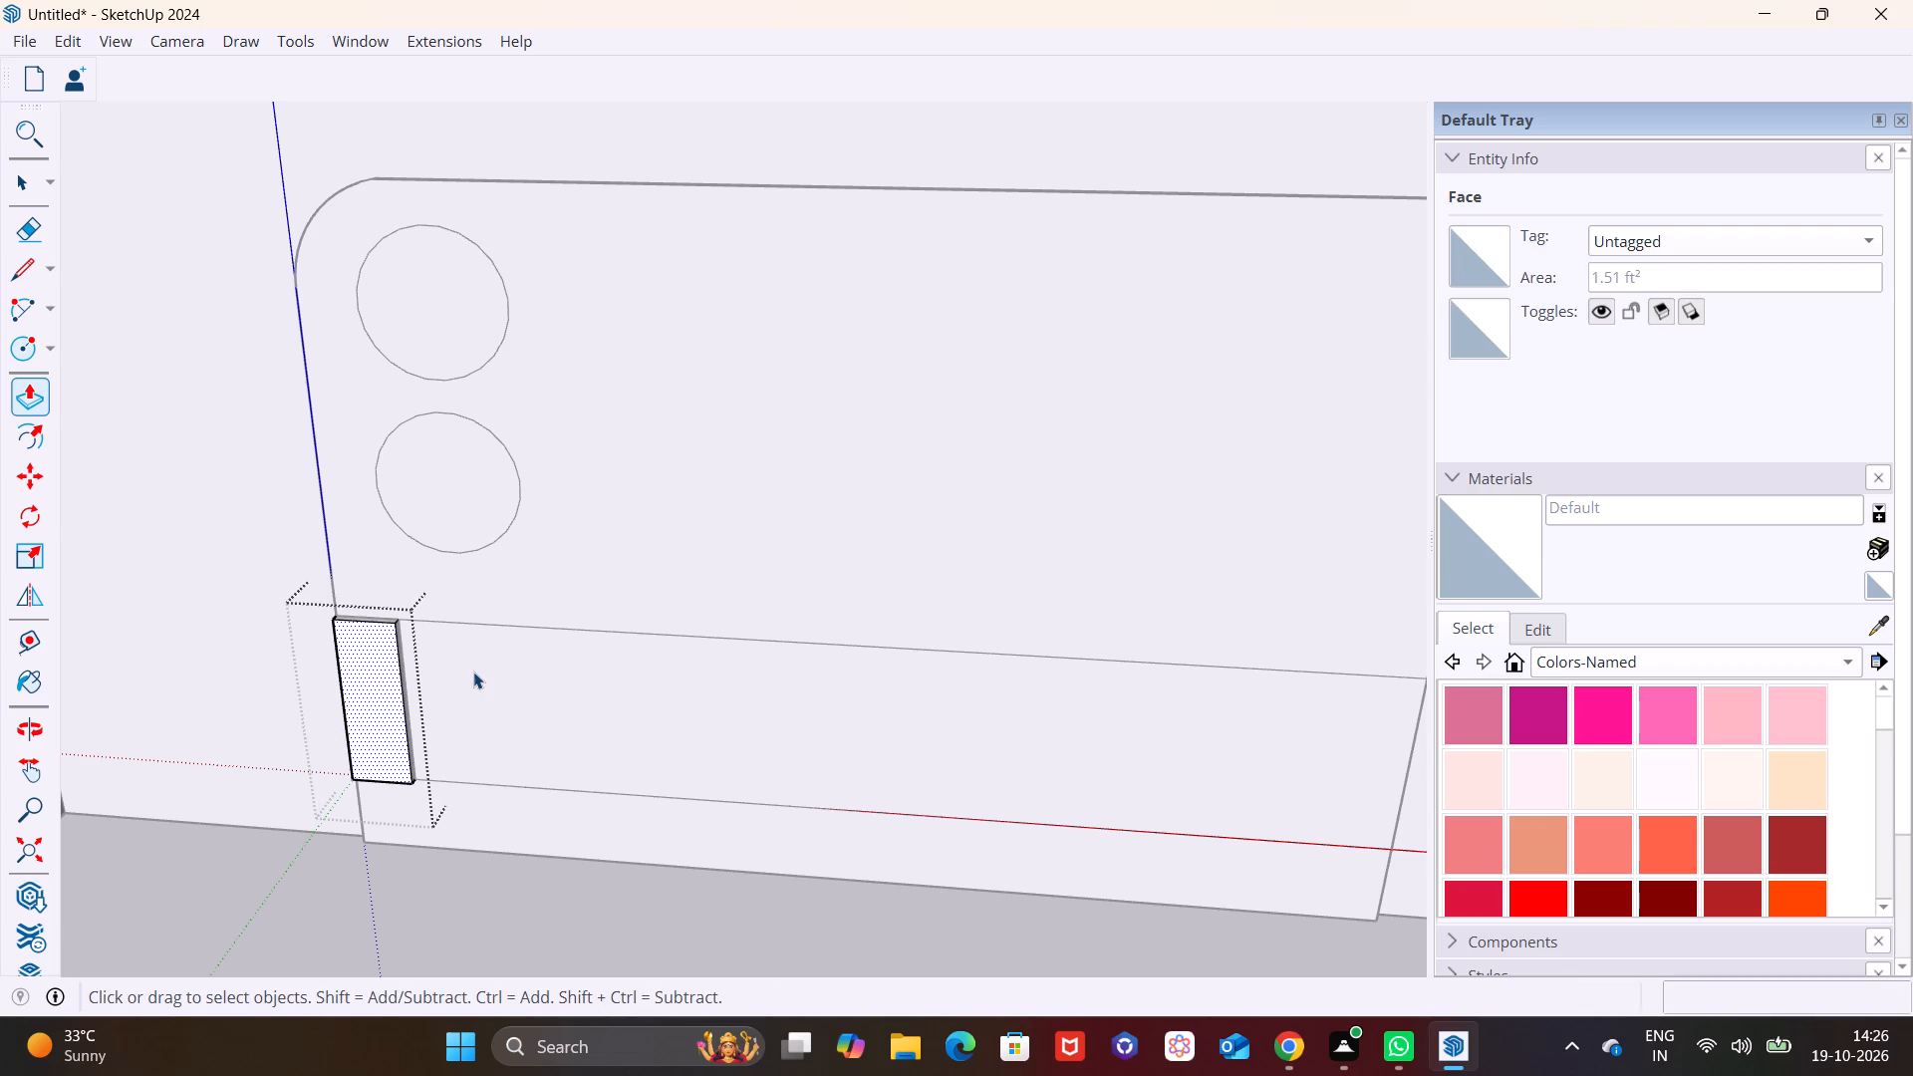
pyautogui.click(473, 672)
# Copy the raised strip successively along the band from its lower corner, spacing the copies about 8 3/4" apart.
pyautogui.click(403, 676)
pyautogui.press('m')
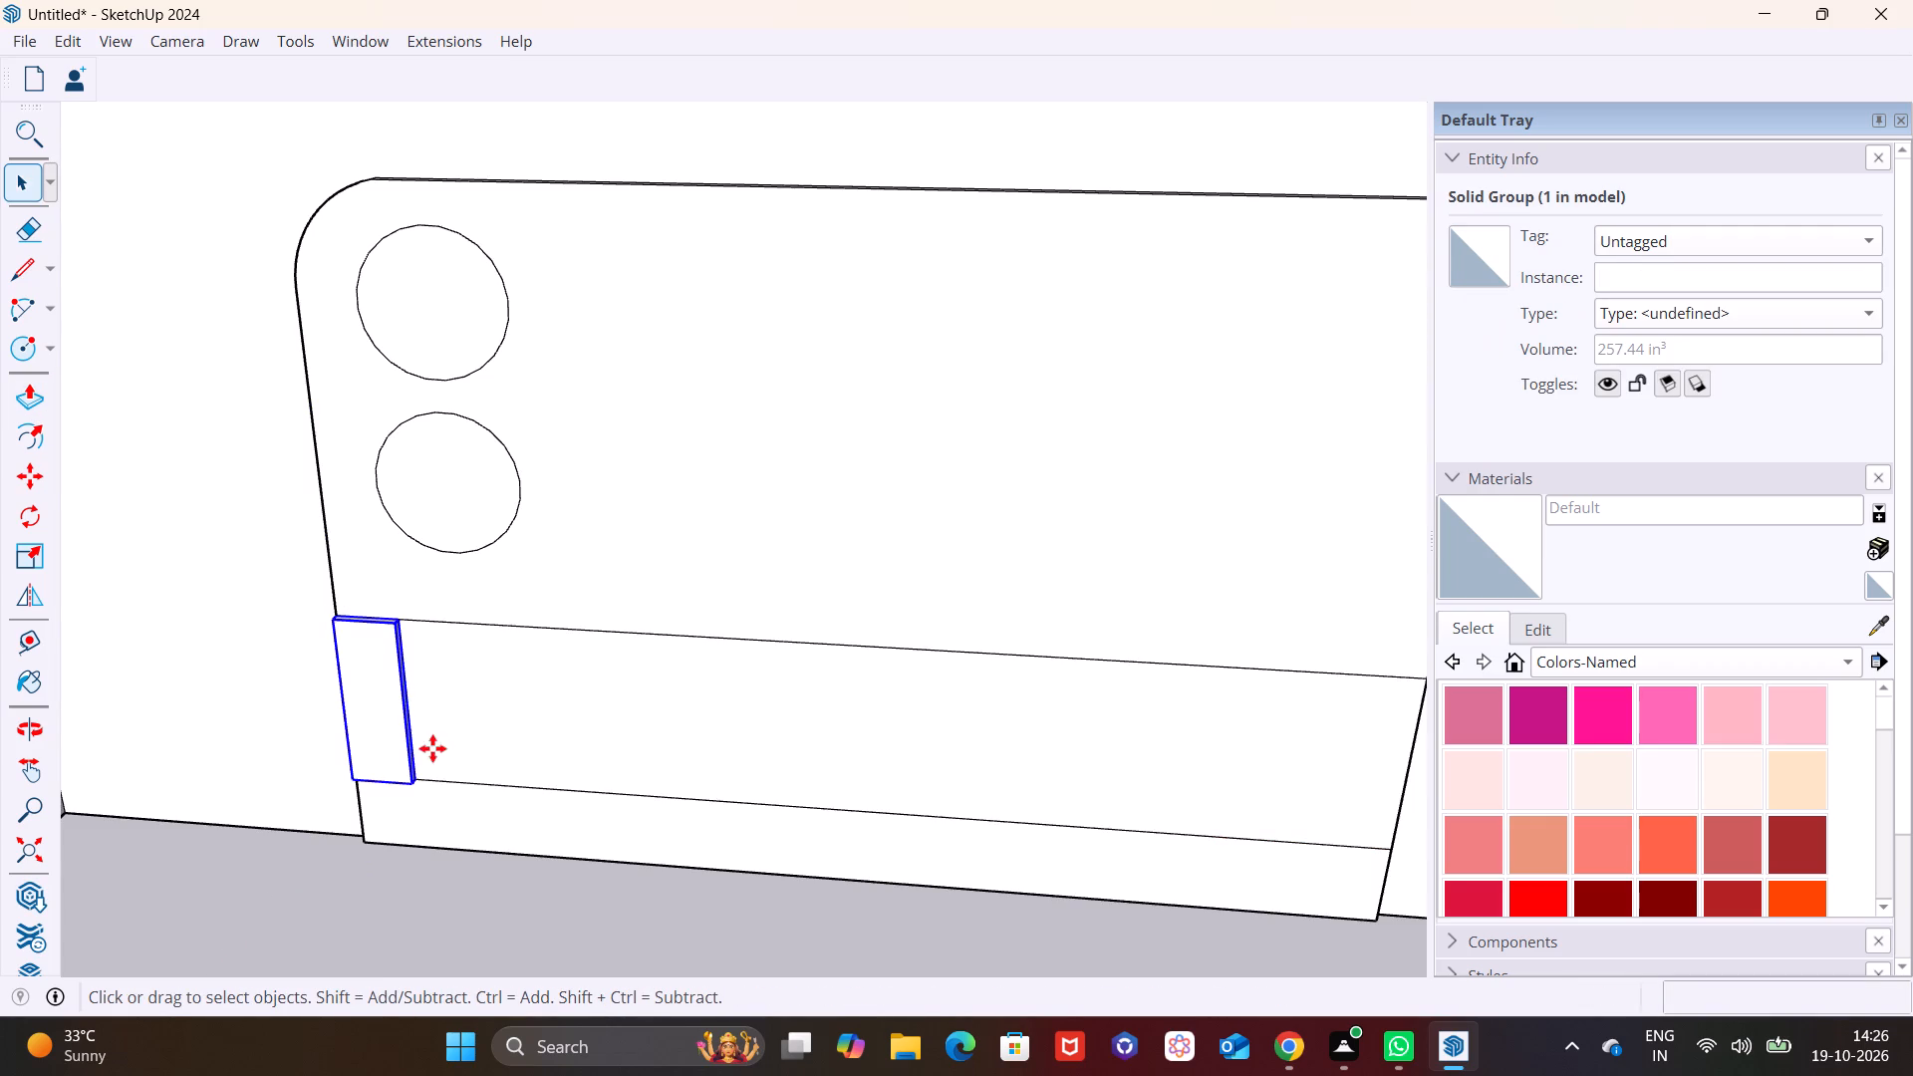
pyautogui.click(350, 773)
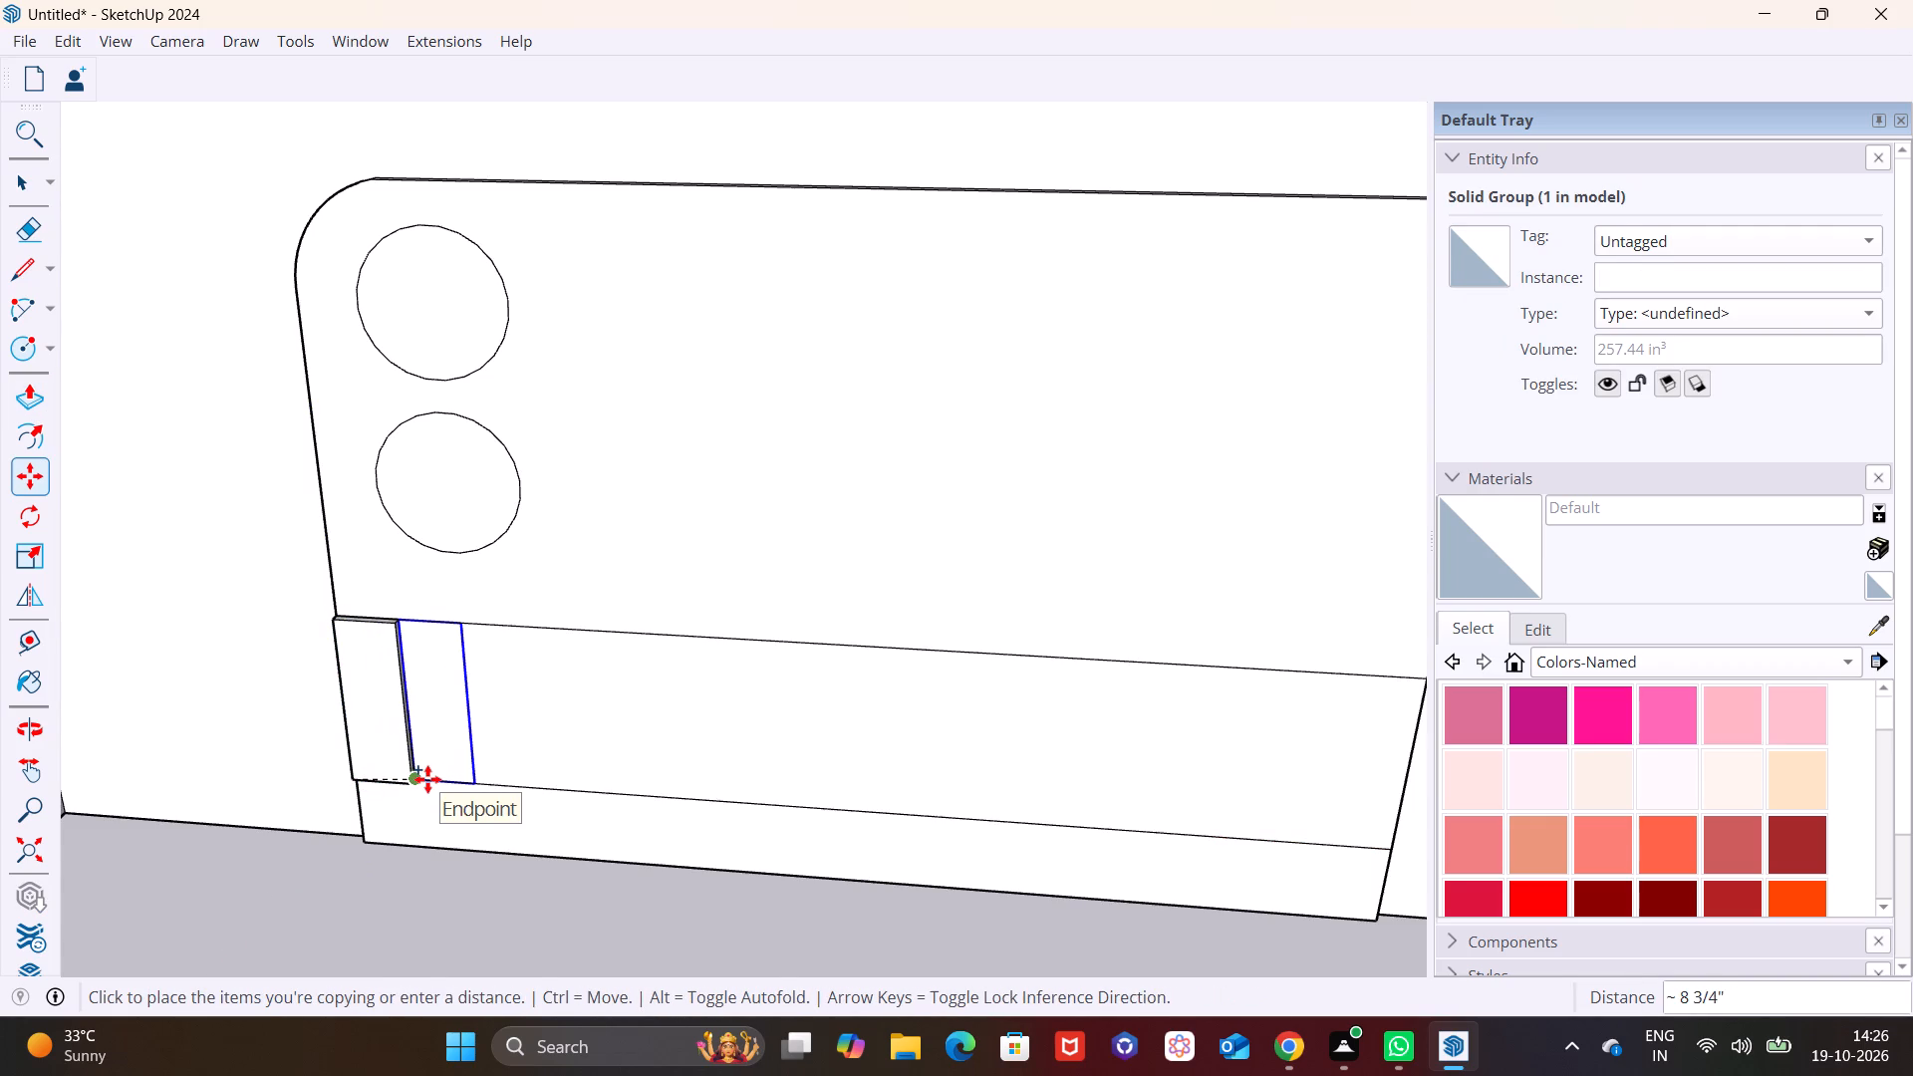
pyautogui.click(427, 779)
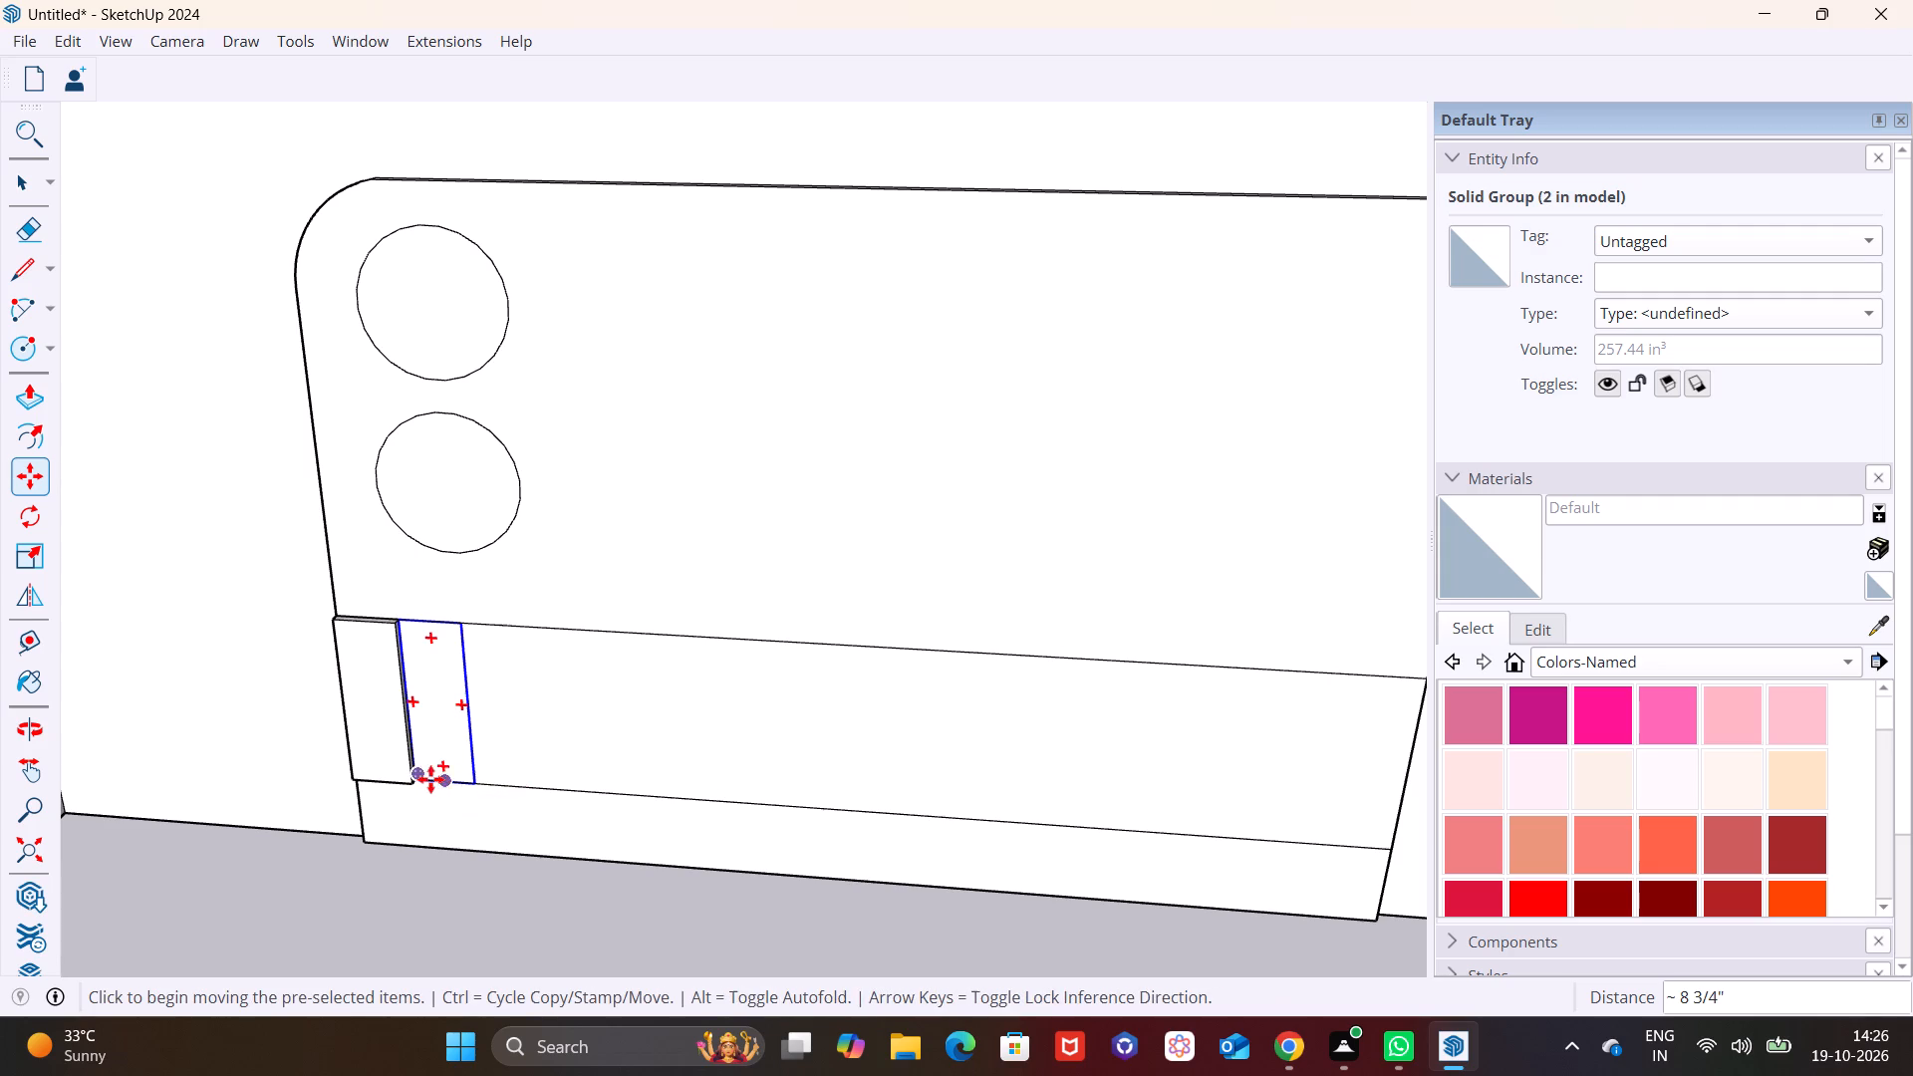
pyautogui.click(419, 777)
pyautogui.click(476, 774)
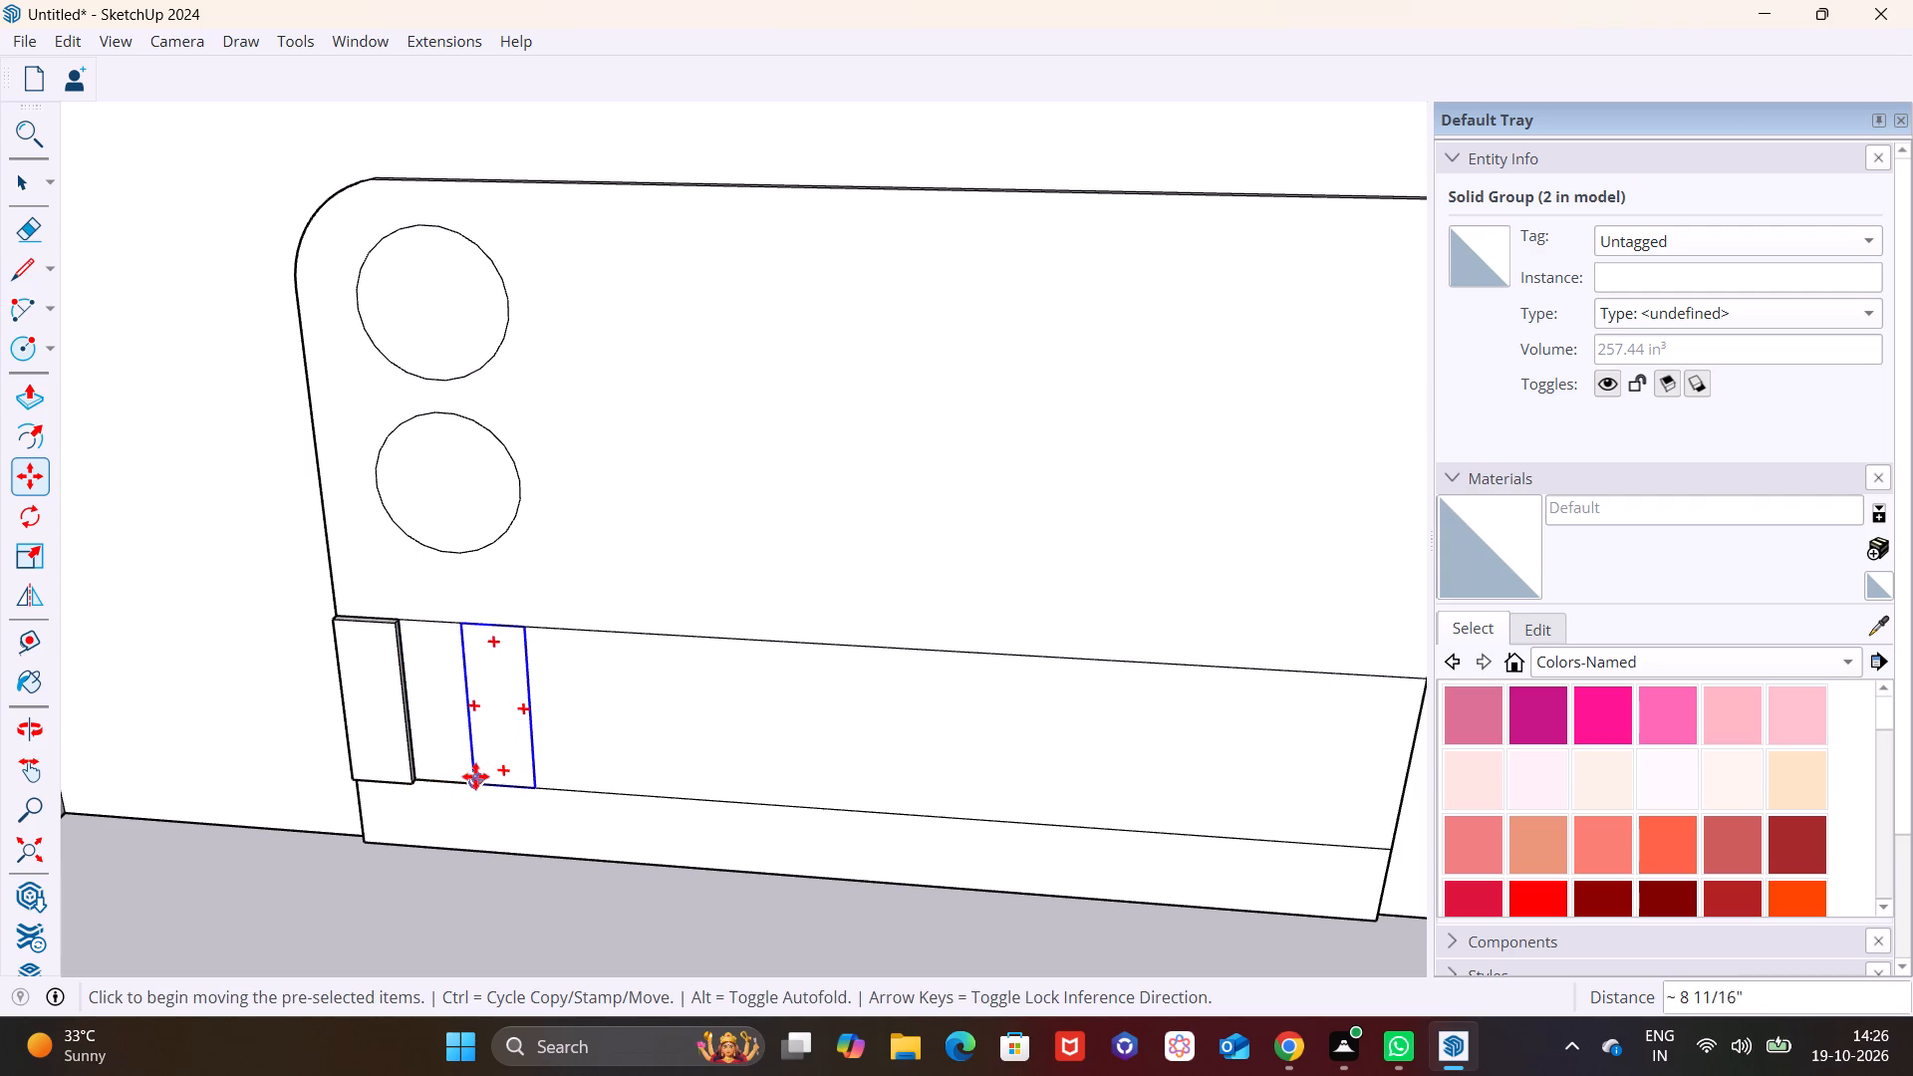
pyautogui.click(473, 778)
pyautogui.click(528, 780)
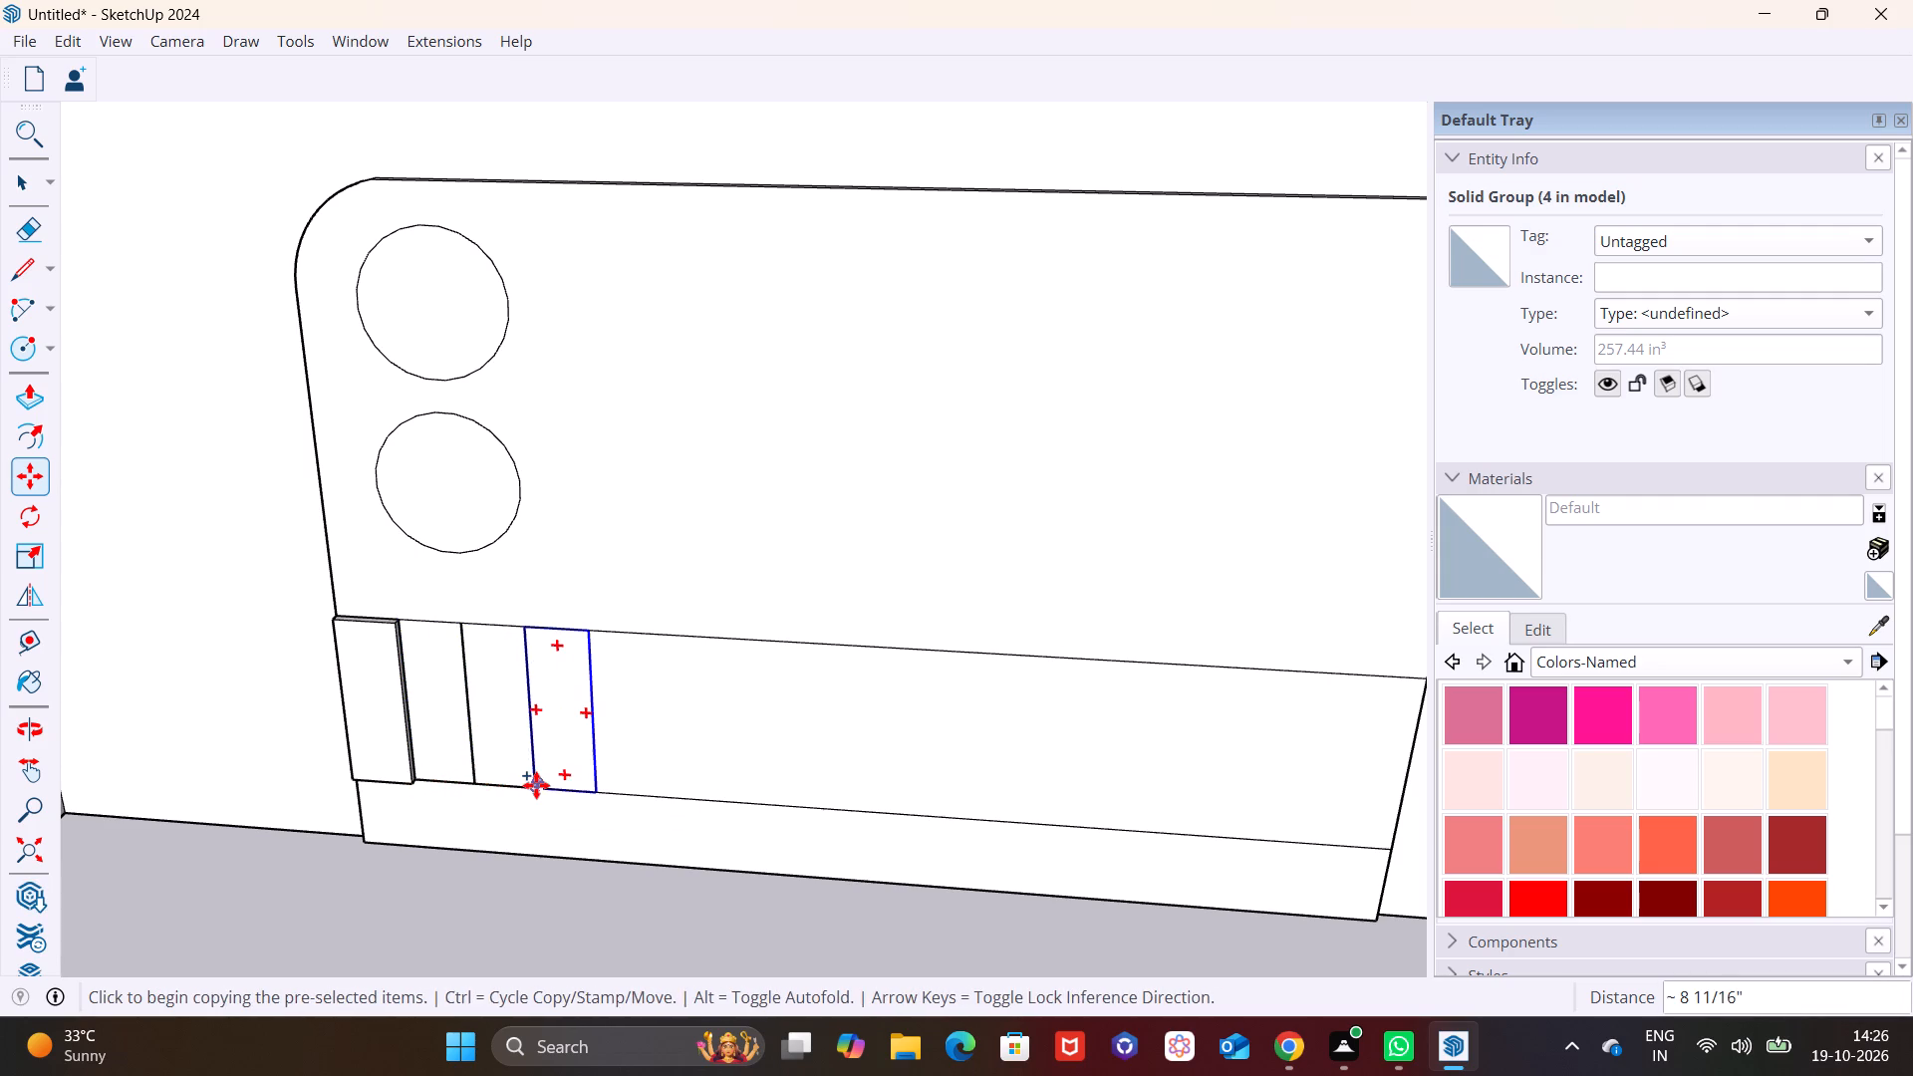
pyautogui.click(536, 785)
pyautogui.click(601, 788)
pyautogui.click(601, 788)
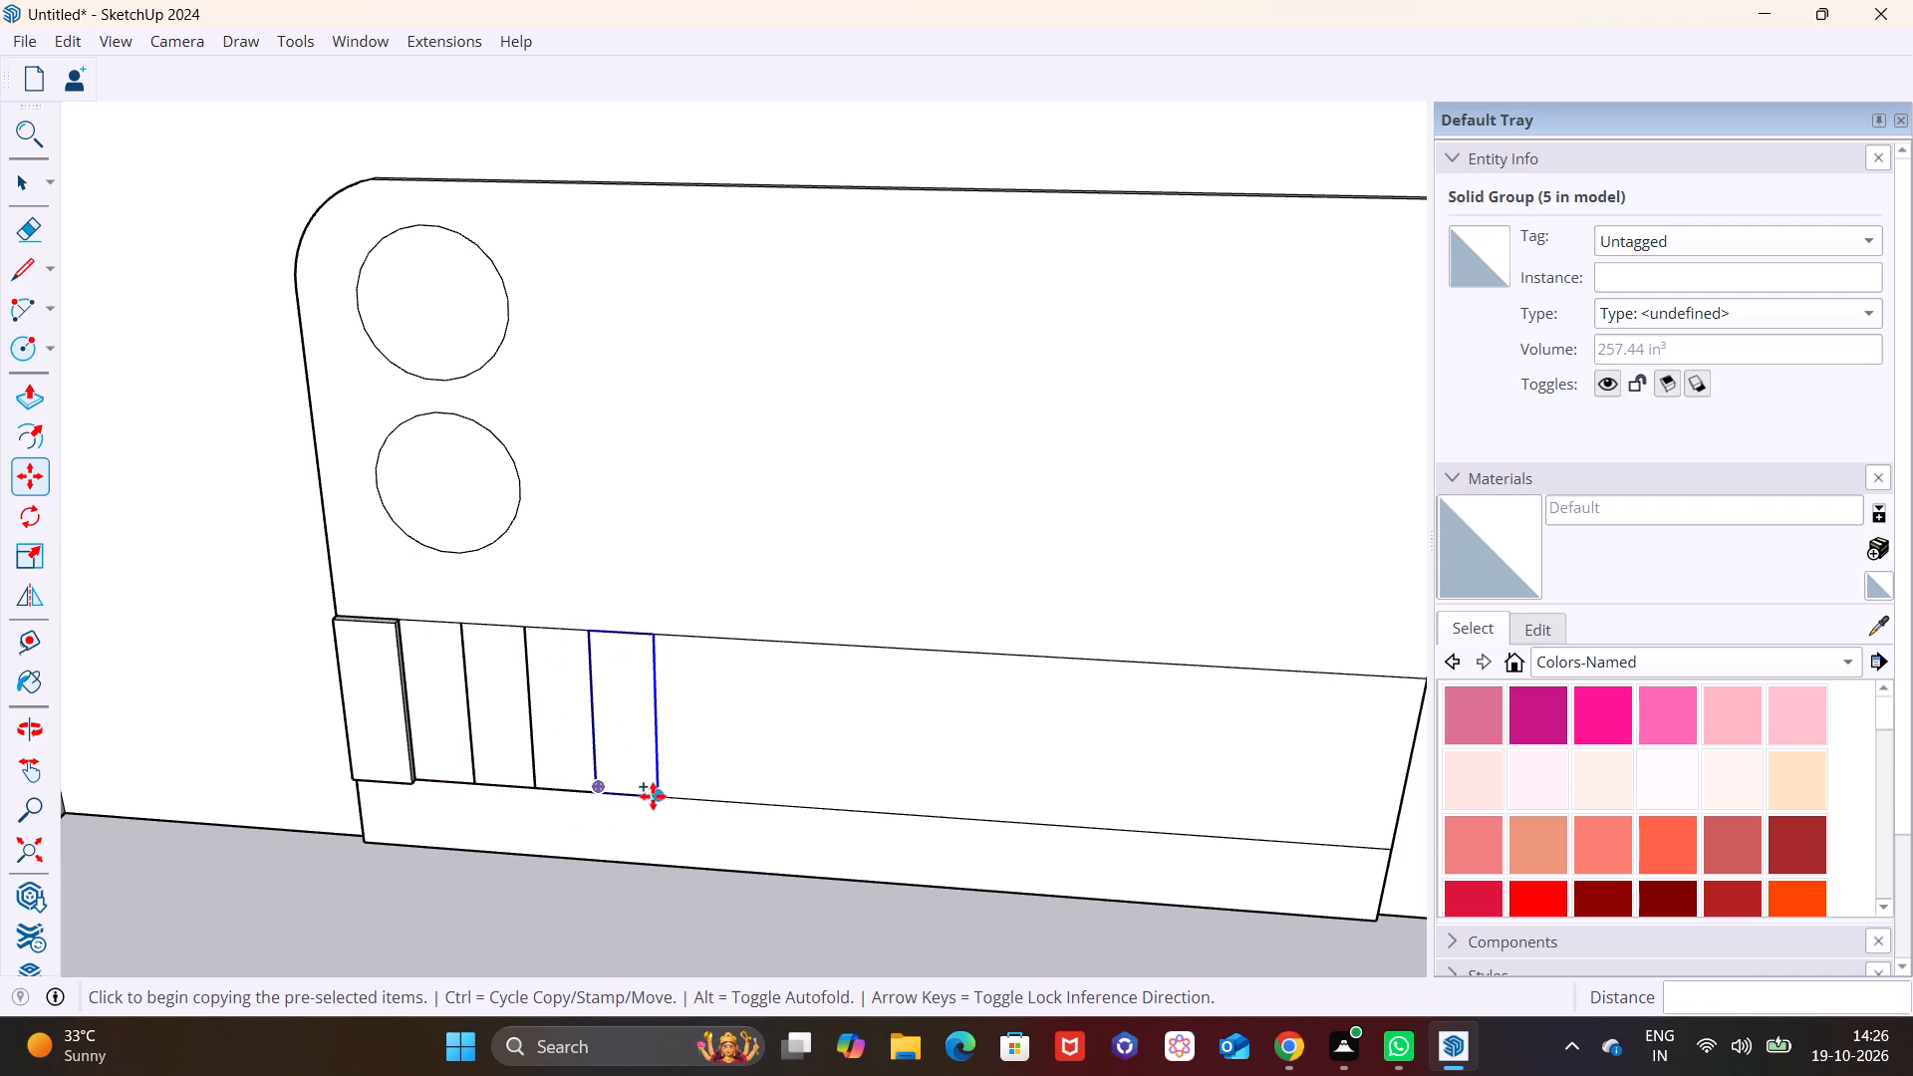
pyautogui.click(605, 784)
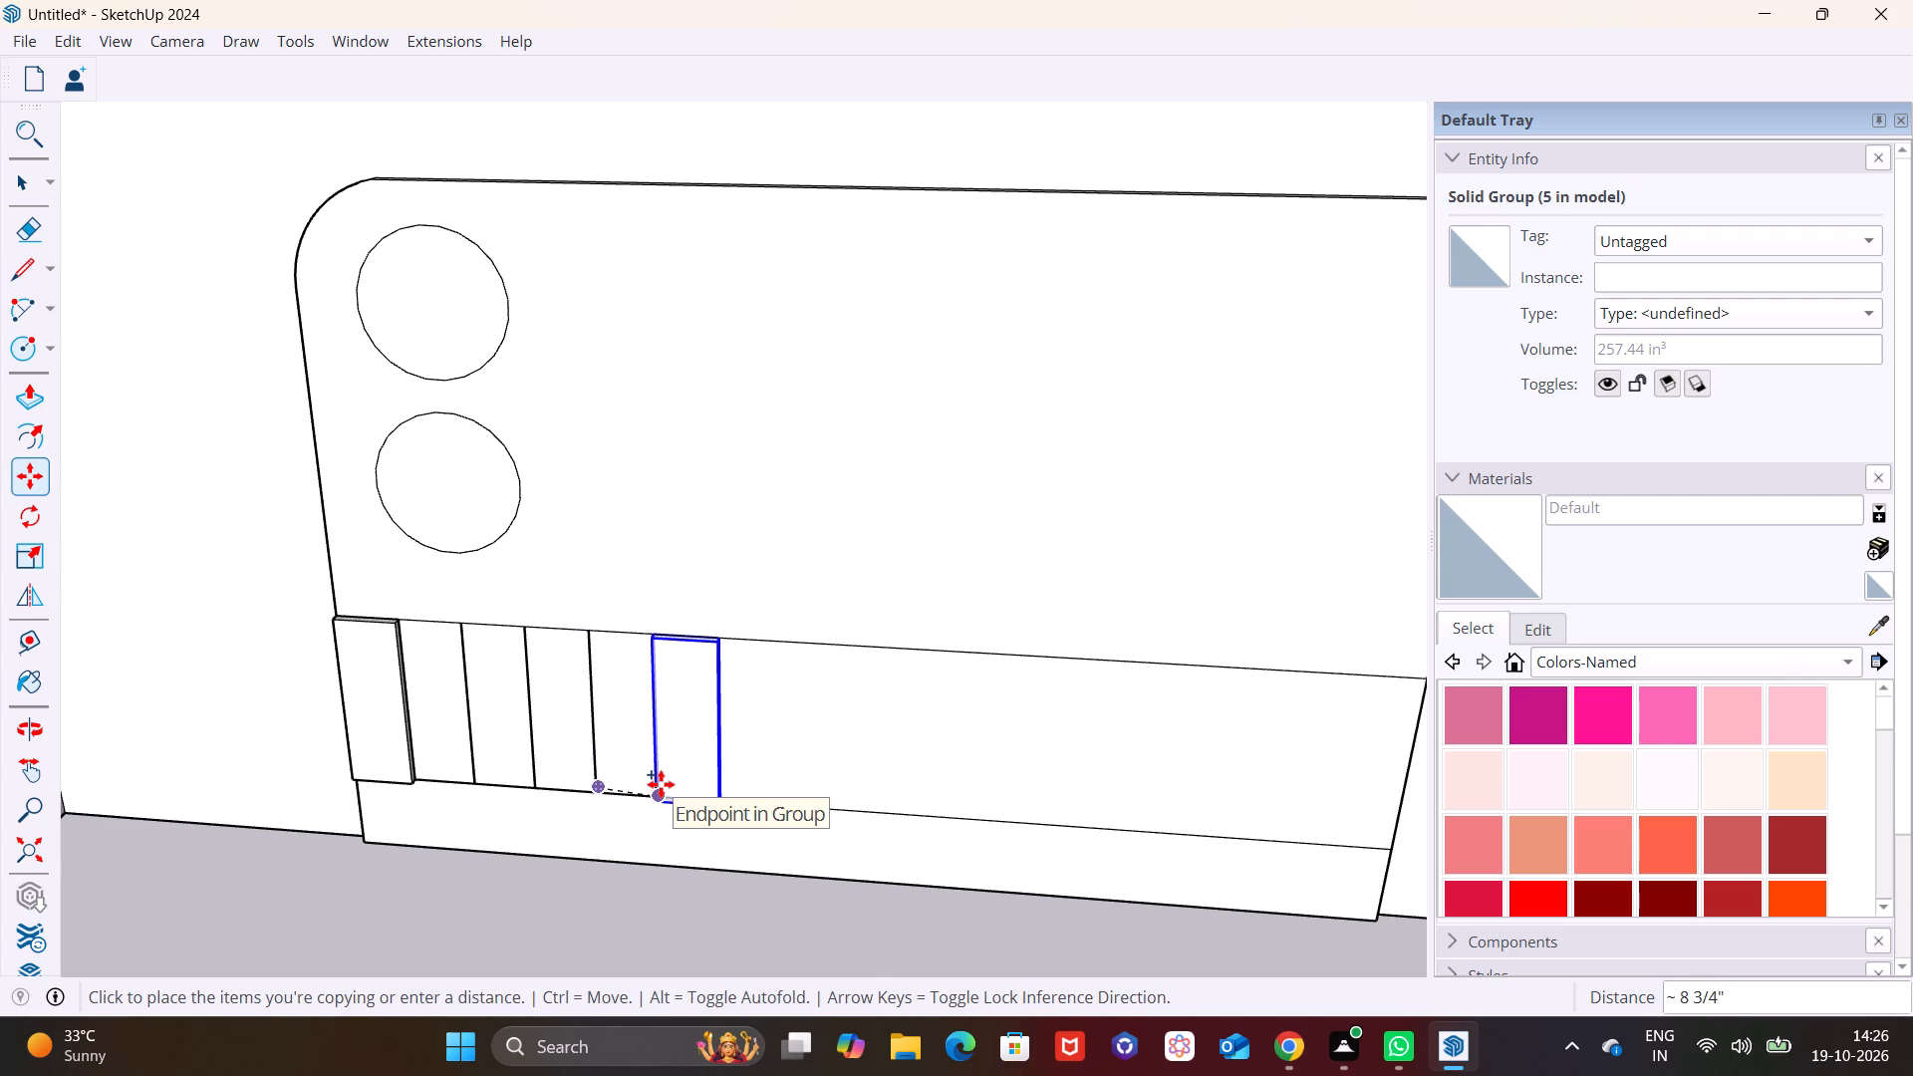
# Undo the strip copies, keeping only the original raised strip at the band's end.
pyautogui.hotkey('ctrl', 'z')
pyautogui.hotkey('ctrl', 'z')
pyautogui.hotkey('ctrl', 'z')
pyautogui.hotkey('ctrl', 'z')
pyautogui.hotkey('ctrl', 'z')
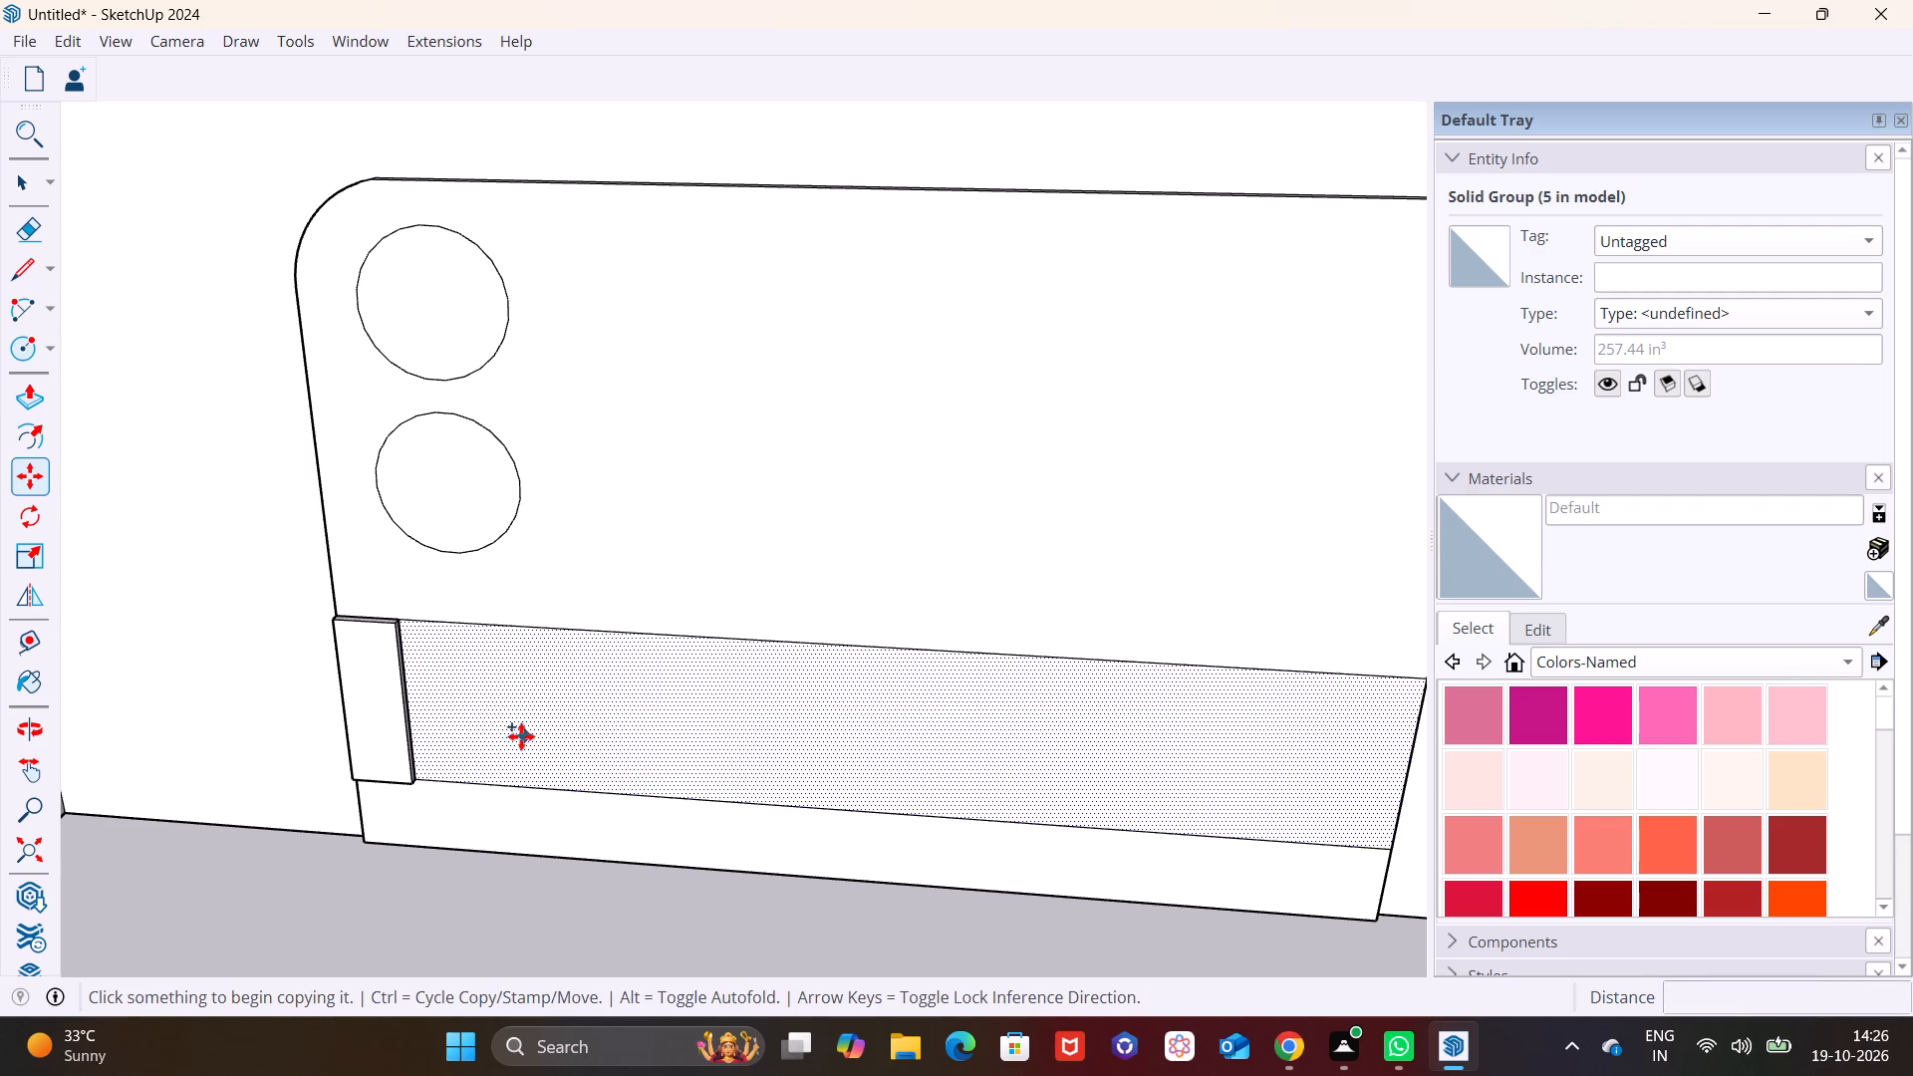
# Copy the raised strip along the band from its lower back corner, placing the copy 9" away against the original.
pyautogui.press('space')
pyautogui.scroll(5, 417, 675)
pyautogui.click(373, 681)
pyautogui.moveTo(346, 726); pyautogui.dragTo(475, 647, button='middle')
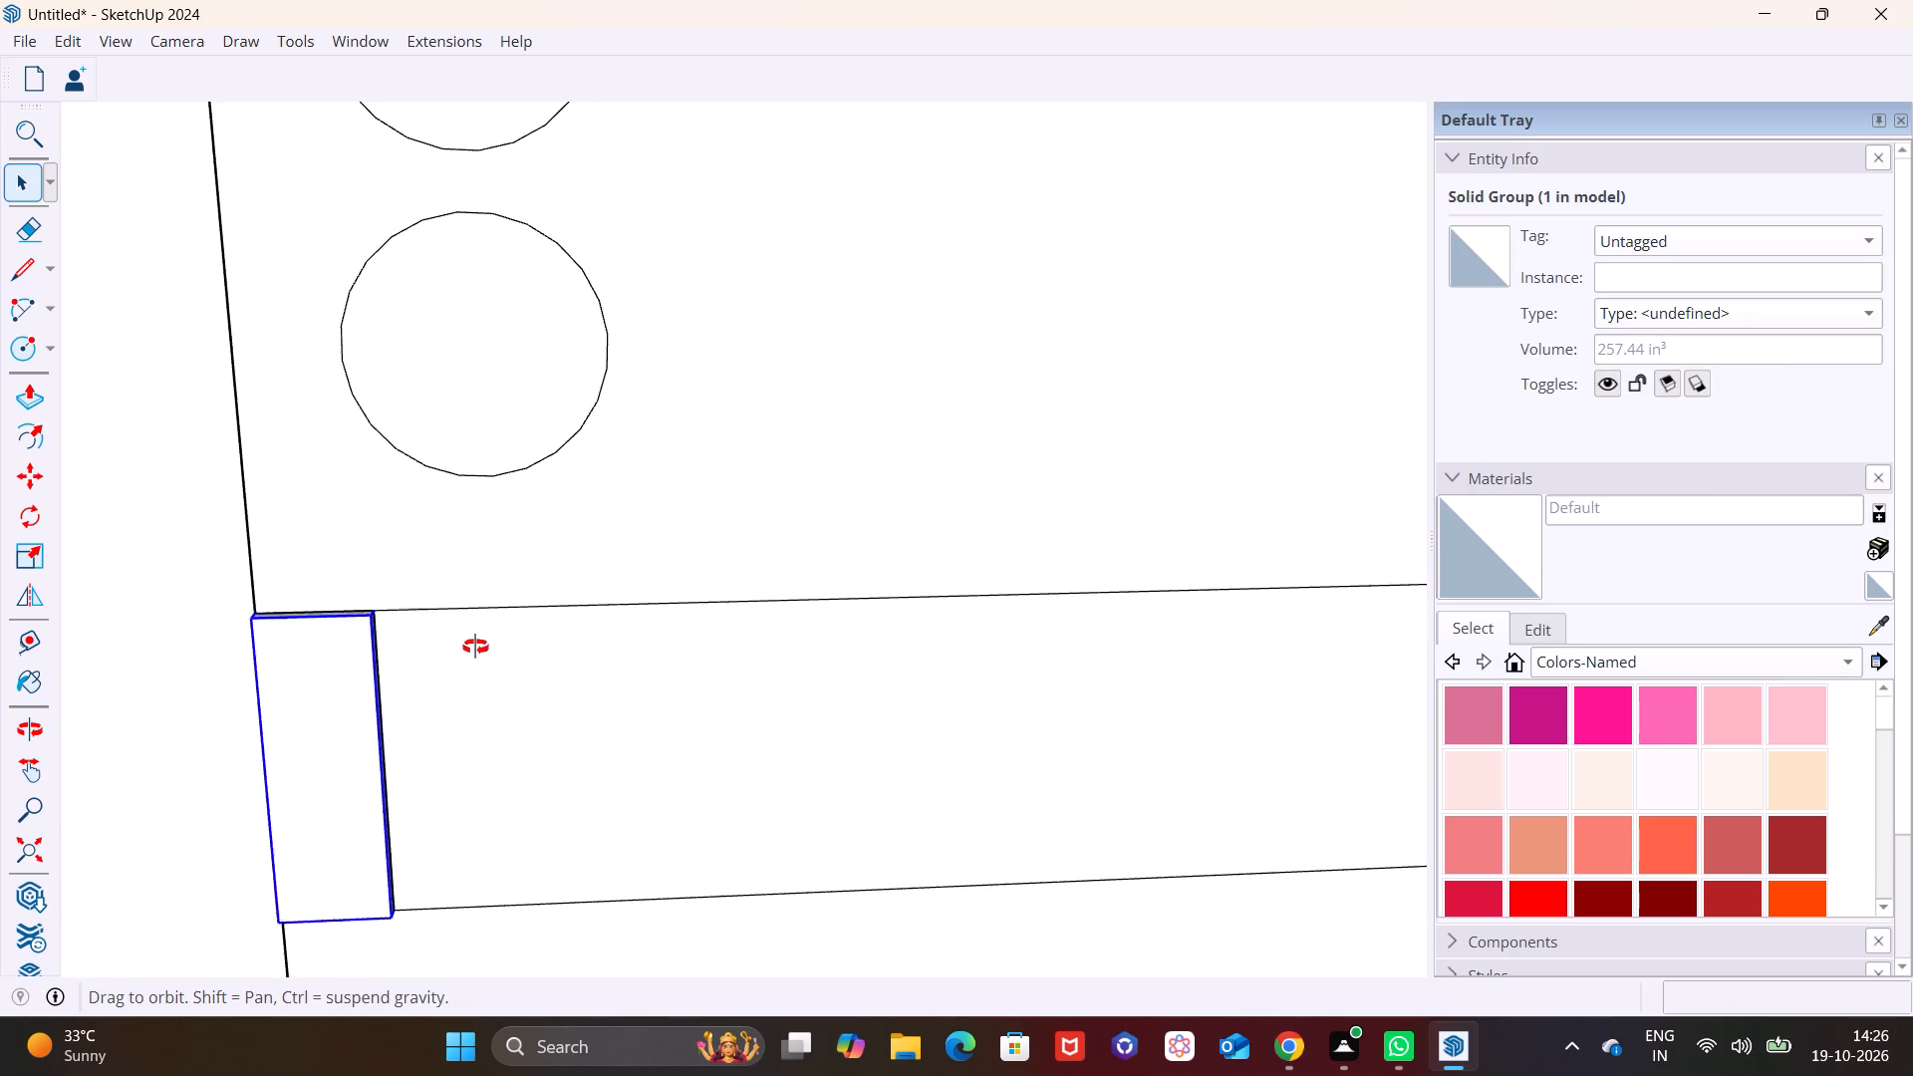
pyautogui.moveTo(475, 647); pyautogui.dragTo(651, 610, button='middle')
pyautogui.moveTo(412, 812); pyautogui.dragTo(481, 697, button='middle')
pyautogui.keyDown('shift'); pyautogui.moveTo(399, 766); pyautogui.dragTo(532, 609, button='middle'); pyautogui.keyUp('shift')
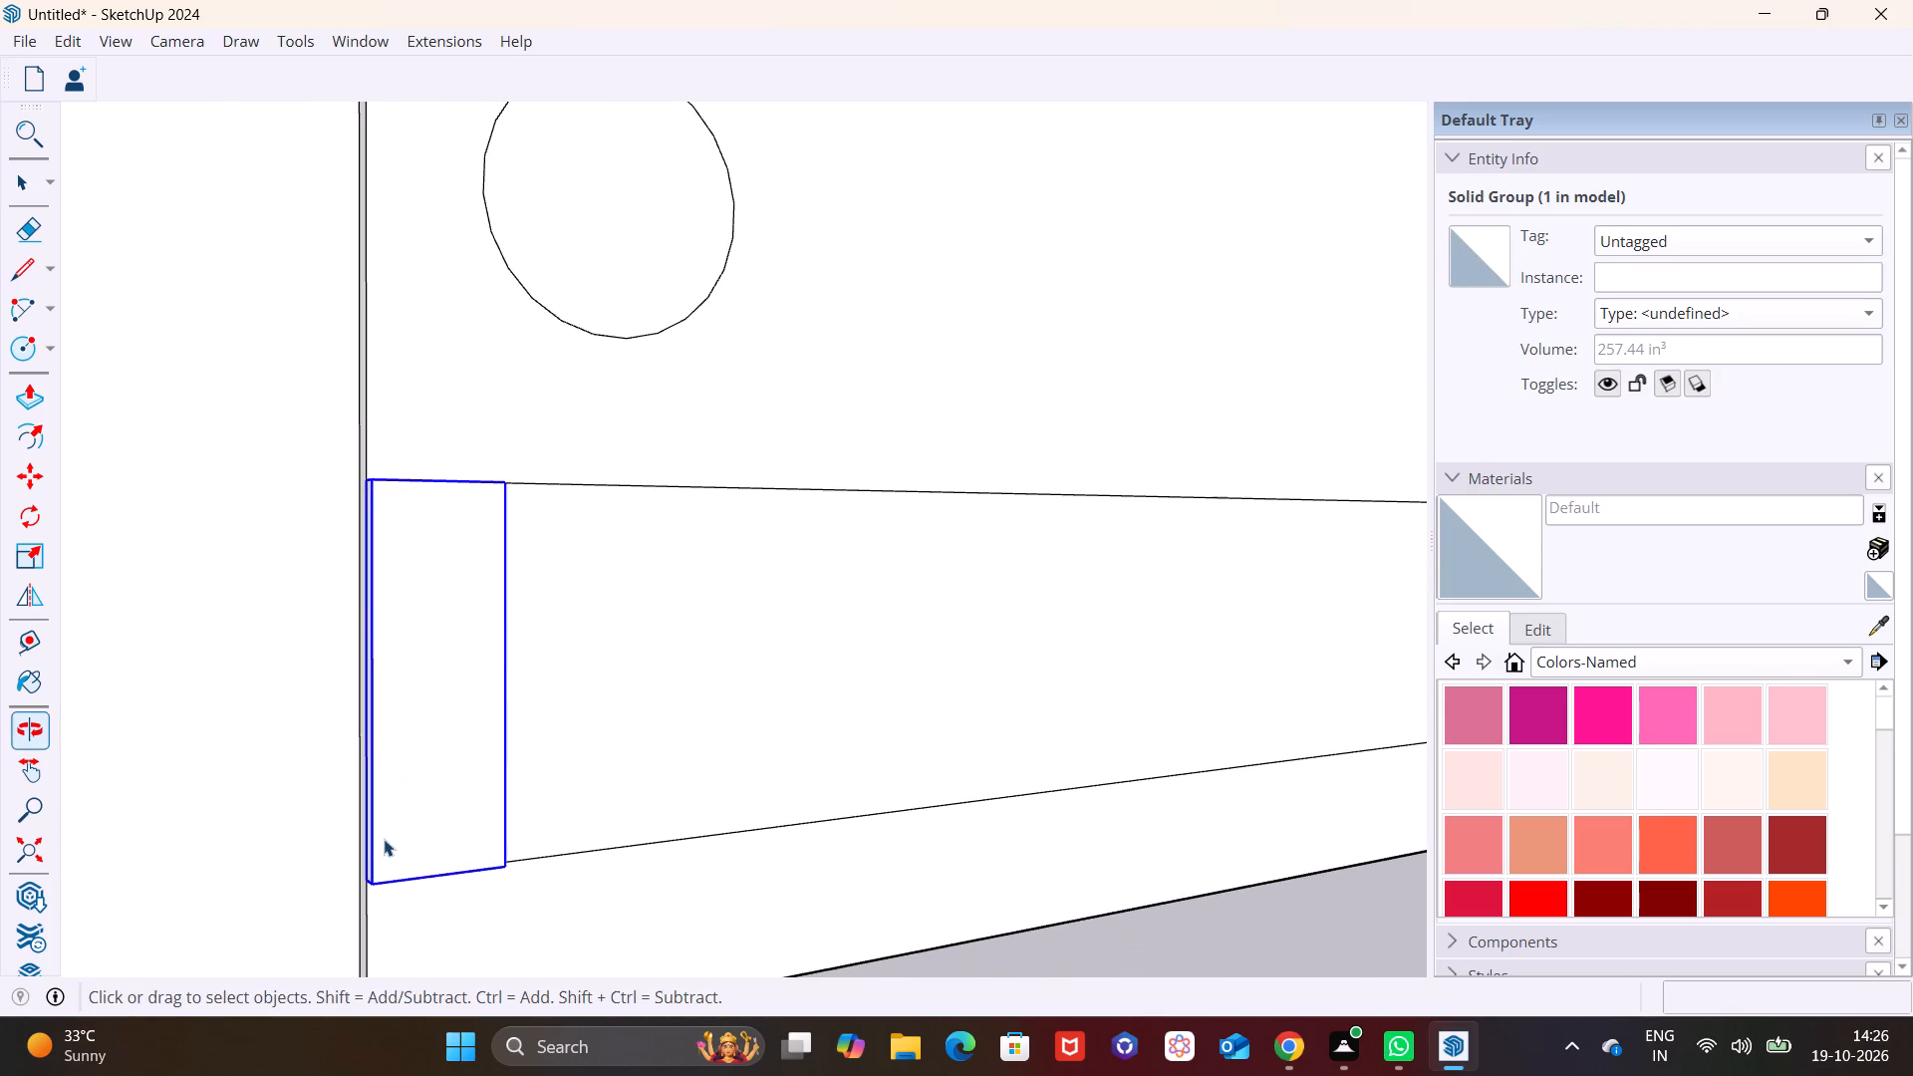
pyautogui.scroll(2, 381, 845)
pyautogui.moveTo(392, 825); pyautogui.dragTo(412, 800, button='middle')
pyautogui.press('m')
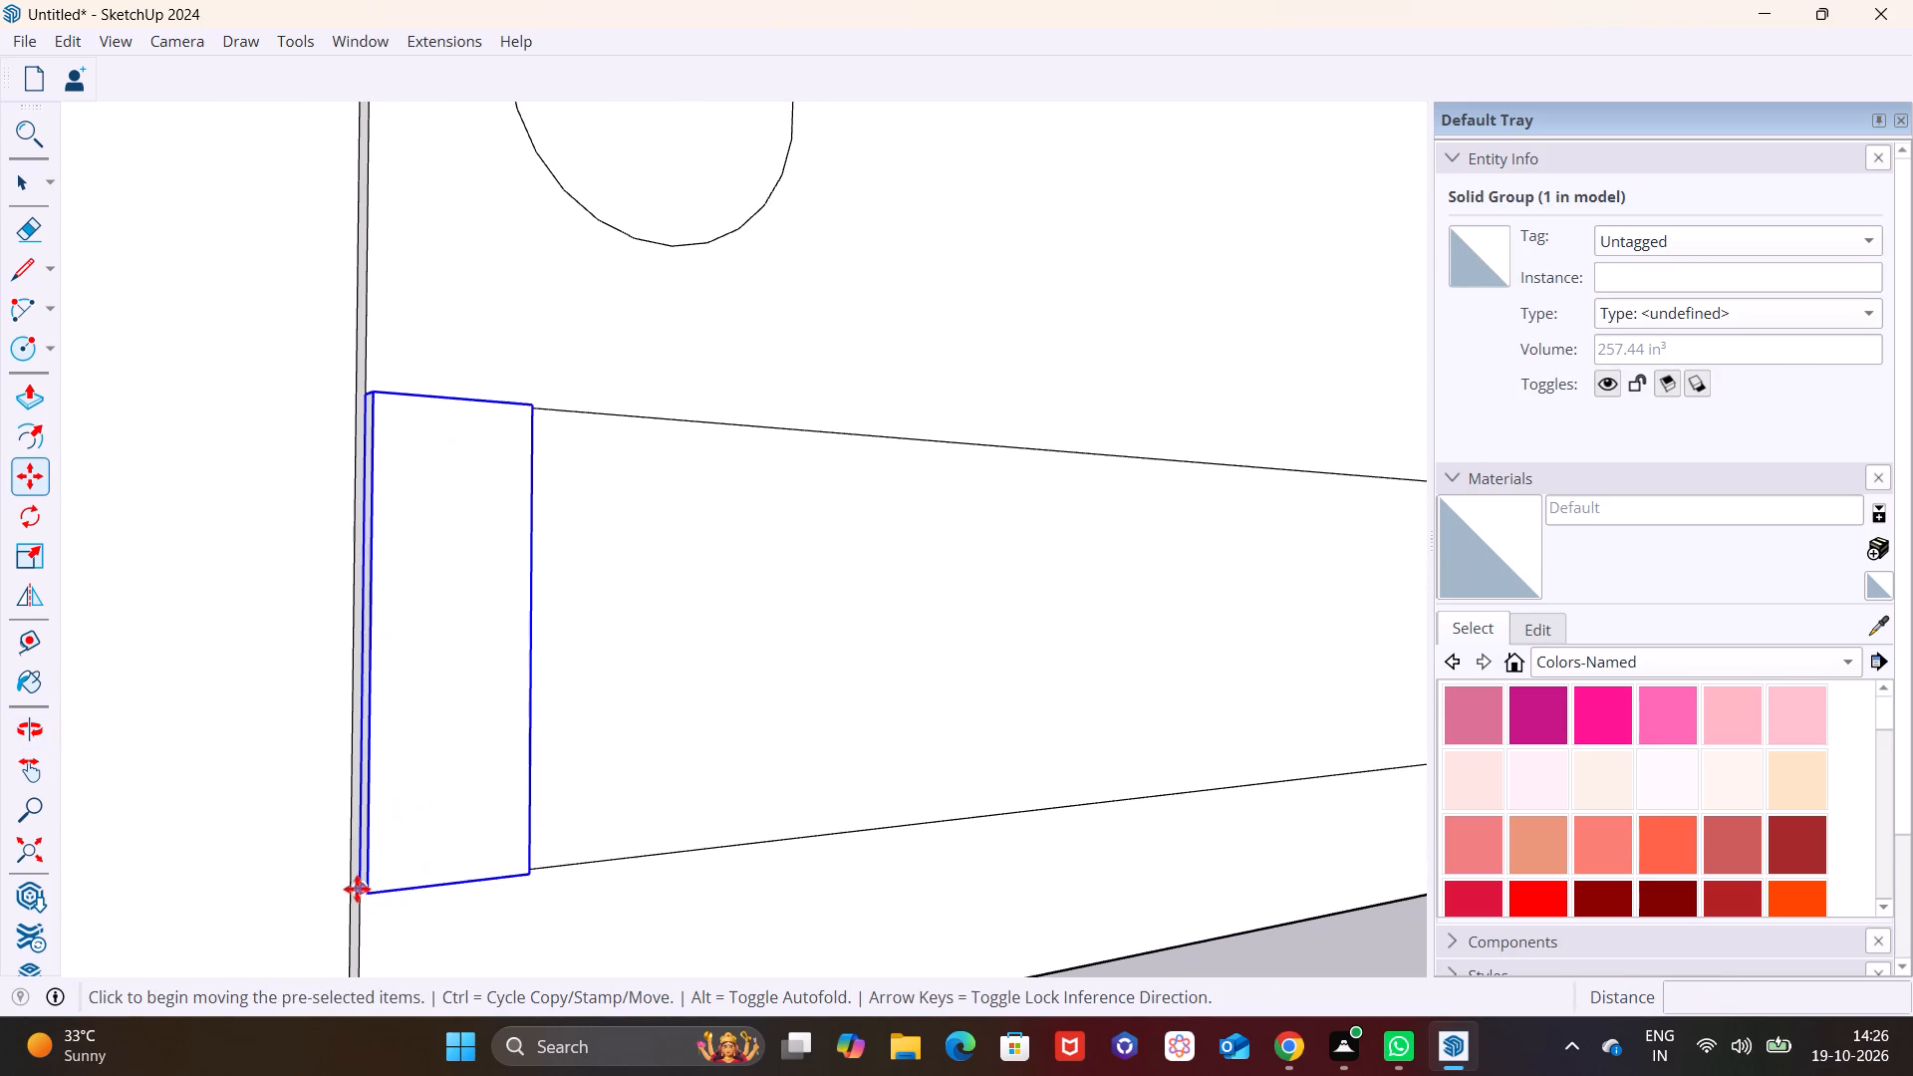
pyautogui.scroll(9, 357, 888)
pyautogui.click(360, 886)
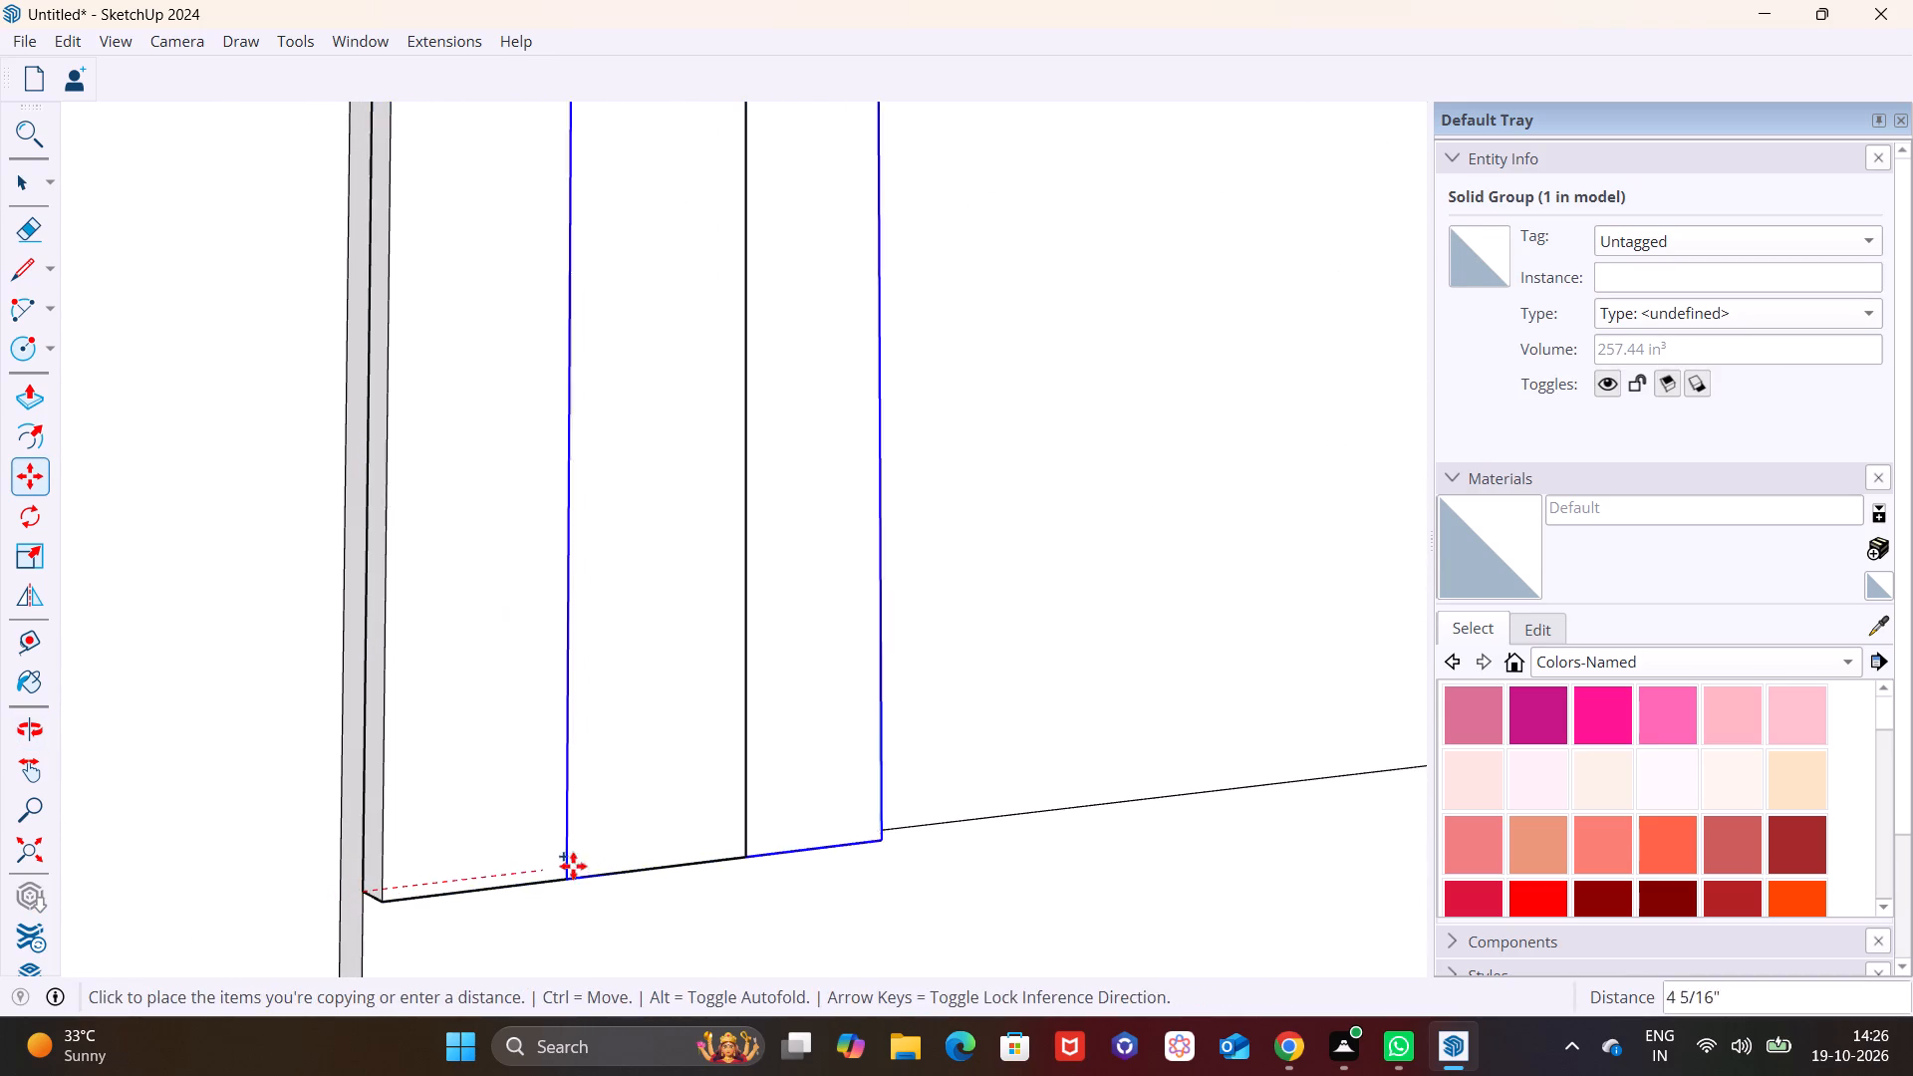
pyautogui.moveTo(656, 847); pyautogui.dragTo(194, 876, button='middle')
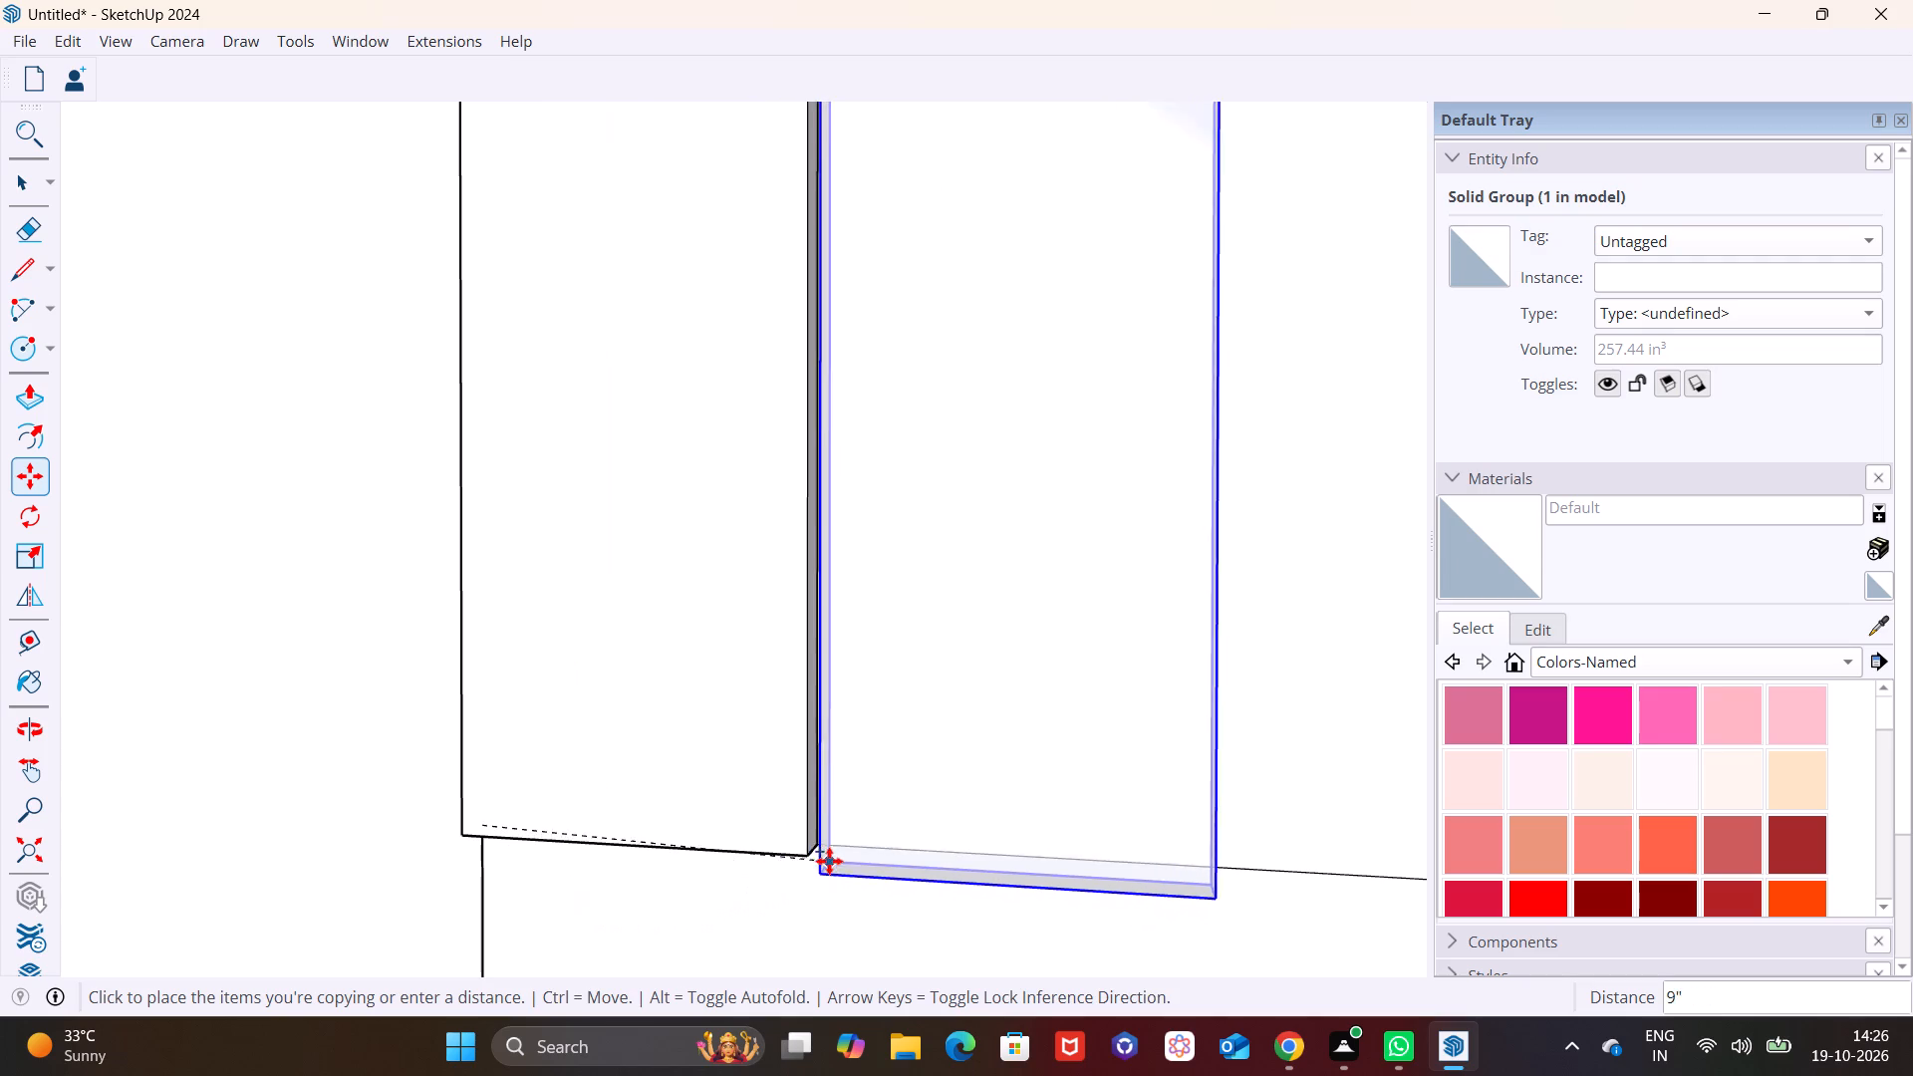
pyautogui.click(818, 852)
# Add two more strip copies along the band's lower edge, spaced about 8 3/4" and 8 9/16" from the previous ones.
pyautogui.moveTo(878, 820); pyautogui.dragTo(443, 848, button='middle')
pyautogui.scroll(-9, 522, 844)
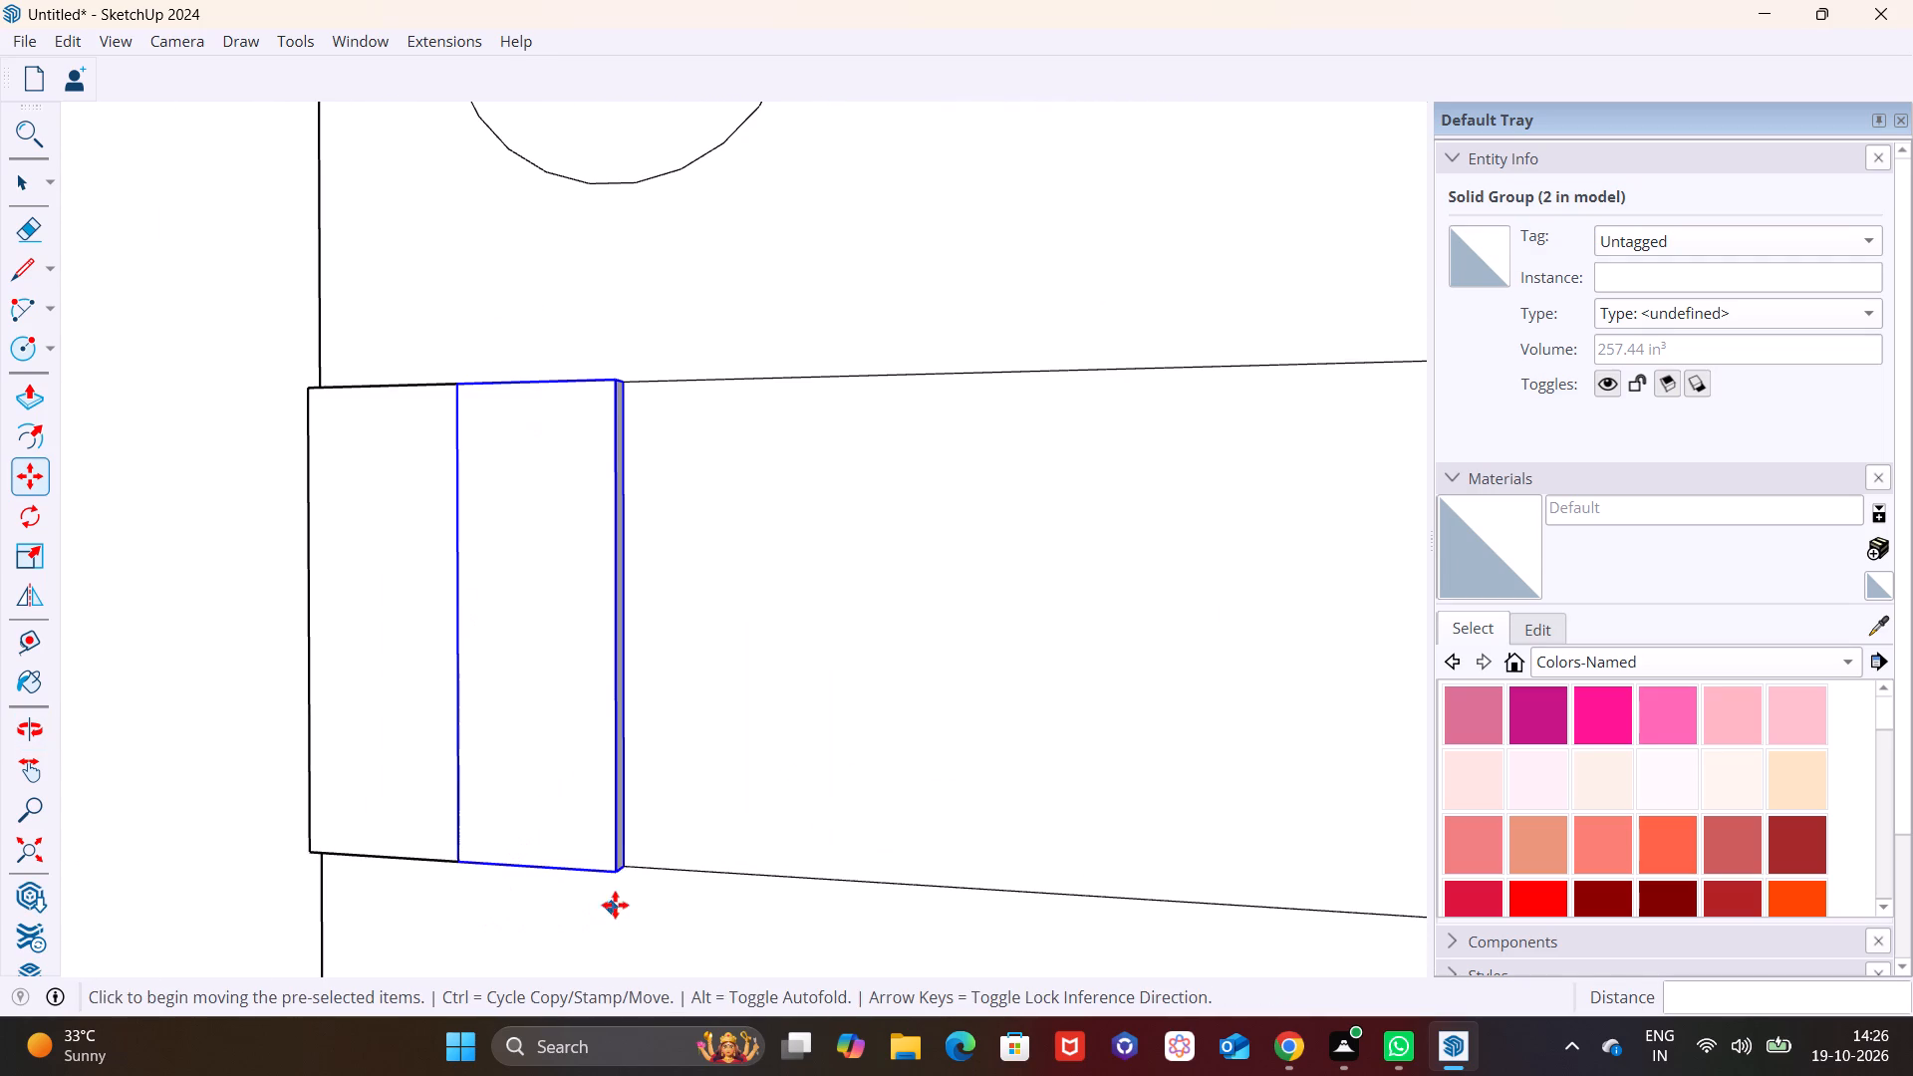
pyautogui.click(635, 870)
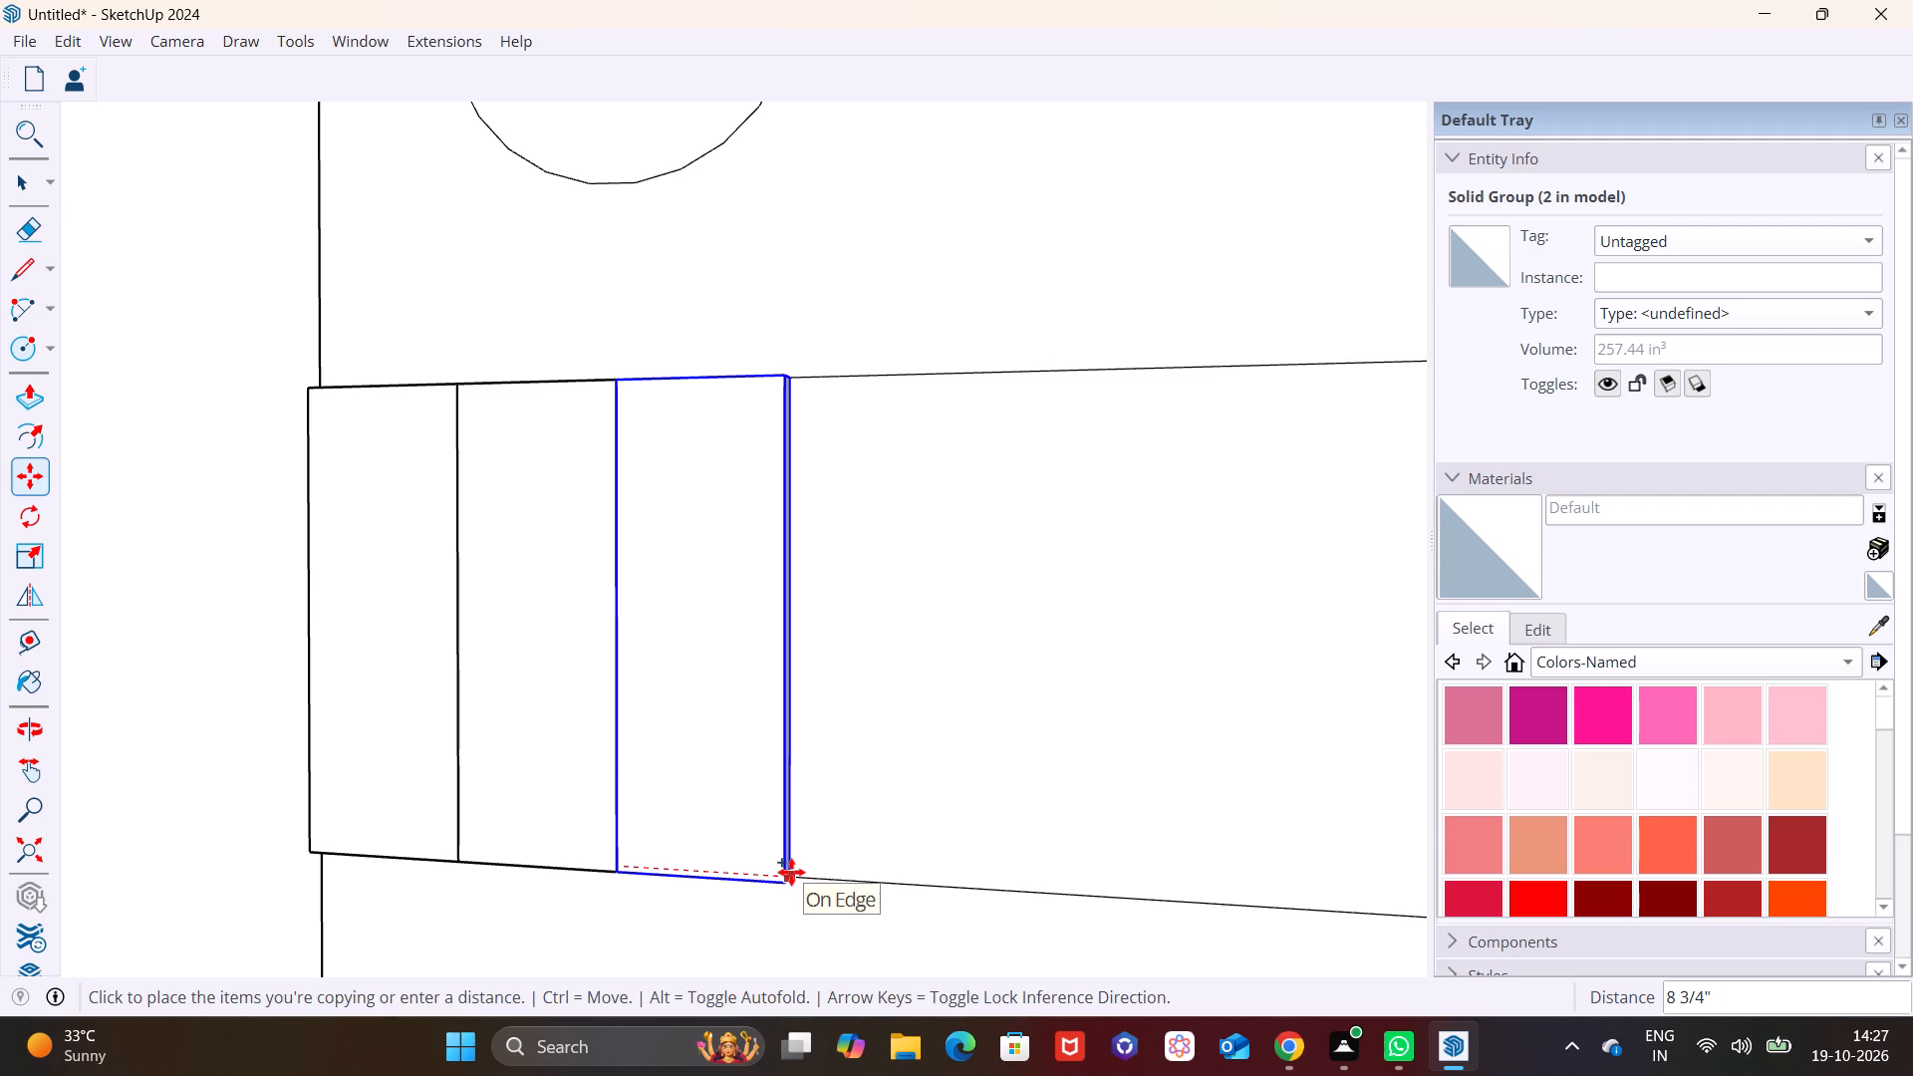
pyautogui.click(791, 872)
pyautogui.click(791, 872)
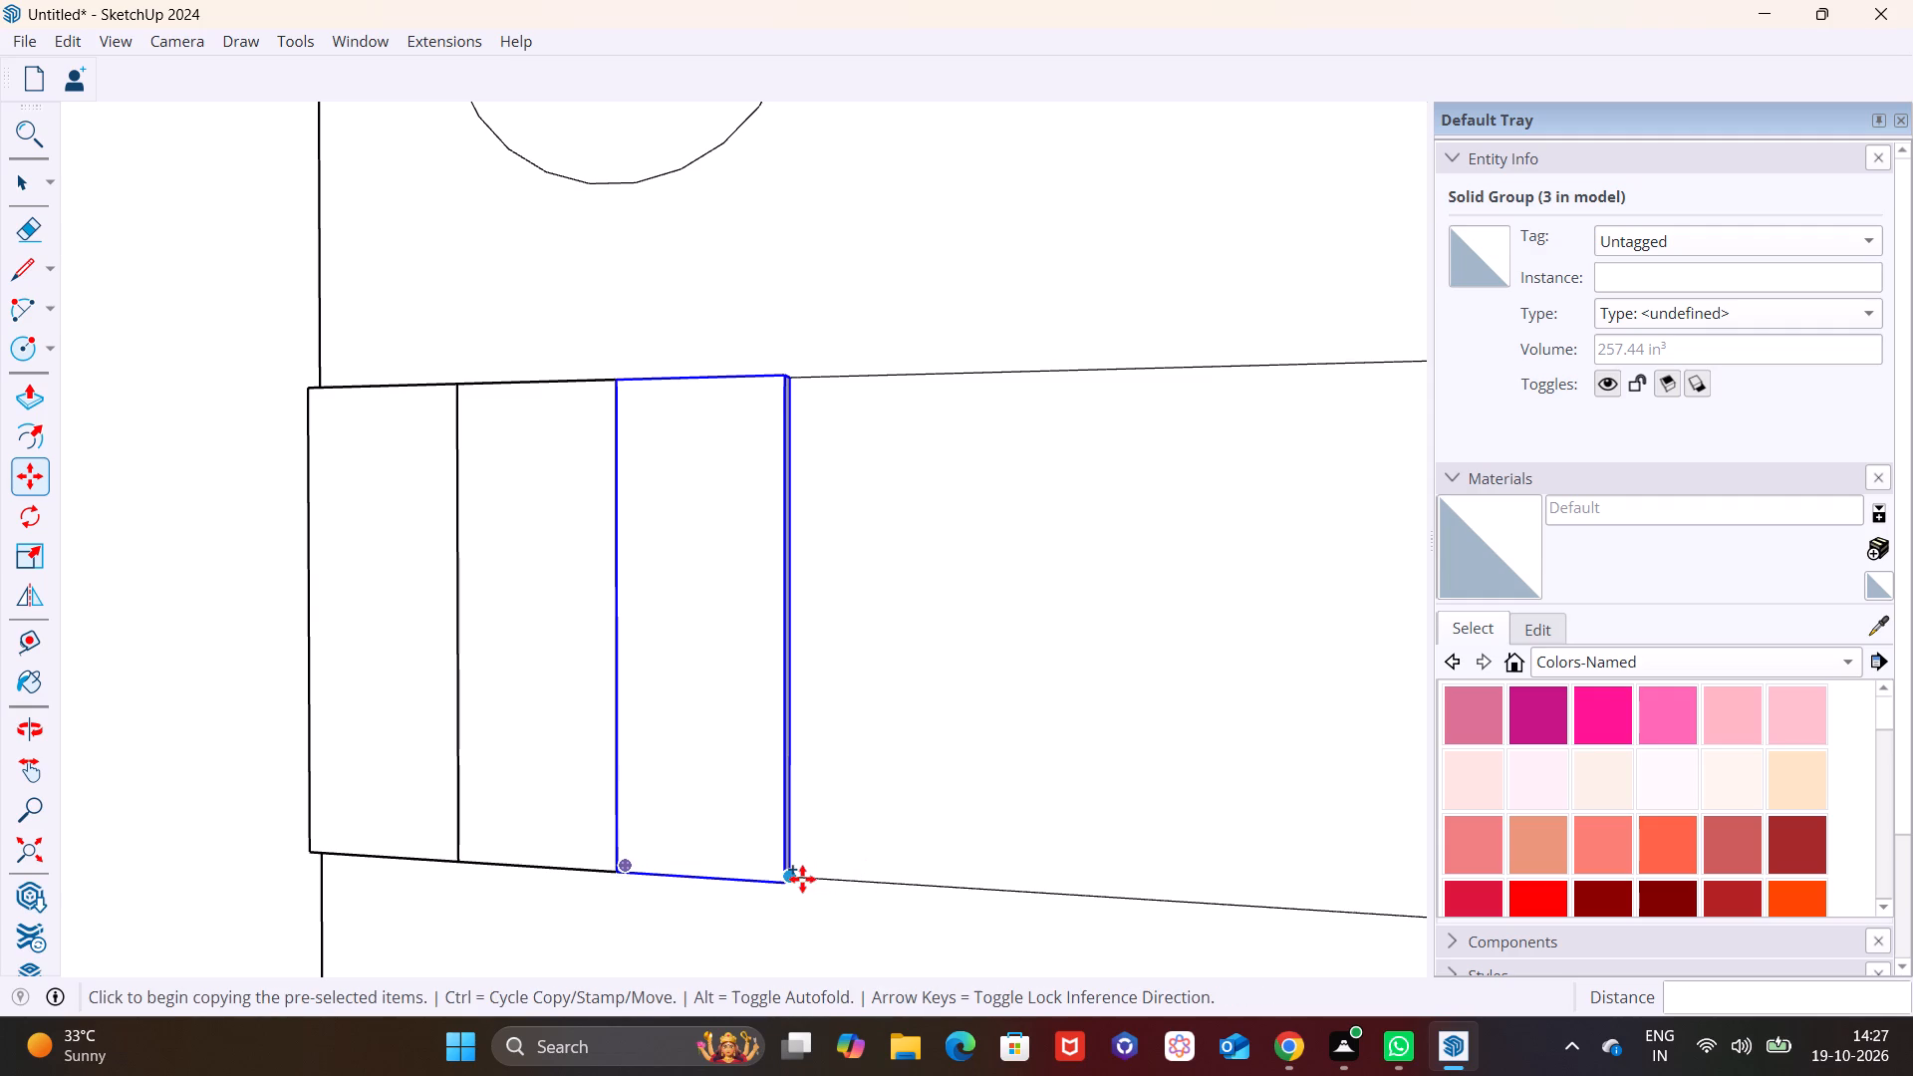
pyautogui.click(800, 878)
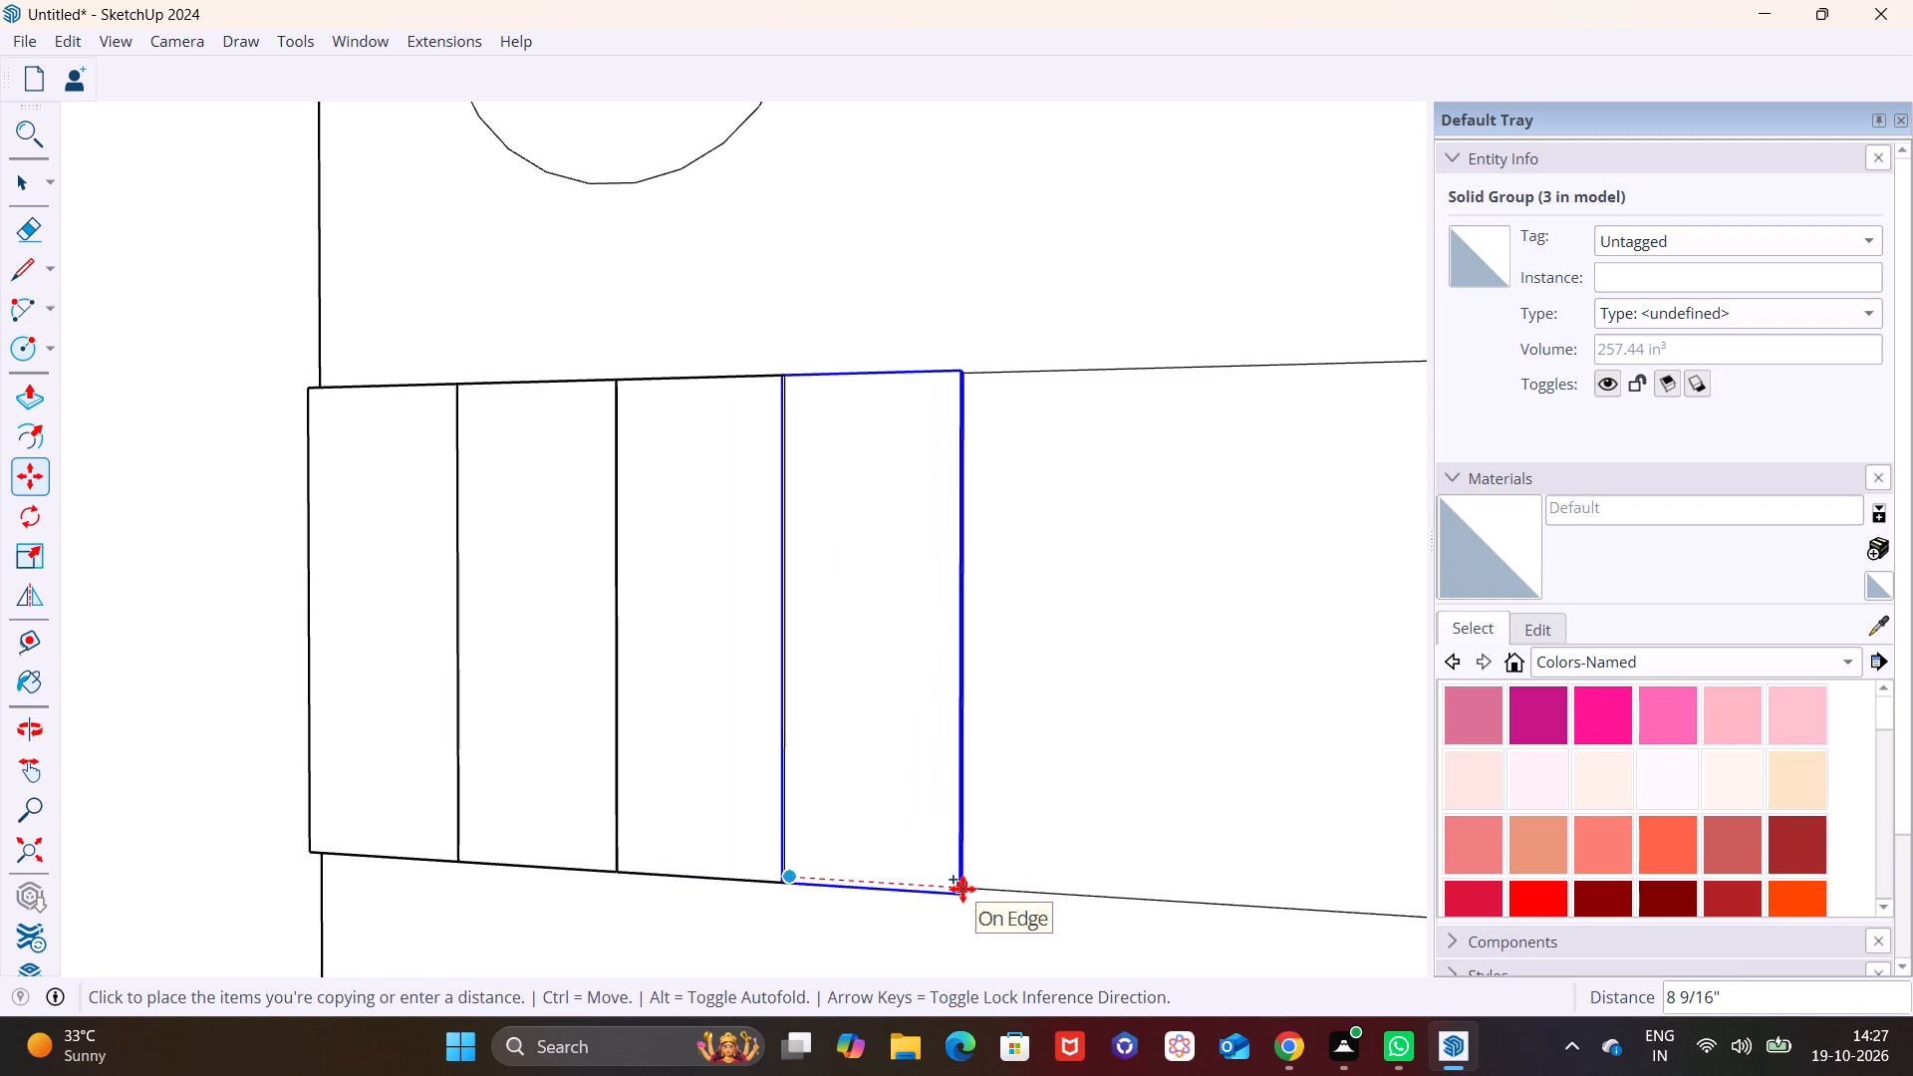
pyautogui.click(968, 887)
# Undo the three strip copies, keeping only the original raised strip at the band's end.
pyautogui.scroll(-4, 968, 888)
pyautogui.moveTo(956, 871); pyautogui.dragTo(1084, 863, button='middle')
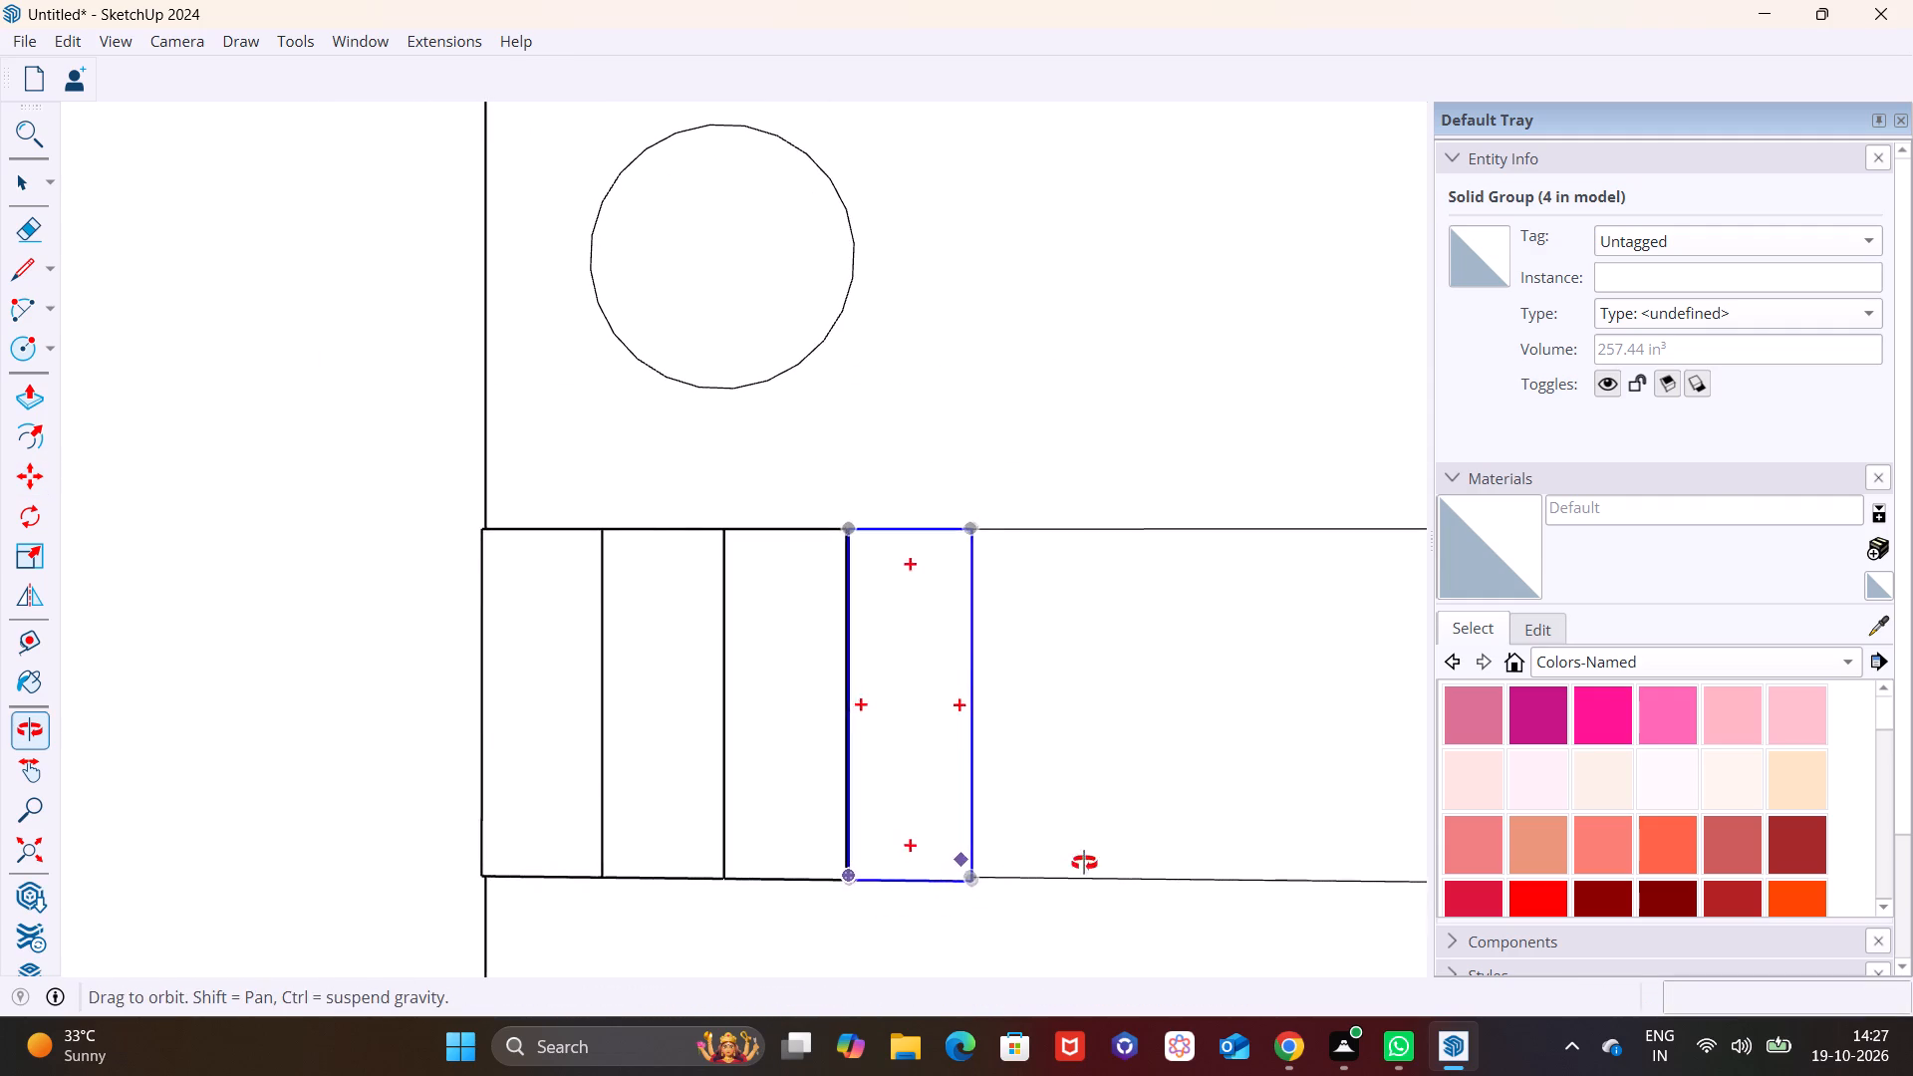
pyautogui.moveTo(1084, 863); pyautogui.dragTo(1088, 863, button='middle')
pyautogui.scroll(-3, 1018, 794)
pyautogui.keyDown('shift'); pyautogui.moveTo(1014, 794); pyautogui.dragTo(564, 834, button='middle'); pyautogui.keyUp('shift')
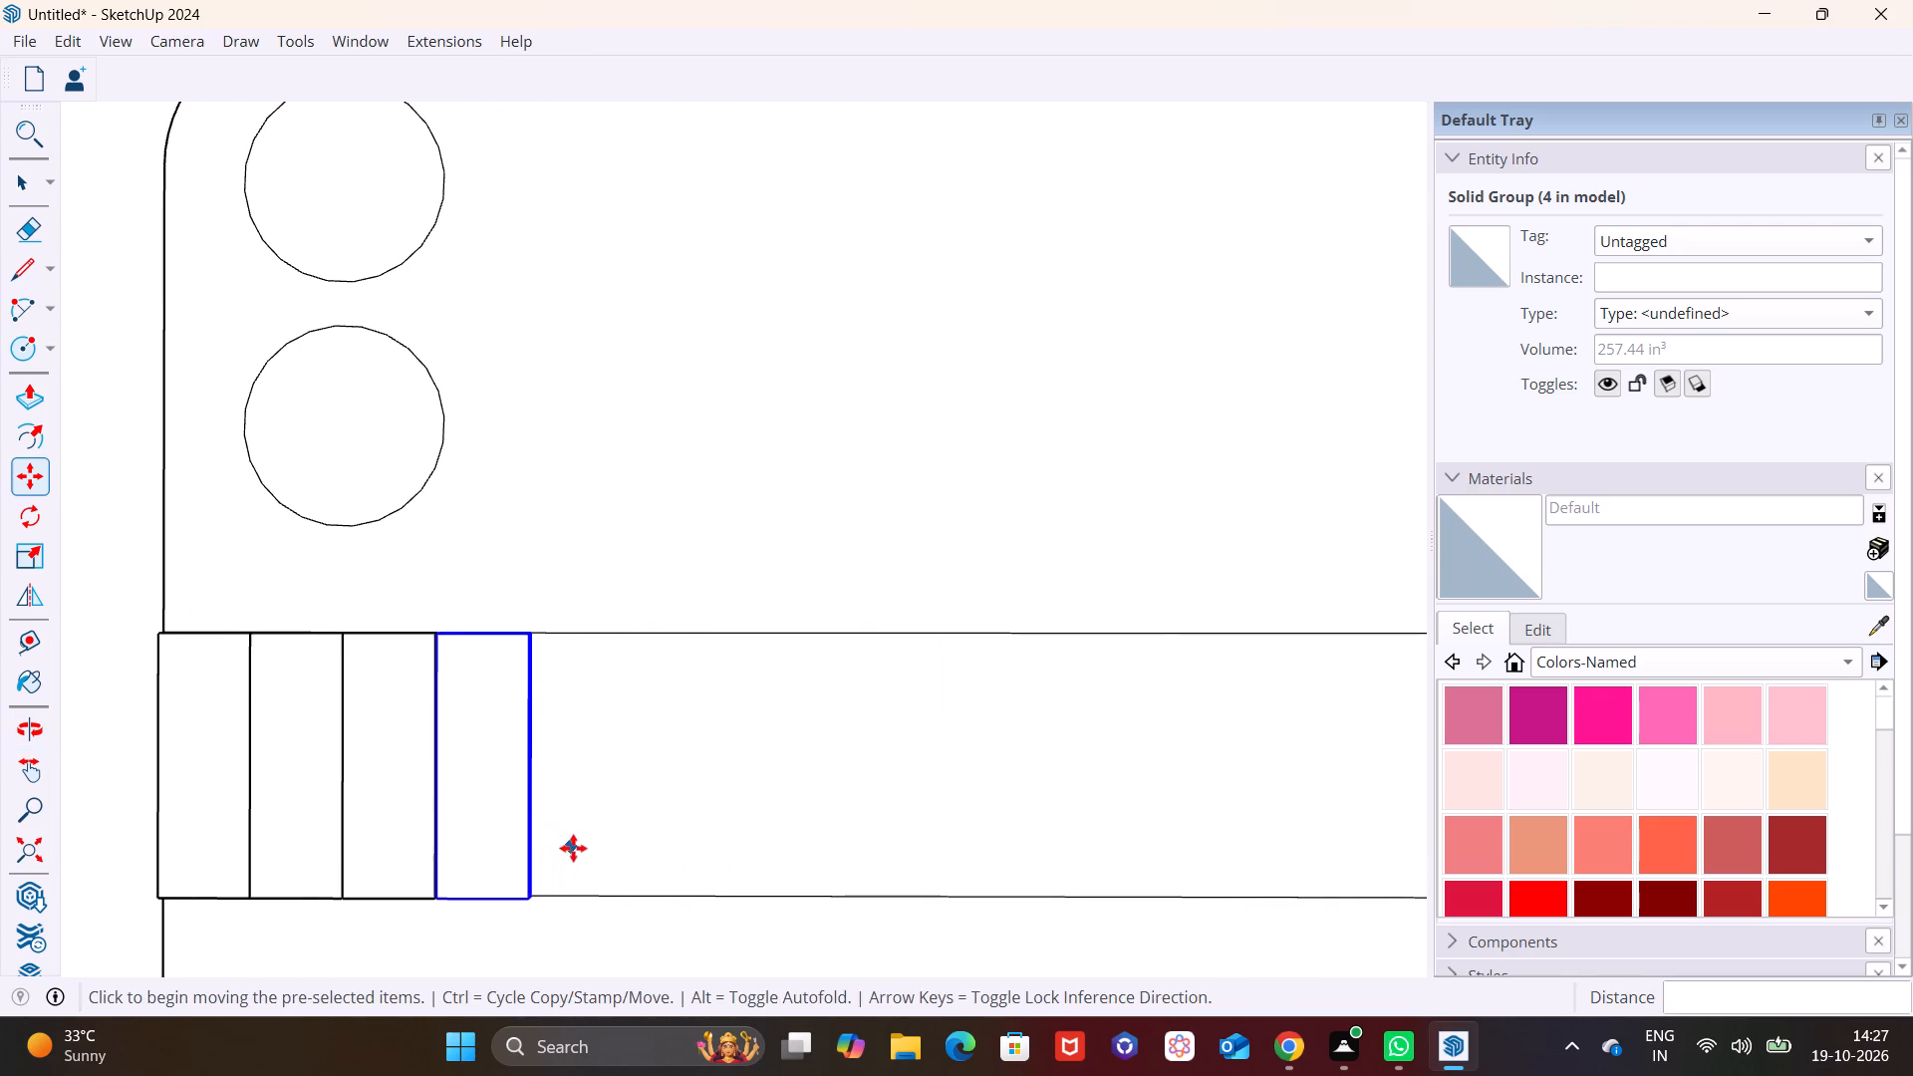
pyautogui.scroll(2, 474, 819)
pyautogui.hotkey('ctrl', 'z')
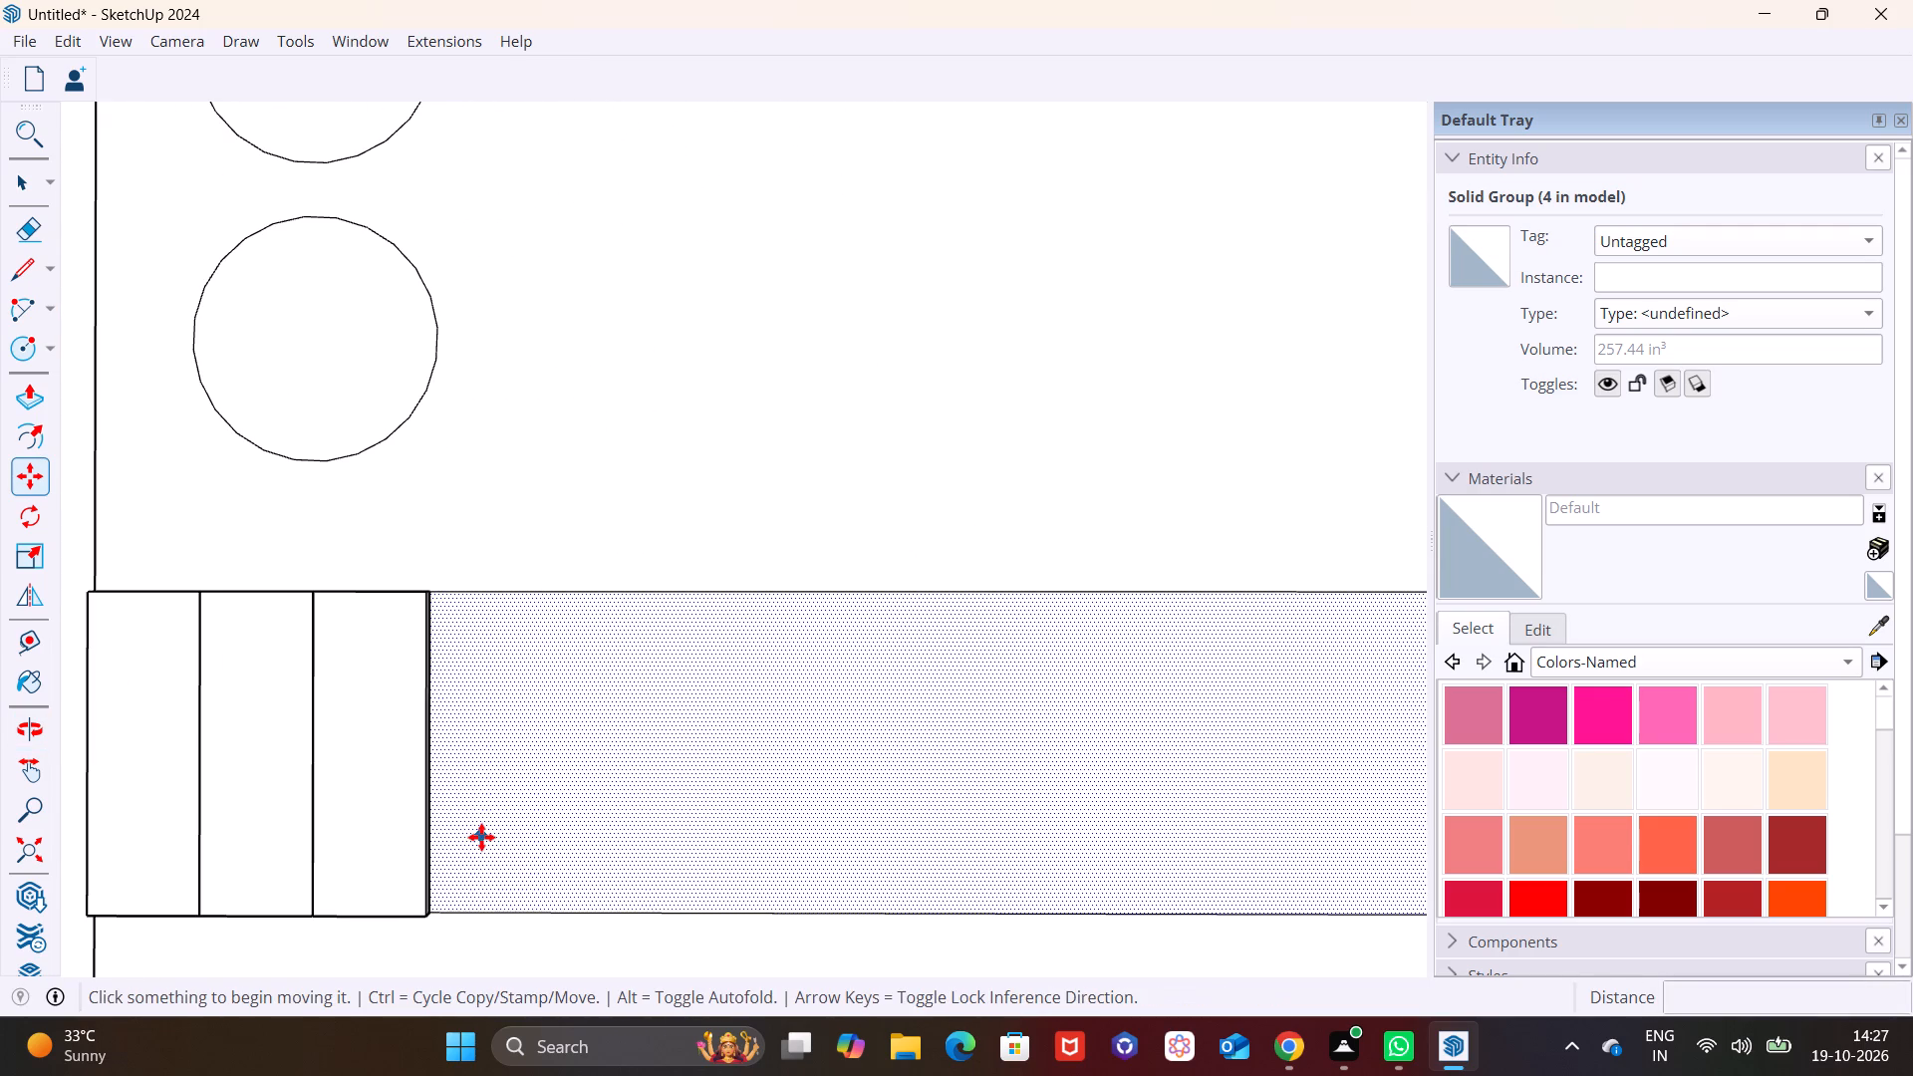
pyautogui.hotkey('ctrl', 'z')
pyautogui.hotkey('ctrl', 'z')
# Copy the original raised strip twice along the band from its lower back corner, spacing the copies about 9 5/16" apart.
pyautogui.keyDown('shift'); pyautogui.moveTo(445, 747); pyautogui.dragTo(702, 713, button='middle'); pyautogui.keyUp('shift')
pyautogui.moveTo(517, 834); pyautogui.dragTo(454, 866, button='middle')
pyautogui.press('space')
pyautogui.click(432, 835)
pyautogui.scroll(4, 465, 848)
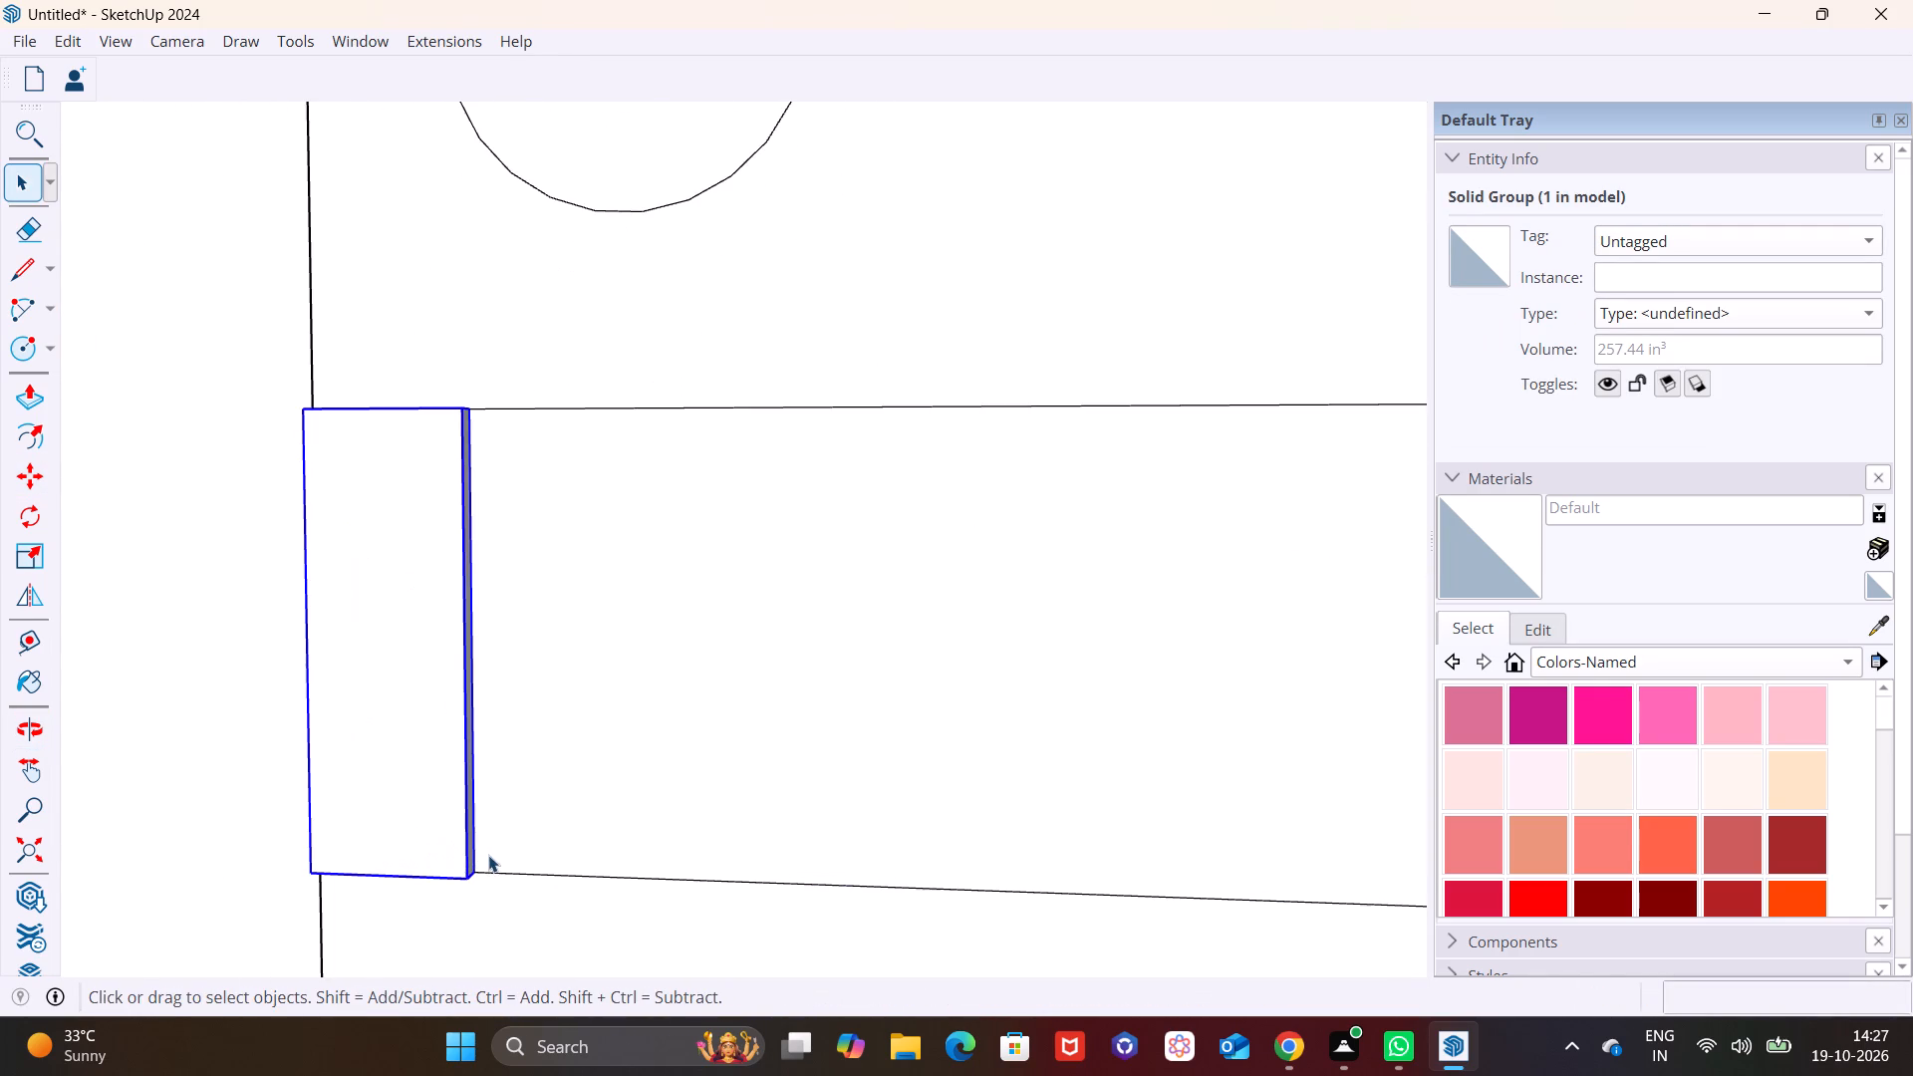
pyautogui.scroll(1, 479, 869)
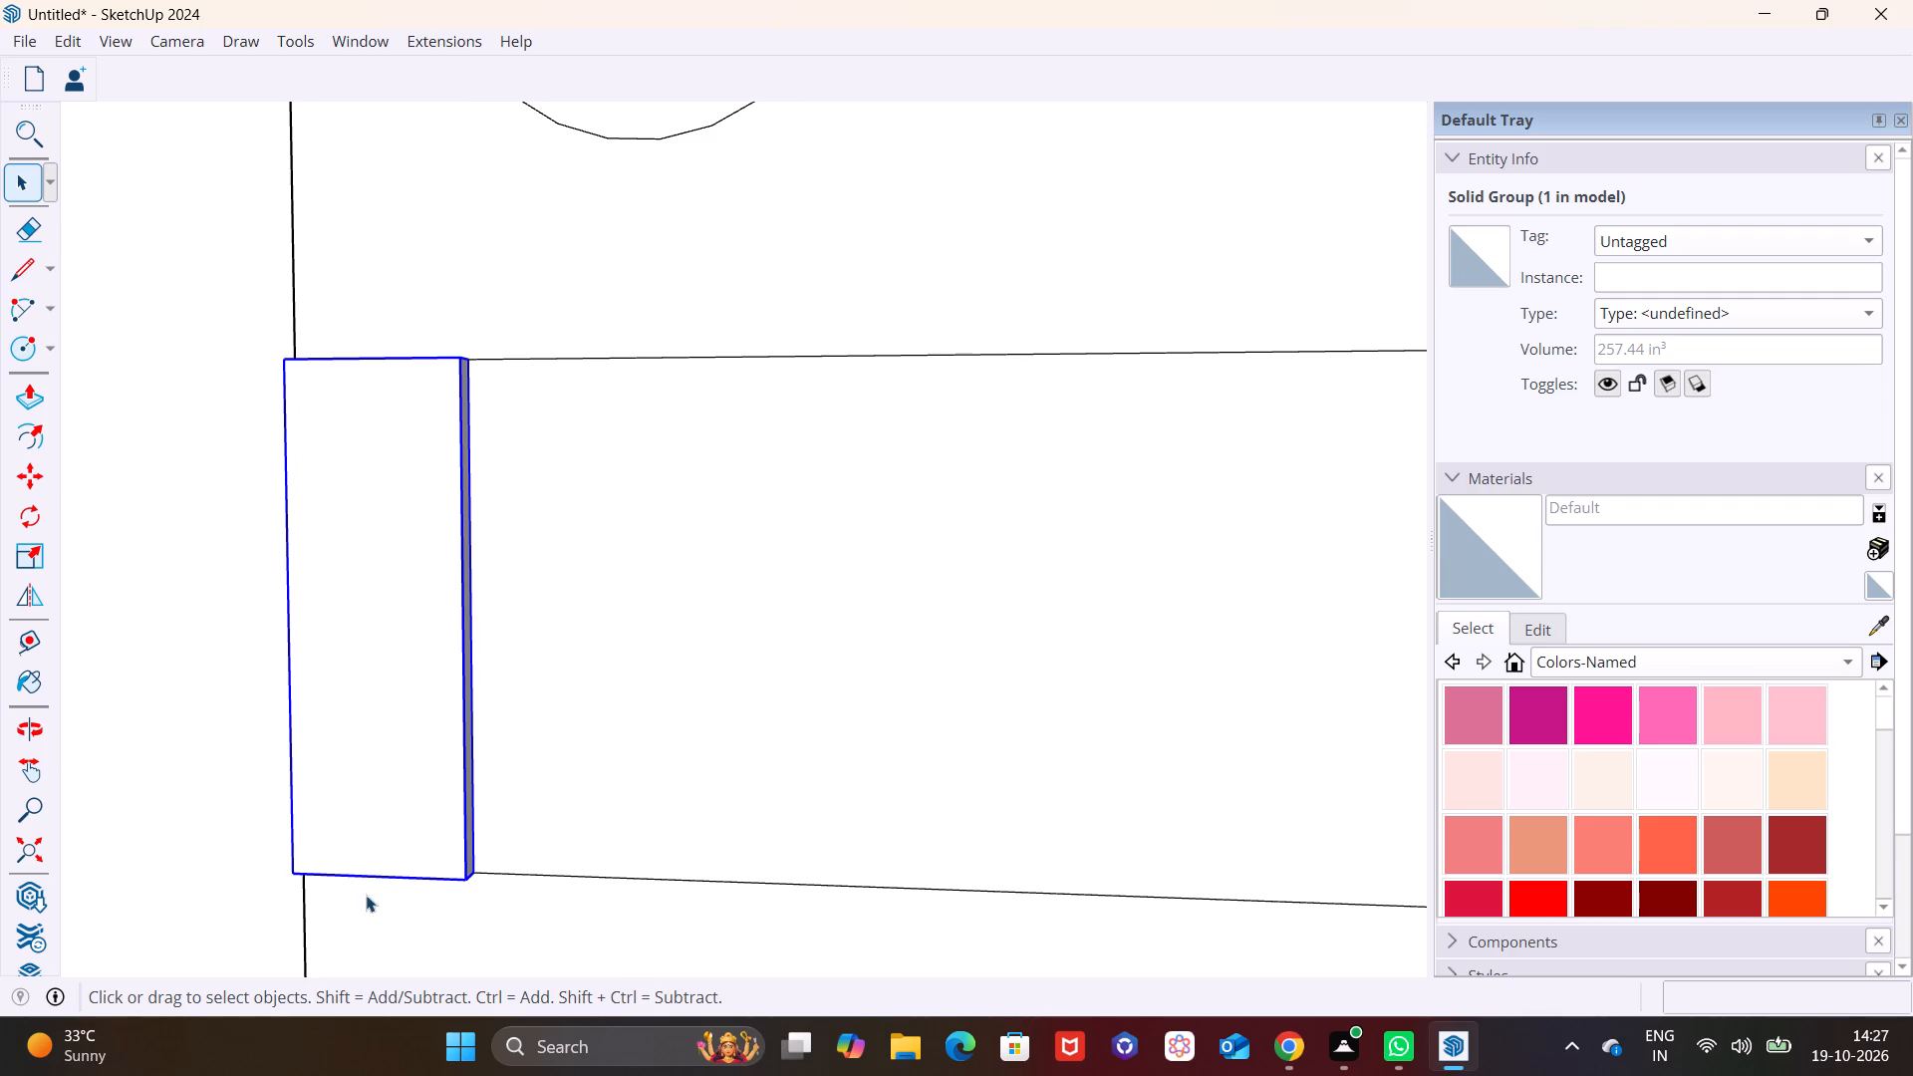
pyautogui.press('m')
pyautogui.click(477, 867)
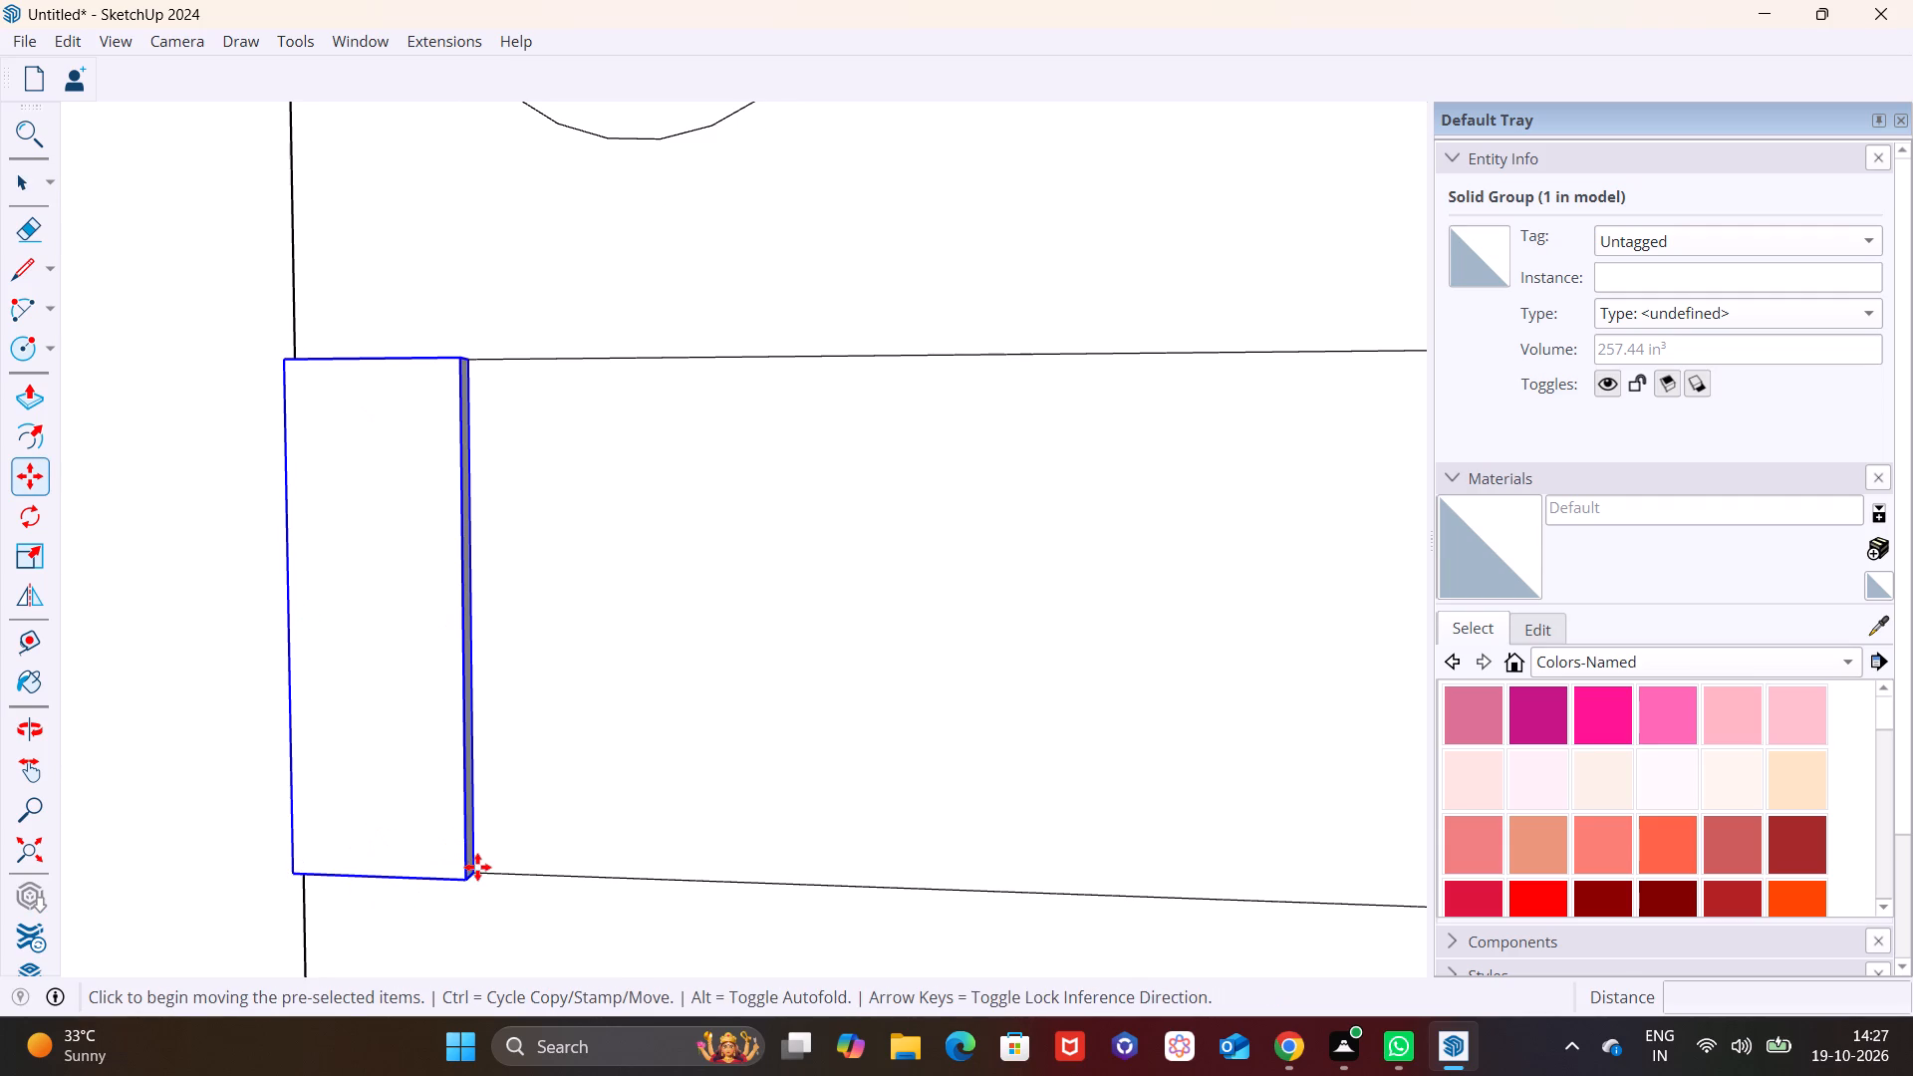
pyautogui.click(663, 887)
pyautogui.click(664, 890)
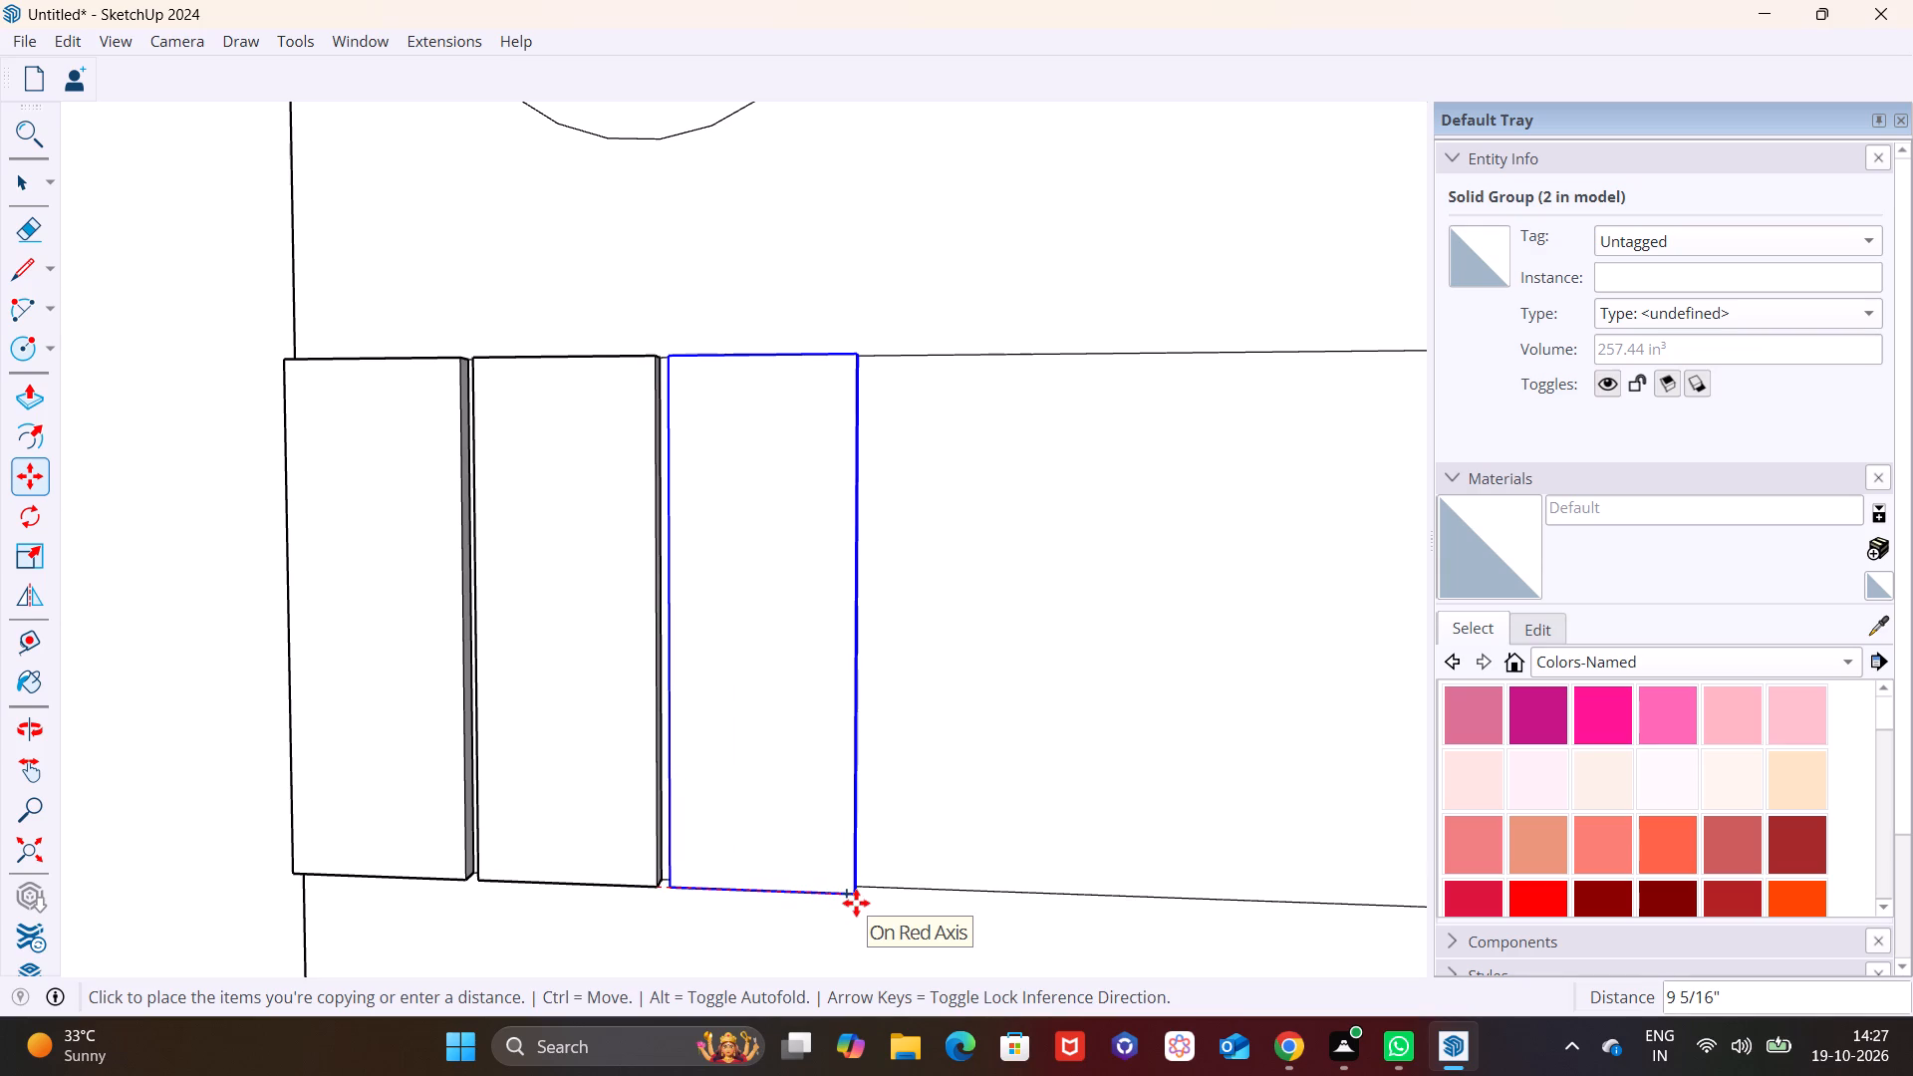
pyautogui.click(856, 904)
# Add a fourth and a fifth strip along the band's lower edge, placing the fifth about 9 3/16" from the fourth.
pyautogui.moveTo(862, 905); pyautogui.dragTo(949, 896, button='middle')
pyautogui.scroll(-2, 879, 837)
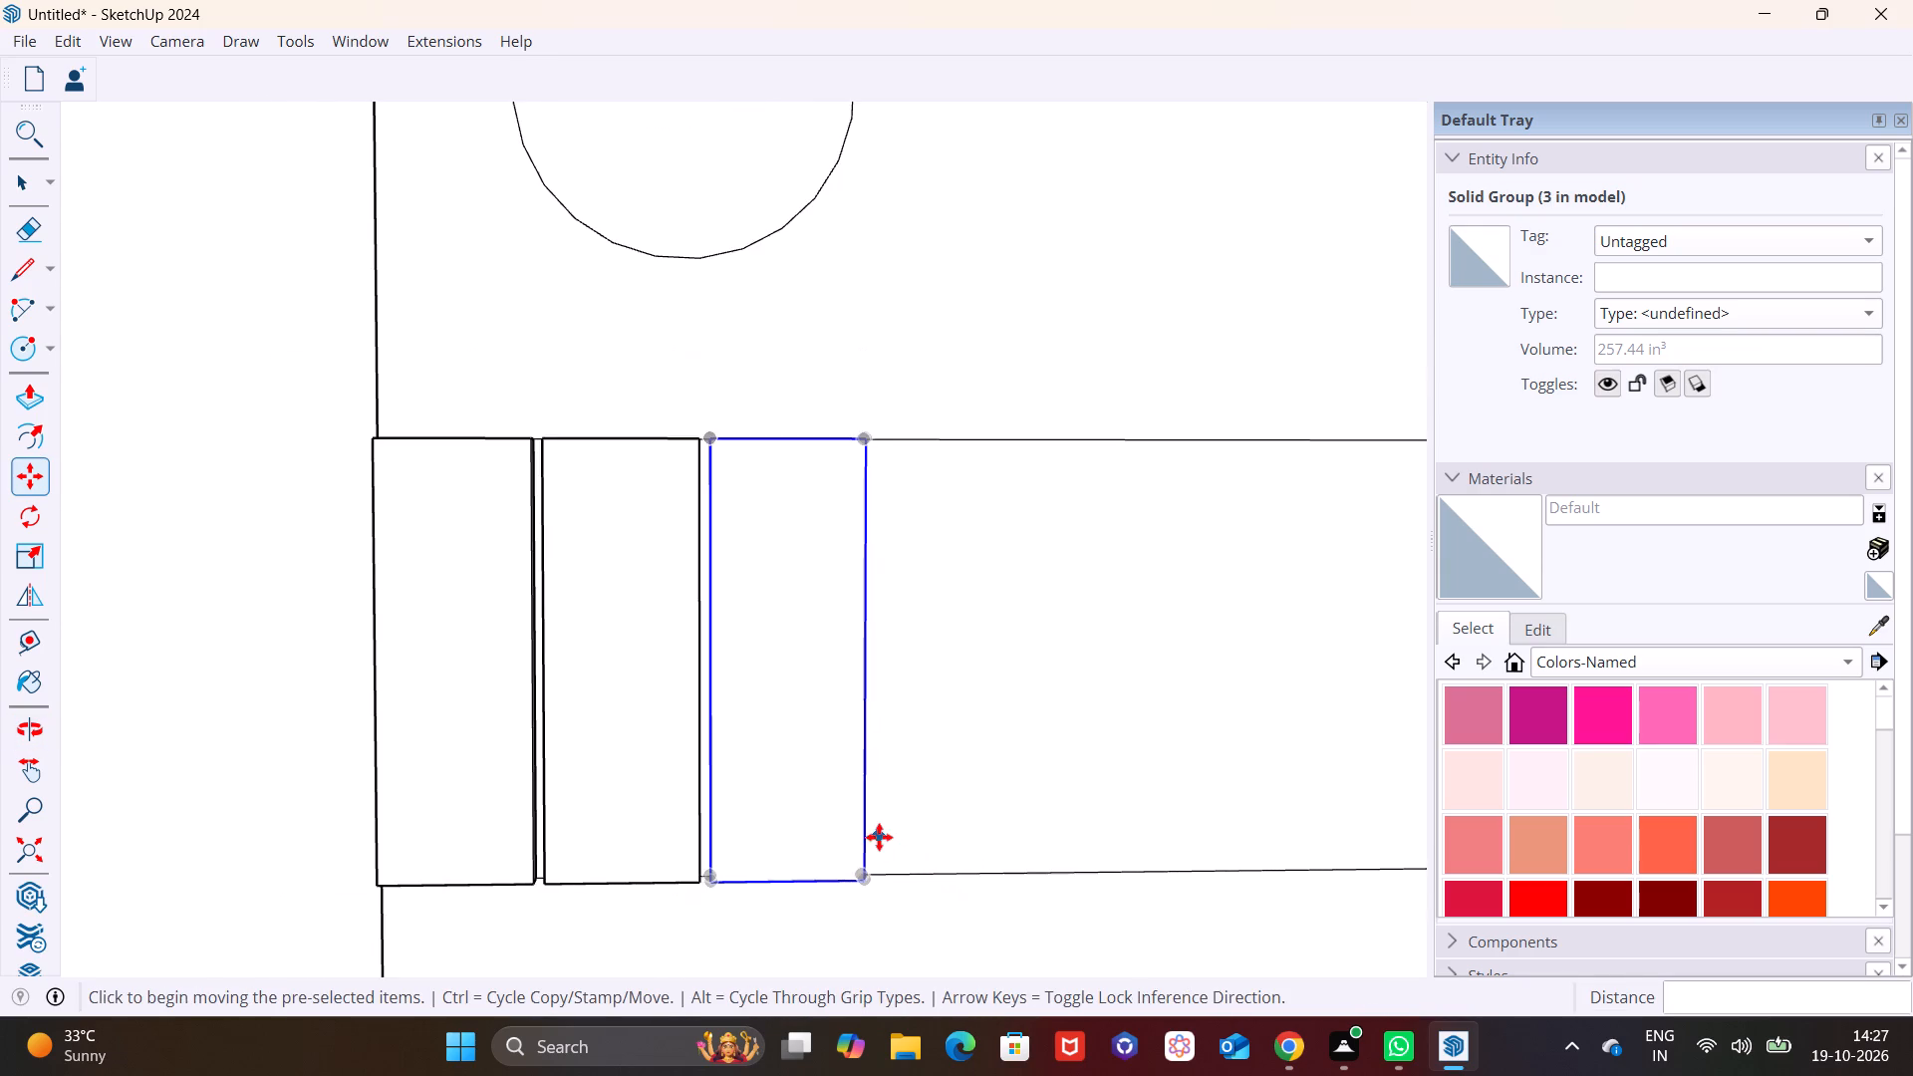
pyautogui.scroll(-6, 876, 847)
pyautogui.keyDown('shift'); pyautogui.moveTo(849, 830); pyautogui.dragTo(640, 877, button='middle'); pyautogui.keyUp('shift')
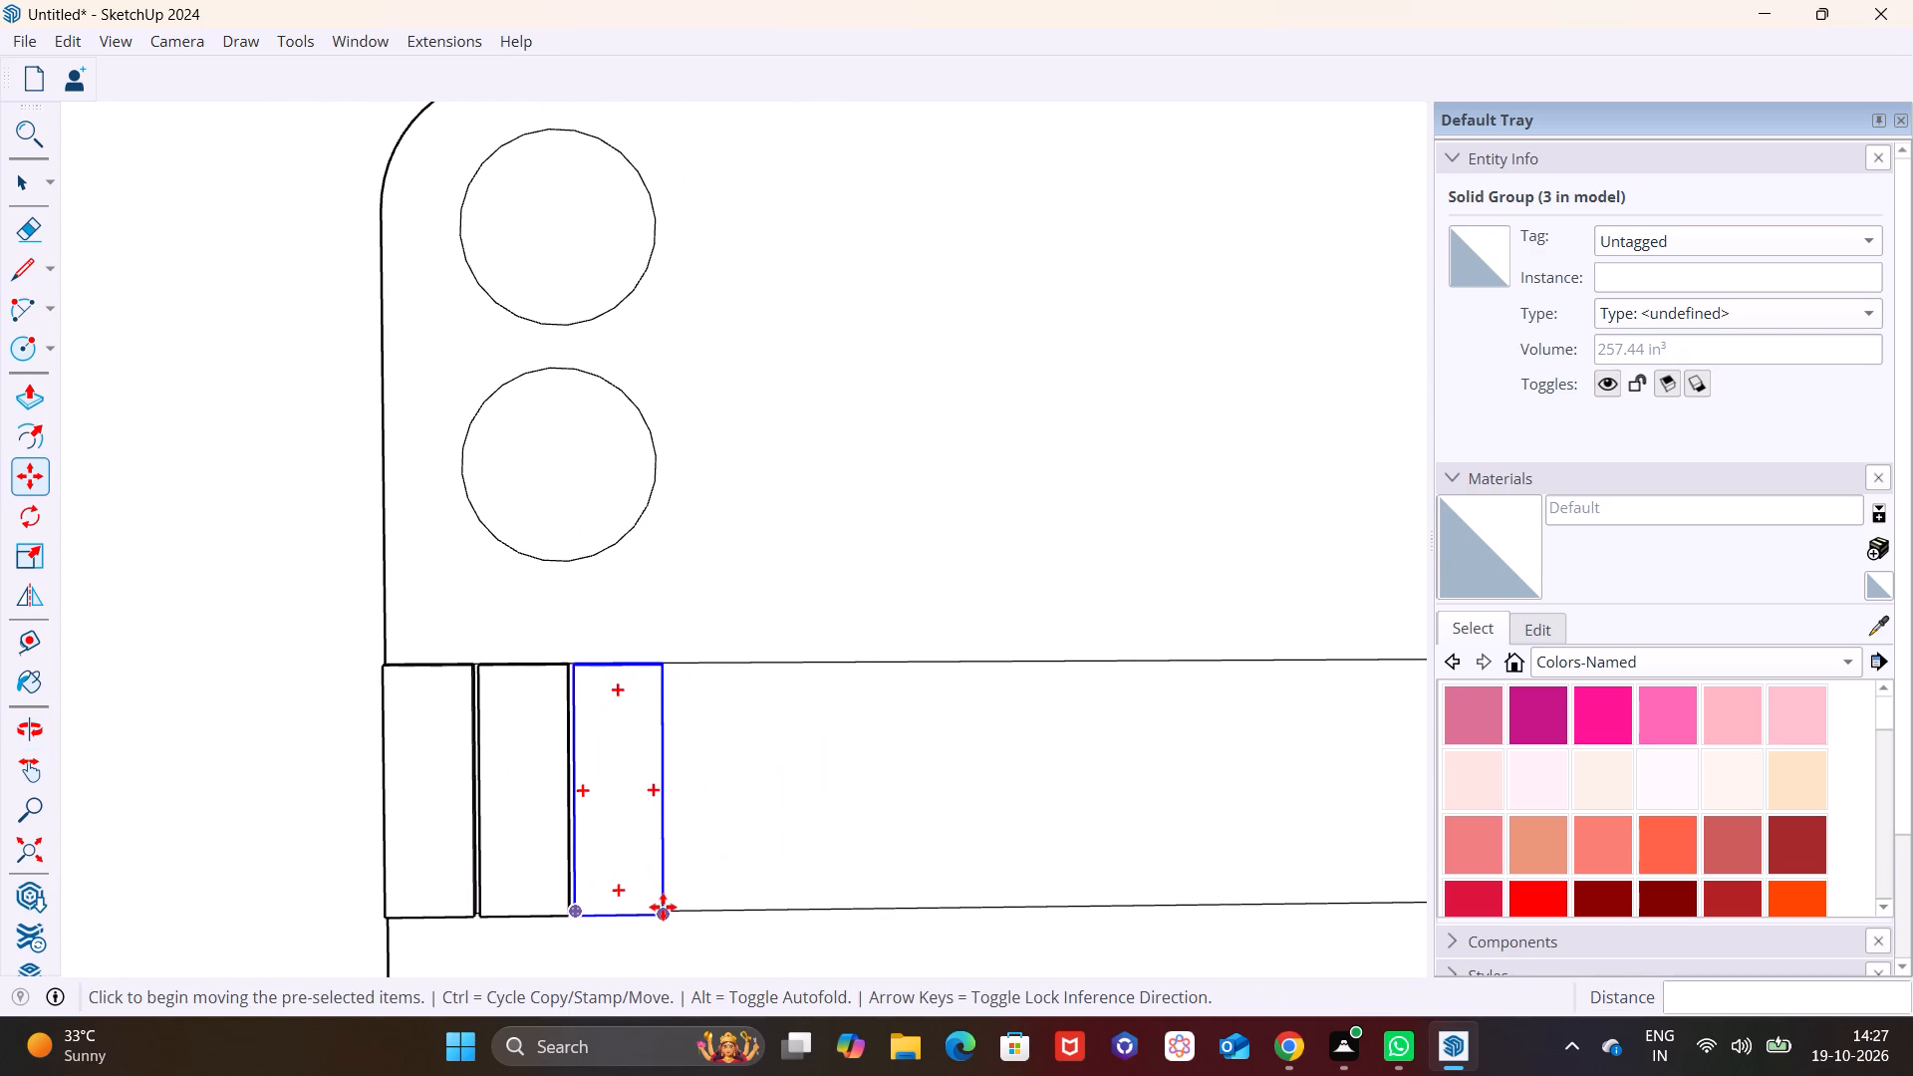
pyautogui.click(665, 908)
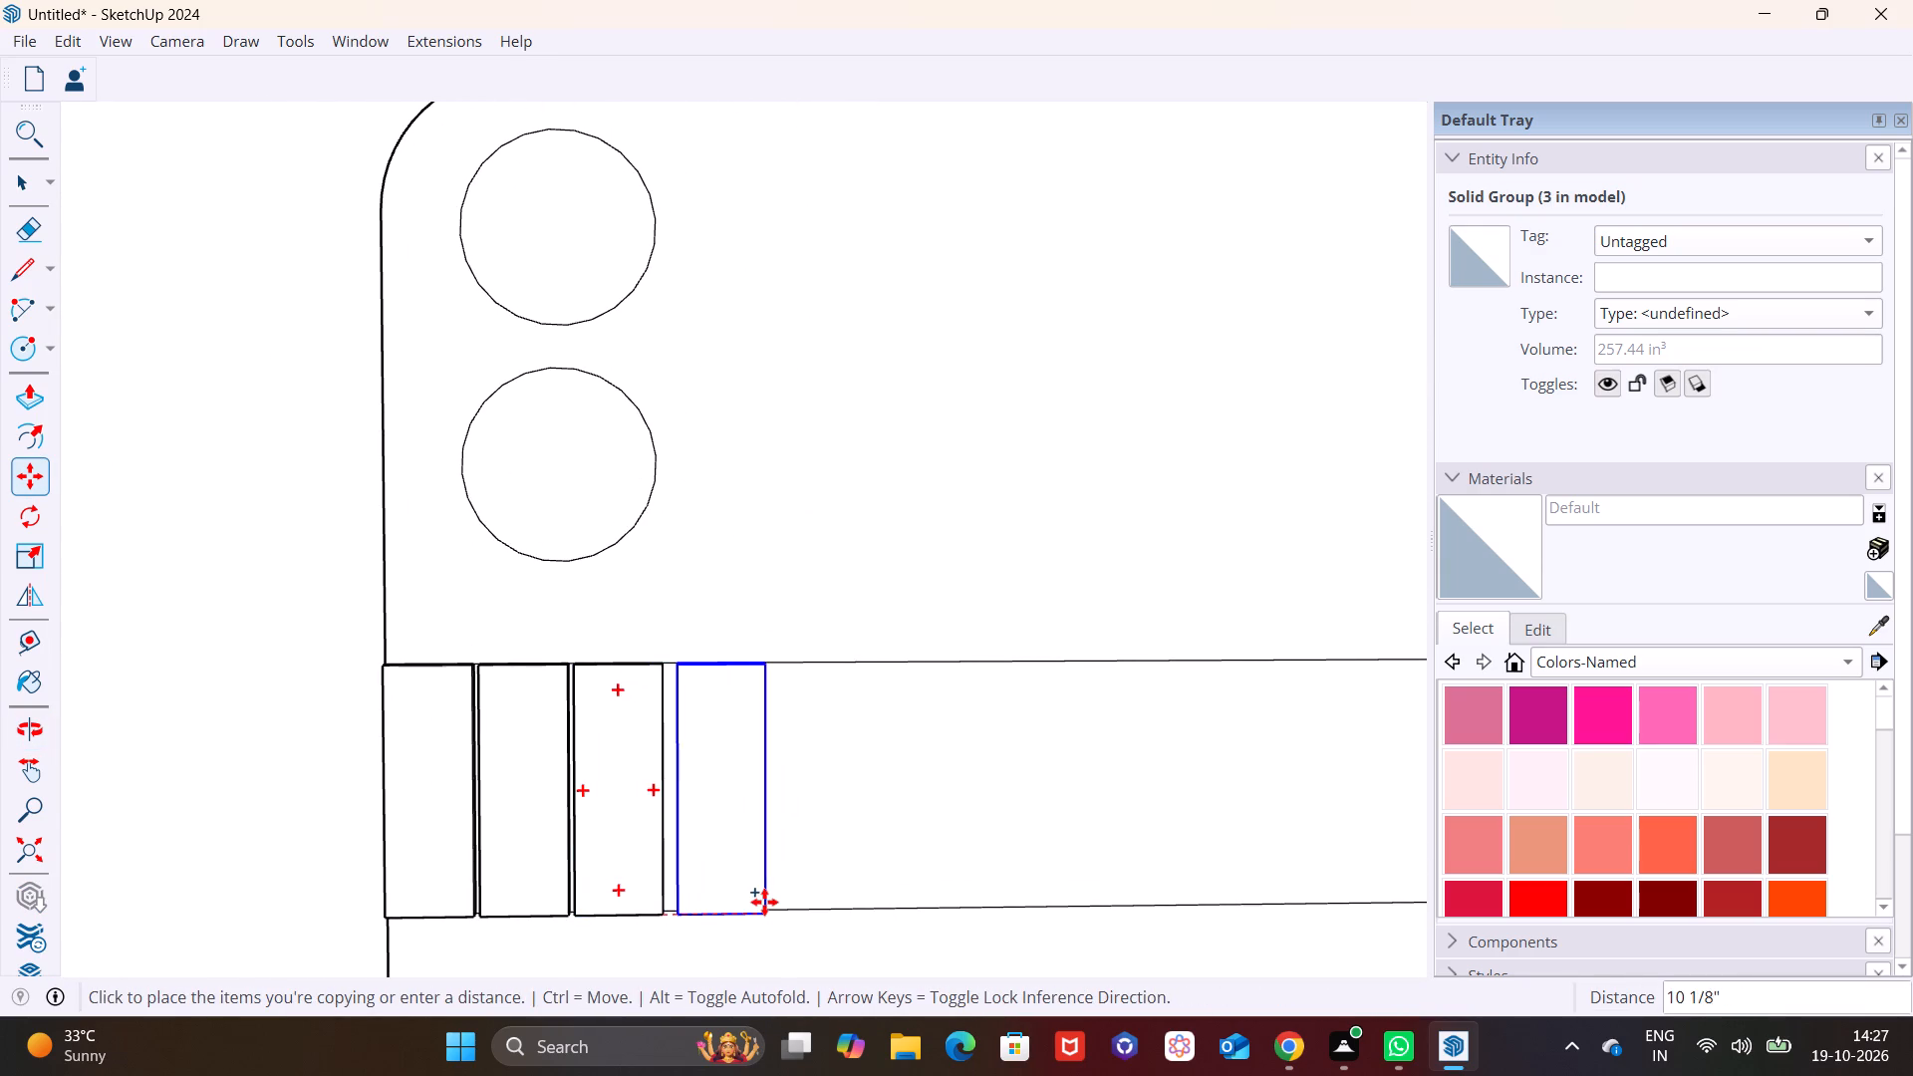
pyautogui.click(757, 902)
pyautogui.click(753, 911)
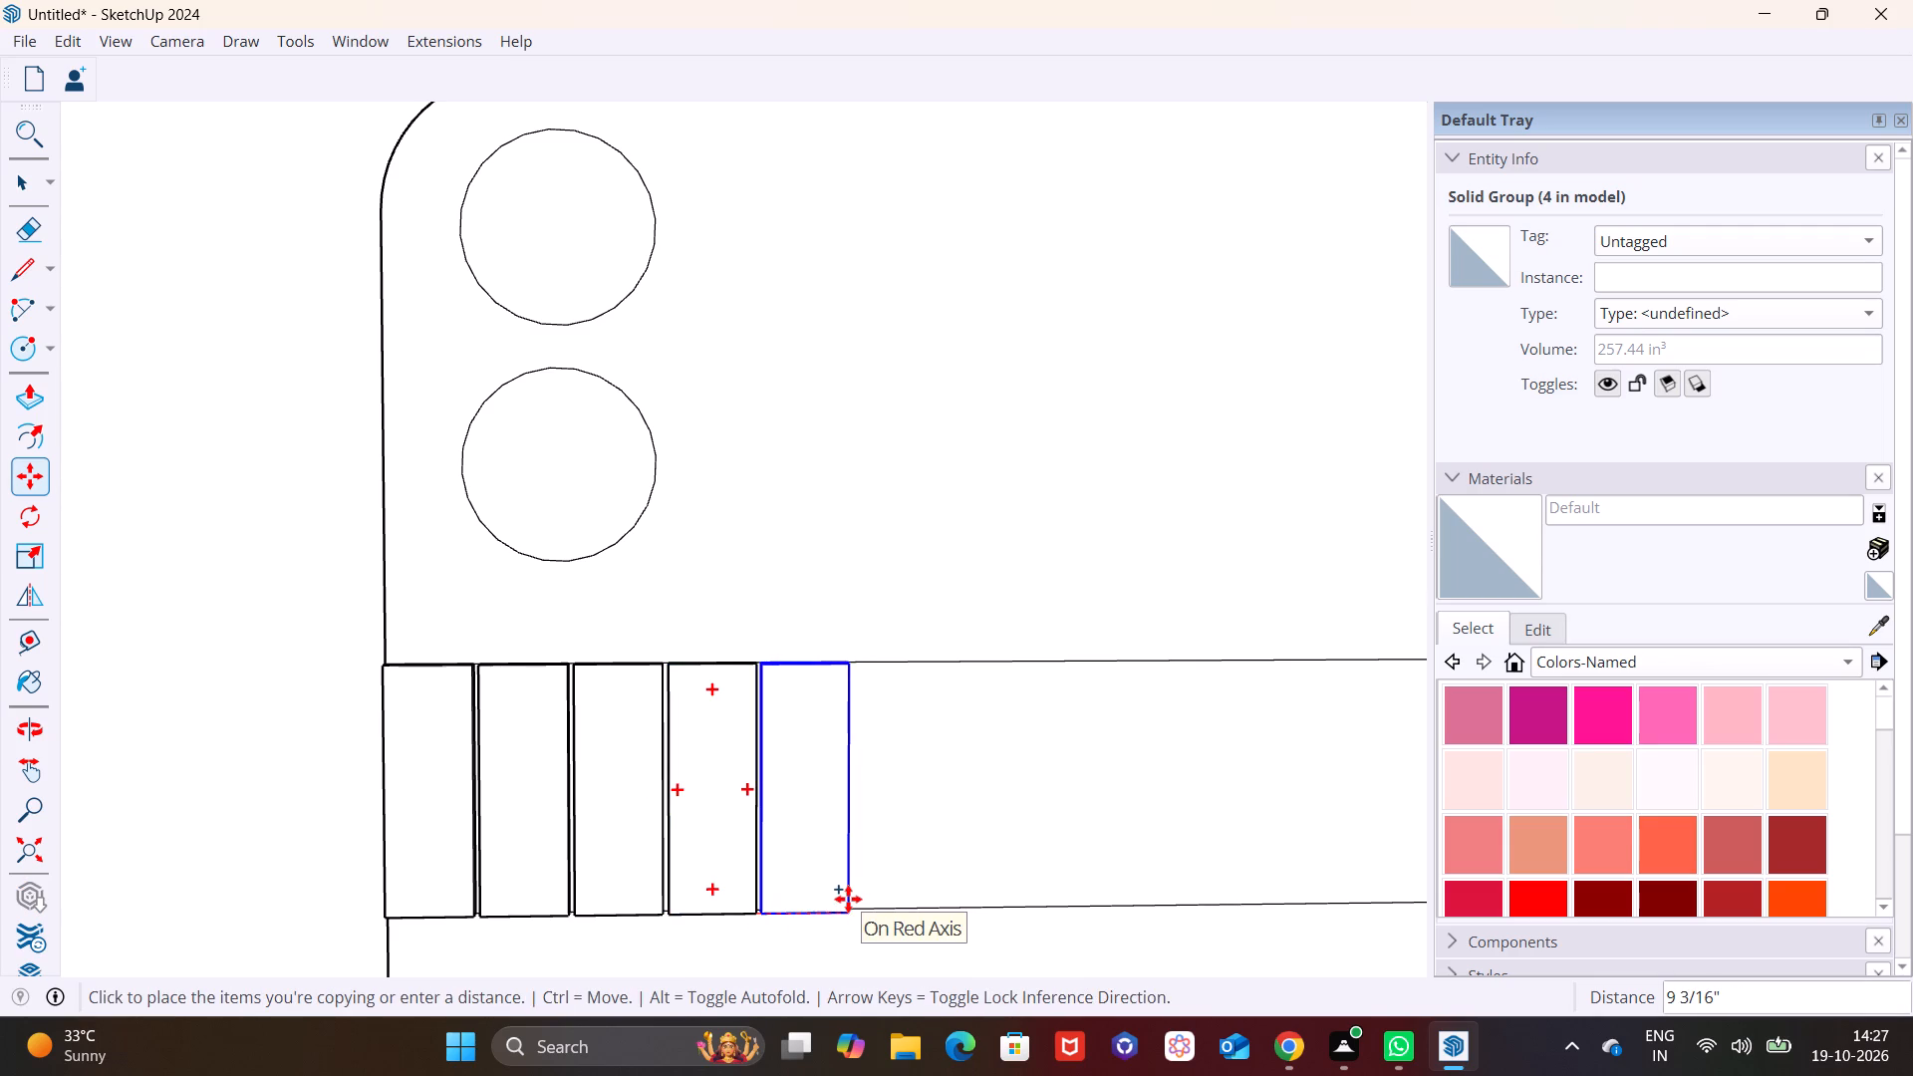
pyautogui.click(848, 899)
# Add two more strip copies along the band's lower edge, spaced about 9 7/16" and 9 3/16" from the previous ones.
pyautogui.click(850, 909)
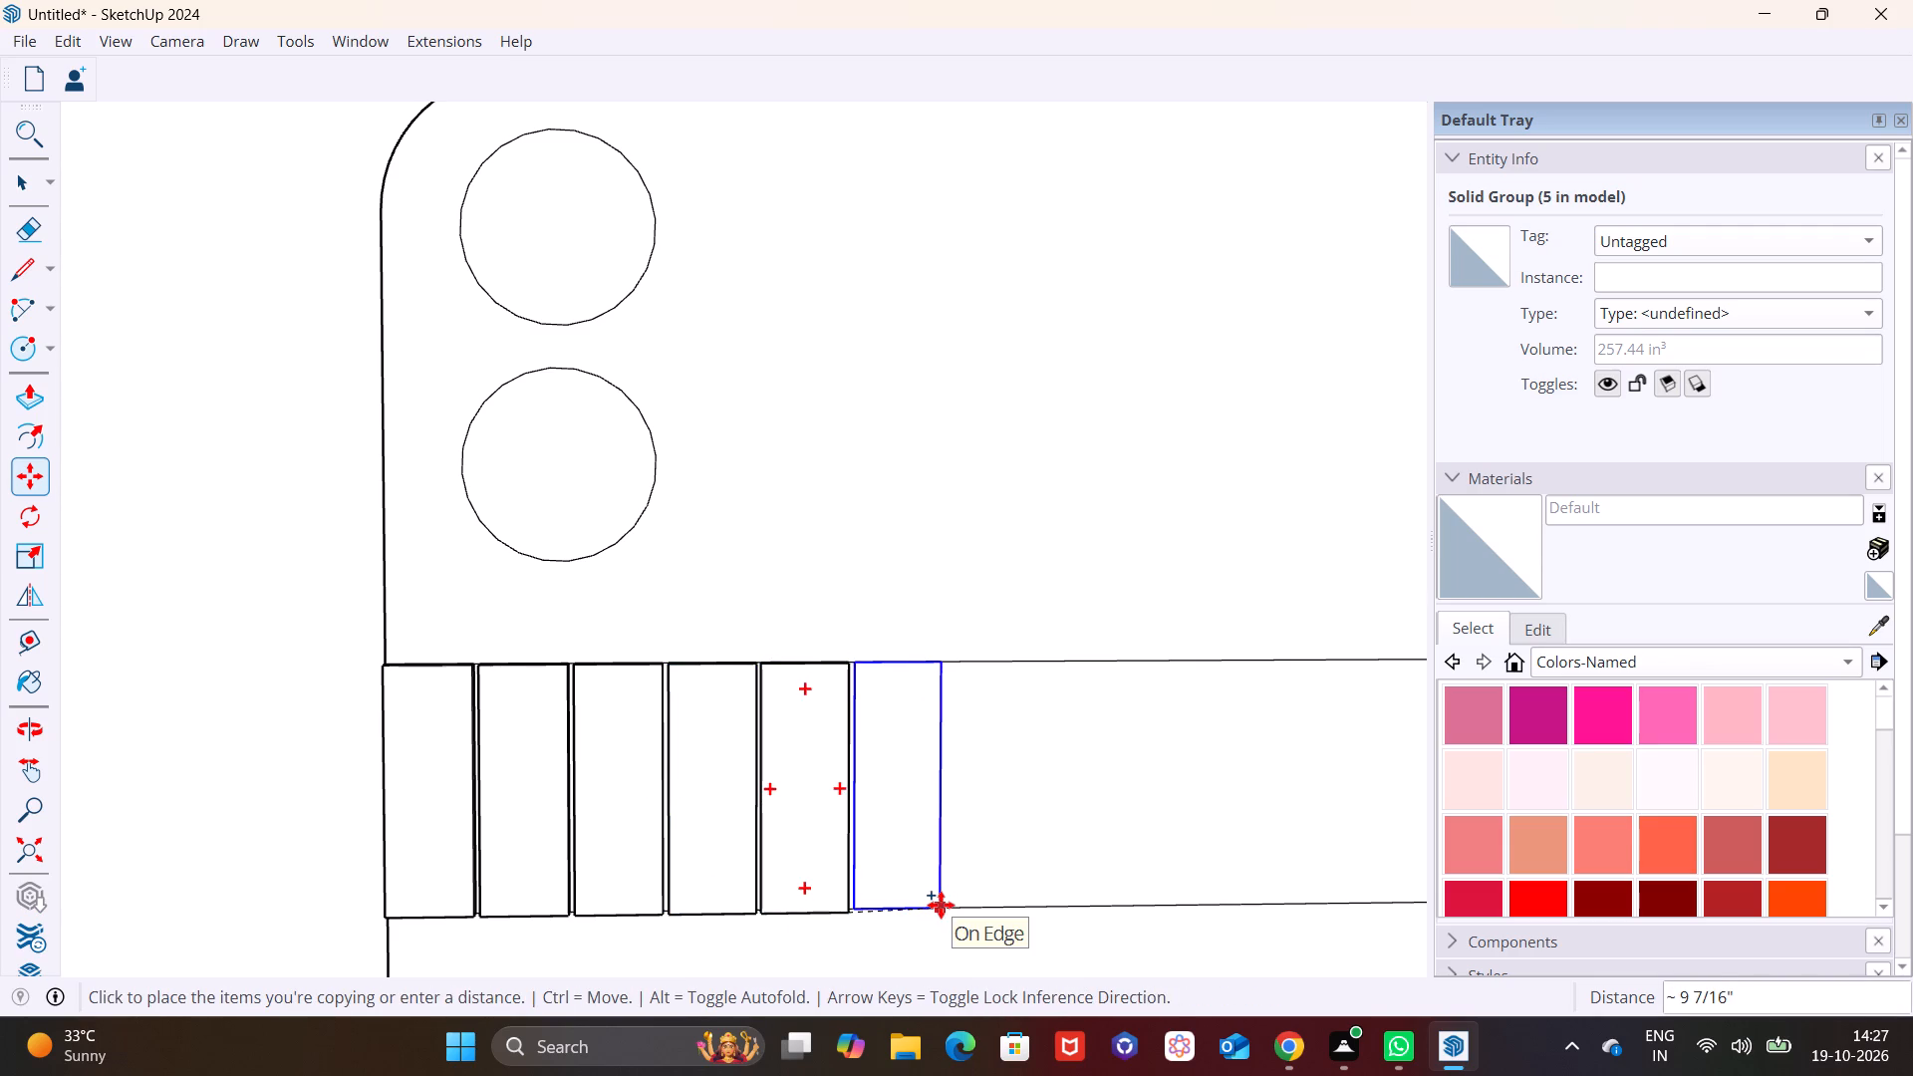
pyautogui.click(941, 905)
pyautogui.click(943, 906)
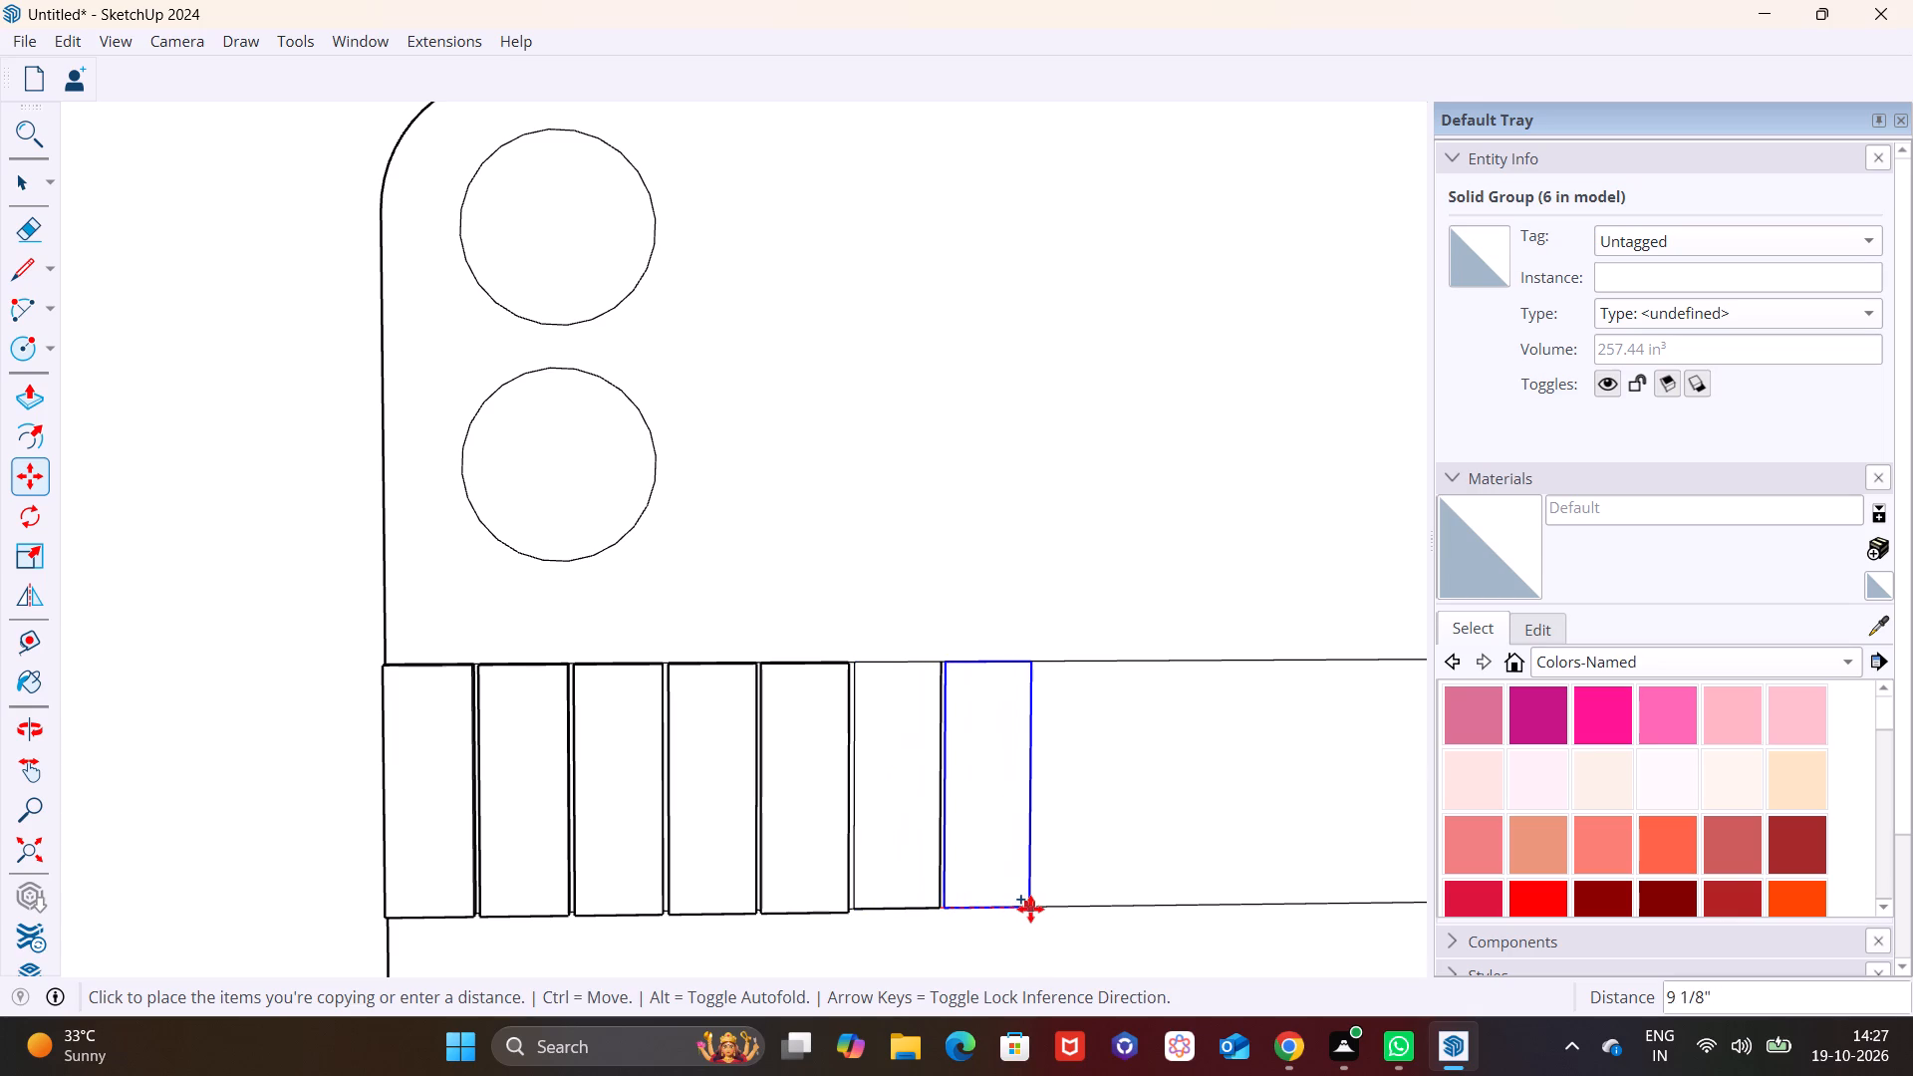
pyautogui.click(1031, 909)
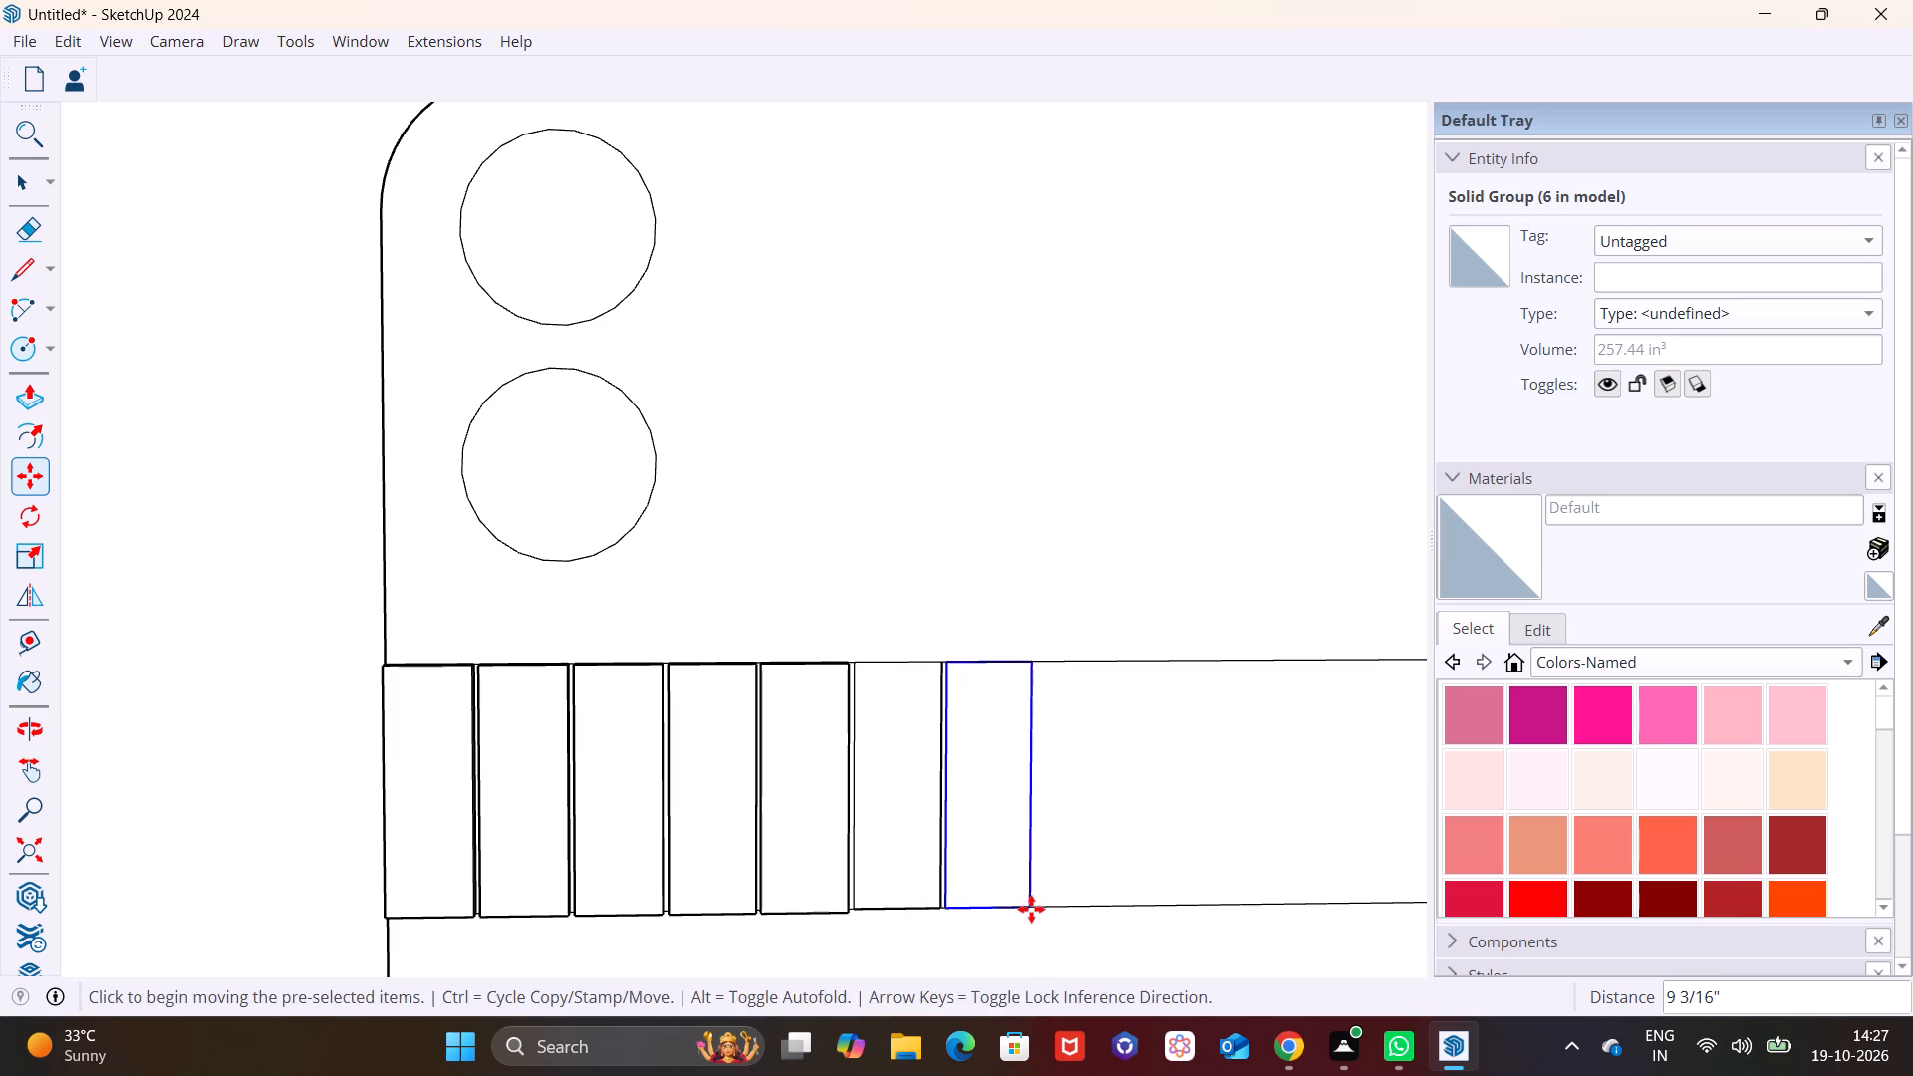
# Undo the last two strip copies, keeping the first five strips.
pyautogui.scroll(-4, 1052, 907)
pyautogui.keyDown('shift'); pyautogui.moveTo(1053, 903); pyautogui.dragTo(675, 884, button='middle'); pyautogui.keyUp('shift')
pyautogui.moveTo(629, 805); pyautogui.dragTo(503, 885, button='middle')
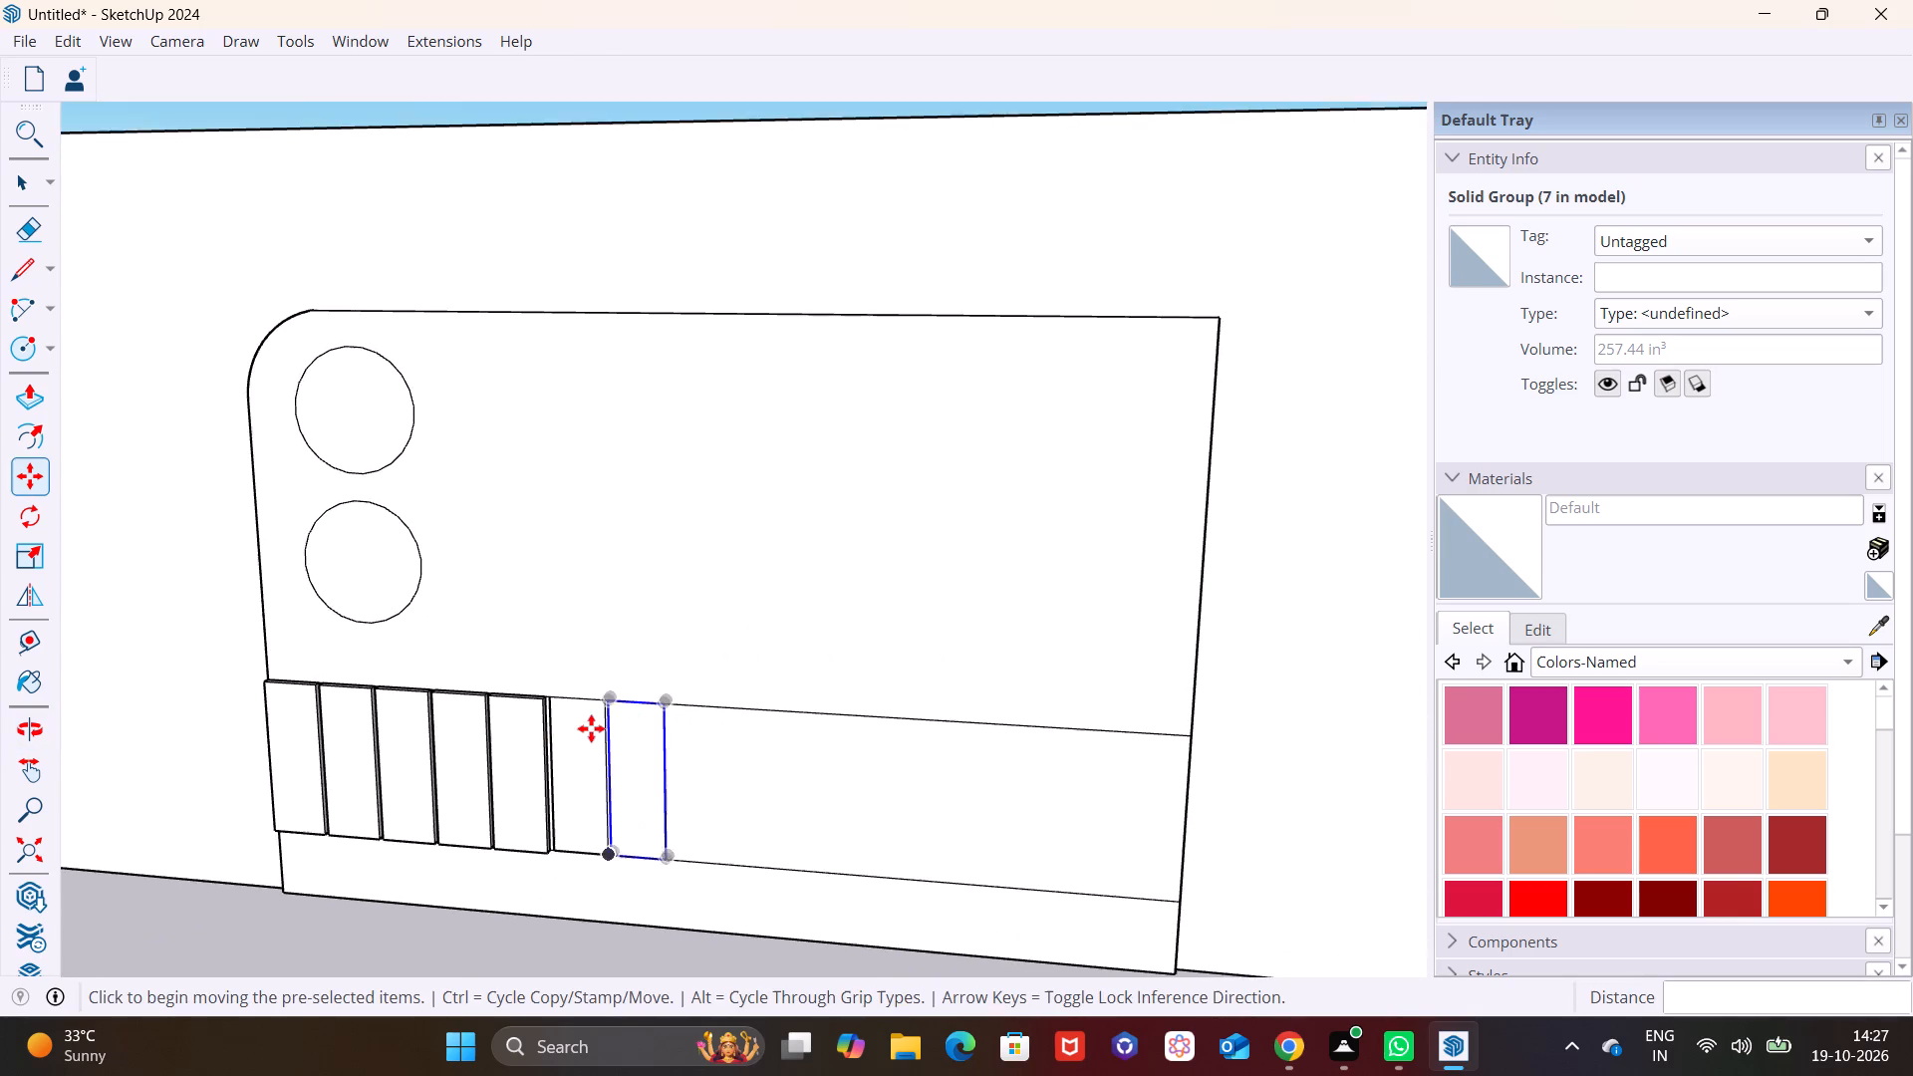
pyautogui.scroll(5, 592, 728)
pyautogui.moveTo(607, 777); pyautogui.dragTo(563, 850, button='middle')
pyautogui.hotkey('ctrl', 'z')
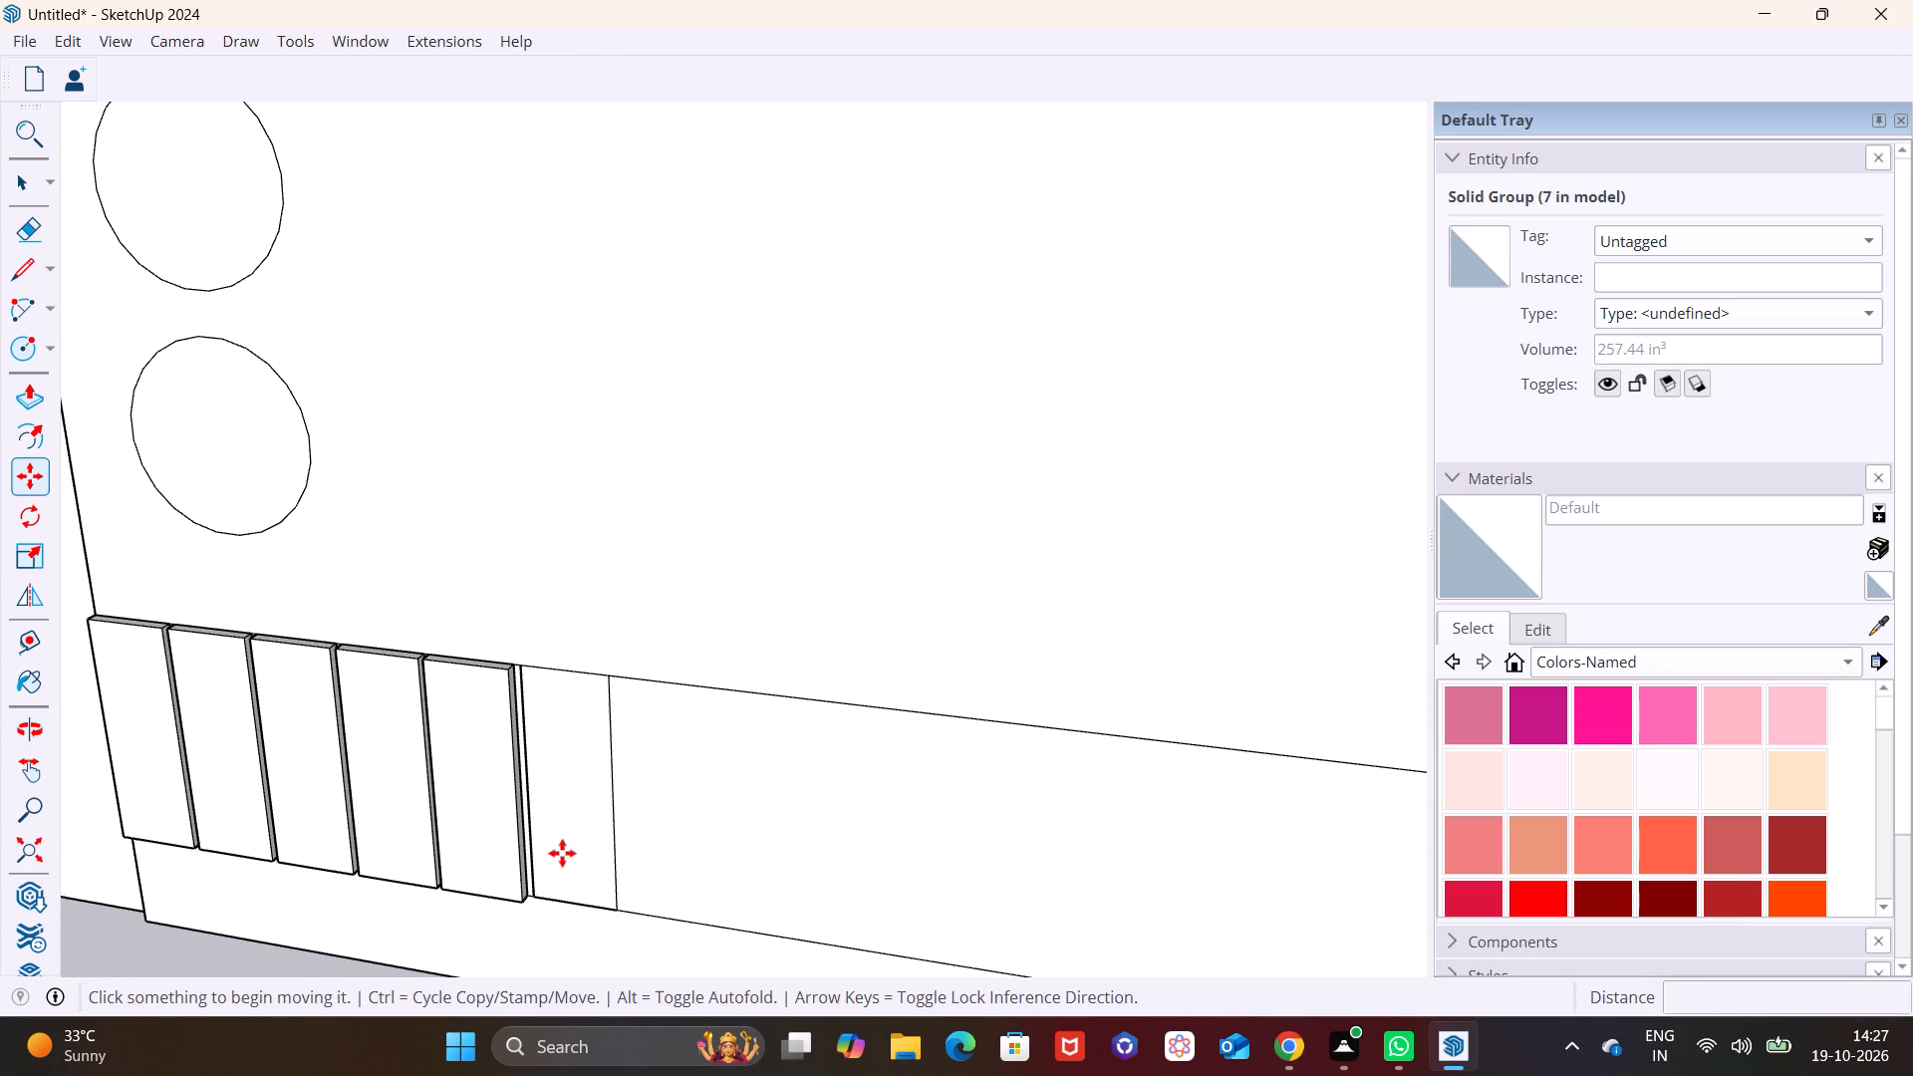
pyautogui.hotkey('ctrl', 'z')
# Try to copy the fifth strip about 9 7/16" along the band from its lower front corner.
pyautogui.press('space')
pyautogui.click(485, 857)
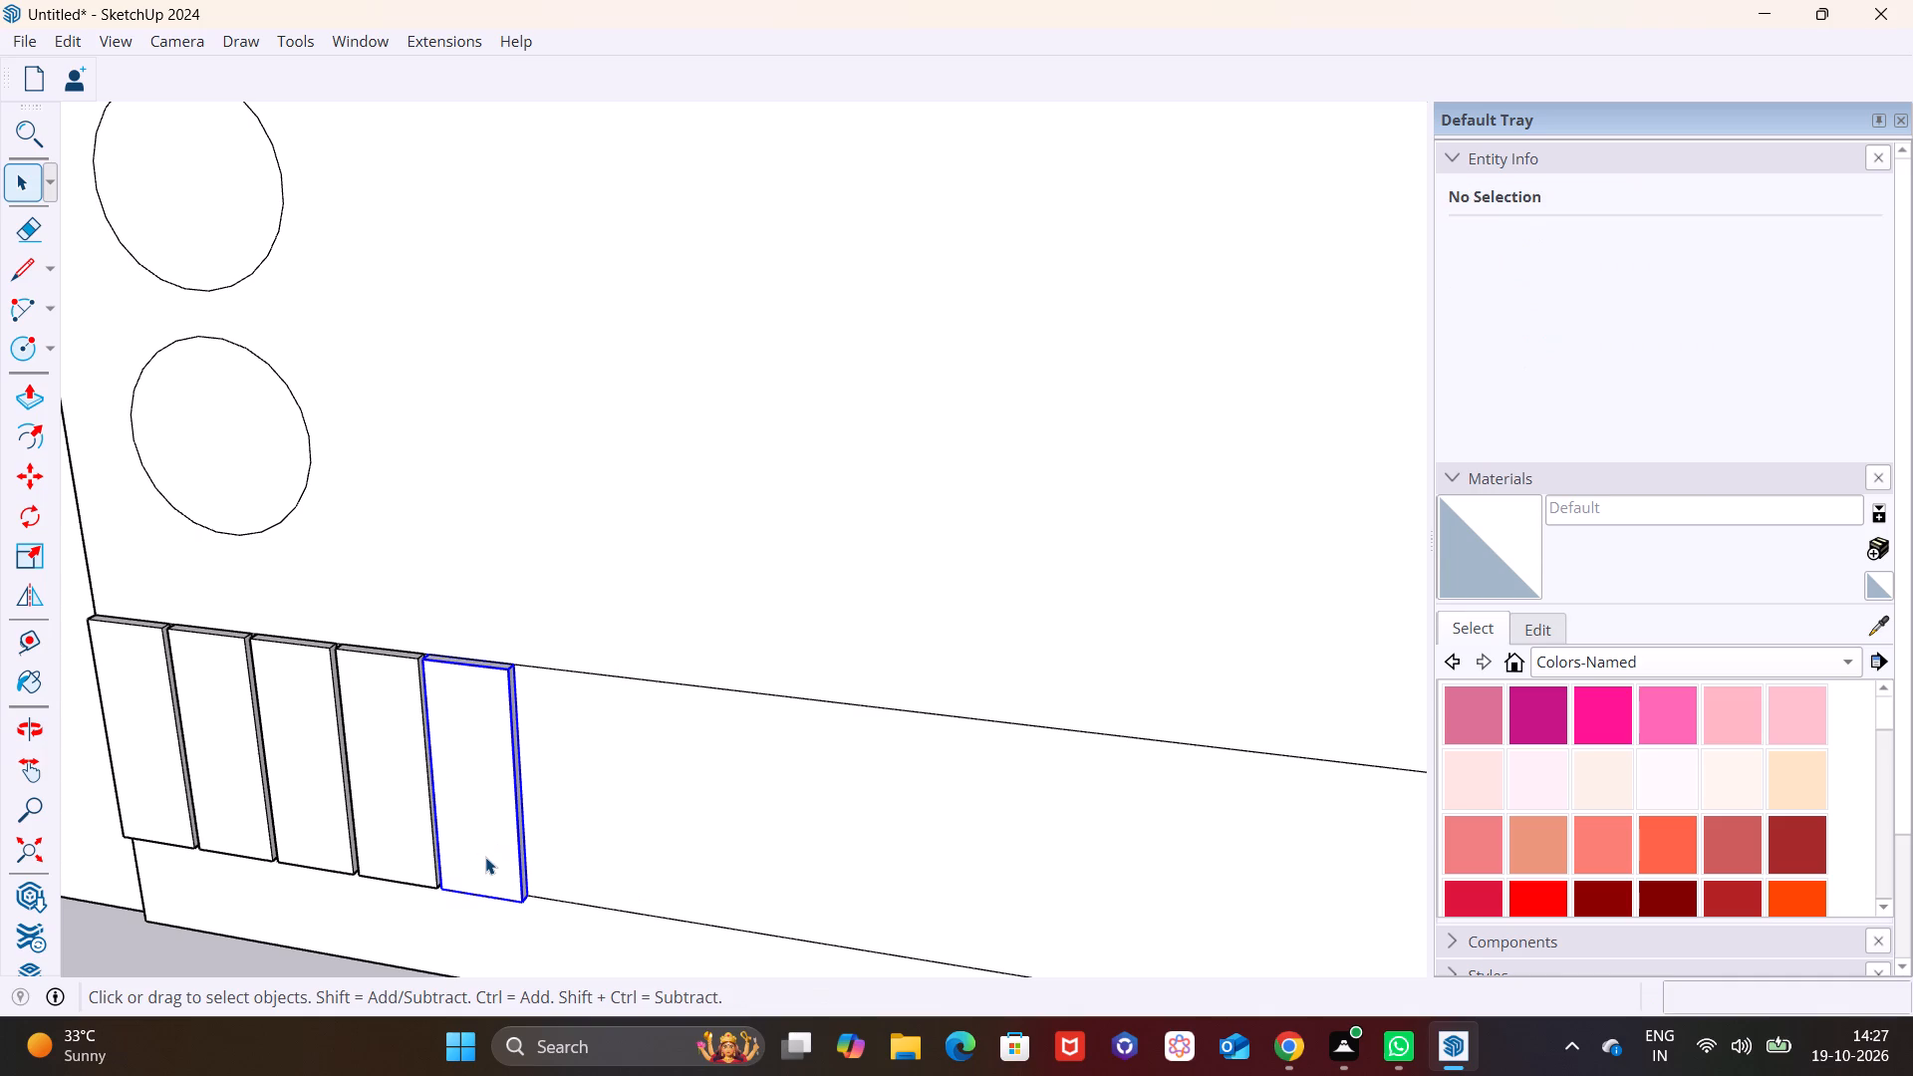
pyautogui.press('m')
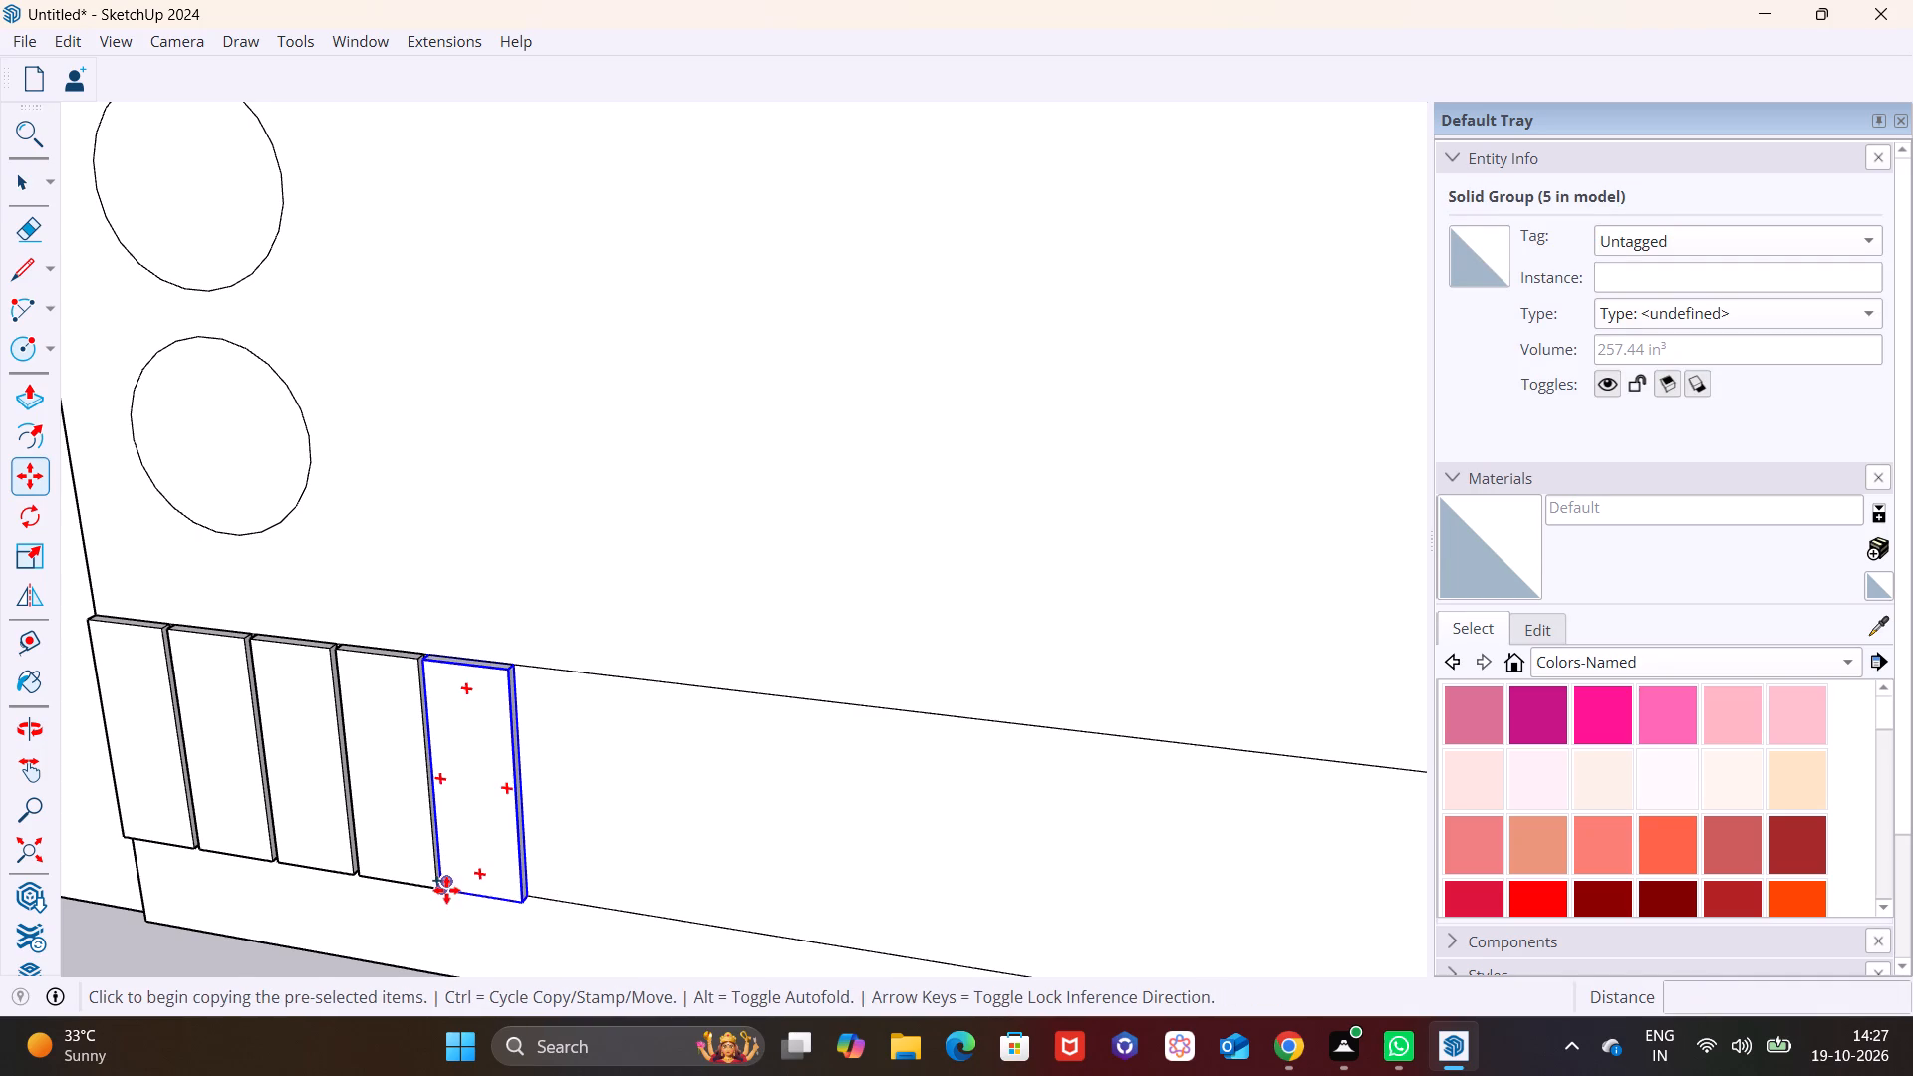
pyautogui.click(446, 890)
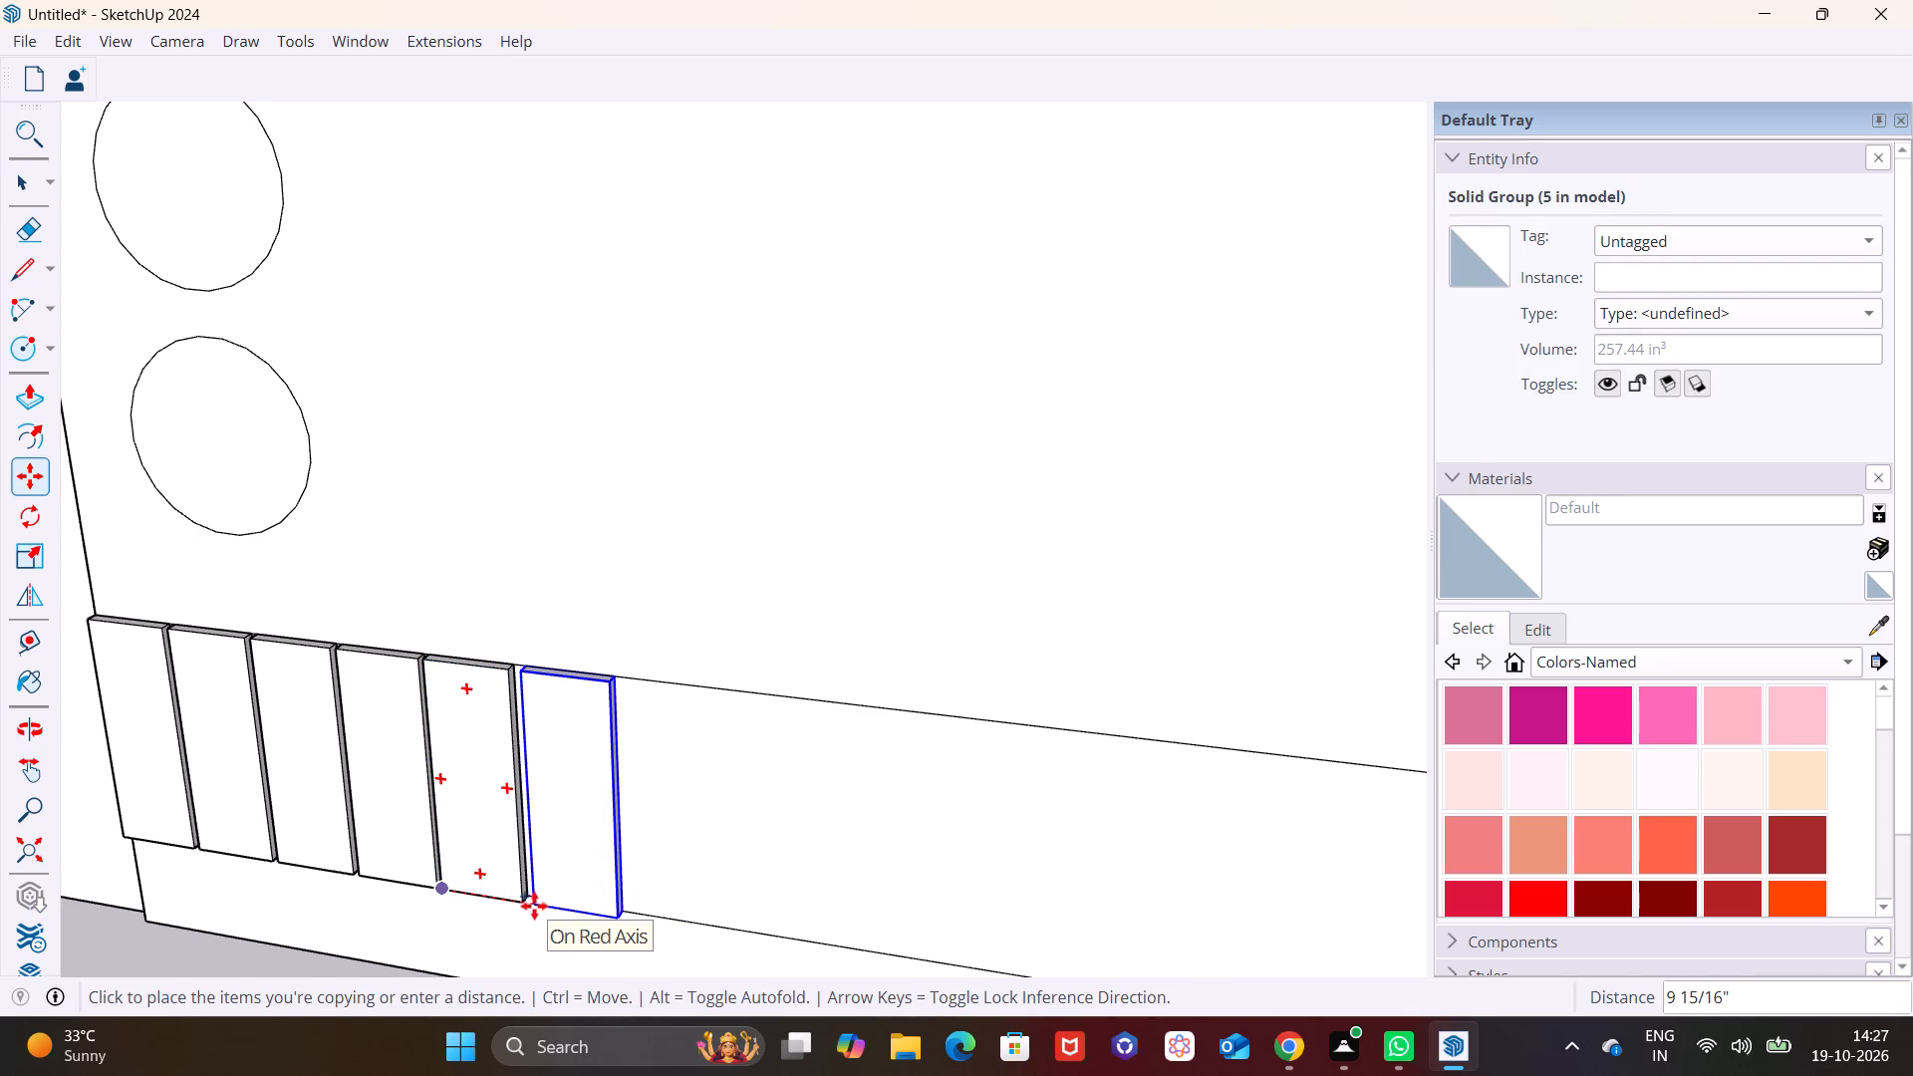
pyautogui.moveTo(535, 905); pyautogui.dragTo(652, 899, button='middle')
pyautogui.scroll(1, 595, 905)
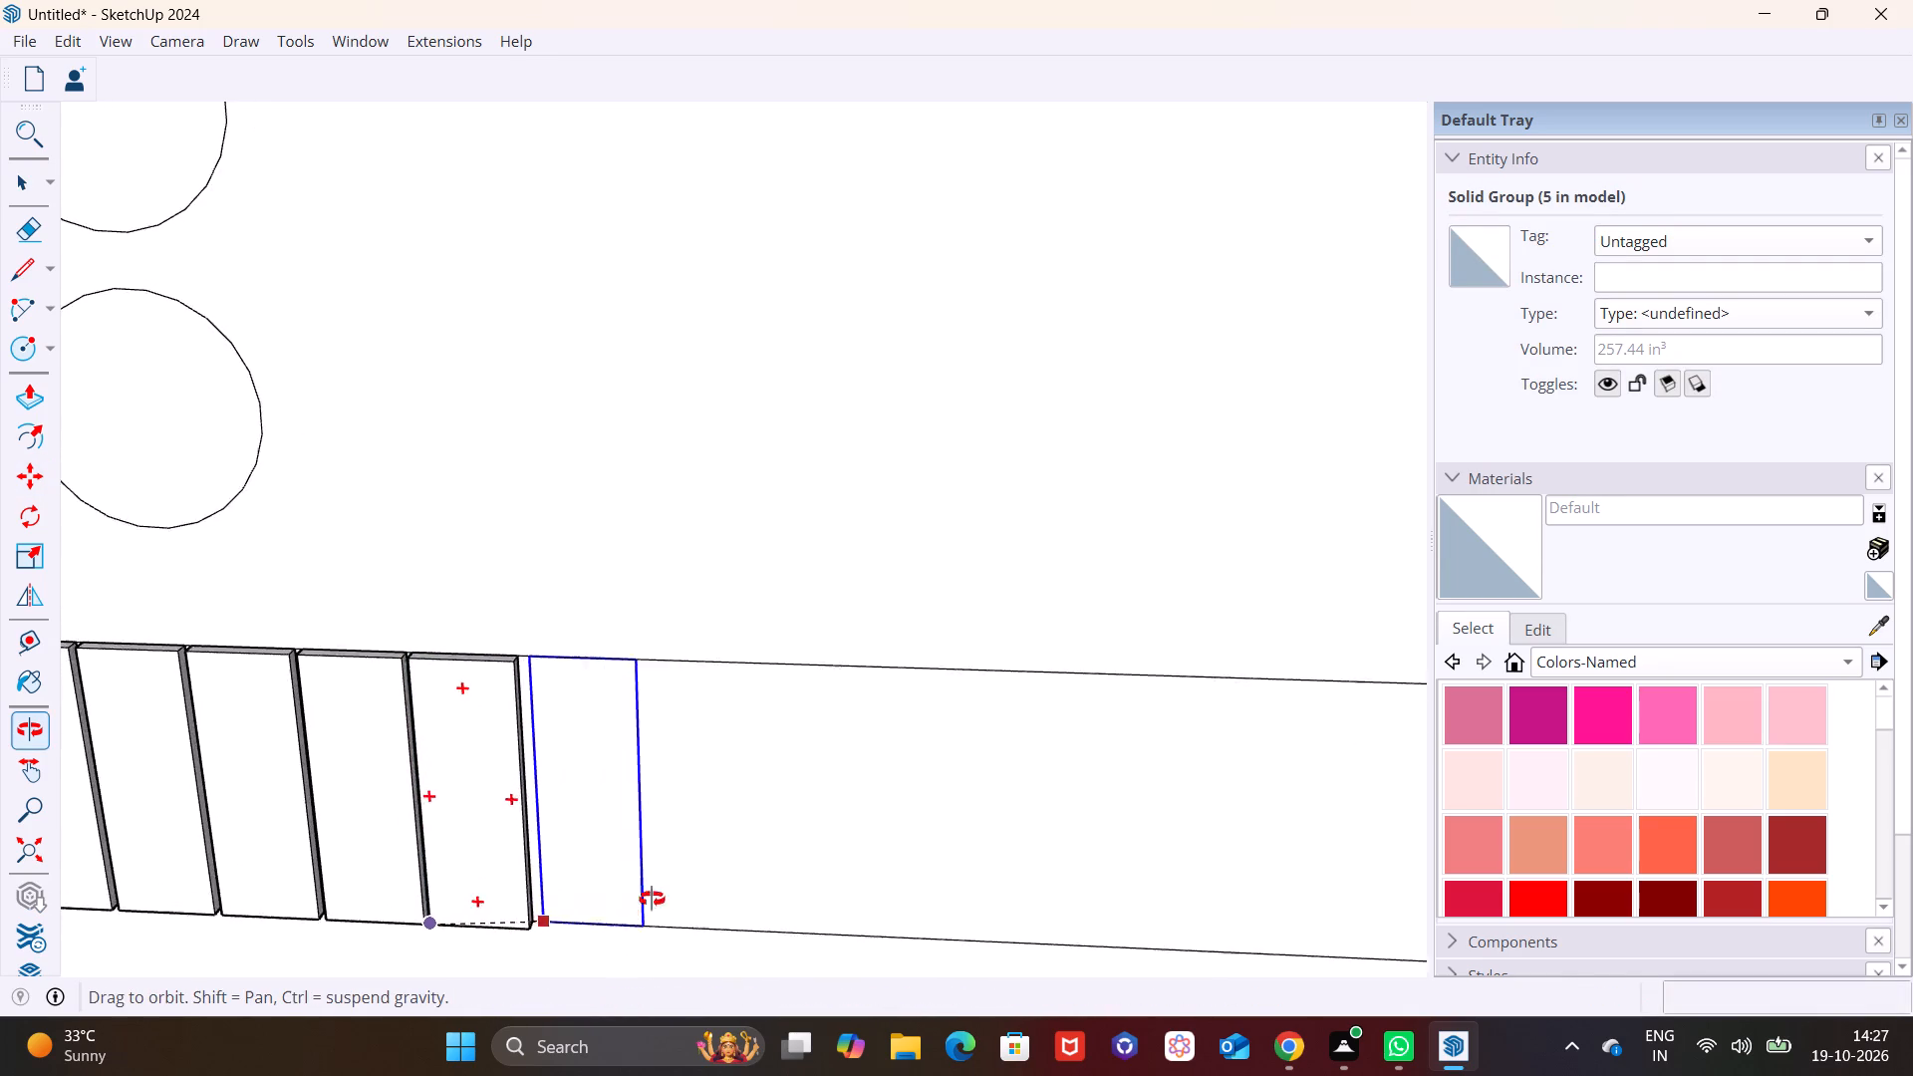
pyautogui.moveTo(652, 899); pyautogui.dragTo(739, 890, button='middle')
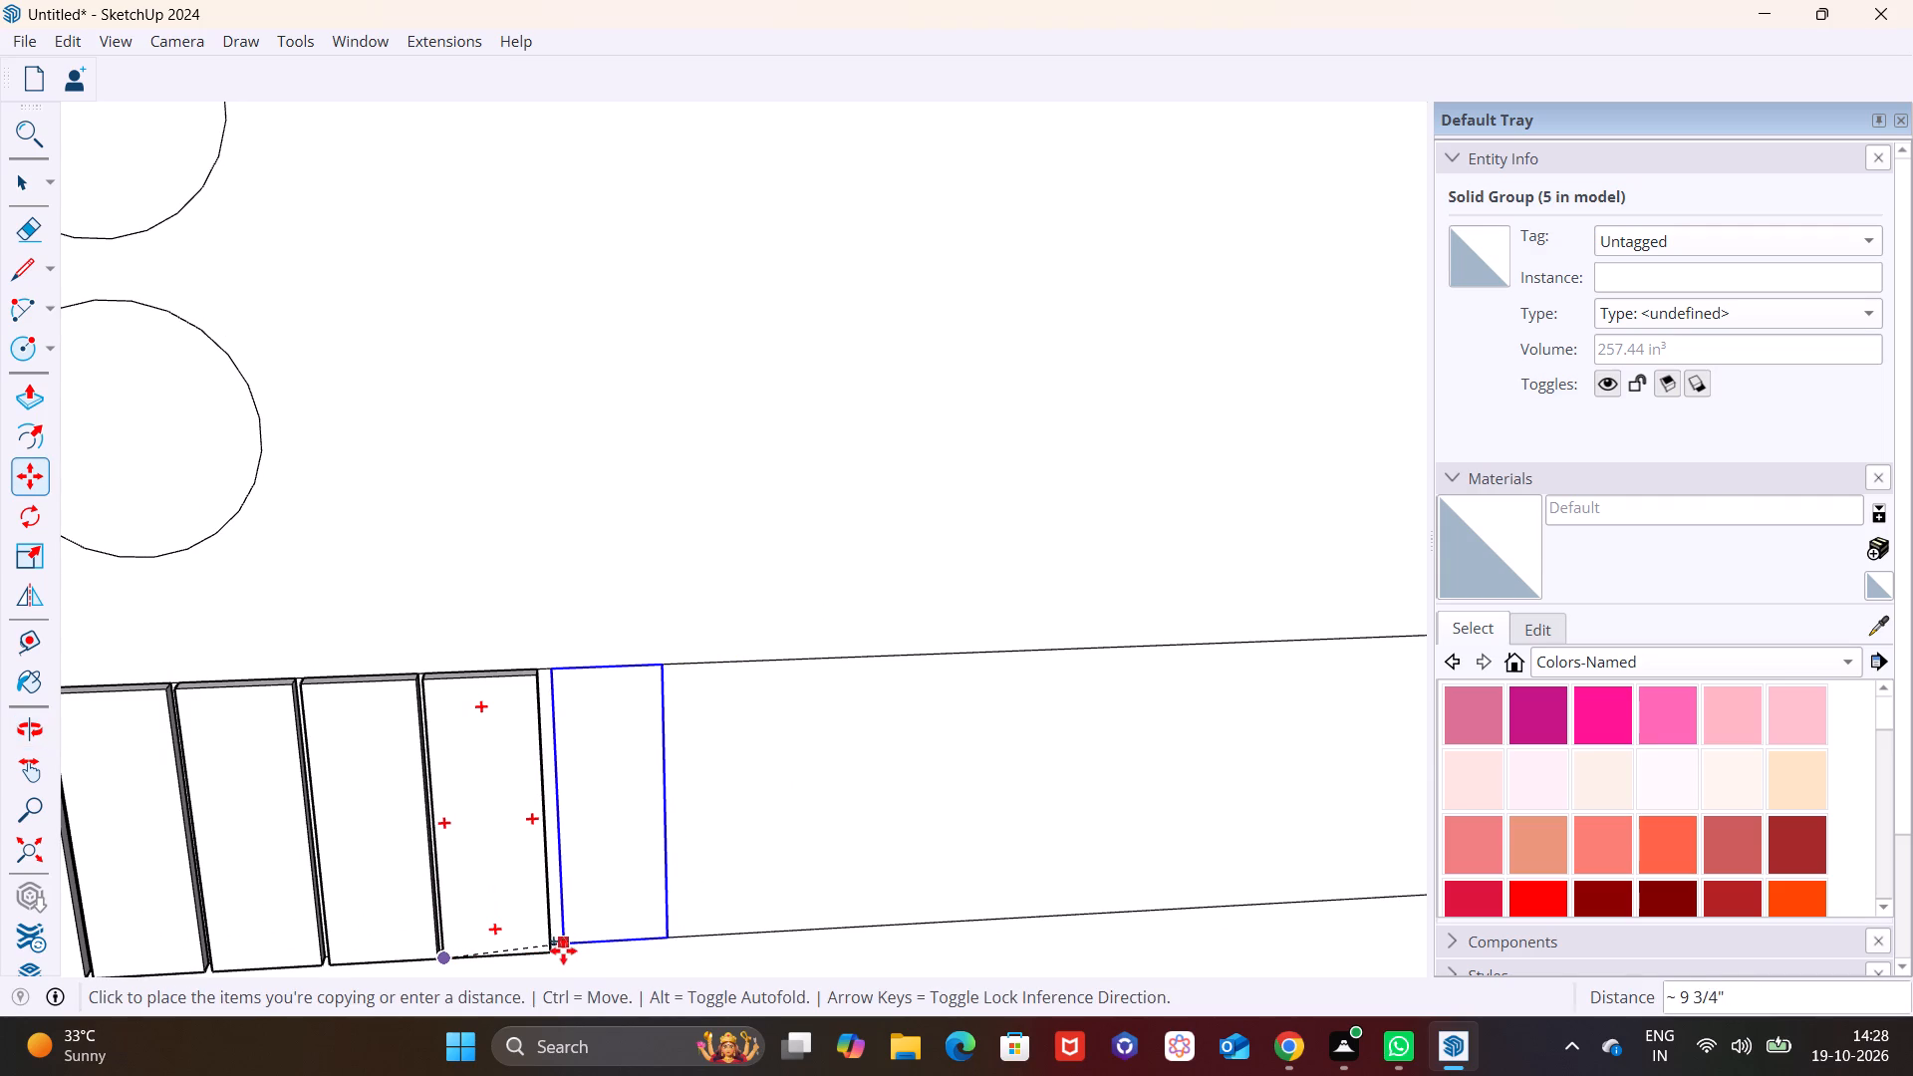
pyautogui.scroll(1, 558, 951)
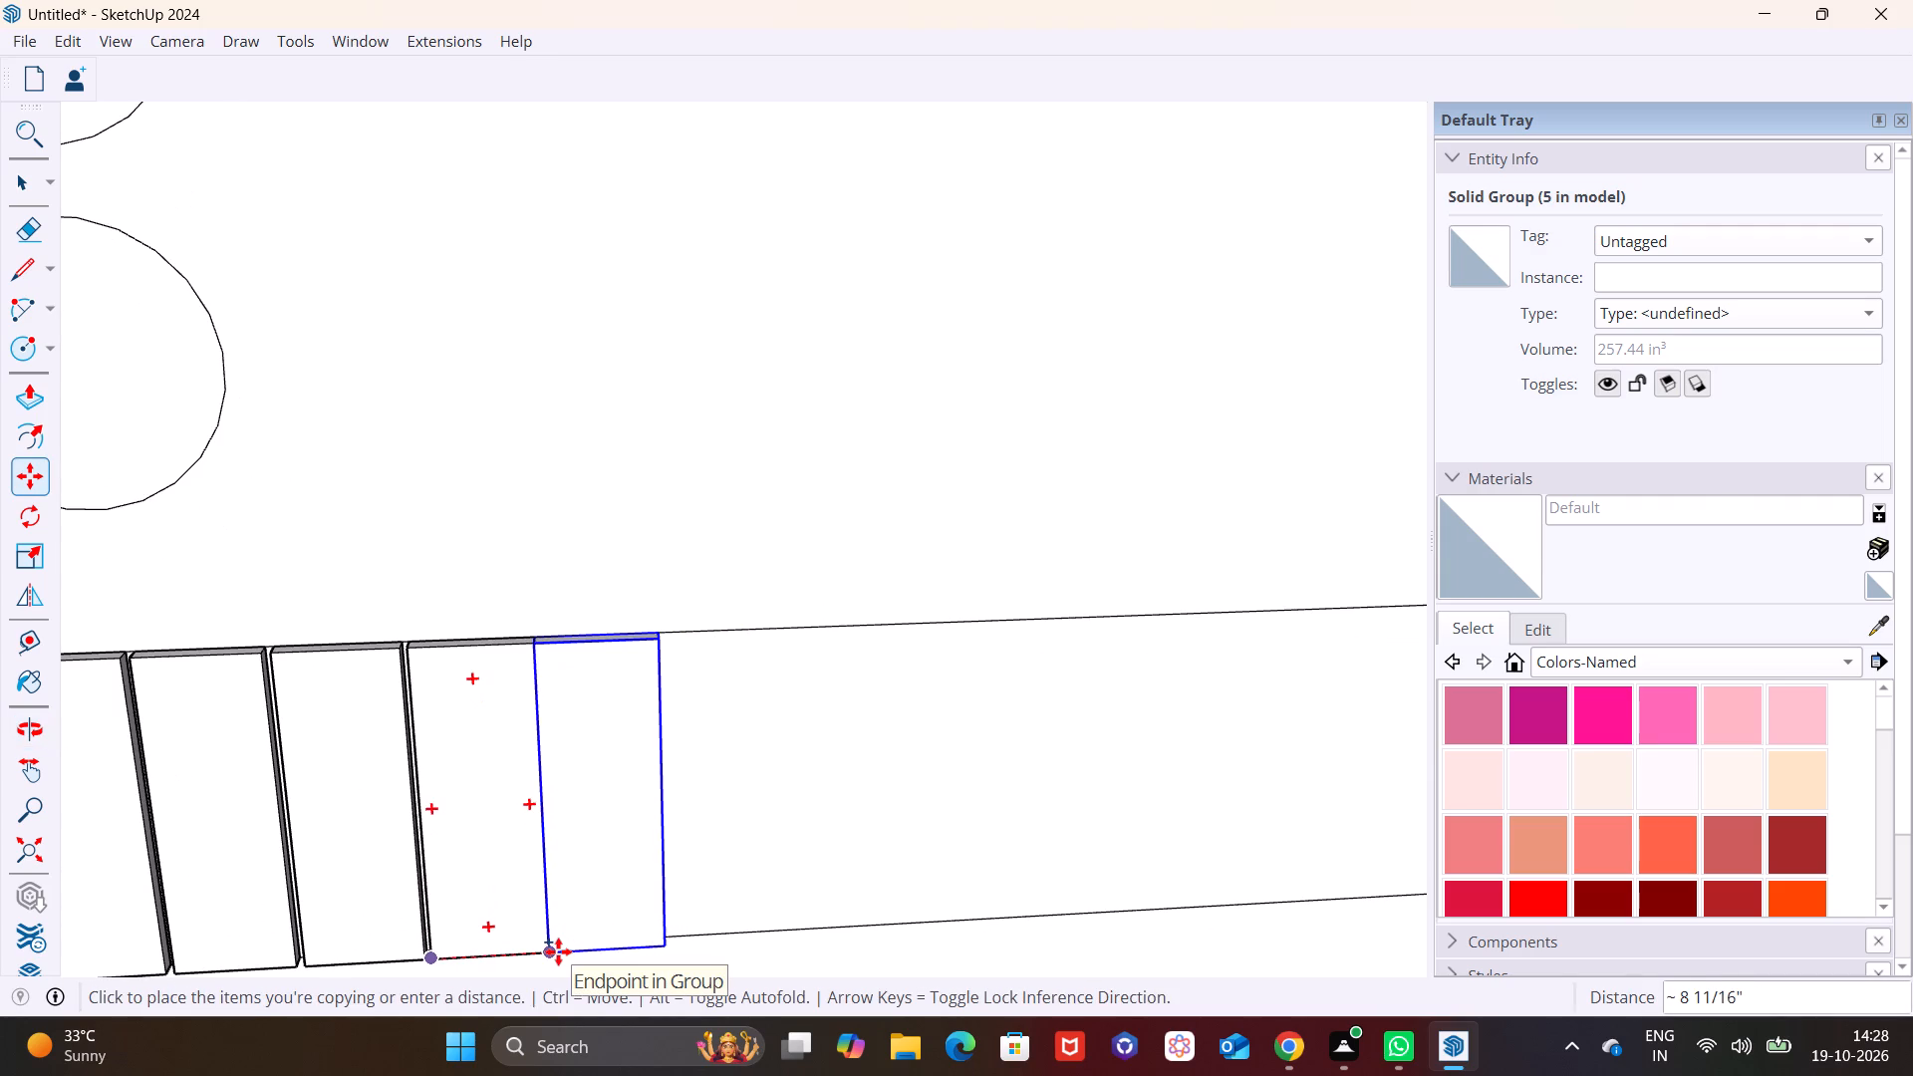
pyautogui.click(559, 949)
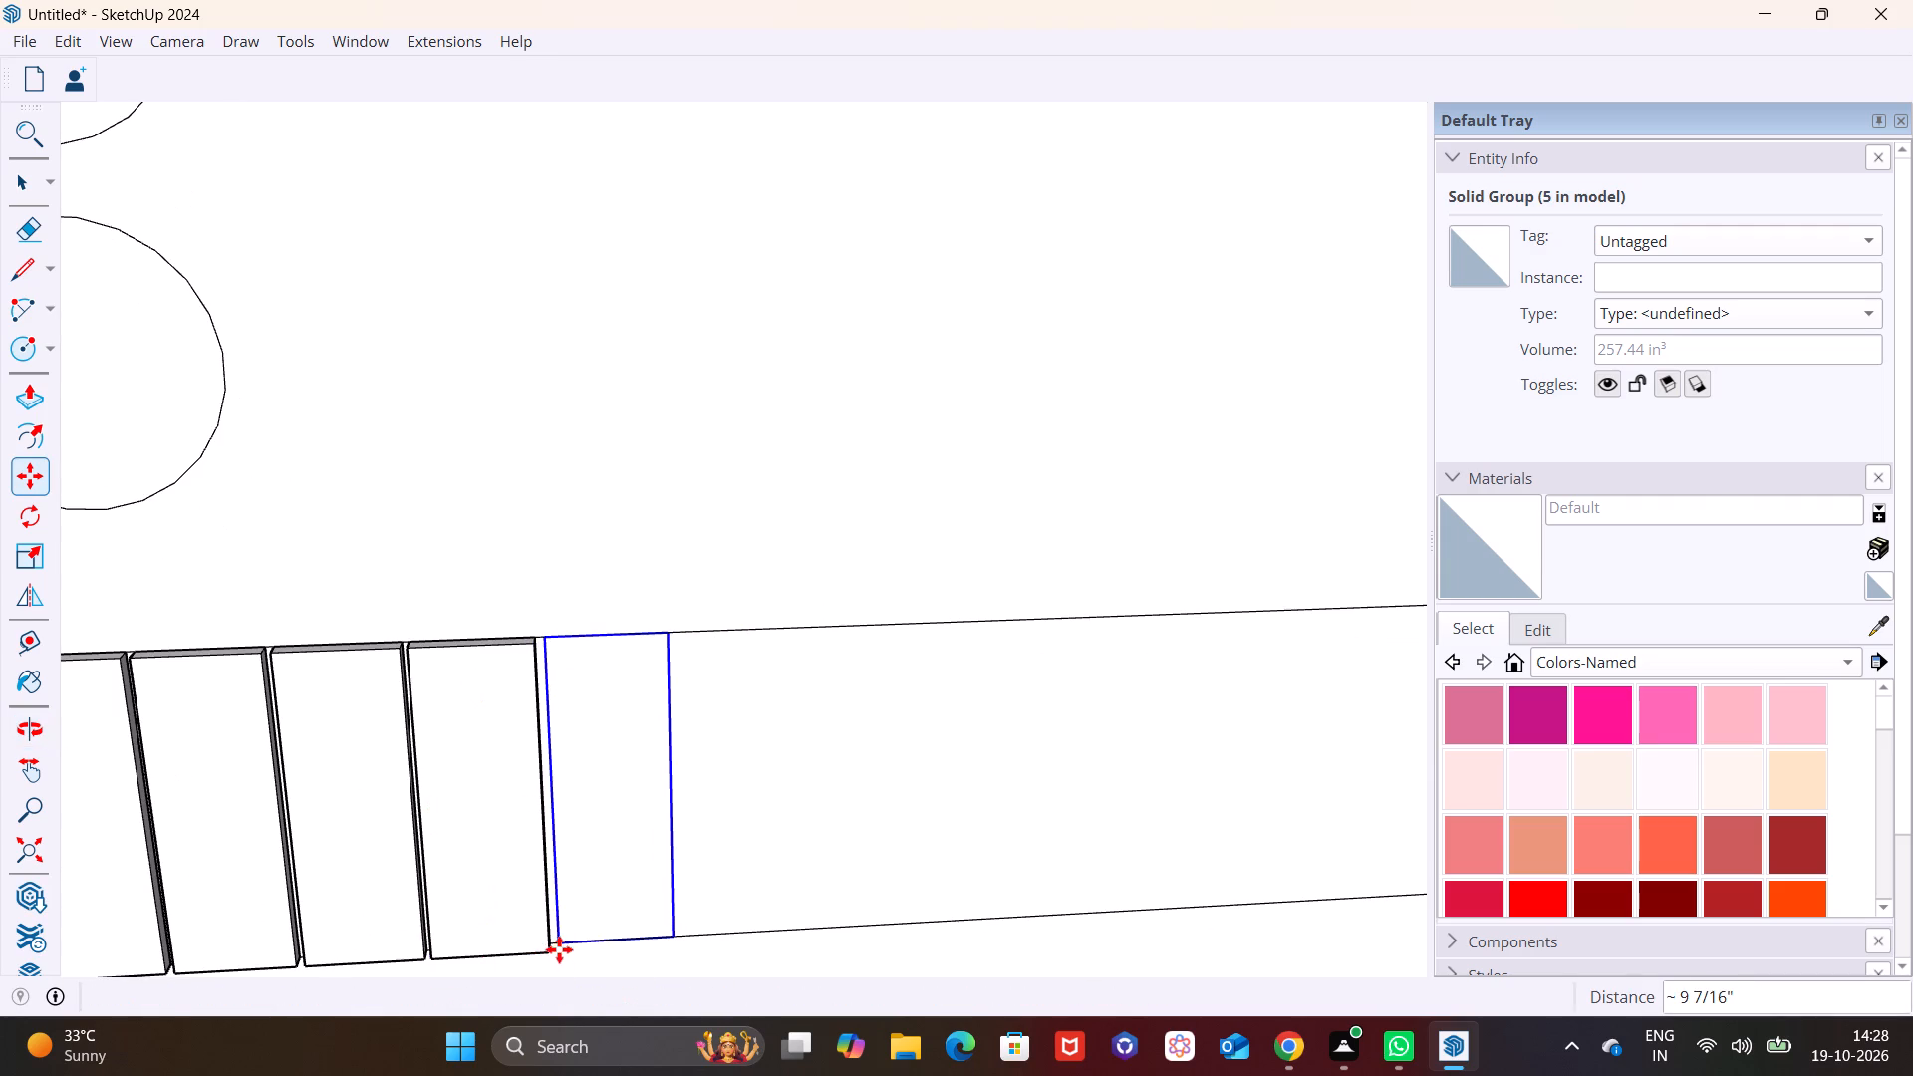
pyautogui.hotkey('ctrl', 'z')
# Copy the fifth strip about 9 7/16" along the band from its lower front corner, and add a seventh strip beyond it.
pyautogui.moveTo(582, 931); pyautogui.dragTo(576, 930, button='middle')
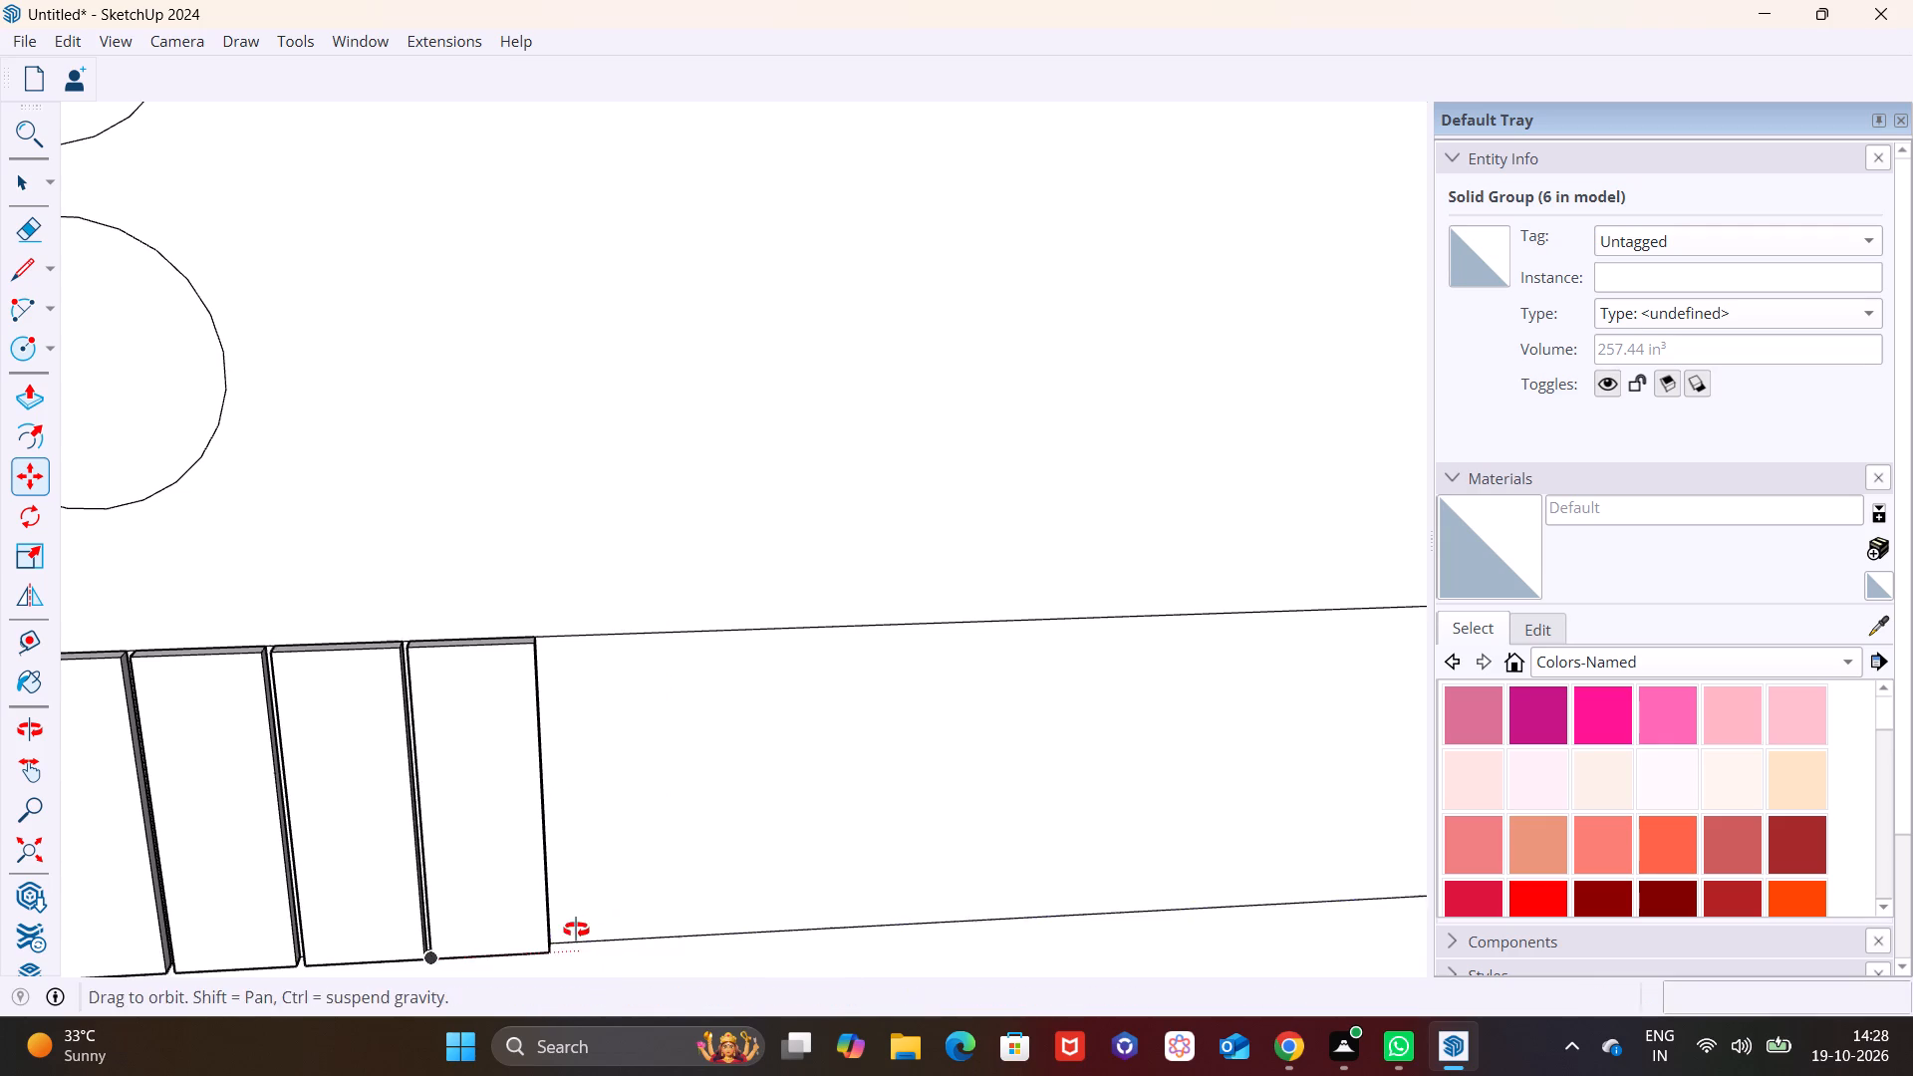
pyautogui.moveTo(576, 930); pyautogui.dragTo(557, 930, button='middle')
pyautogui.click(441, 949)
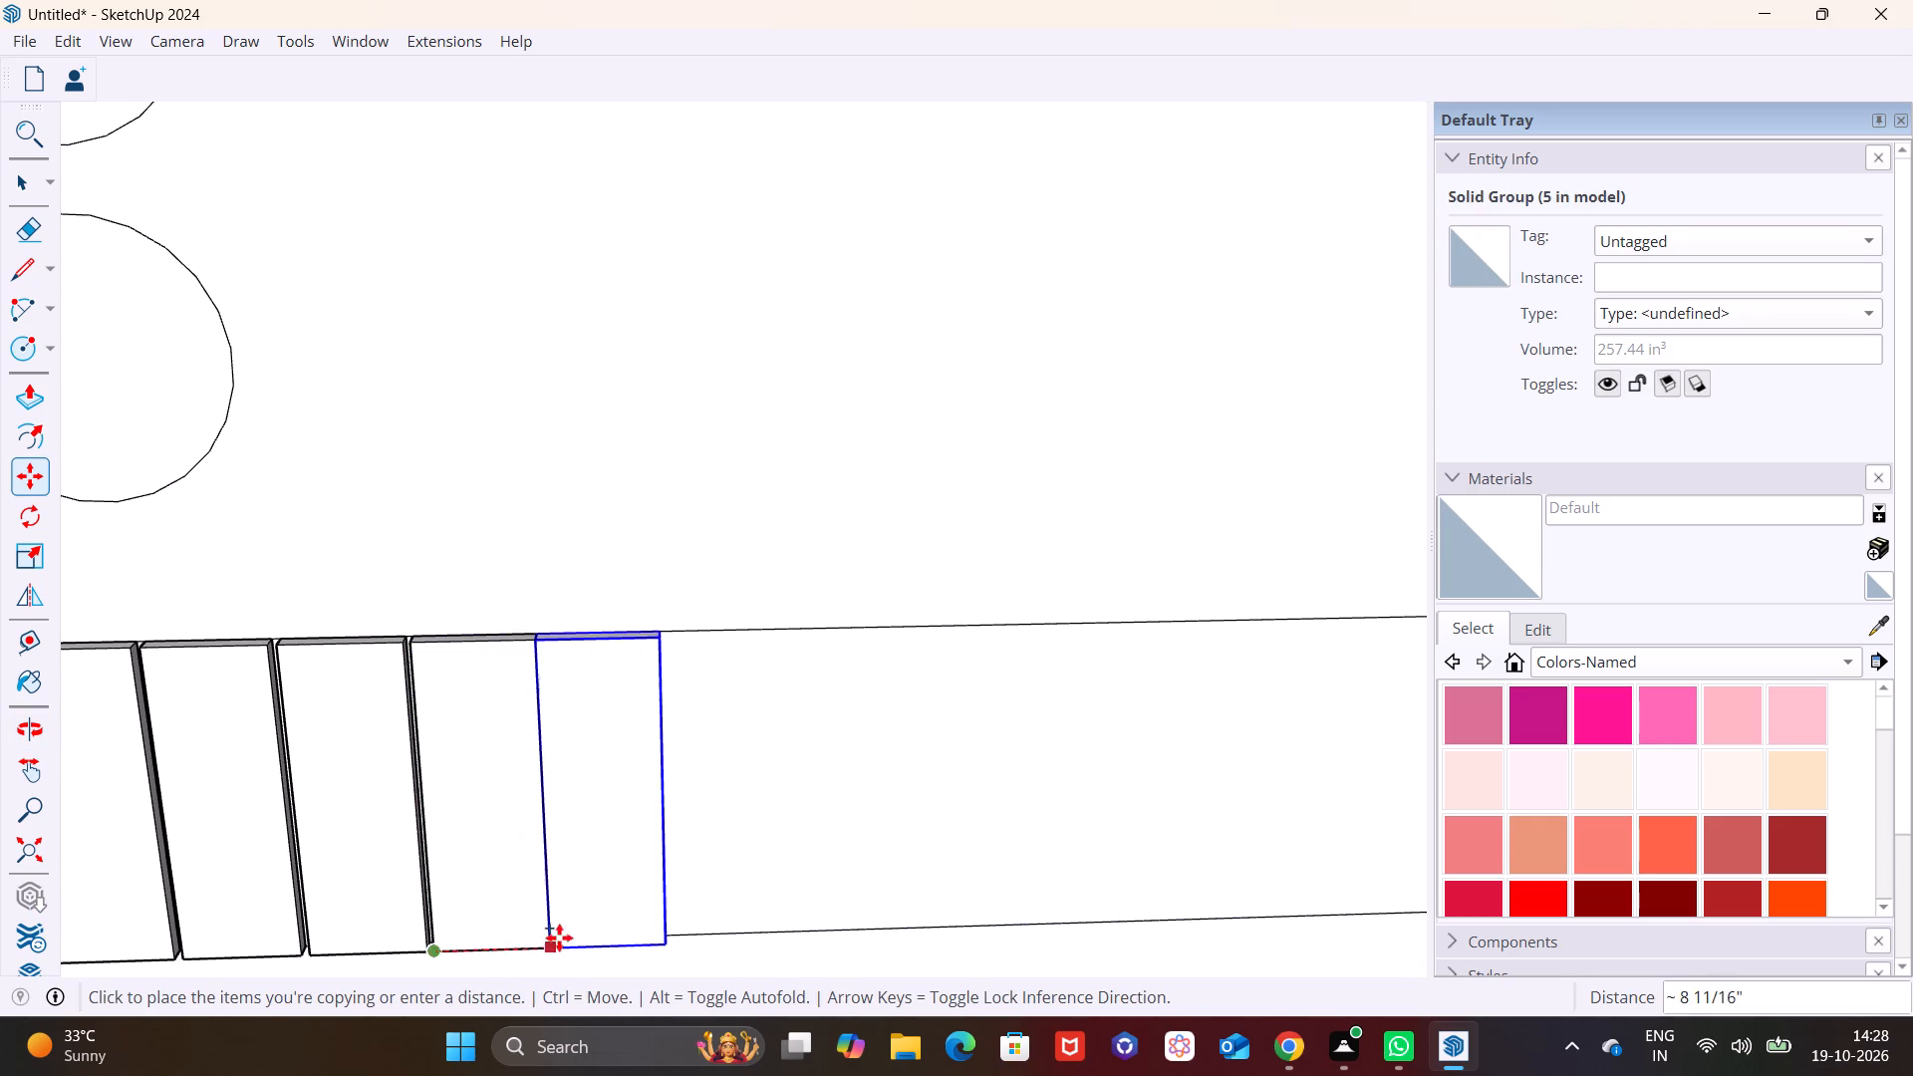
pyautogui.click(560, 947)
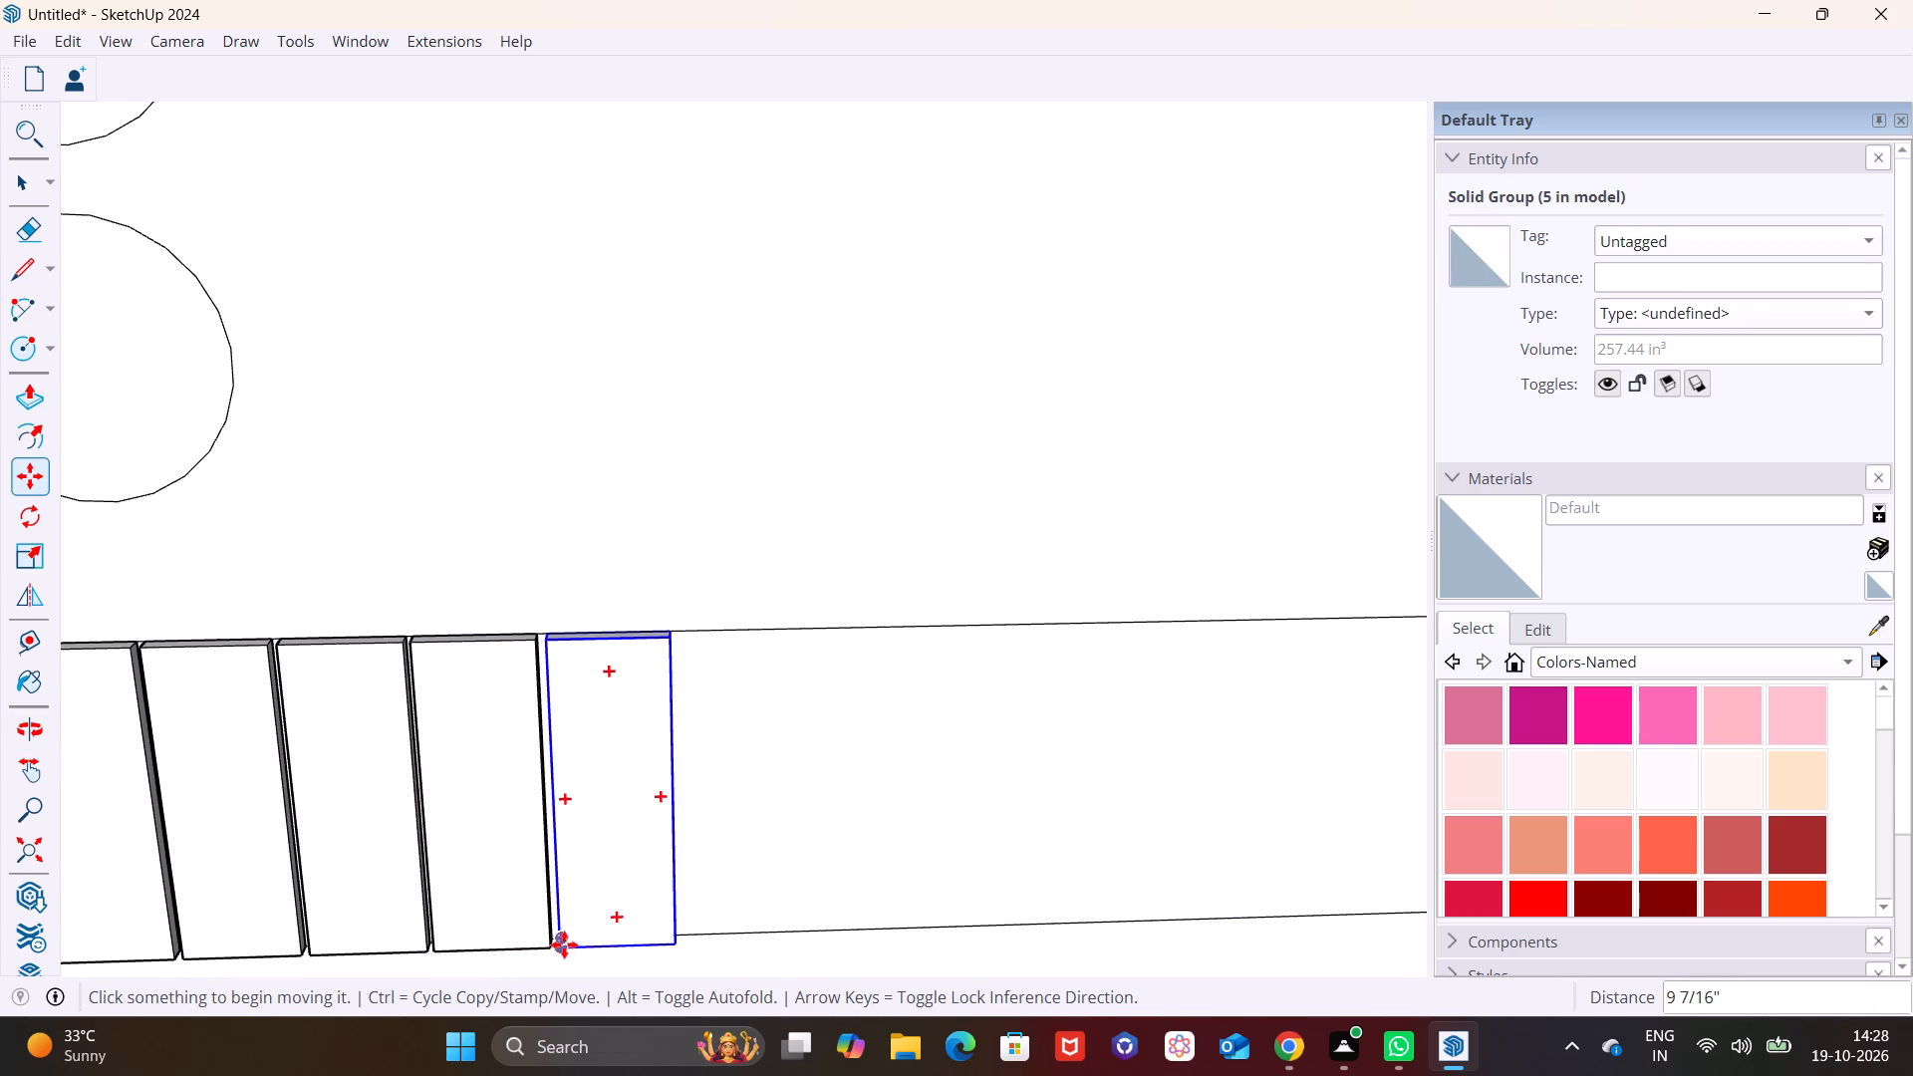
pyautogui.click(564, 944)
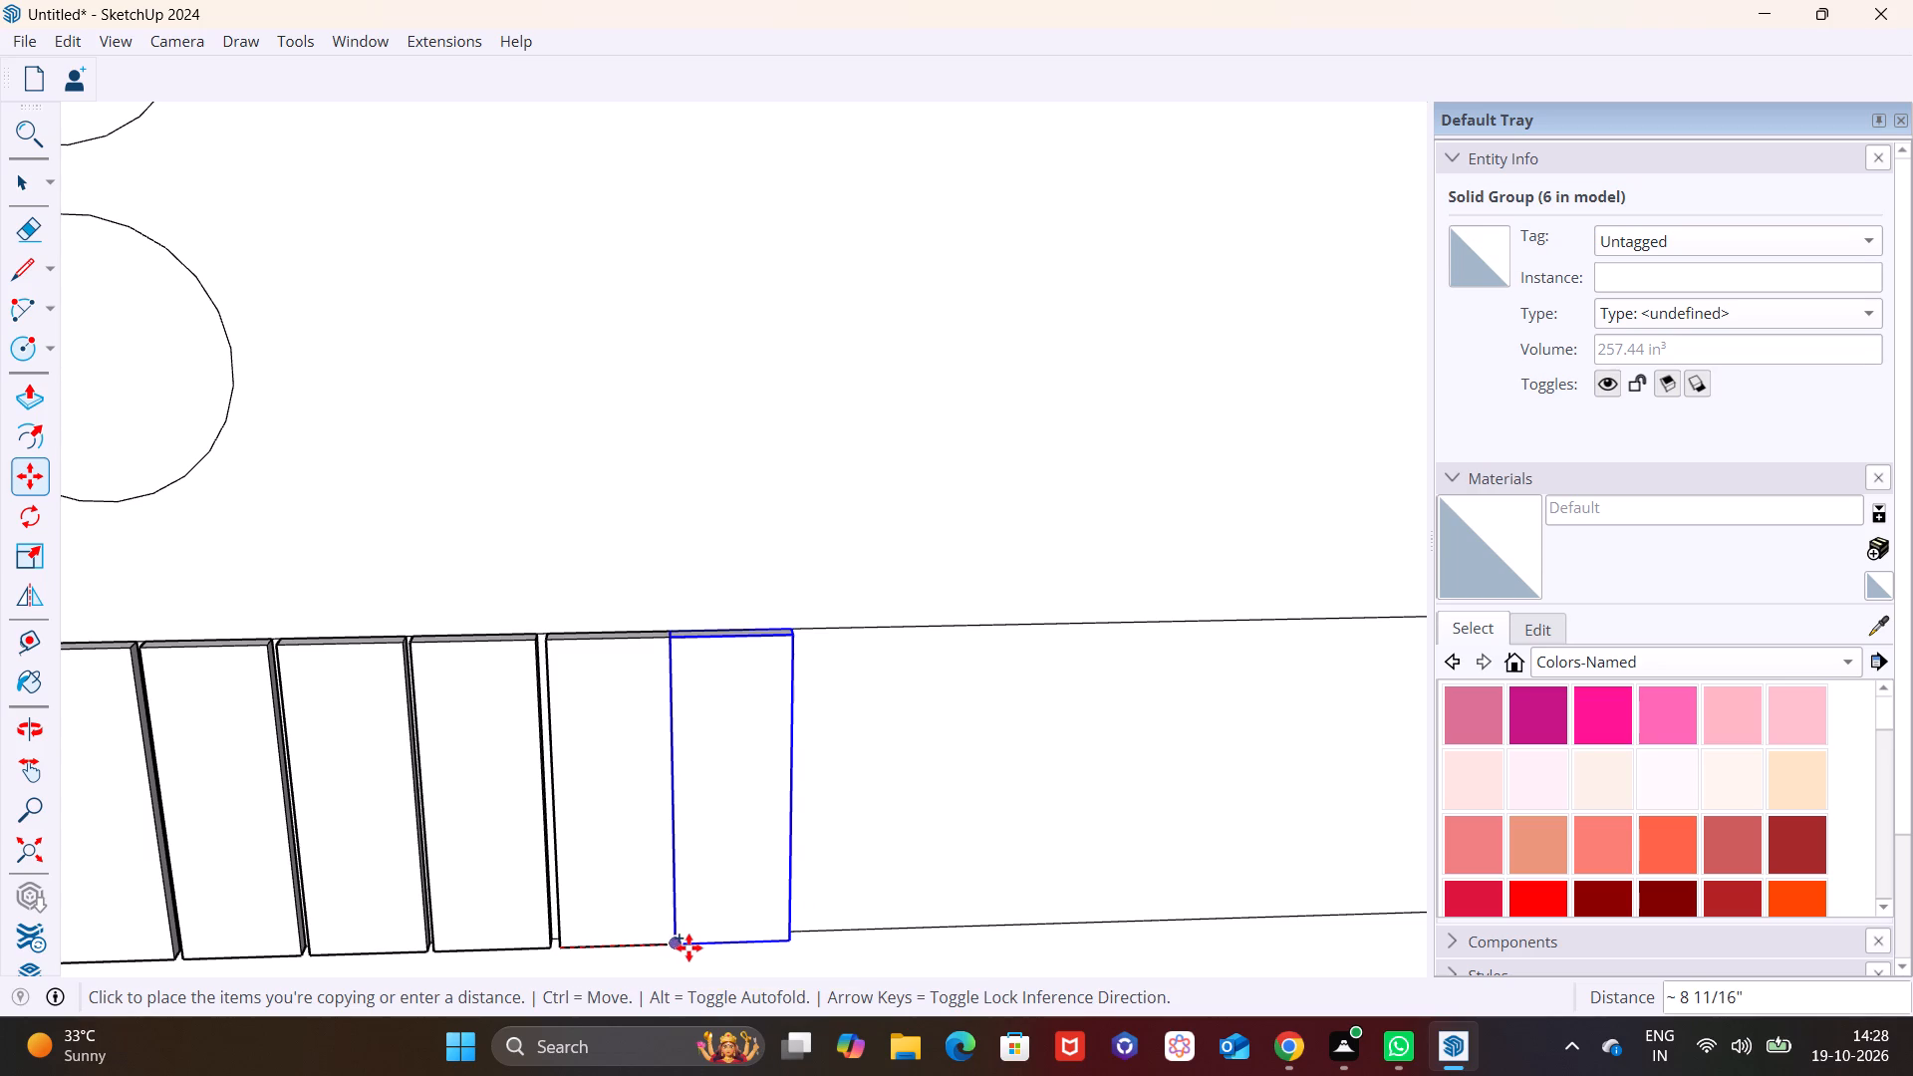
pyautogui.scroll(2, 688, 947)
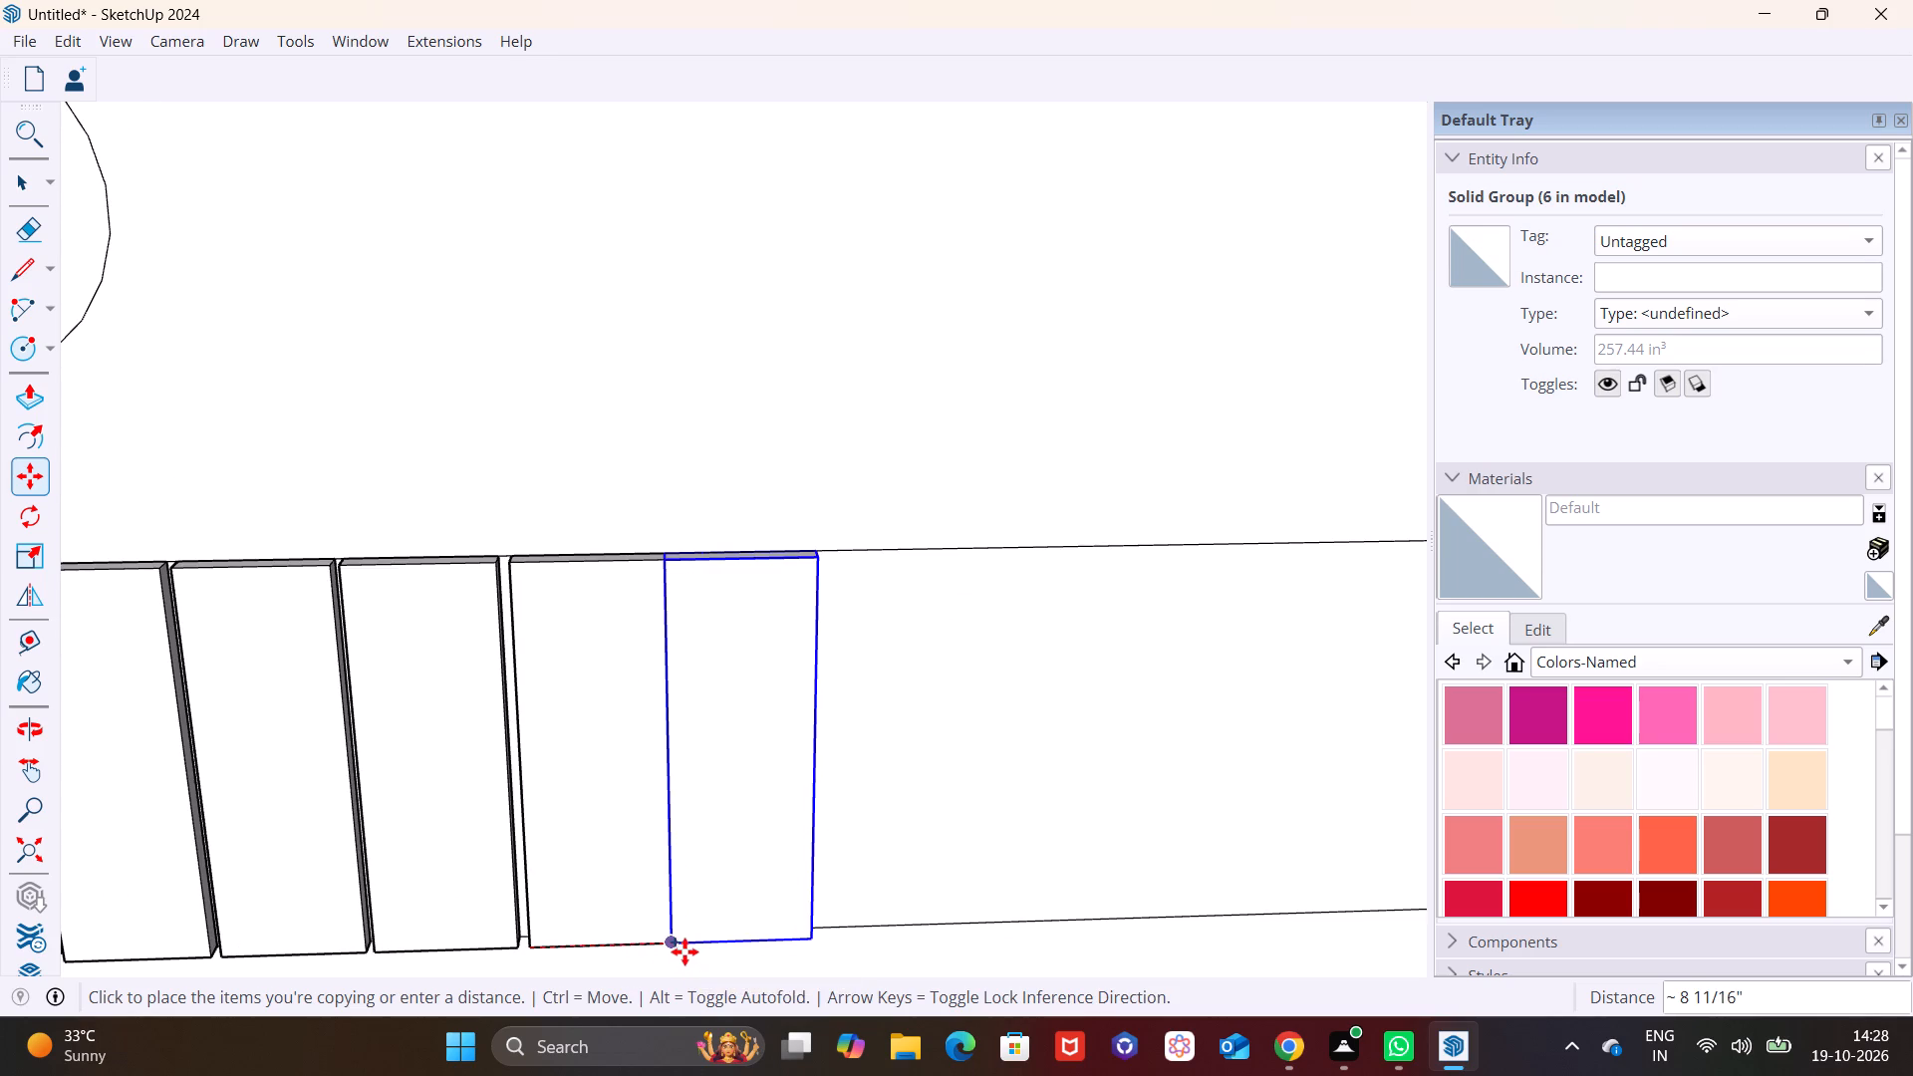
pyautogui.click(686, 951)
pyautogui.scroll(-7, 719, 867)
pyautogui.moveTo(719, 866); pyautogui.dragTo(697, 774, button='middle')
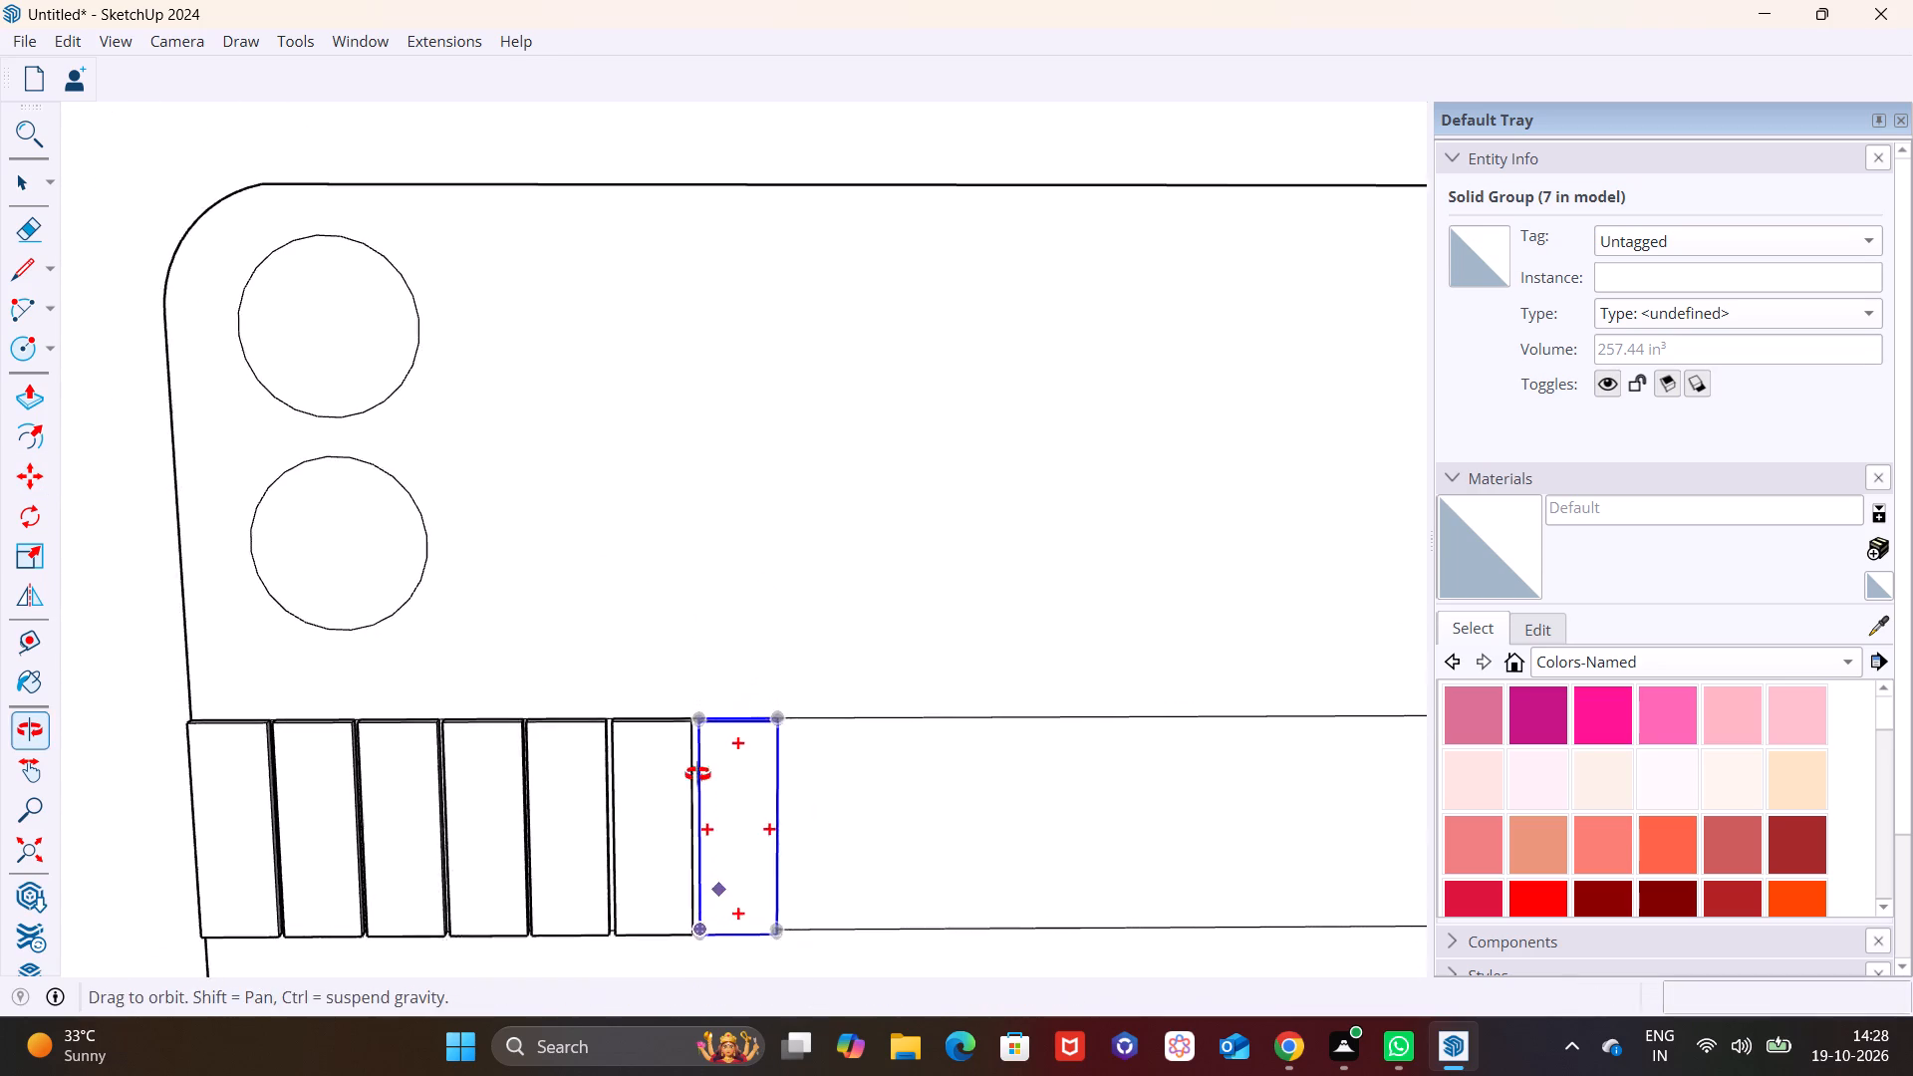
pyautogui.scroll(1, 697, 760)
pyautogui.moveTo(697, 774); pyautogui.dragTo(697, 733, button='middle')
pyautogui.scroll(-6, 718, 819)
pyautogui.press('space')
pyautogui.click(843, 722)
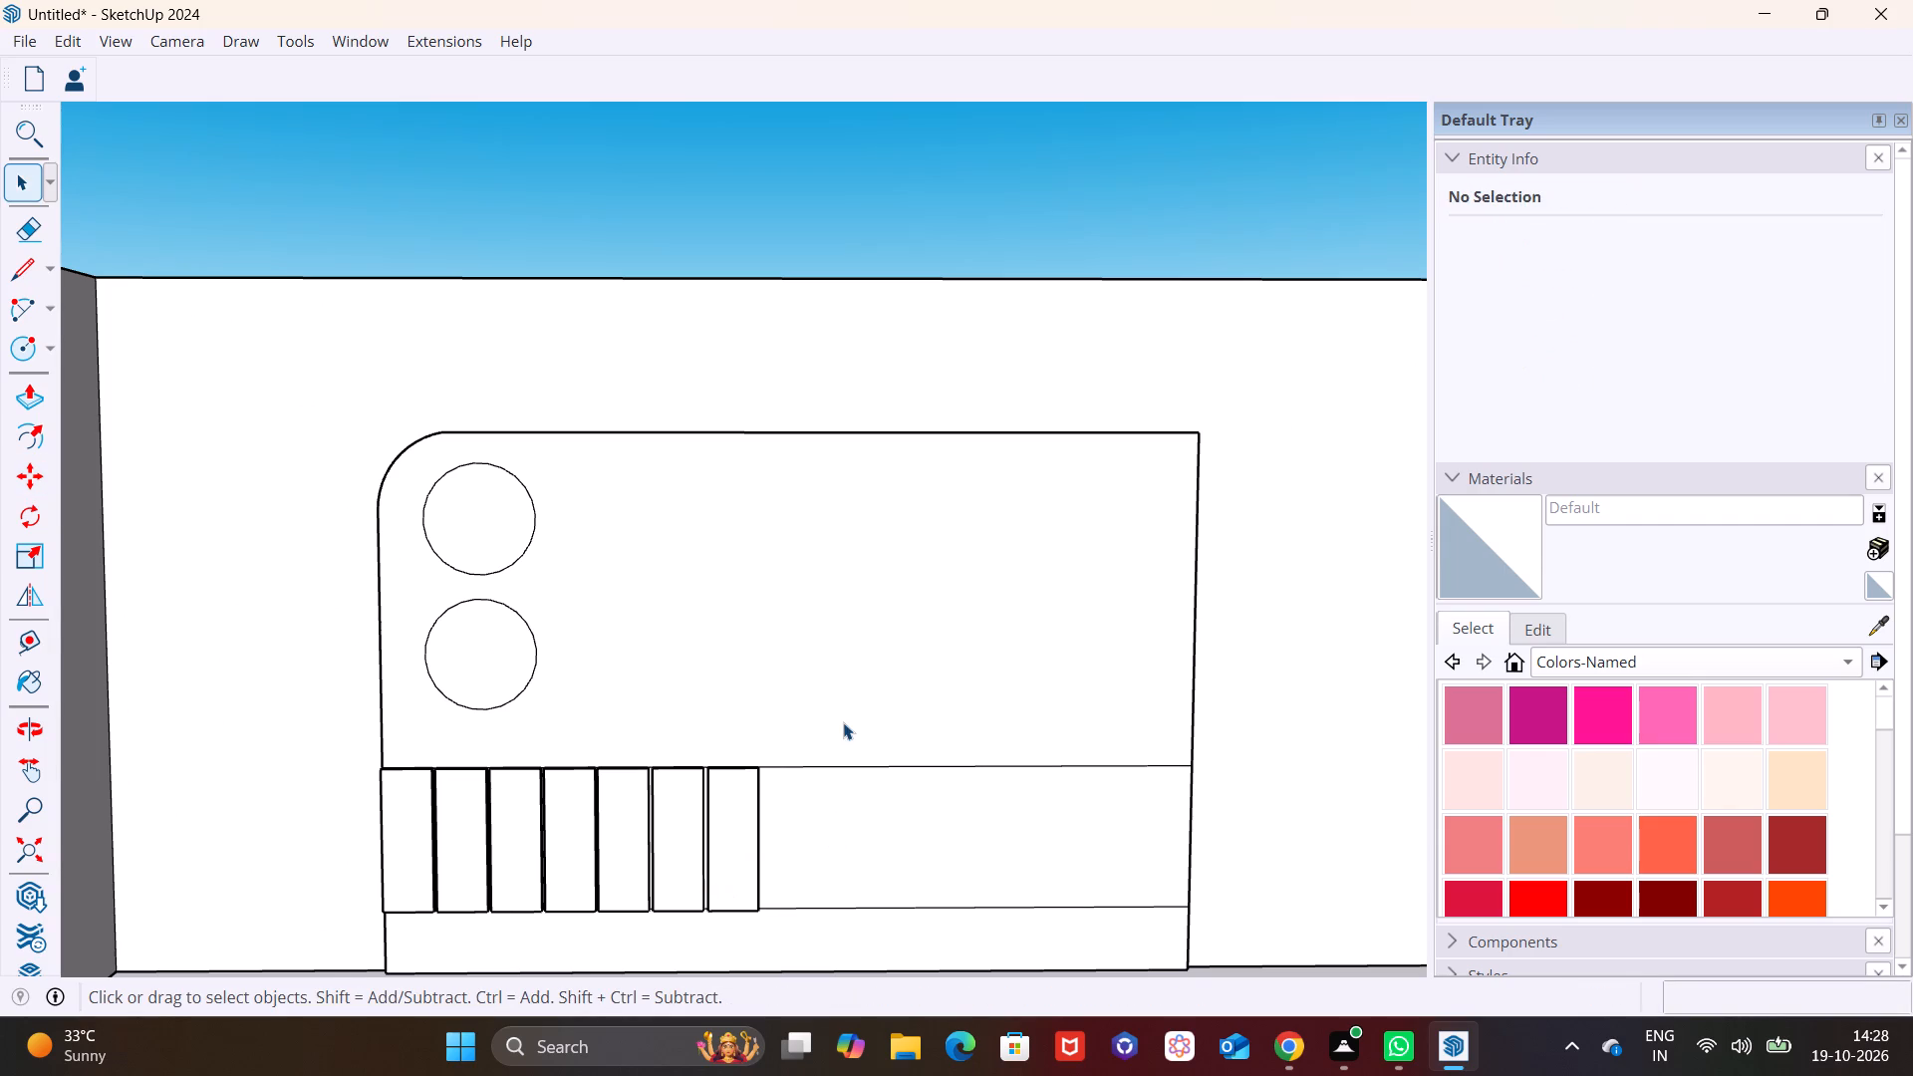
# Copy the seventh strip about 9 9/16" along the red axis from its lower front corner.
pyautogui.moveTo(849, 798); pyautogui.dragTo(311, 925, button='middle')
pyautogui.scroll(1, 312, 927)
pyautogui.moveTo(668, 746); pyautogui.dragTo(886, 774, button='middle')
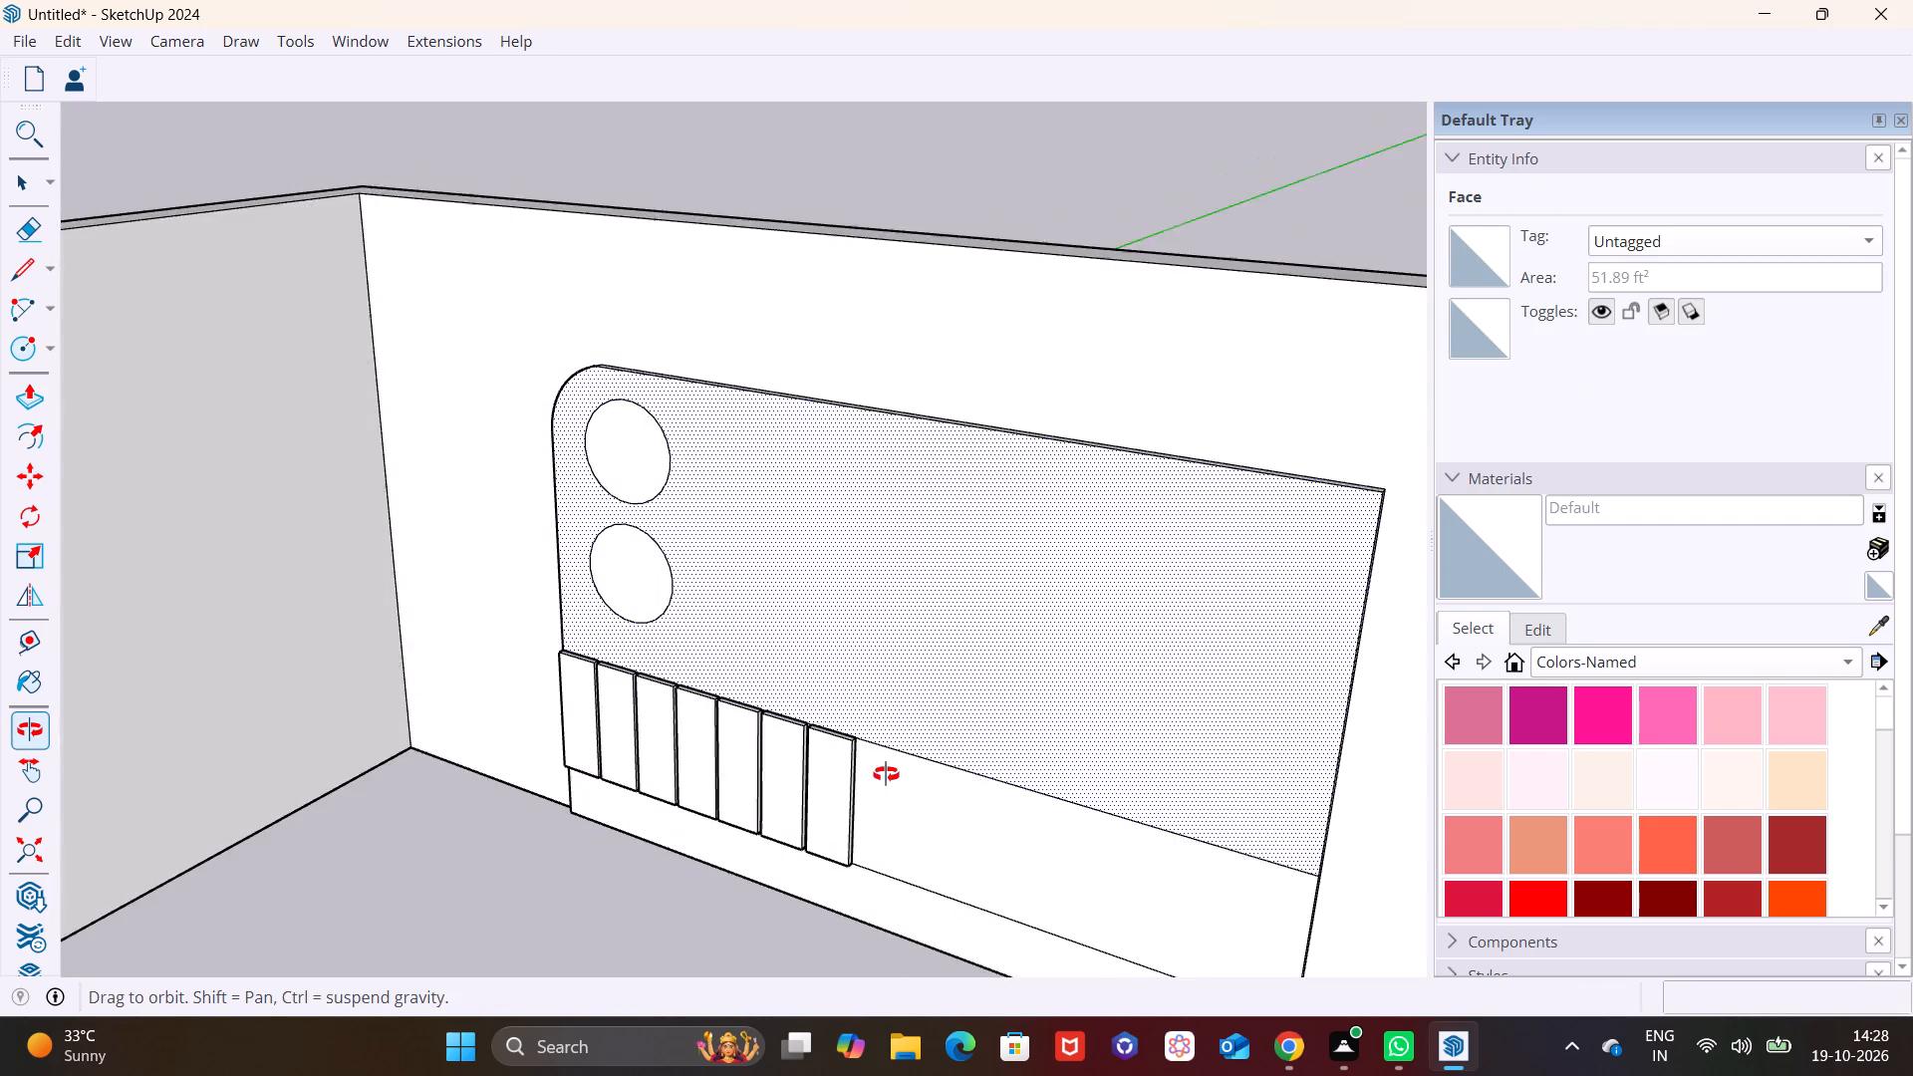
pyautogui.moveTo(886, 774); pyautogui.dragTo(895, 764, button='middle')
pyautogui.keyDown('shift'); pyautogui.moveTo(865, 795); pyautogui.dragTo(638, 634, button='middle'); pyautogui.keyUp('shift')
pyautogui.scroll(9, 634, 685)
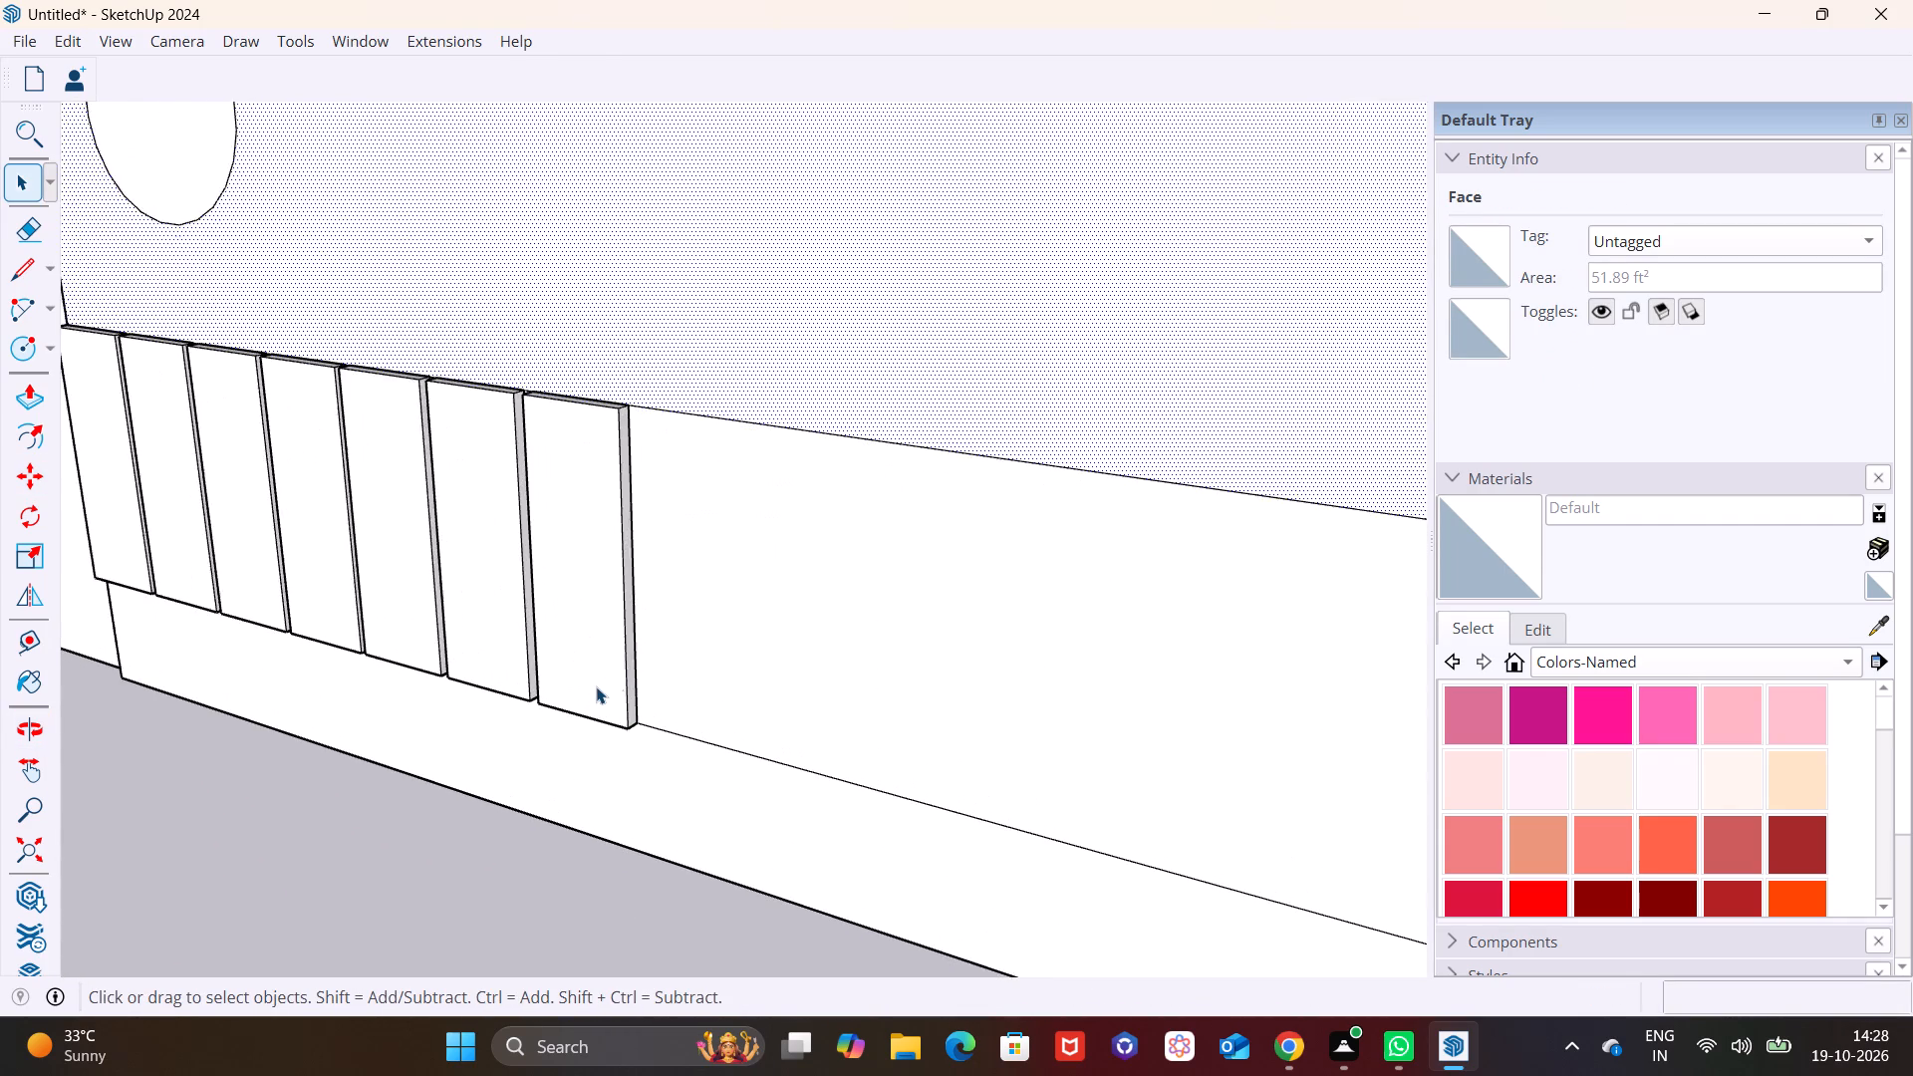
pyautogui.click(596, 686)
pyautogui.press('m')
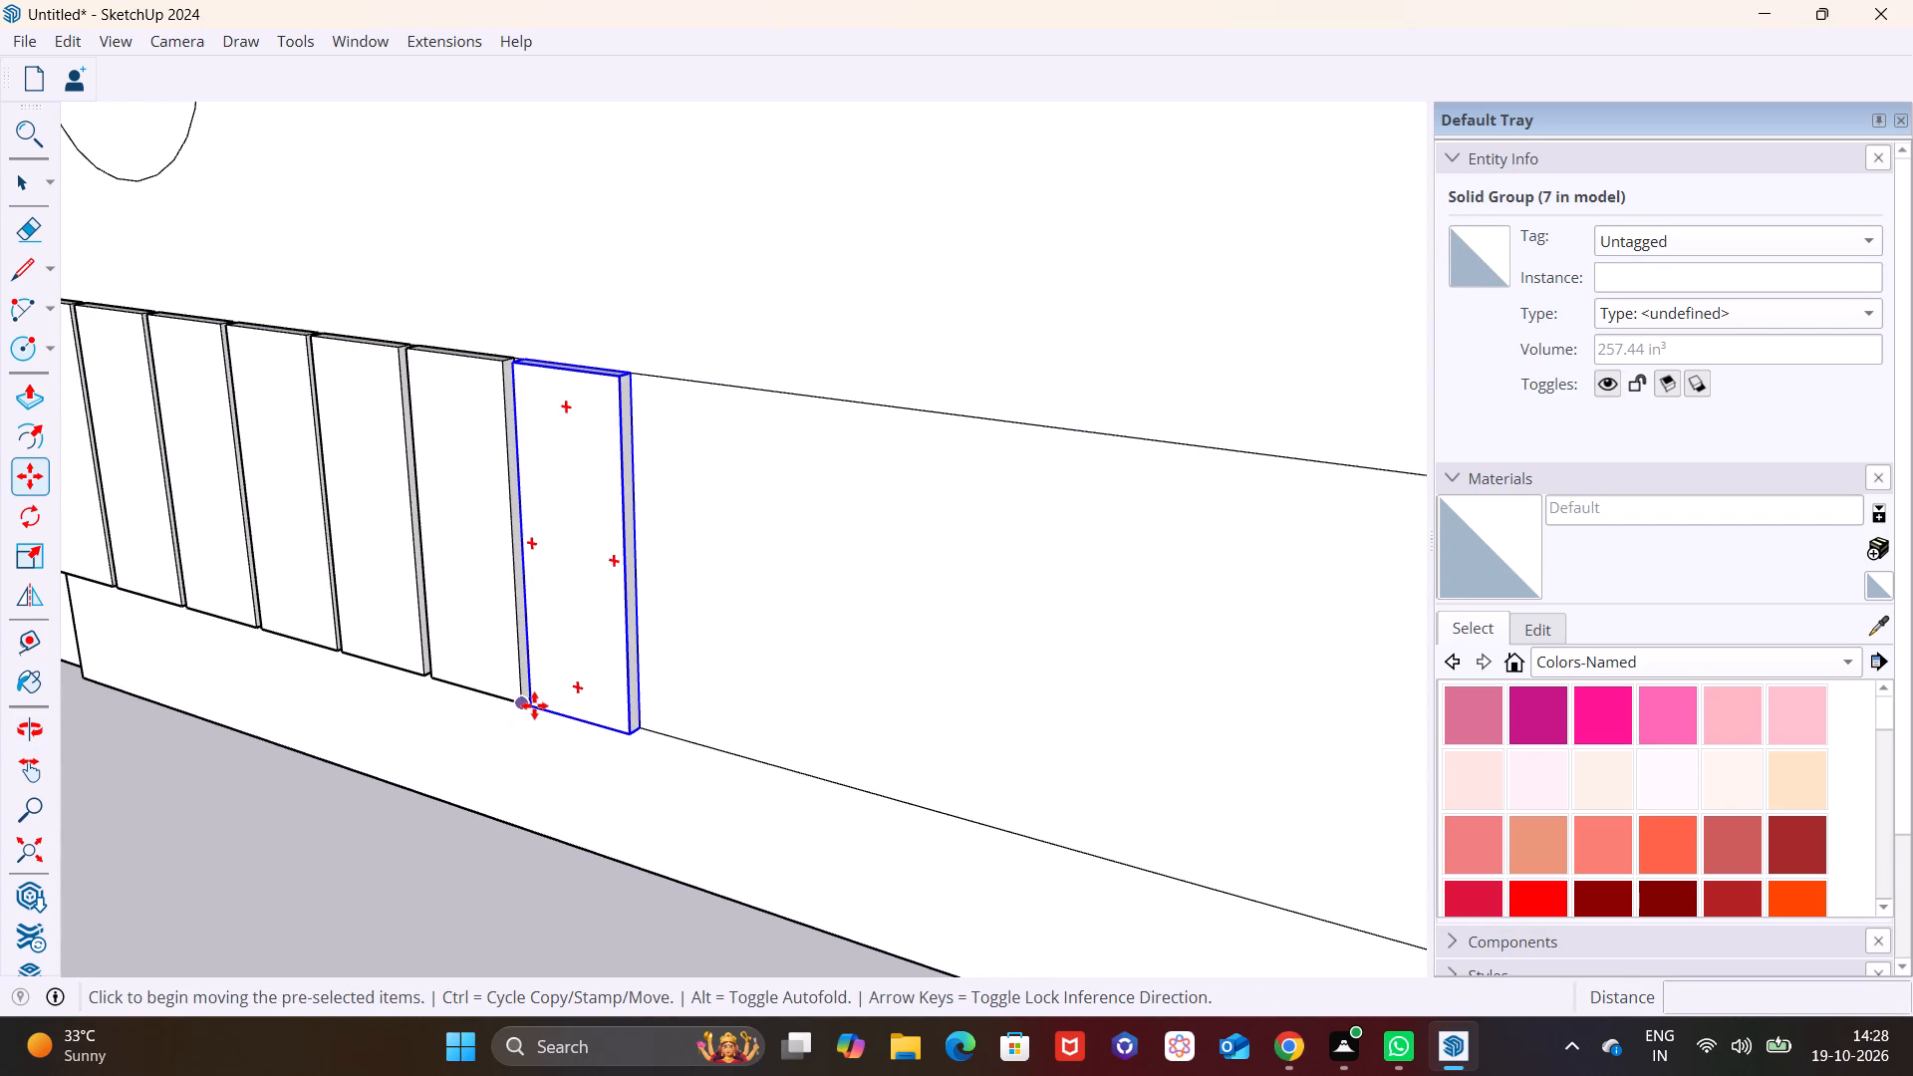
pyautogui.click(534, 705)
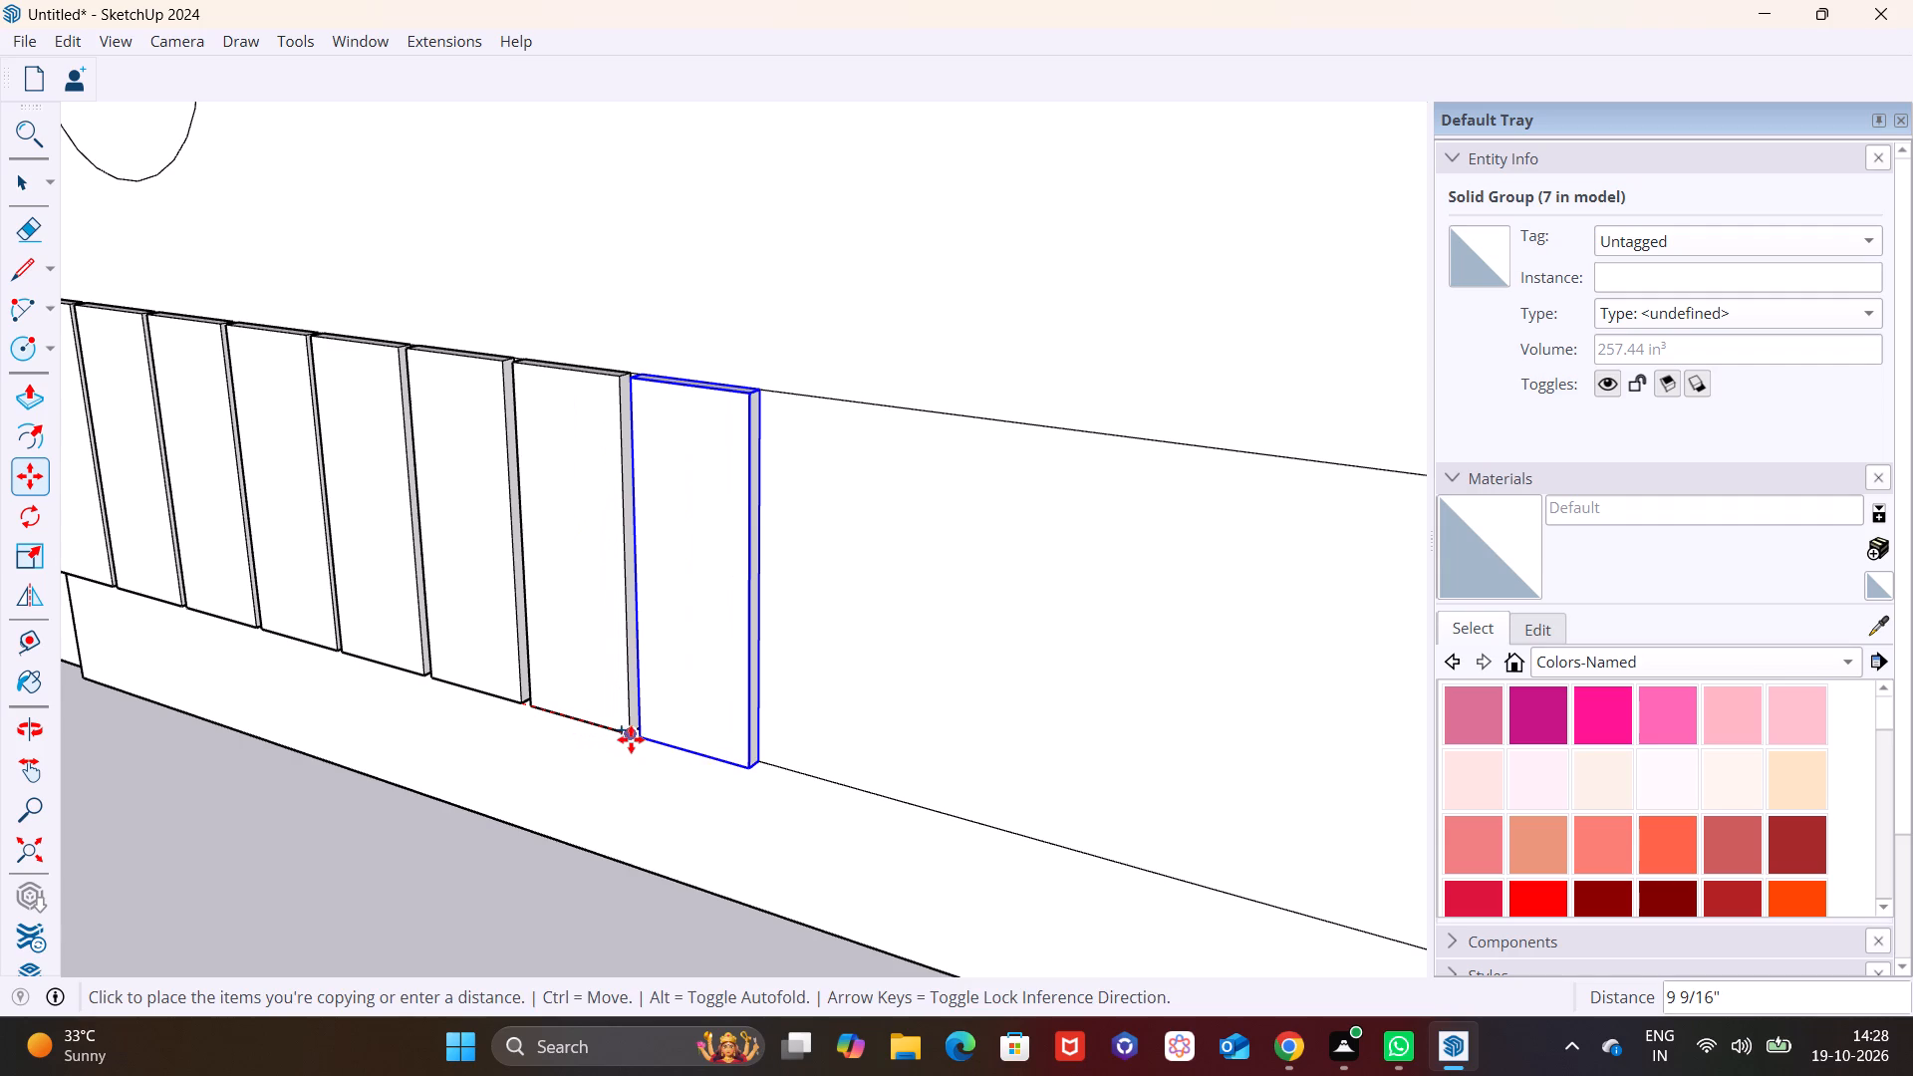
pyautogui.click(631, 739)
# Move the eighth strip about 9/16" along the red axis toward the seventh strip.
pyautogui.moveTo(768, 728); pyautogui.dragTo(1082, 689, button='middle')
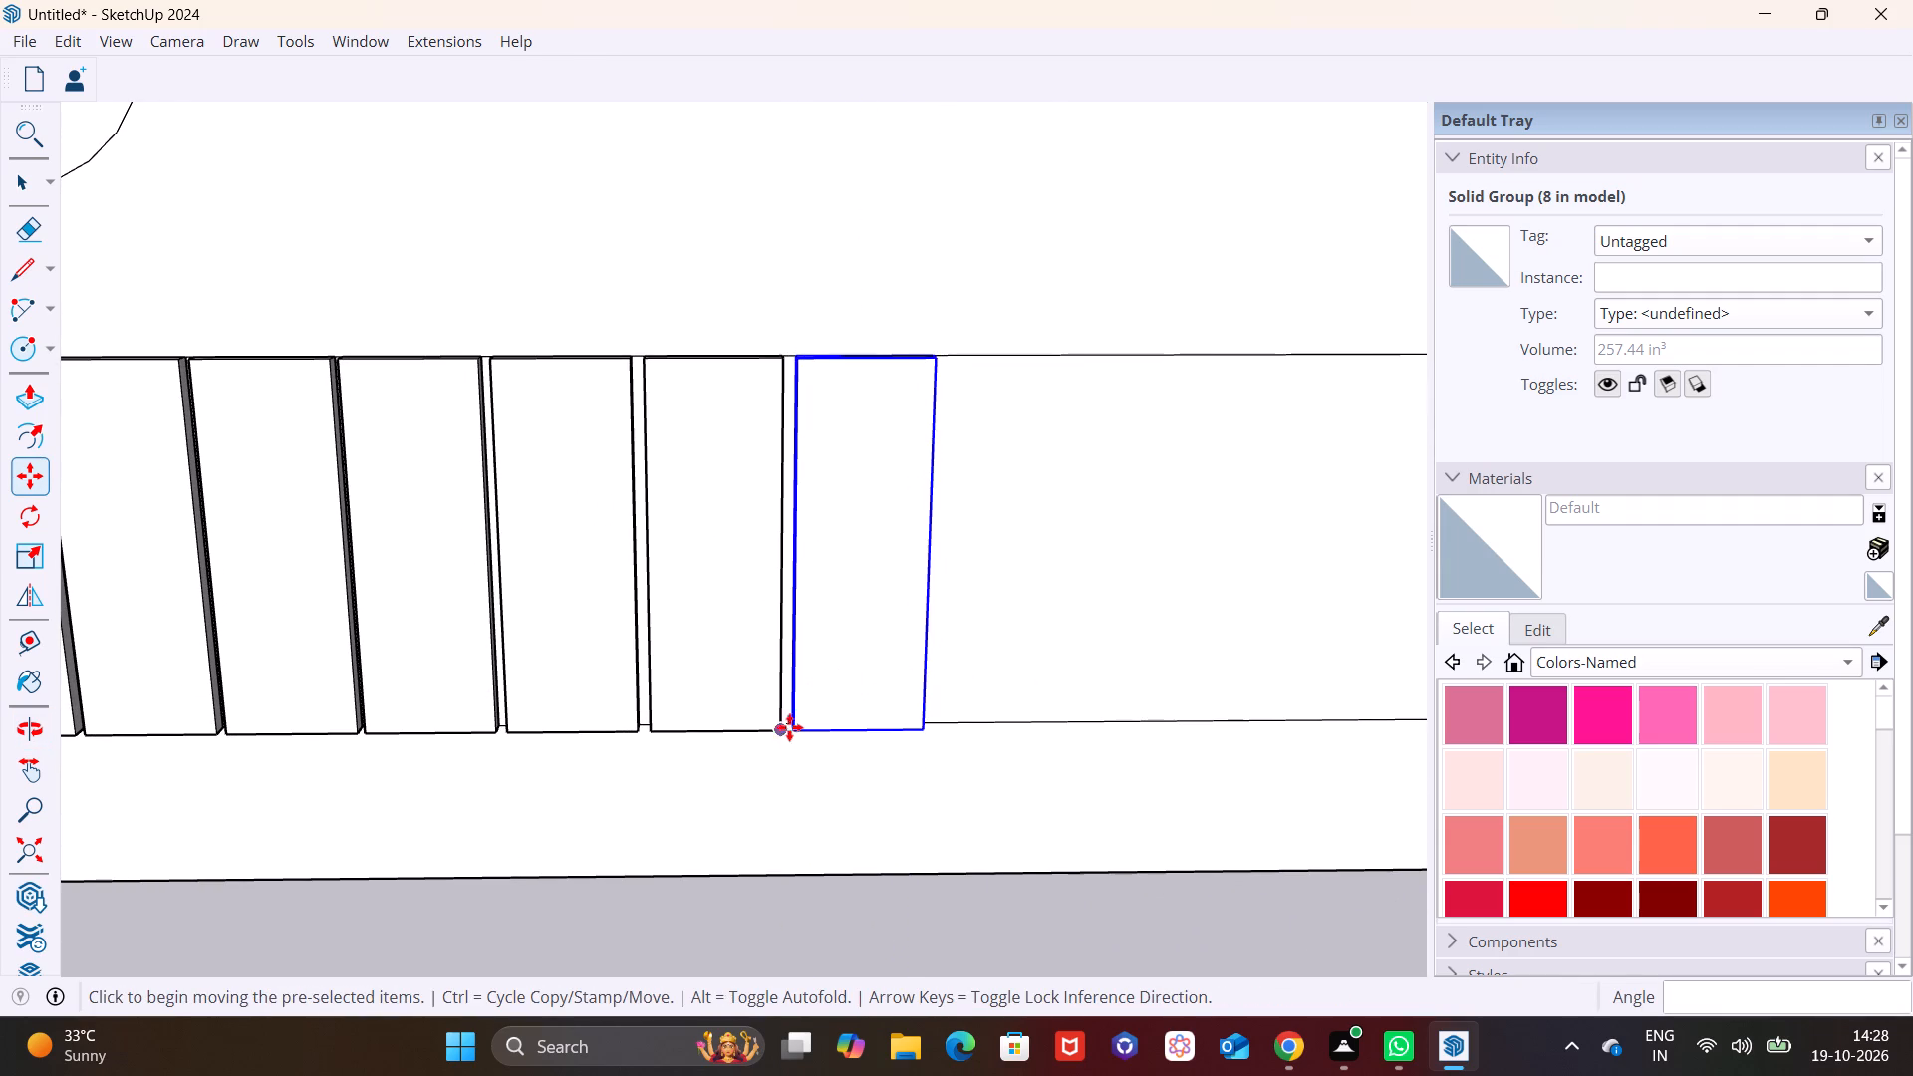
pyautogui.click(792, 727)
pyautogui.scroll(4, 780, 726)
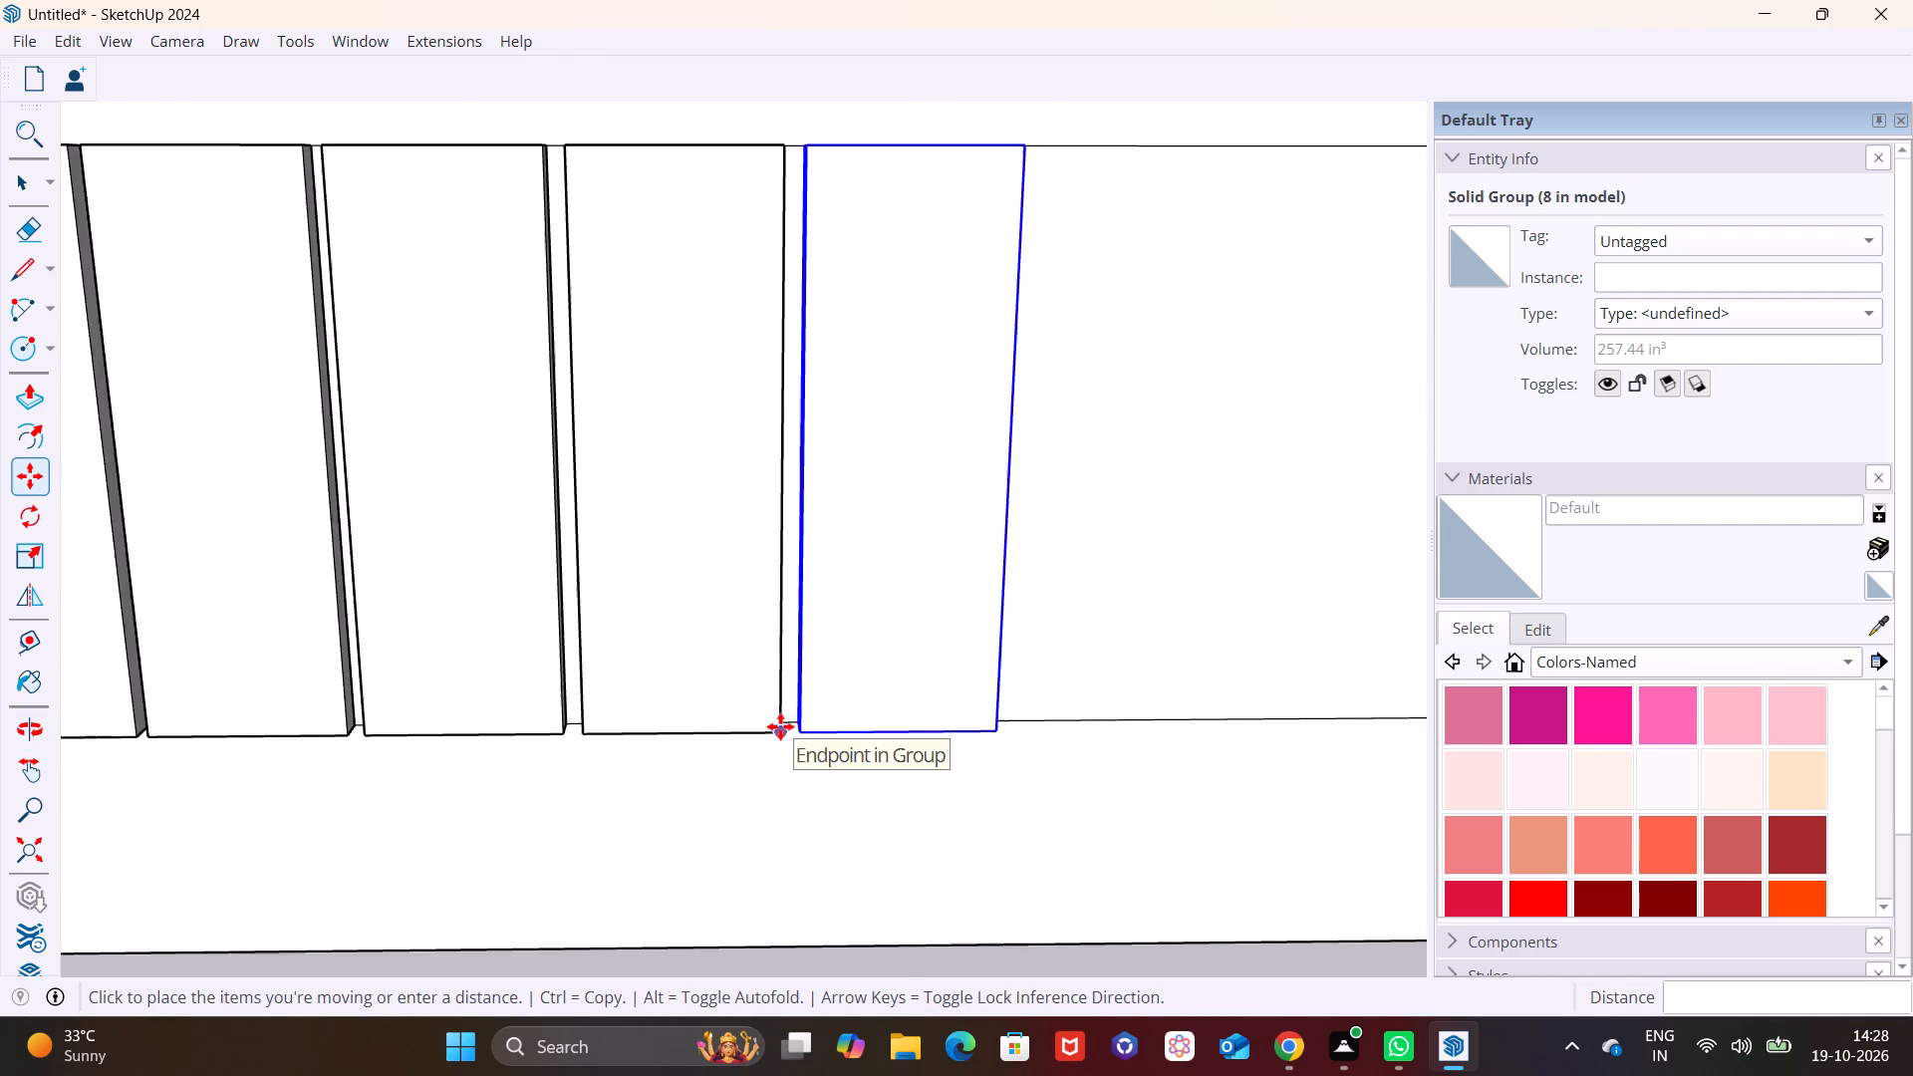
pyautogui.scroll(4, 780, 726)
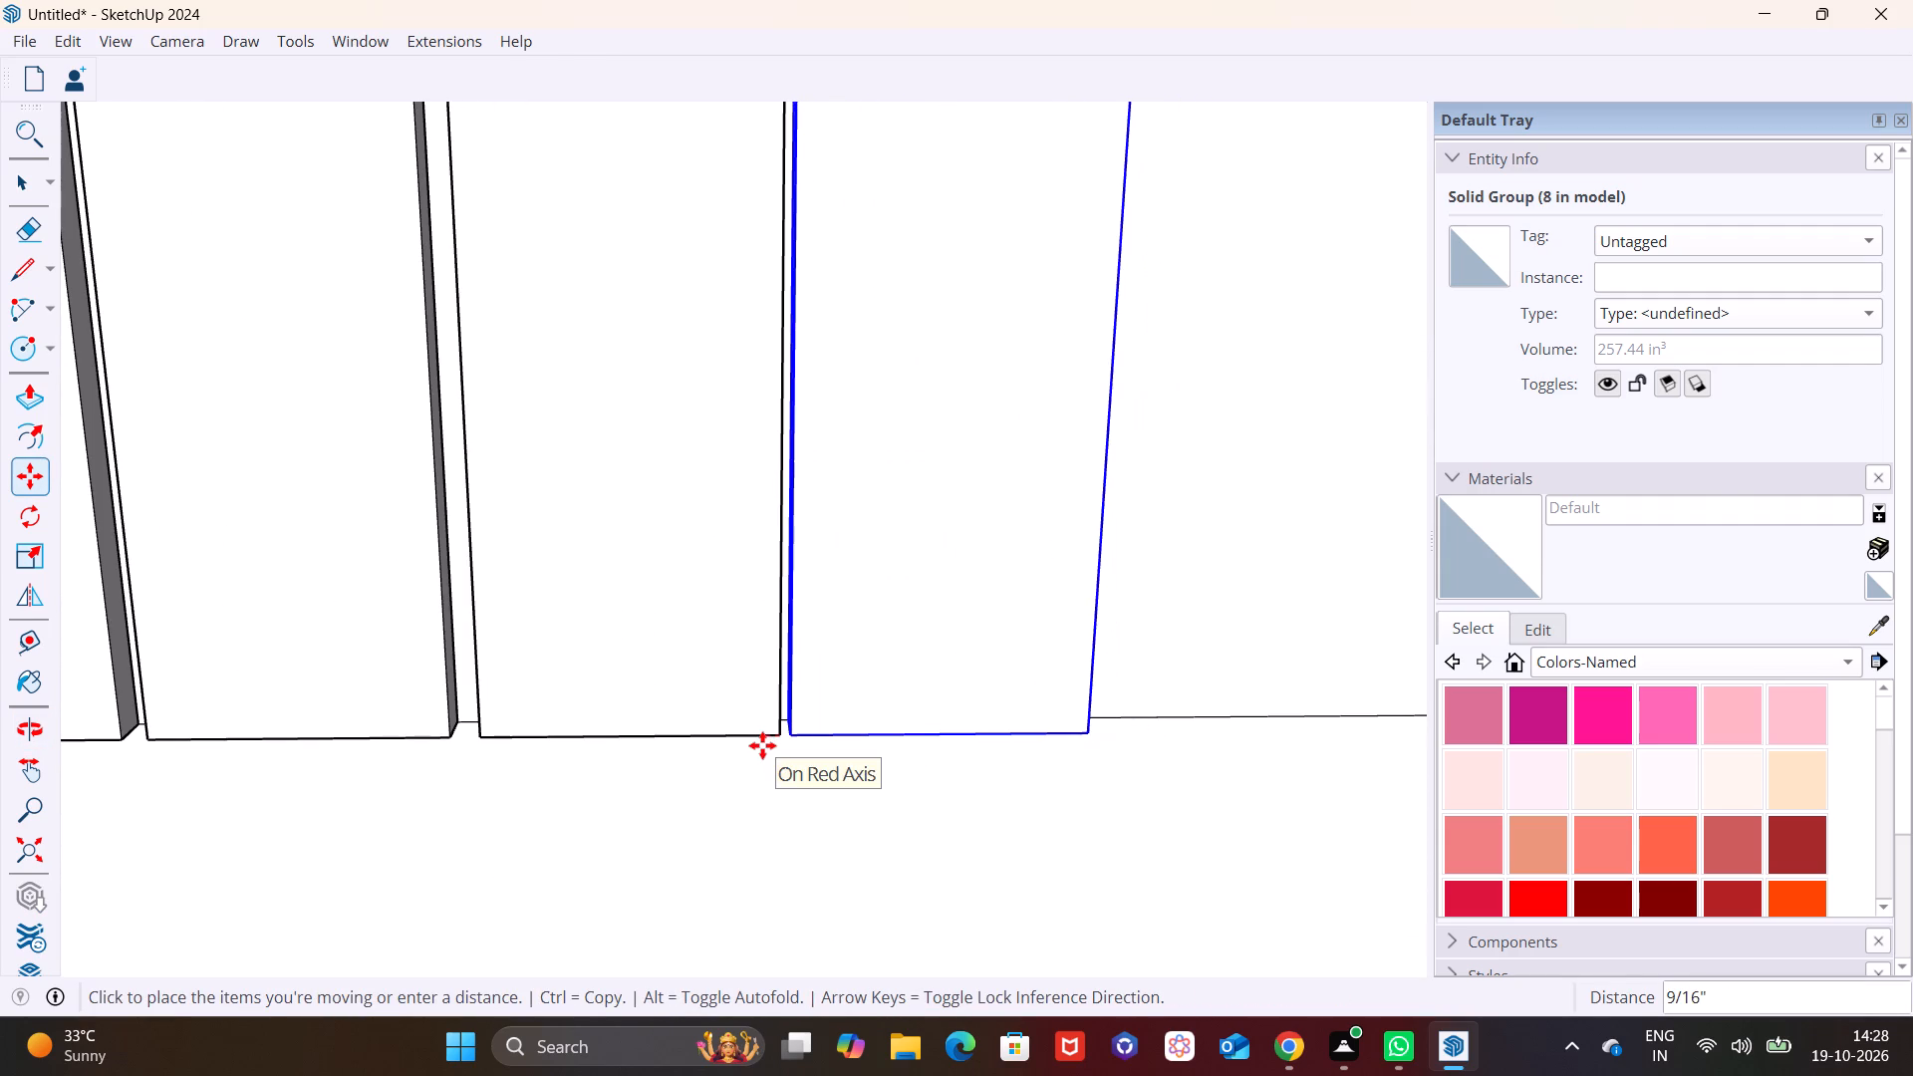
pyautogui.click(762, 745)
pyautogui.click(484, 735)
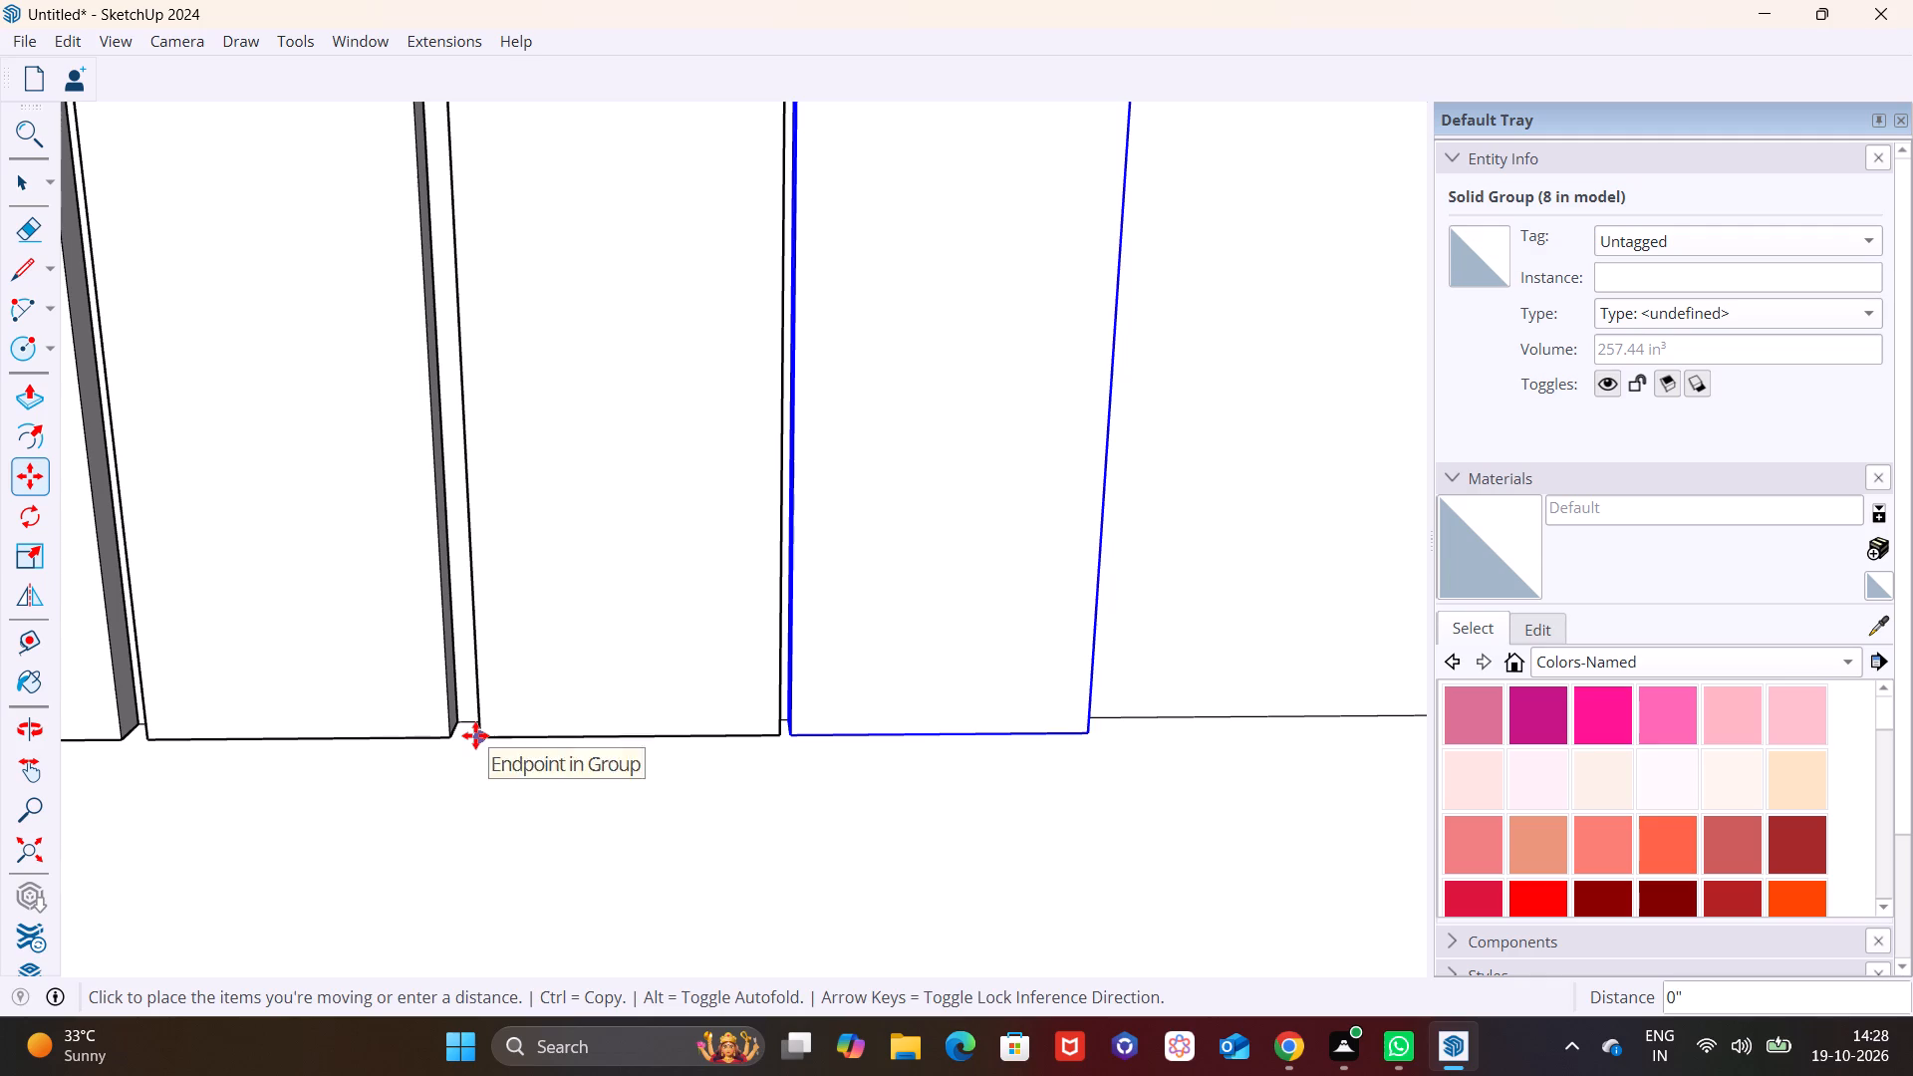
pyautogui.press('space')
# Move the seventh strip about 3/8" along the band toward the sixth, leaving only a narrow gap between them.
pyautogui.click(516, 715)
pyautogui.press('m')
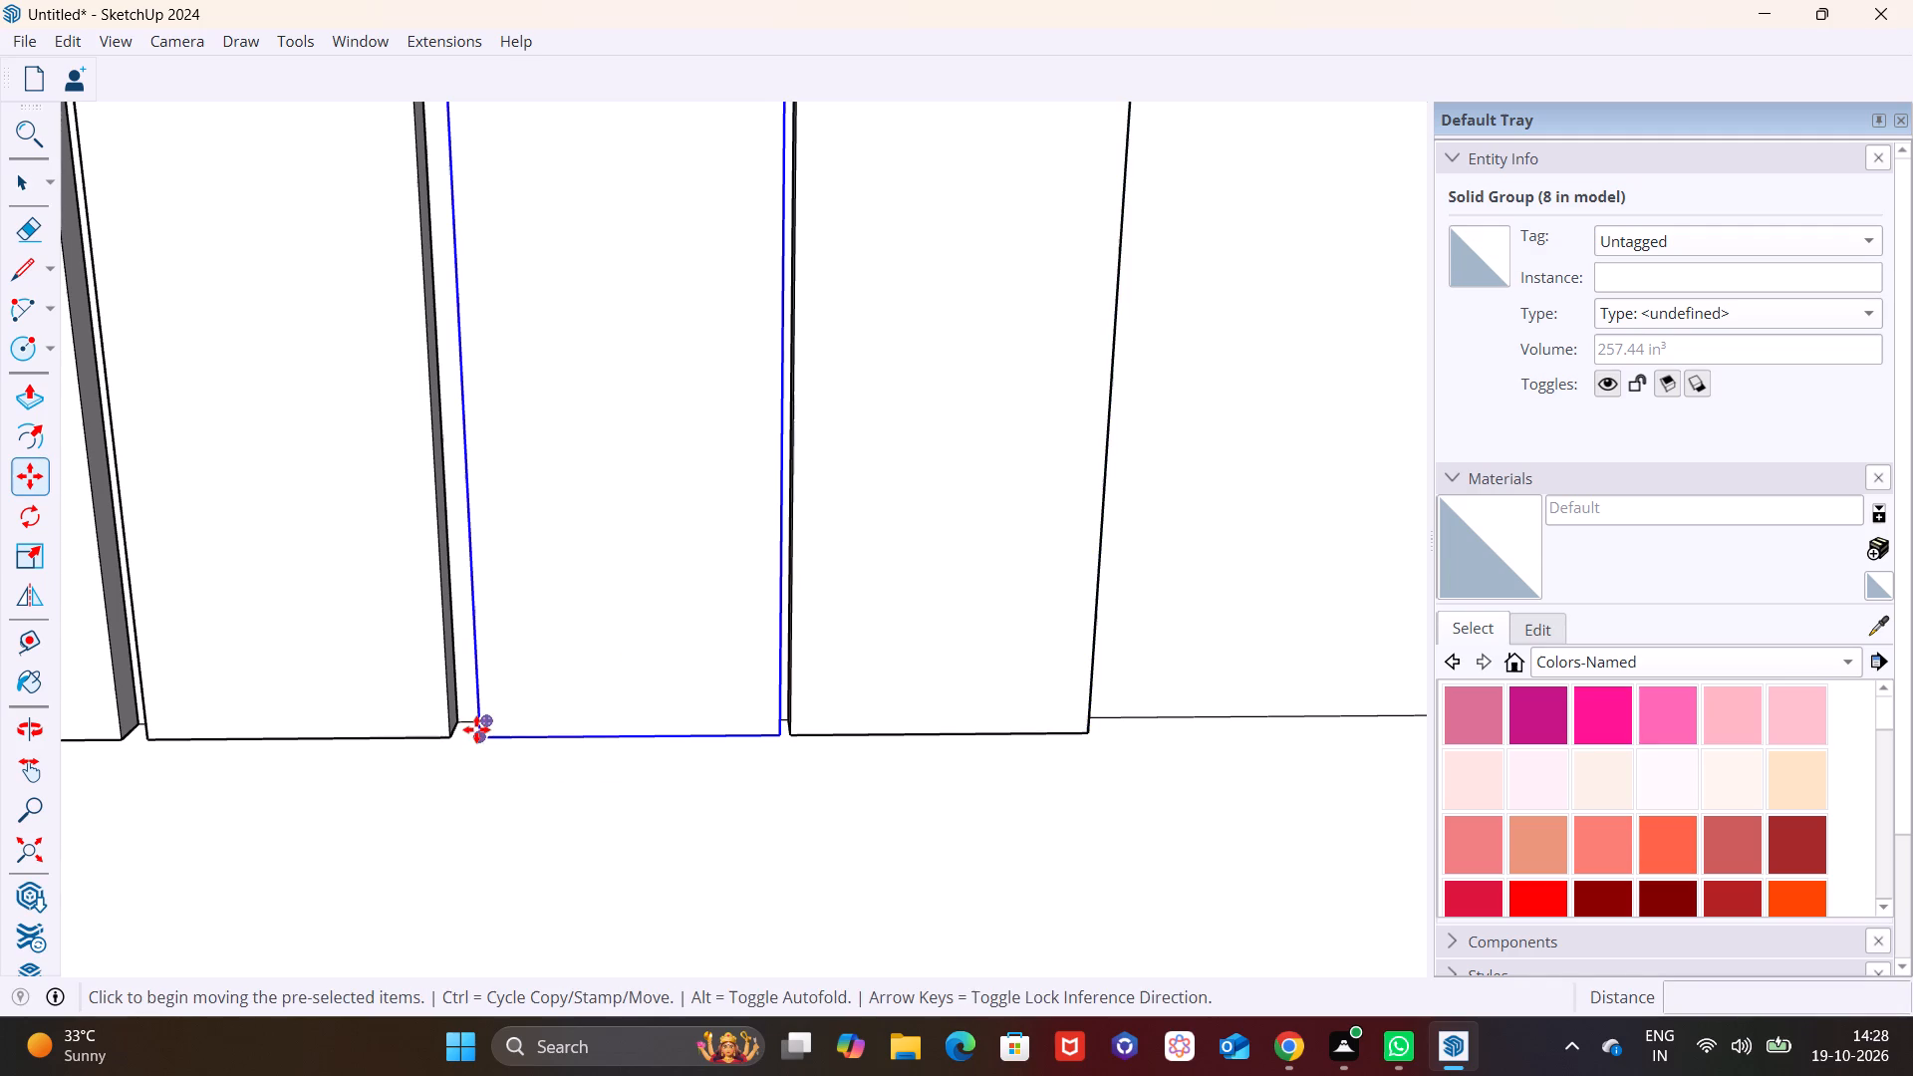
pyautogui.click(476, 729)
pyautogui.click(464, 723)
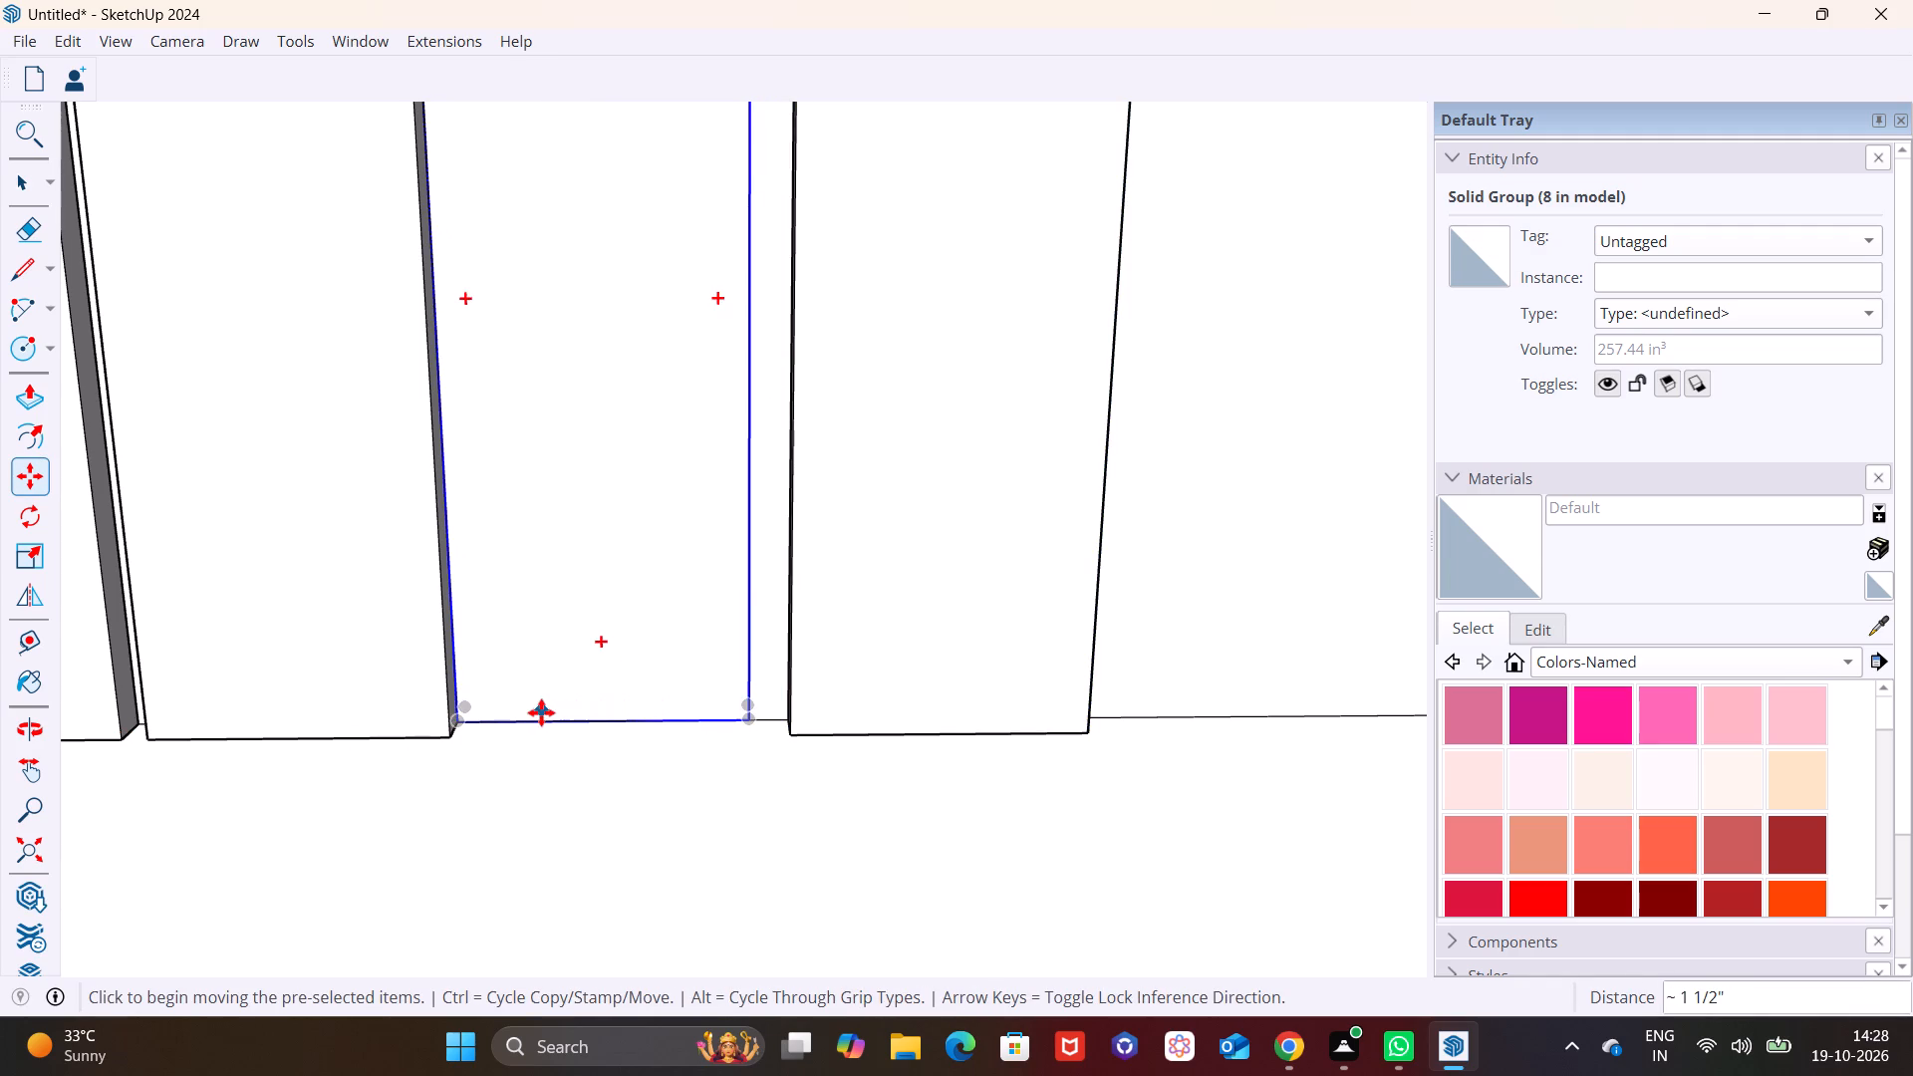
pyautogui.hotkey('ctrl', 'z')
pyautogui.click(476, 732)
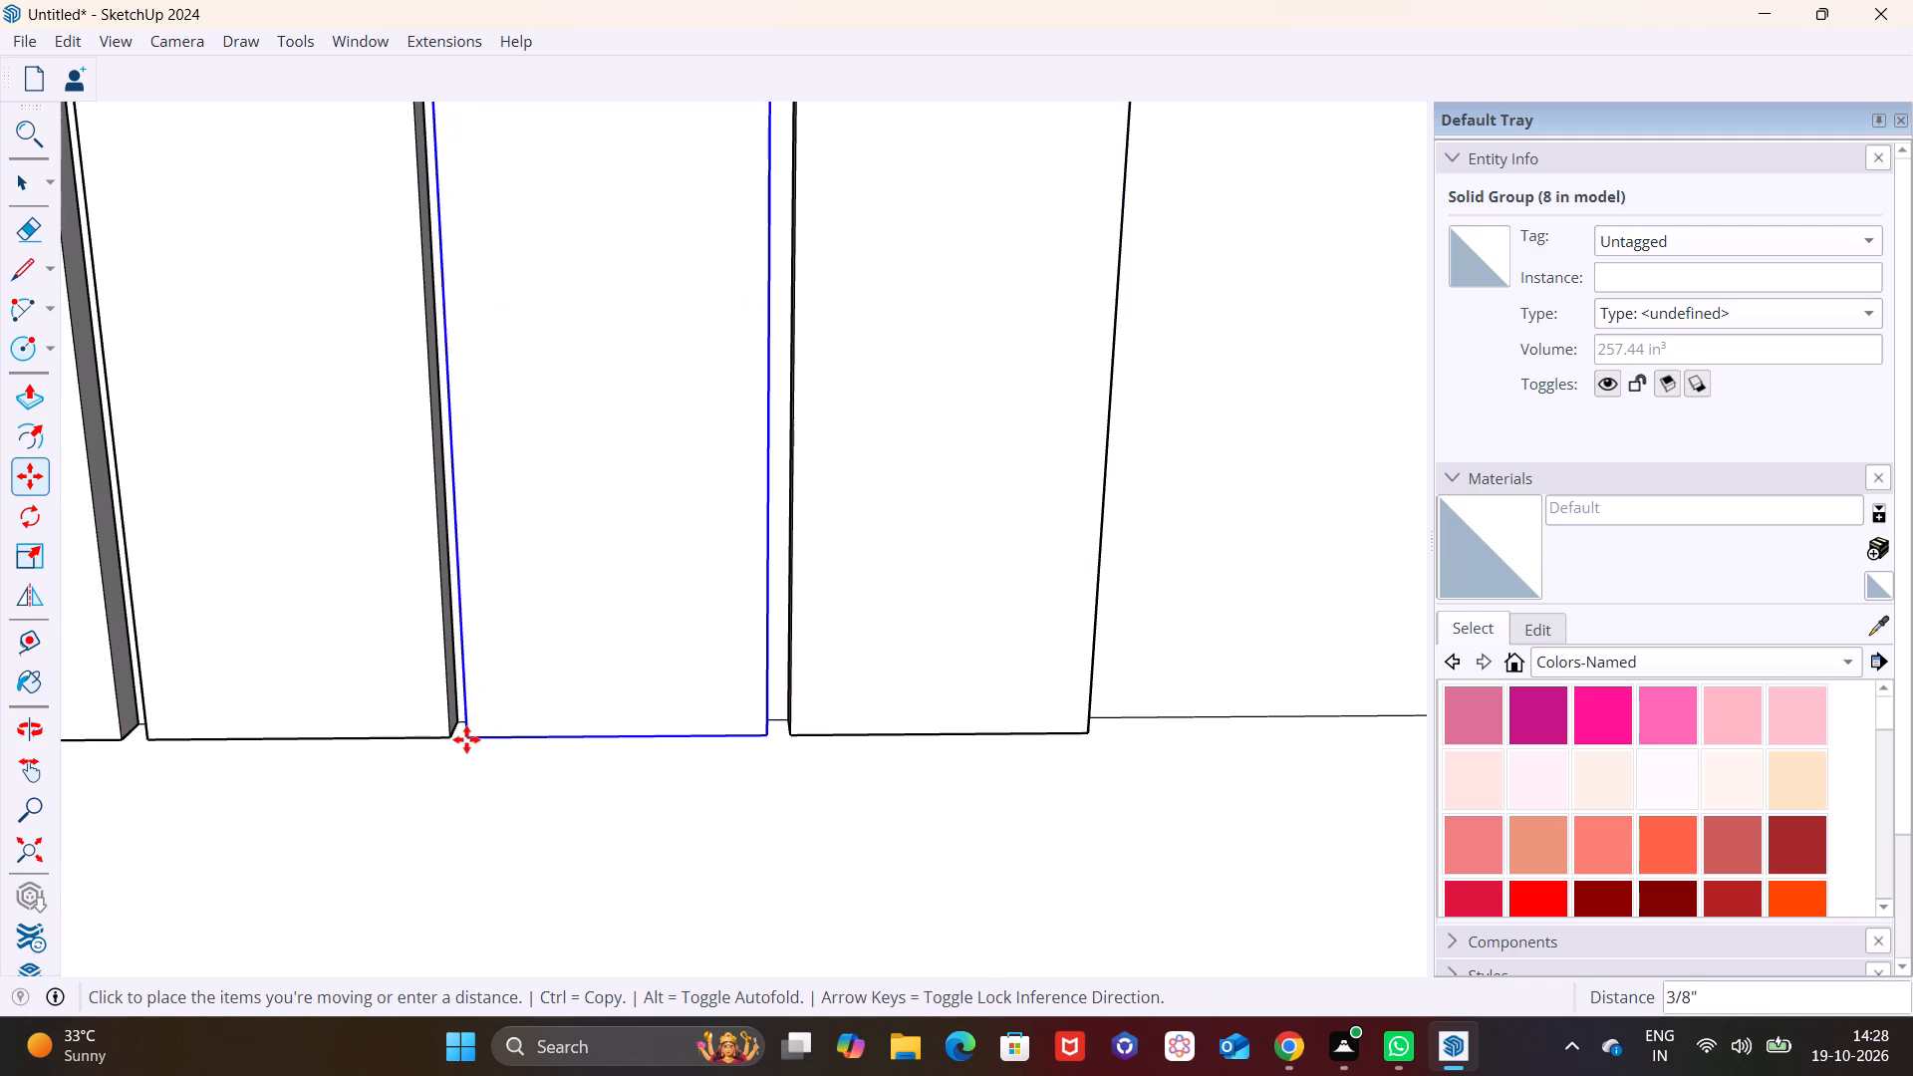
pyautogui.click(464, 739)
pyautogui.press('space')
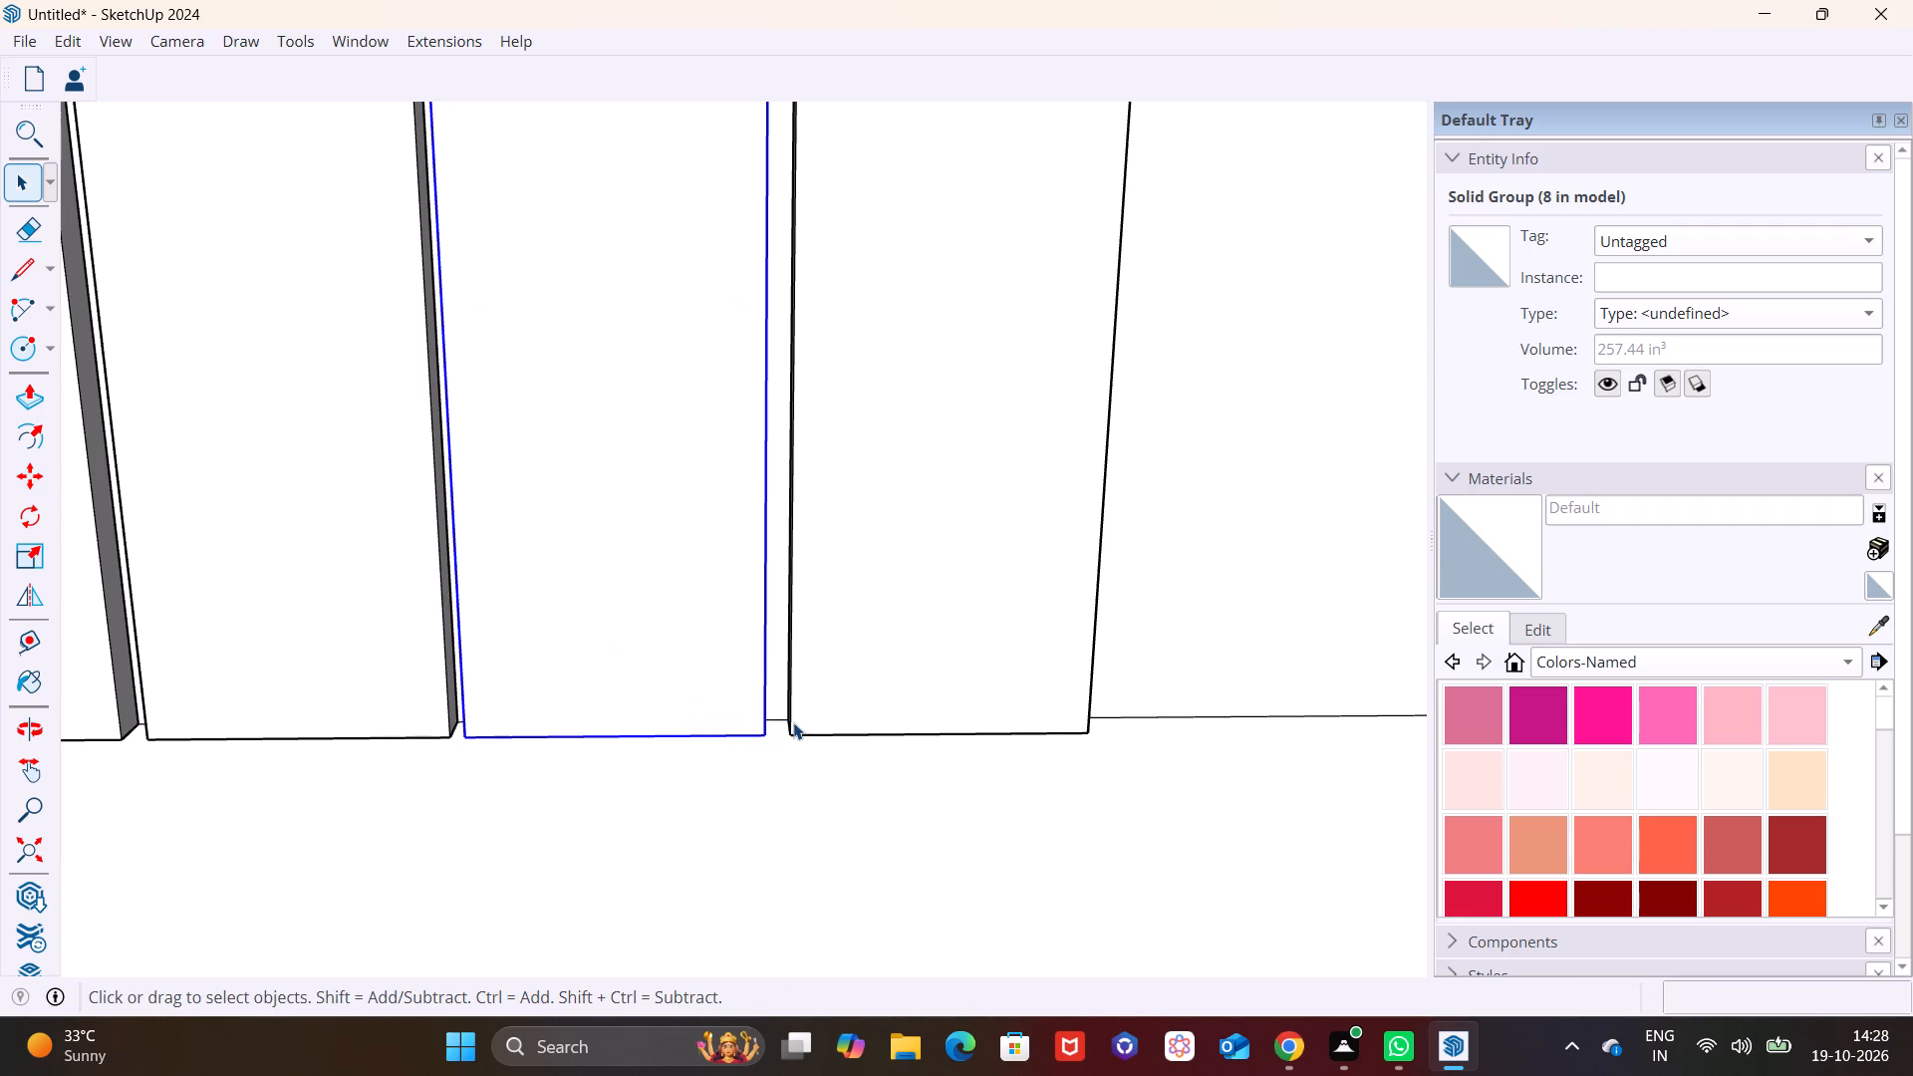
# Move the eighth strip about 1/2" toward the seventh, leaving a matching narrow gap.
pyautogui.click(793, 722)
pyautogui.press('m')
pyautogui.click(789, 738)
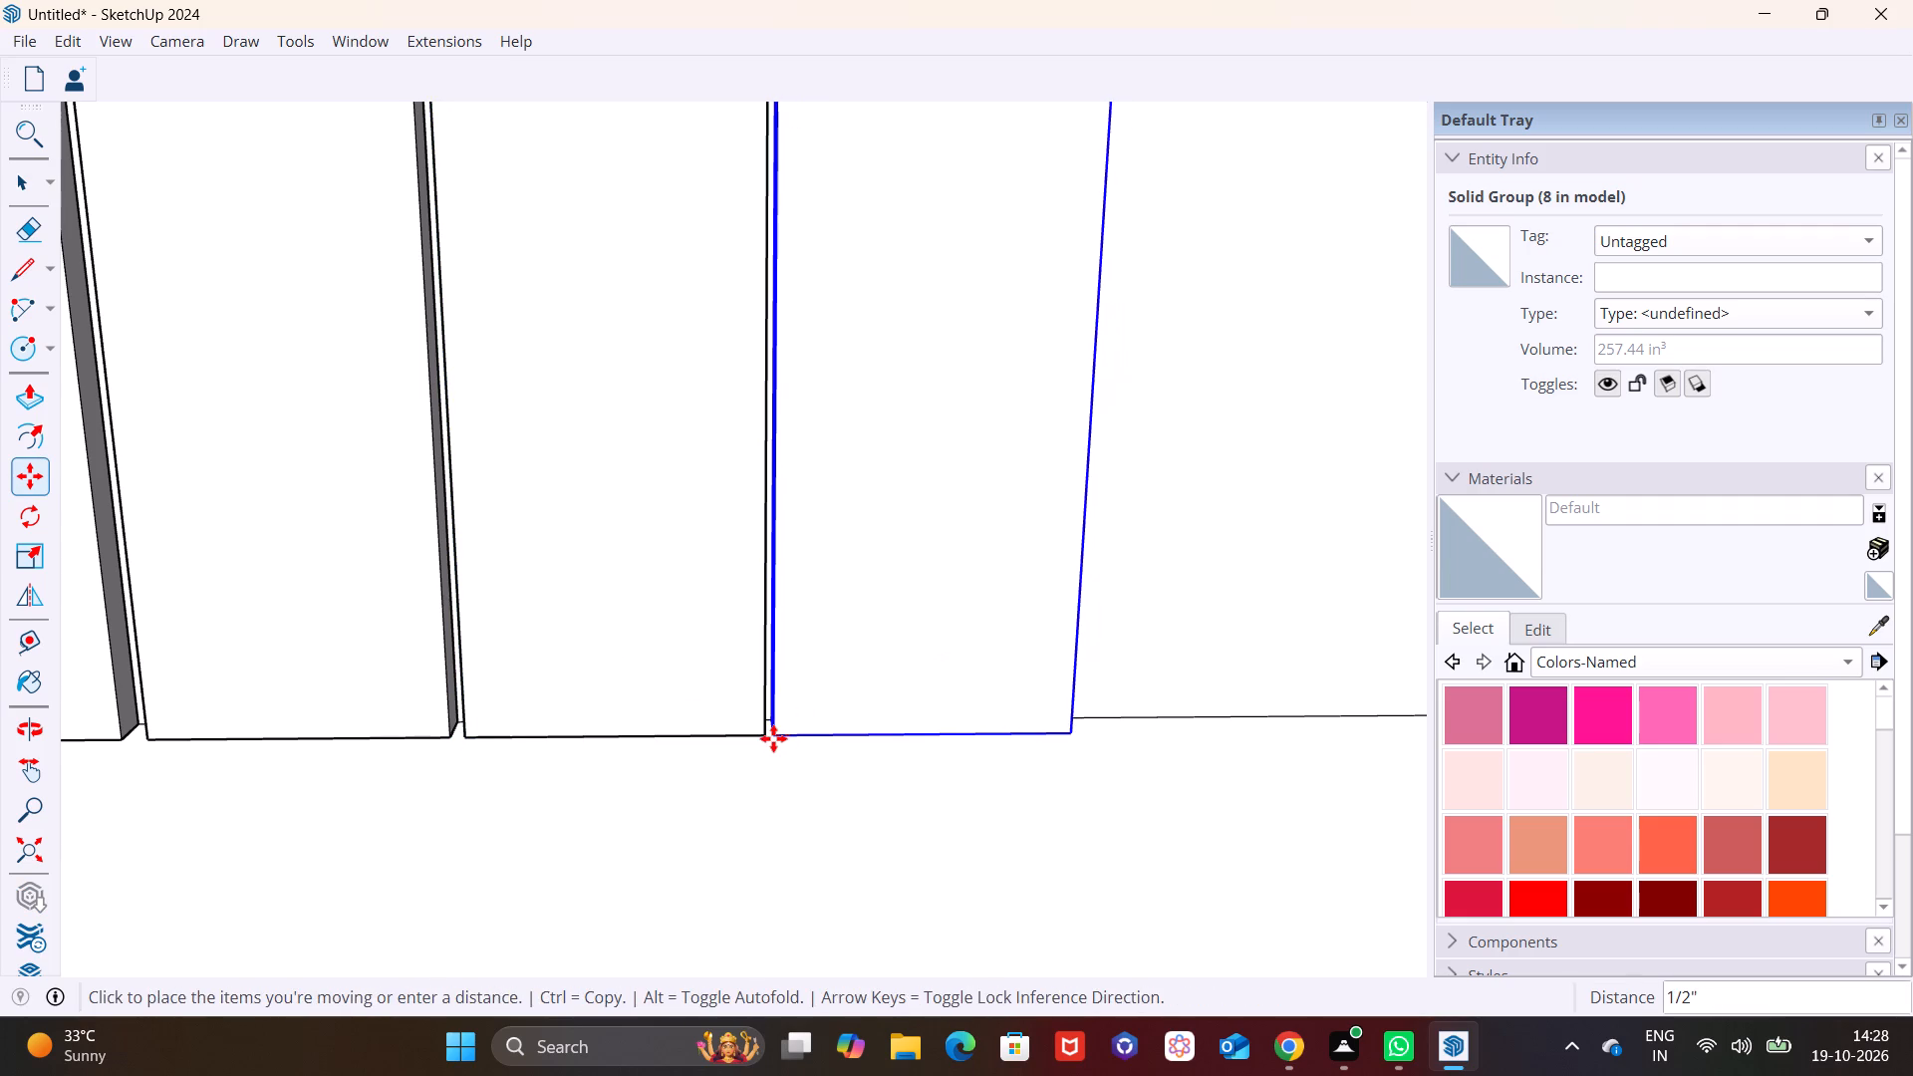
pyautogui.click(773, 738)
# Copy the eighth strip about 9 1/16" along the band, and copy the new strip about 8 13/16" further.
pyautogui.scroll(-14, 884, 650)
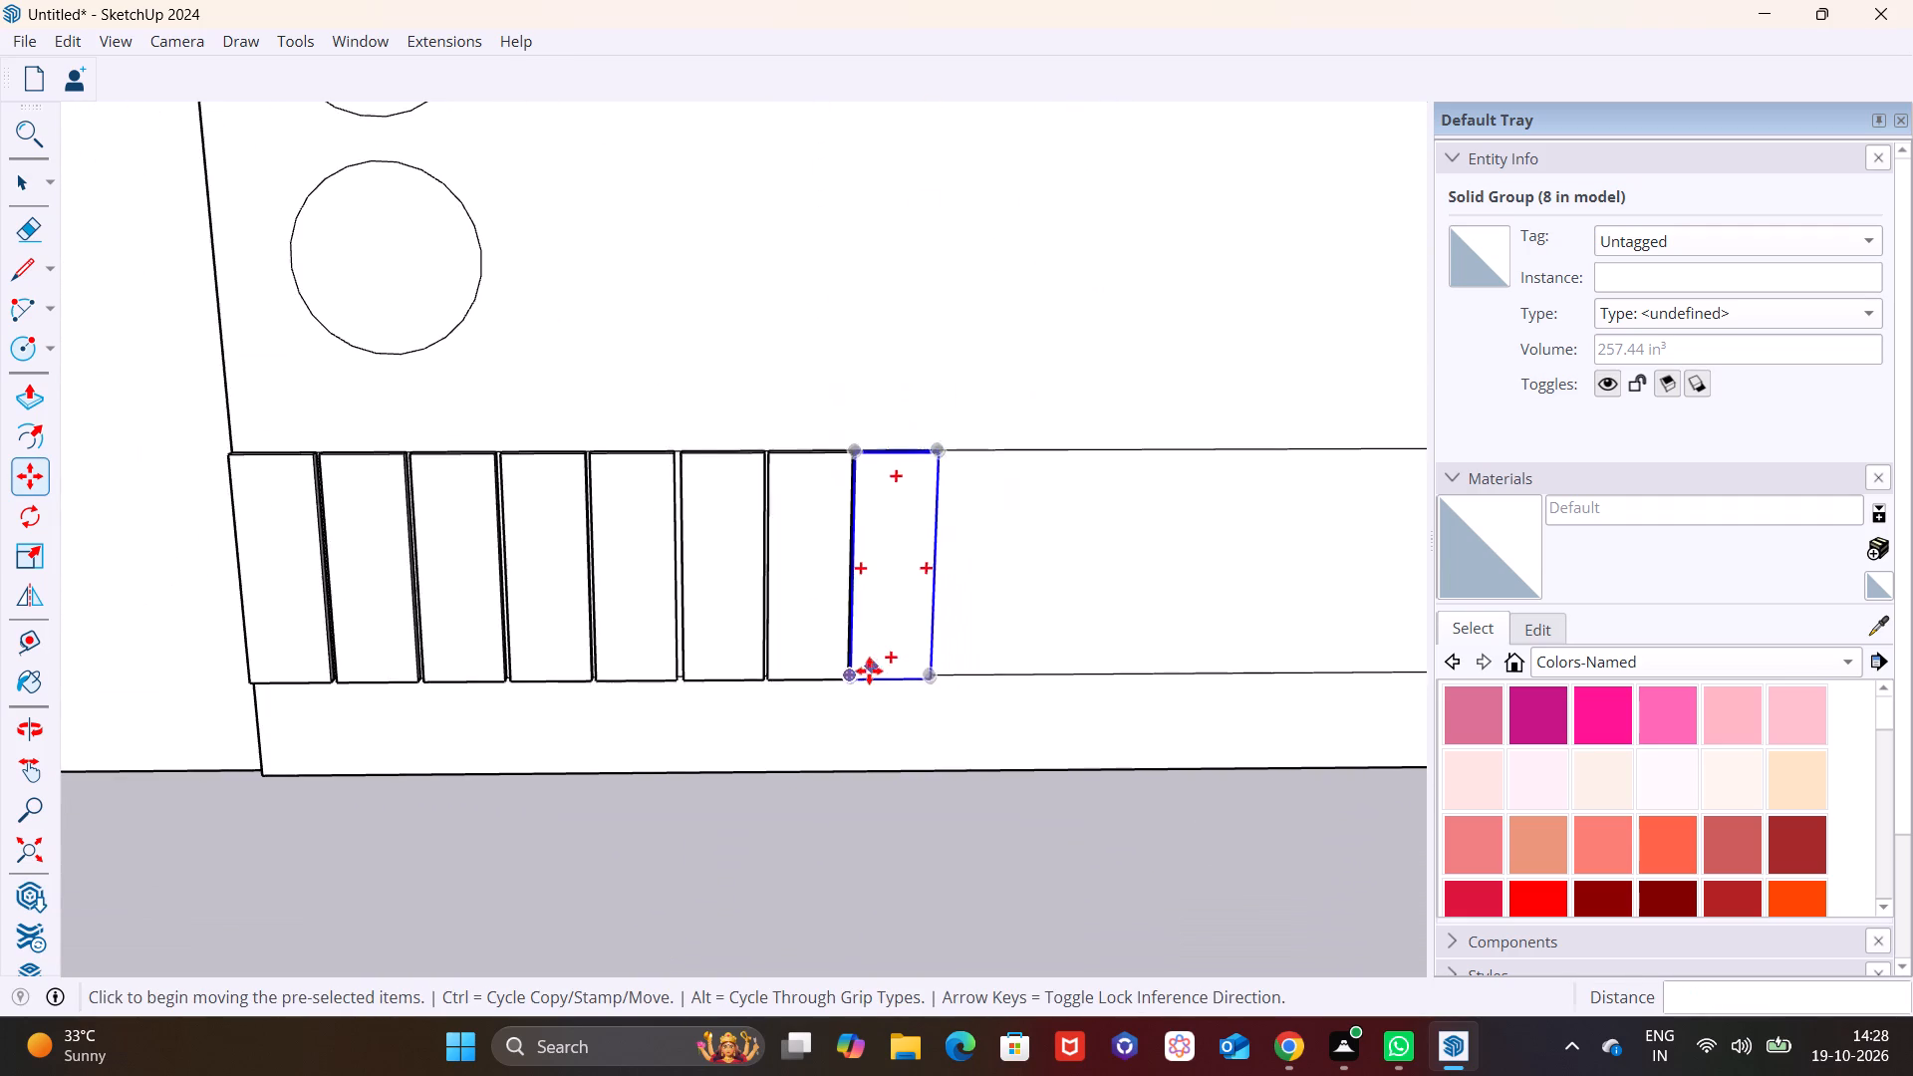
pyautogui.moveTo(864, 671); pyautogui.dragTo(810, 523, button='middle')
pyautogui.scroll(-2, 779, 591)
pyautogui.moveTo(791, 647); pyautogui.dragTo(438, 779, button='middle')
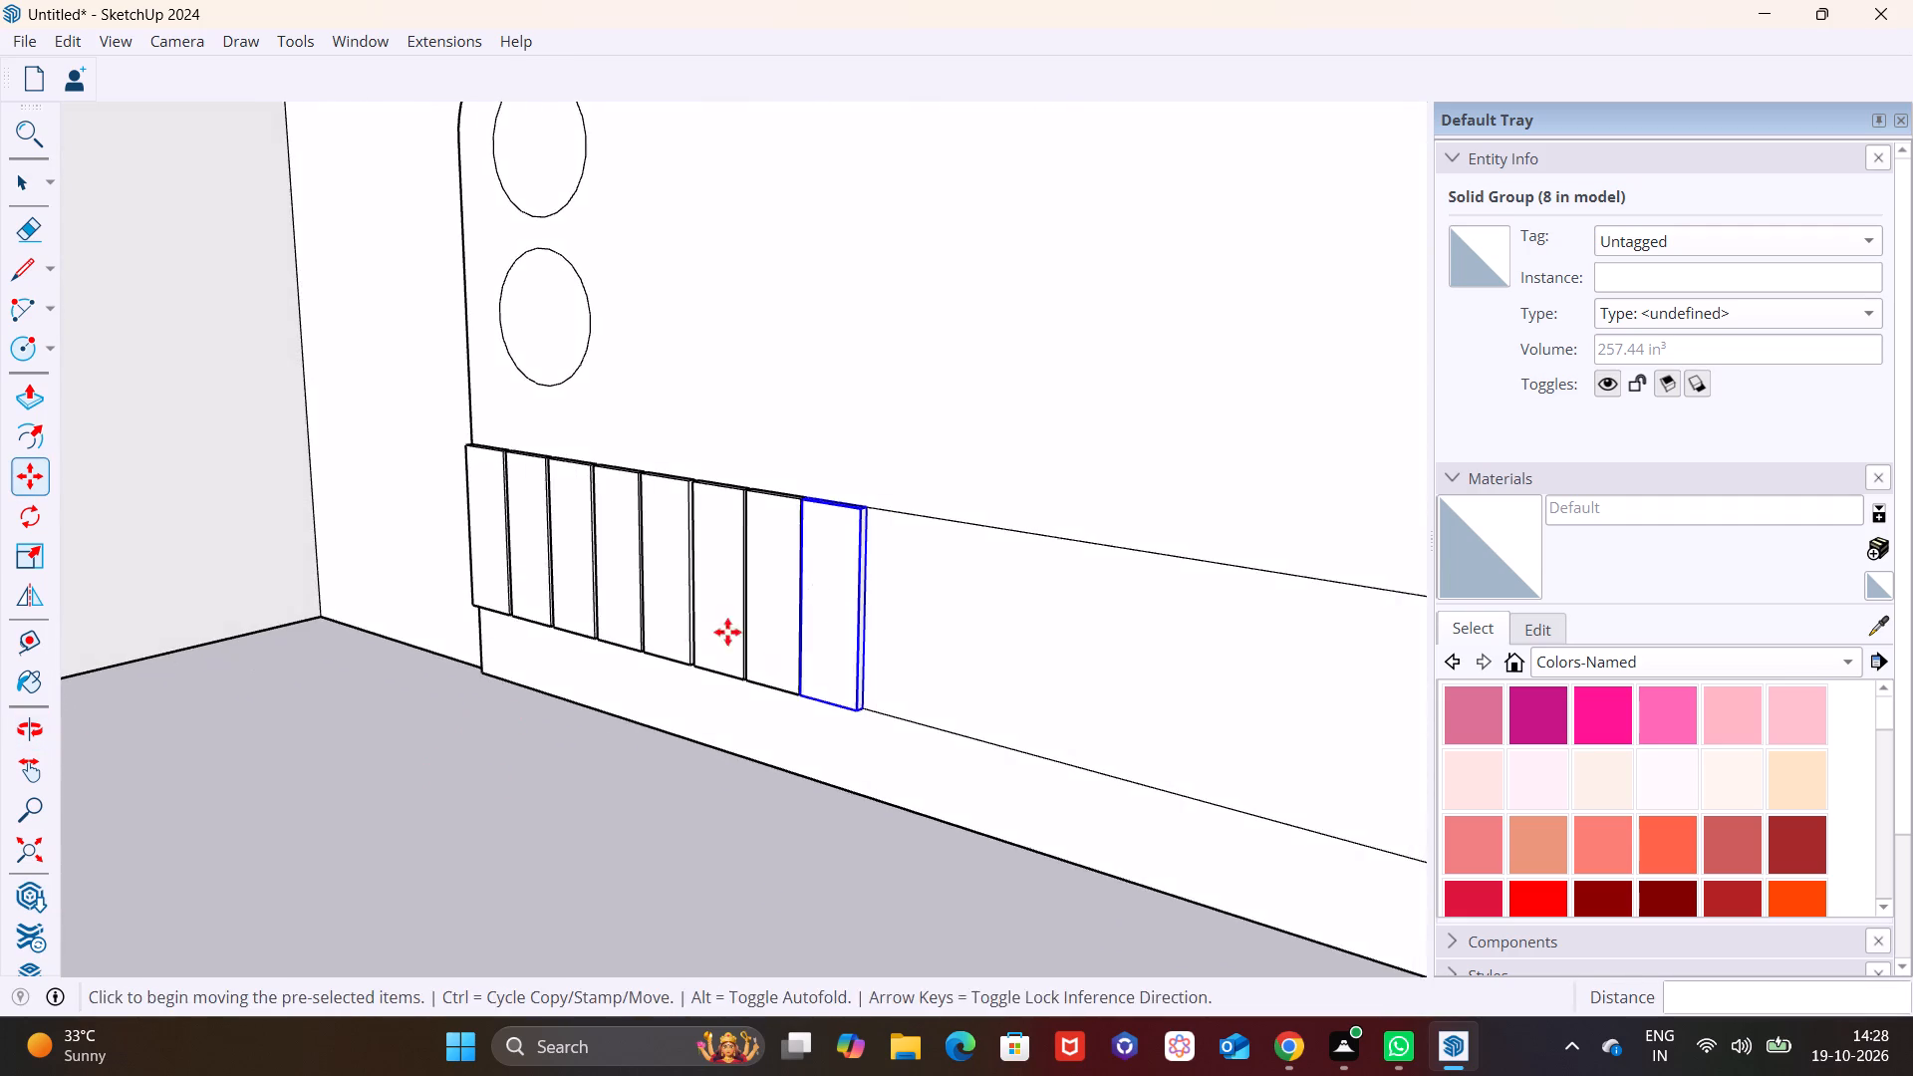
pyautogui.moveTo(876, 569); pyautogui.dragTo(832, 713, button='middle')
pyautogui.moveTo(839, 697); pyautogui.dragTo(723, 554, button='middle')
pyautogui.keyDown('shift'); pyautogui.scroll(1, 744, 590); pyautogui.keyUp('shift')
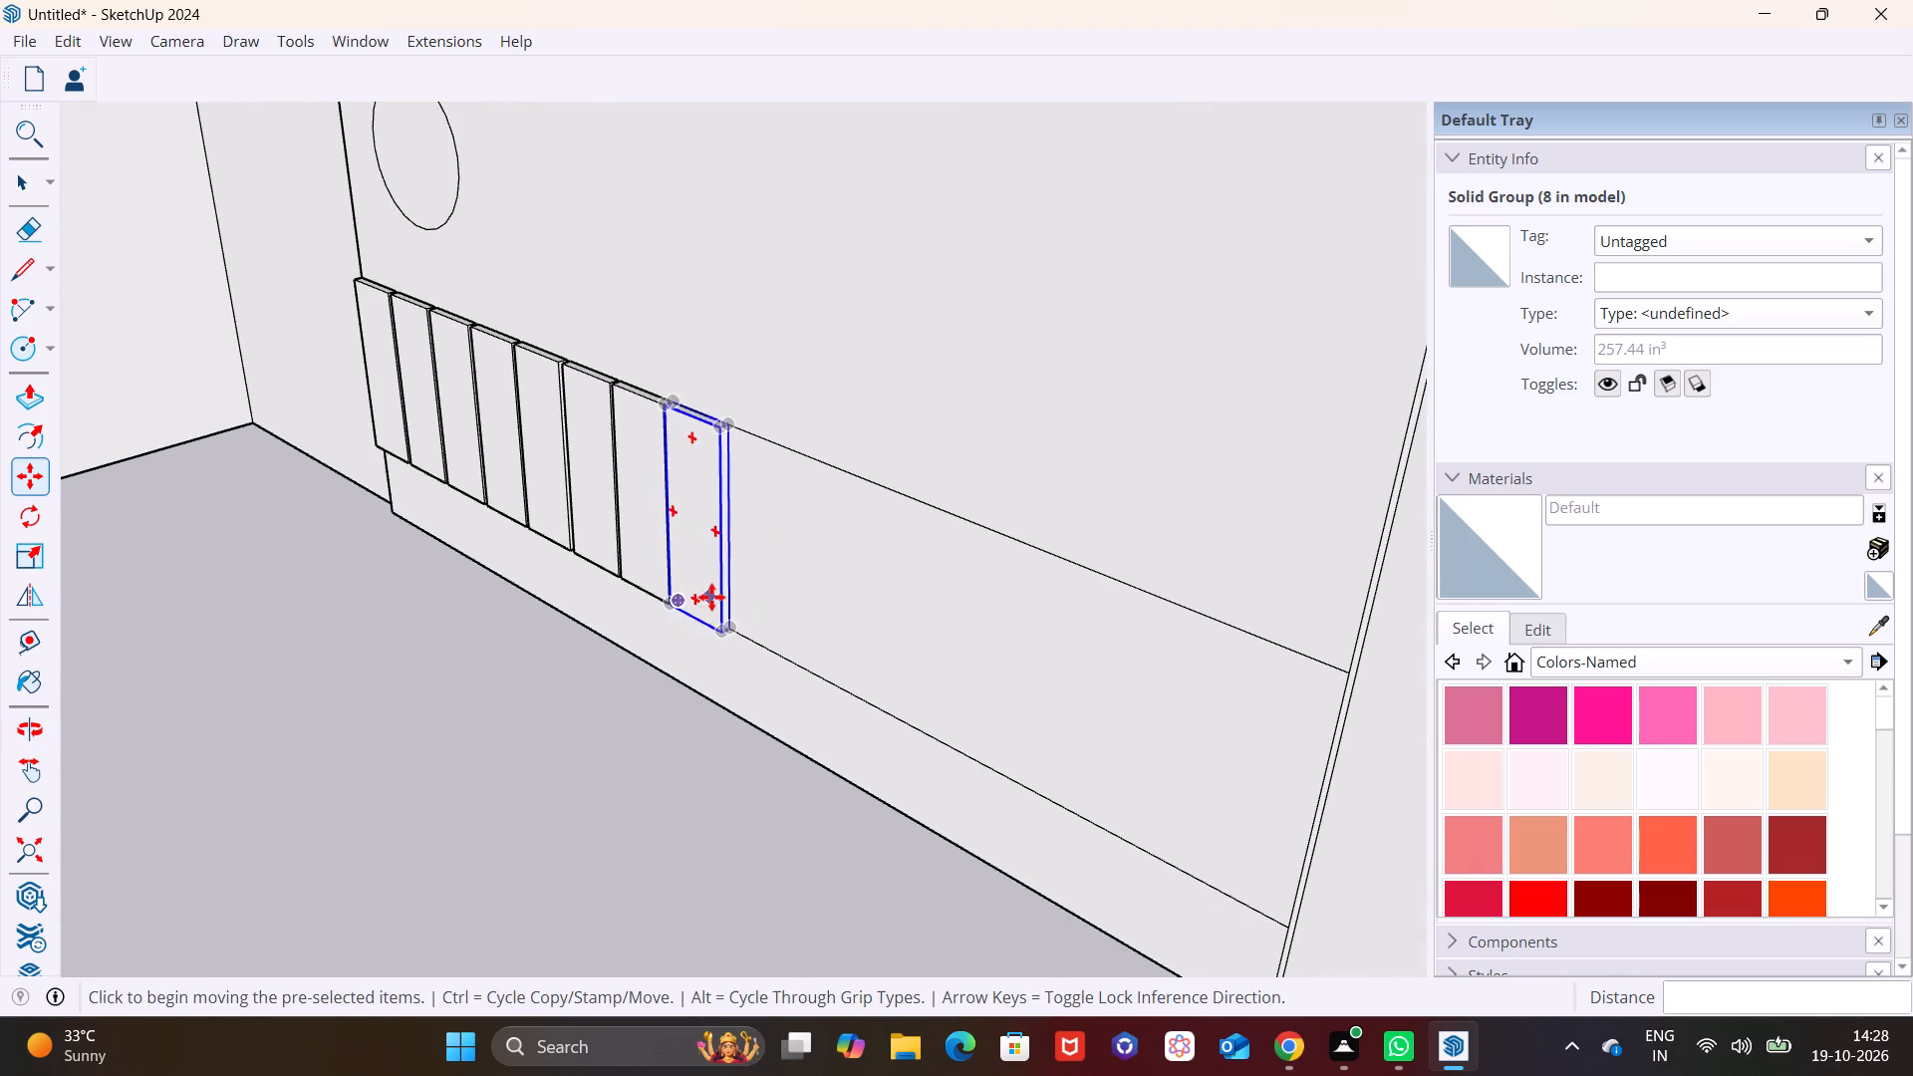
pyautogui.scroll(8, 702, 600)
pyautogui.click(749, 657)
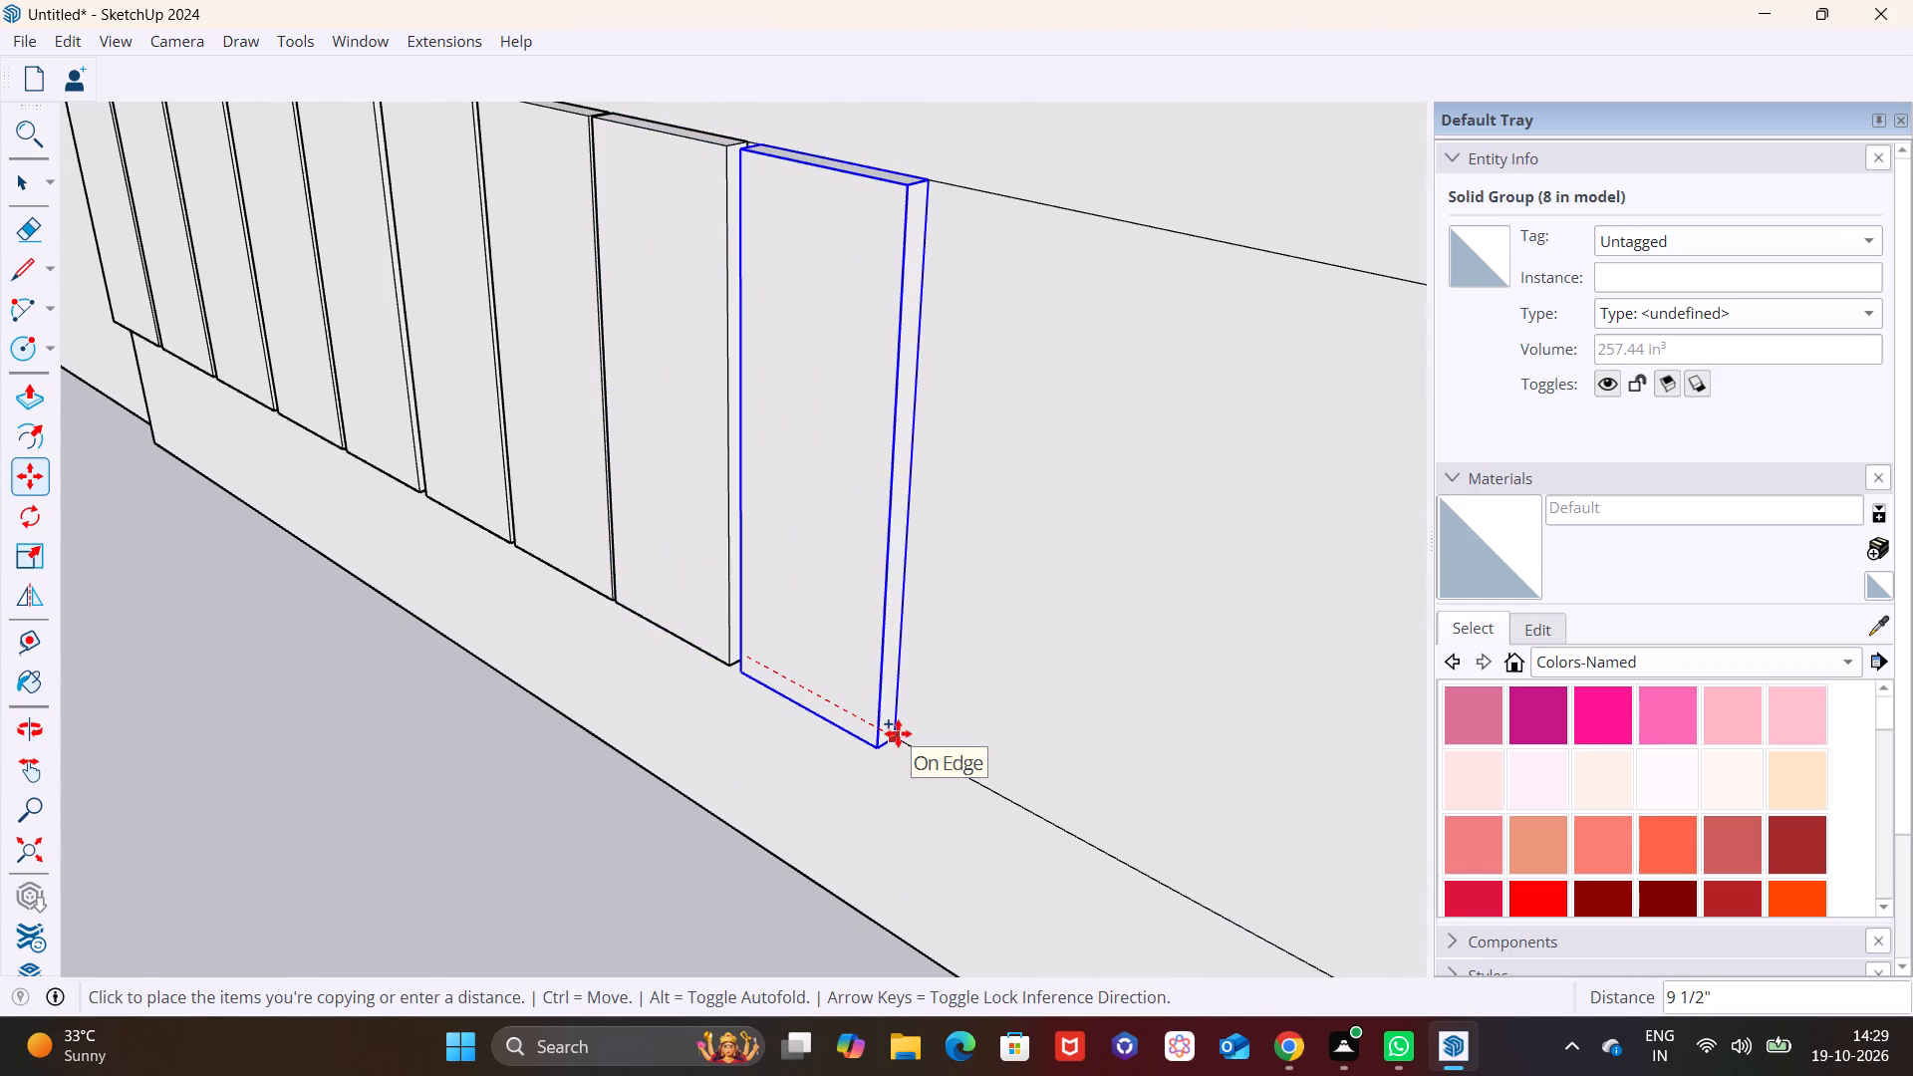
pyautogui.click(889, 731)
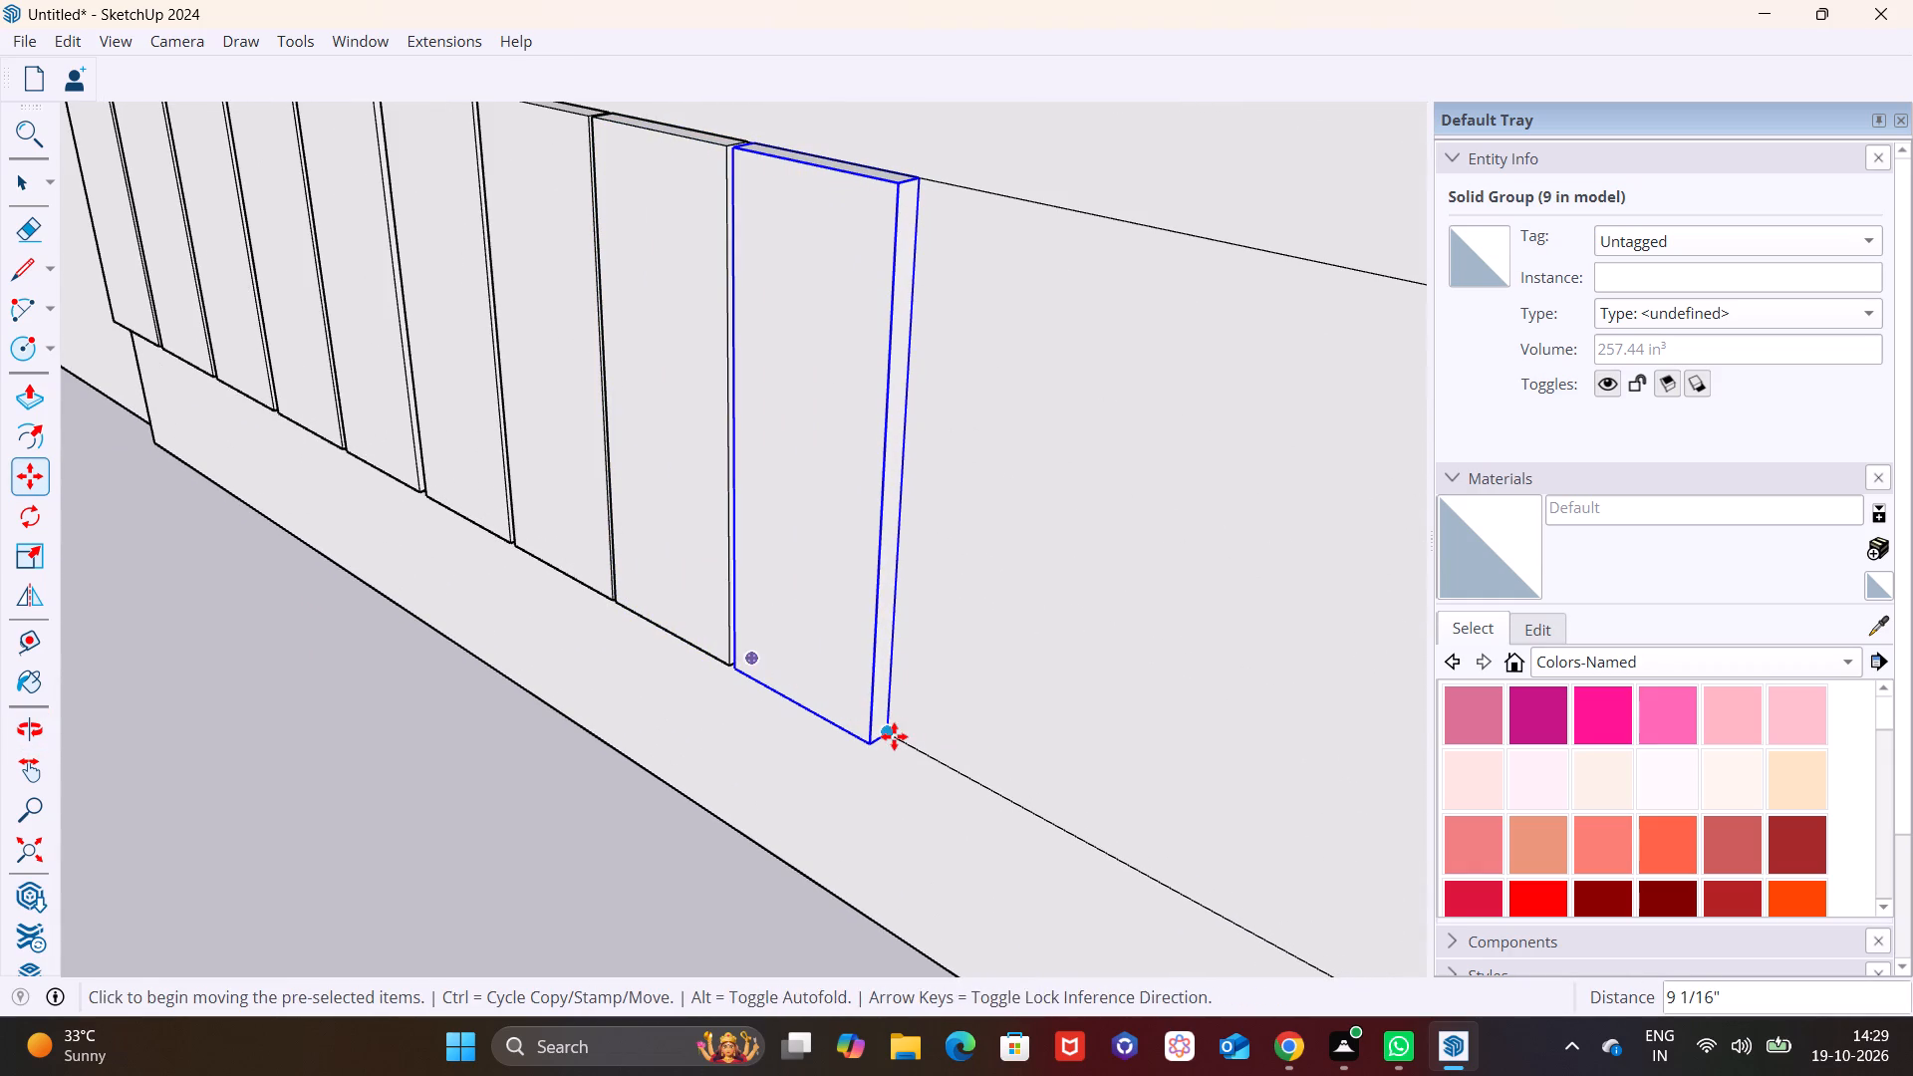
pyautogui.click(894, 736)
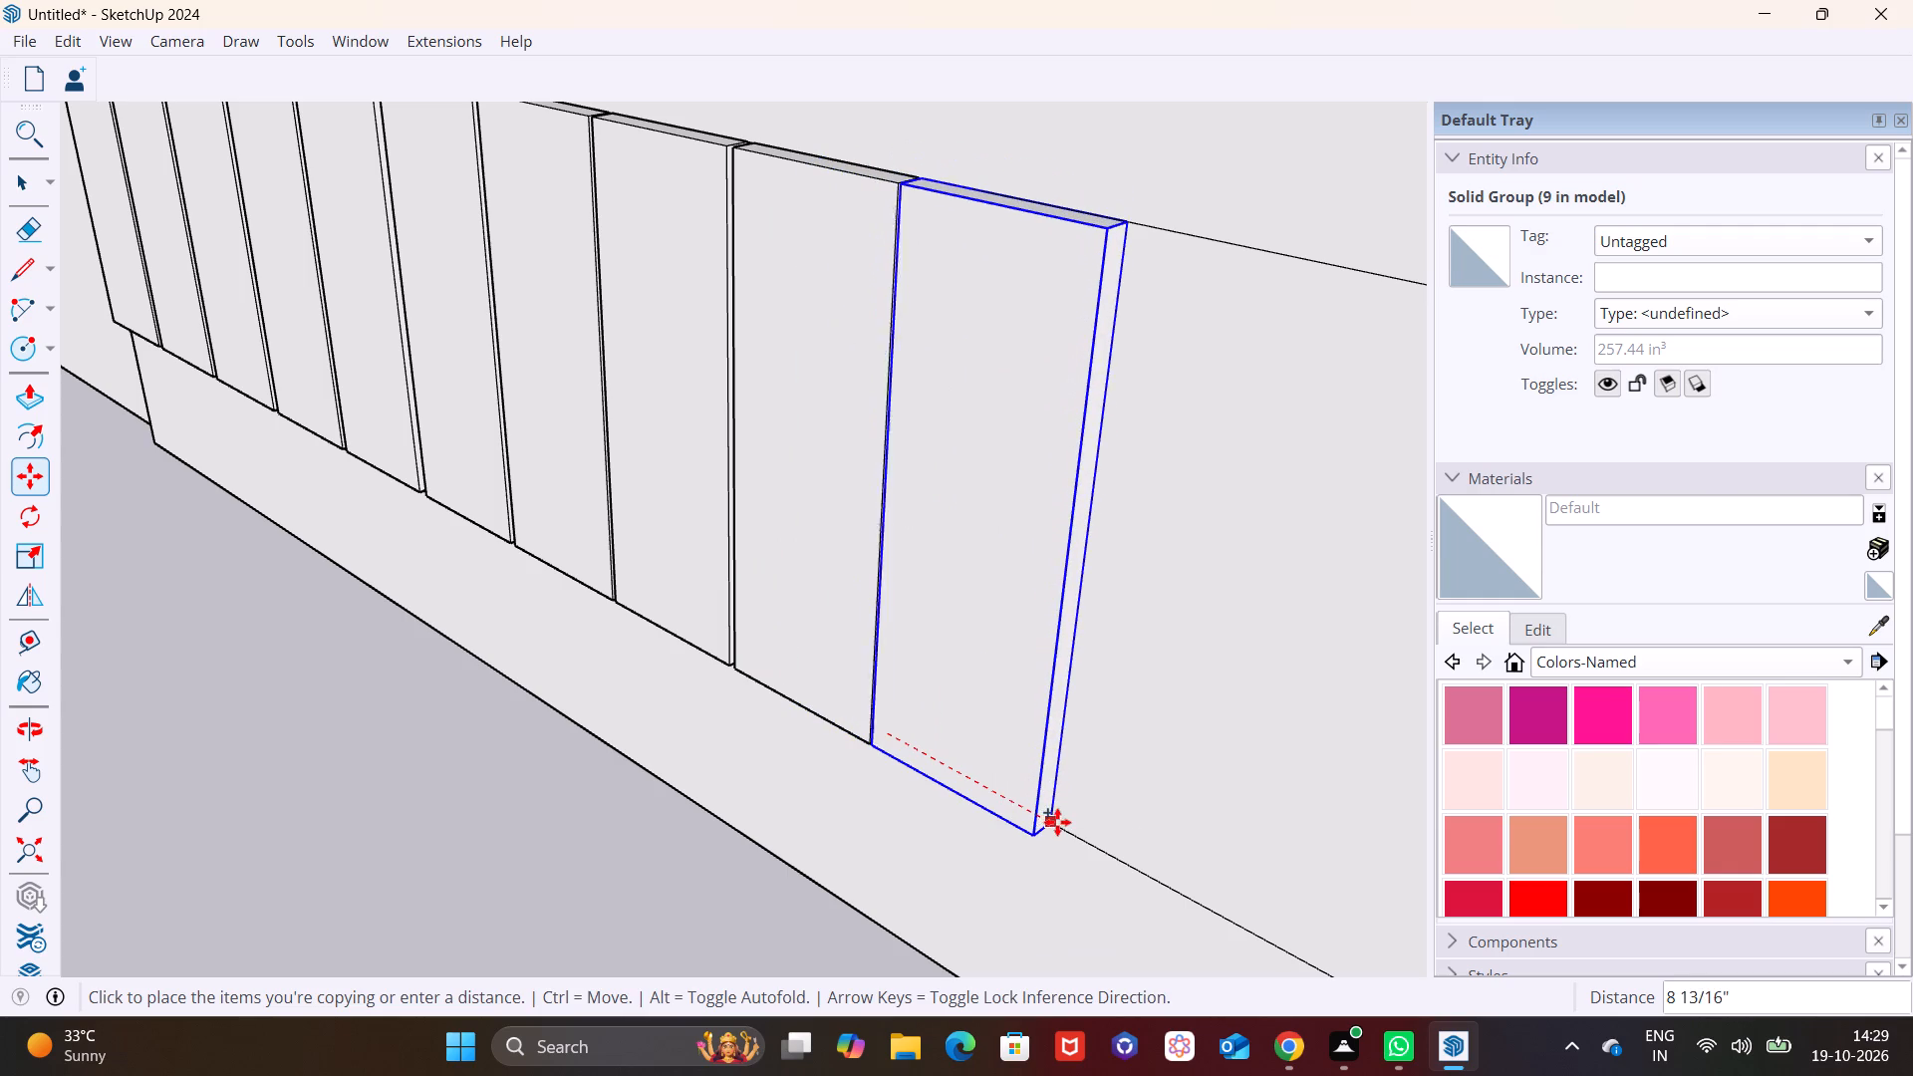
pyautogui.click(1057, 822)
# Copy the tenth strip about 9 1/4" along the band, and copy the resulting strip about 9 1/8" further.
pyautogui.scroll(-5, 929, 763)
pyautogui.keyDown('shift'); pyautogui.moveTo(976, 769); pyautogui.dragTo(847, 629, button='middle'); pyautogui.keyUp('shift')
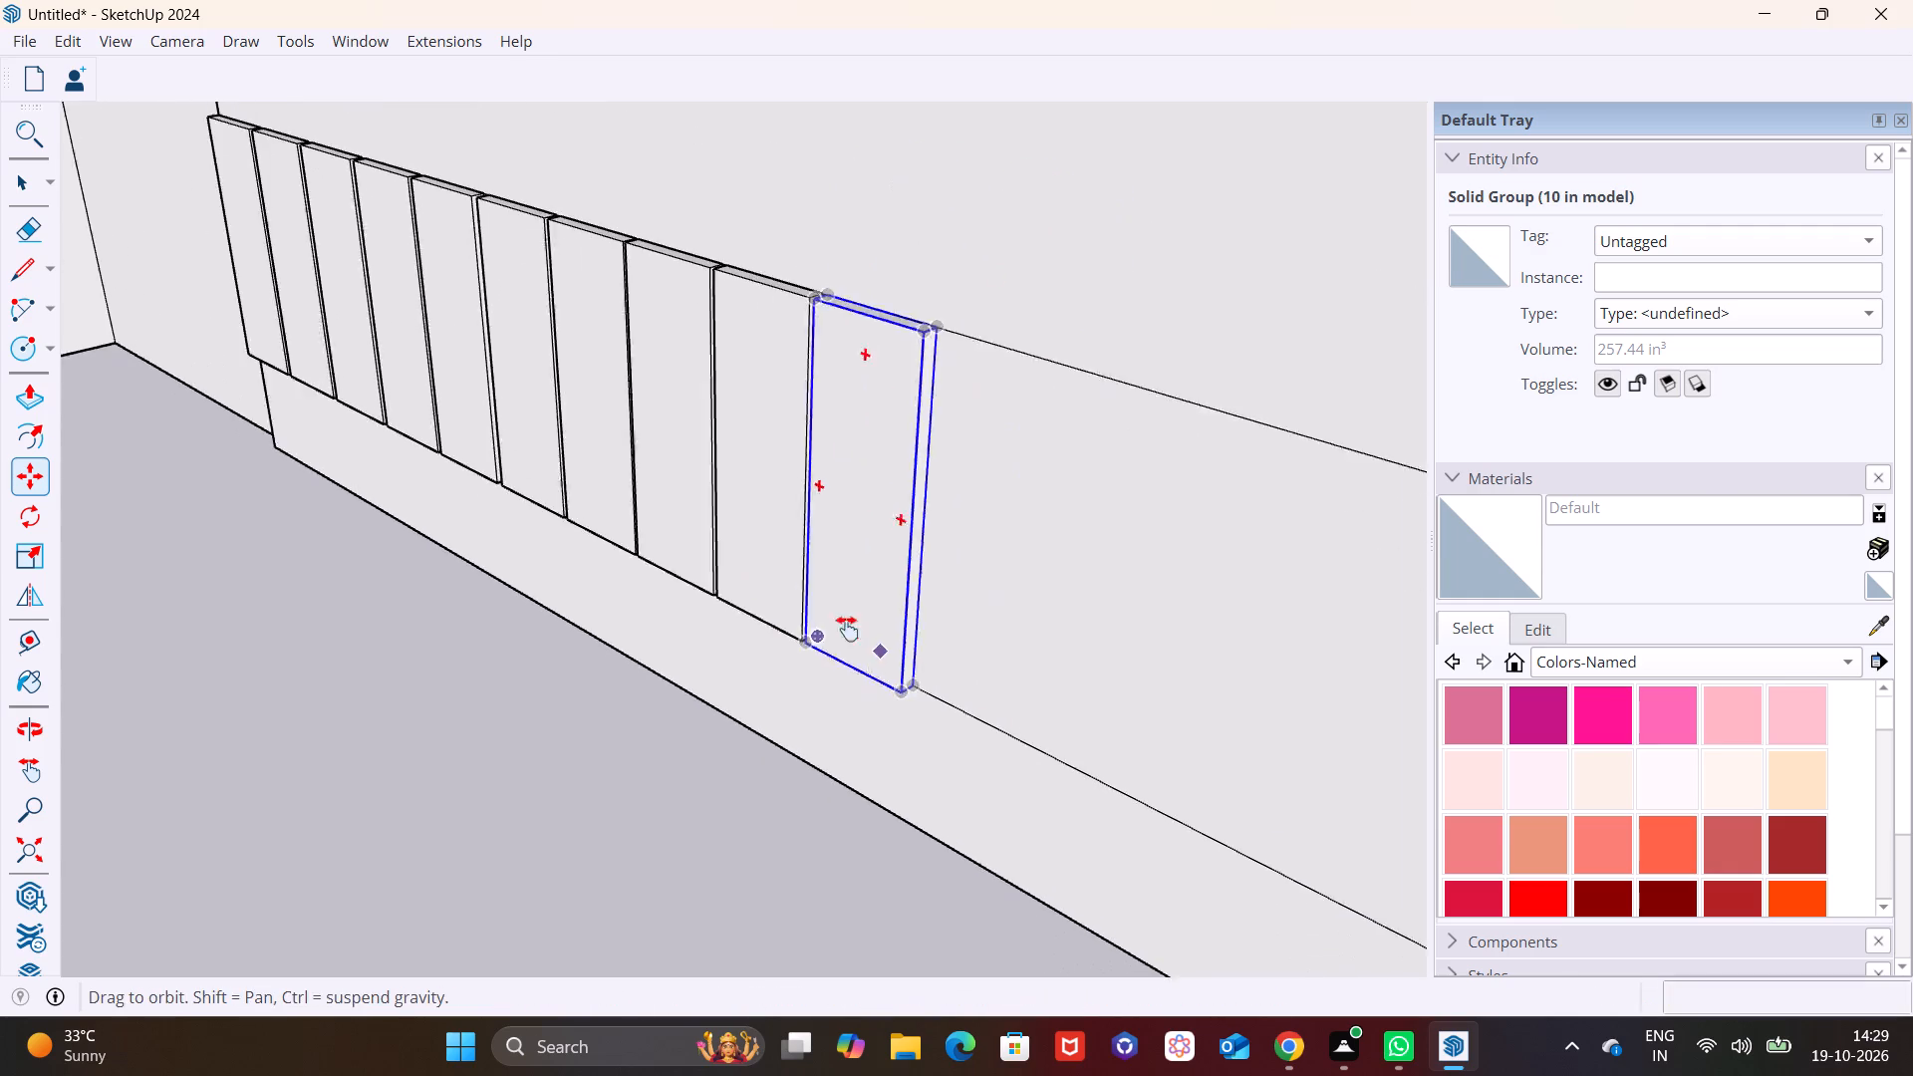
pyautogui.keyDown('shift'); pyautogui.moveTo(847, 629); pyautogui.dragTo(798, 591, button='middle'); pyautogui.keyUp('shift')
pyautogui.click(836, 627)
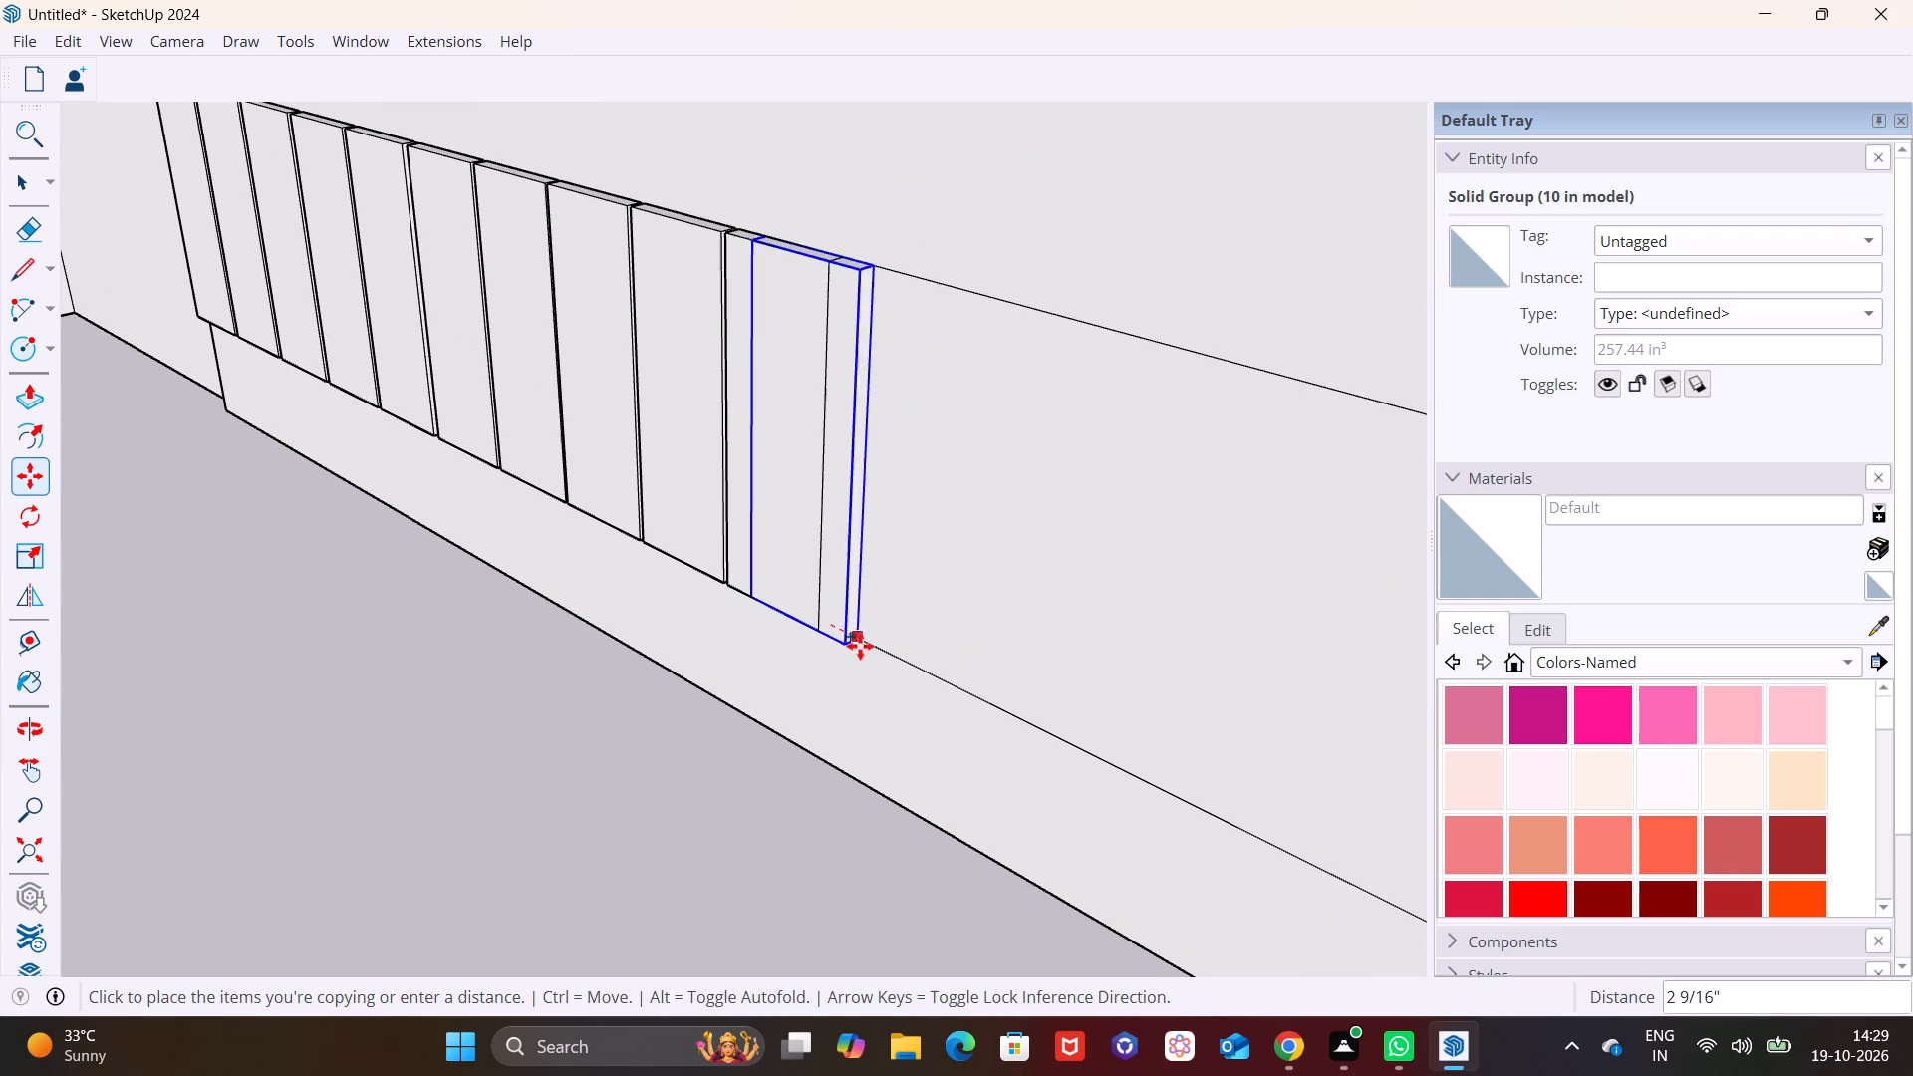
pyautogui.click(944, 669)
pyautogui.click(946, 678)
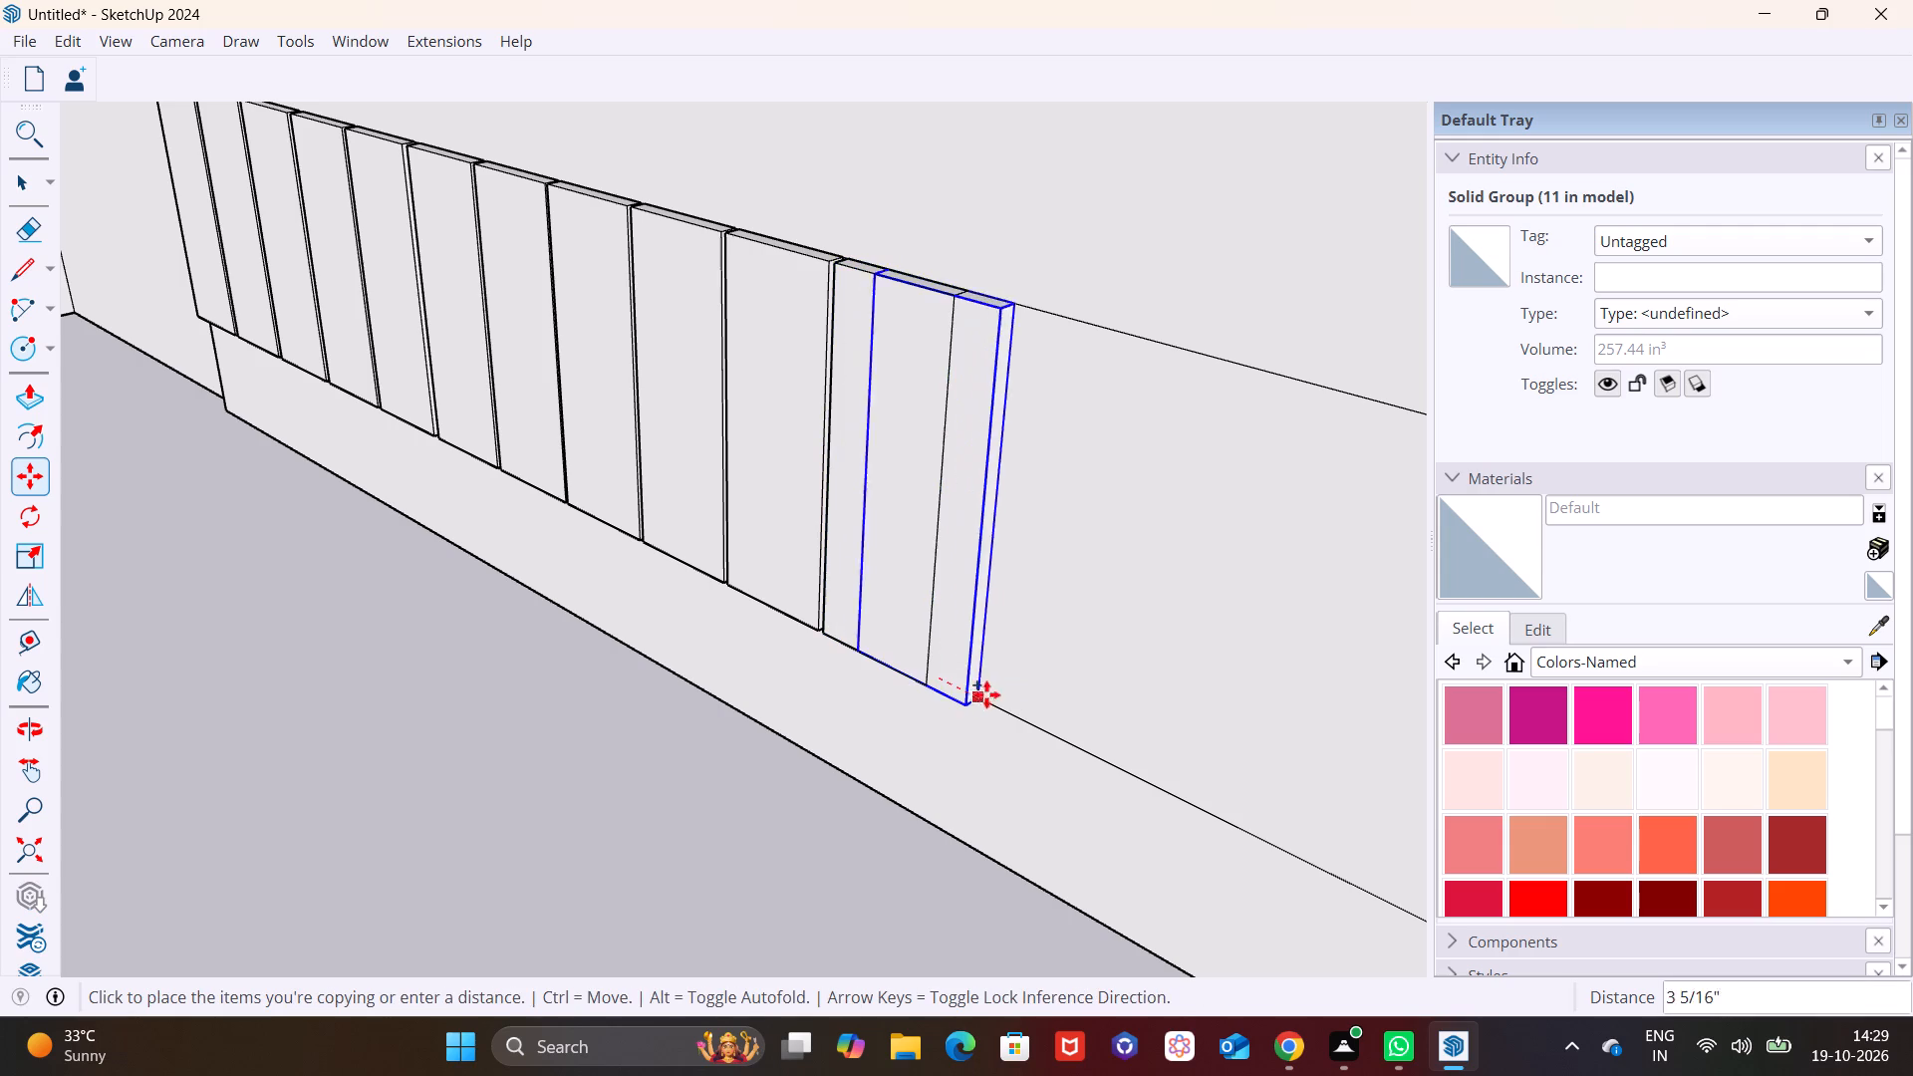
pyautogui.click(1066, 731)
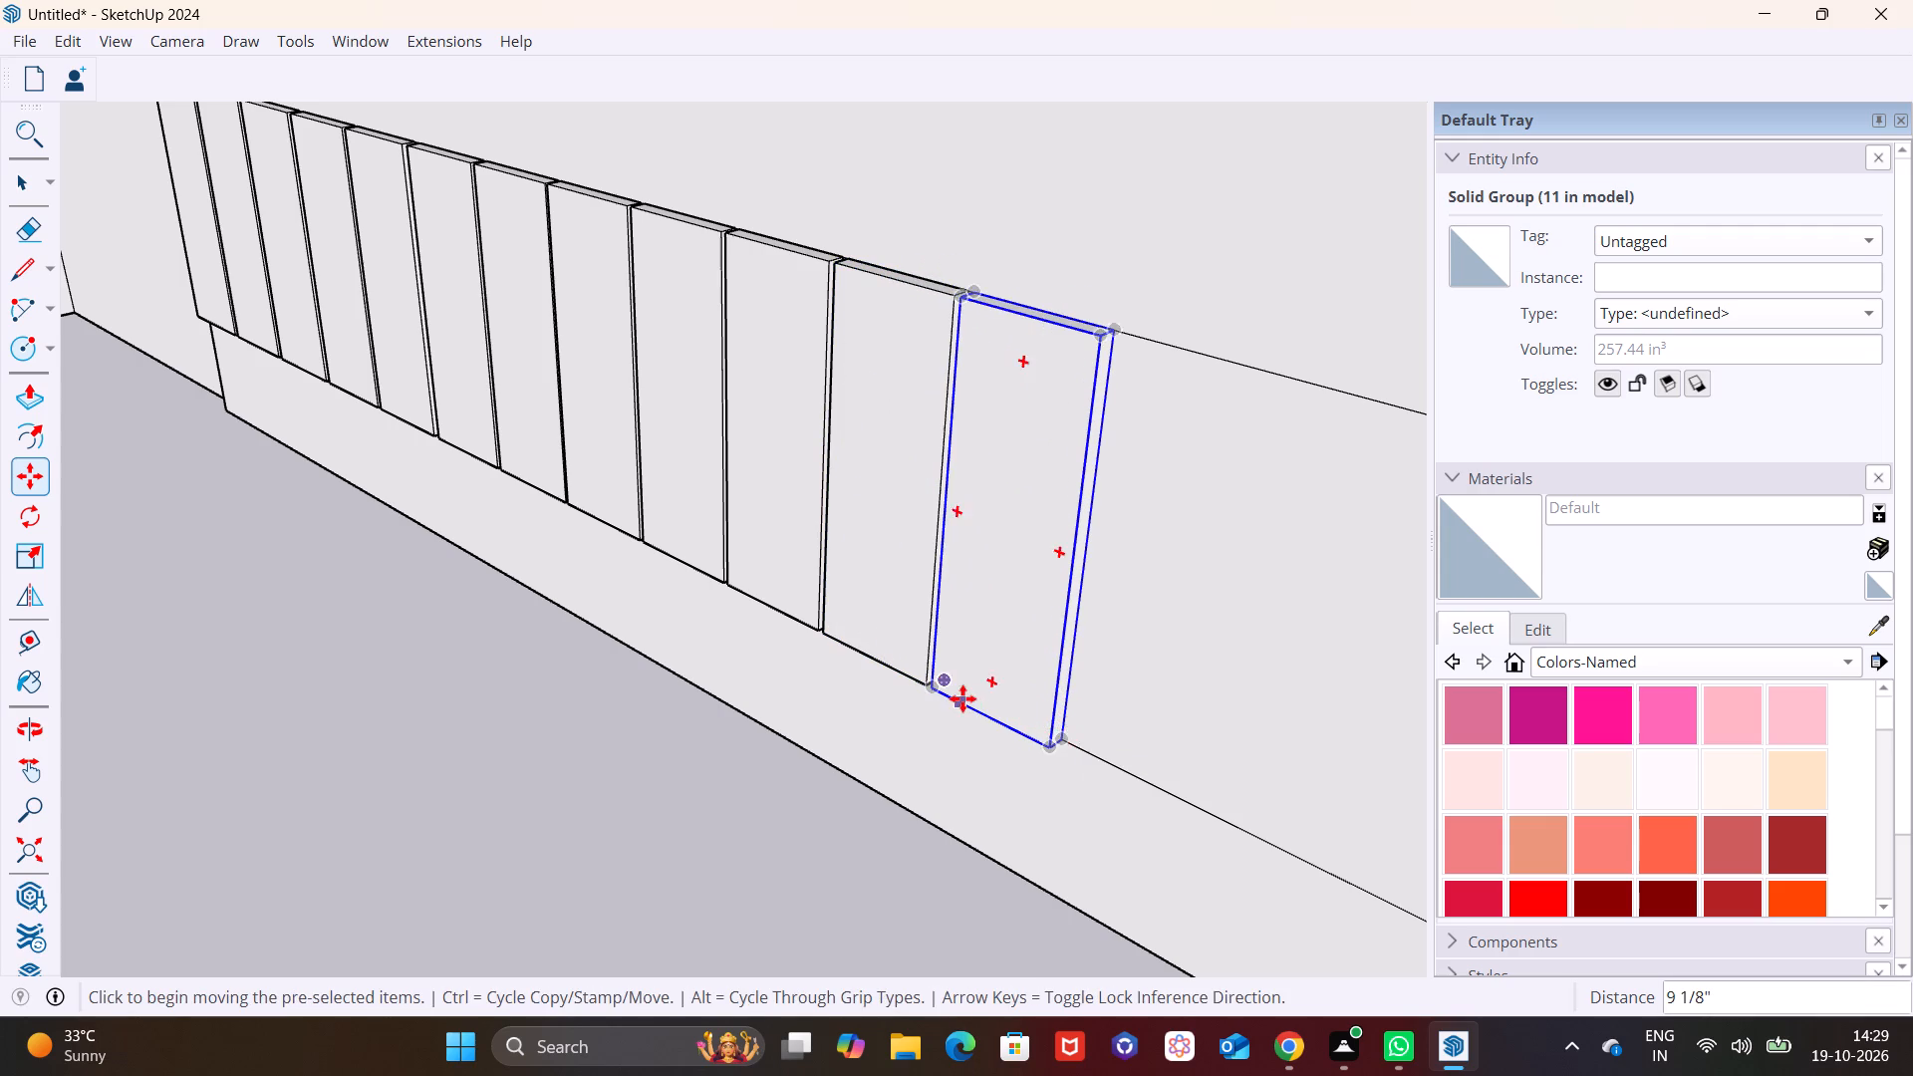
# Copy the twelfth strip about 9 3/8" along the band, and copy the resulting strip about 9 1/16" further.
pyautogui.scroll(-4, 962, 698)
pyautogui.keyDown('shift'); pyautogui.moveTo(972, 693); pyautogui.dragTo(723, 586, button='middle'); pyautogui.keyUp('shift')
pyautogui.scroll(3, 795, 597)
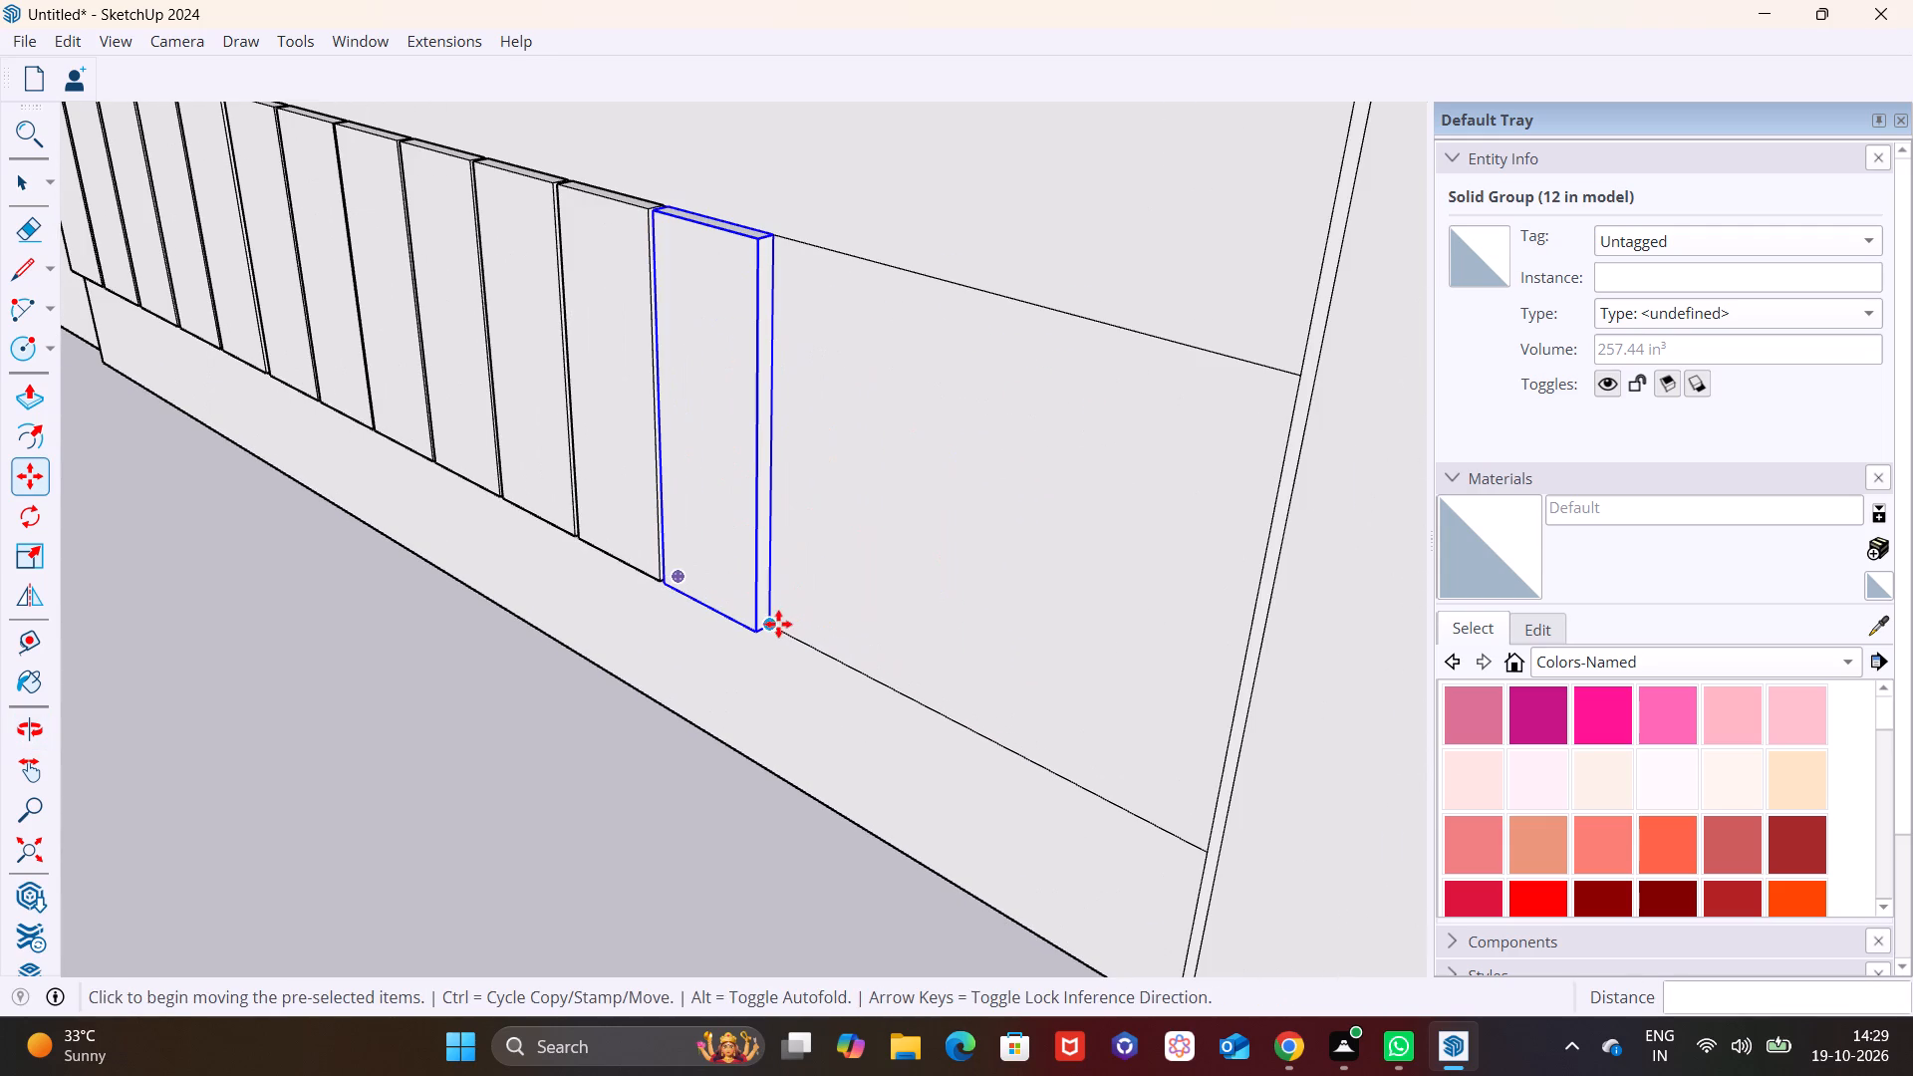
pyautogui.click(773, 624)
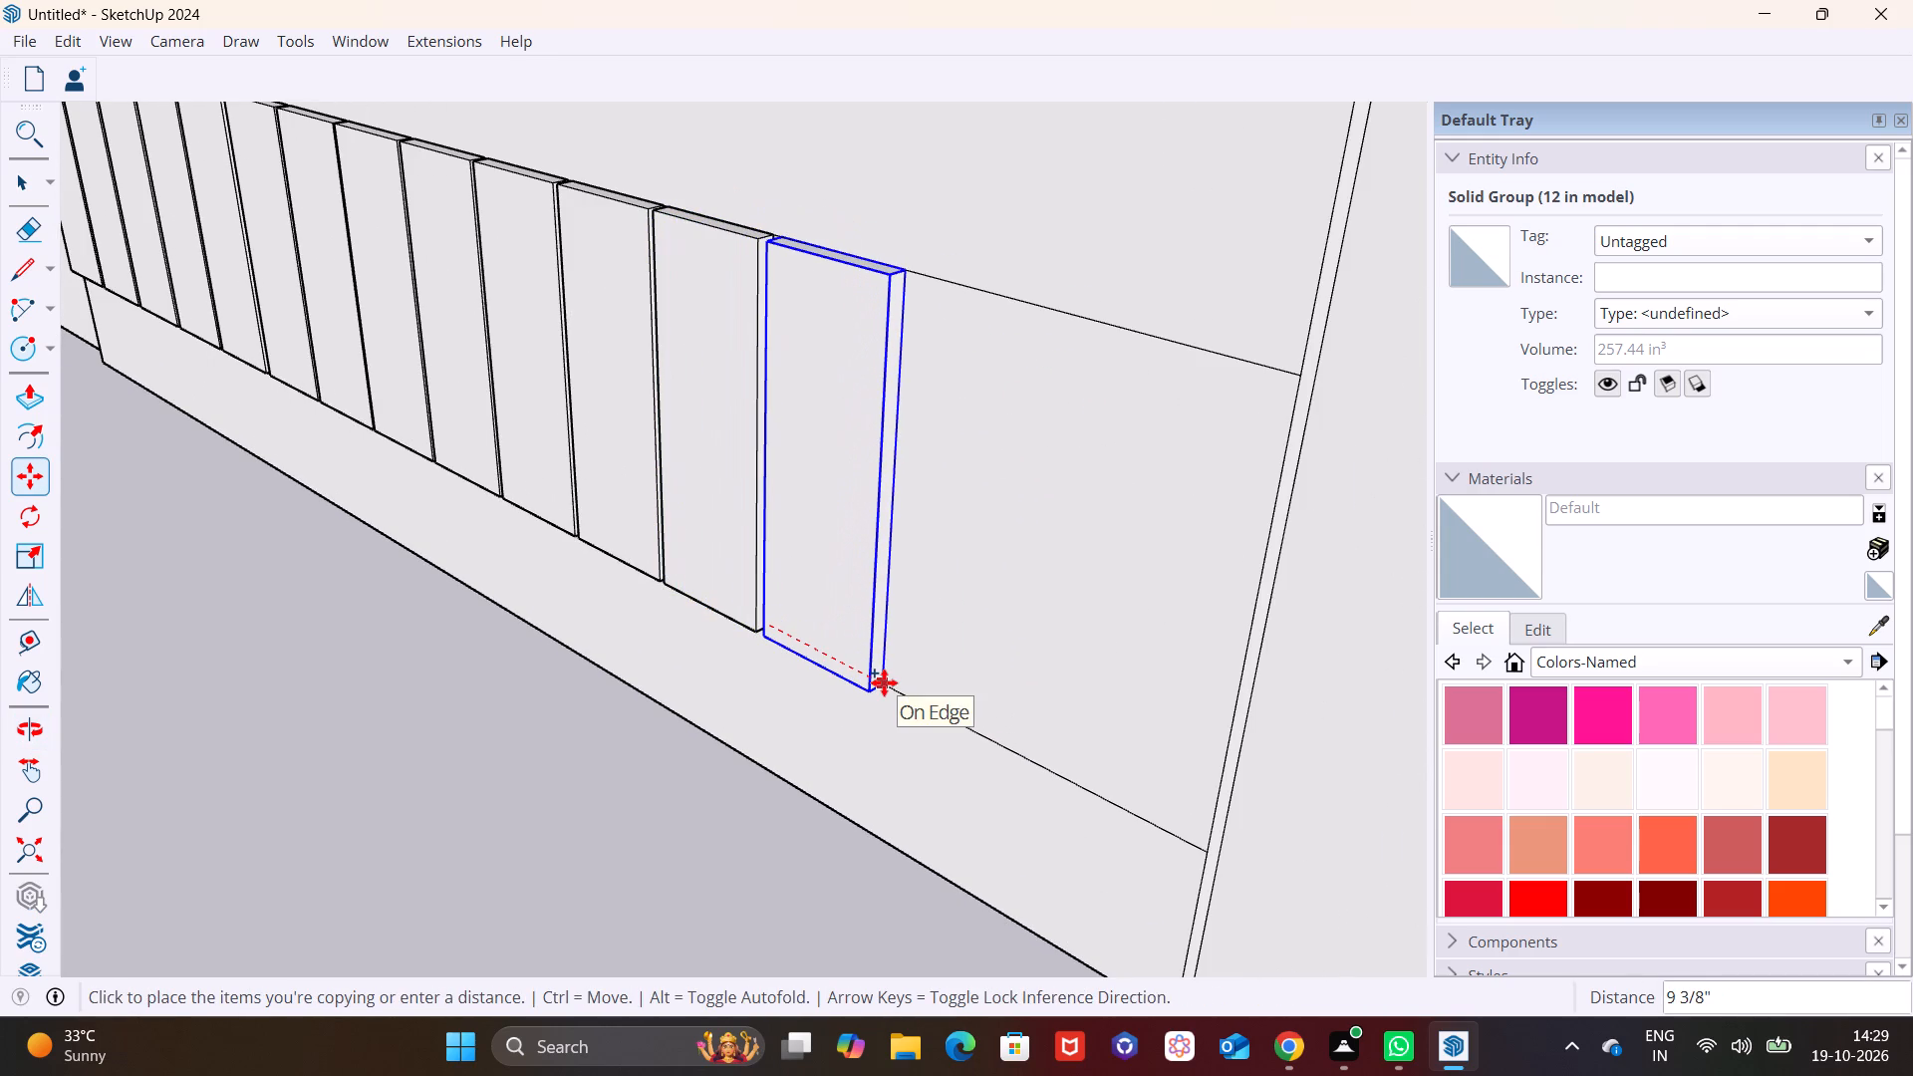
pyautogui.click(881, 680)
pyautogui.click(882, 678)
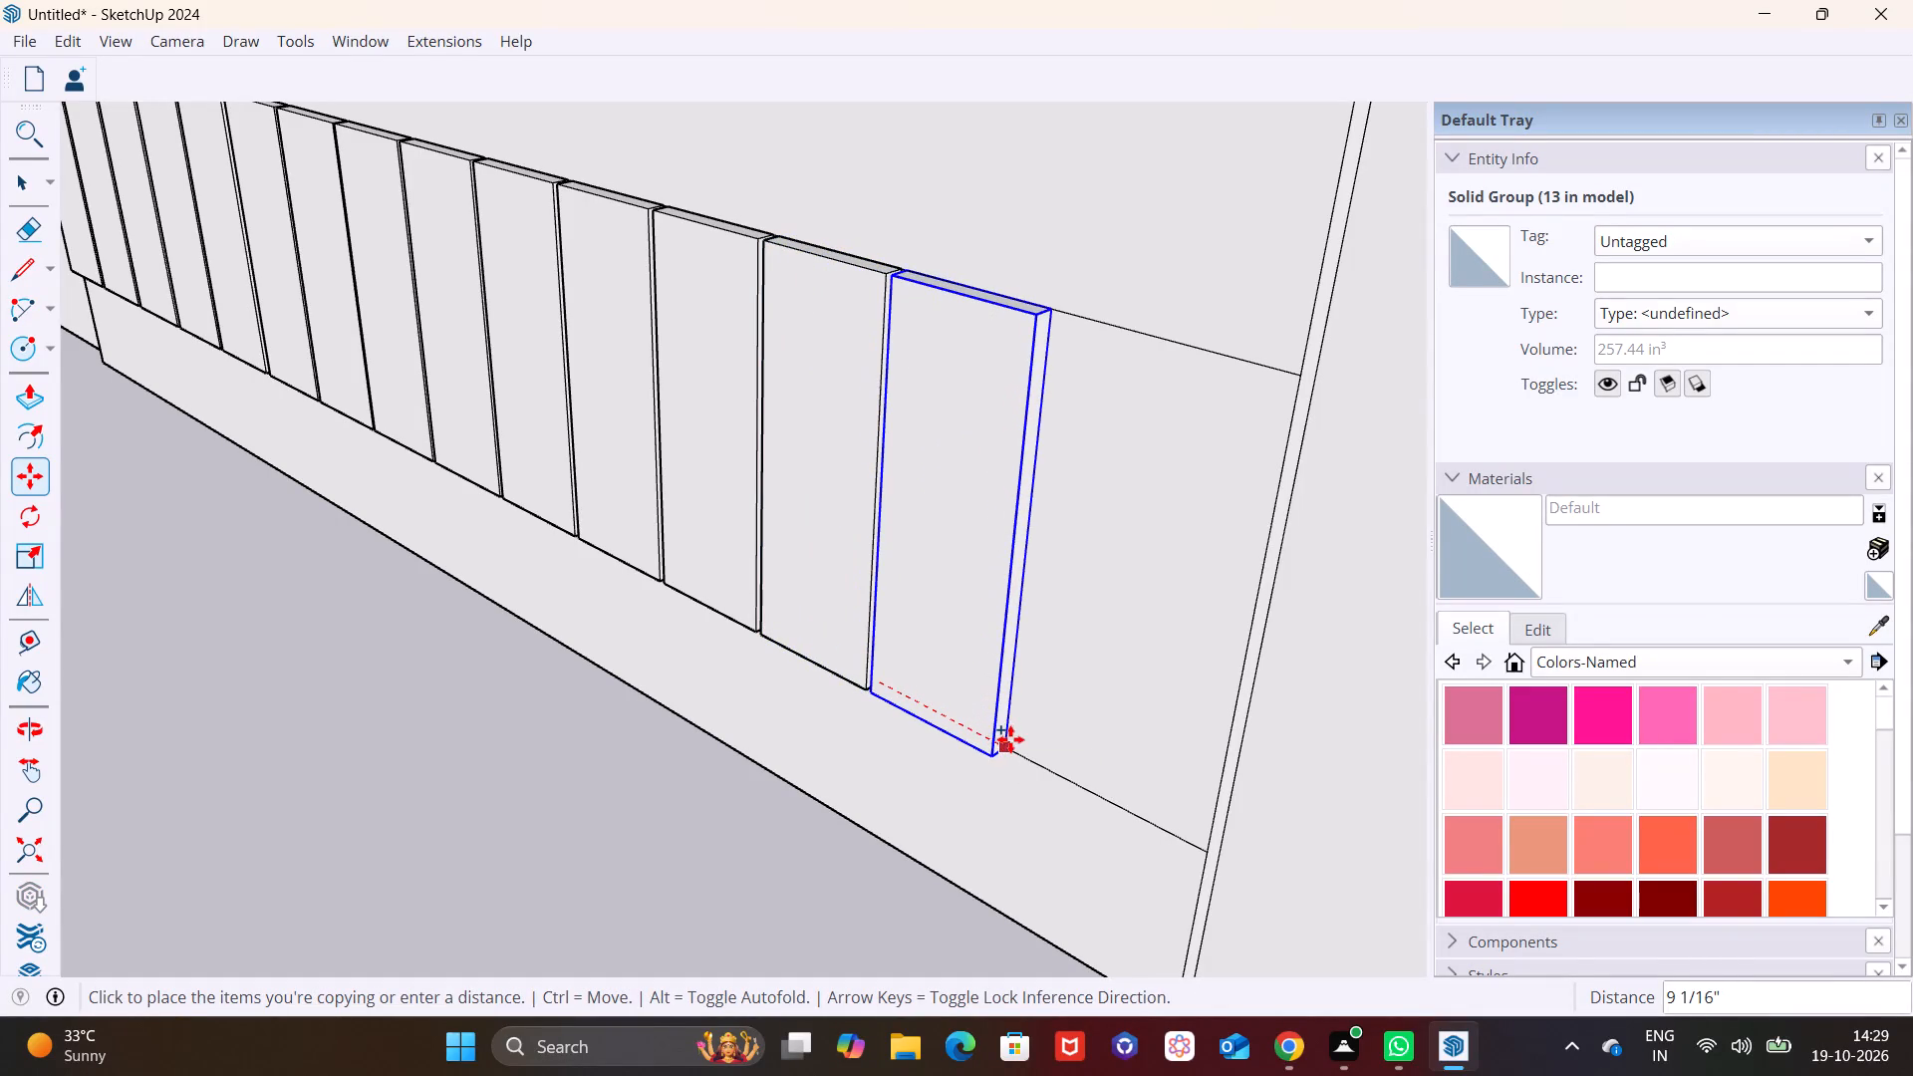
pyautogui.click(1010, 739)
# Copy the fourteenth strip about 9 3/16" along the band, and add a sixteenth strip about 9" beyond it.
pyautogui.click(1010, 749)
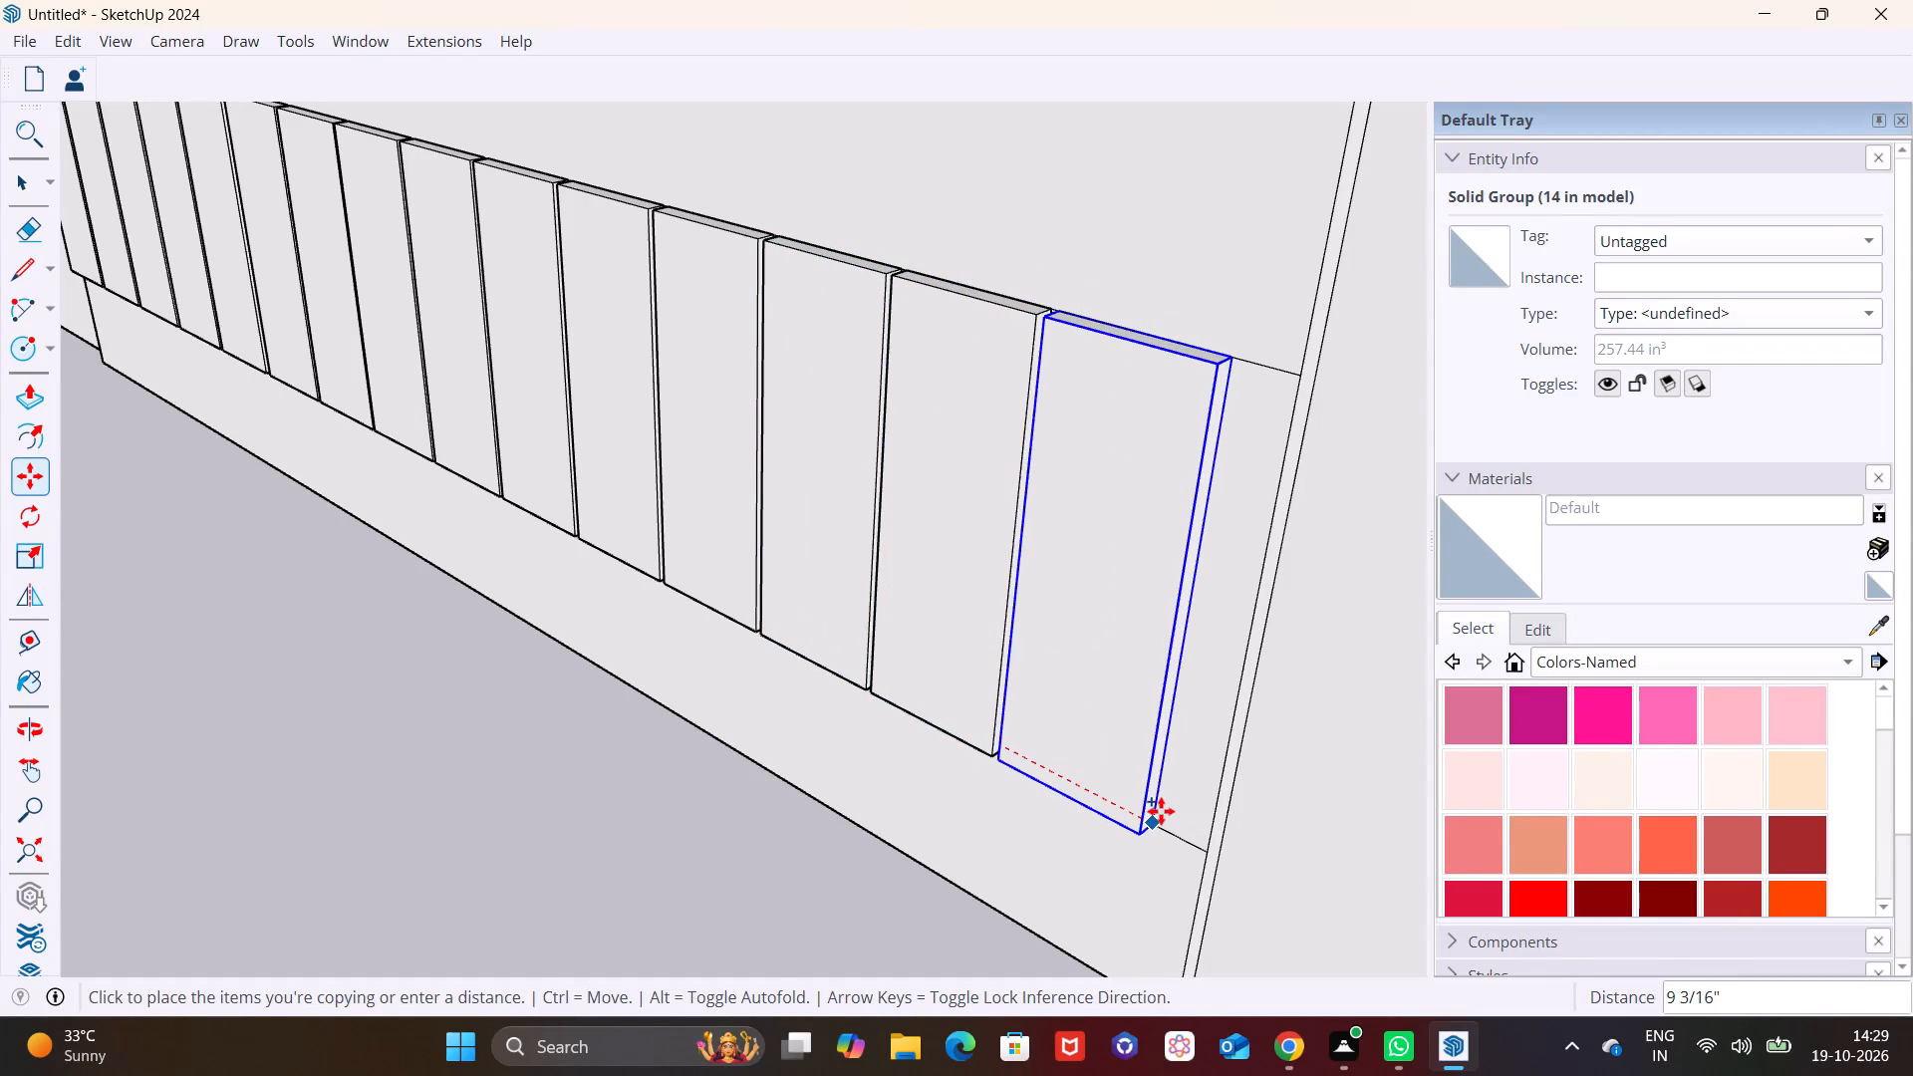
pyautogui.click(1161, 811)
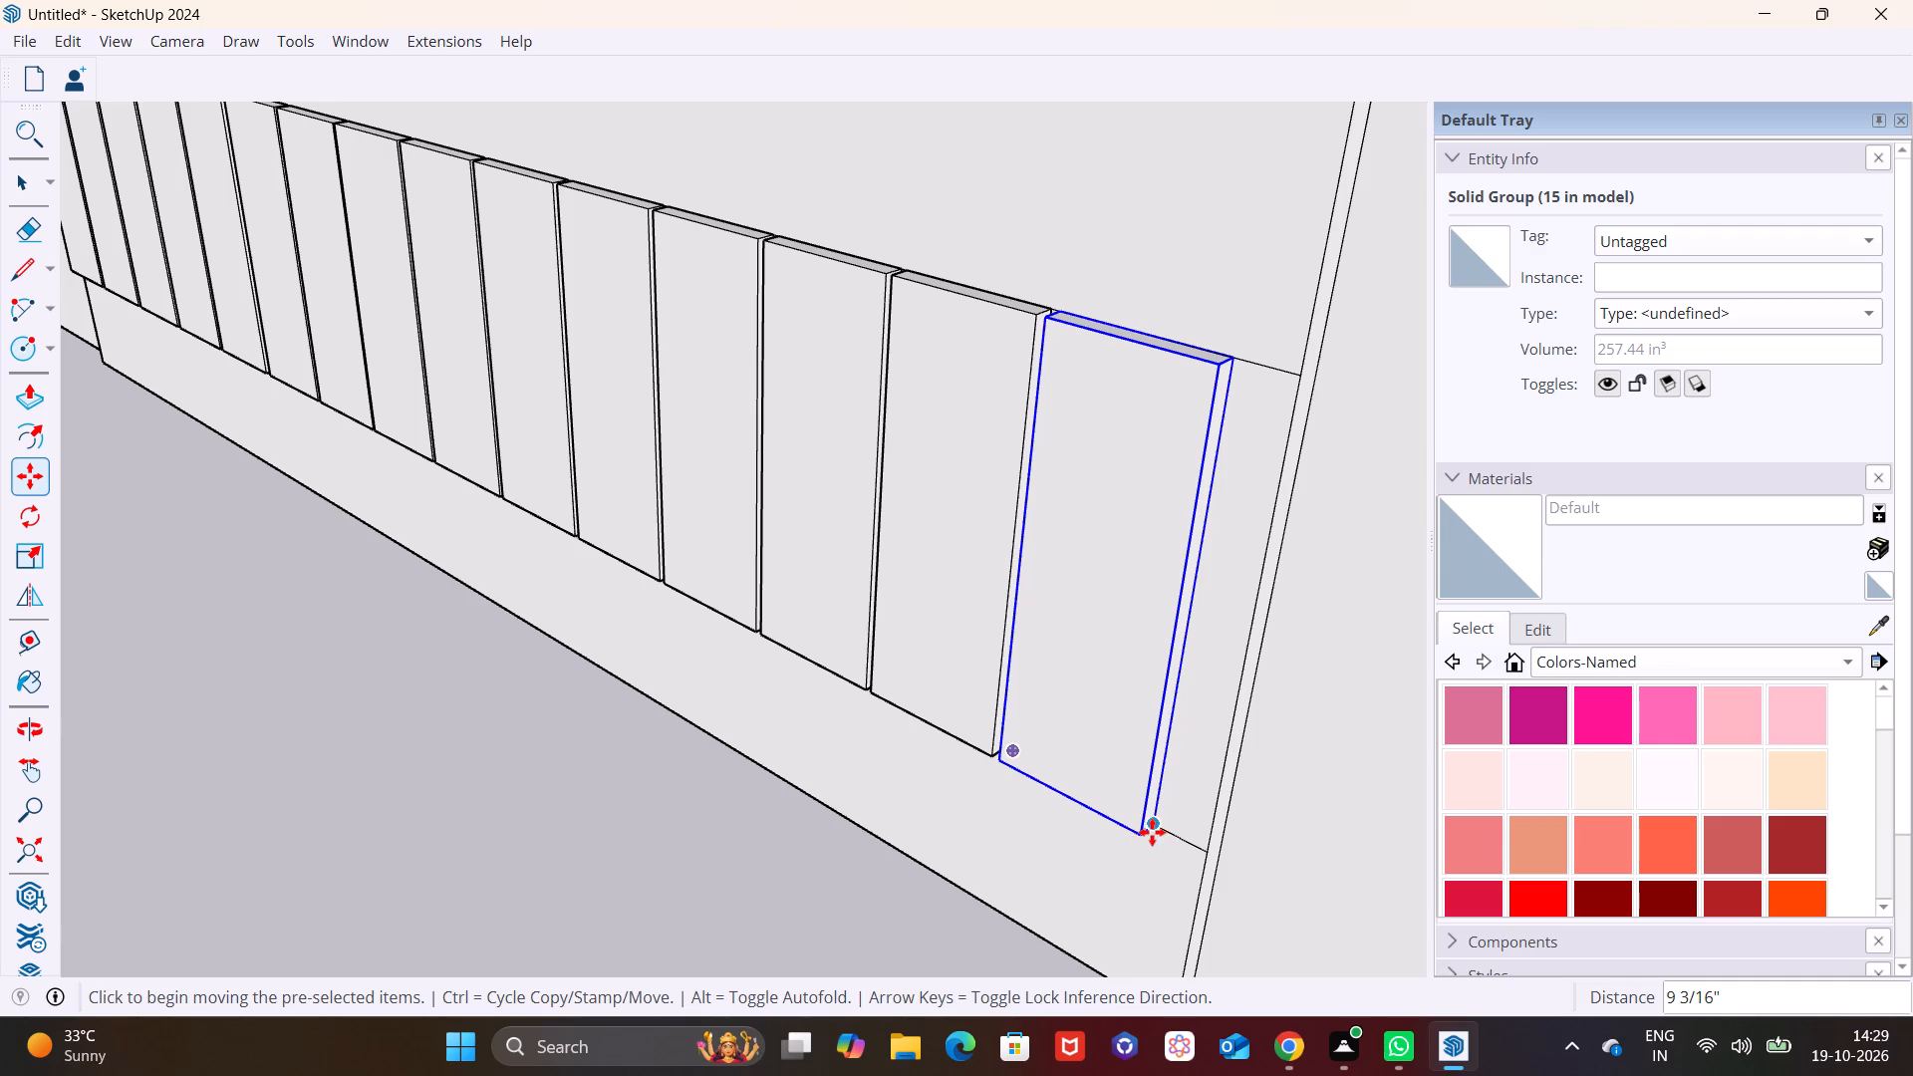
pyautogui.click(1161, 822)
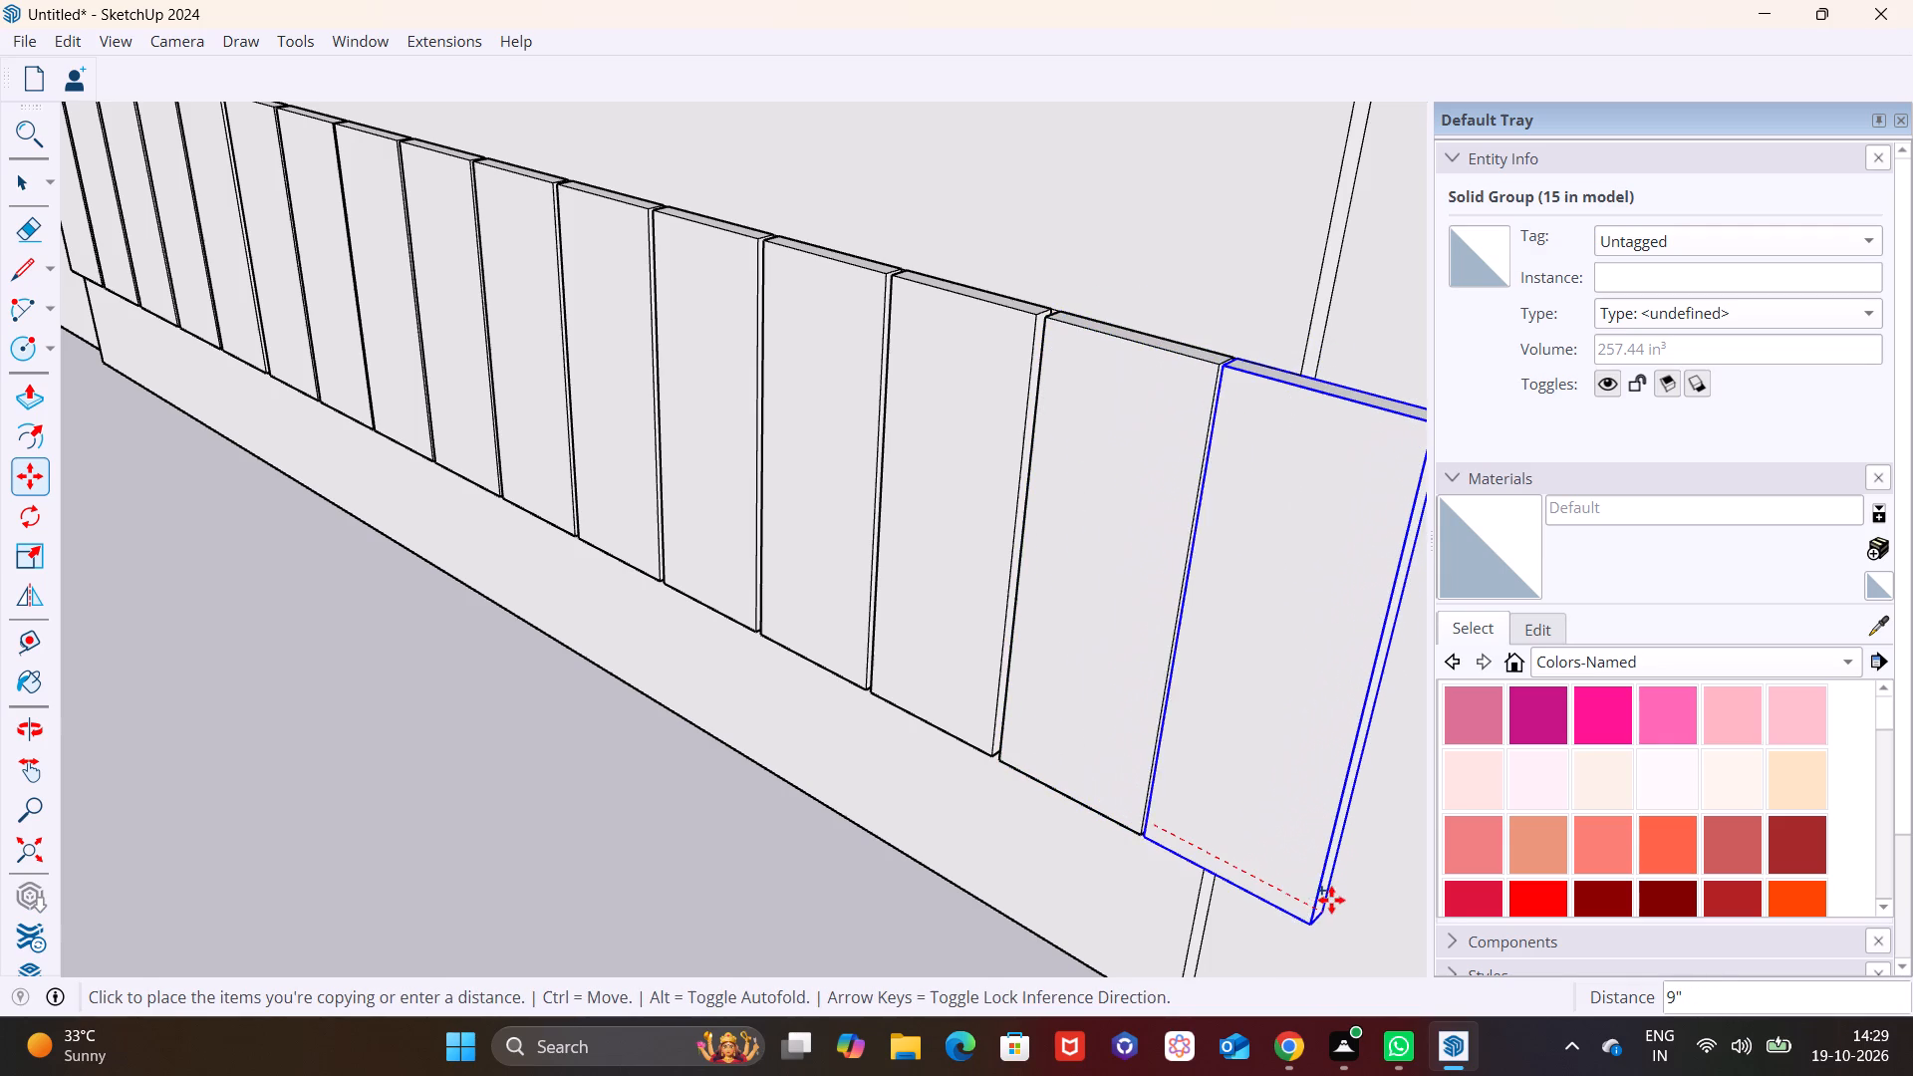
pyautogui.click(1331, 900)
pyautogui.scroll(-5, 1069, 786)
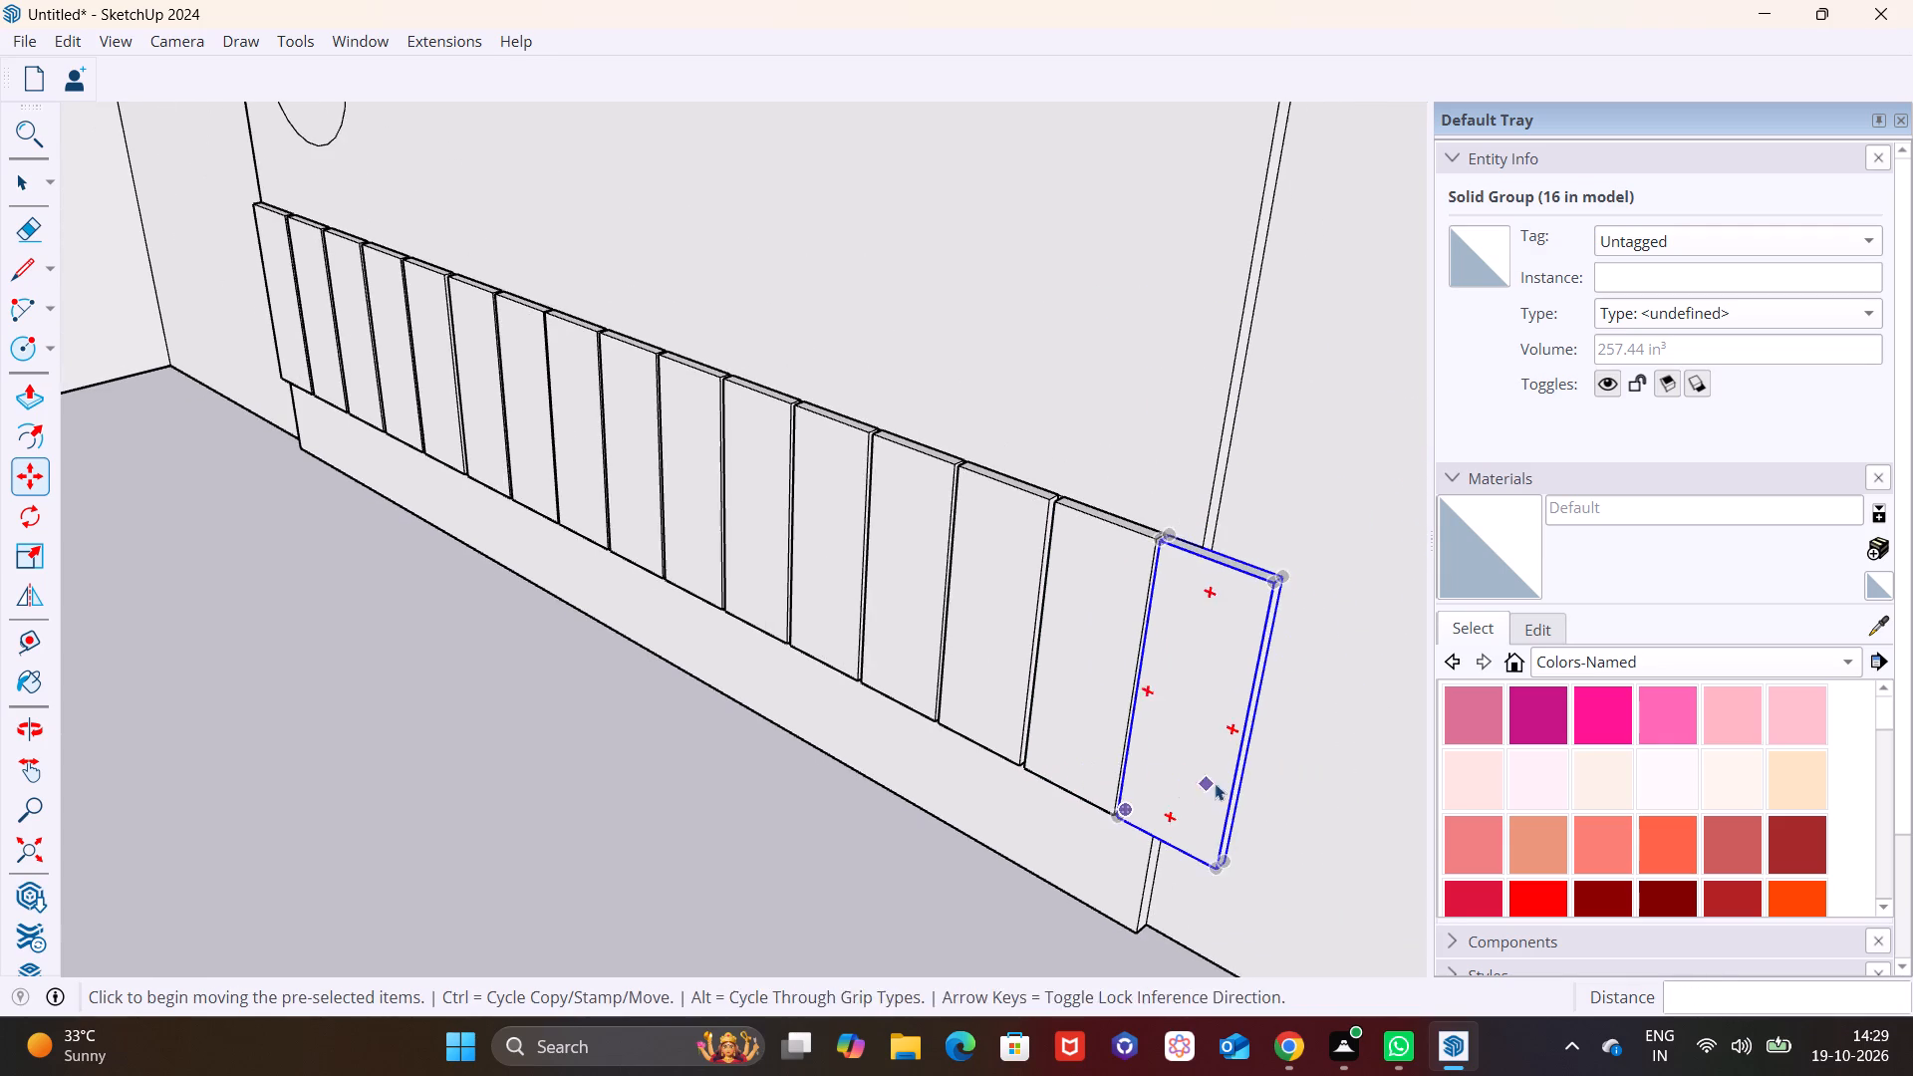
# Inside the last strip's group, push its overhanging end face in about 6 1/16" to align with the panel's edge.
pyautogui.press('space')
pyautogui.scroll(4, 1246, 753)
pyautogui.click(1295, 733)
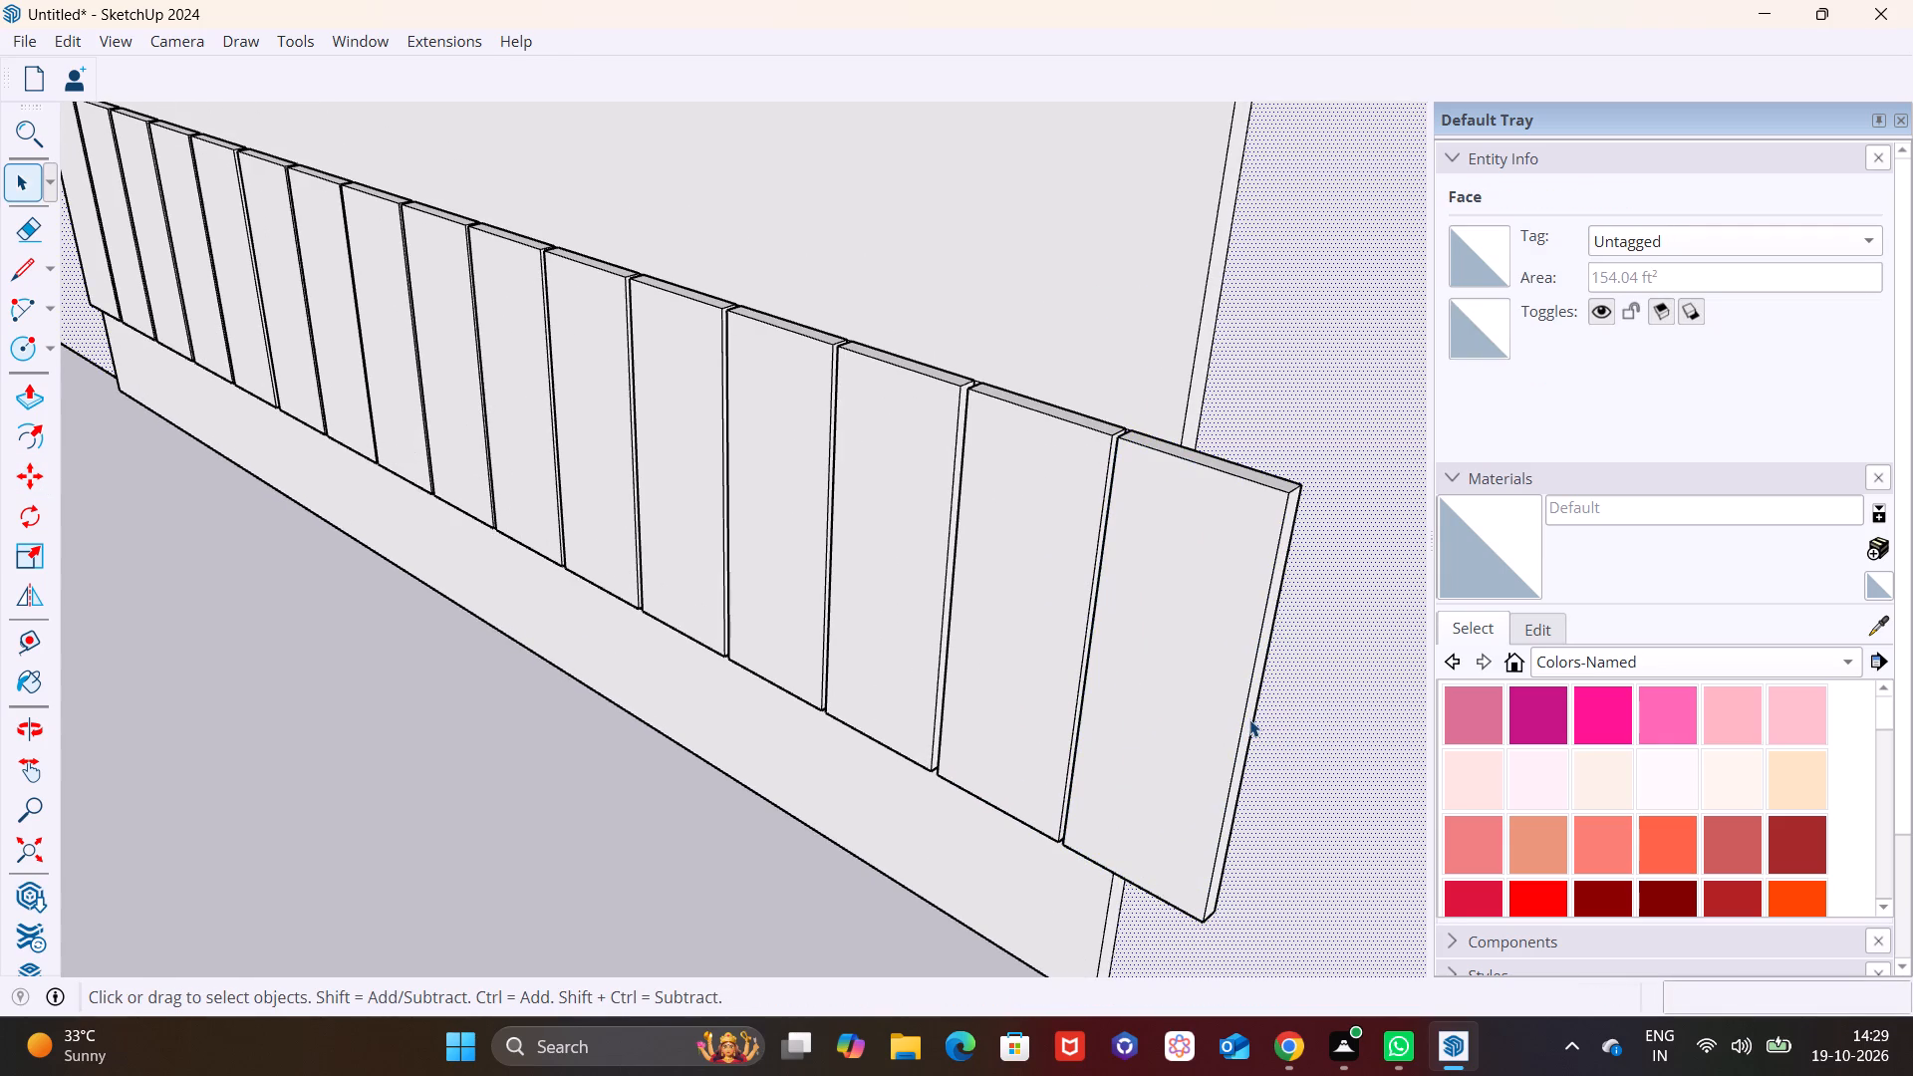
pyautogui.click(1249, 719)
pyautogui.click(1251, 697)
pyautogui.doubleClick(1251, 697)
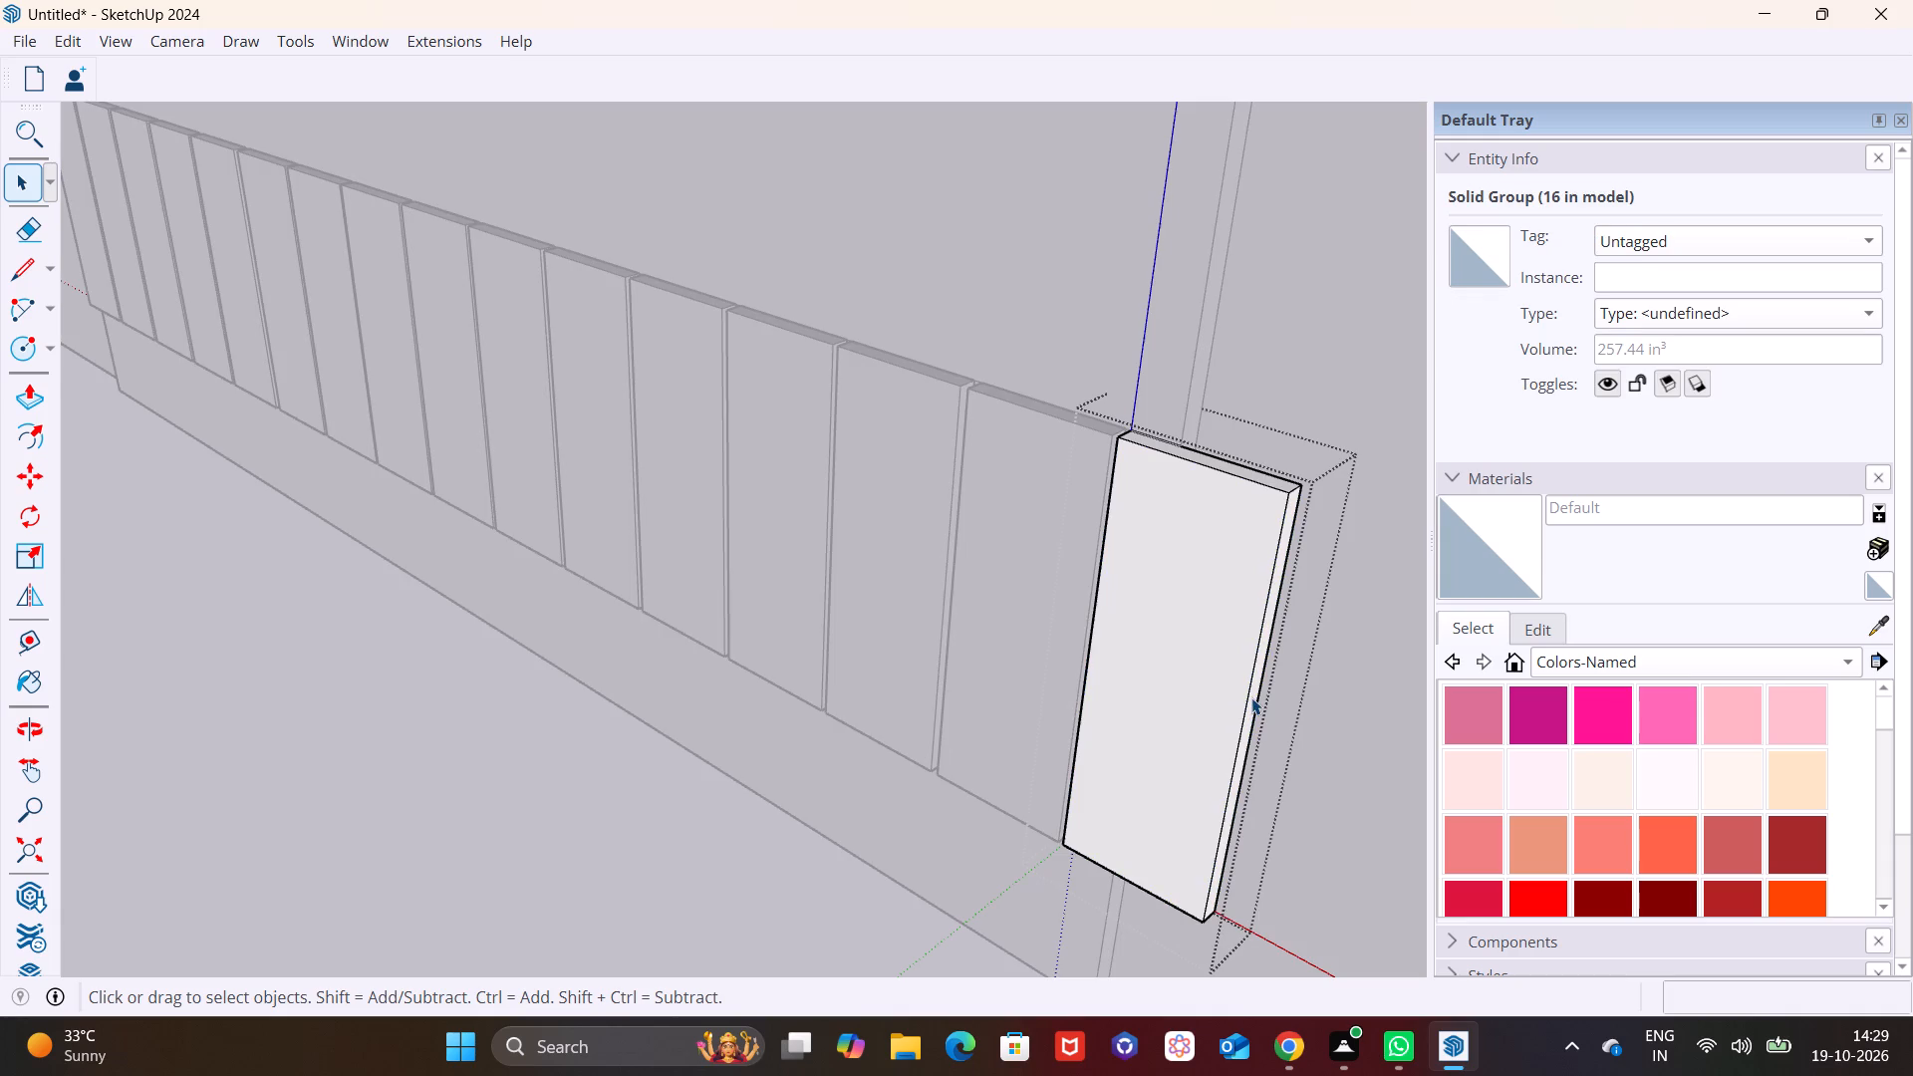
pyautogui.click(1251, 697)
pyautogui.click(1251, 697)
pyautogui.click(1251, 690)
pyautogui.click(1260, 673)
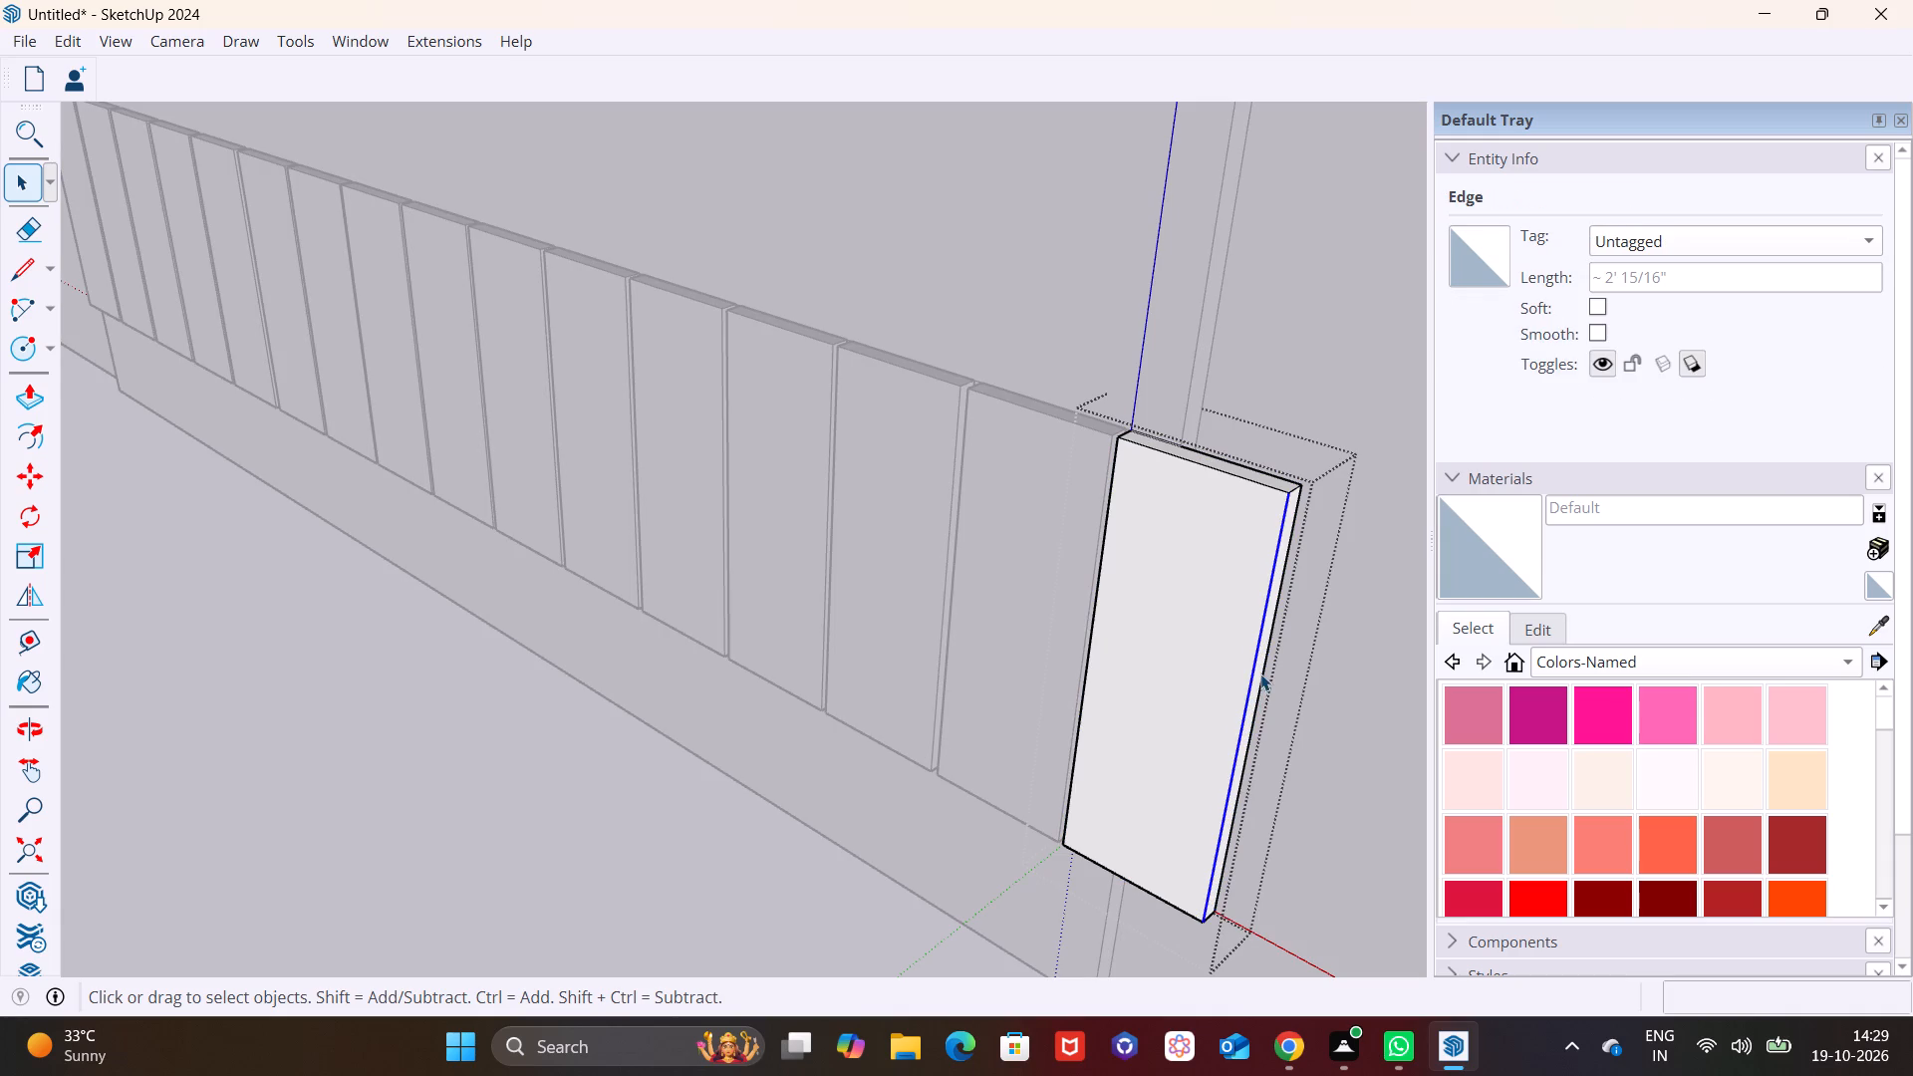
pyautogui.scroll(4, 1244, 671)
pyautogui.click(1264, 672)
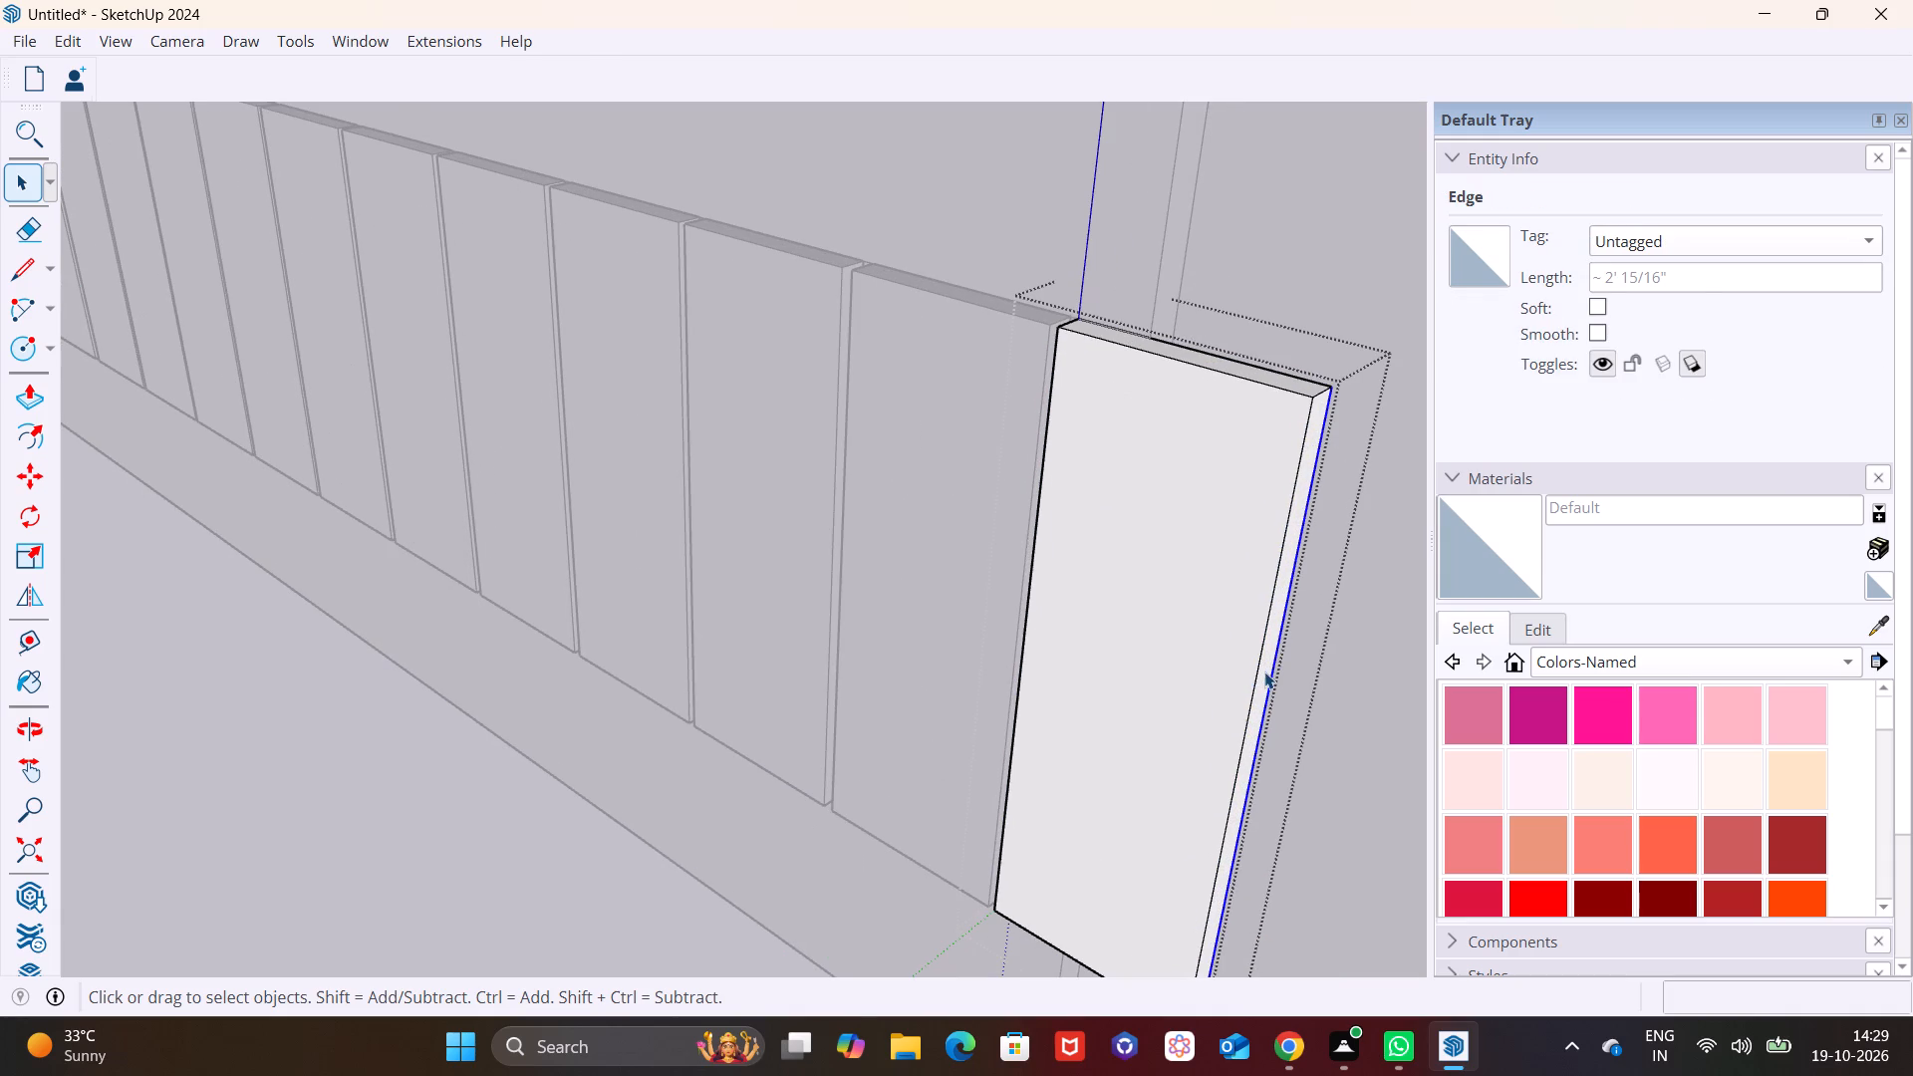
pyautogui.click(16, 407)
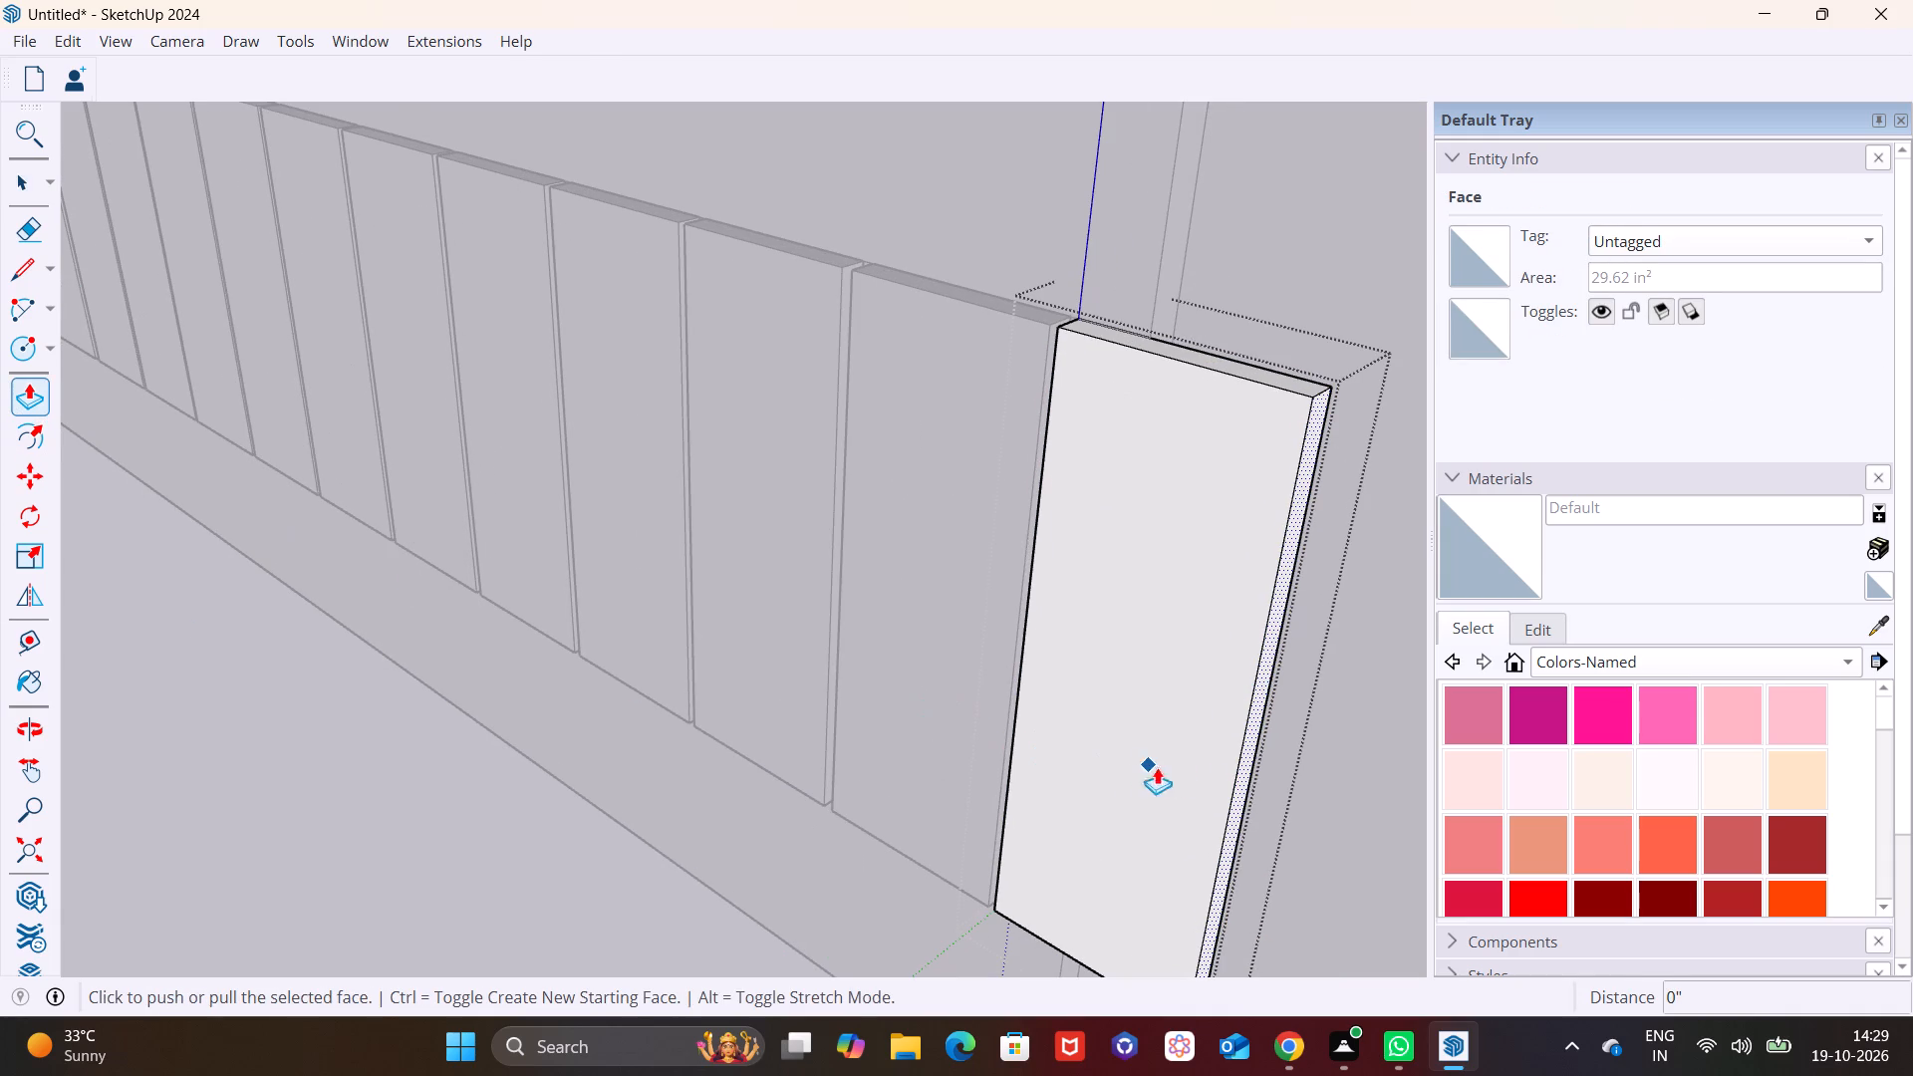
pyautogui.click(1254, 747)
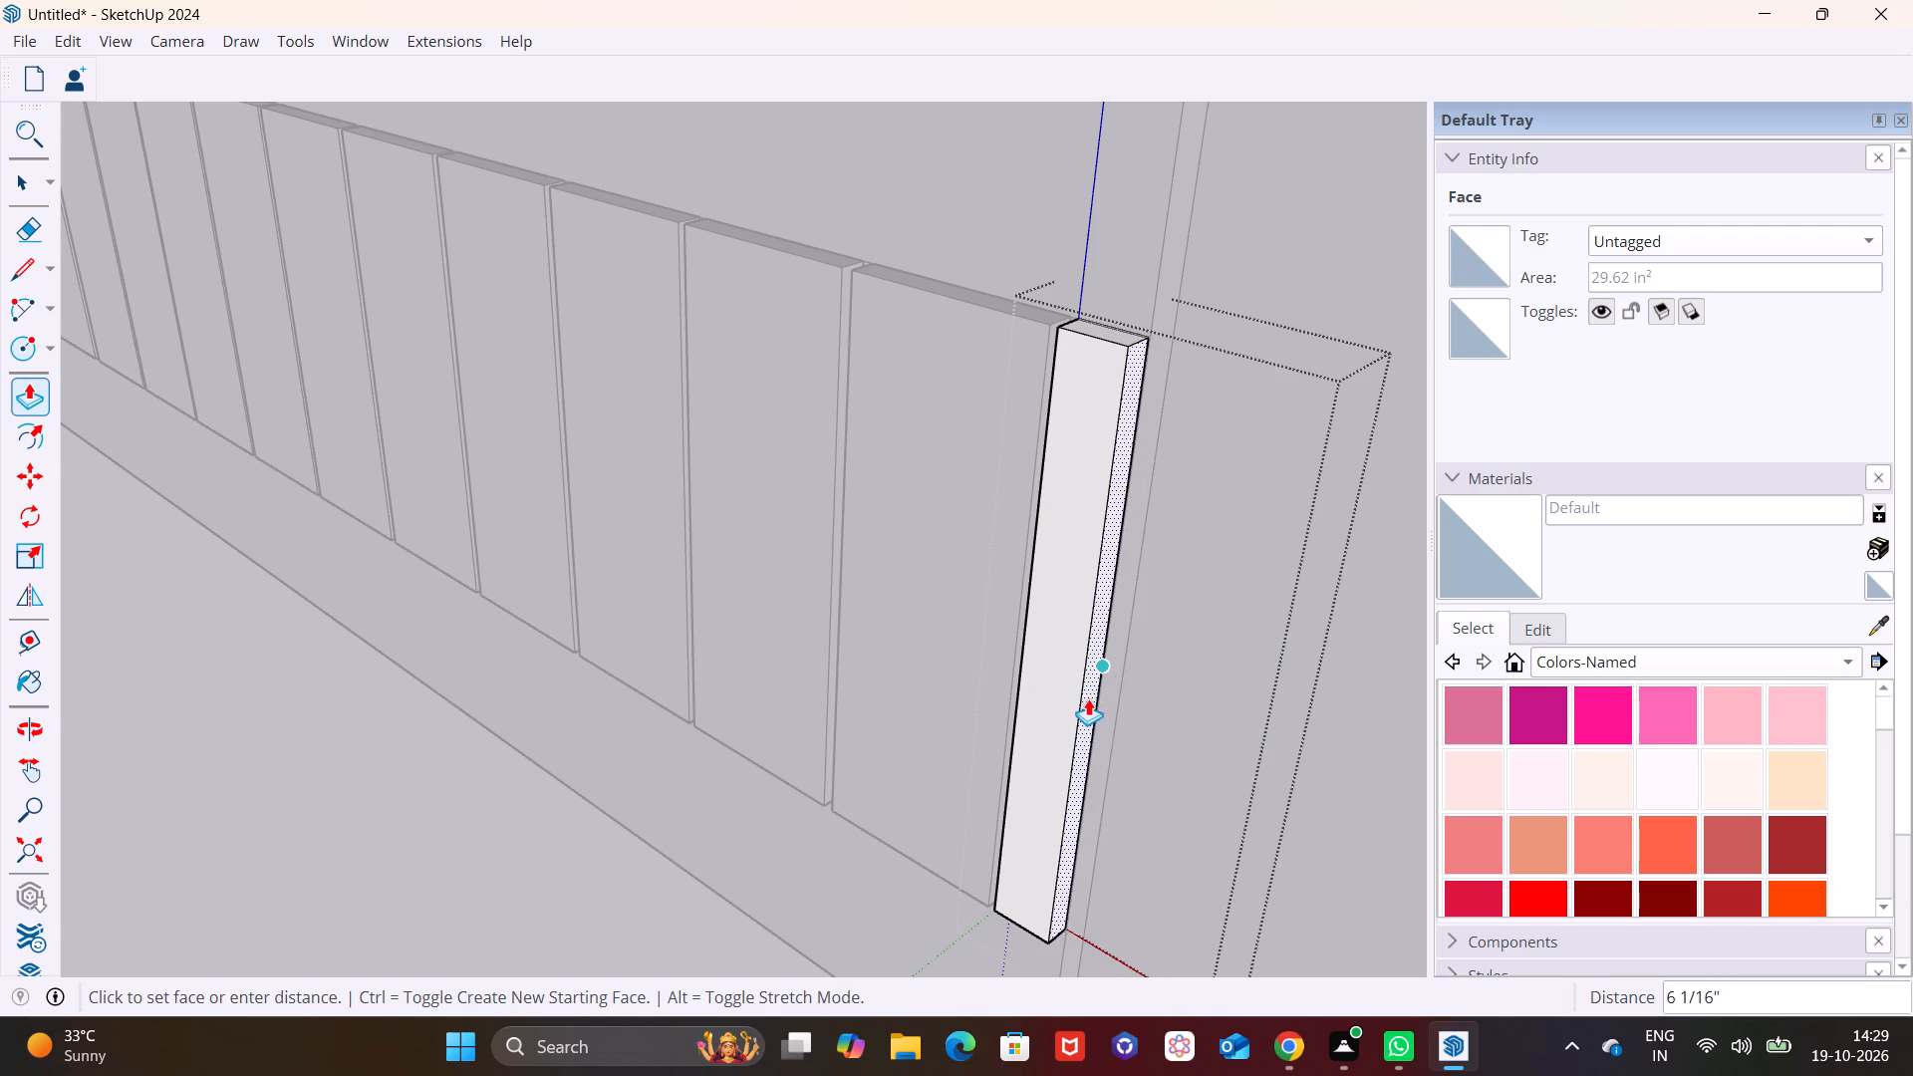
pyautogui.click(1084, 696)
pyautogui.press('space')
pyautogui.click(1214, 718)
# Examine the strip band's spacing and end alignment across the whole round-cornered wall panel.
pyautogui.scroll(-3, 1183, 714)
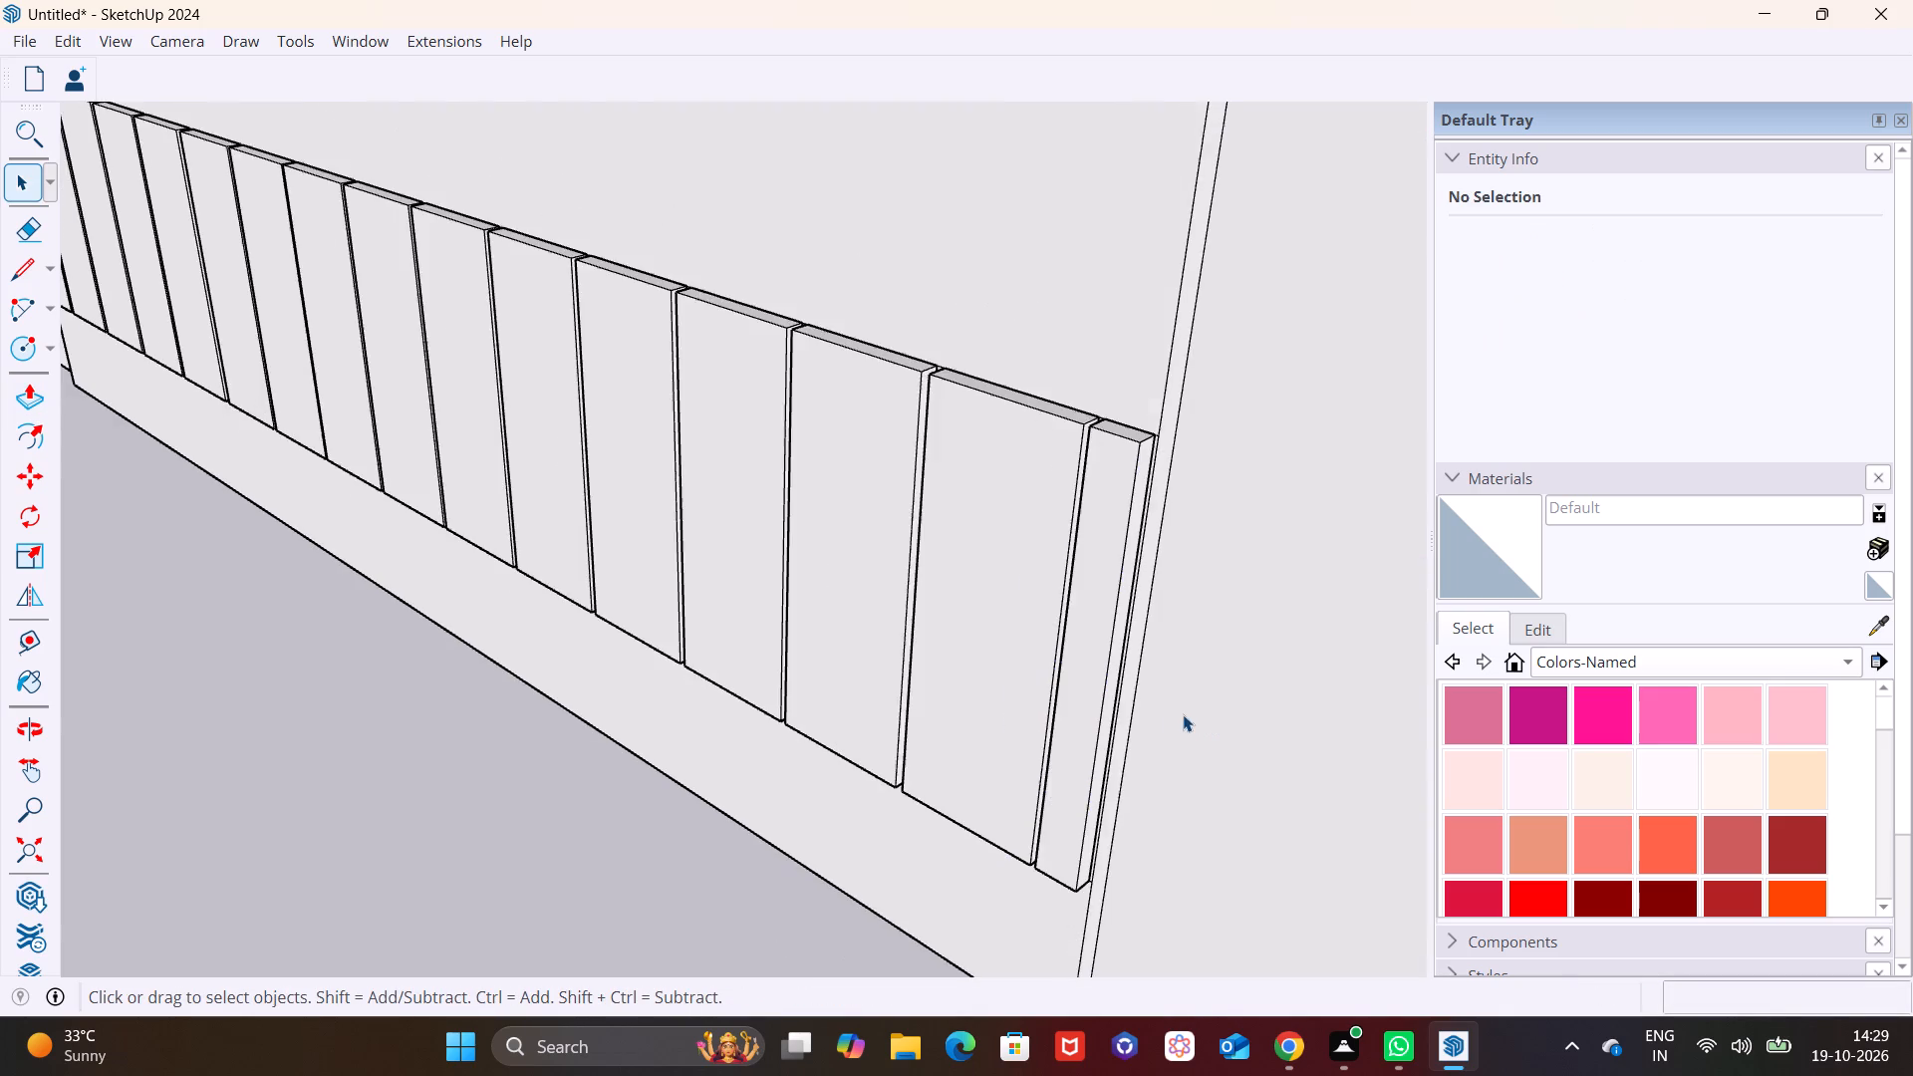
pyautogui.scroll(-3, 1183, 714)
pyautogui.moveTo(956, 725); pyautogui.dragTo(1417, 649, button='middle')
pyautogui.scroll(-6, 552, 532)
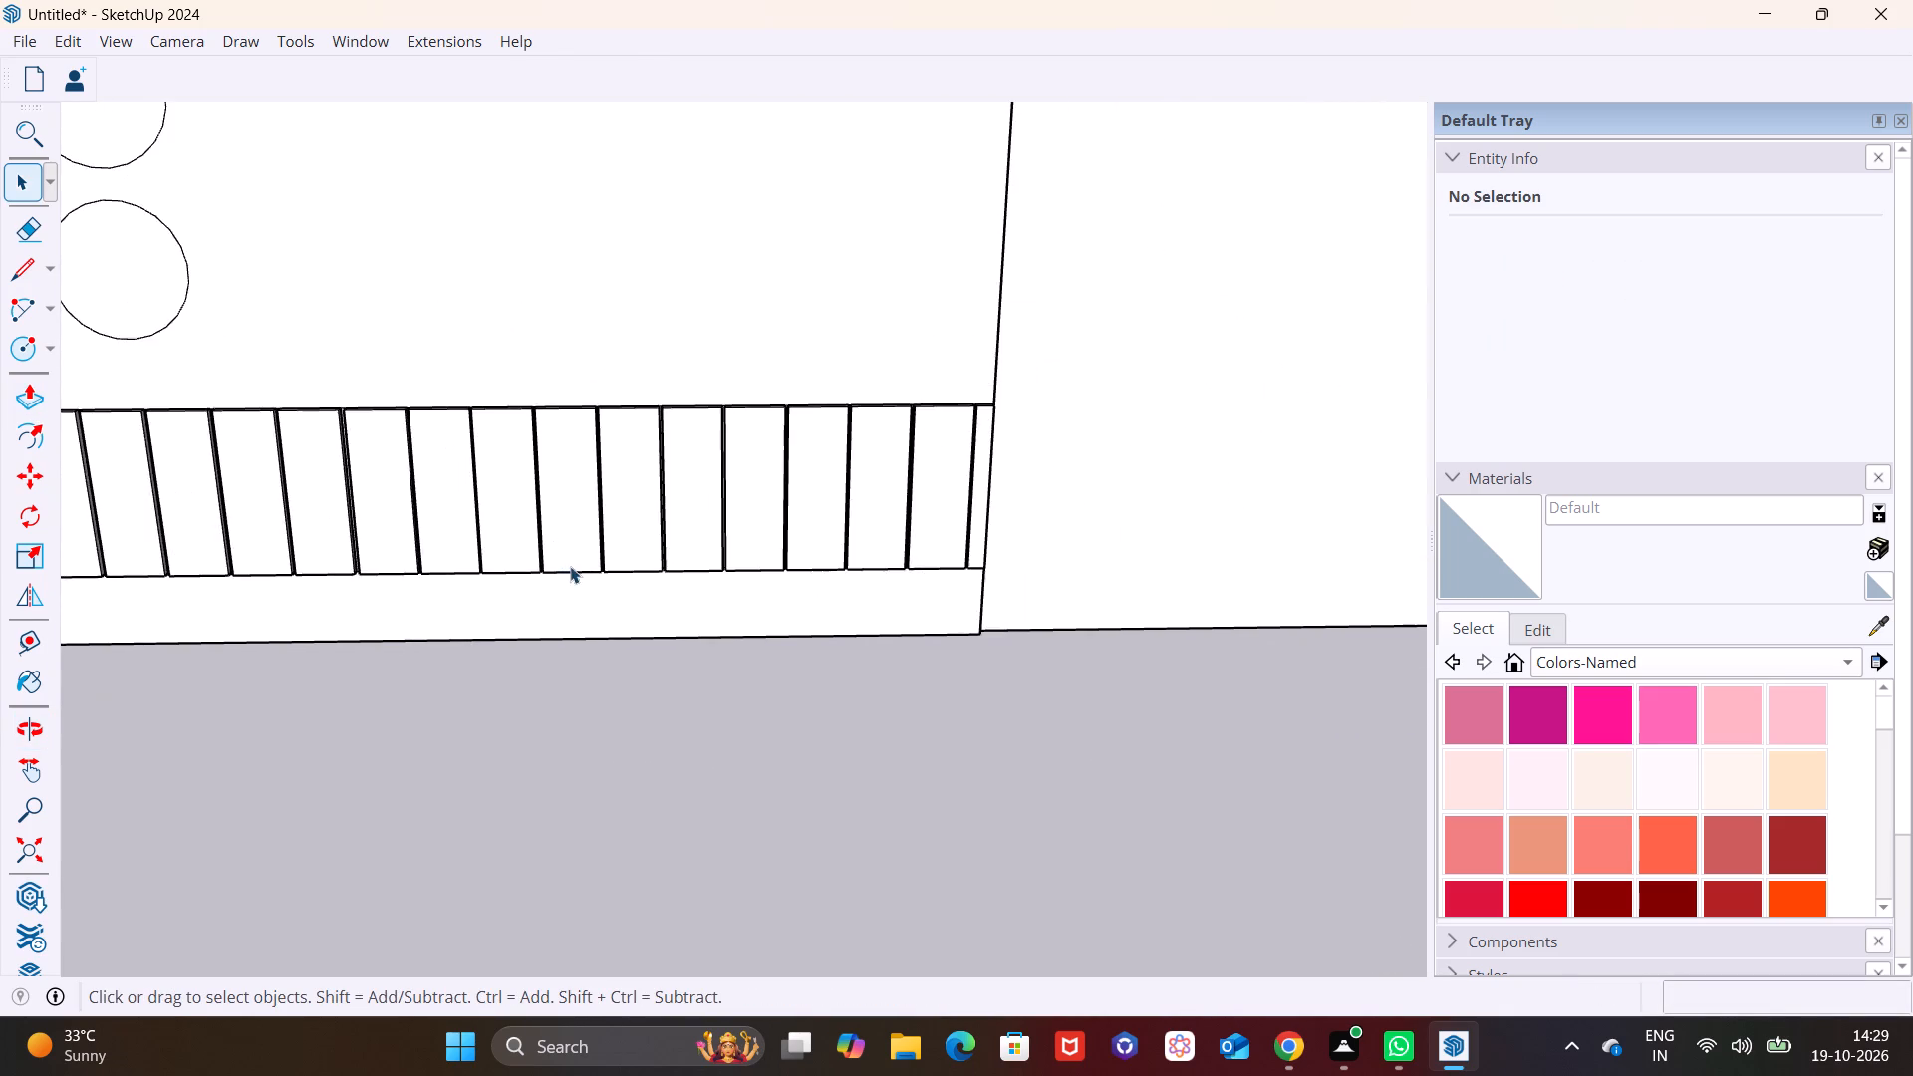
pyautogui.moveTo(558, 559); pyautogui.dragTo(485, 381, button='middle')
pyautogui.scroll(-3, 515, 423)
pyautogui.keyDown('shift'); pyautogui.moveTo(506, 469); pyautogui.dragTo(664, 591, button='middle'); pyautogui.keyUp('shift')
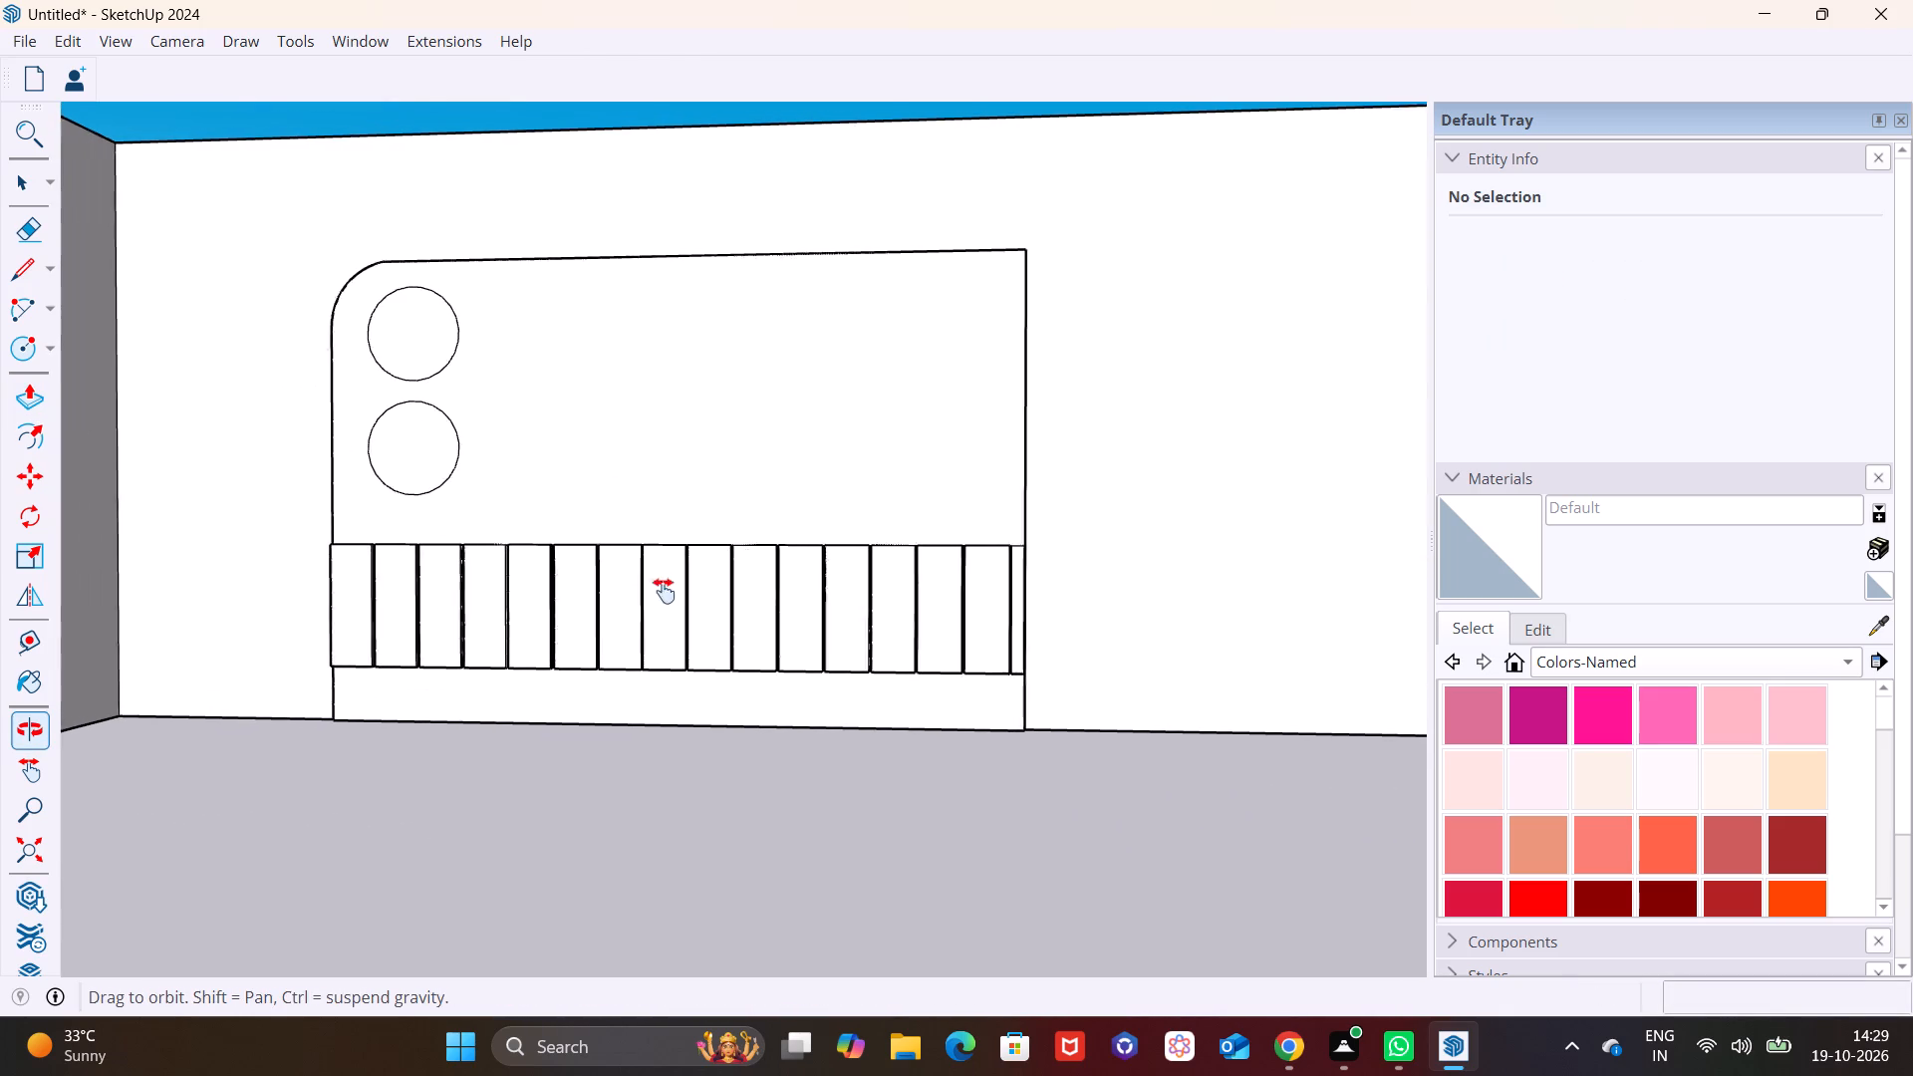
# Delete the last four raised strips at the square-cornered end of the panel's band.
pyautogui.keyDown('shift'); pyautogui.moveTo(664, 591); pyautogui.dragTo(680, 591, button='middle'); pyautogui.keyUp('shift')
pyautogui.moveTo(774, 564); pyautogui.dragTo(837, 587, button='middle')
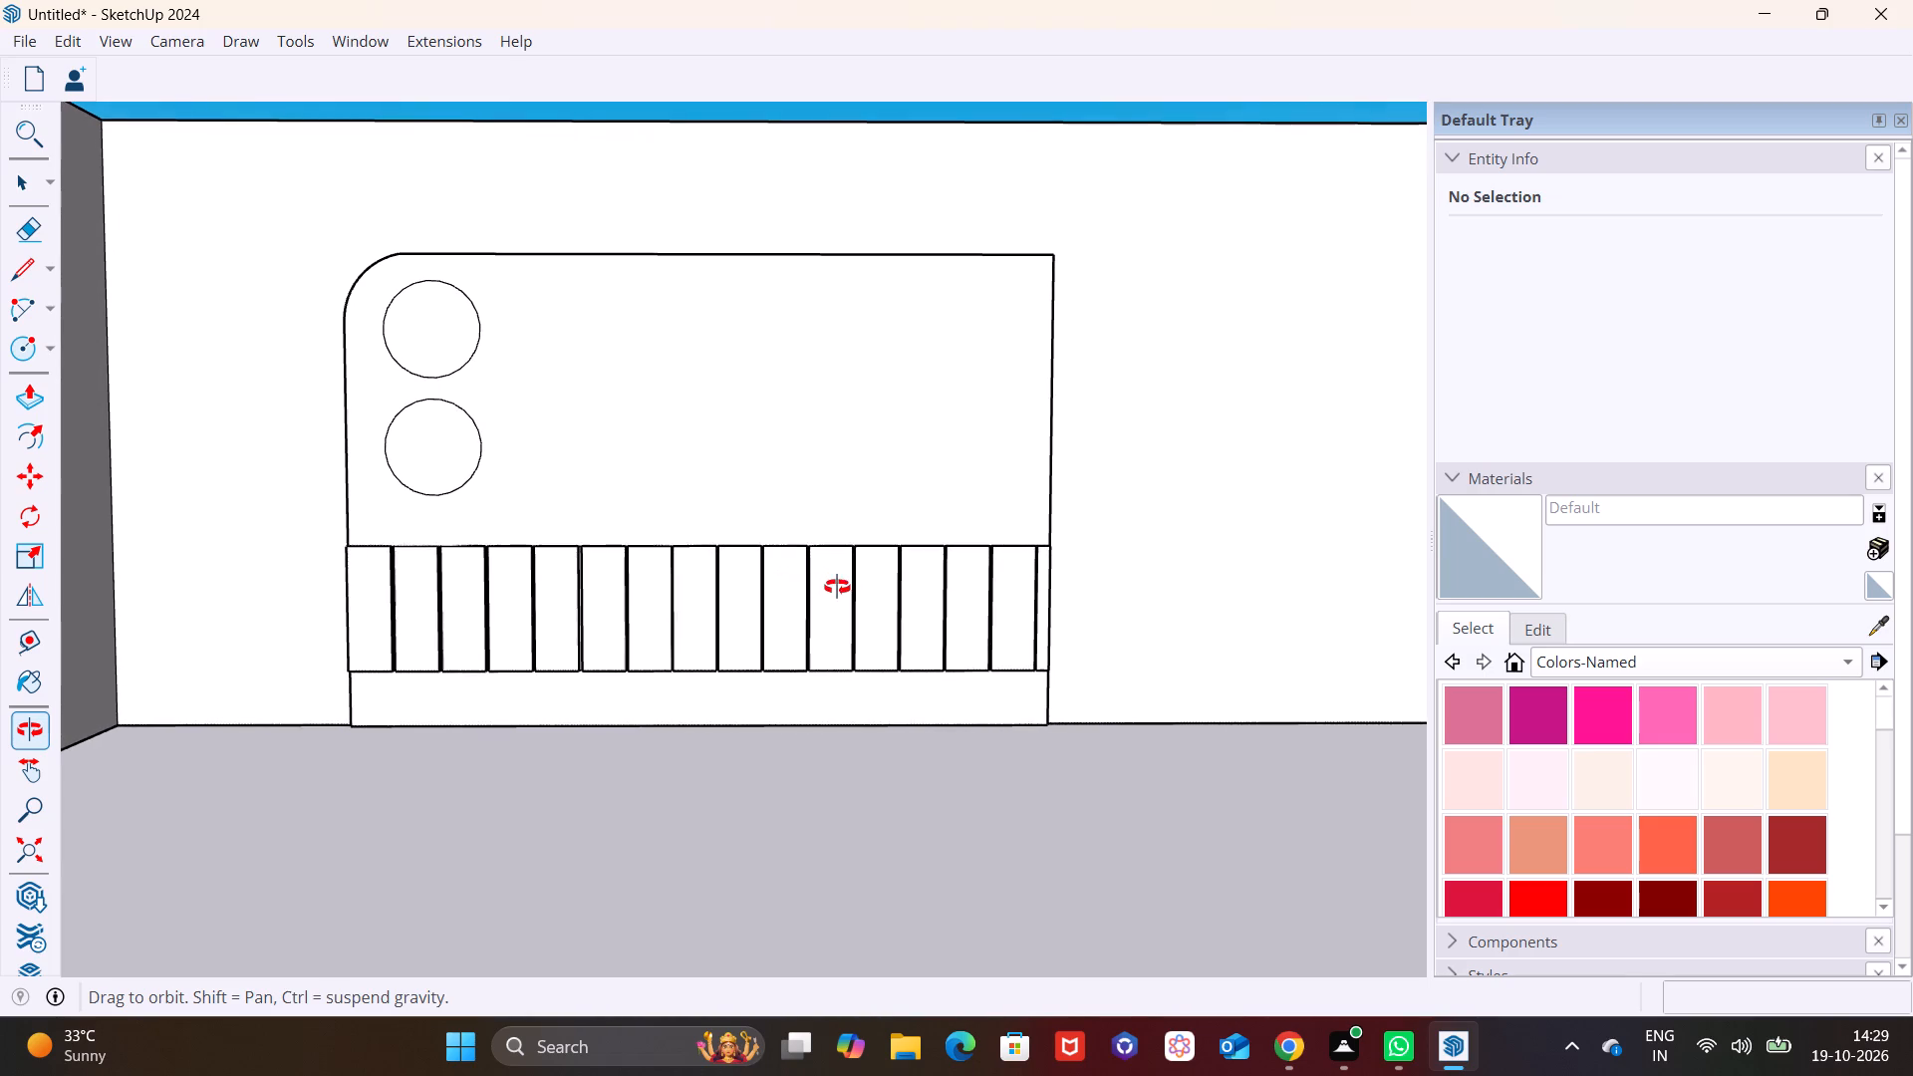
pyautogui.moveTo(837, 587); pyautogui.dragTo(827, 603, button='middle')
pyautogui.keyDown('shift'); pyautogui.moveTo(788, 537); pyautogui.dragTo(956, 560, button='middle'); pyautogui.keyUp('shift')
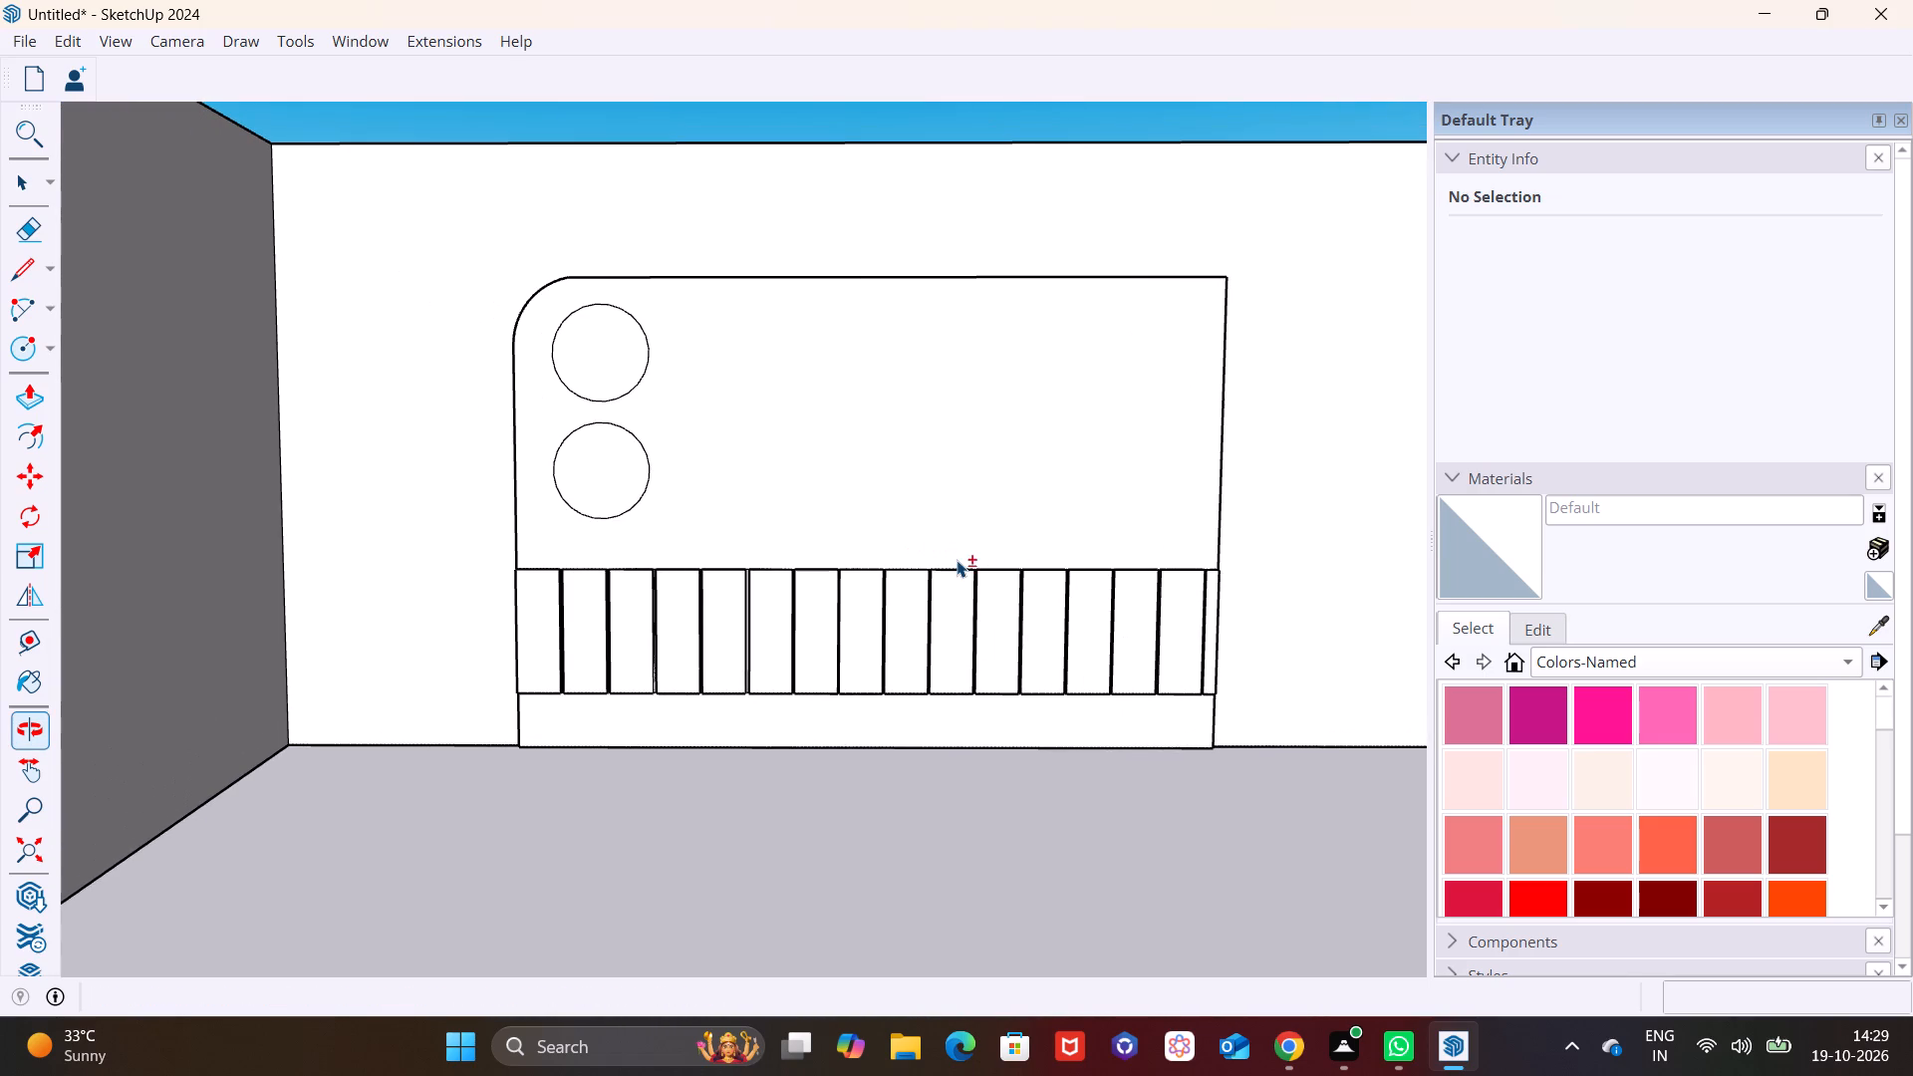
pyautogui.moveTo(1155, 595); pyautogui.dragTo(1167, 651, button='middle')
pyautogui.click(1167, 617)
pyautogui.press('Delete')
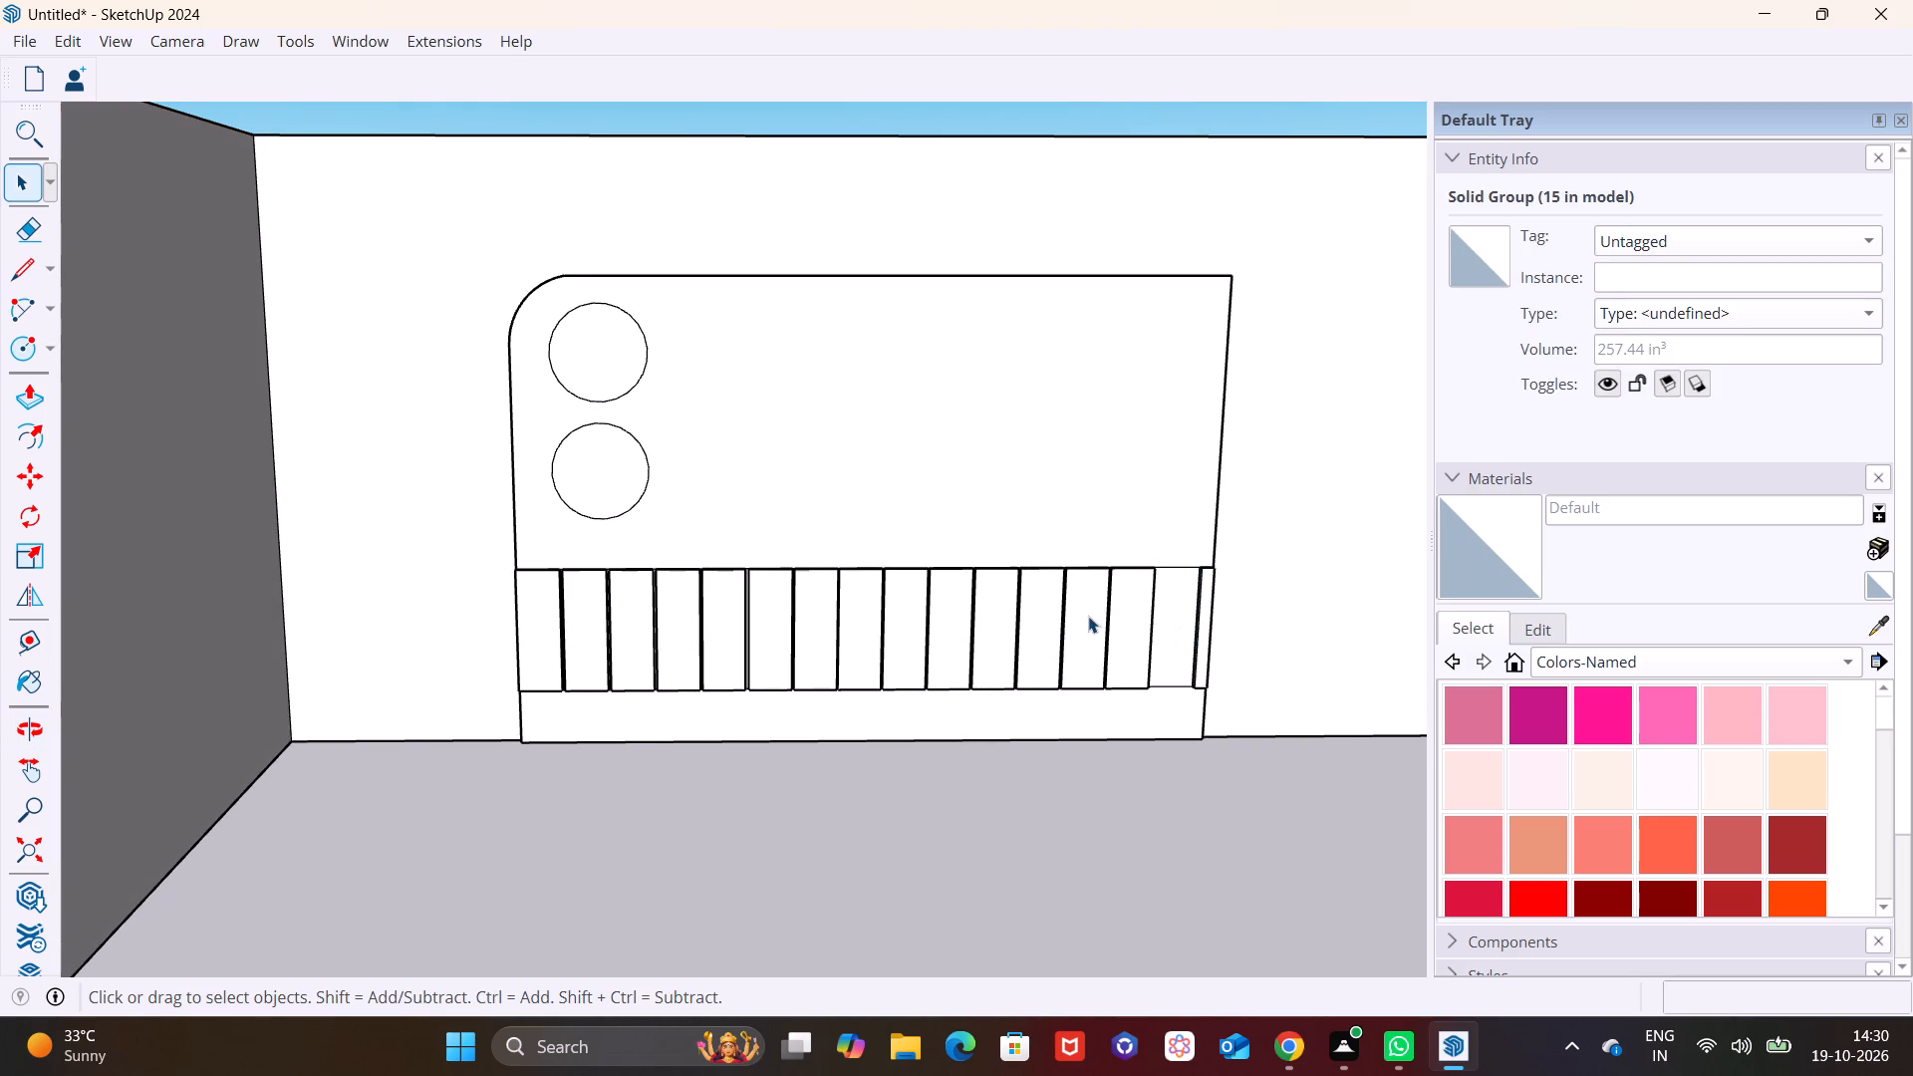
pyautogui.click(1099, 603)
pyautogui.press('Delete')
pyautogui.click(1119, 600)
pyautogui.press('Delete')
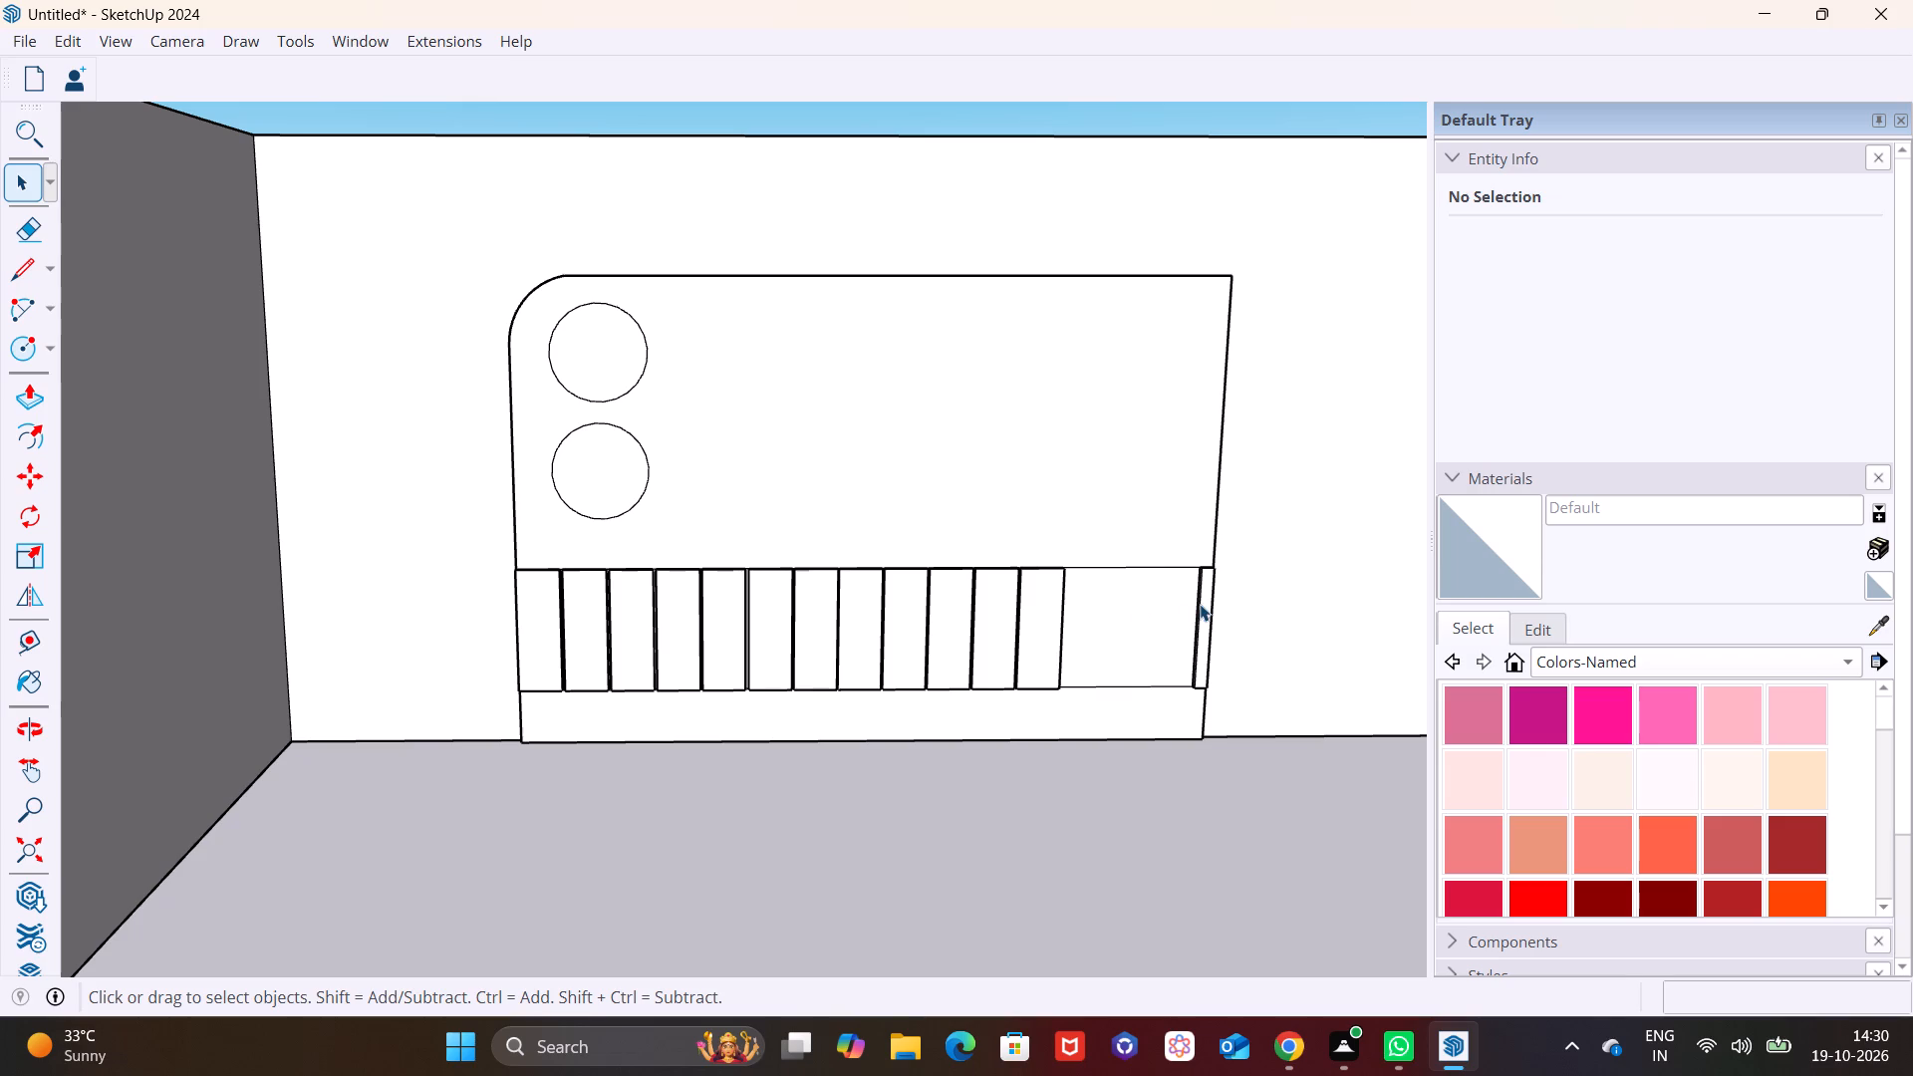
pyautogui.click(1200, 604)
pyautogui.press('Delete')
# Push the panel's straight end face in about 2' 7 5/16" toward the end of the last remaining strip.
pyautogui.scroll(-2, 1059, 605)
pyautogui.moveTo(1051, 604); pyautogui.dragTo(717, 645, button='middle')
pyautogui.scroll(2, 1106, 623)
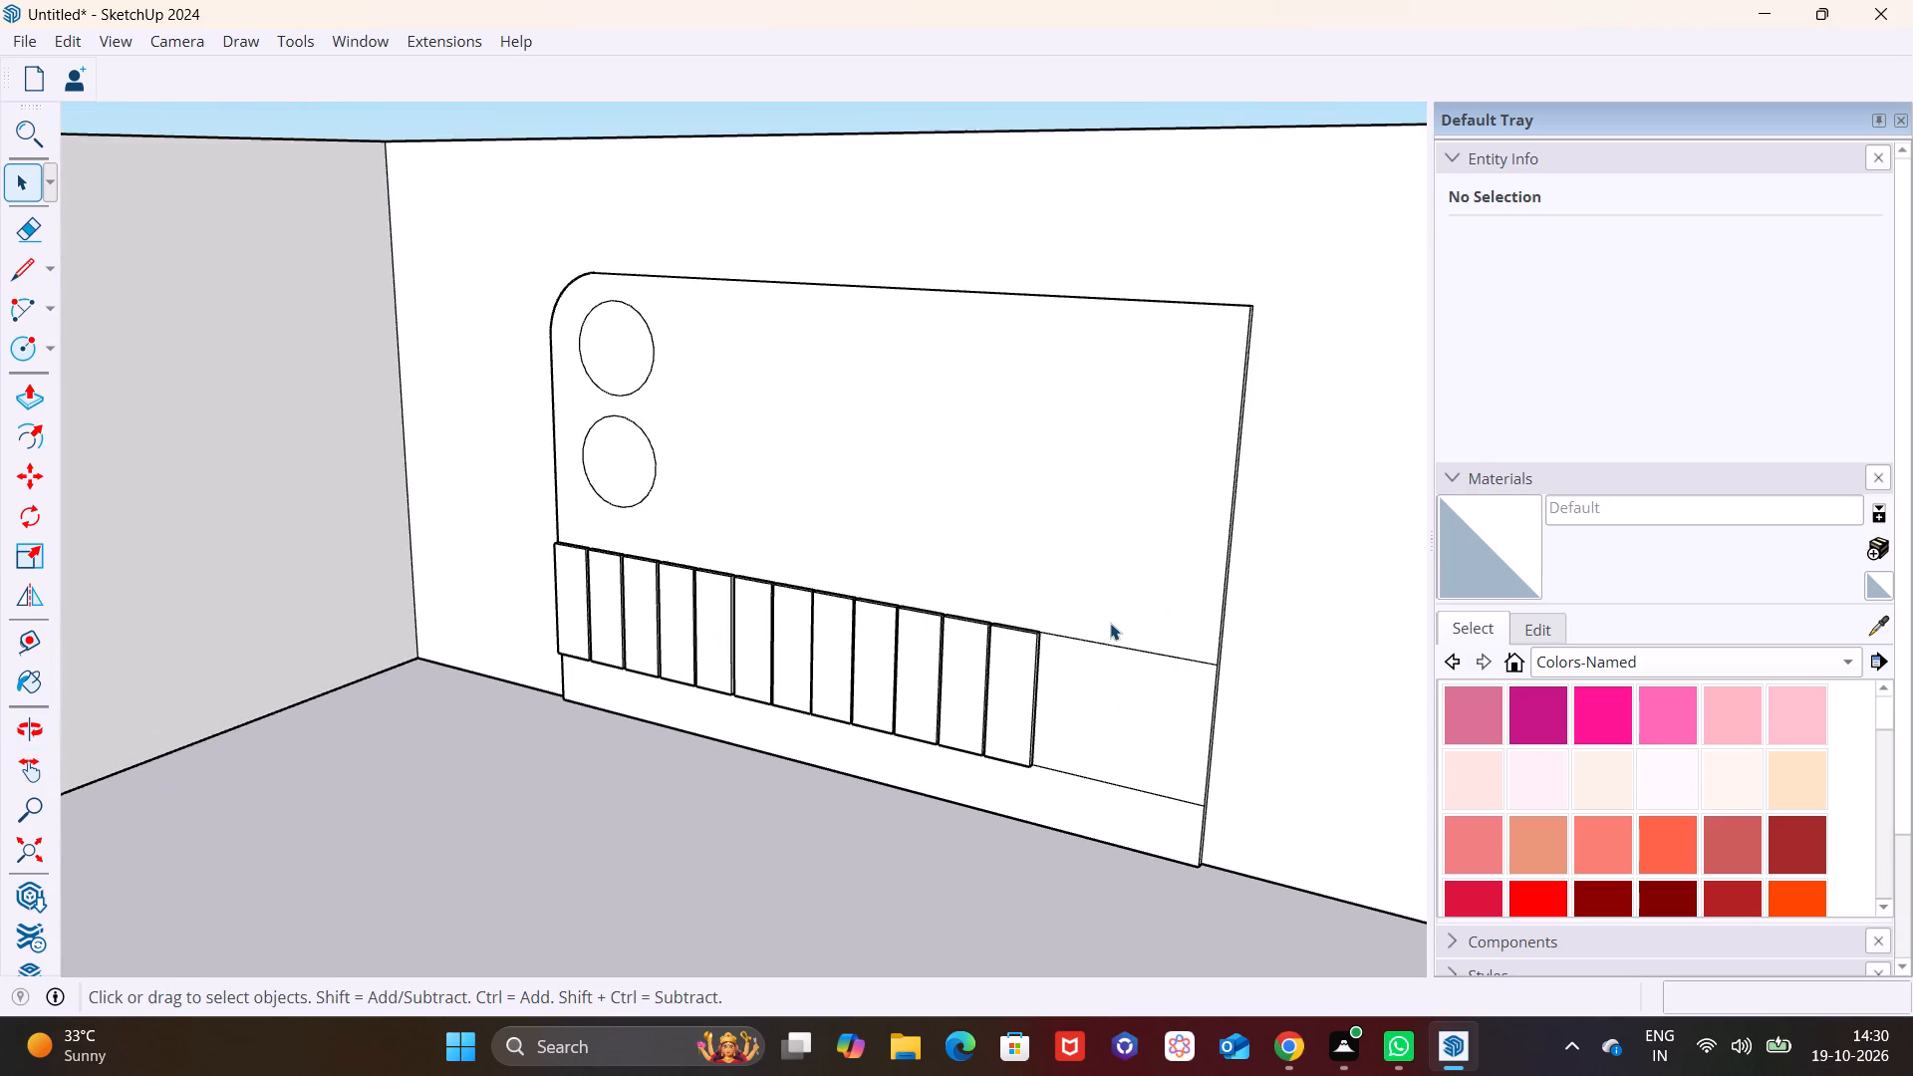
pyautogui.scroll(1, 1110, 623)
pyautogui.keyDown('shift'); pyautogui.moveTo(1086, 624); pyautogui.dragTo(710, 629, button='middle'); pyautogui.keyUp('shift')
pyautogui.scroll(7, 882, 611)
pyautogui.click(830, 564)
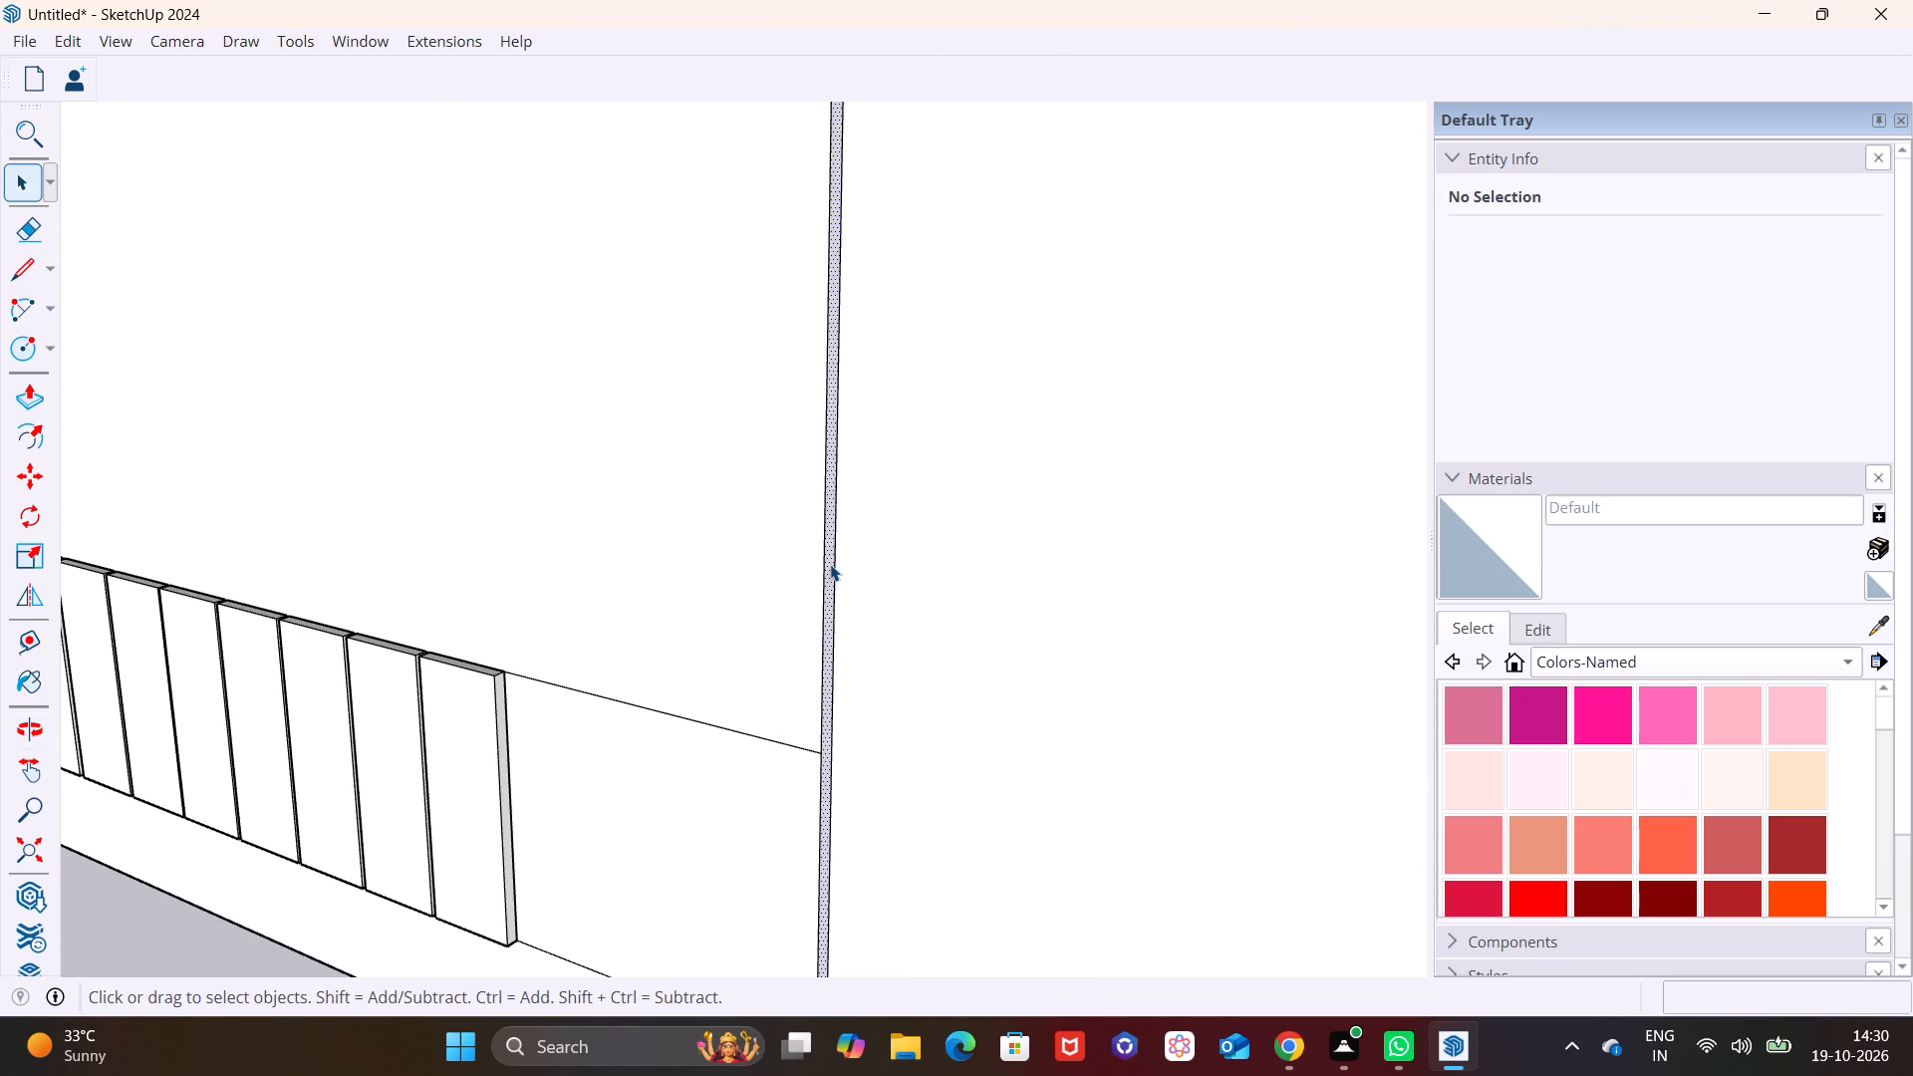
pyautogui.click(35, 403)
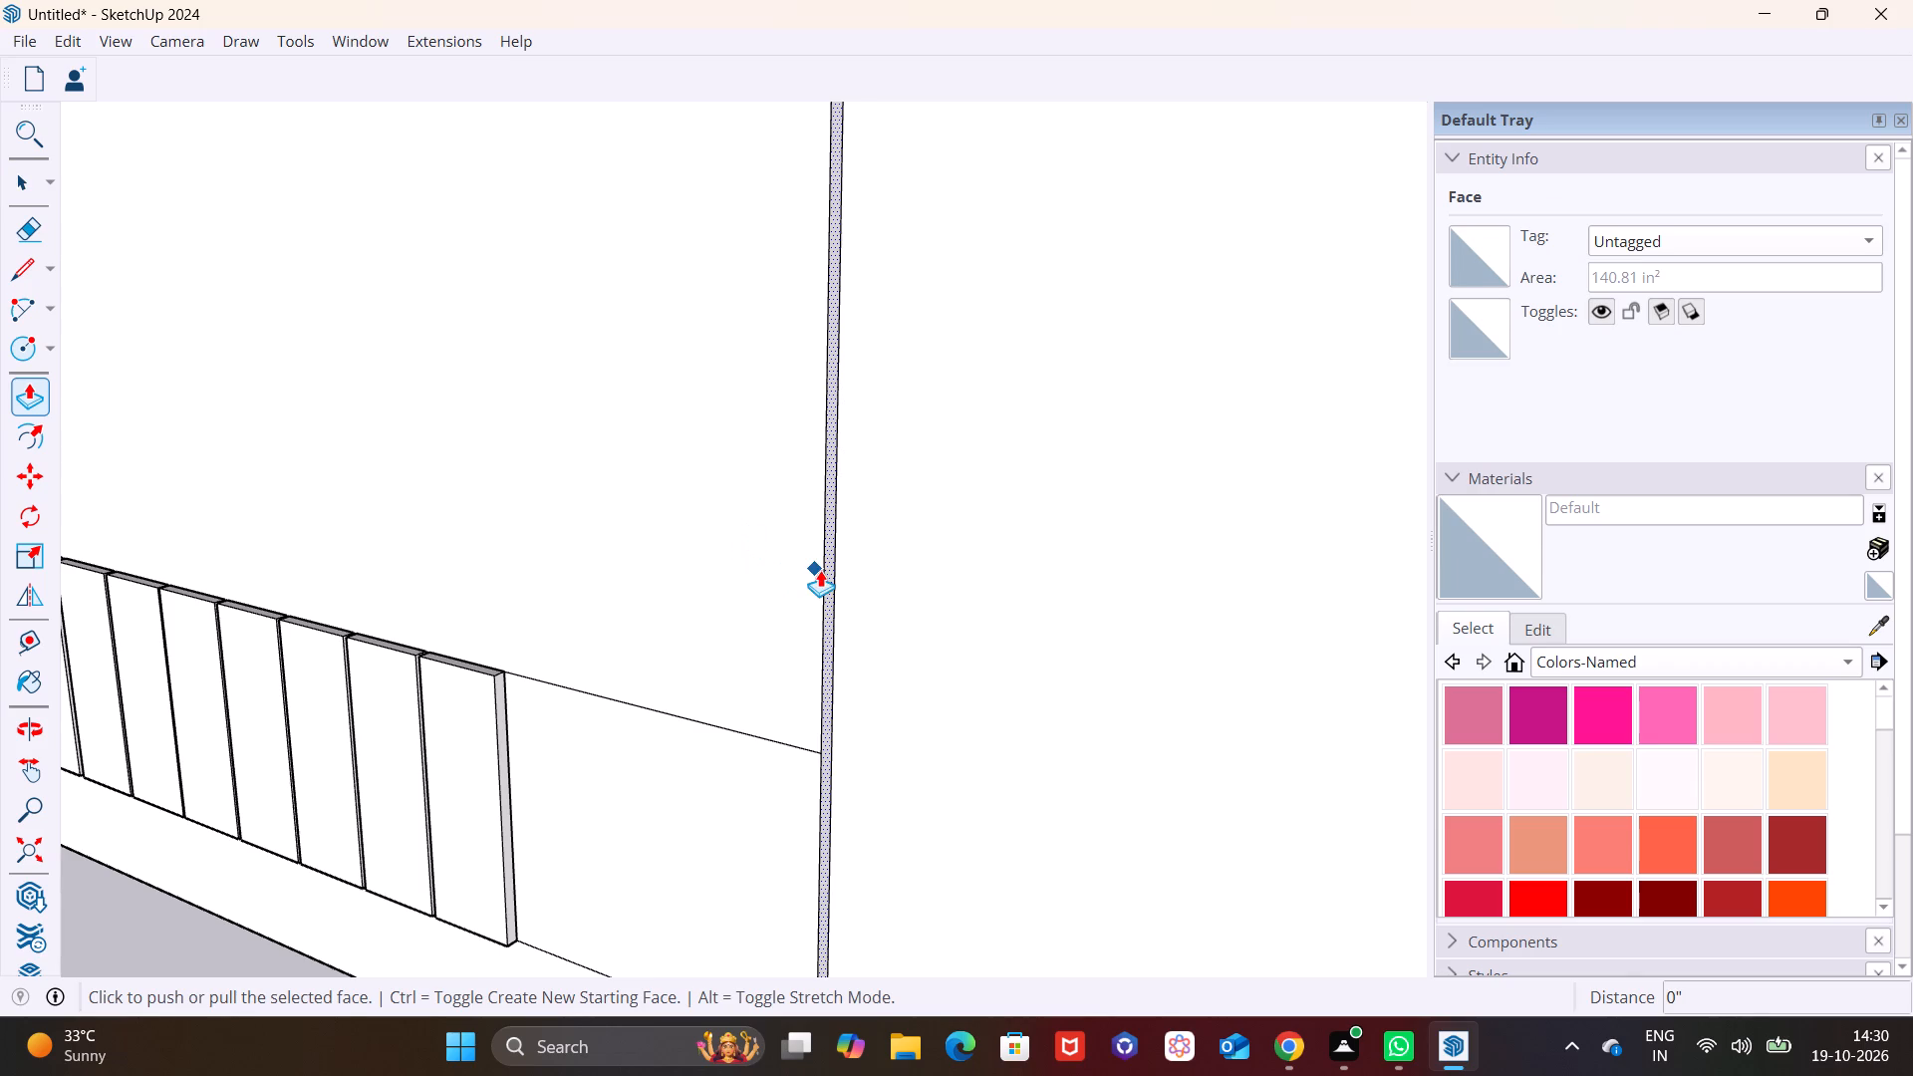
pyautogui.click(829, 569)
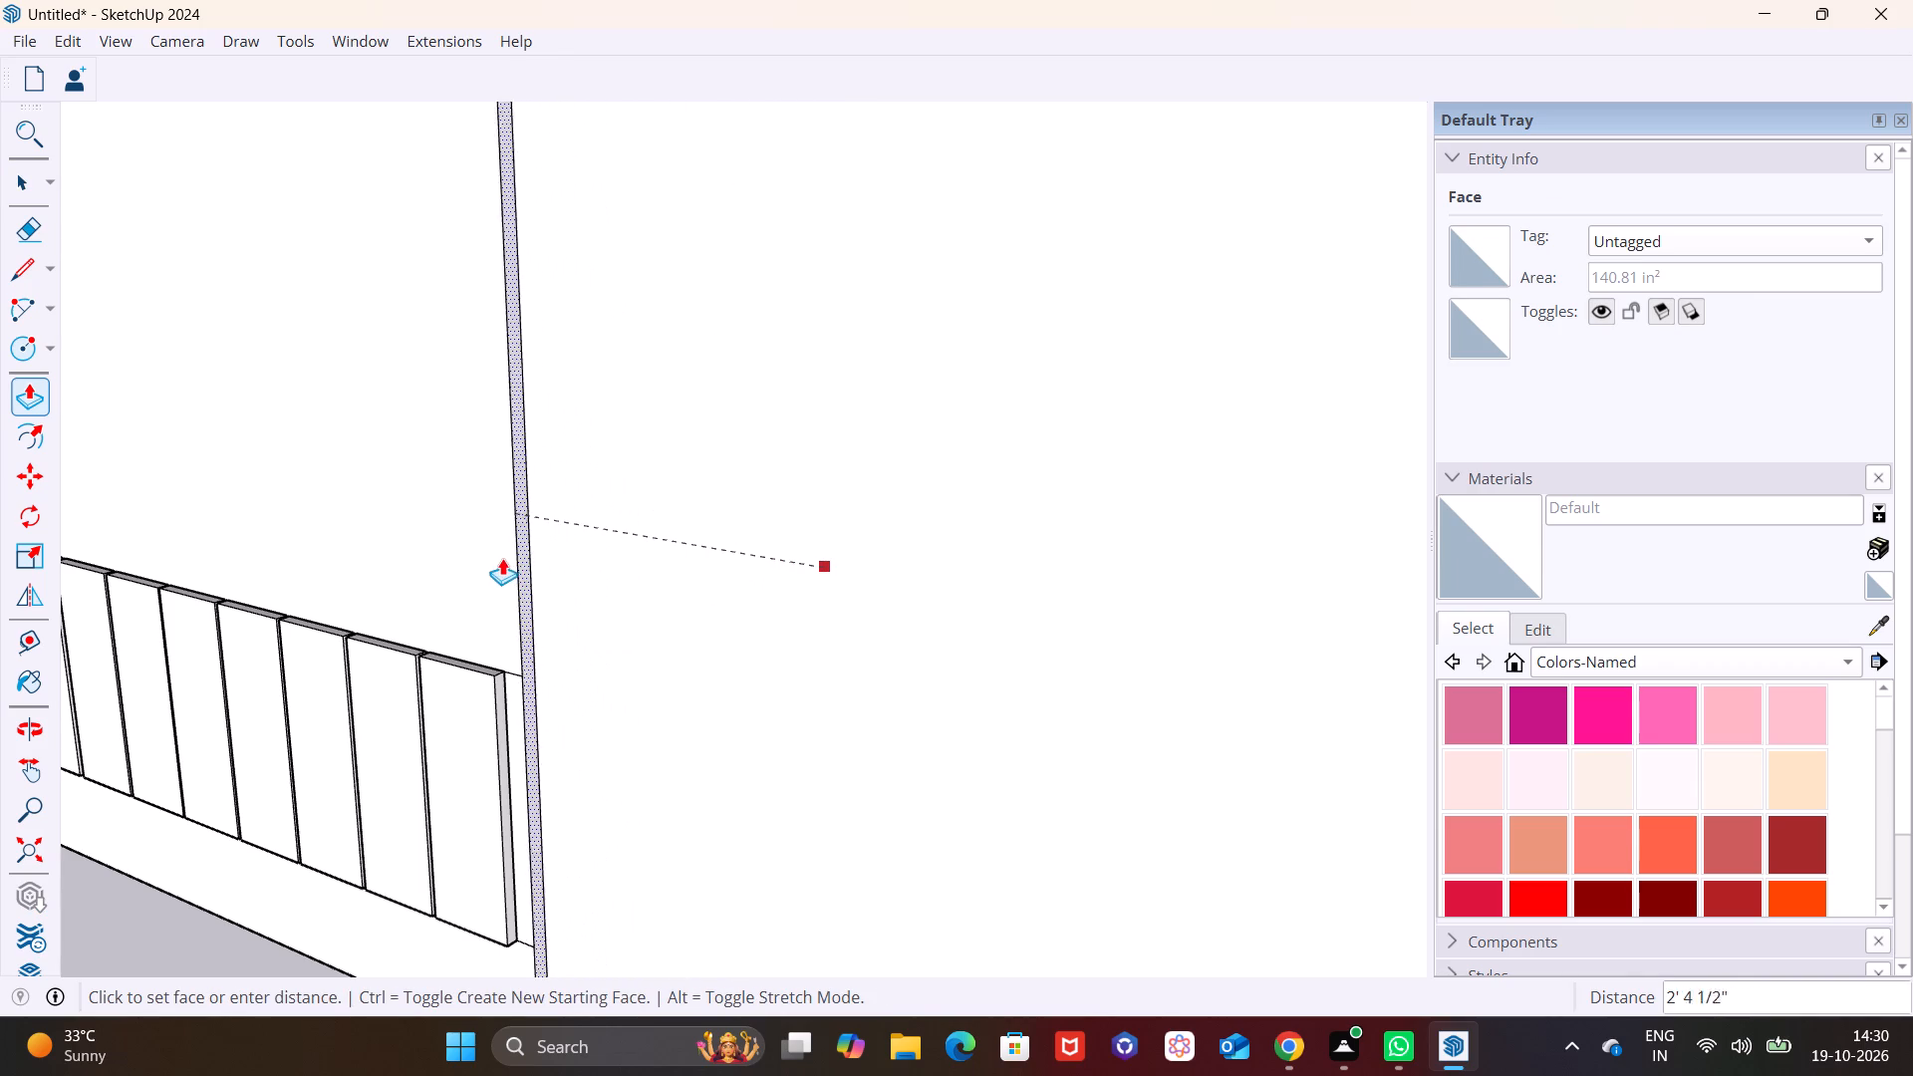
pyautogui.click(479, 552)
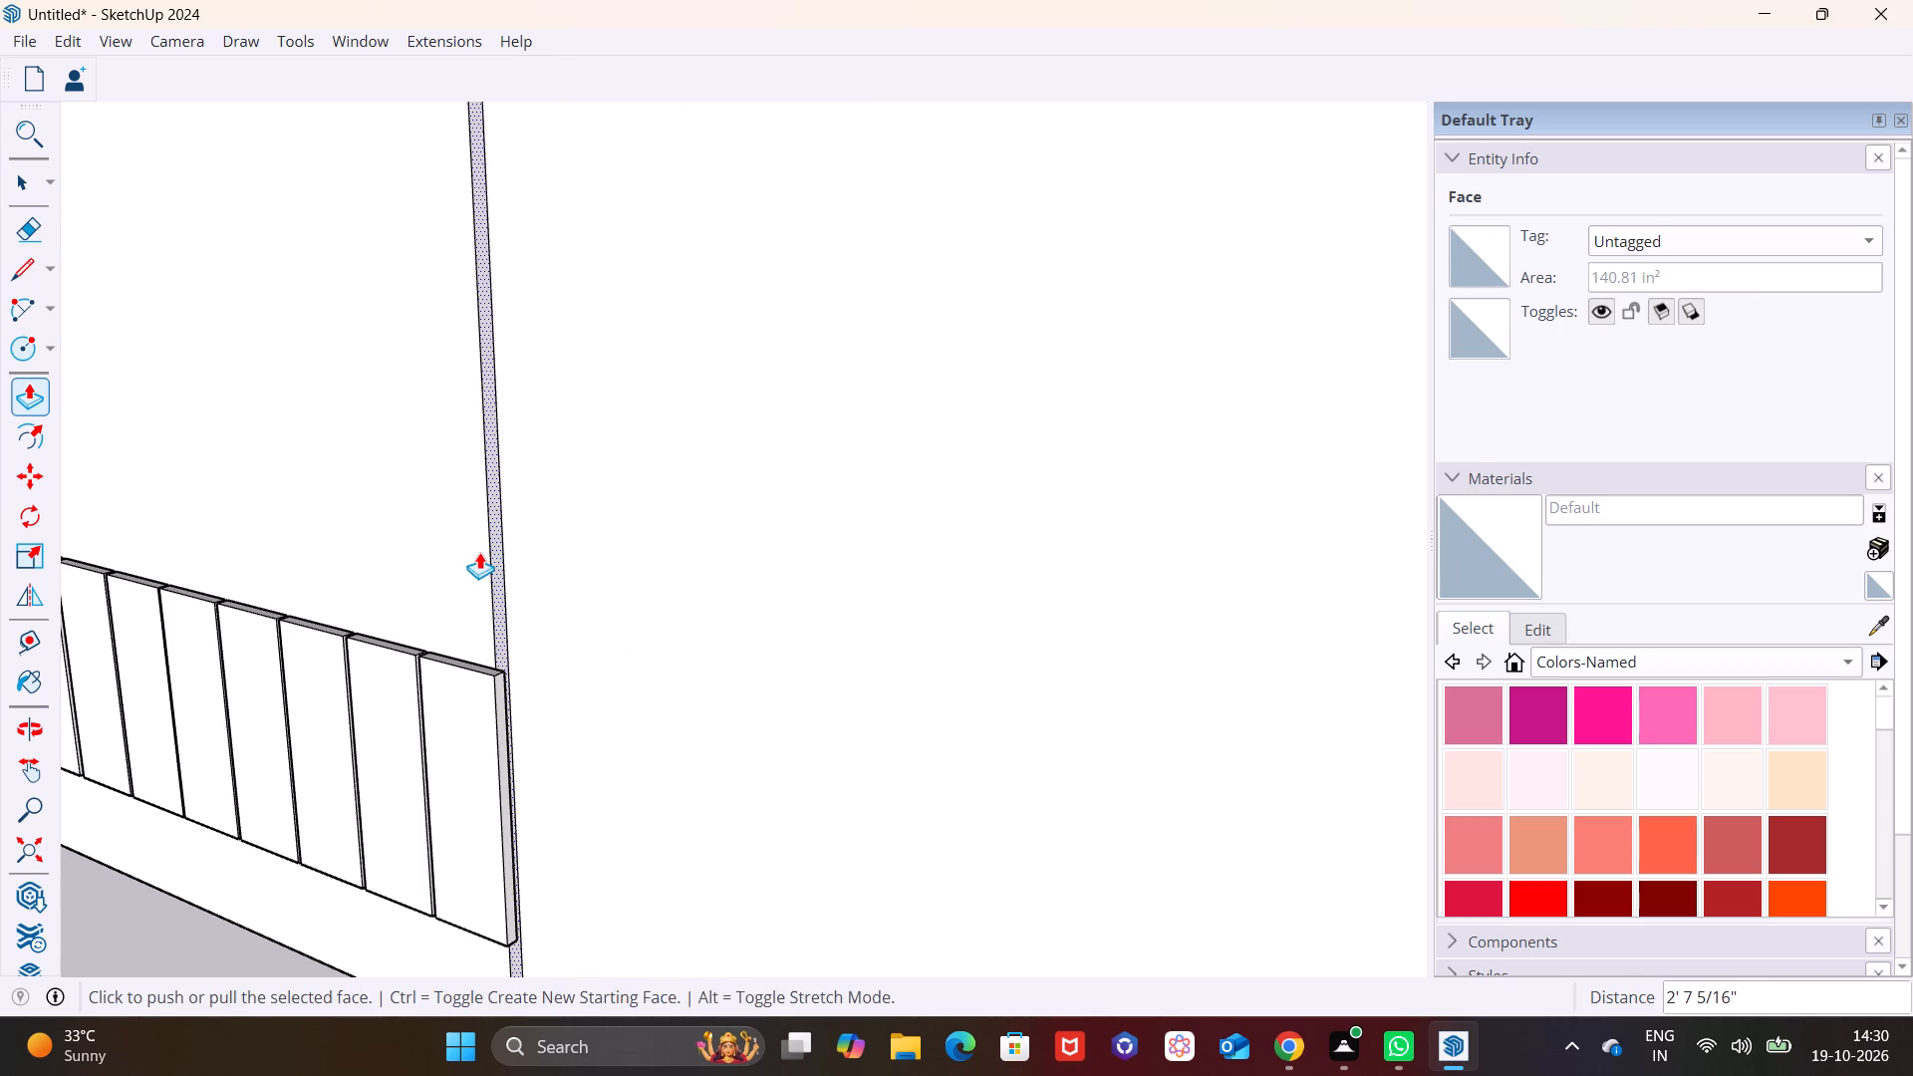
# Adjust the panel's end face by about 15/16" so it lines up with the last strip's end.
pyautogui.moveTo(616, 590); pyautogui.dragTo(1006, 533, button='middle')
pyautogui.scroll(1, 824, 603)
pyautogui.moveTo(811, 603); pyautogui.dragTo(309, 630, button='middle')
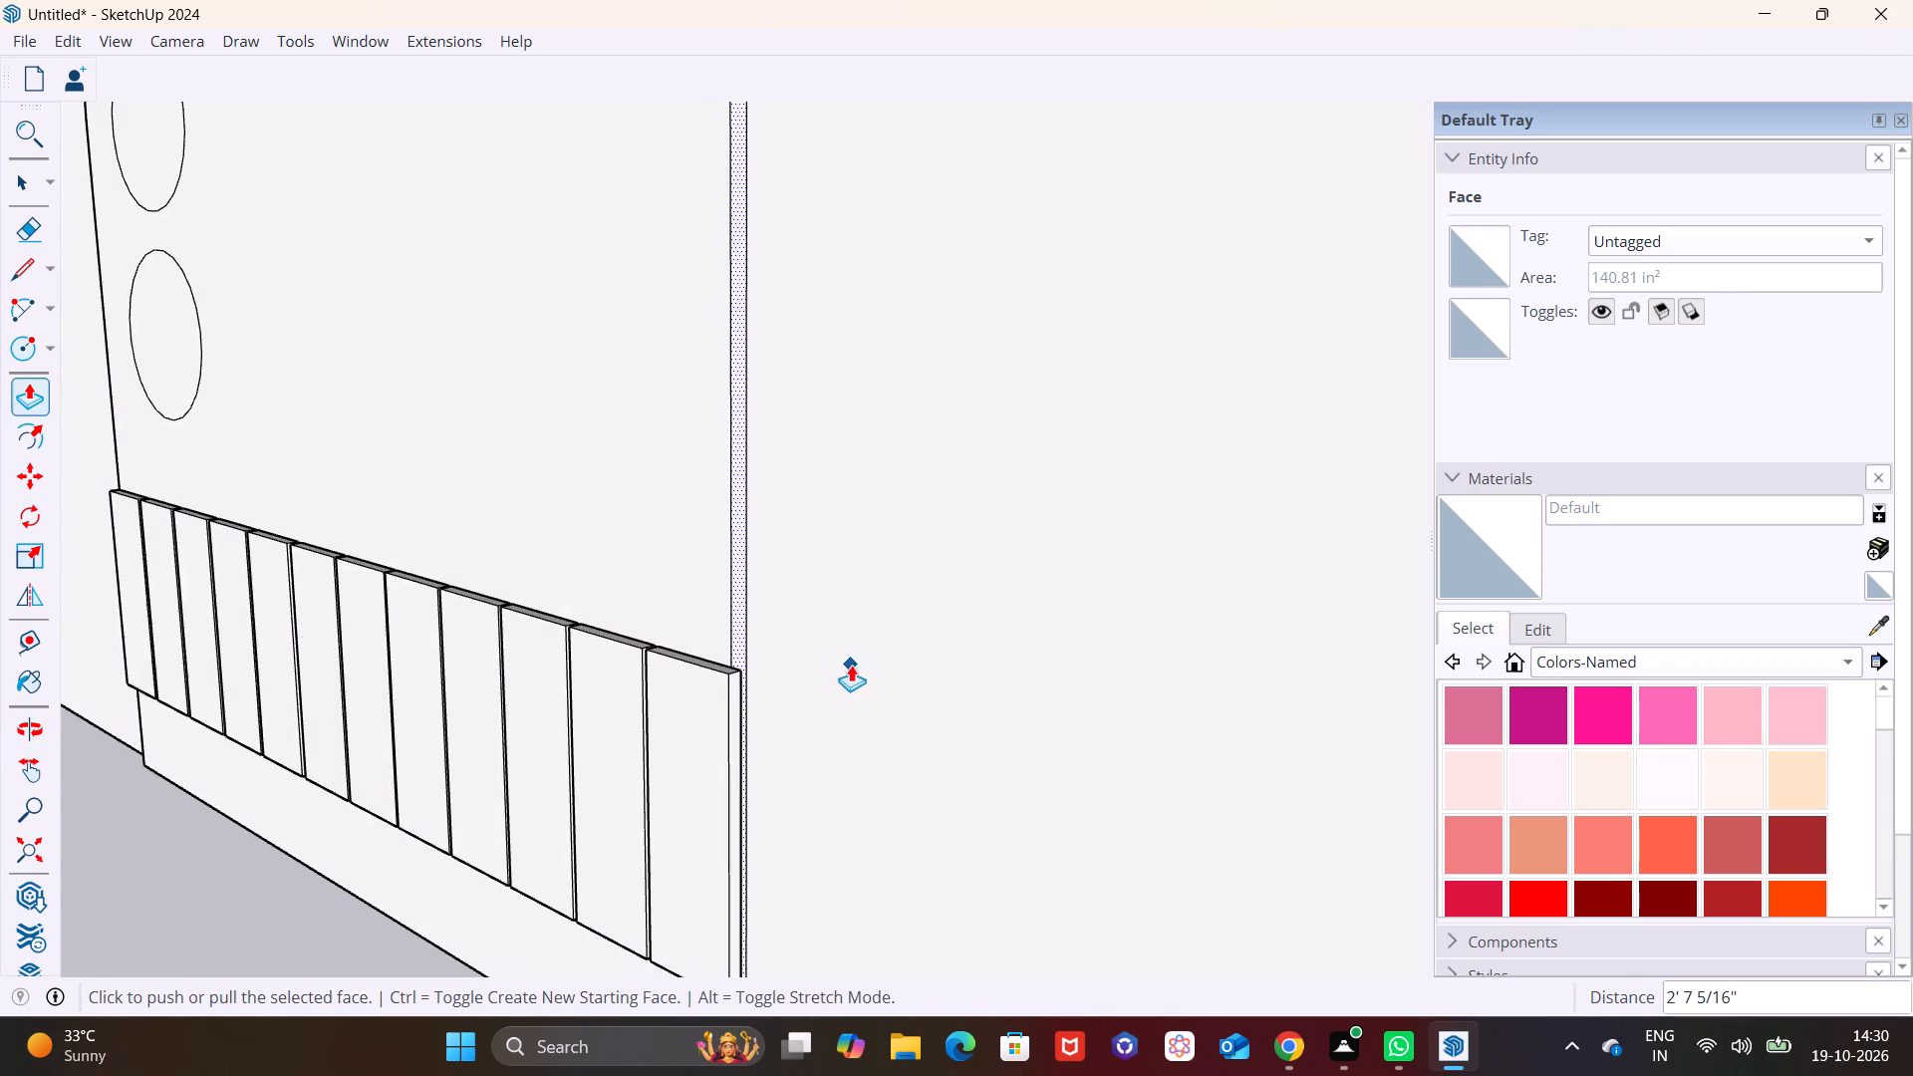
pyautogui.scroll(6, 852, 665)
pyautogui.moveTo(689, 649); pyautogui.dragTo(625, 630, button='middle')
pyautogui.click(613, 625)
pyautogui.click(603, 678)
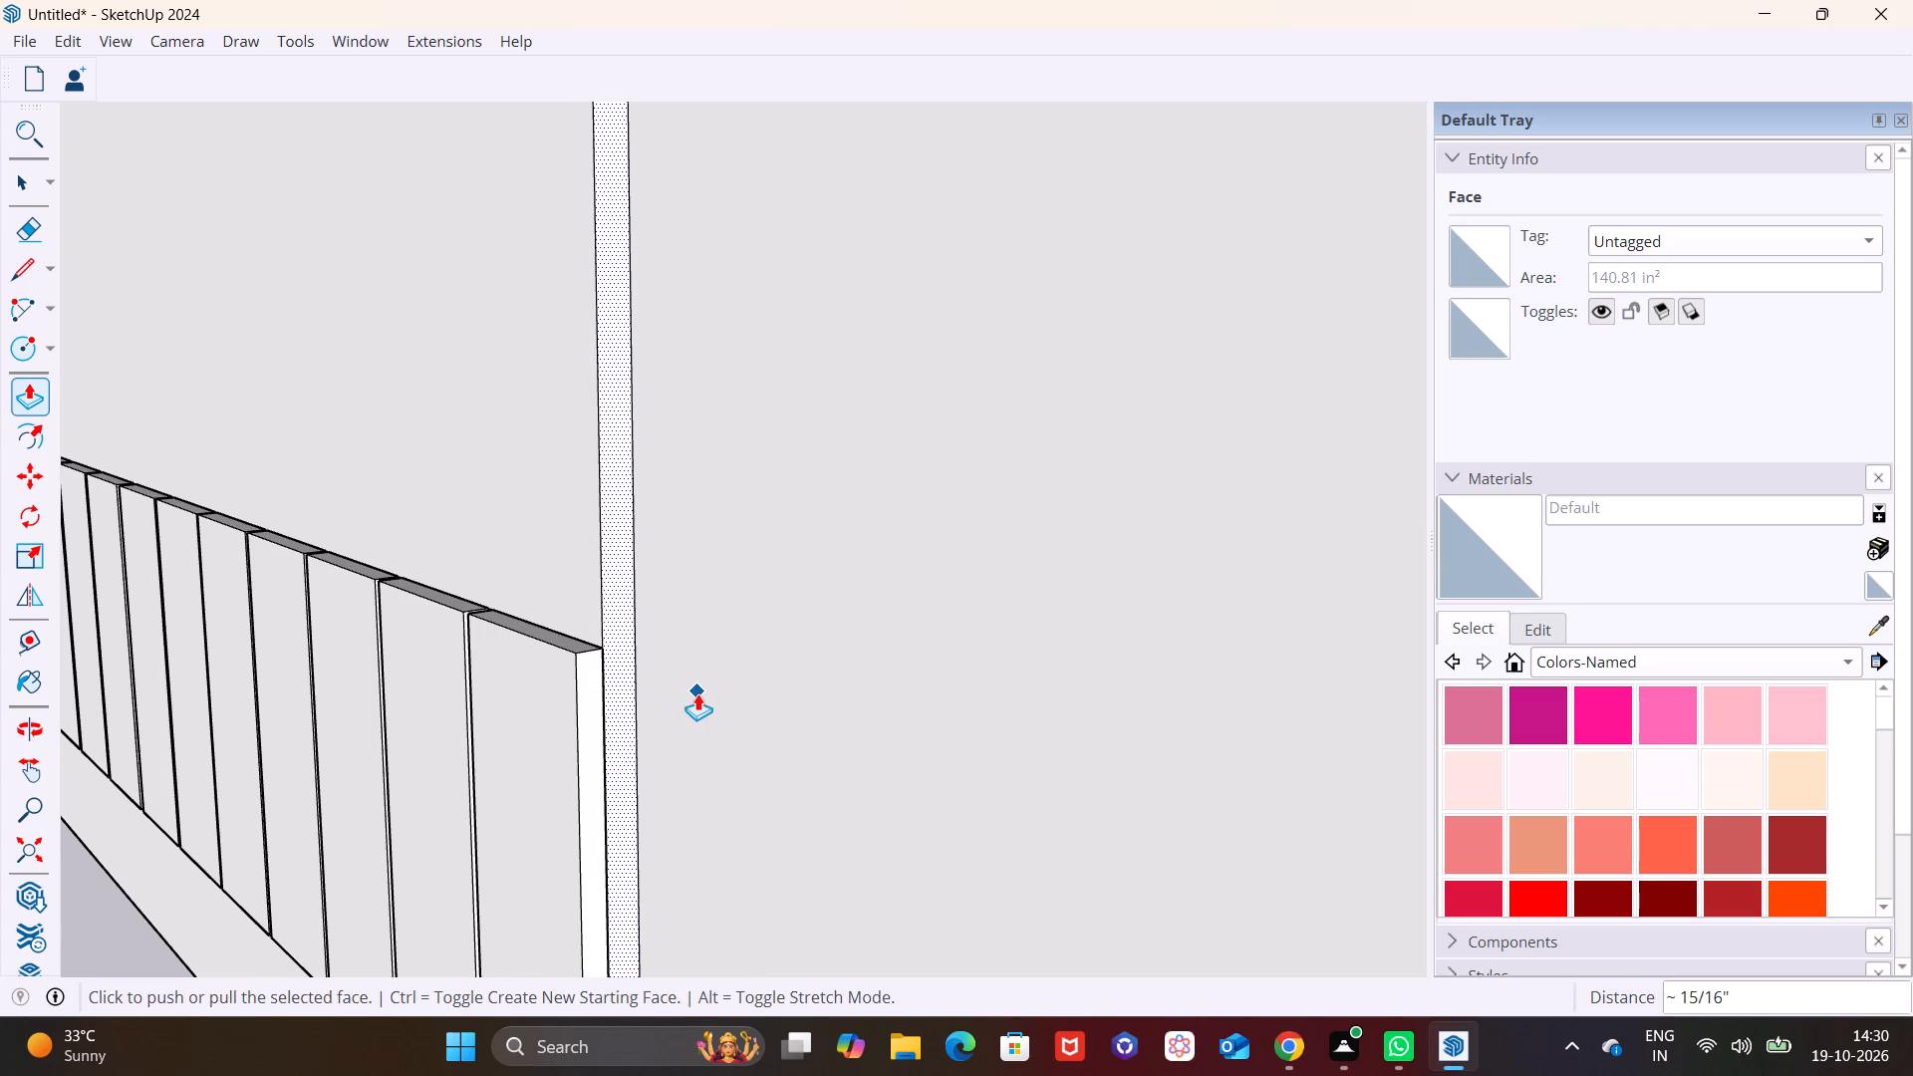
# Pull the panel's end face out about 1' 6 9/16" as a new section, keeping a dividing edge at the last strip.
pyautogui.click(621, 663)
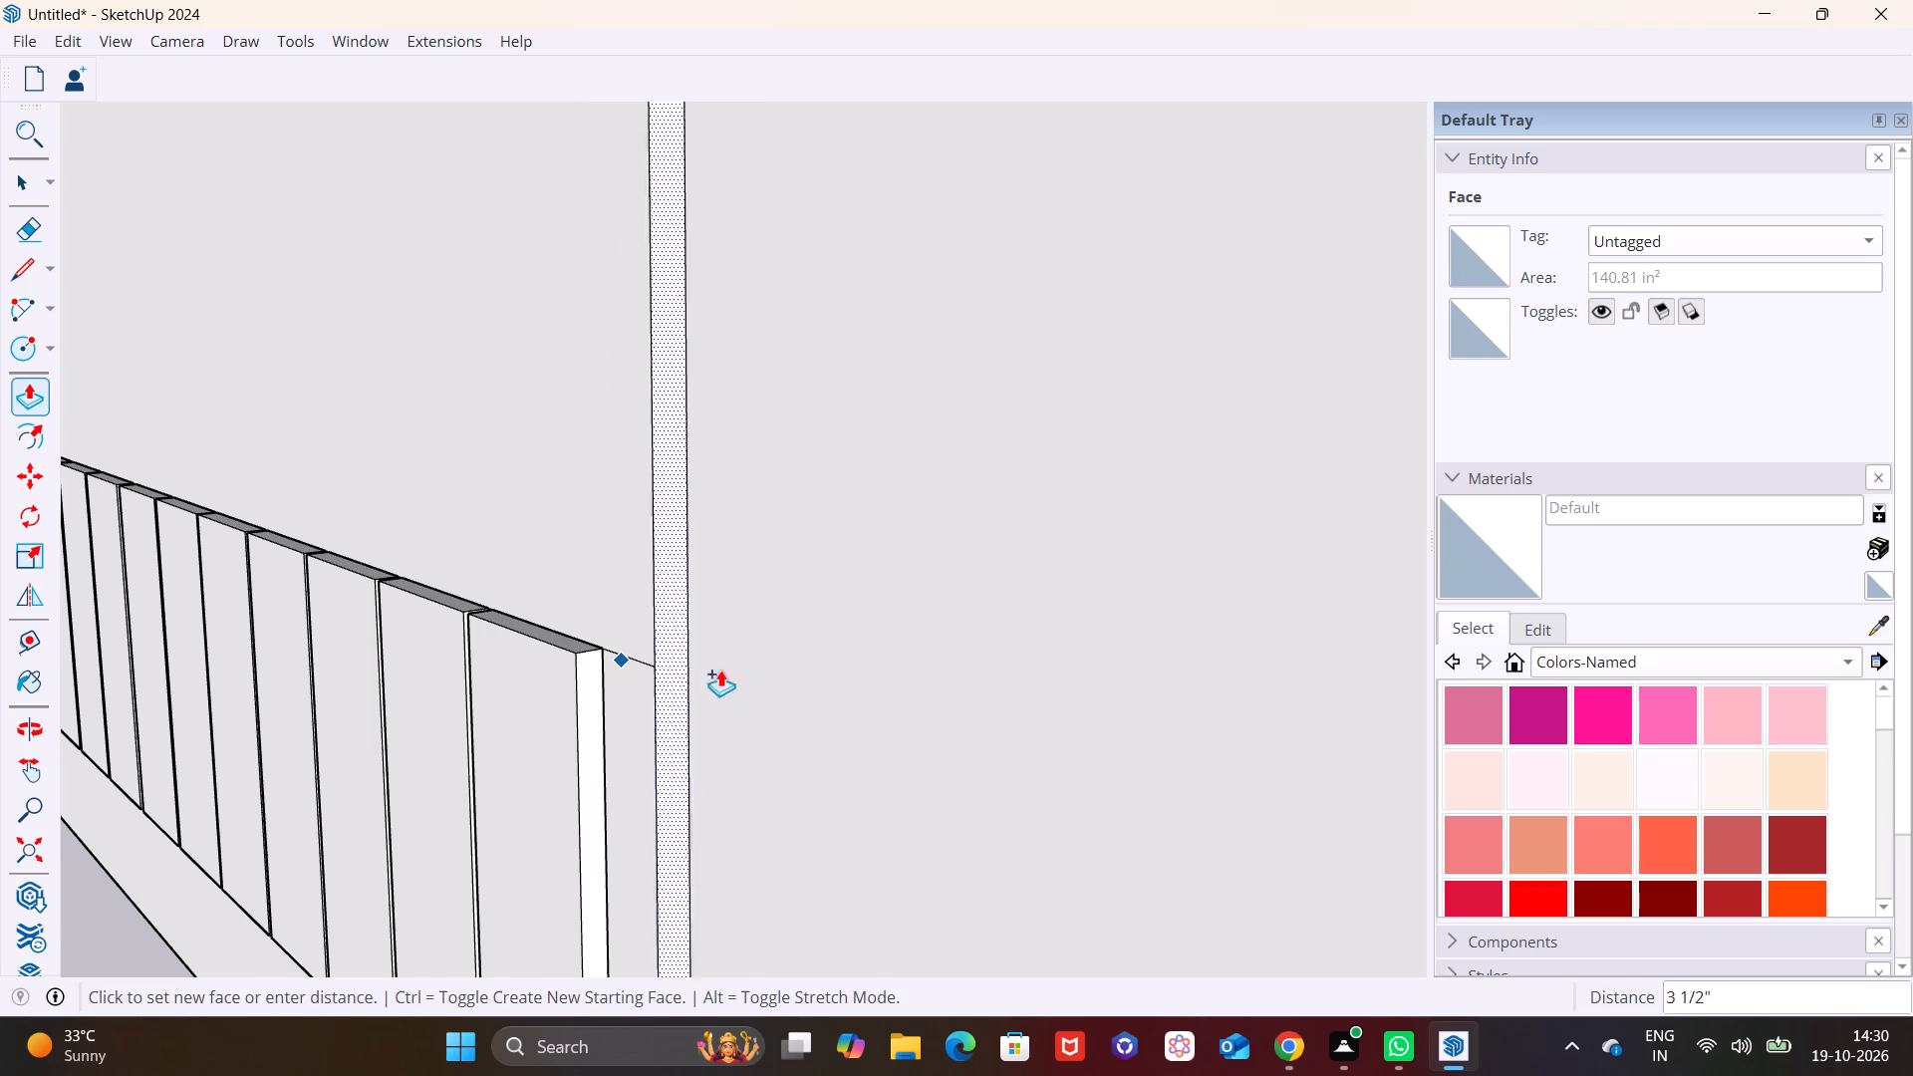
pyautogui.scroll(-2, 746, 672)
pyautogui.moveTo(746, 672); pyautogui.dragTo(1039, 634, button='middle')
pyautogui.scroll(-4, 1039, 634)
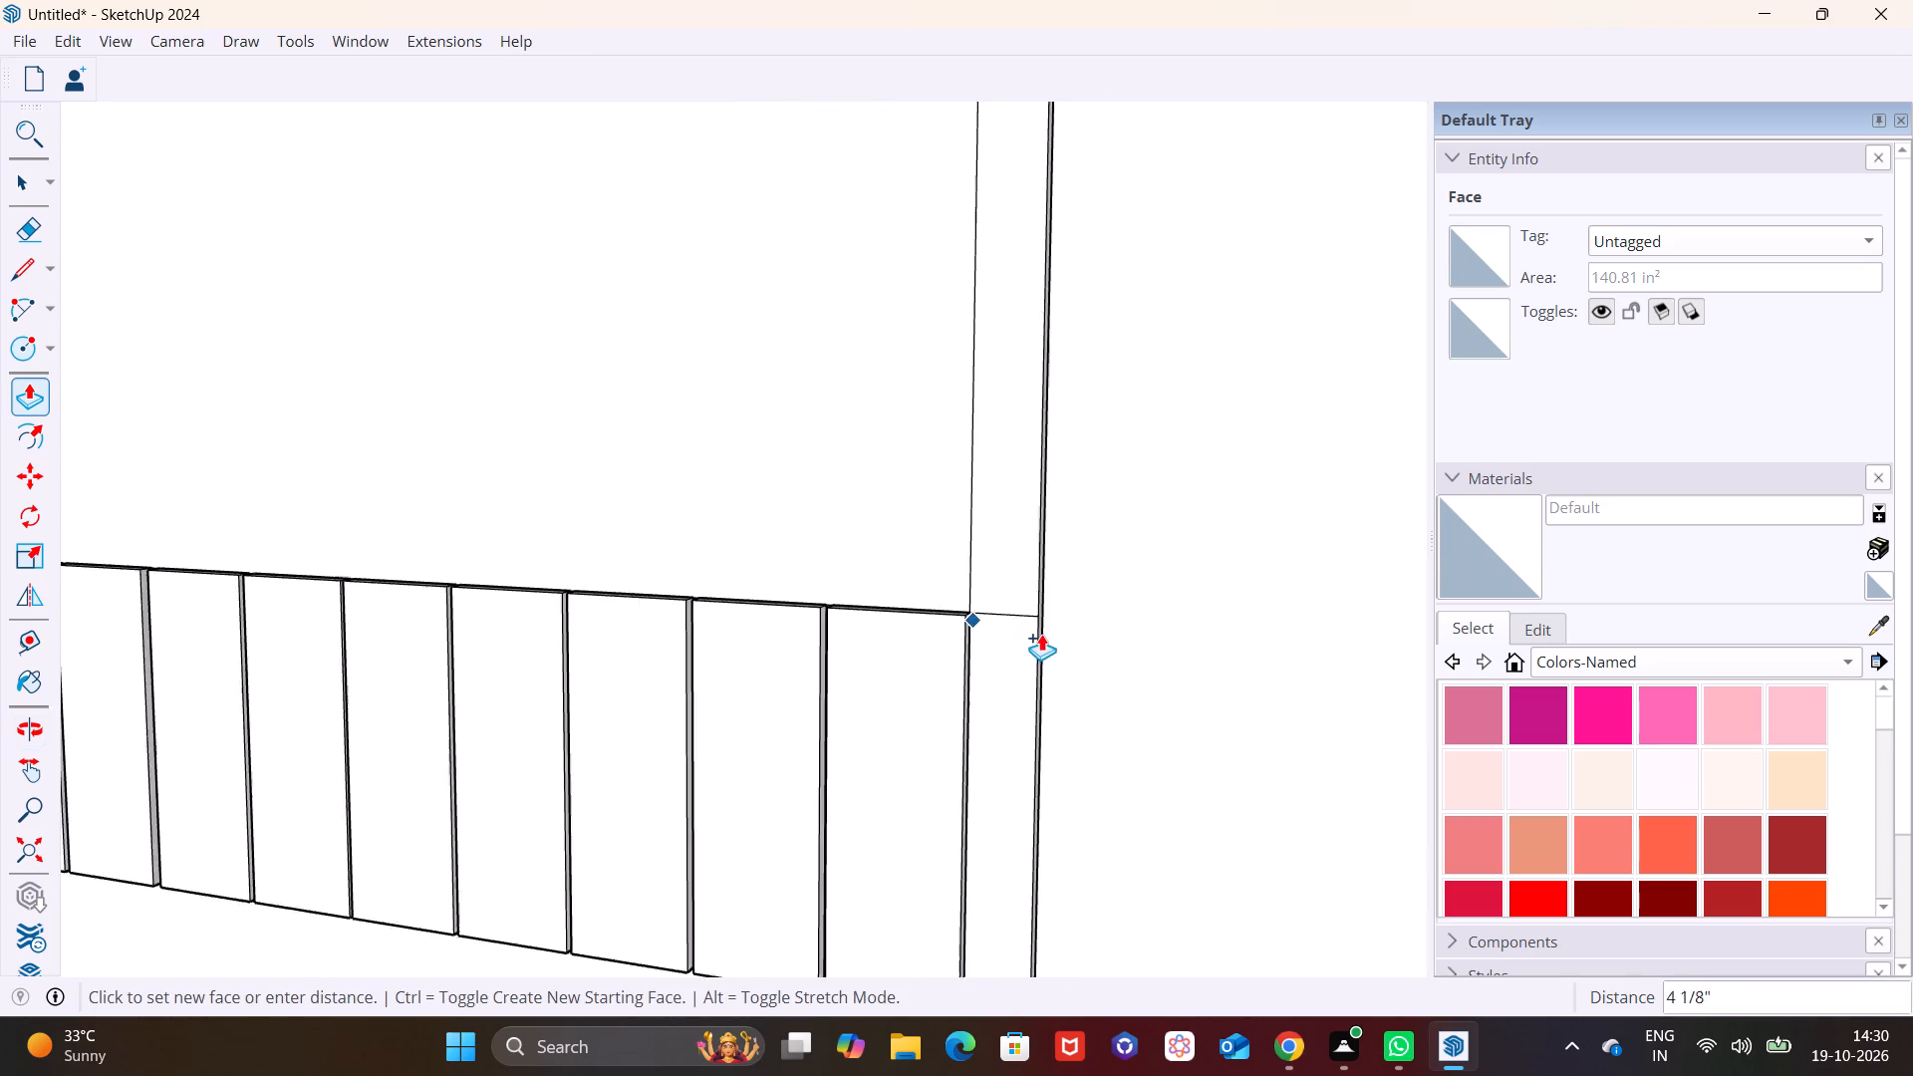
pyautogui.scroll(-6, 1041, 634)
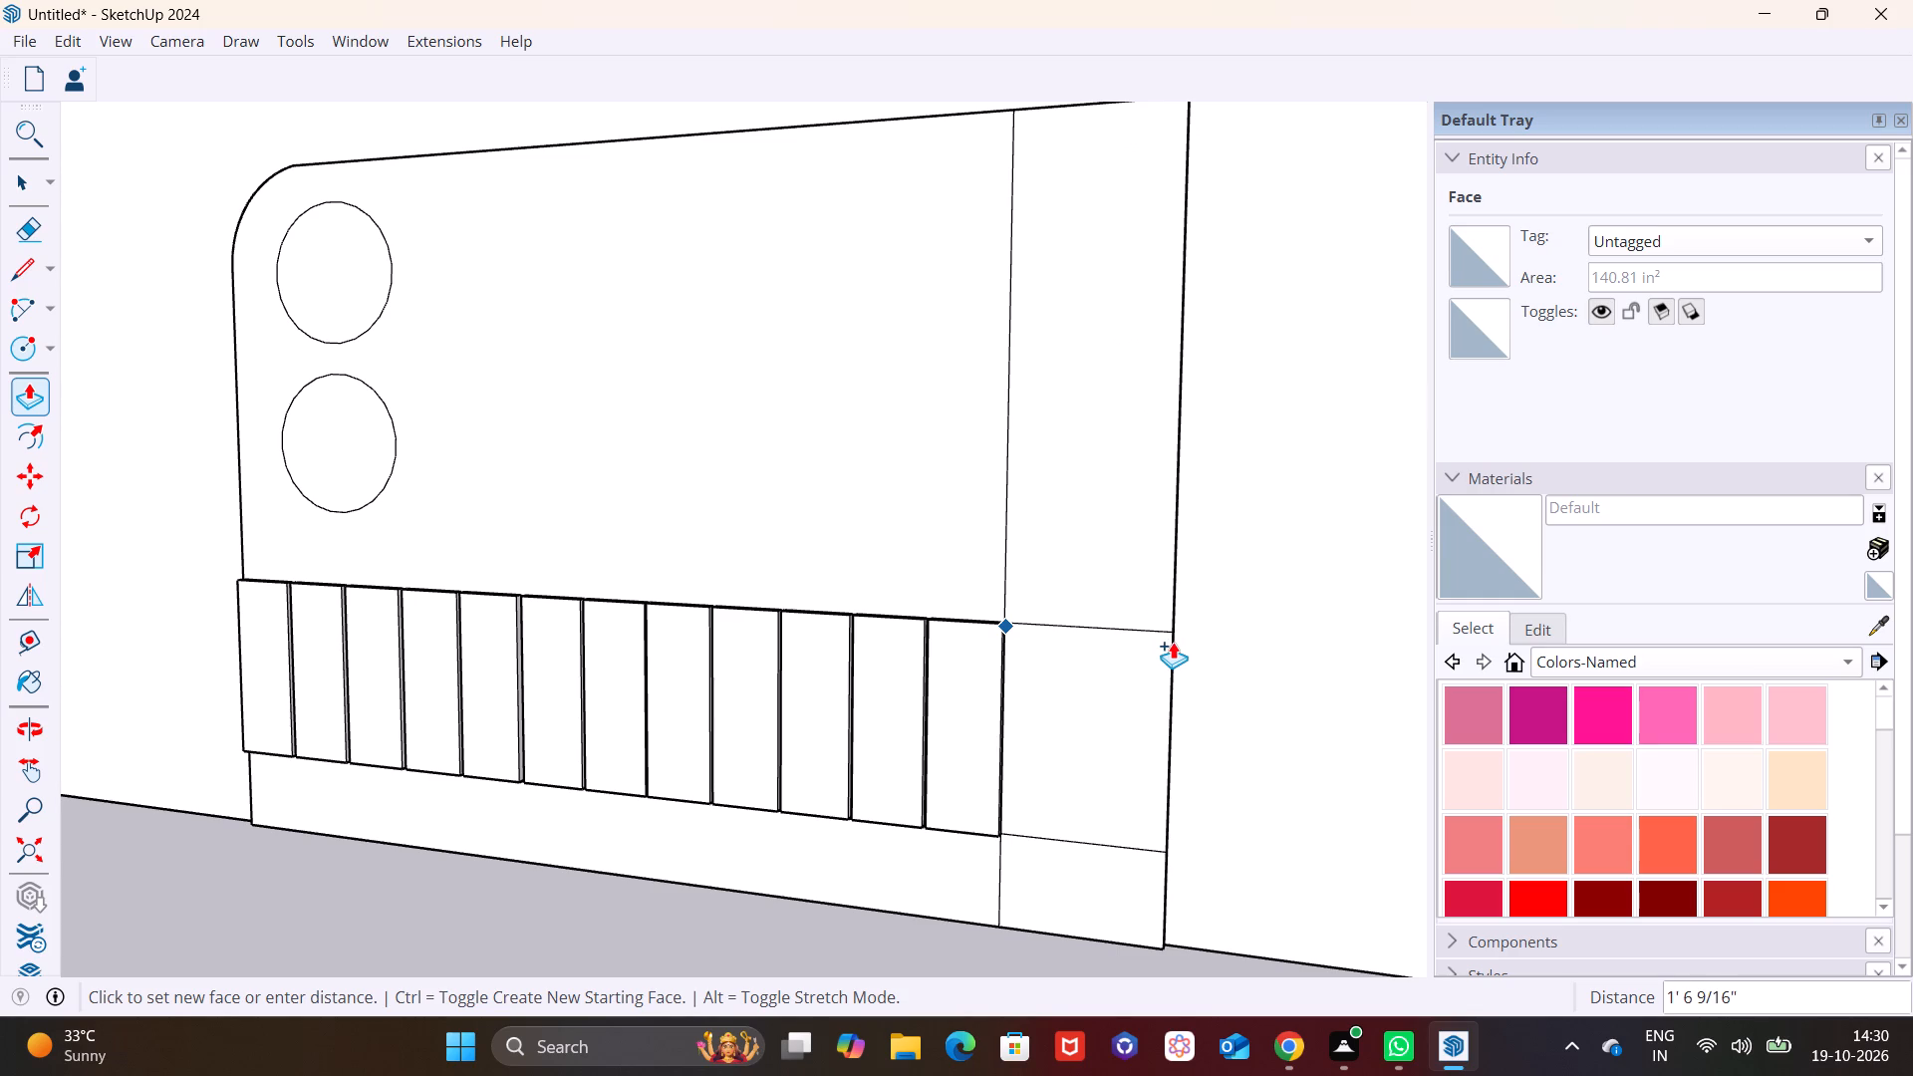
pyautogui.click(1179, 640)
pyautogui.press('space')
pyautogui.click(1227, 680)
# Delete the upper horizontal band line crossing the panel's new end section.
pyautogui.scroll(-11, 757, 767)
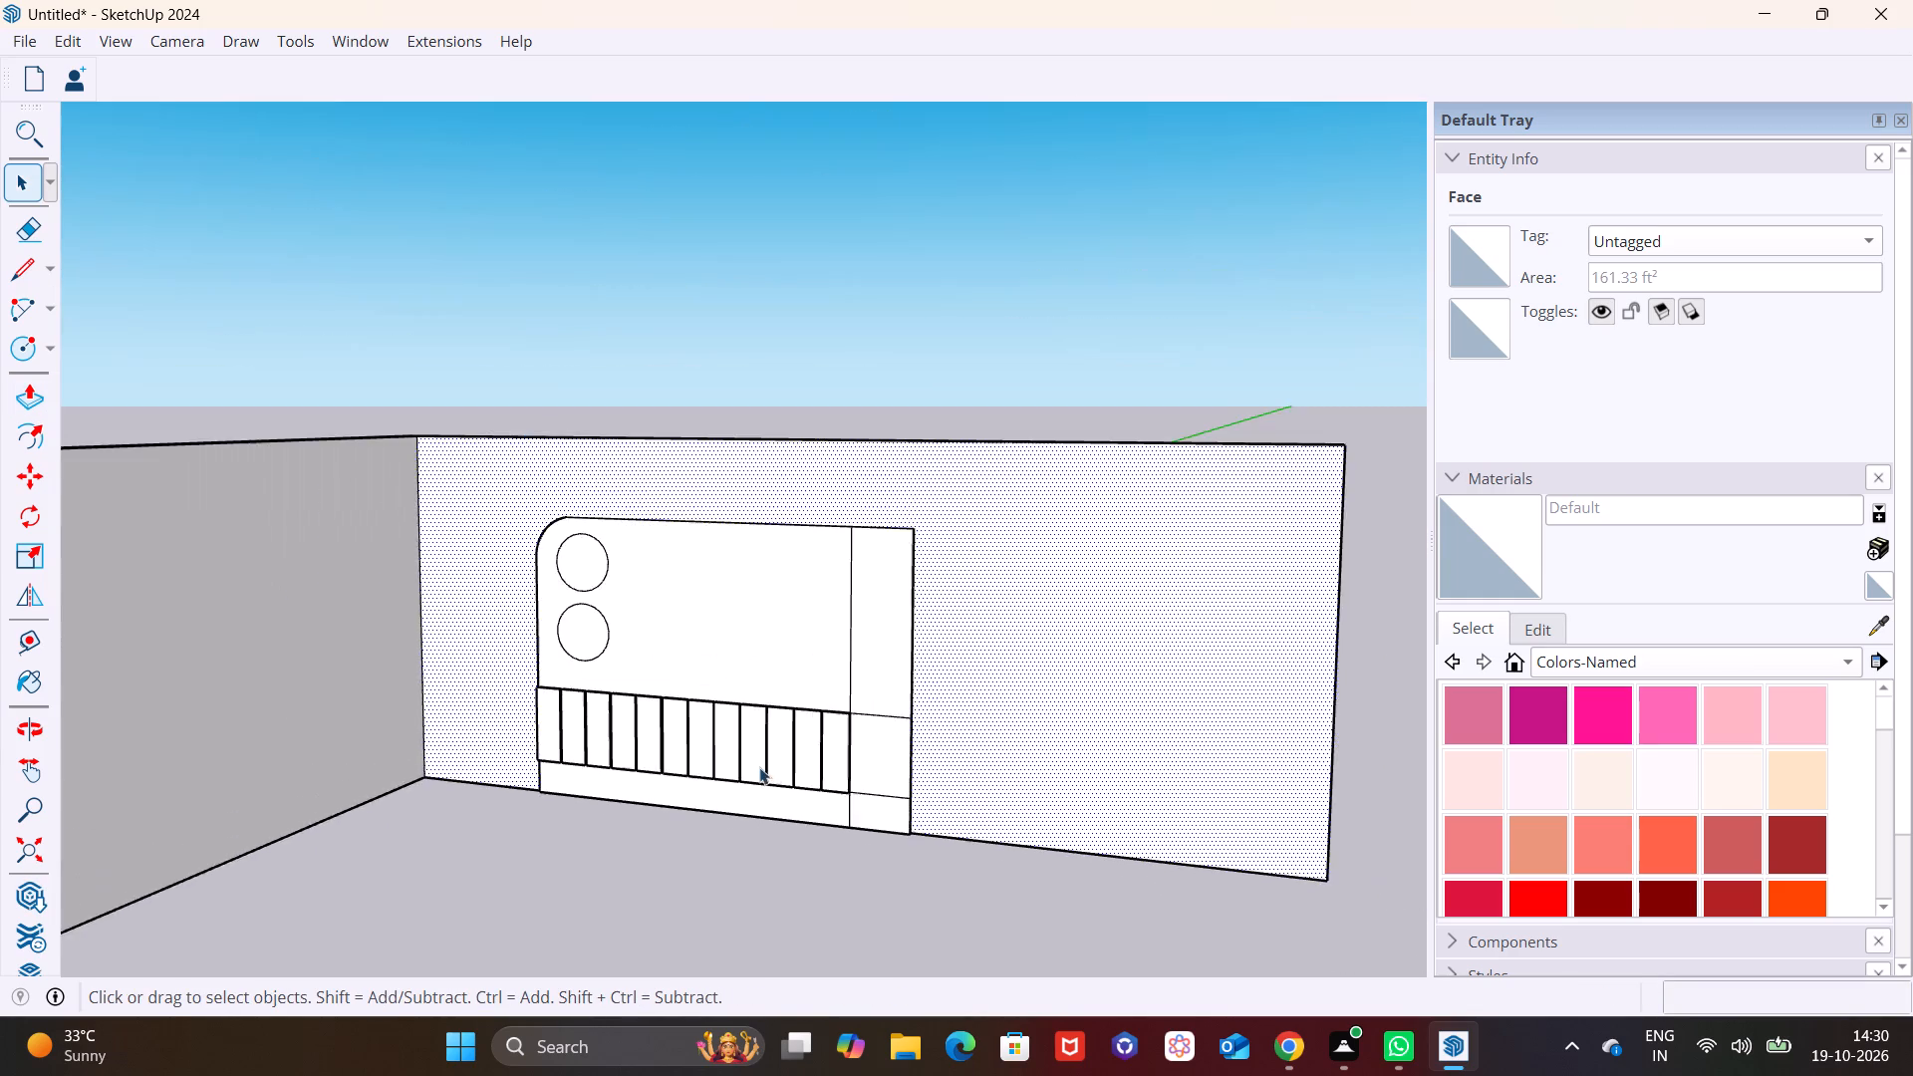
pyautogui.moveTo(761, 775); pyautogui.dragTo(989, 738, button='middle')
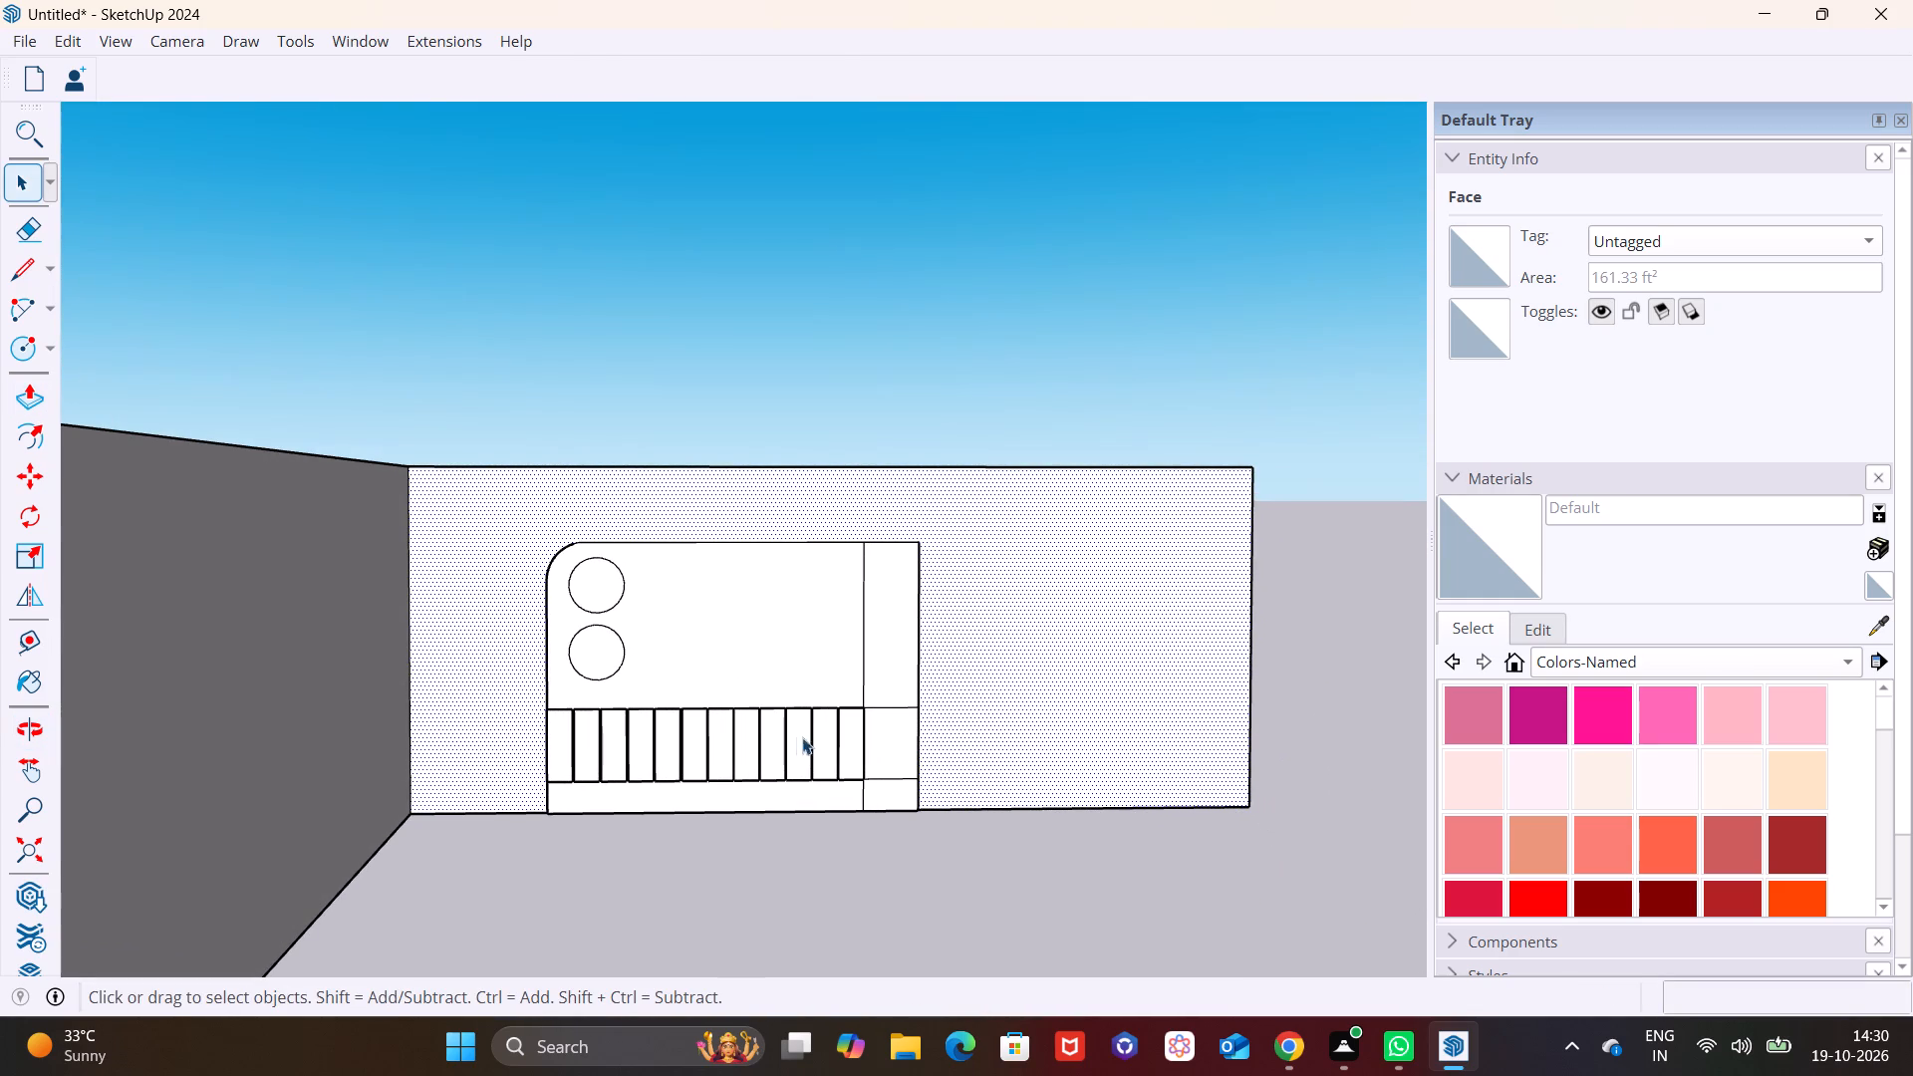
pyautogui.scroll(2, 793, 744)
pyautogui.moveTo(834, 741); pyautogui.dragTo(845, 832, button='middle')
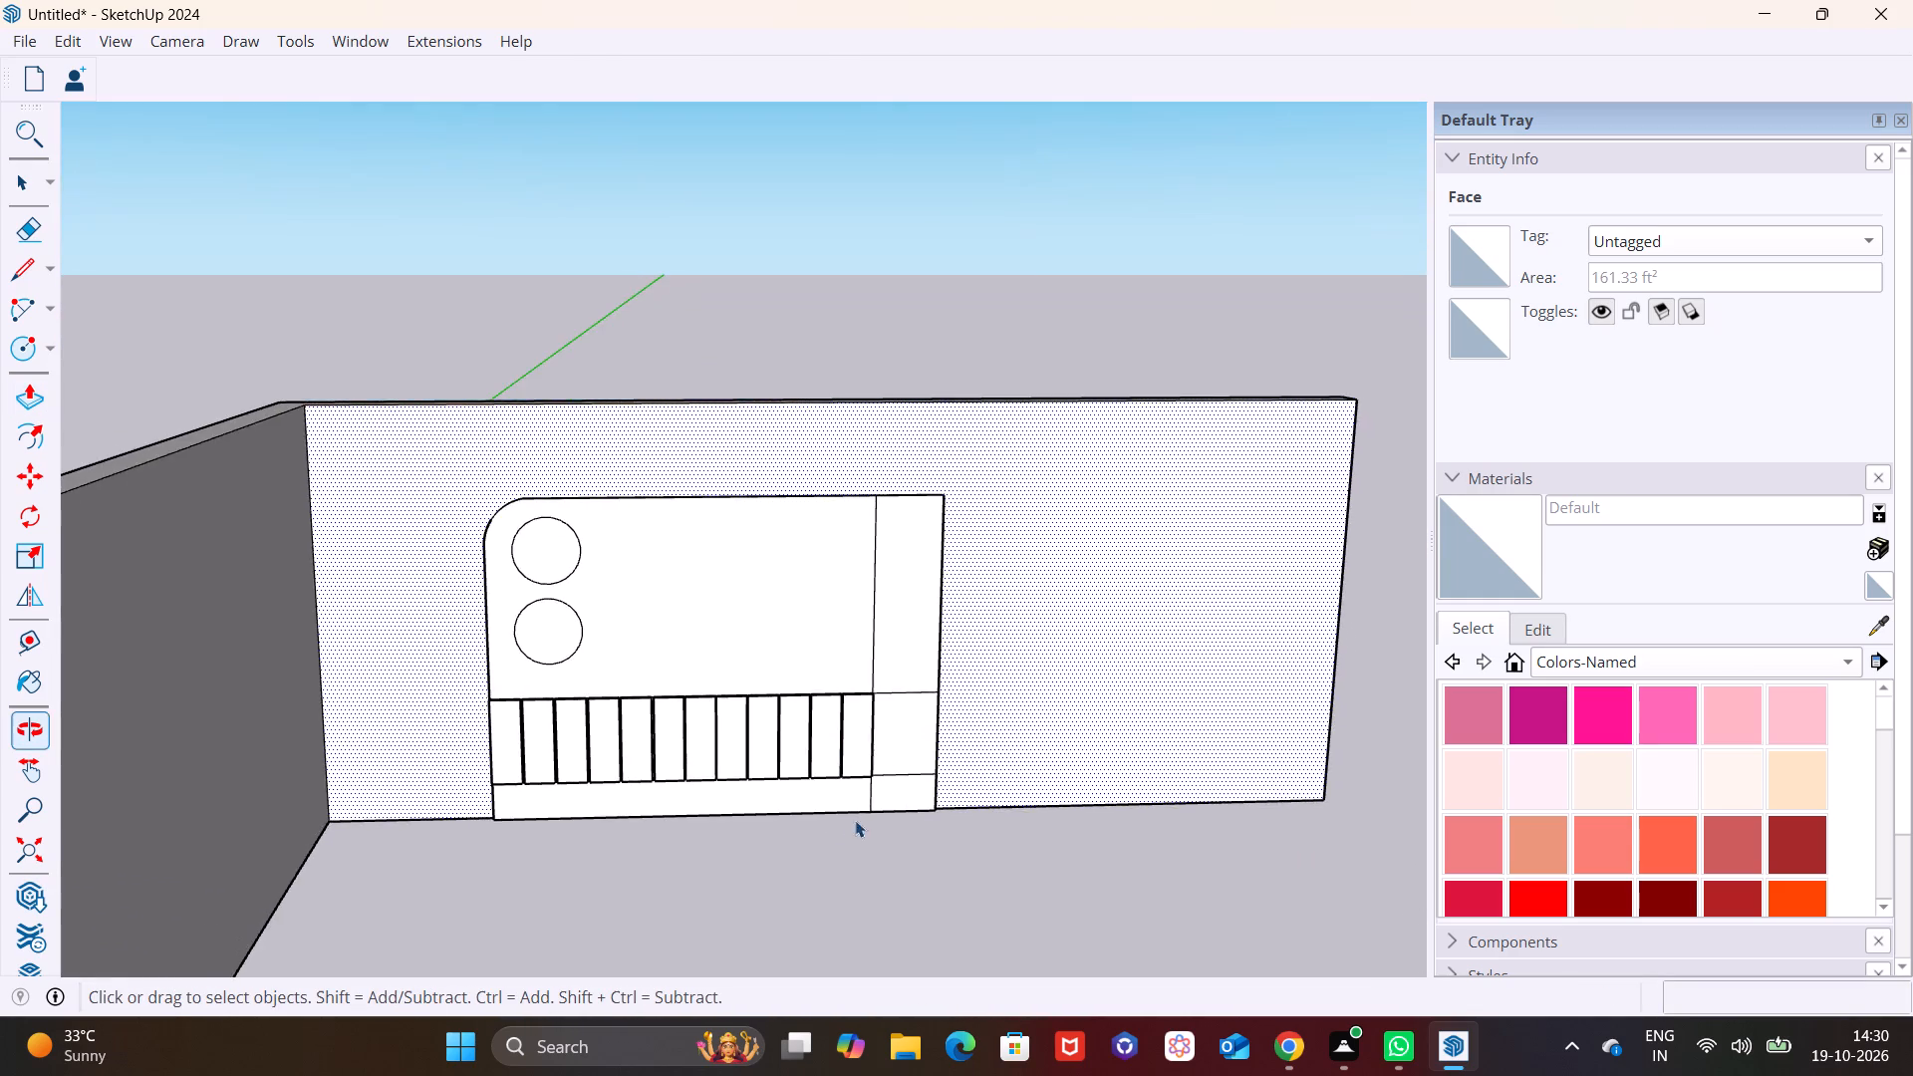
pyautogui.scroll(-1, 844, 771)
pyautogui.moveTo(776, 738); pyautogui.dragTo(706, 707, button='middle')
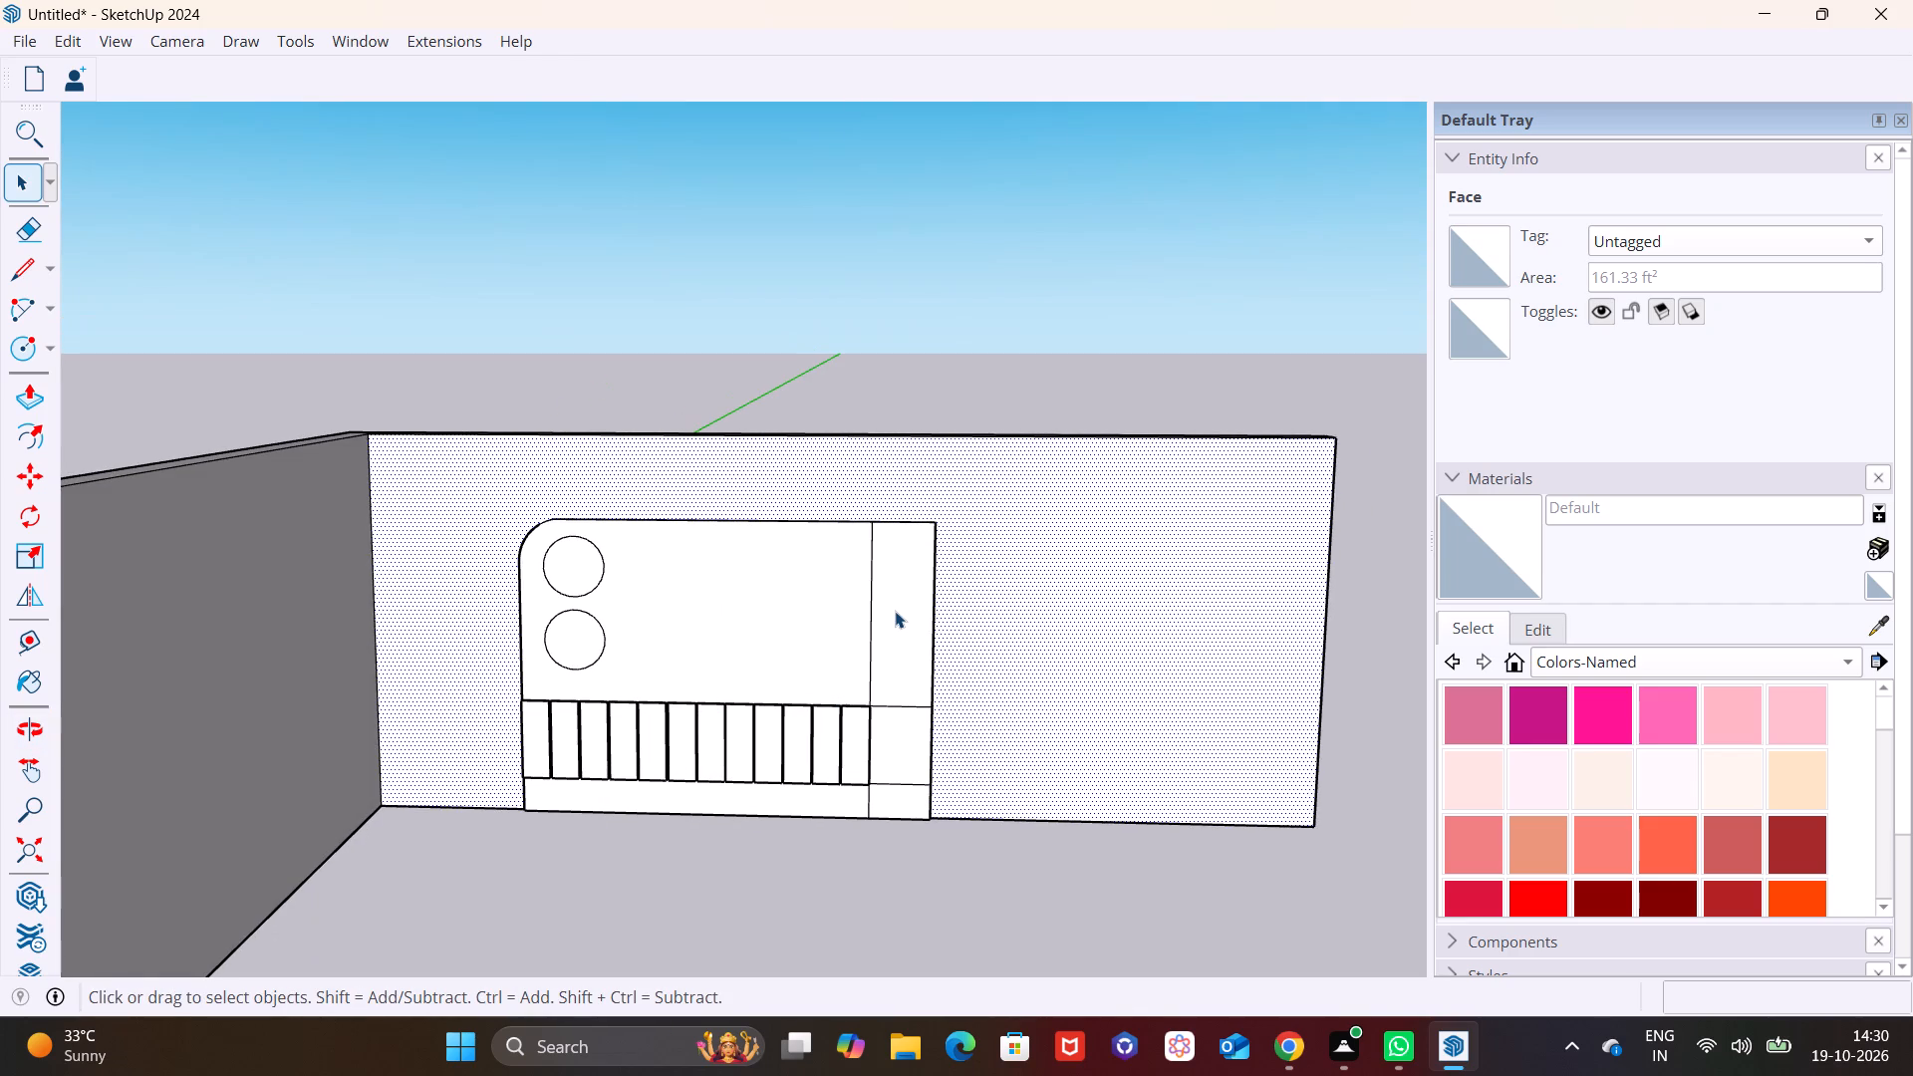
pyautogui.scroll(2, 897, 607)
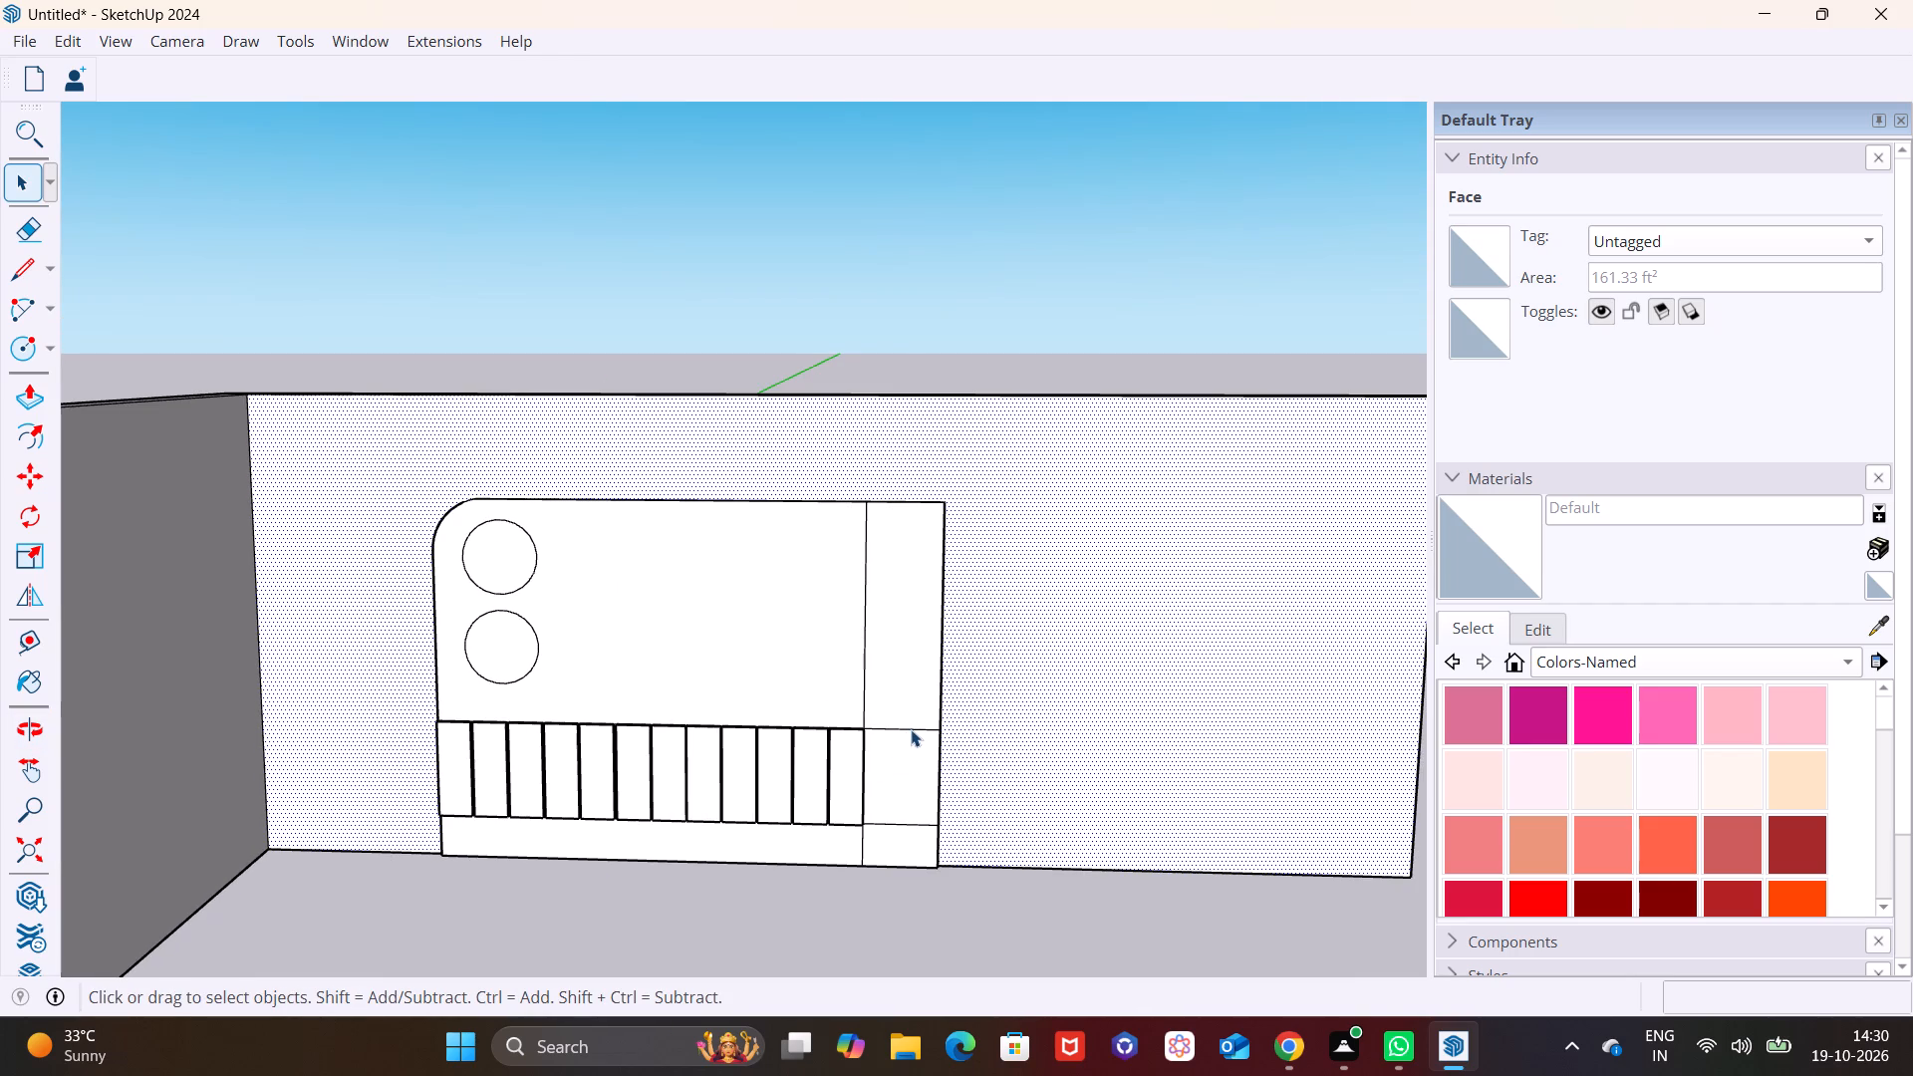
pyautogui.click(911, 729)
pyautogui.press('Delete')
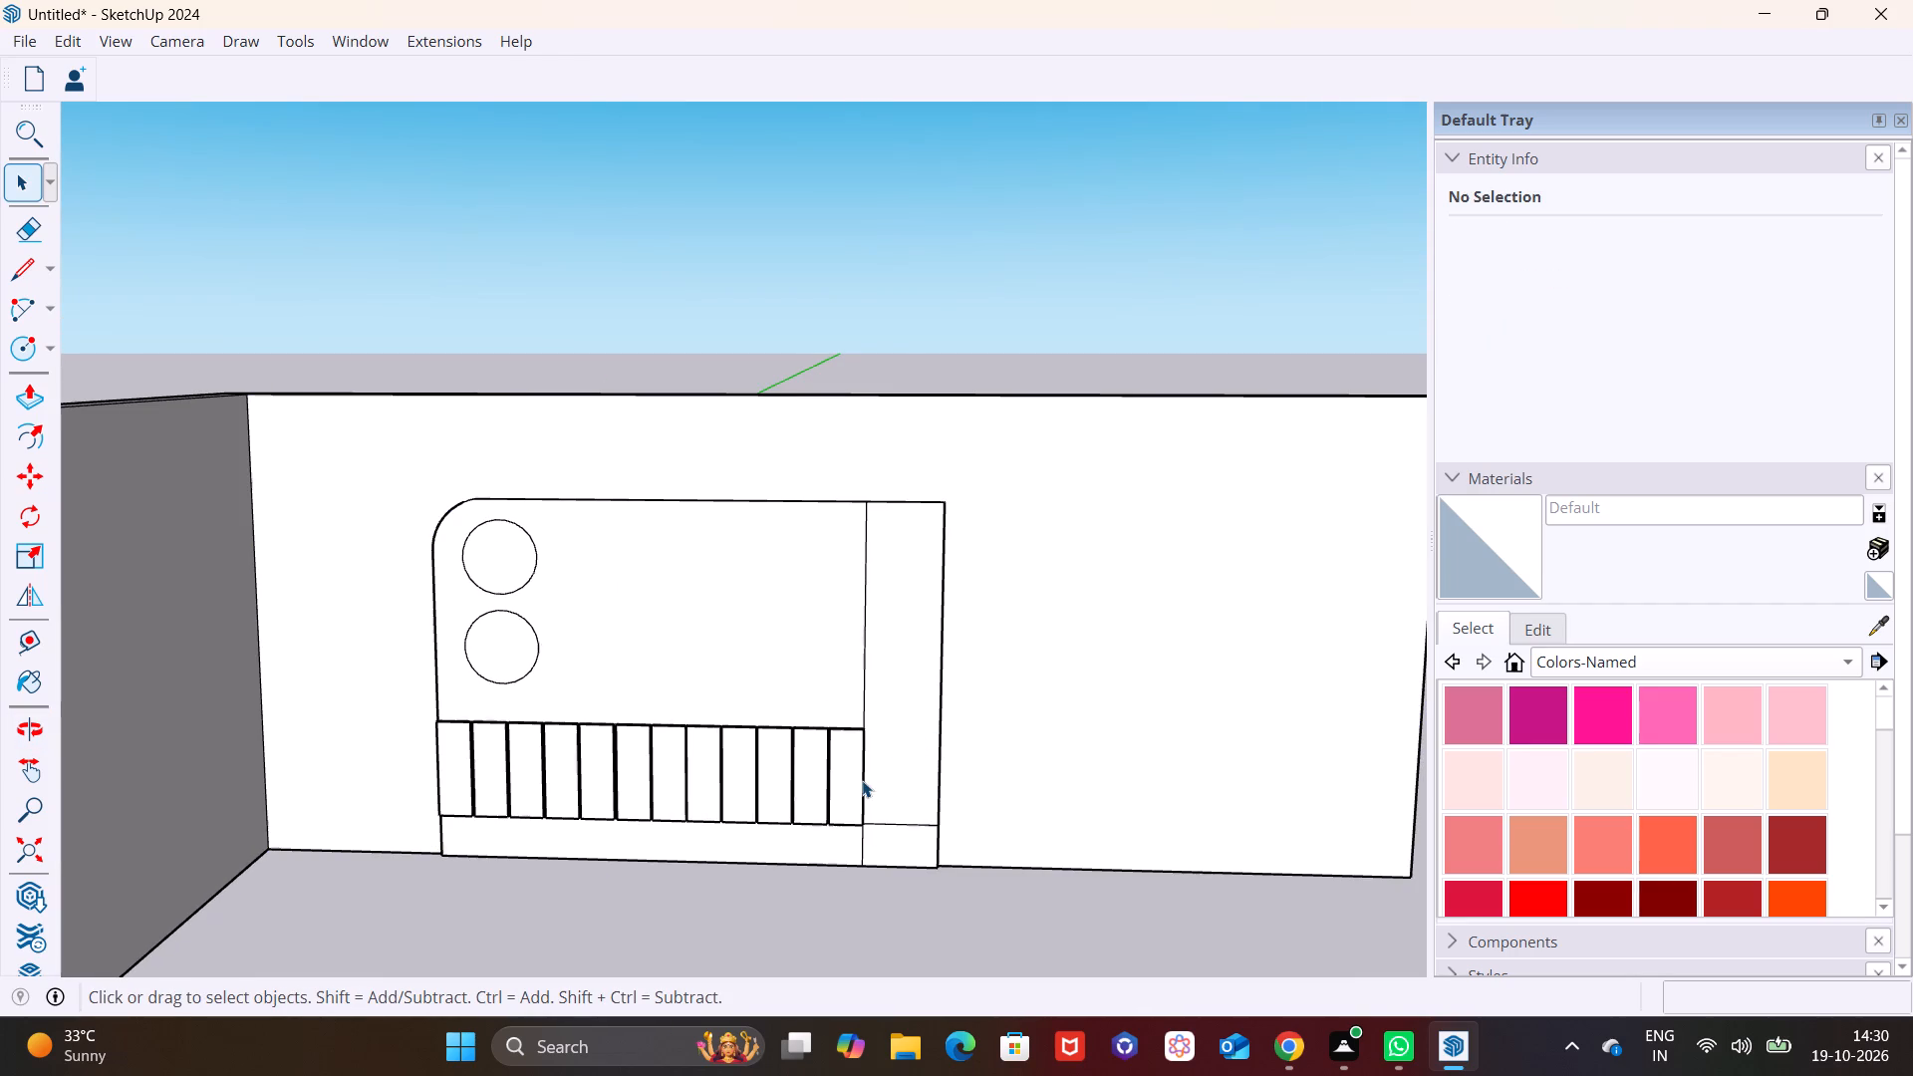
# Draw a rectangle about 1" by 6' 10 5/8" along the dividing edge, from the panel's top to the lower band line.
pyautogui.scroll(5, 874, 746)
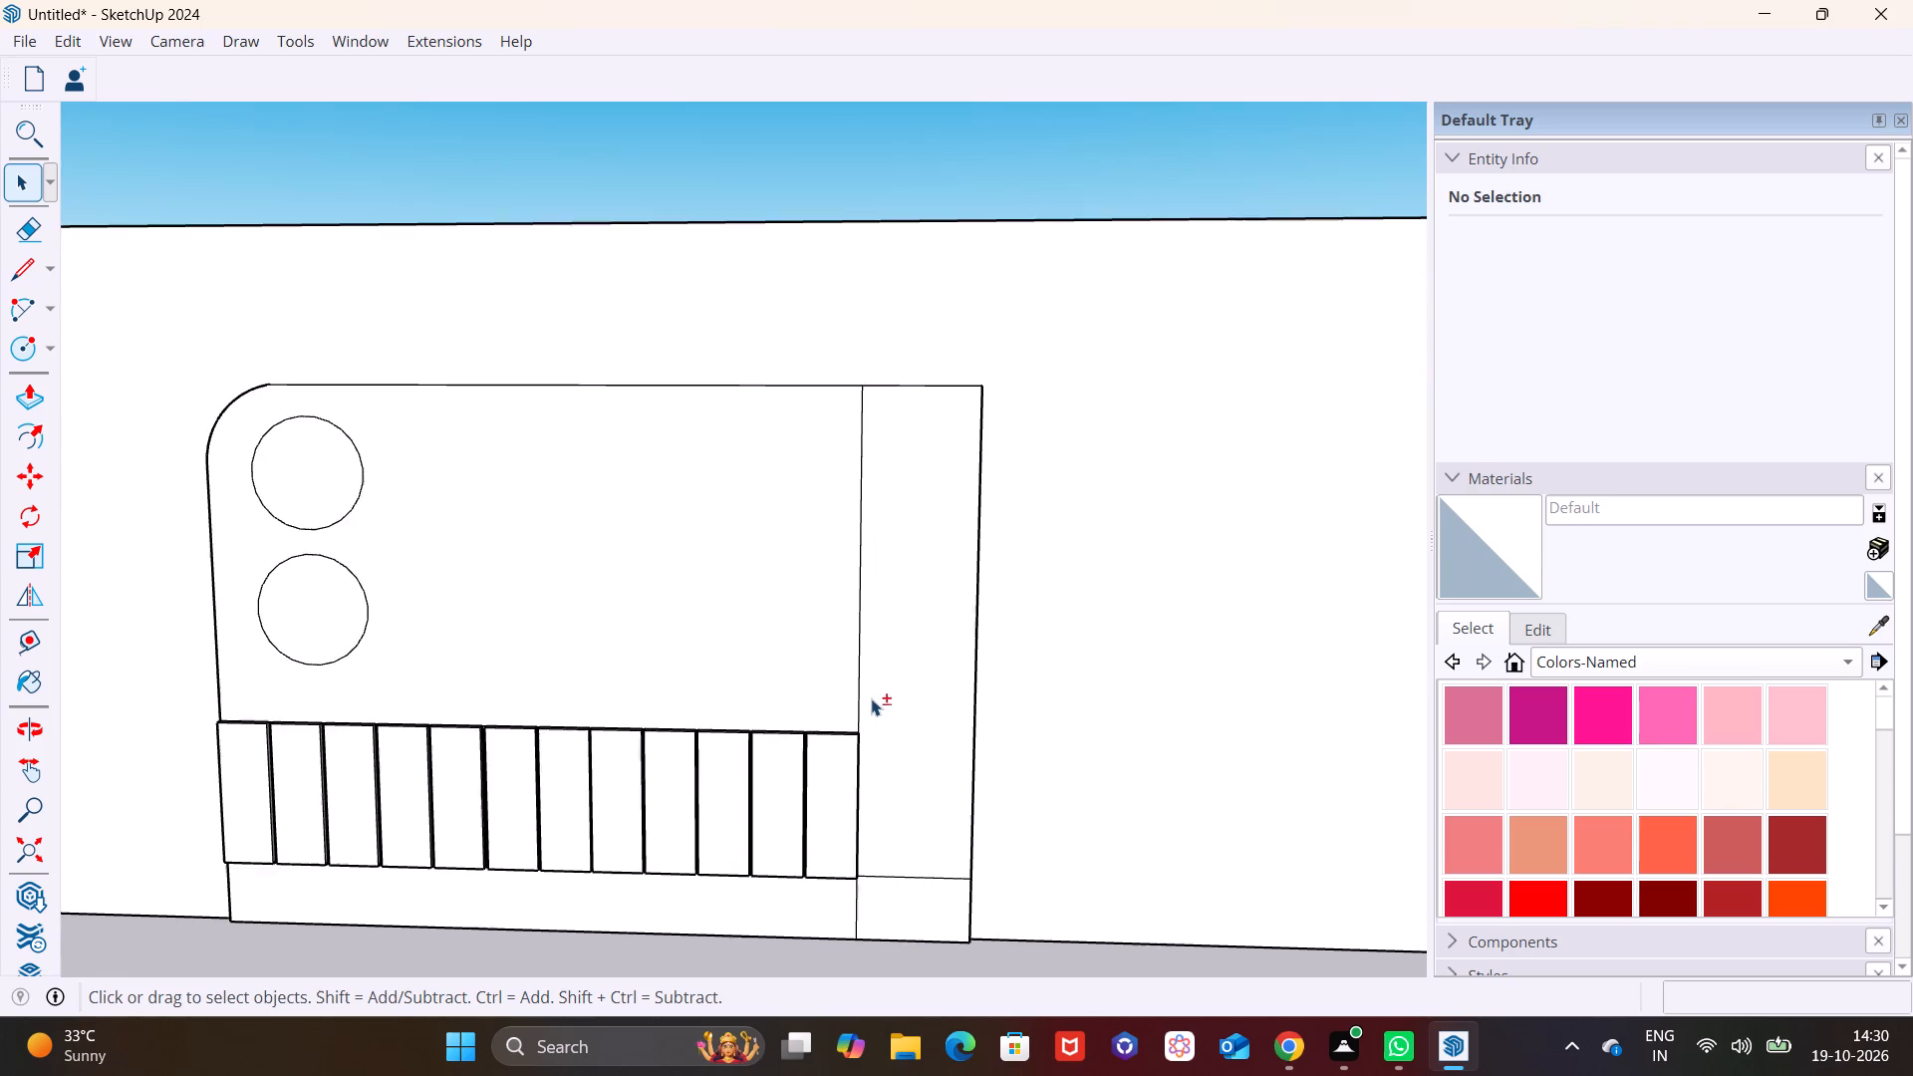
pyautogui.keyDown('shift'); pyautogui.moveTo(849, 696); pyautogui.dragTo(752, 668, button='middle'); pyautogui.keyUp('shift')
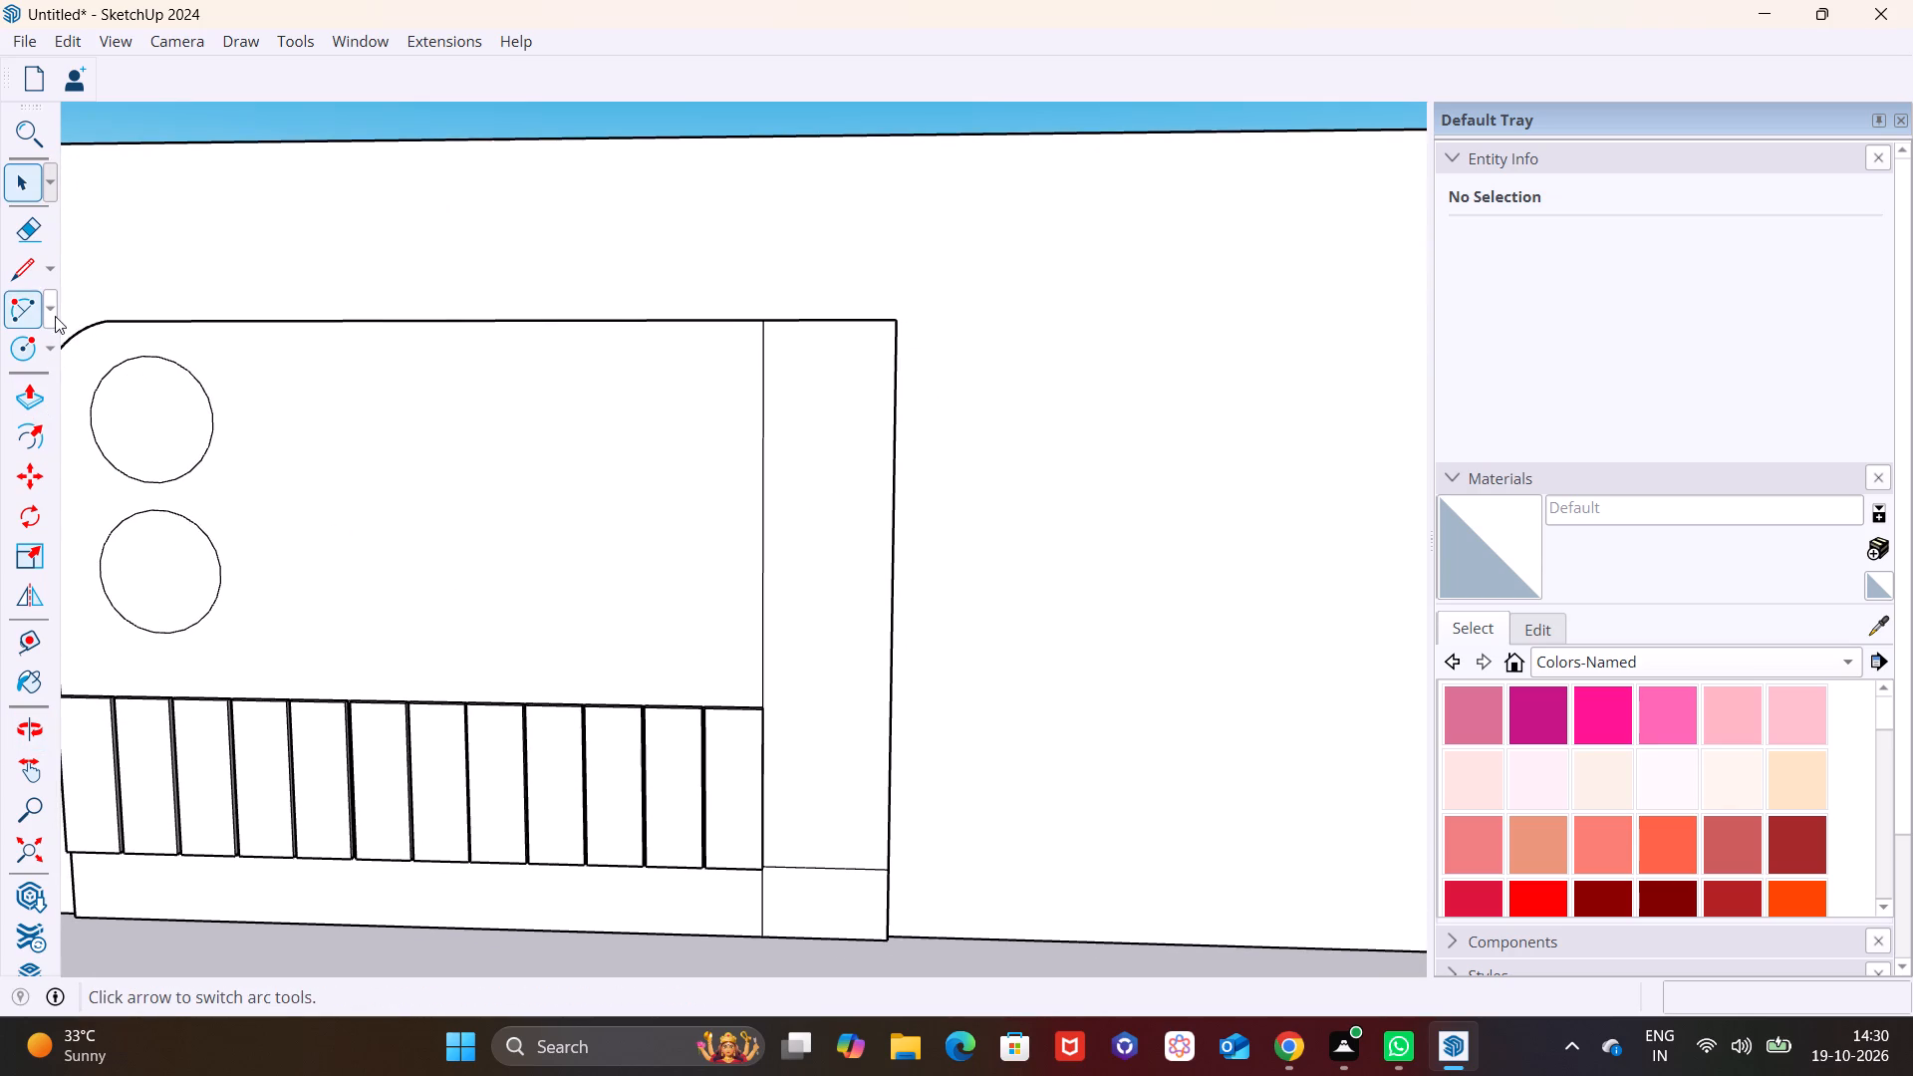
pyautogui.click(55, 338)
pyautogui.click(61, 389)
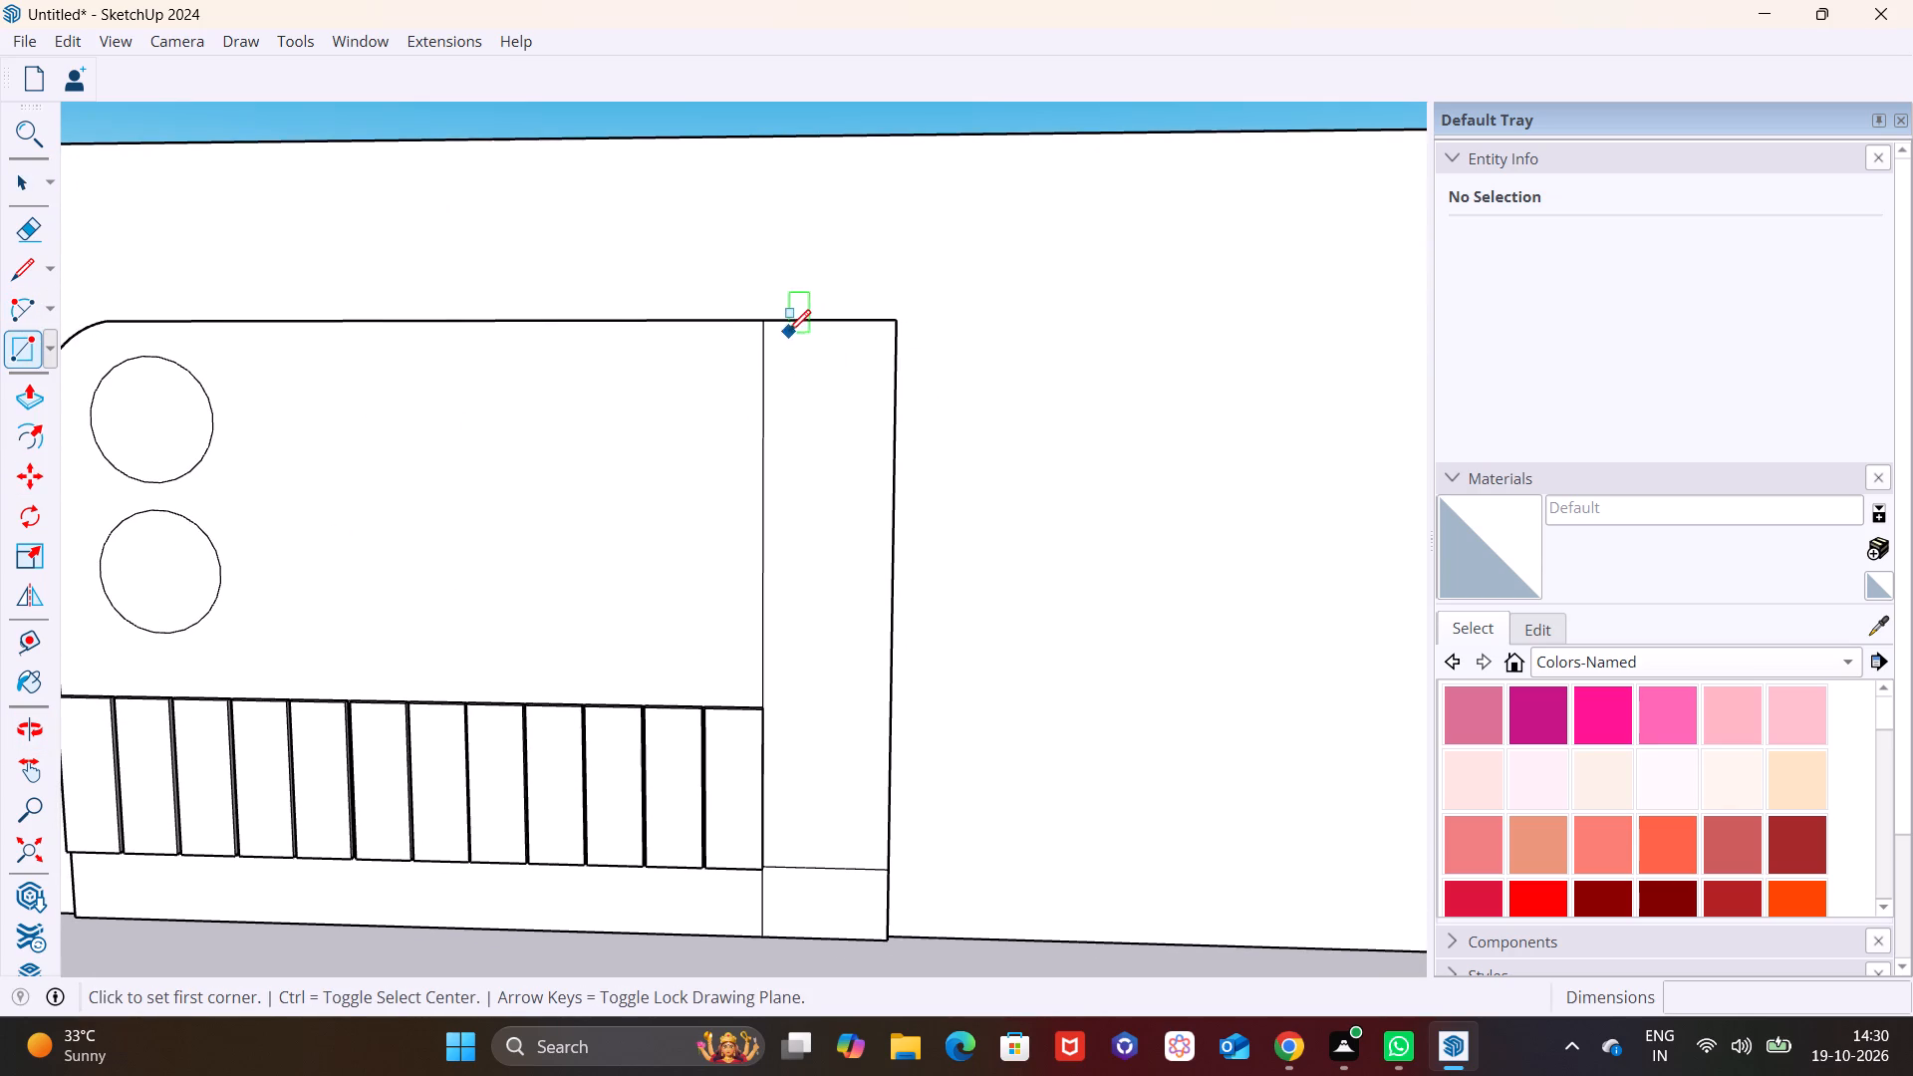
pyautogui.click(767, 330)
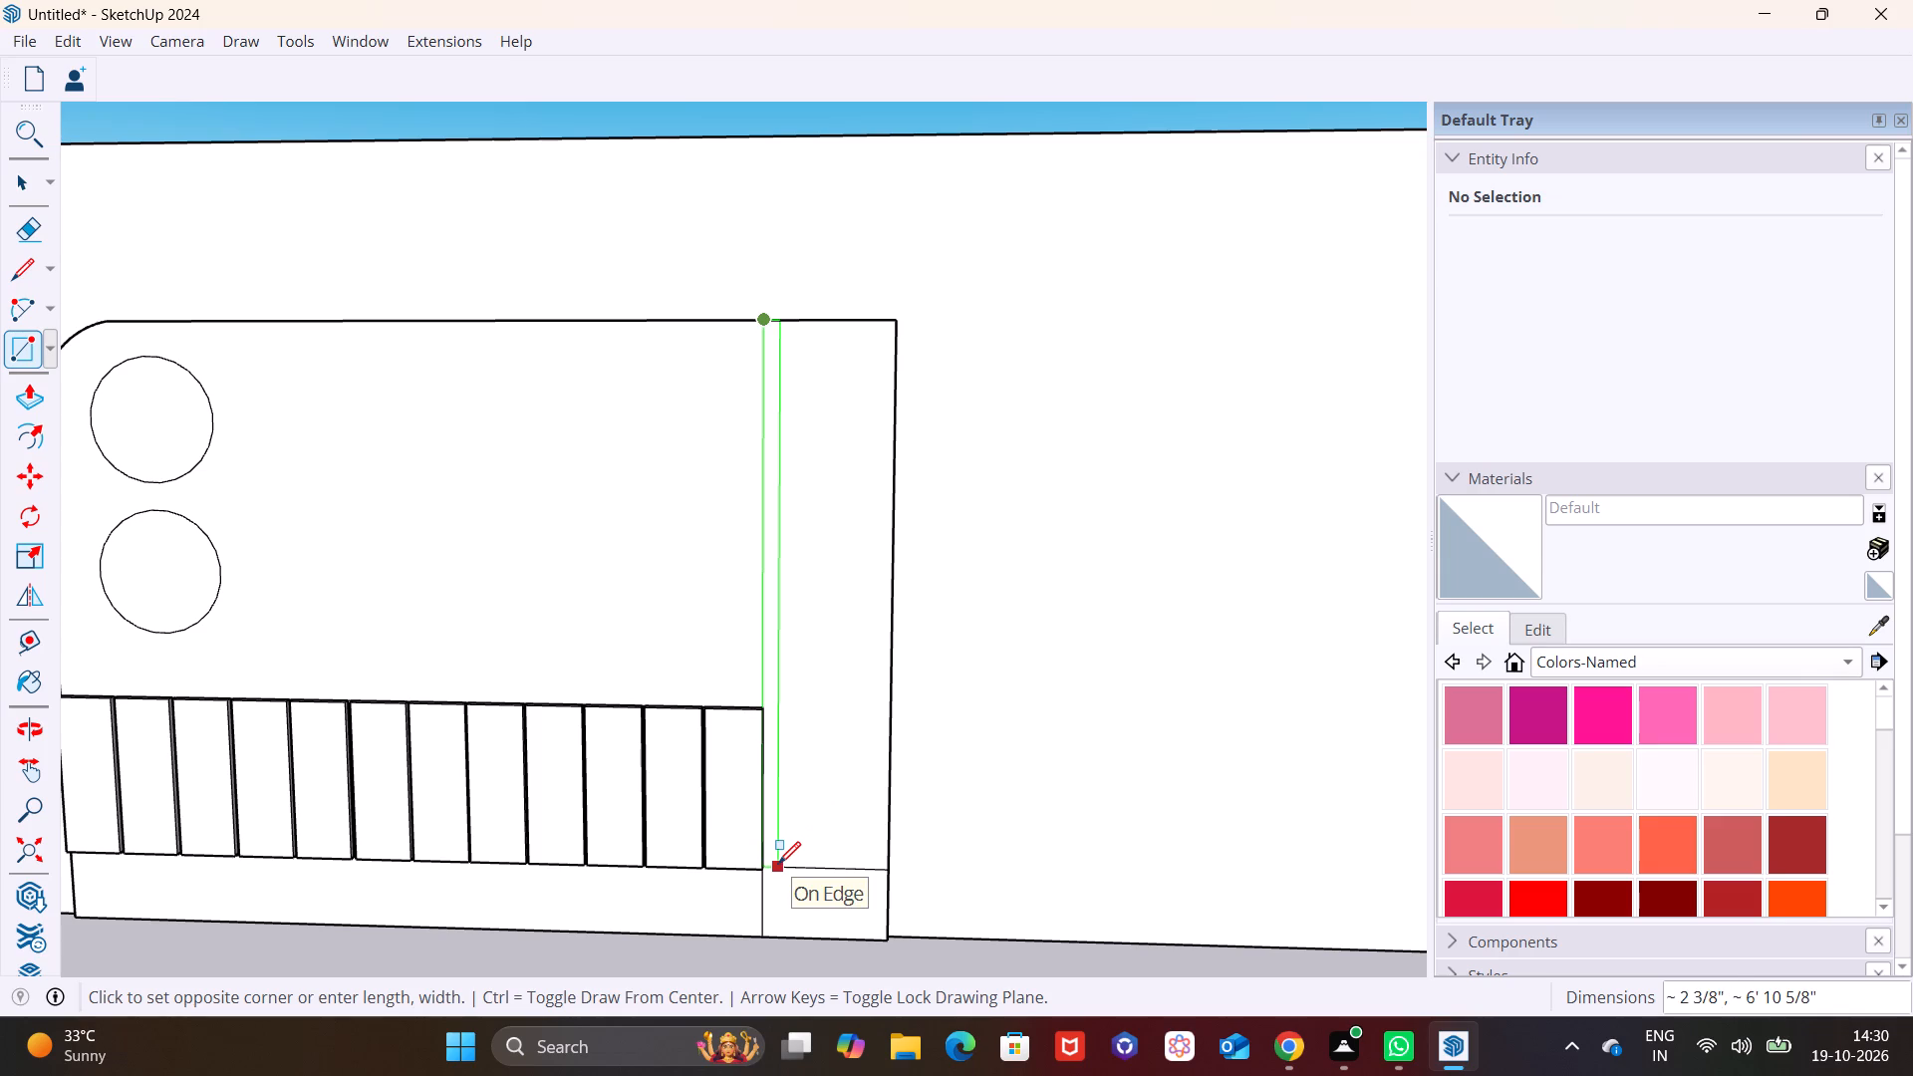
pyautogui.scroll(3, 776, 860)
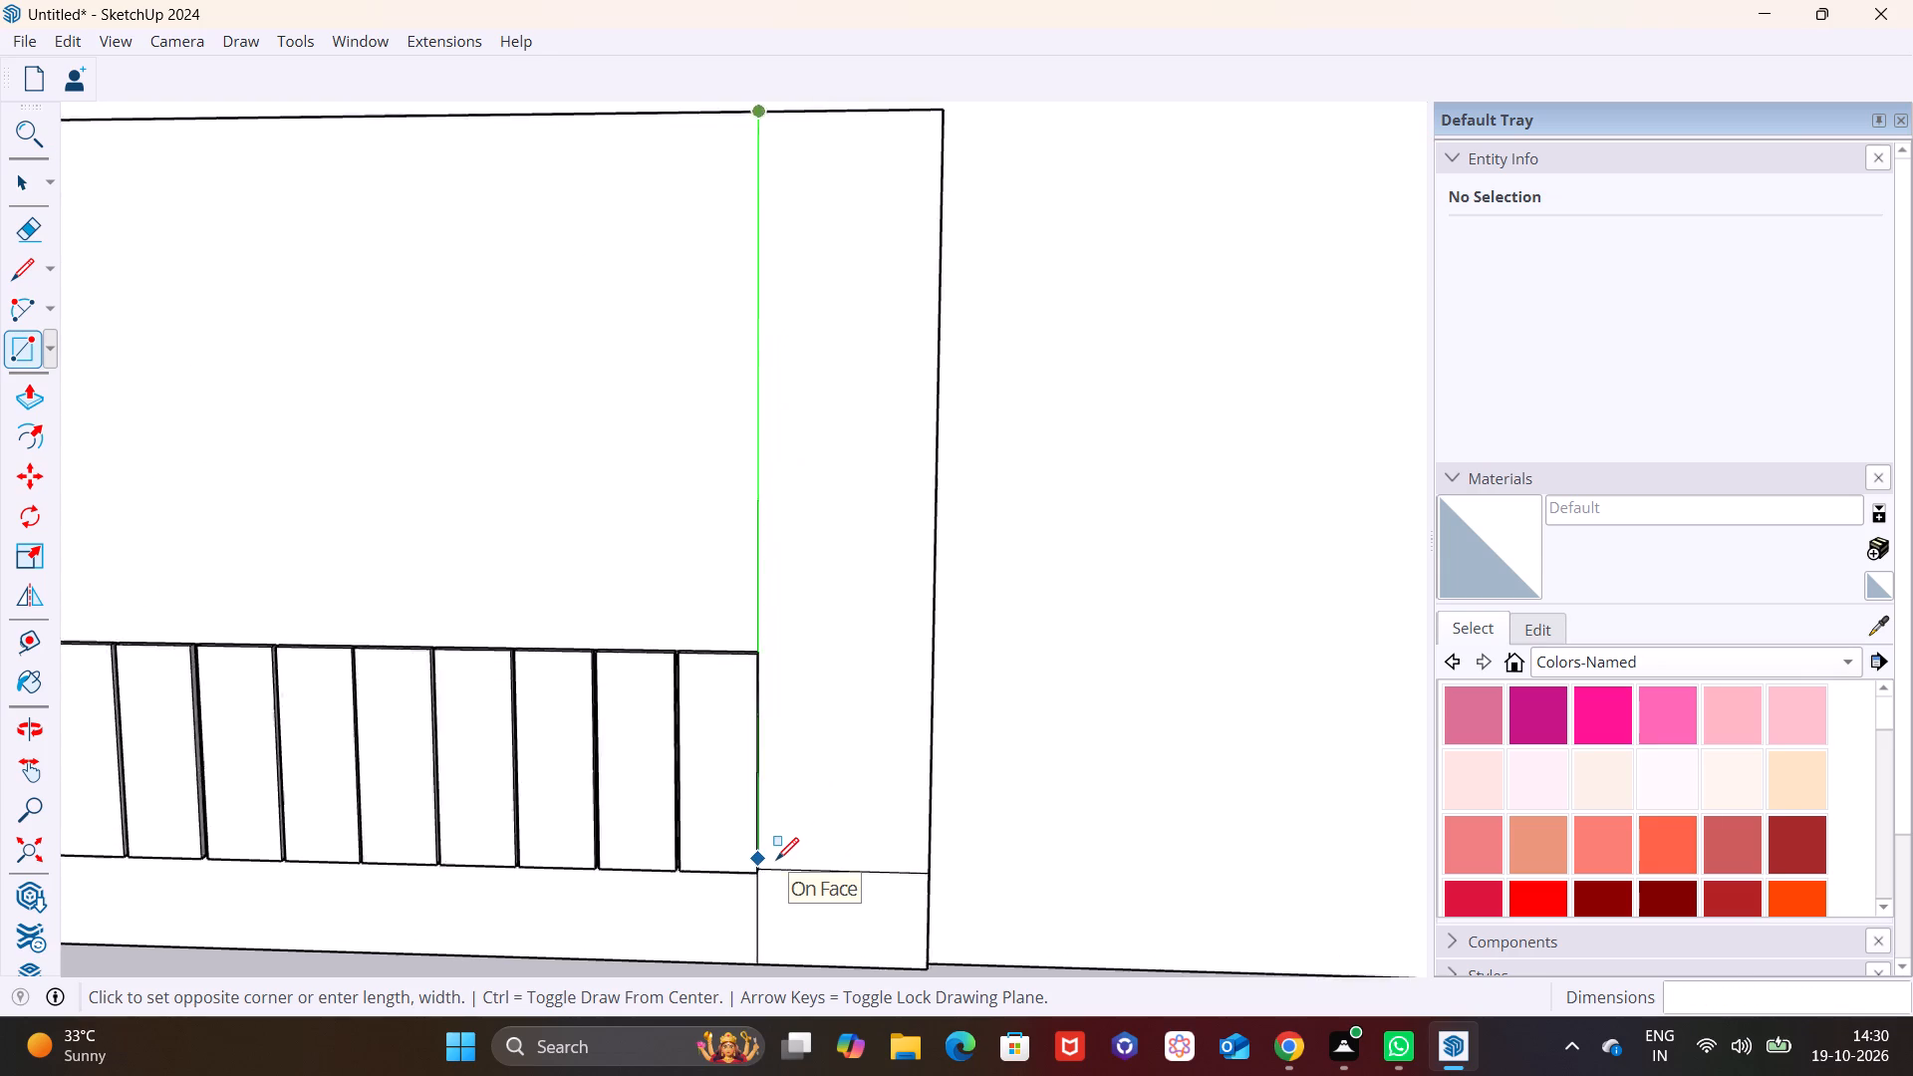
pyautogui.scroll(5, 776, 860)
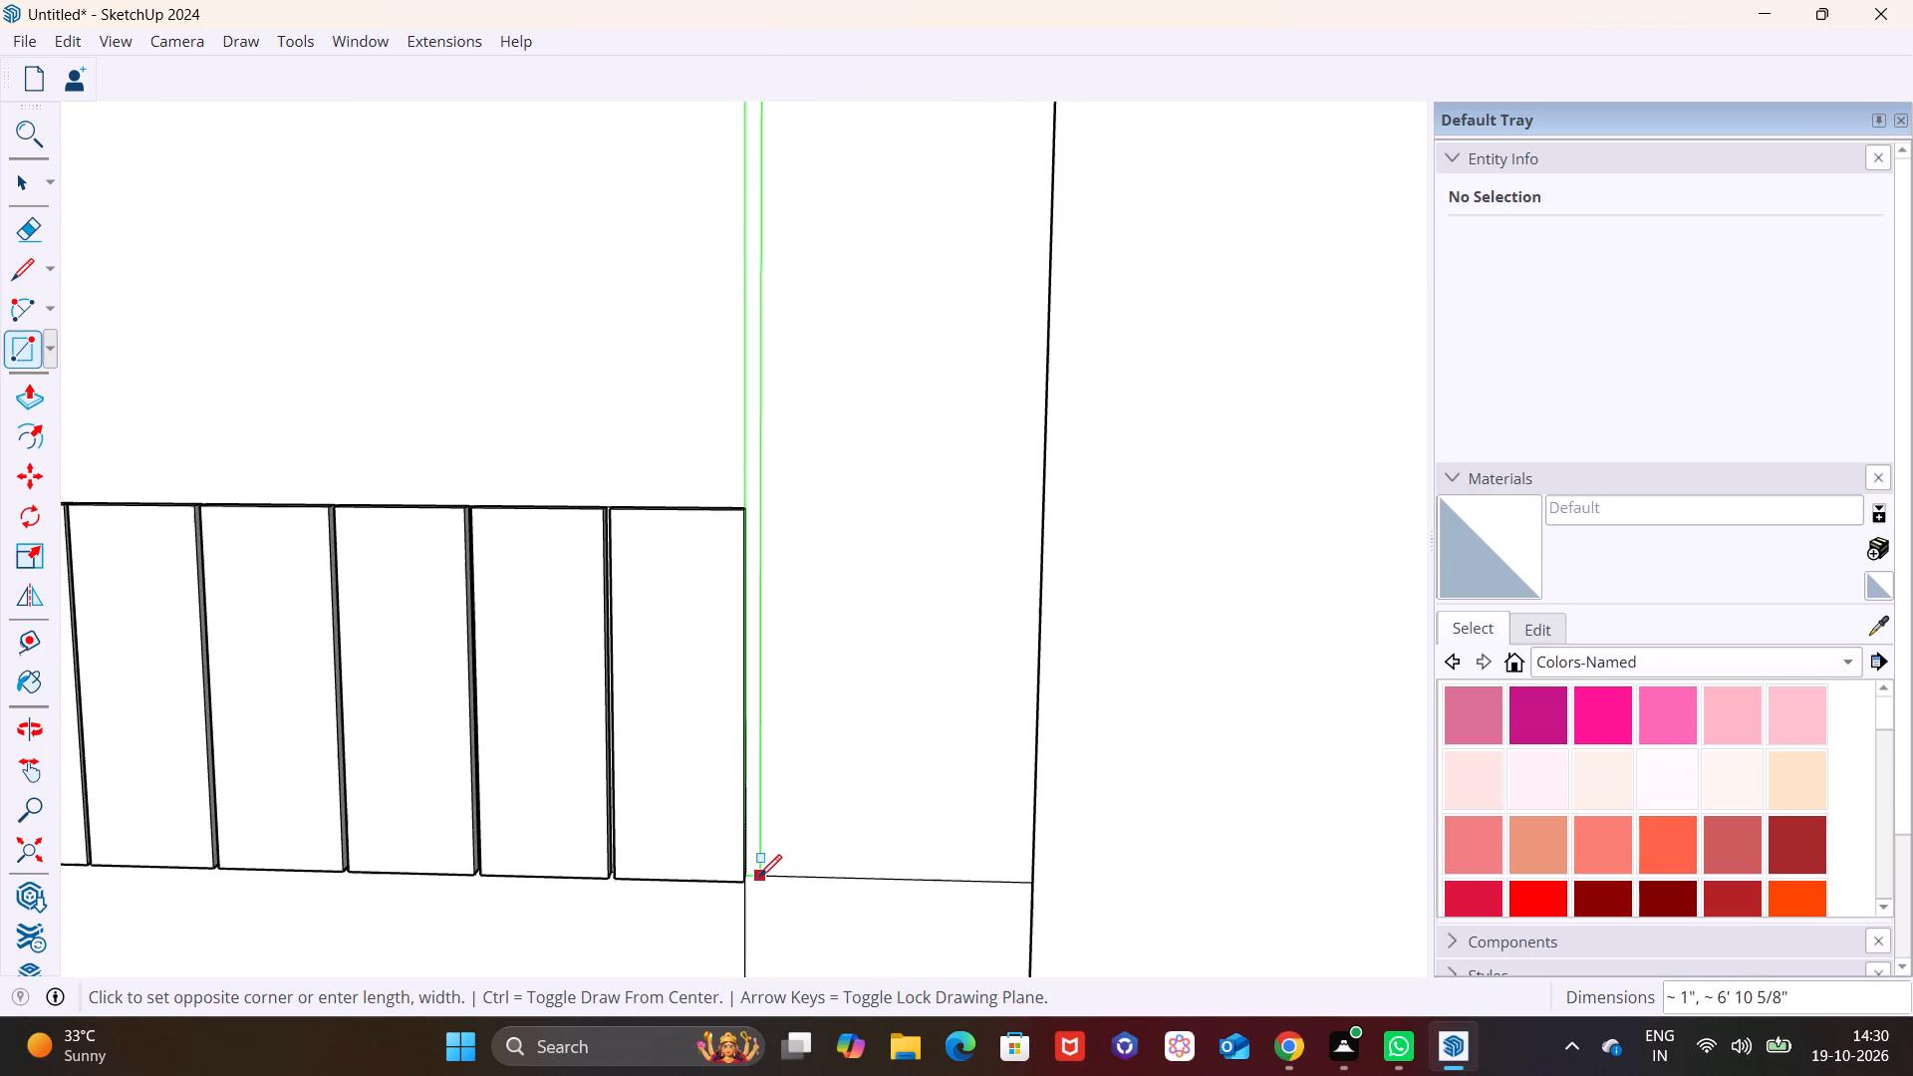
pyautogui.click(759, 877)
# Make the narrow vertical rectangle and its edges into a group.
pyautogui.press('space')
pyautogui.click(755, 483)
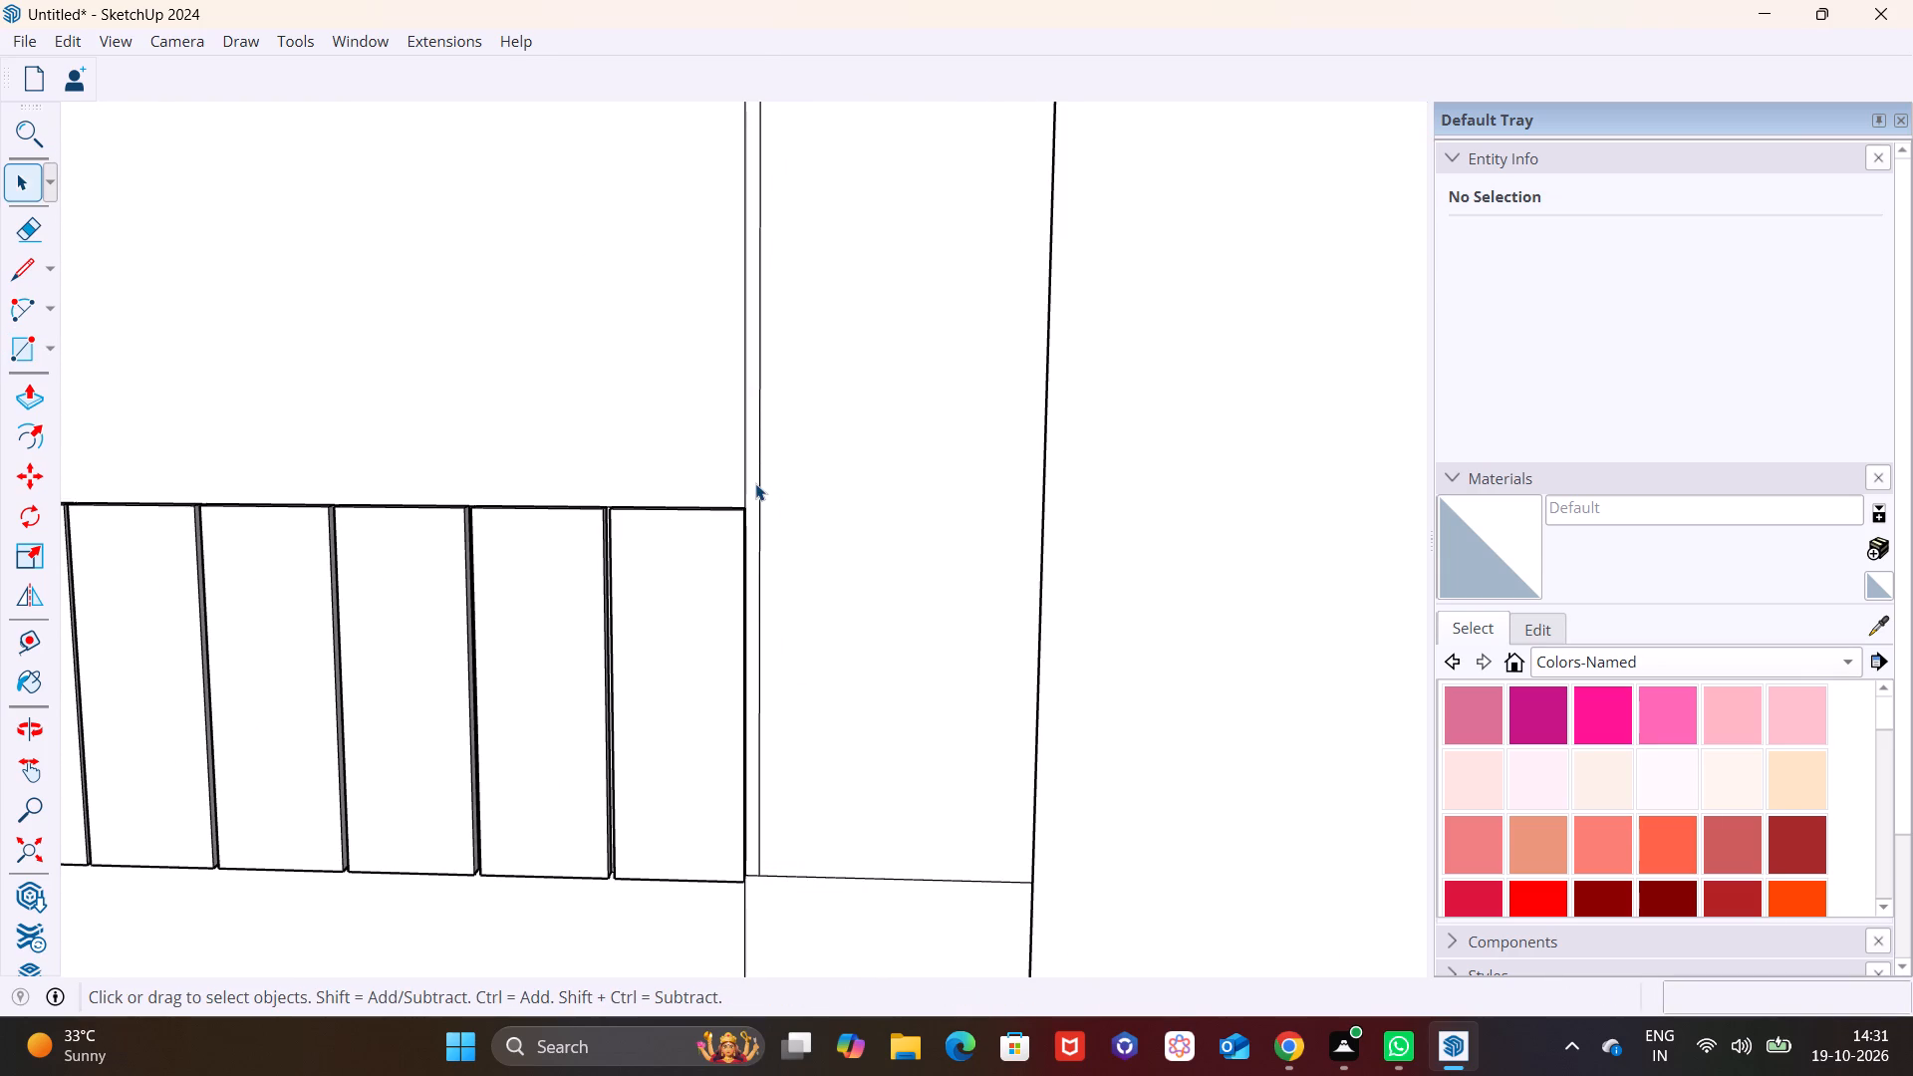
pyautogui.doubleClick(755, 483)
pyautogui.rightClick(755, 483)
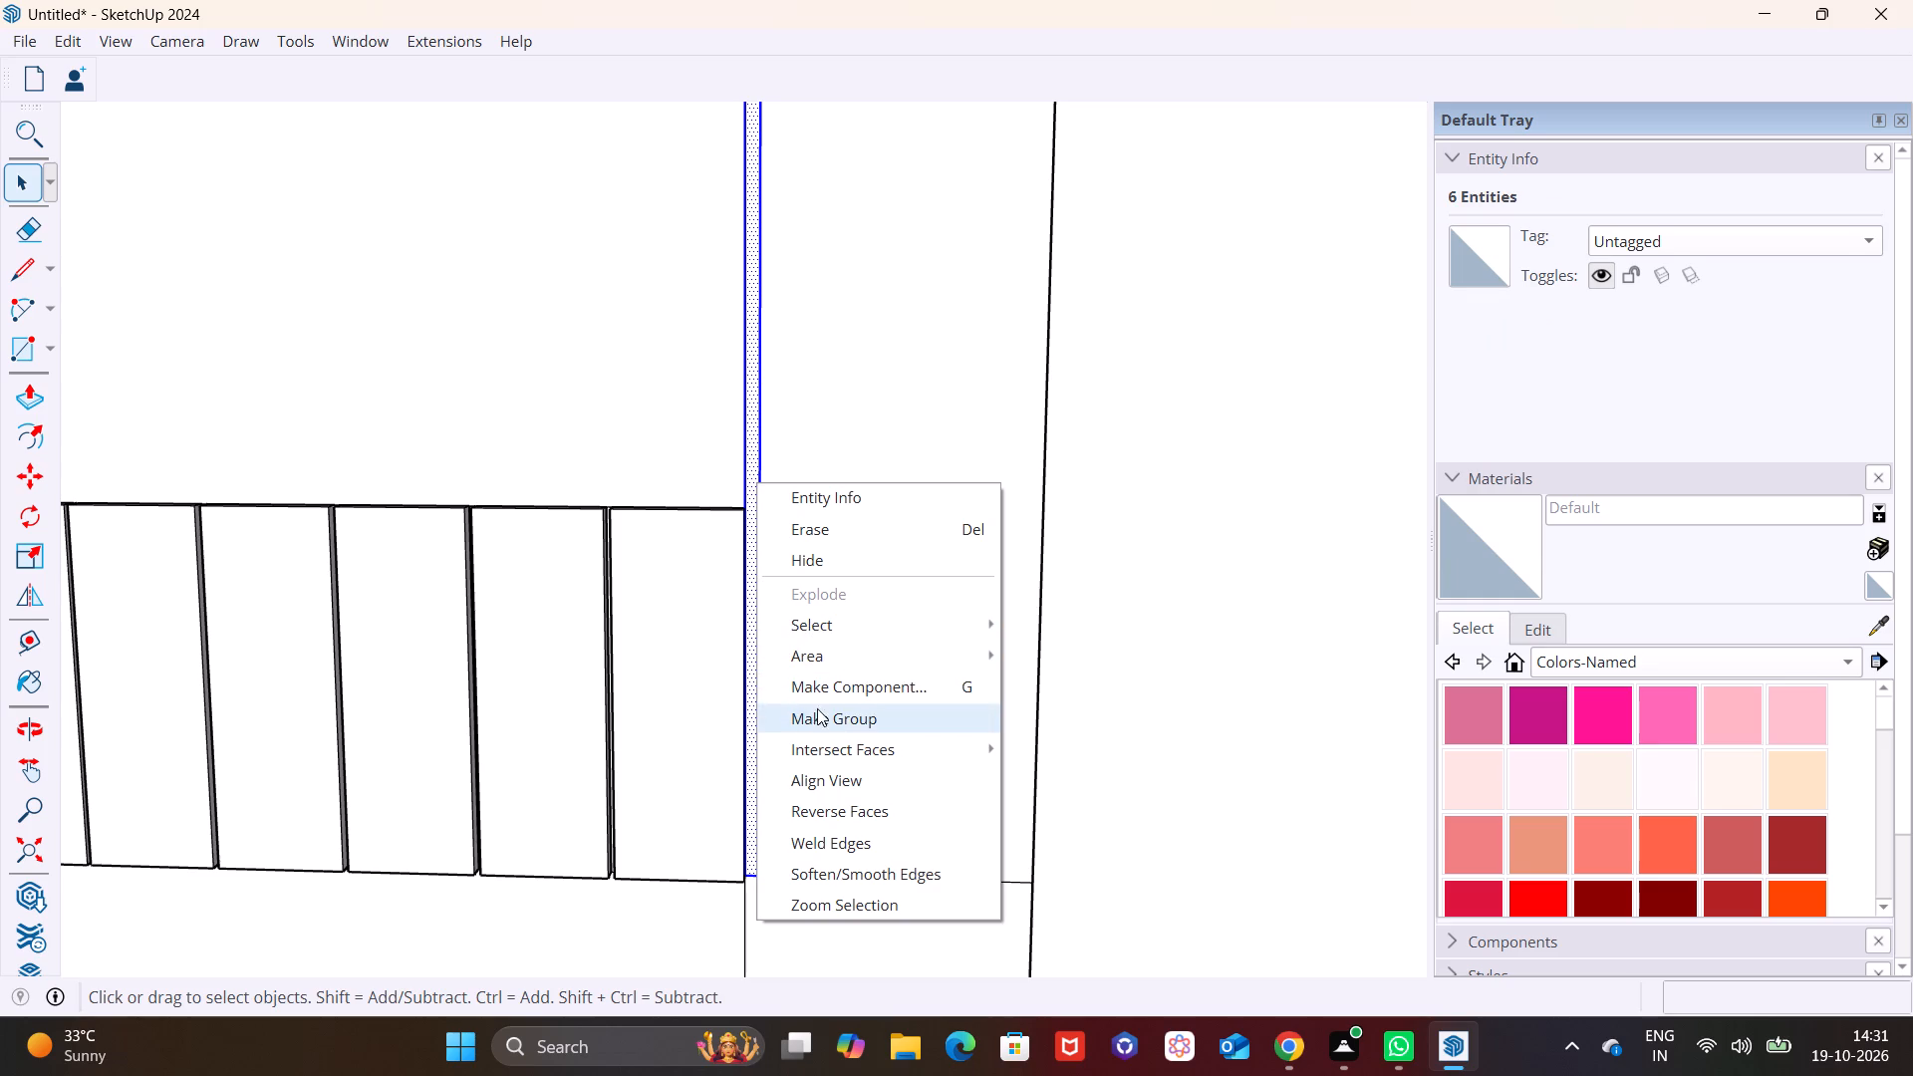
pyautogui.click(822, 715)
# Push/Pull the grouped narrow vertical rectangle about 3/8" to give the strip thickness.
pyautogui.click(35, 383)
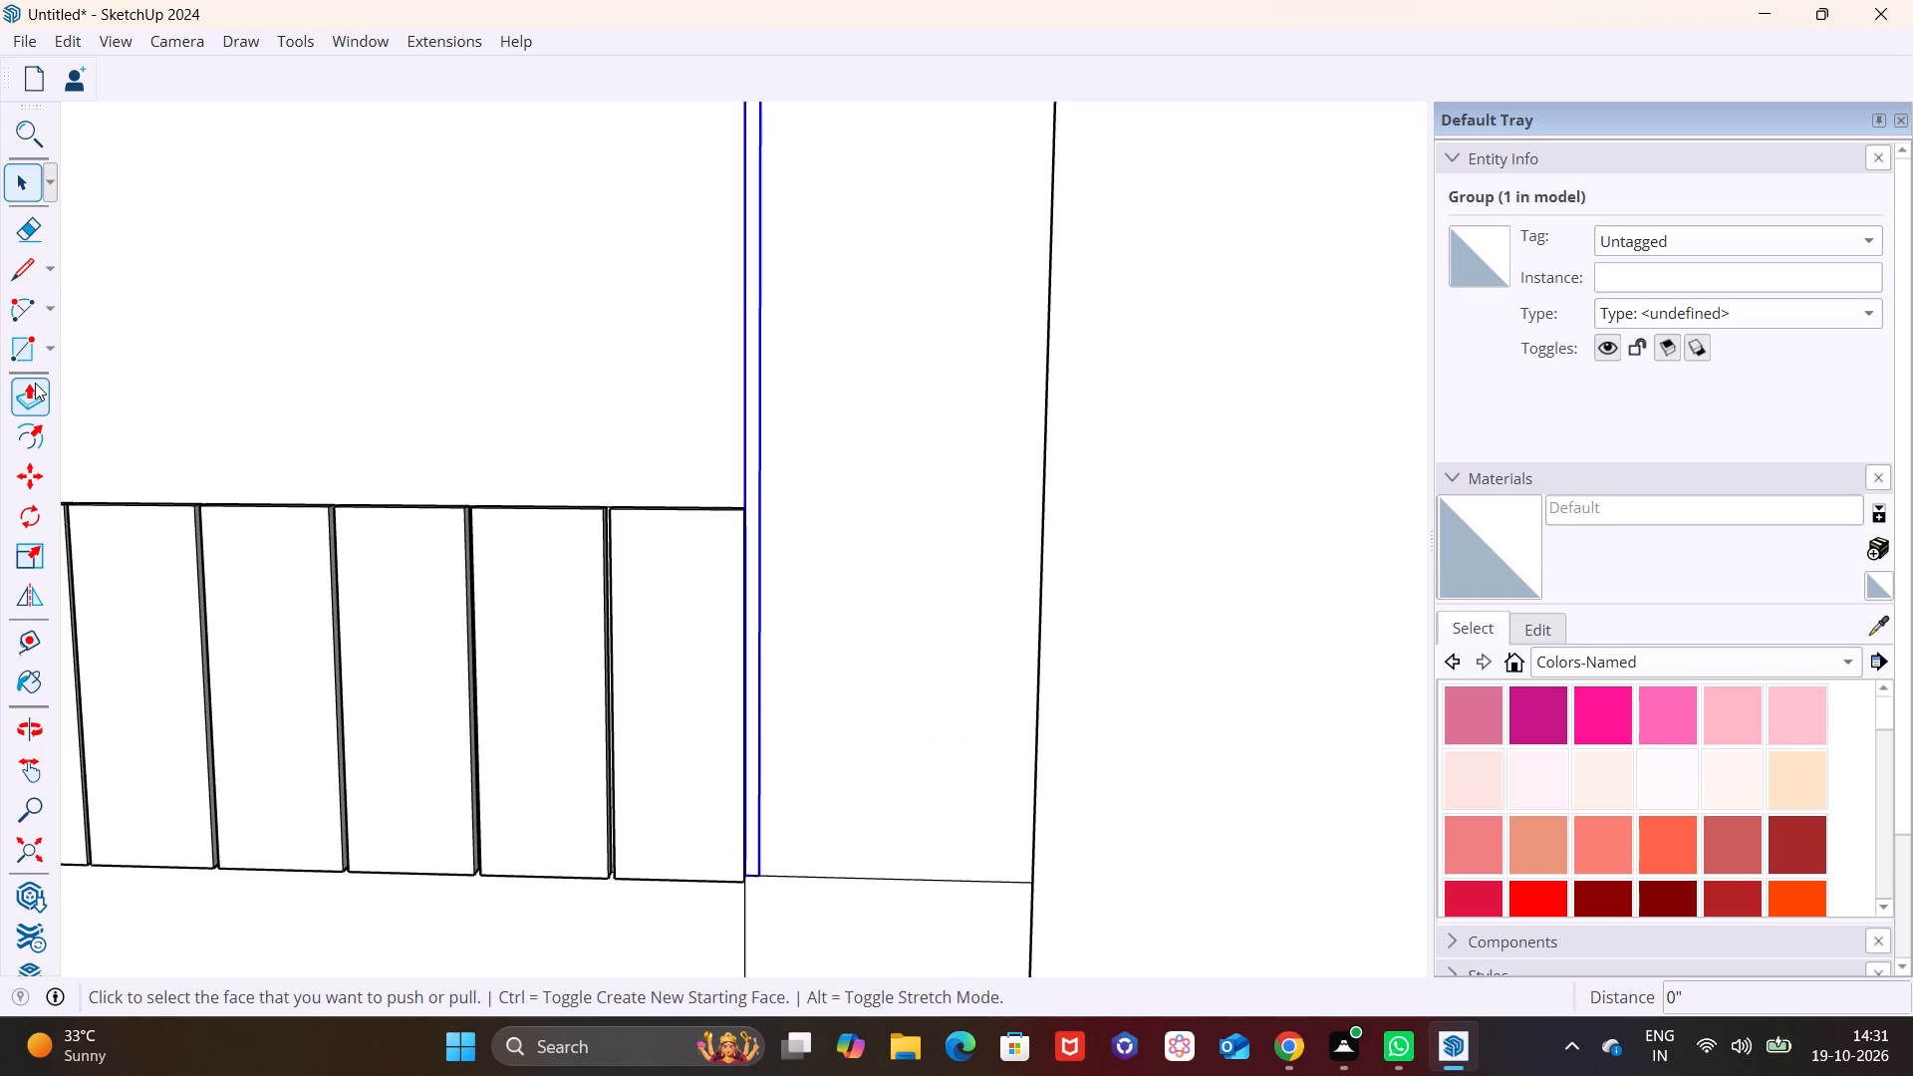
pyautogui.moveTo(750, 424); pyautogui.dragTo(482, 689, button='middle')
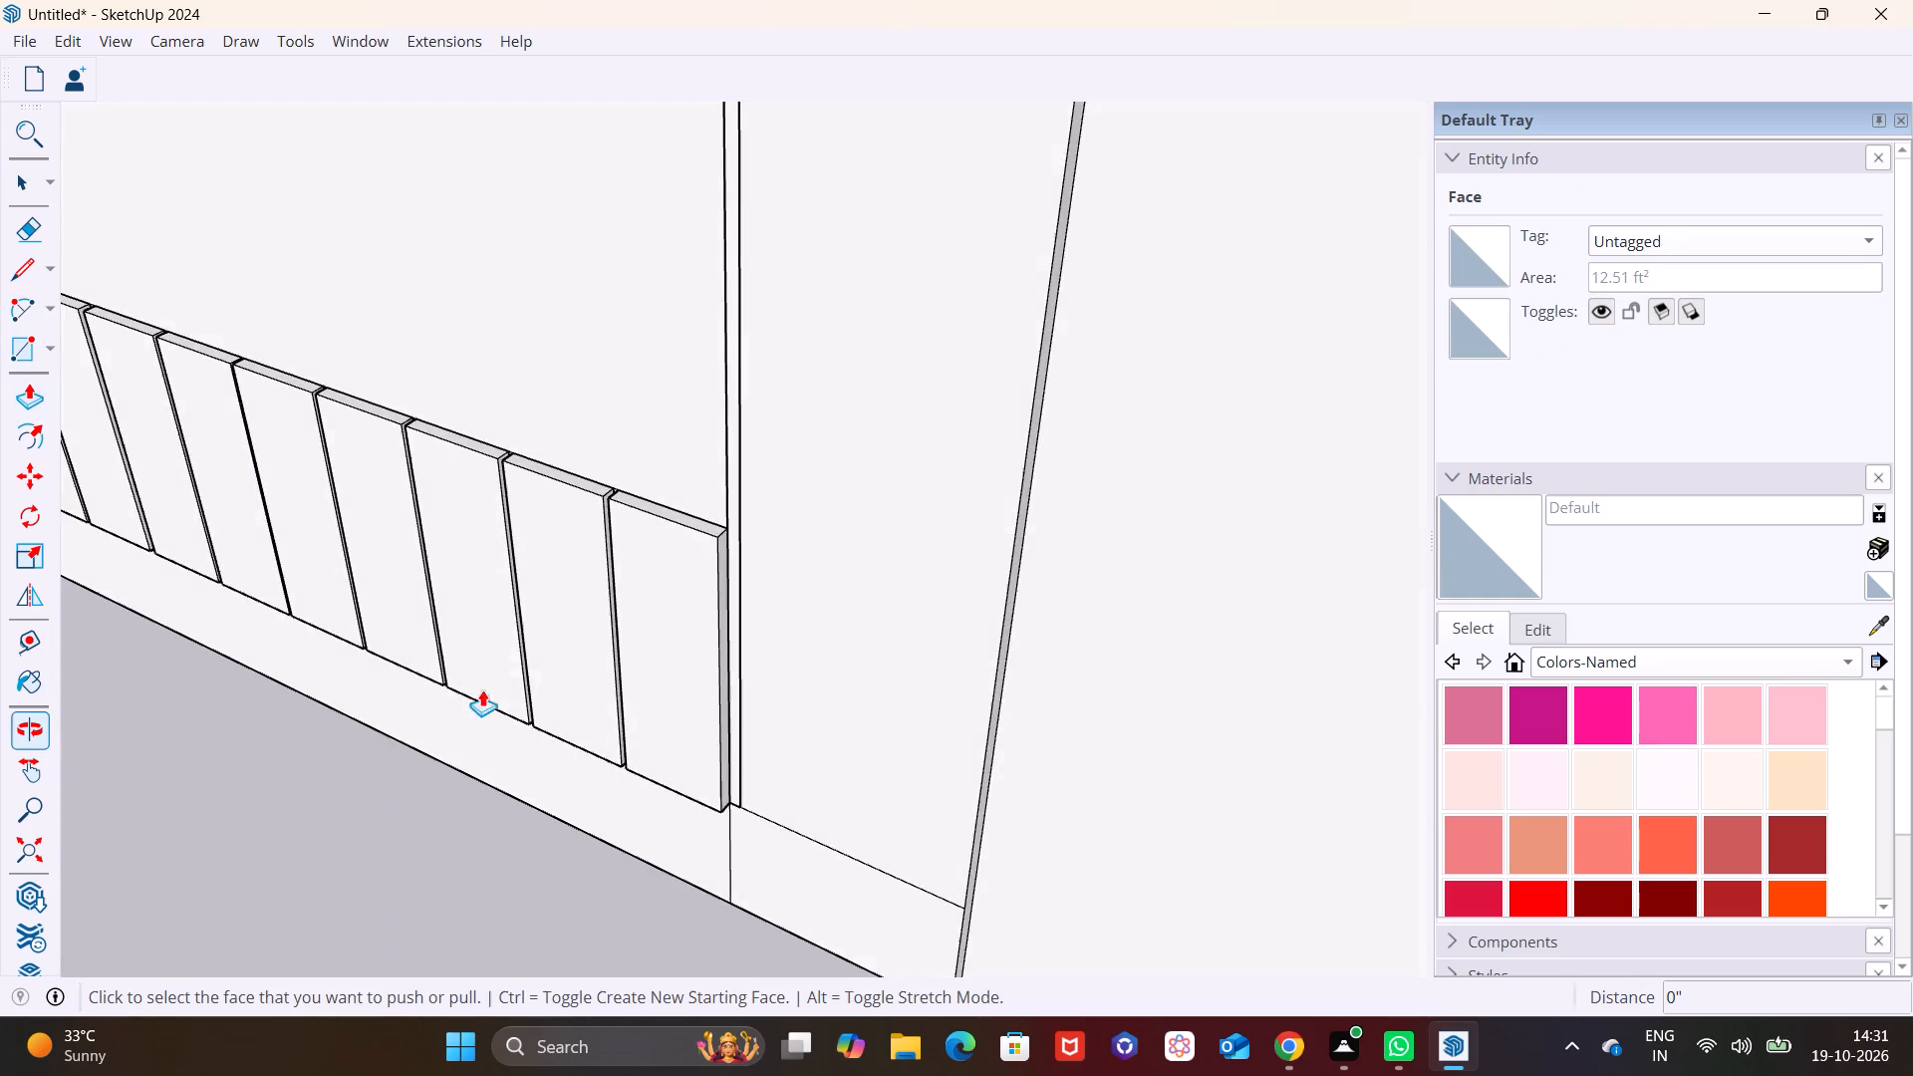
pyautogui.scroll(4, 684, 477)
pyautogui.press('space')
pyautogui.click(759, 408)
pyautogui.tripleClick(759, 408)
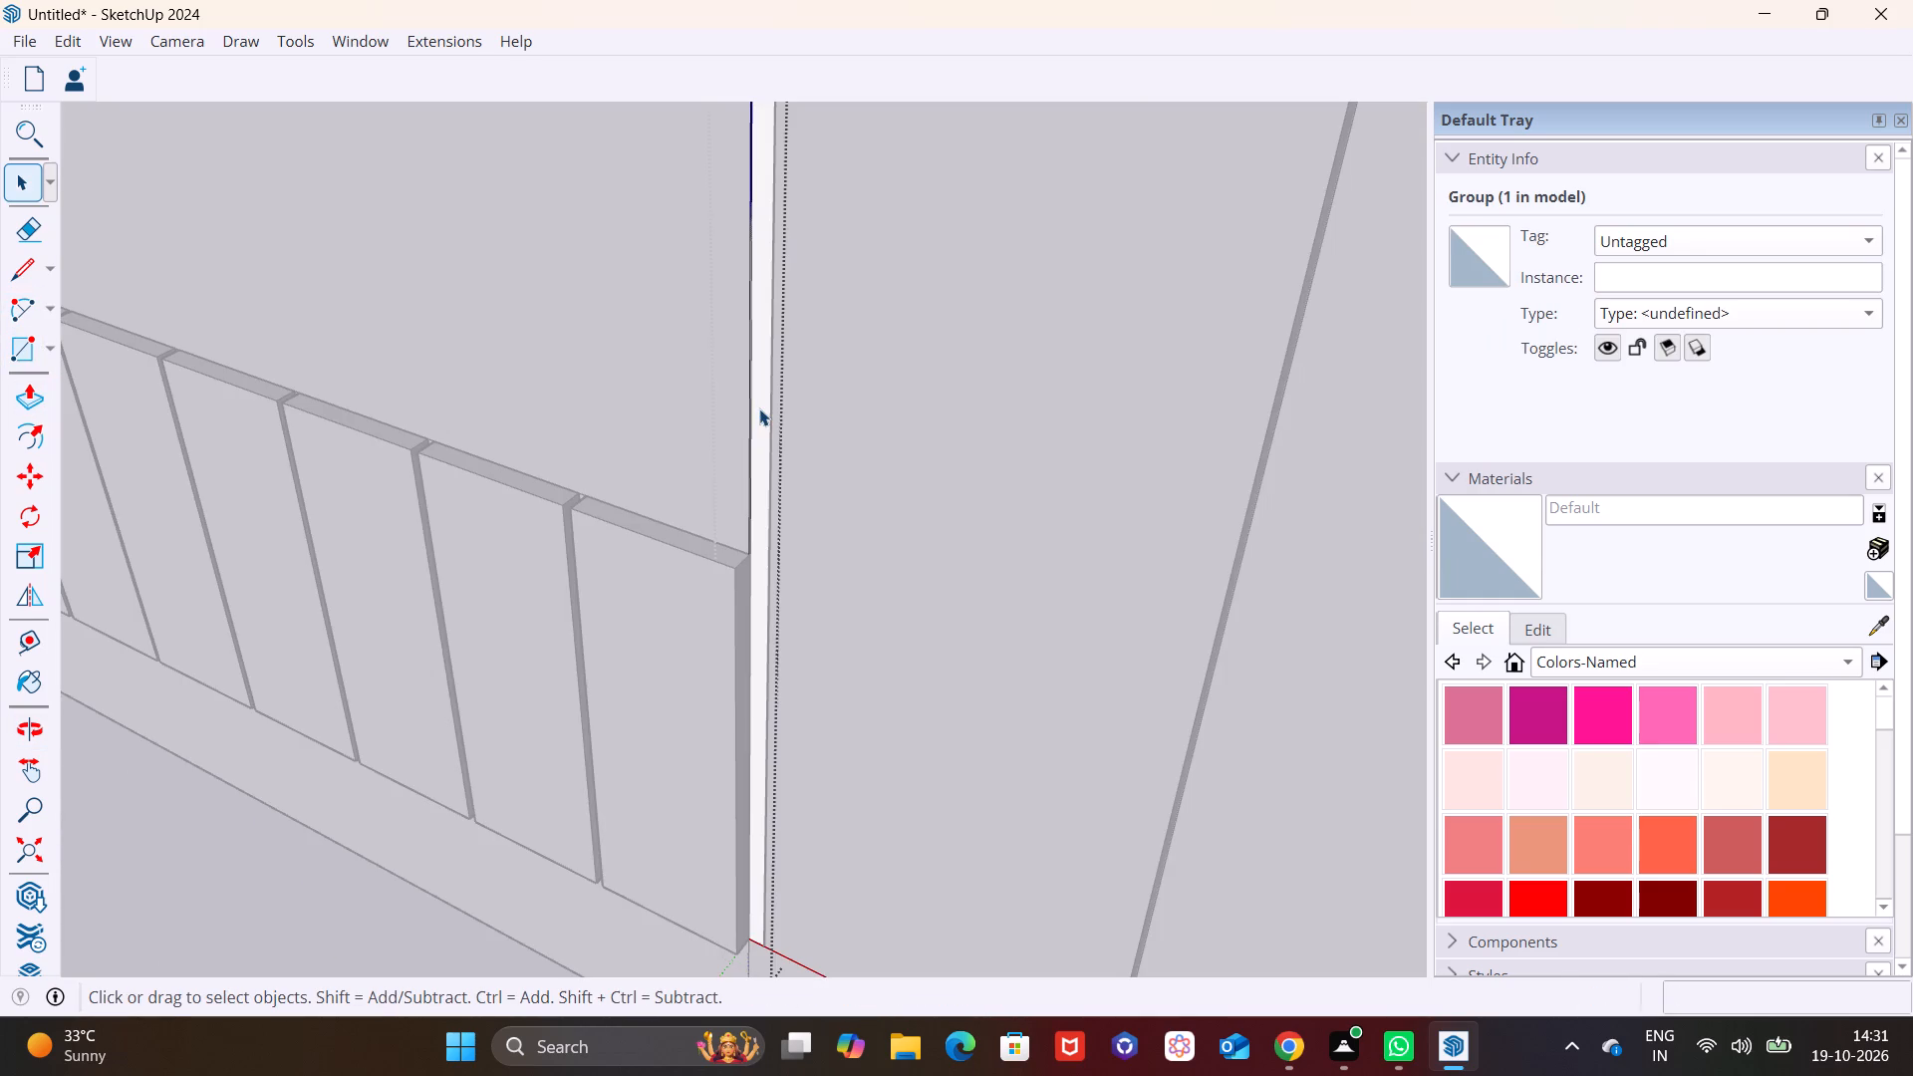
pyautogui.click(30, 386)
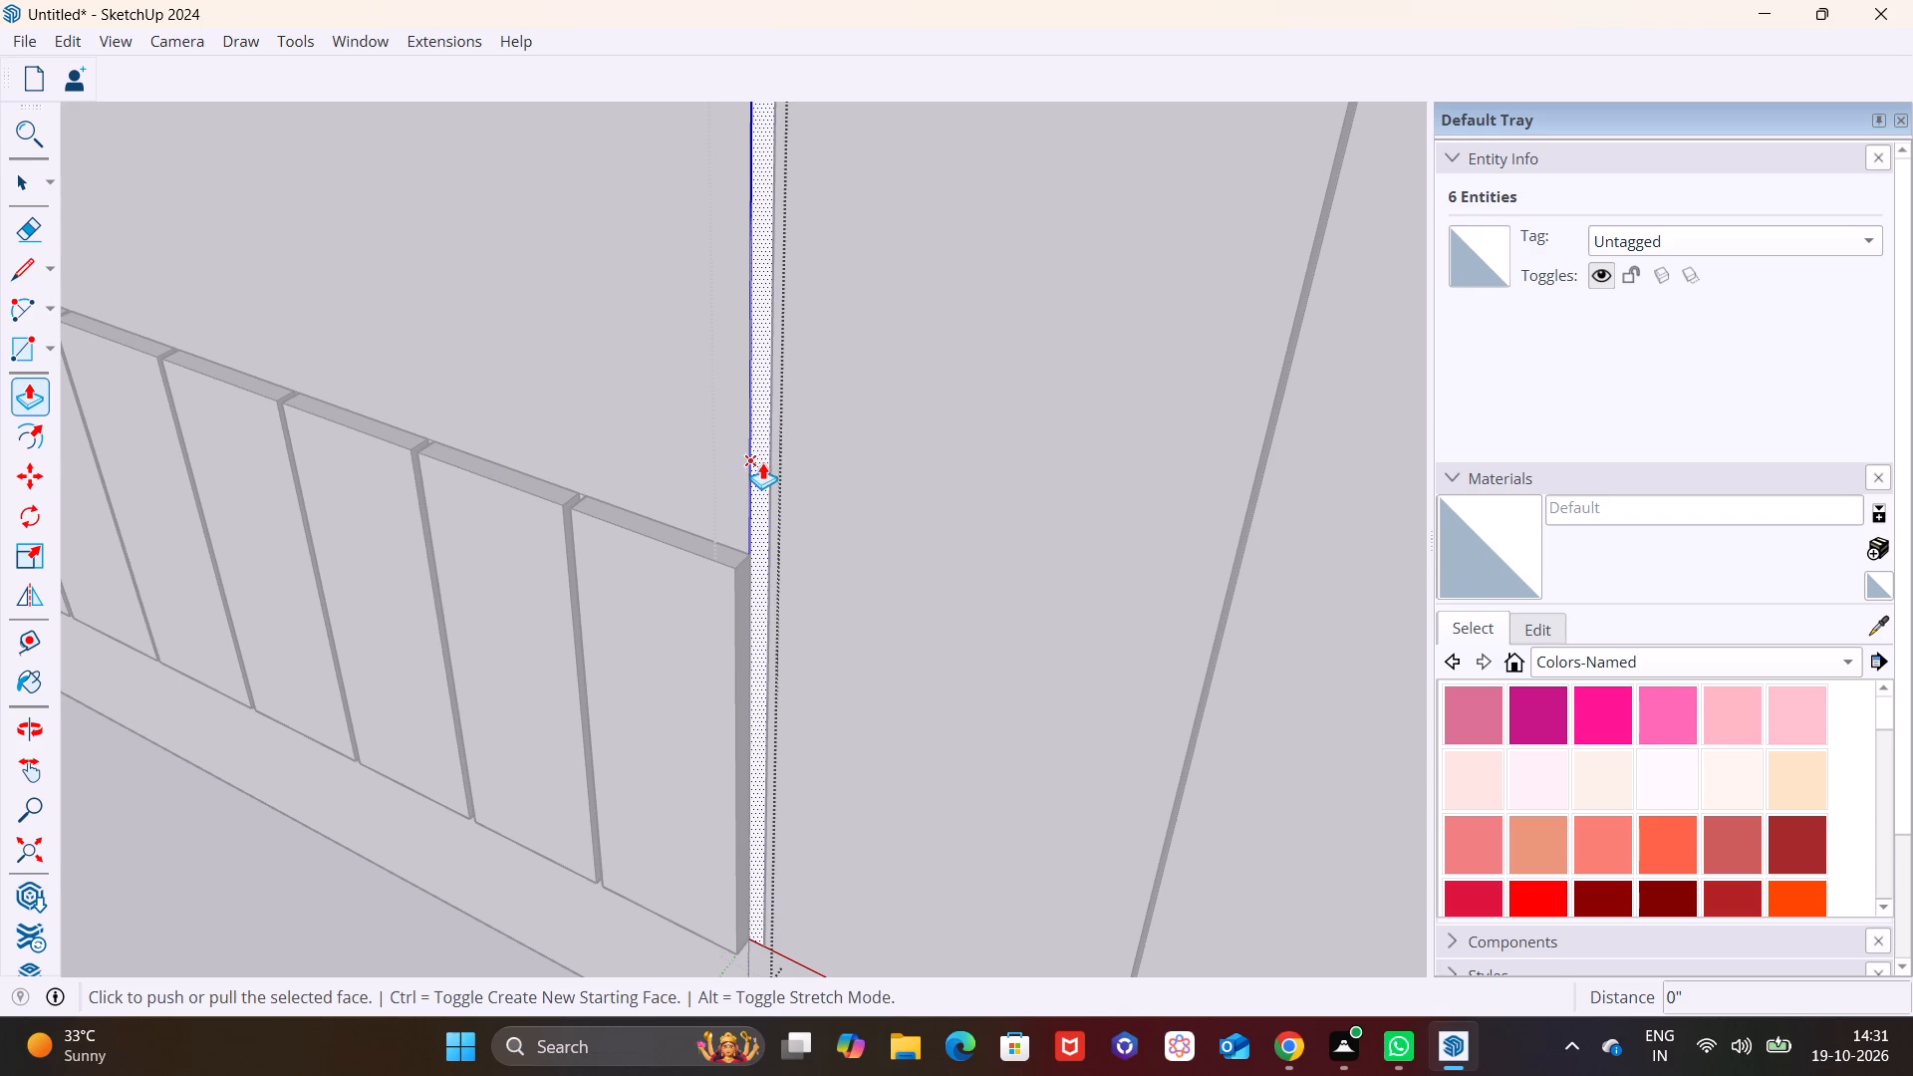
pyautogui.click(760, 459)
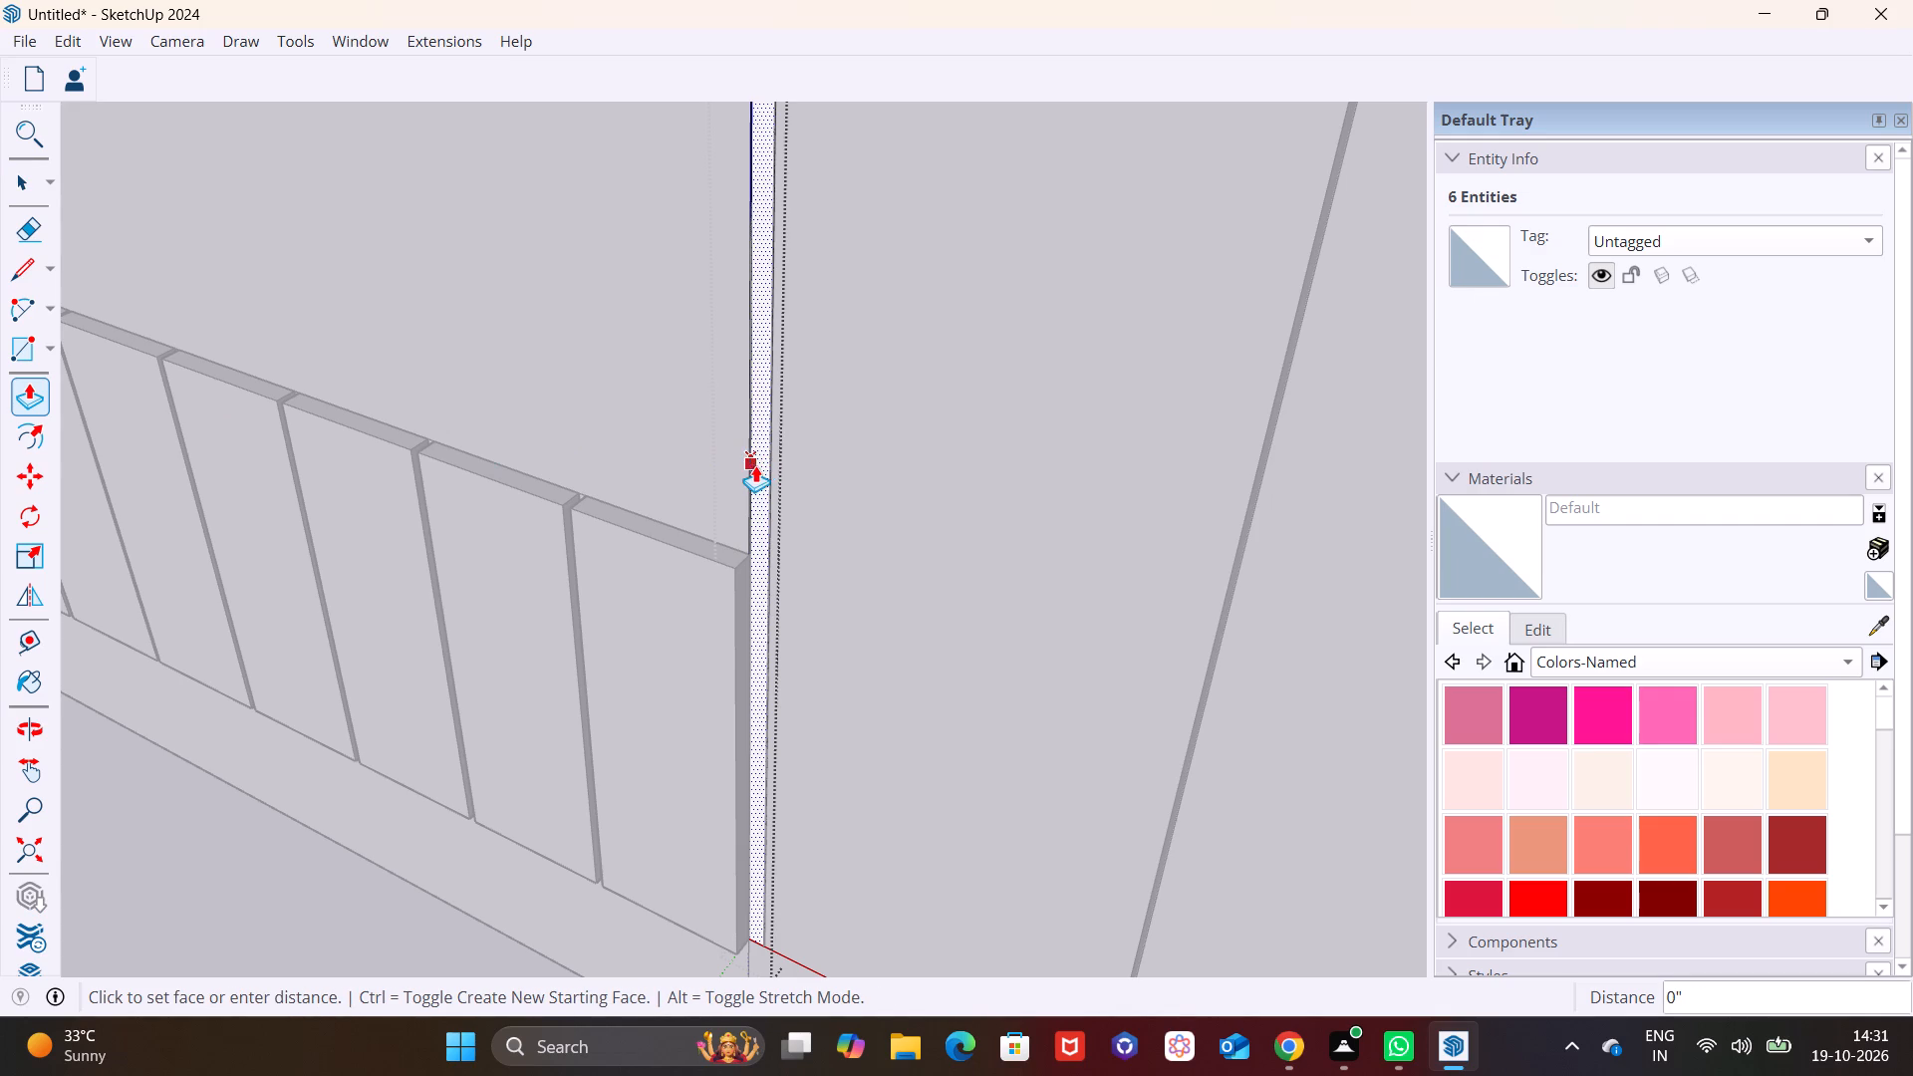
pyautogui.click(763, 464)
pyautogui.moveTo(747, 491); pyautogui.dragTo(637, 482, button='middle')
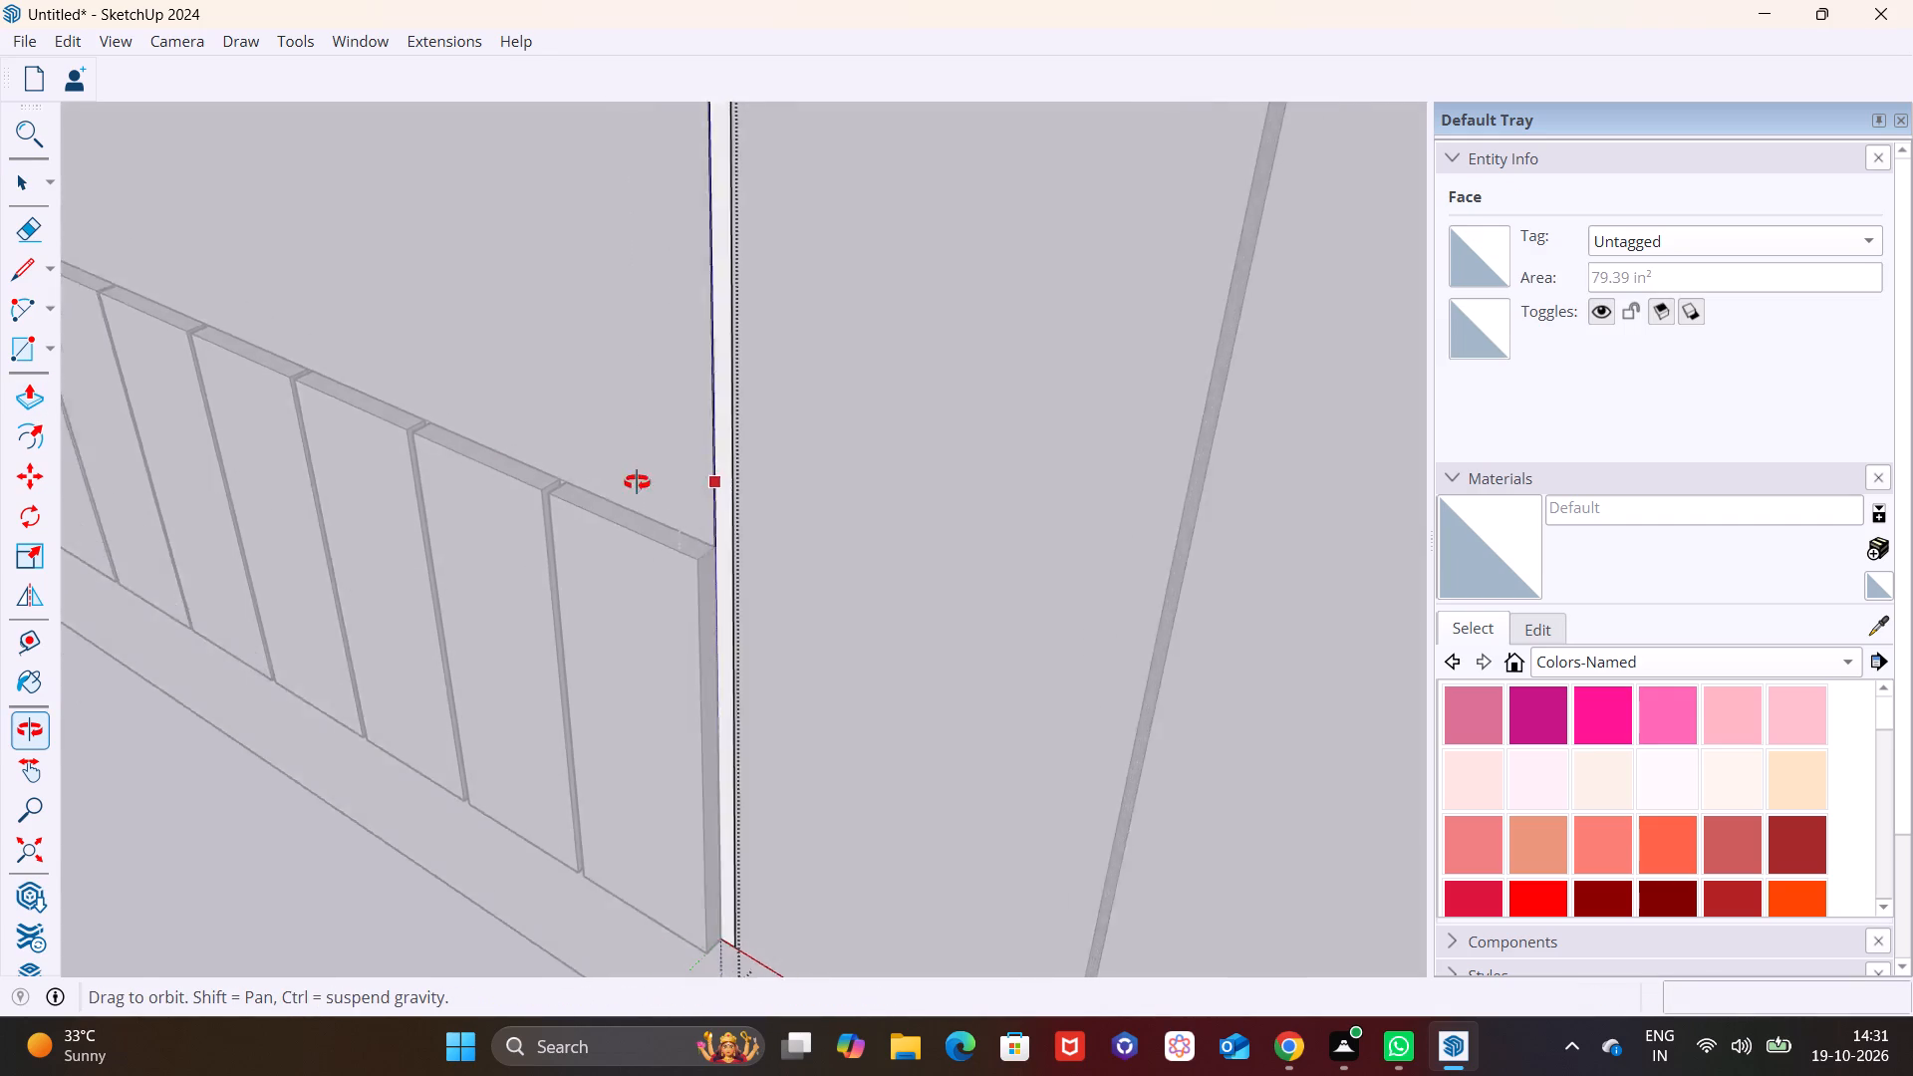
pyautogui.moveTo(637, 482); pyautogui.dragTo(466, 482, button='middle')
# Pull the vertical strip's front face out about 1/8" beyond the panel face inside its group.
pyautogui.scroll(15, 561, 529)
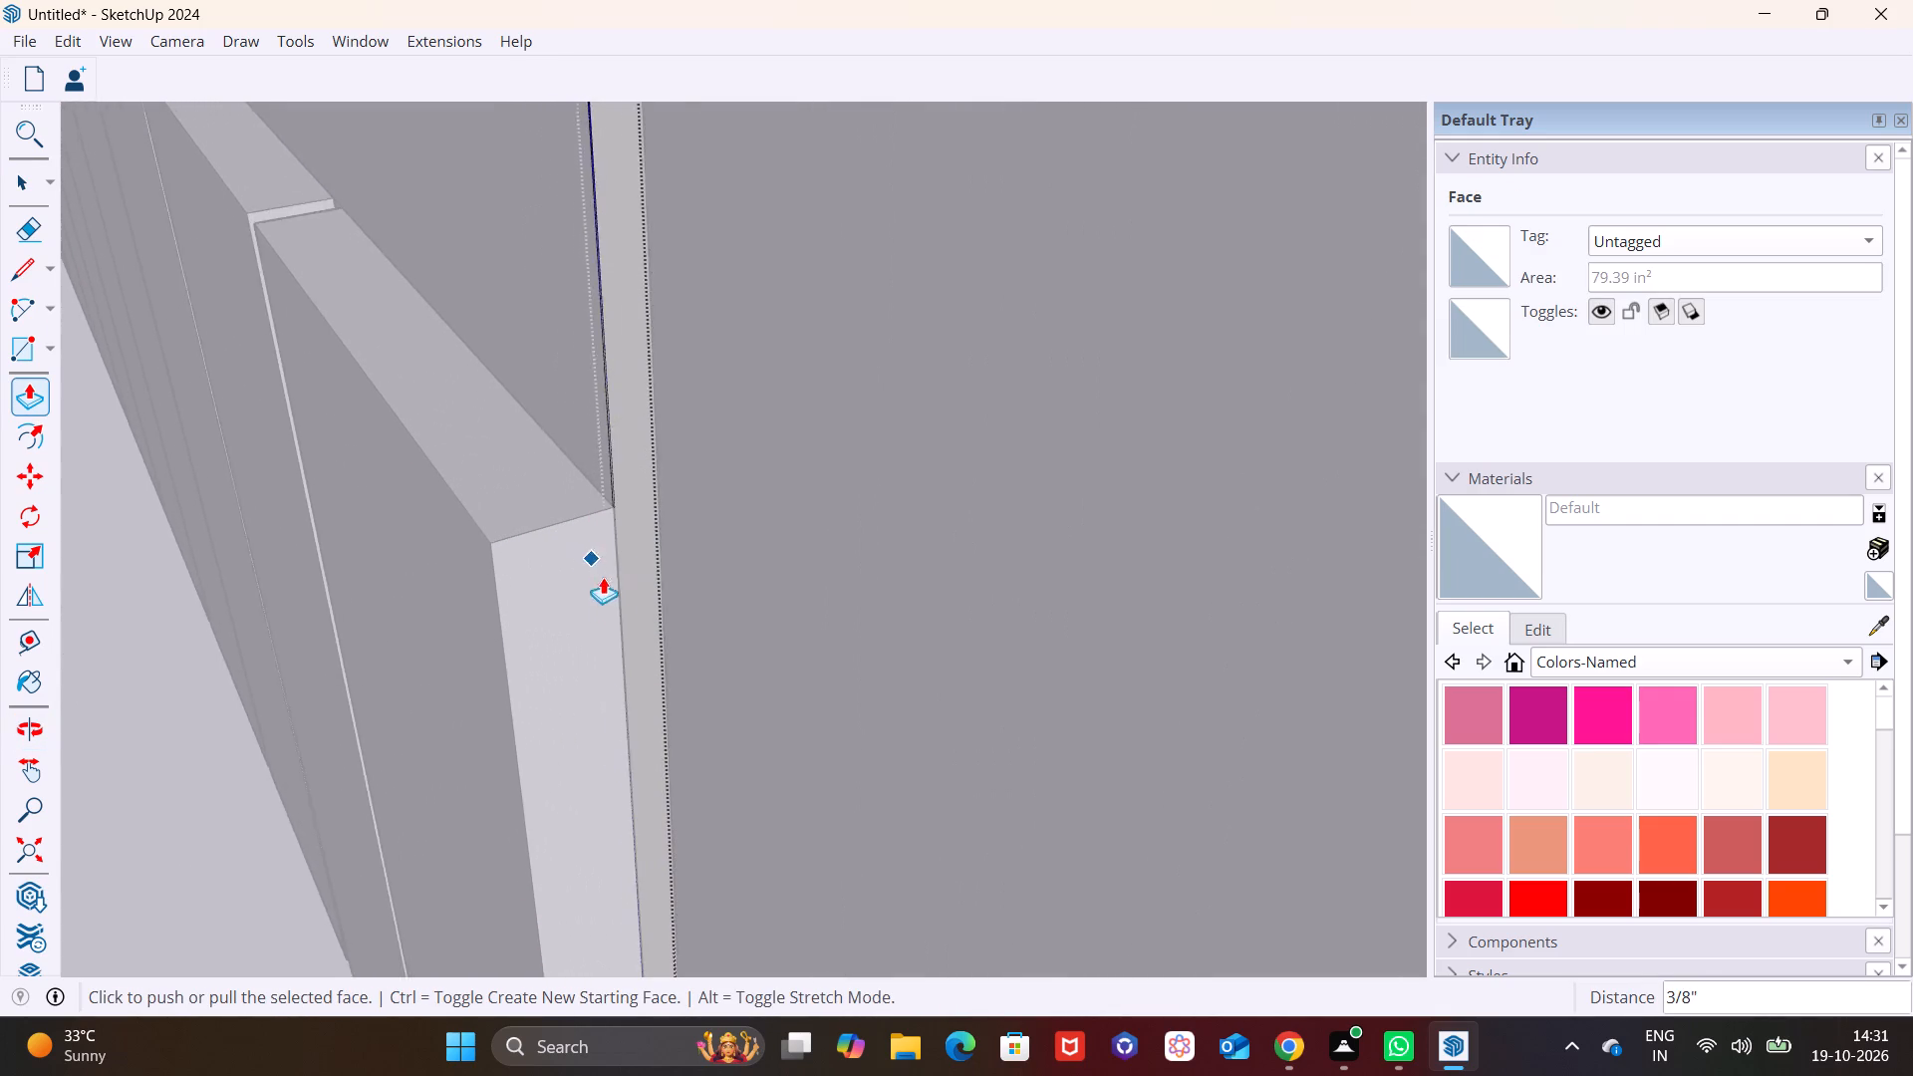
pyautogui.scroll(4, 603, 577)
pyautogui.press('space')
pyautogui.doubleClick(645, 607)
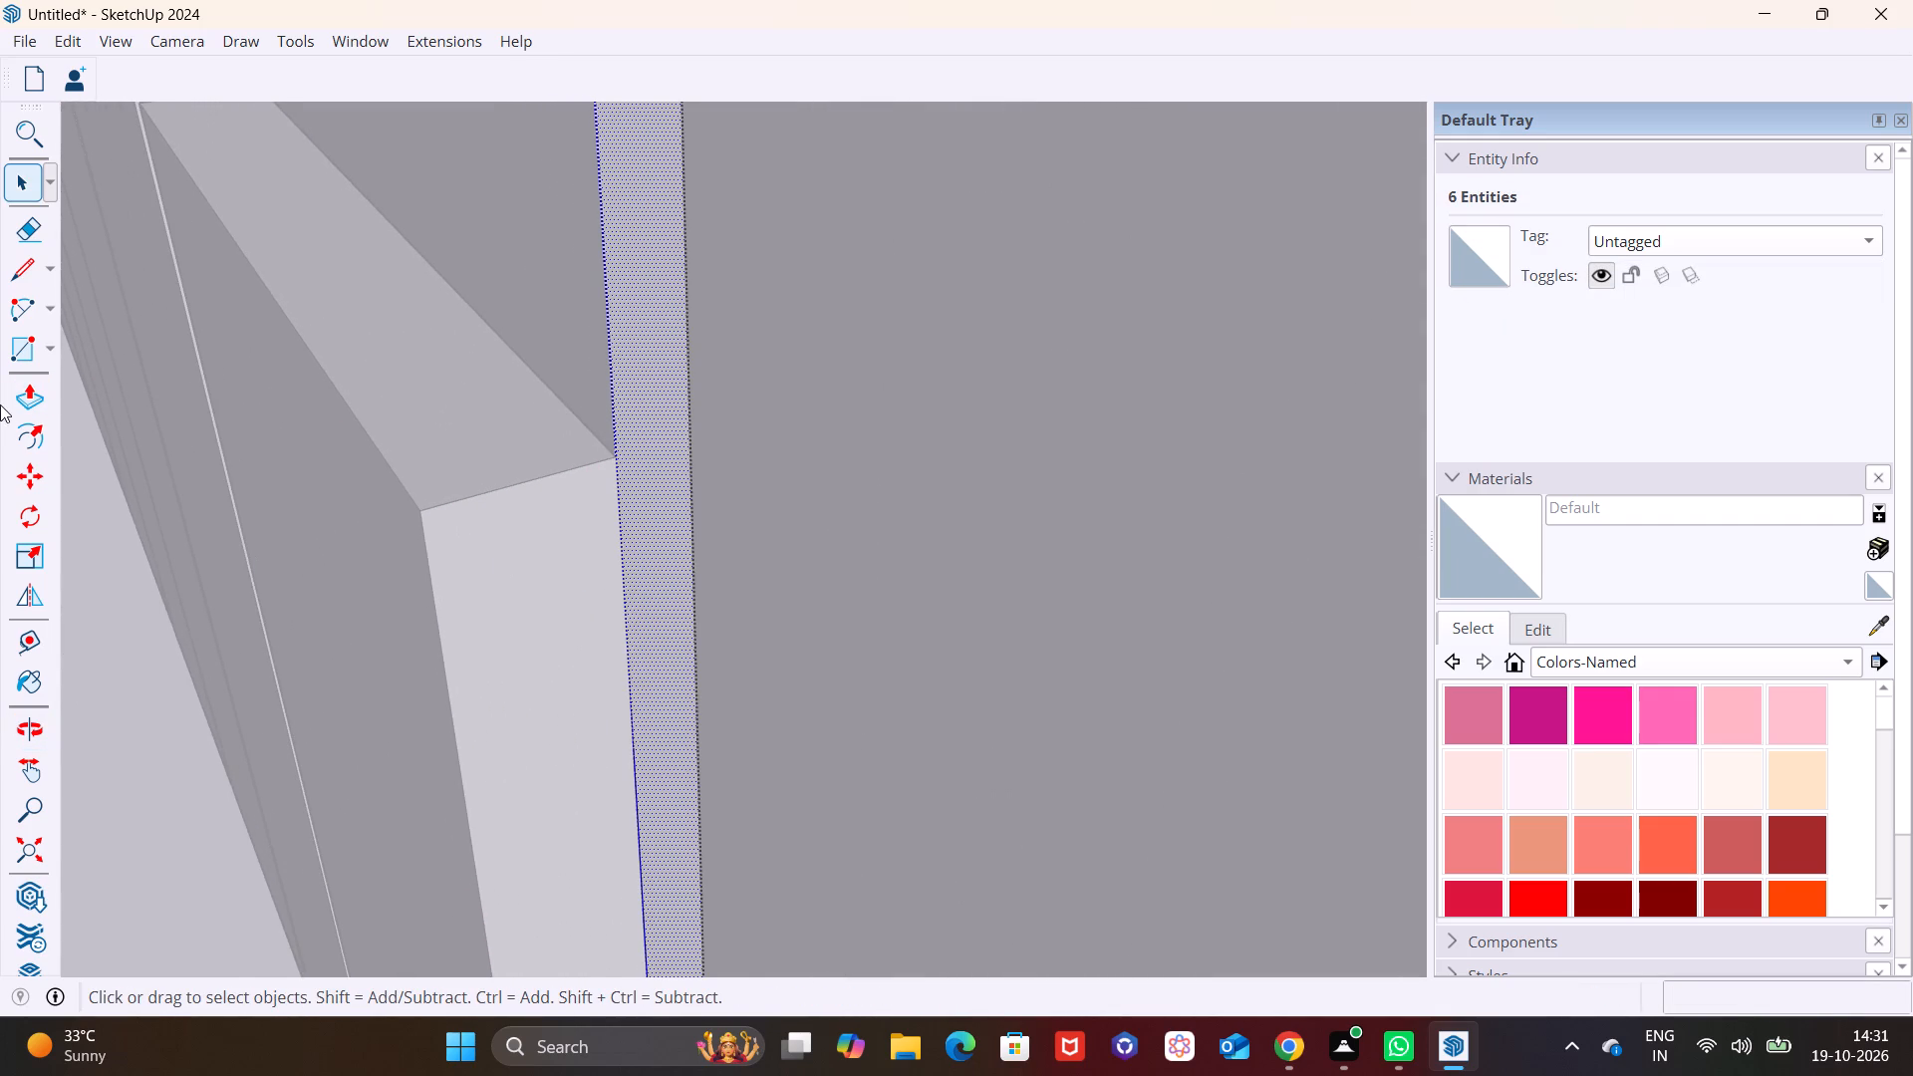
pyautogui.click(33, 391)
pyautogui.click(684, 595)
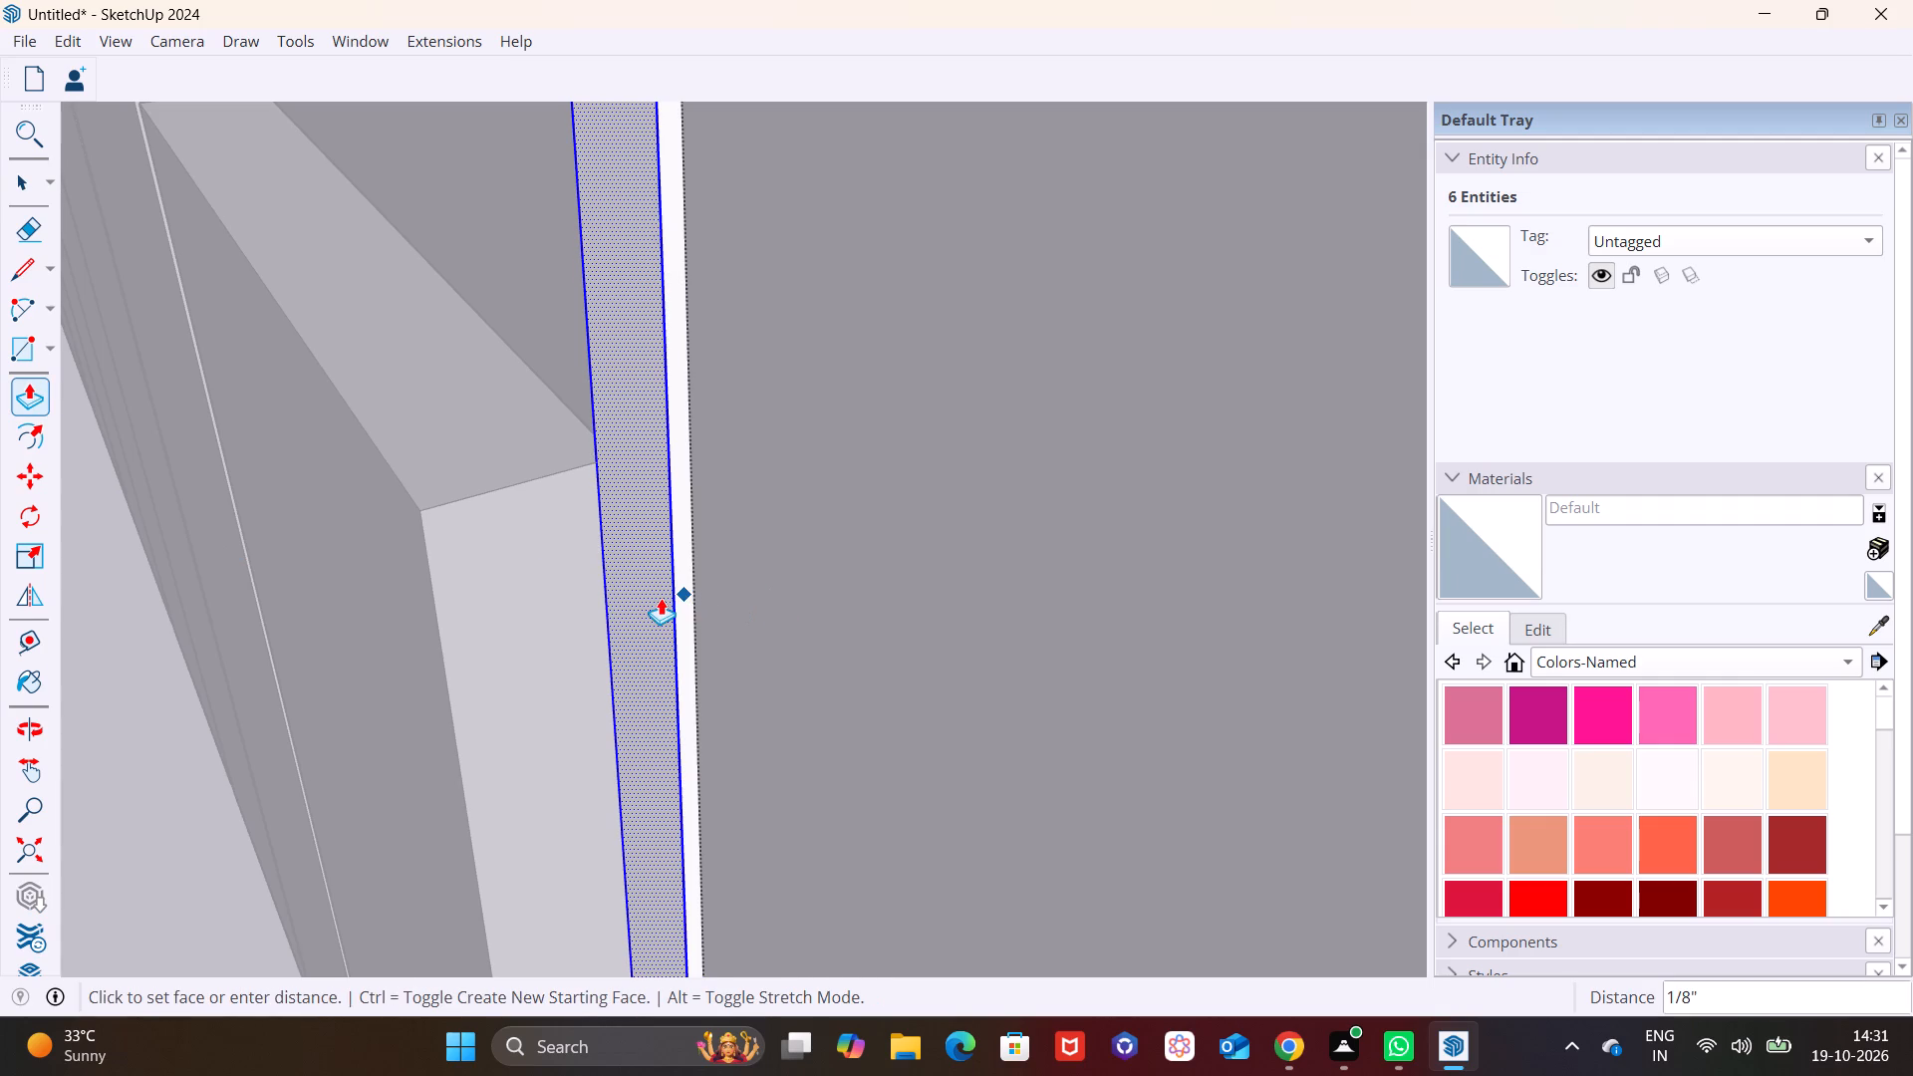
pyautogui.click(661, 598)
pyautogui.press('space')
pyautogui.click(831, 642)
# Copy the solid vertical strip and its adjoining edges about 1" along the panel's top edge, leaving a slight gap.
pyautogui.scroll(-3, 716, 633)
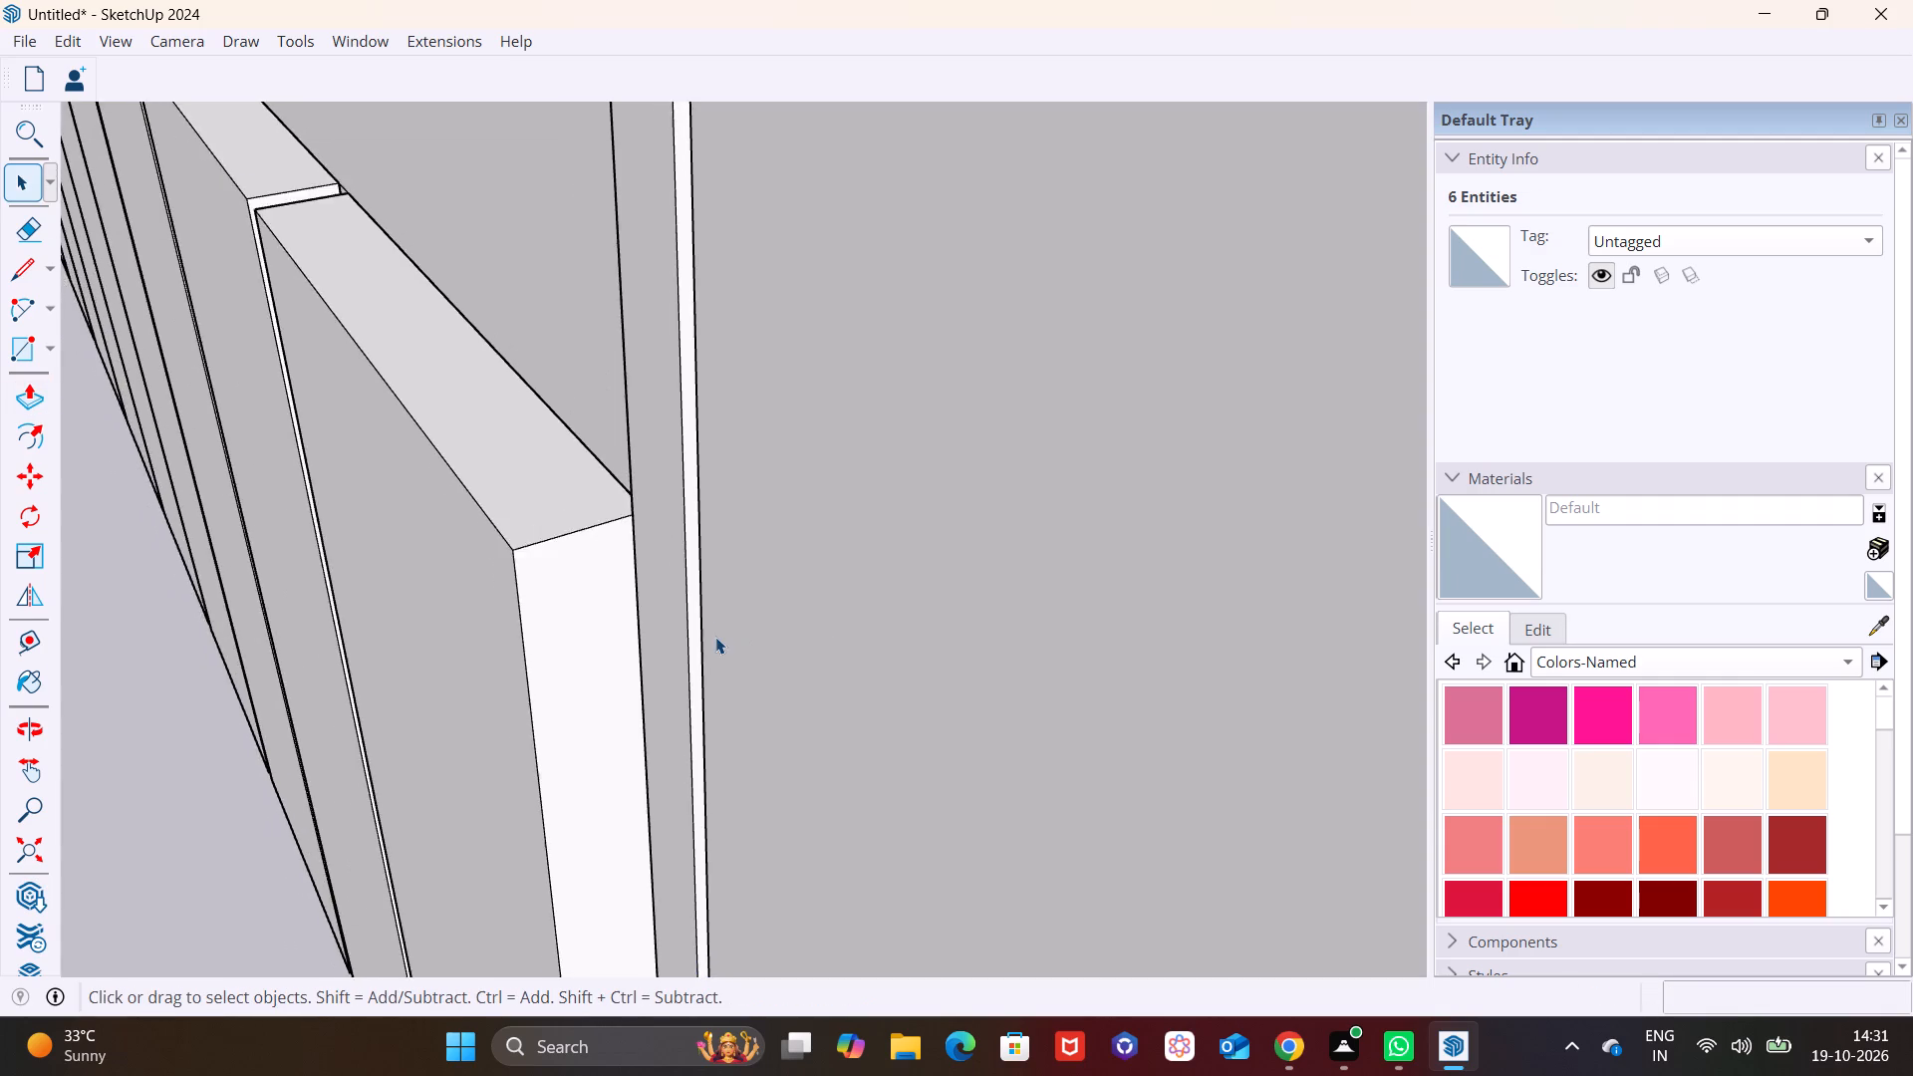
pyautogui.scroll(-19, 715, 637)
pyautogui.moveTo(714, 680); pyautogui.dragTo(1010, 521, button='middle')
pyautogui.scroll(-6, 1022, 515)
pyautogui.keyDown('shift'); pyautogui.moveTo(978, 548); pyautogui.dragTo(591, 675, button='middle'); pyautogui.keyUp('shift')
pyautogui.scroll(-7, 611, 499)
pyautogui.keyDown('shift'); pyautogui.moveTo(616, 549); pyautogui.dragTo(606, 617, button='middle'); pyautogui.keyUp('shift')
pyautogui.scroll(8, 606, 562)
pyautogui.click(625, 520)
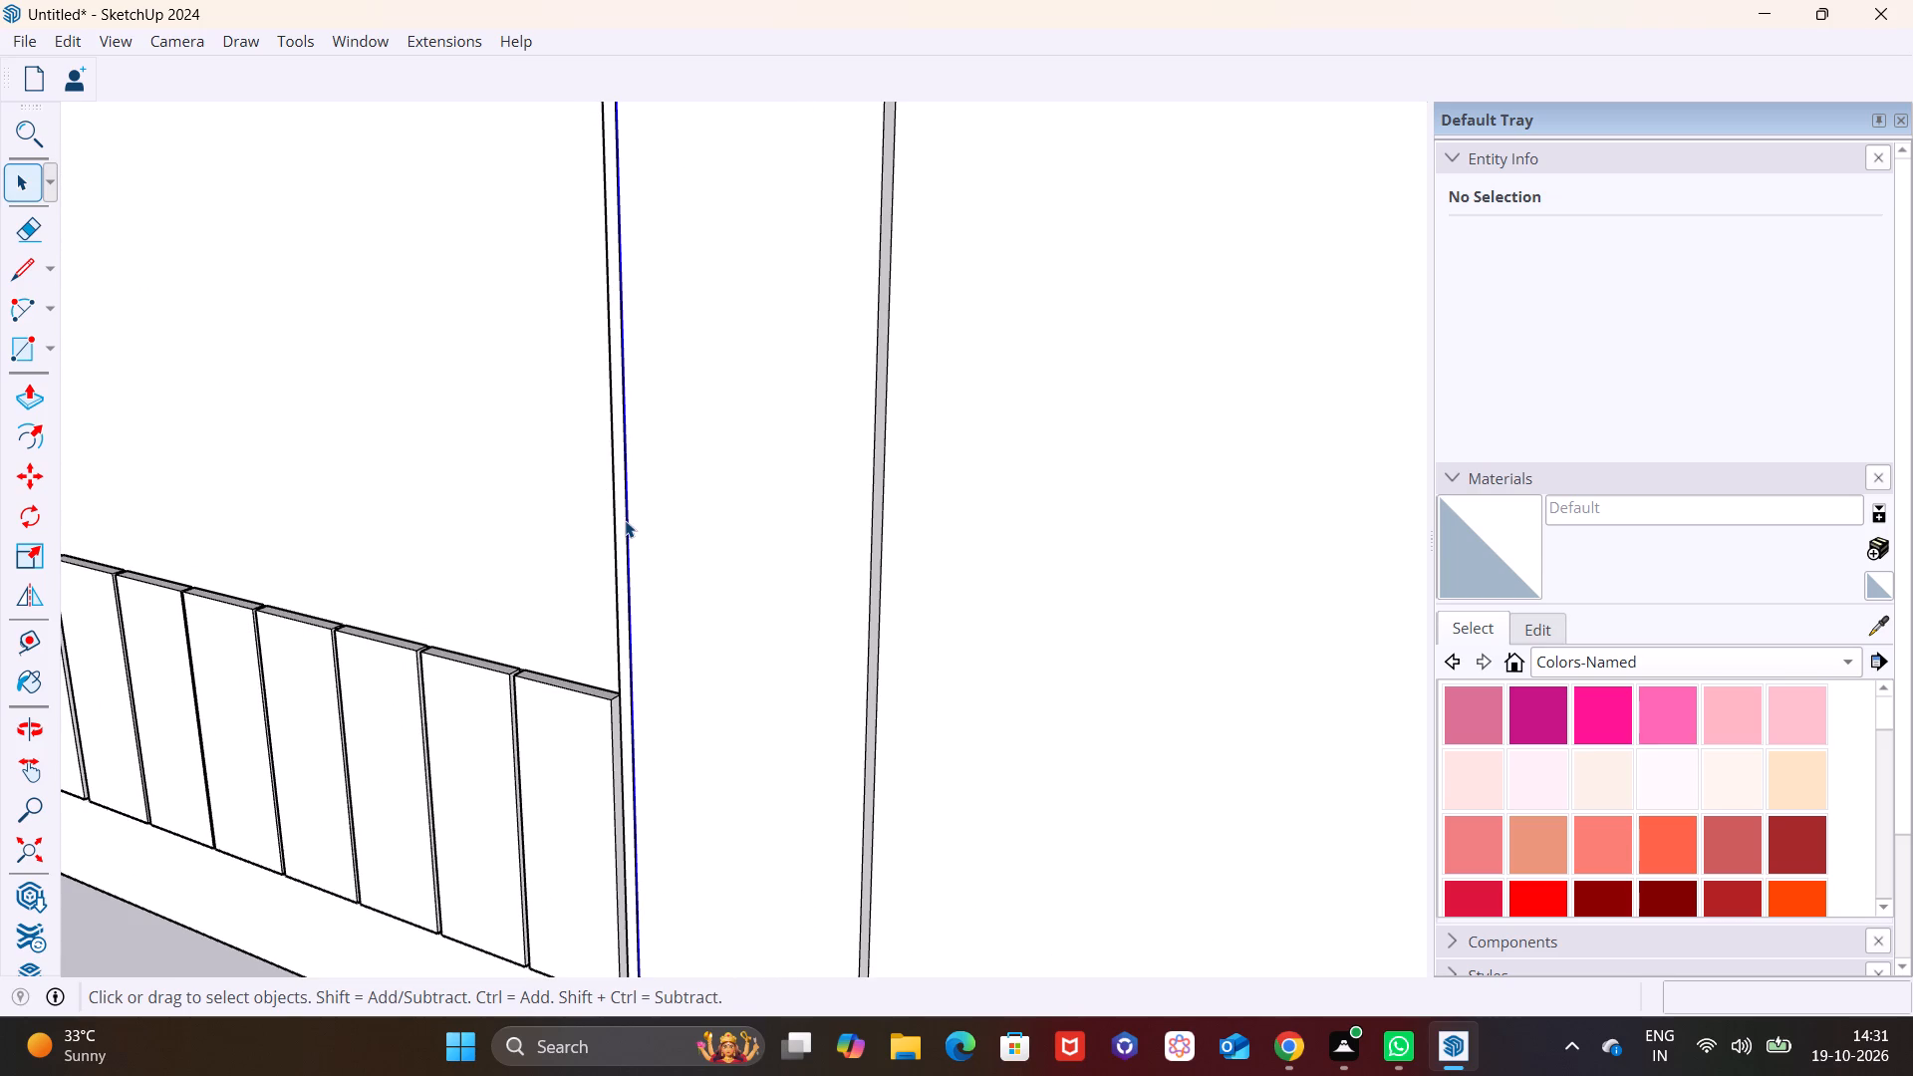
pyautogui.click(618, 528)
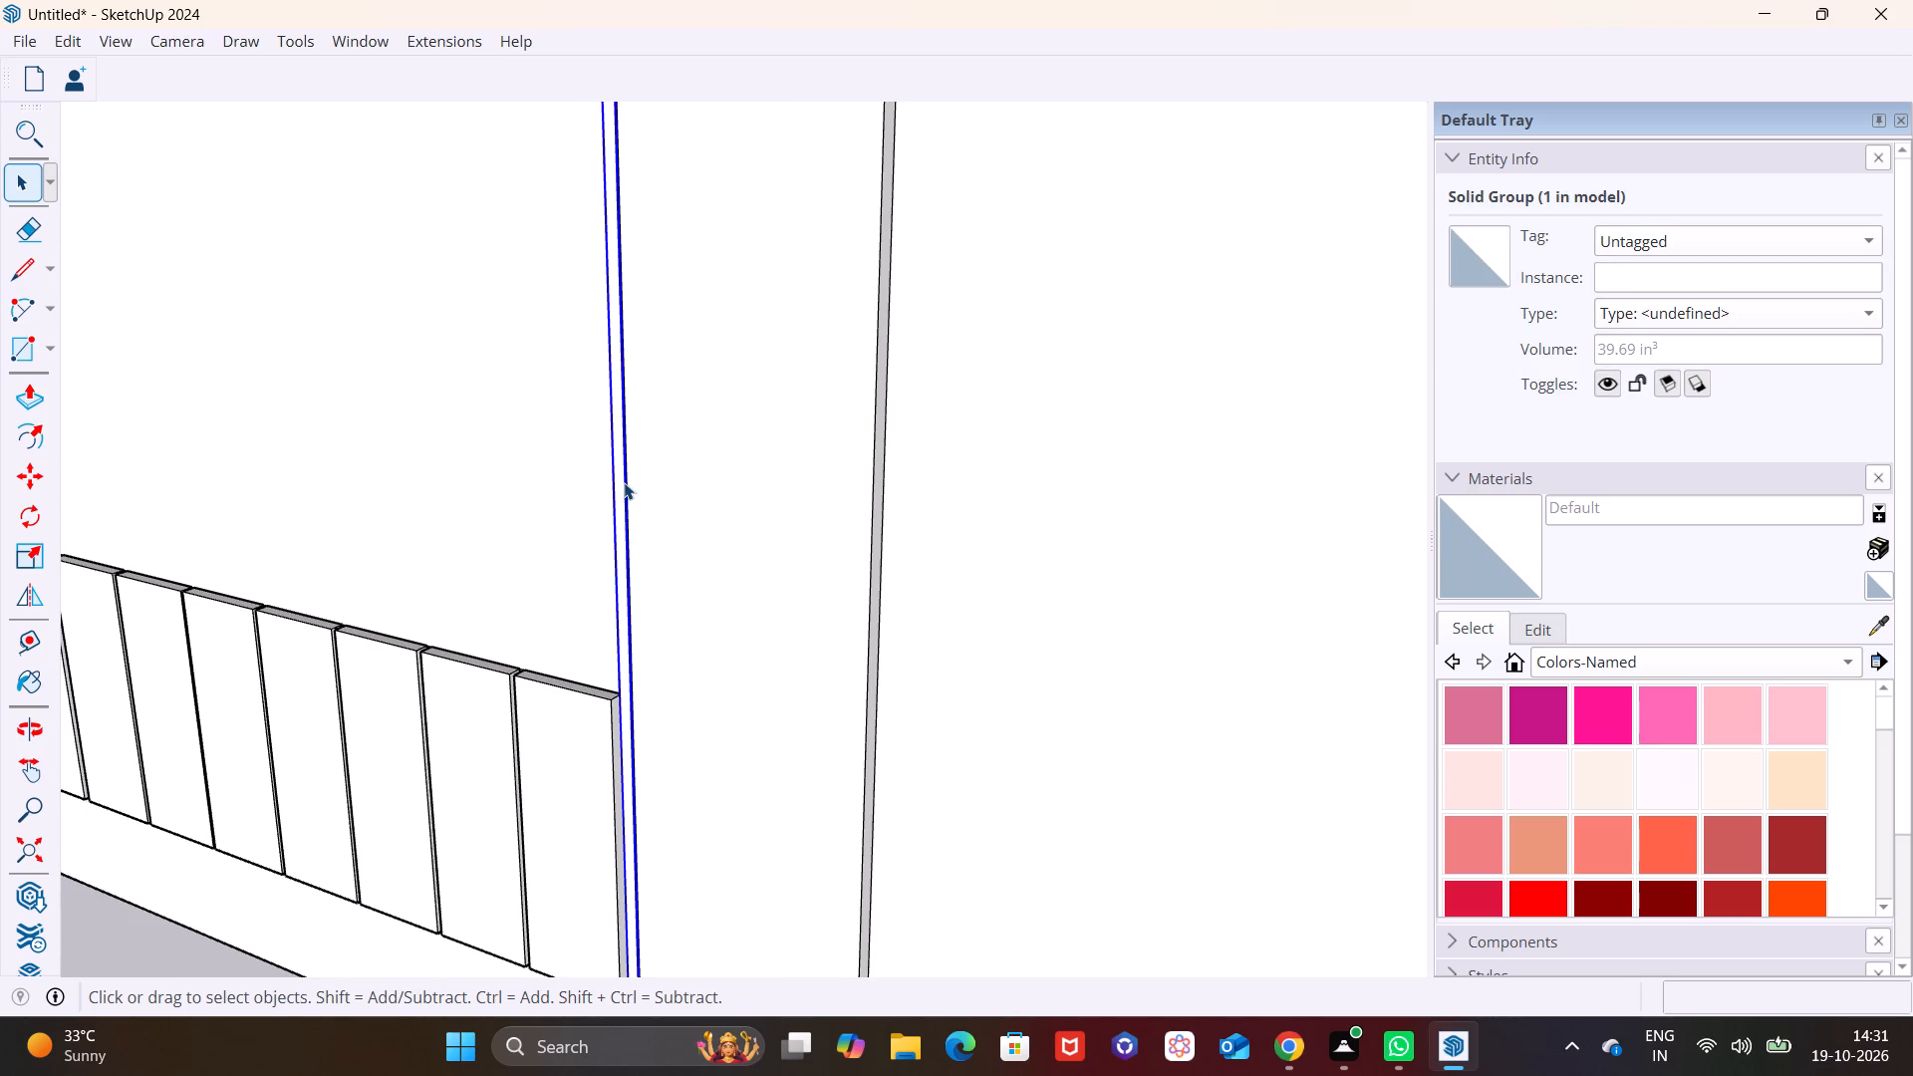
pyautogui.keyDown('shift'); pyautogui.moveTo(624, 475); pyautogui.dragTo(628, 767, button='middle'); pyautogui.keyUp('shift')
pyautogui.keyDown('shift'); pyautogui.moveTo(640, 466); pyautogui.dragTo(627, 634, button='middle'); pyautogui.keyUp('shift')
pyautogui.scroll(6, 619, 317)
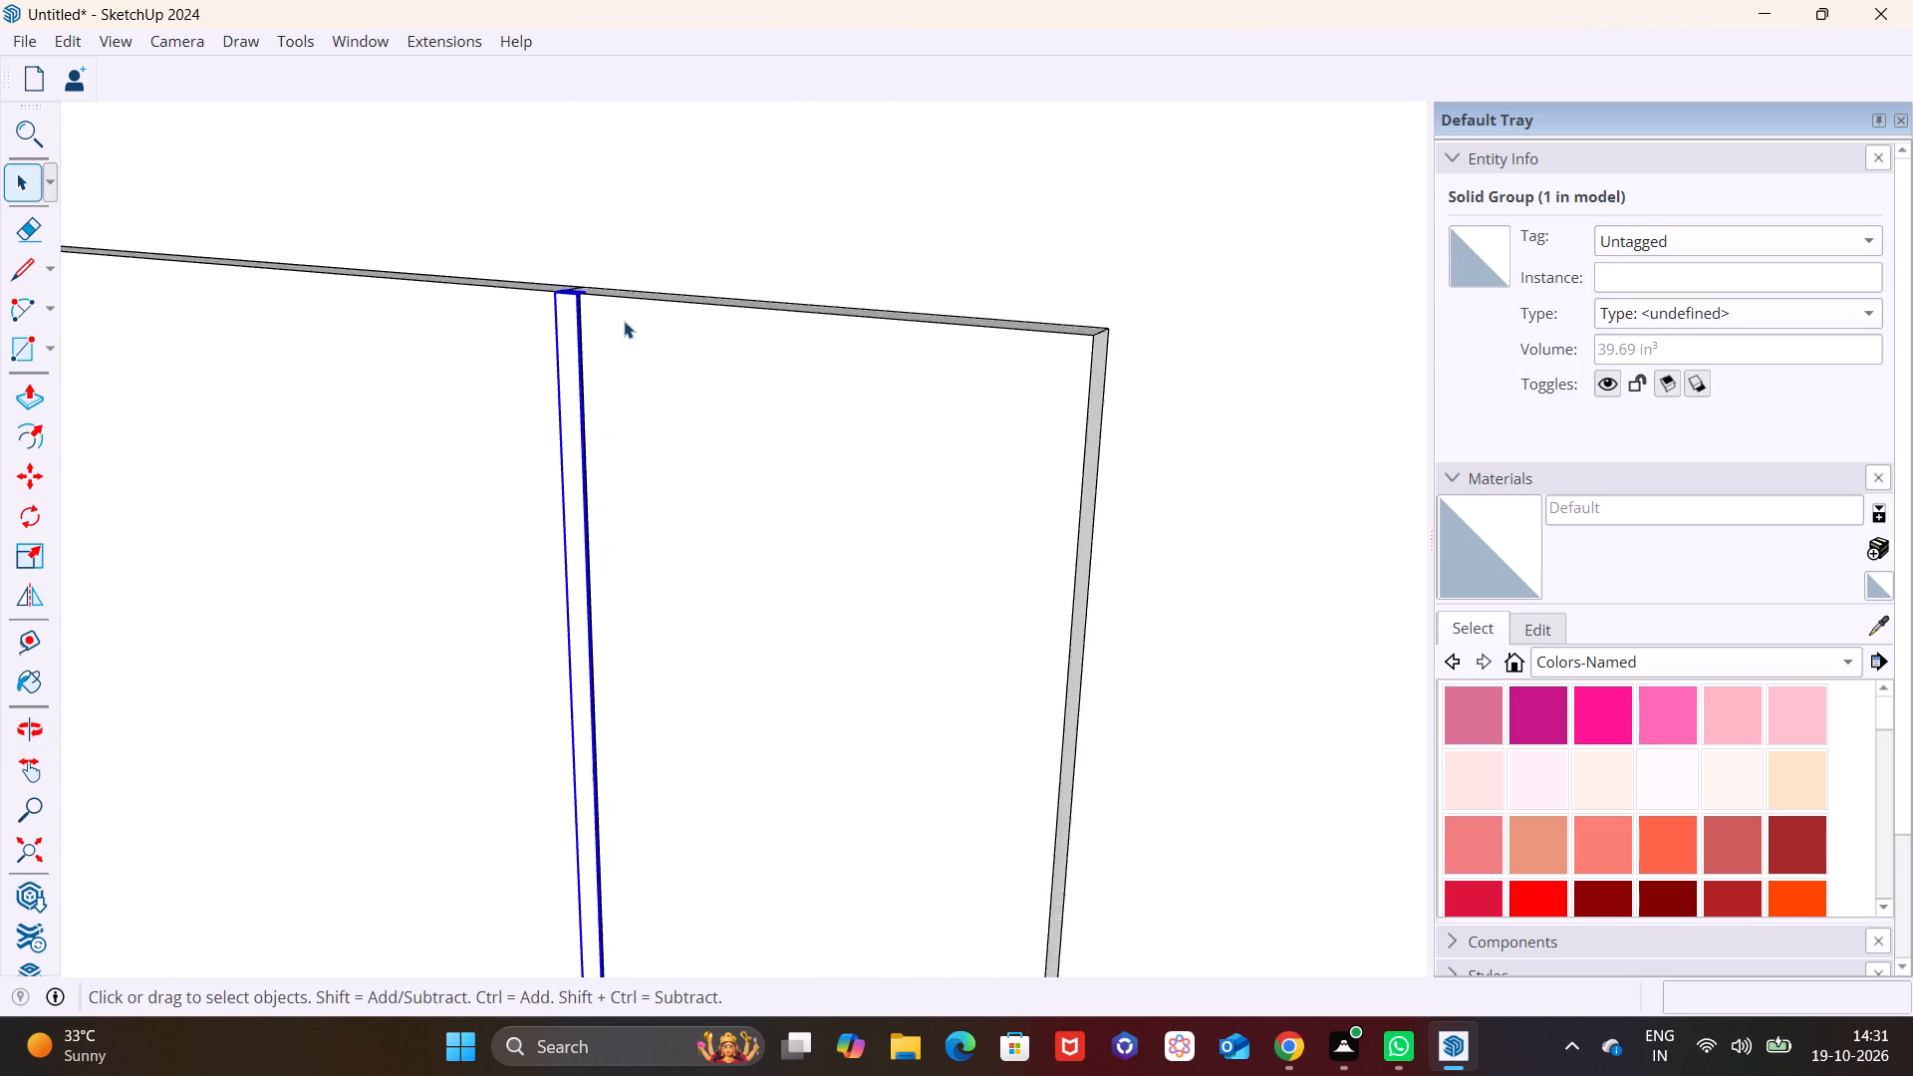
pyautogui.moveTo(628, 320); pyautogui.dragTo(530, 562, button='middle')
pyautogui.moveTo(607, 310); pyautogui.dragTo(549, 428, button='middle')
pyautogui.scroll(5, 546, 356)
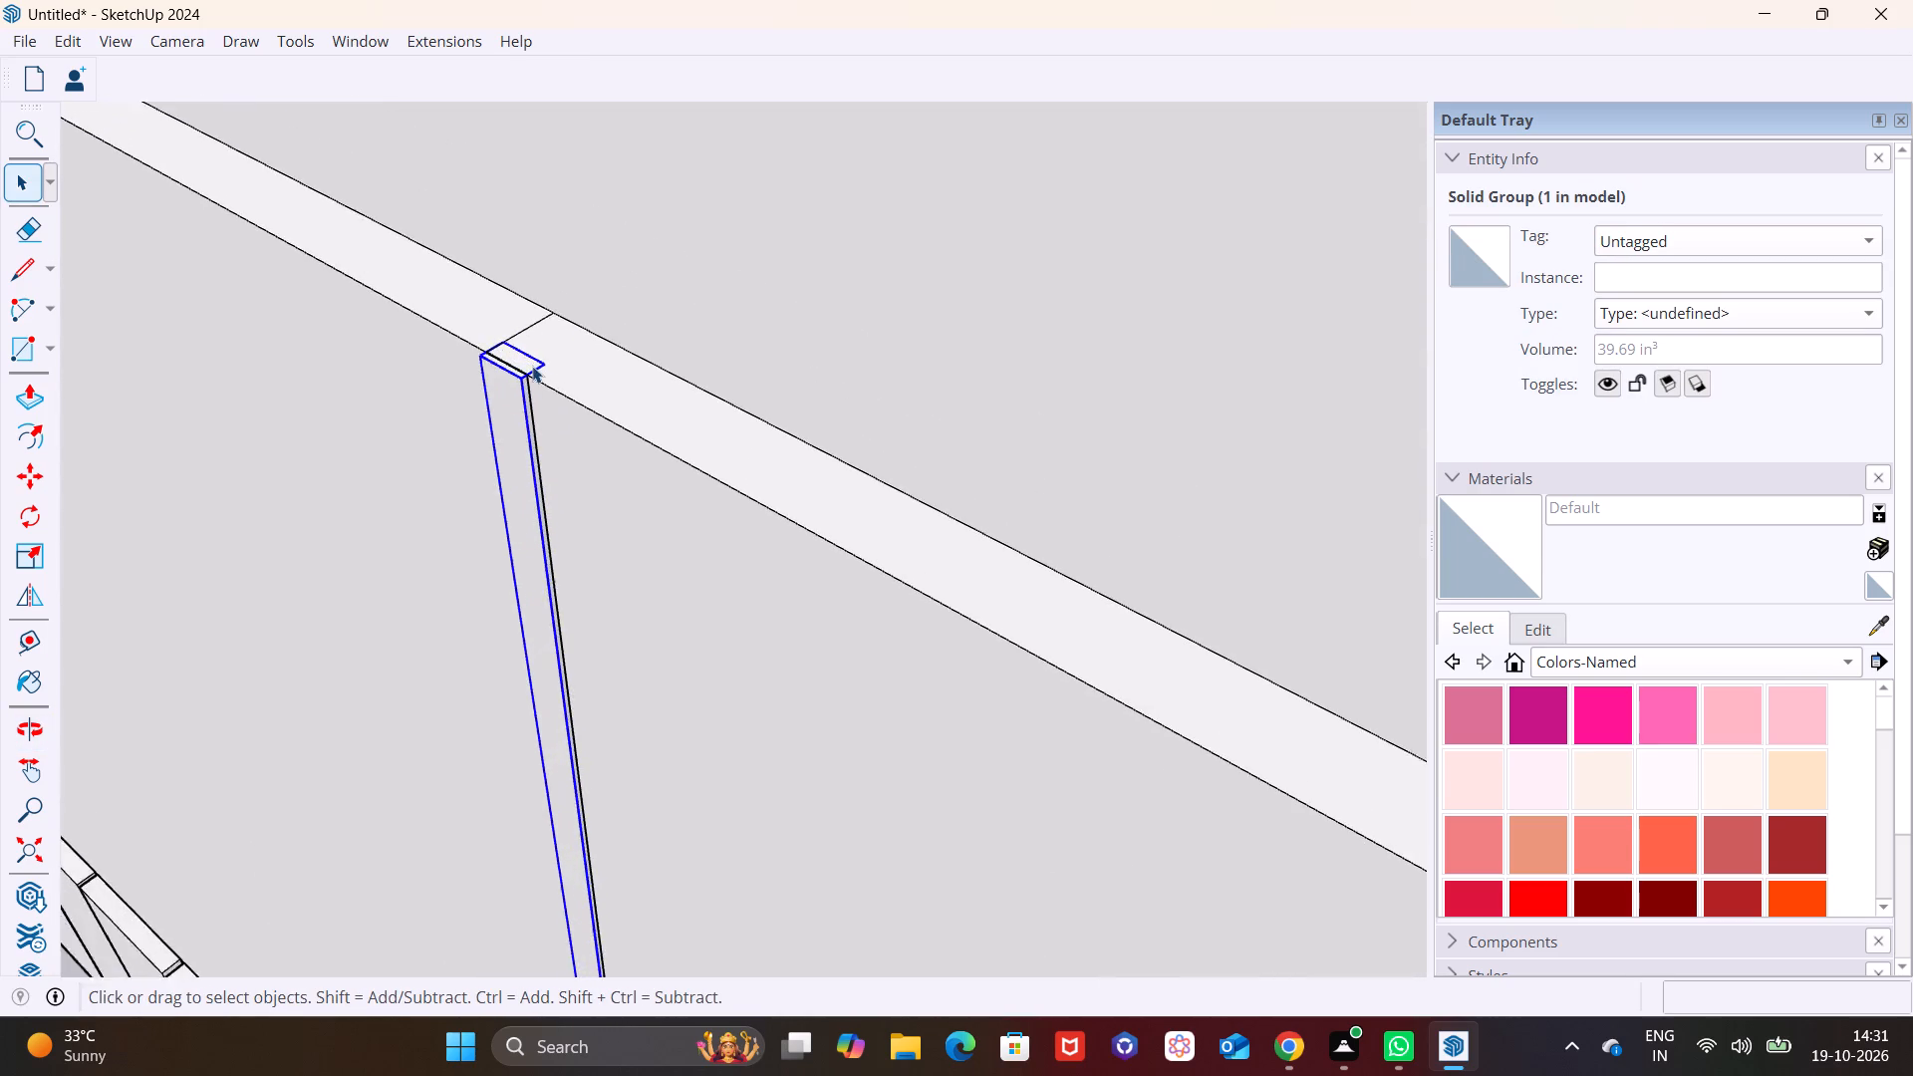
pyautogui.scroll(12, 532, 366)
pyautogui.click(511, 383)
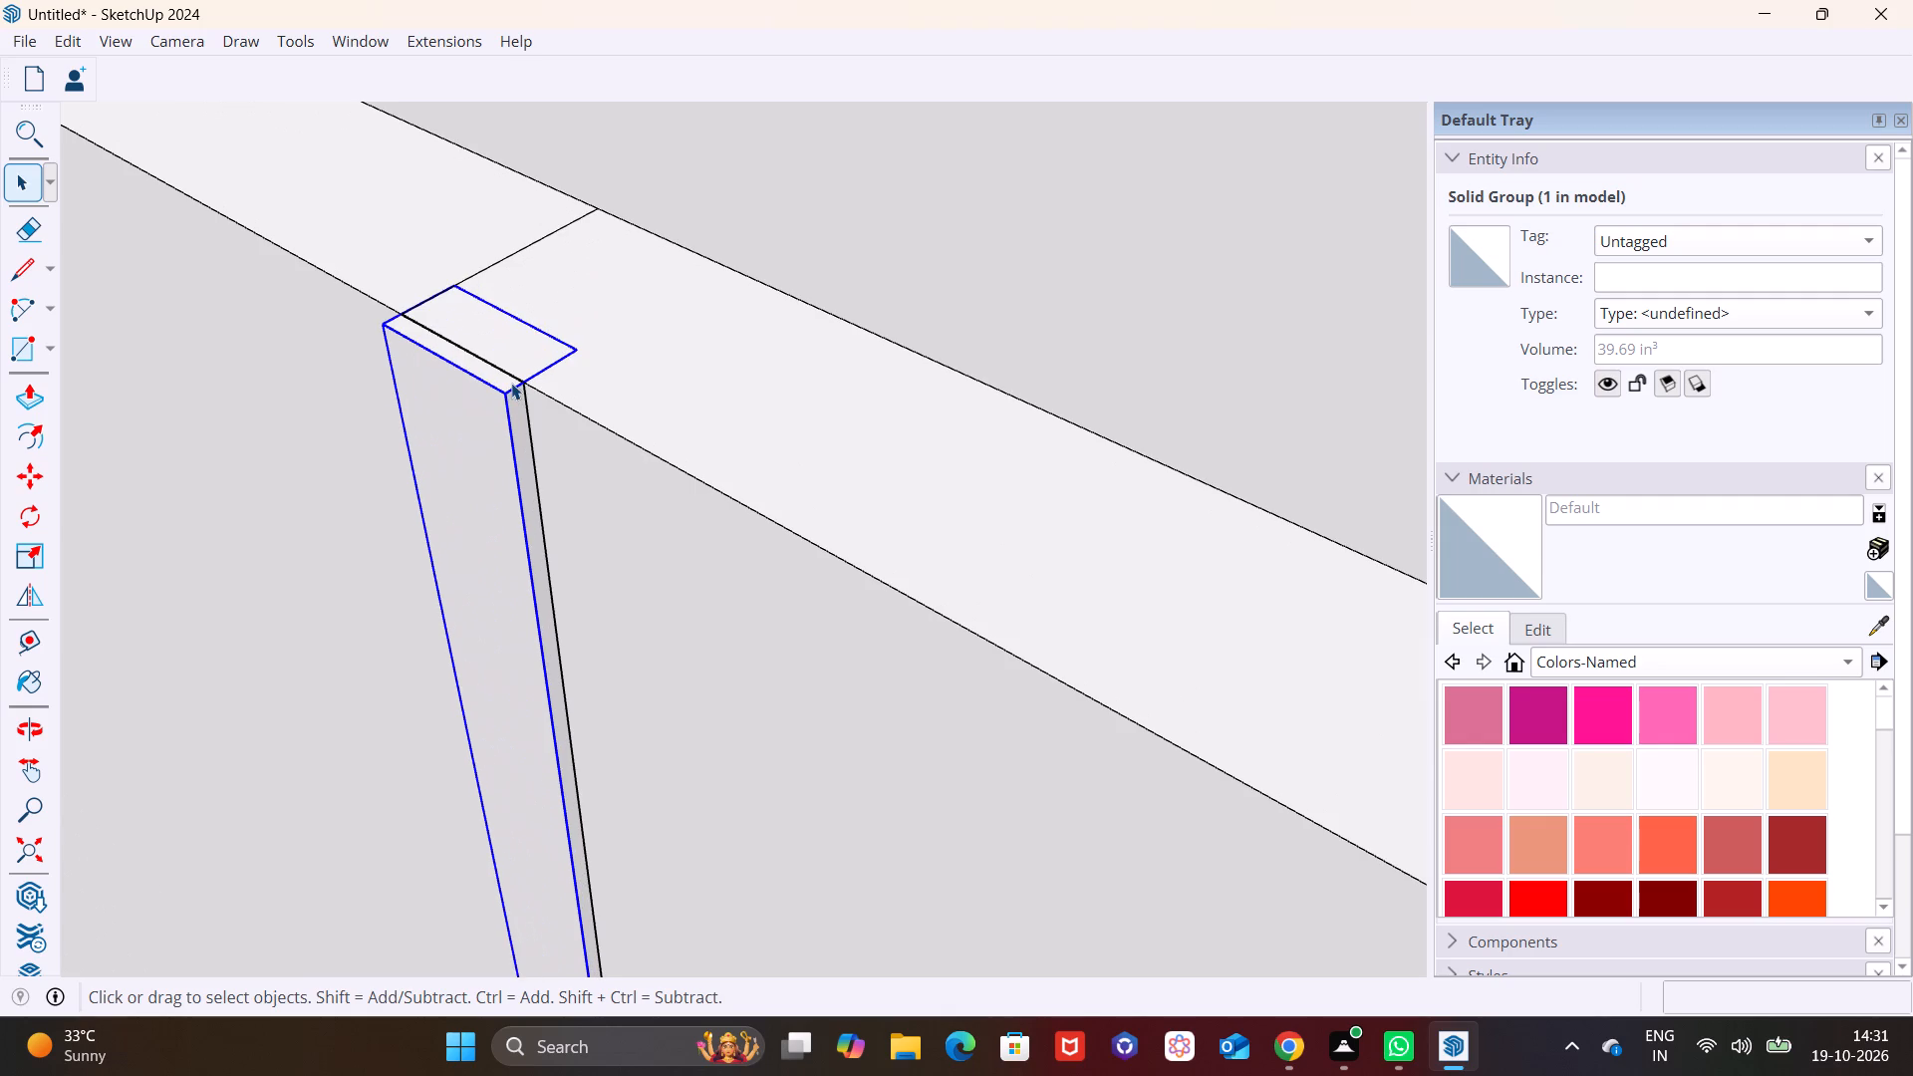
pyautogui.keyDown('ctrl'); pyautogui.click(524, 410); pyautogui.keyUp('ctrl')
pyautogui.keyDown('ctrl'); pyautogui.click(517, 379); pyautogui.keyUp('ctrl')
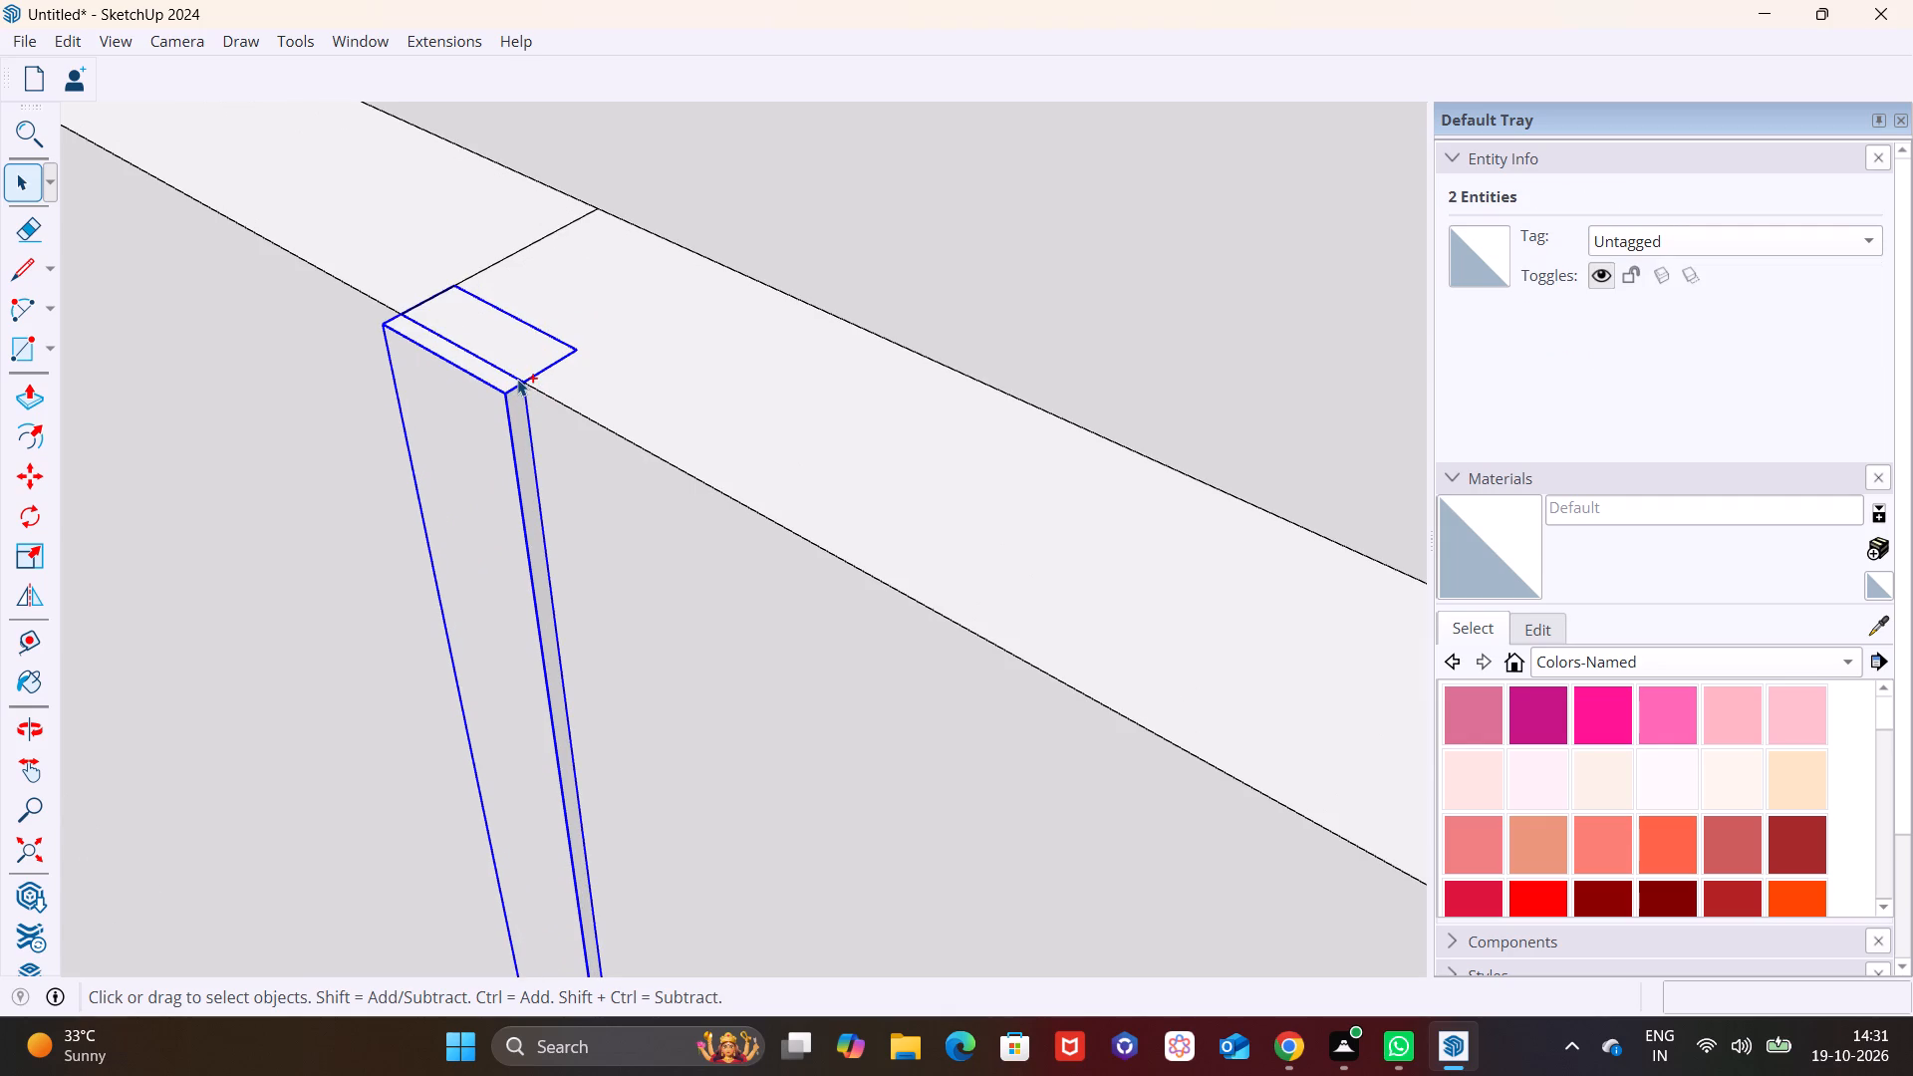
pyautogui.press('m')
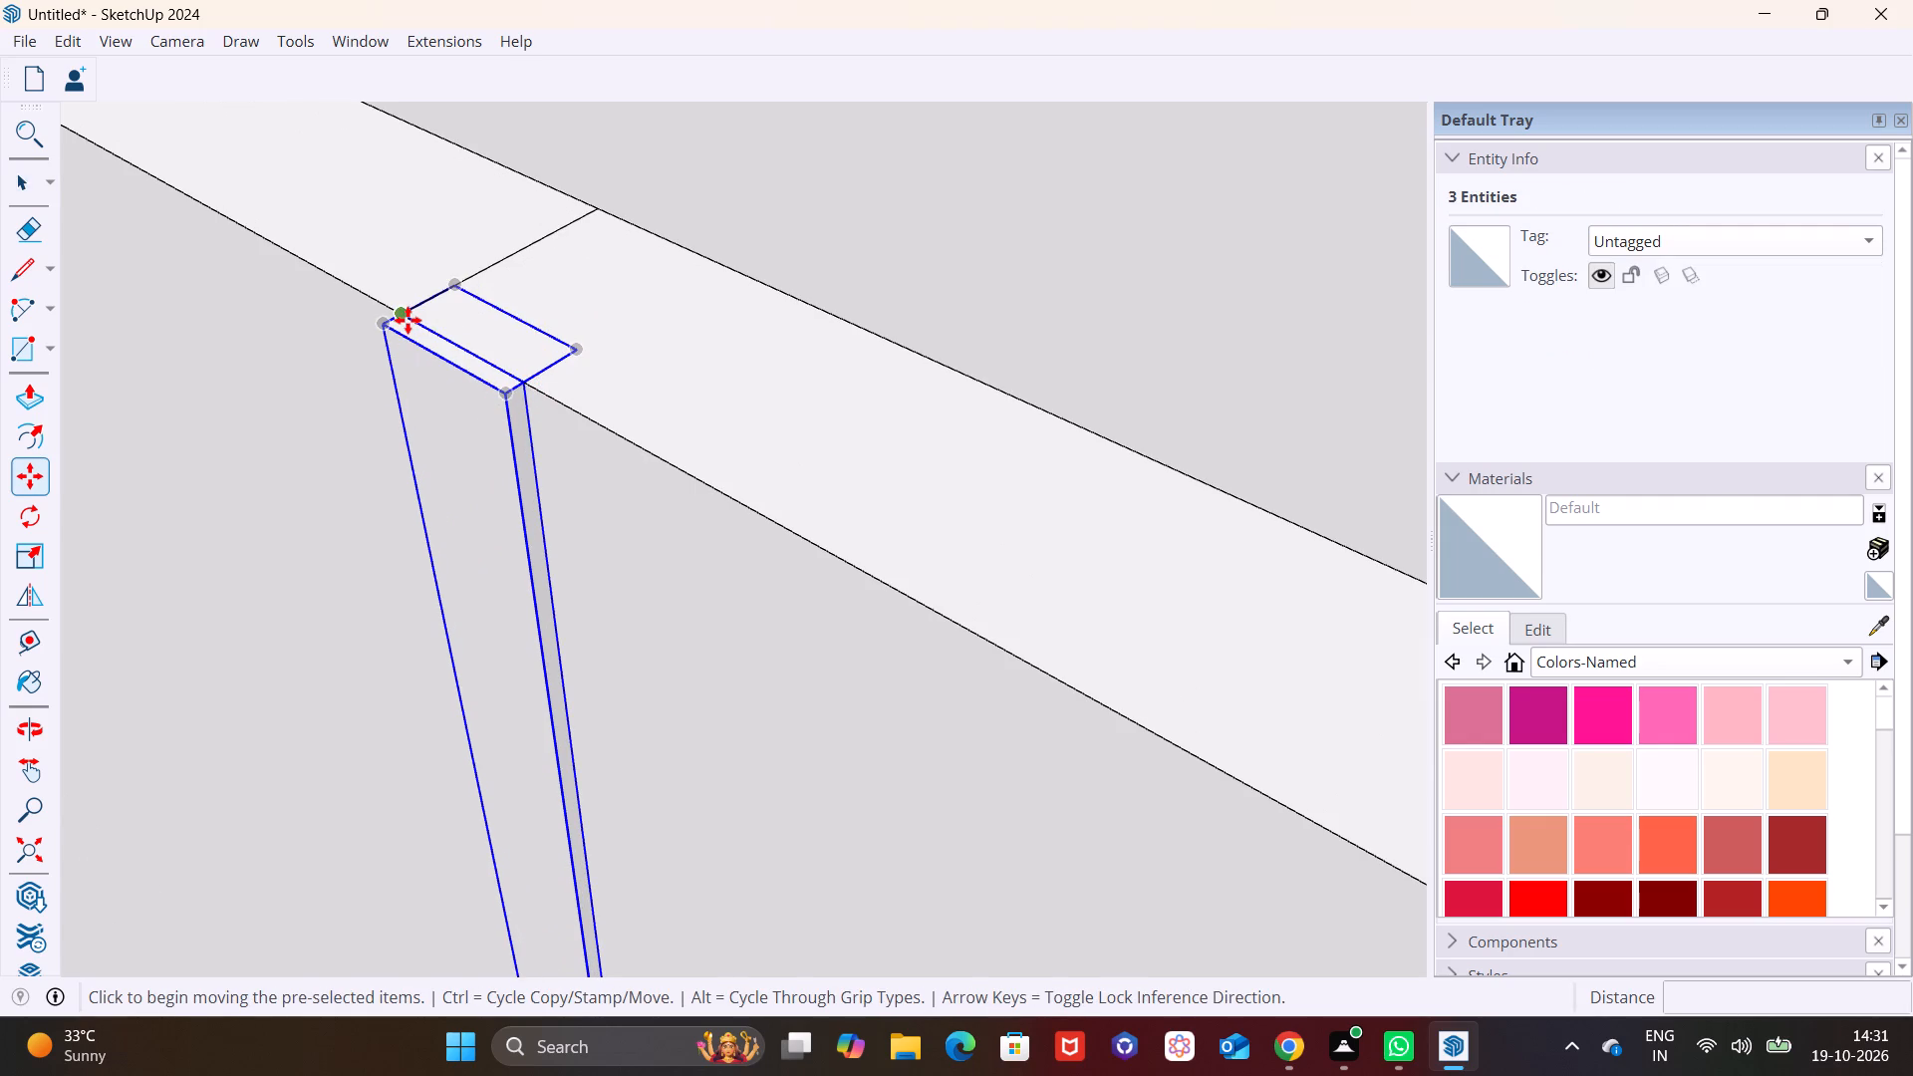
pyautogui.click(407, 318)
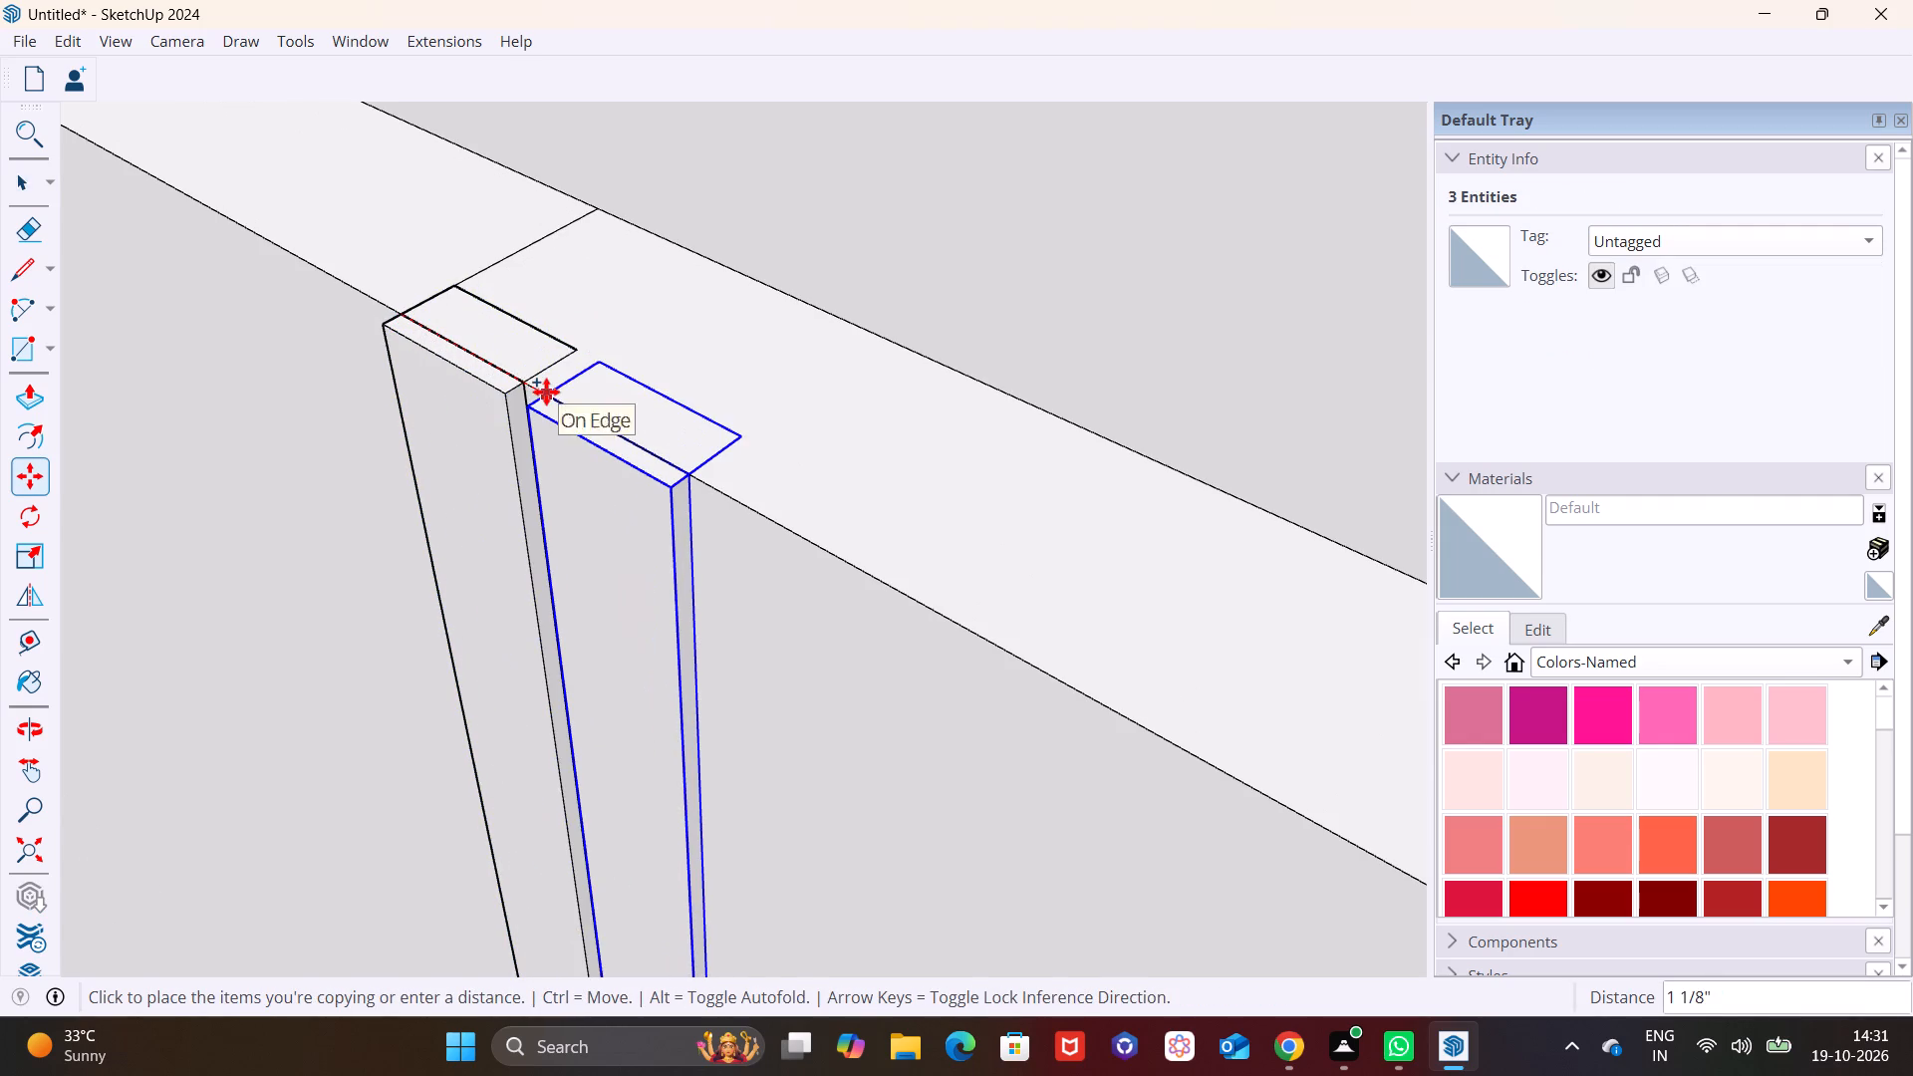
pyautogui.scroll(5, 540, 390)
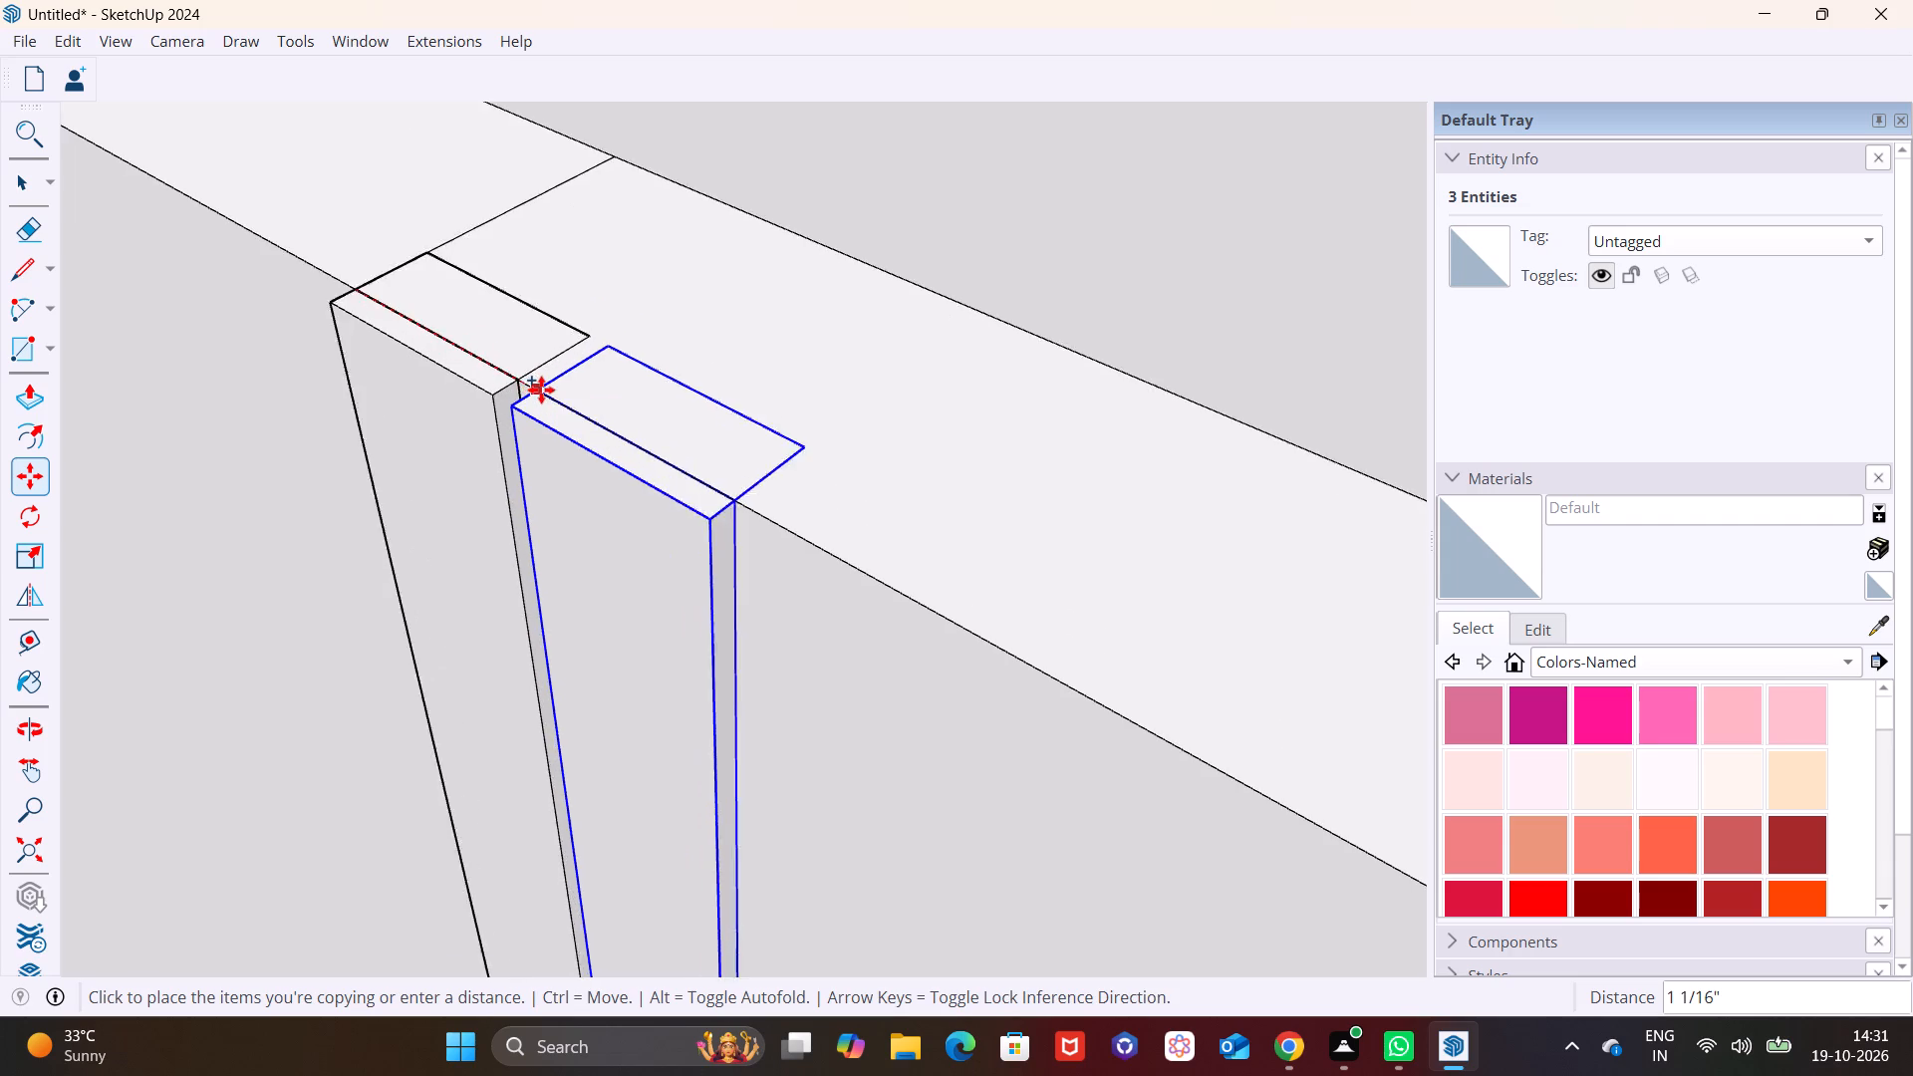
pyautogui.scroll(6, 541, 390)
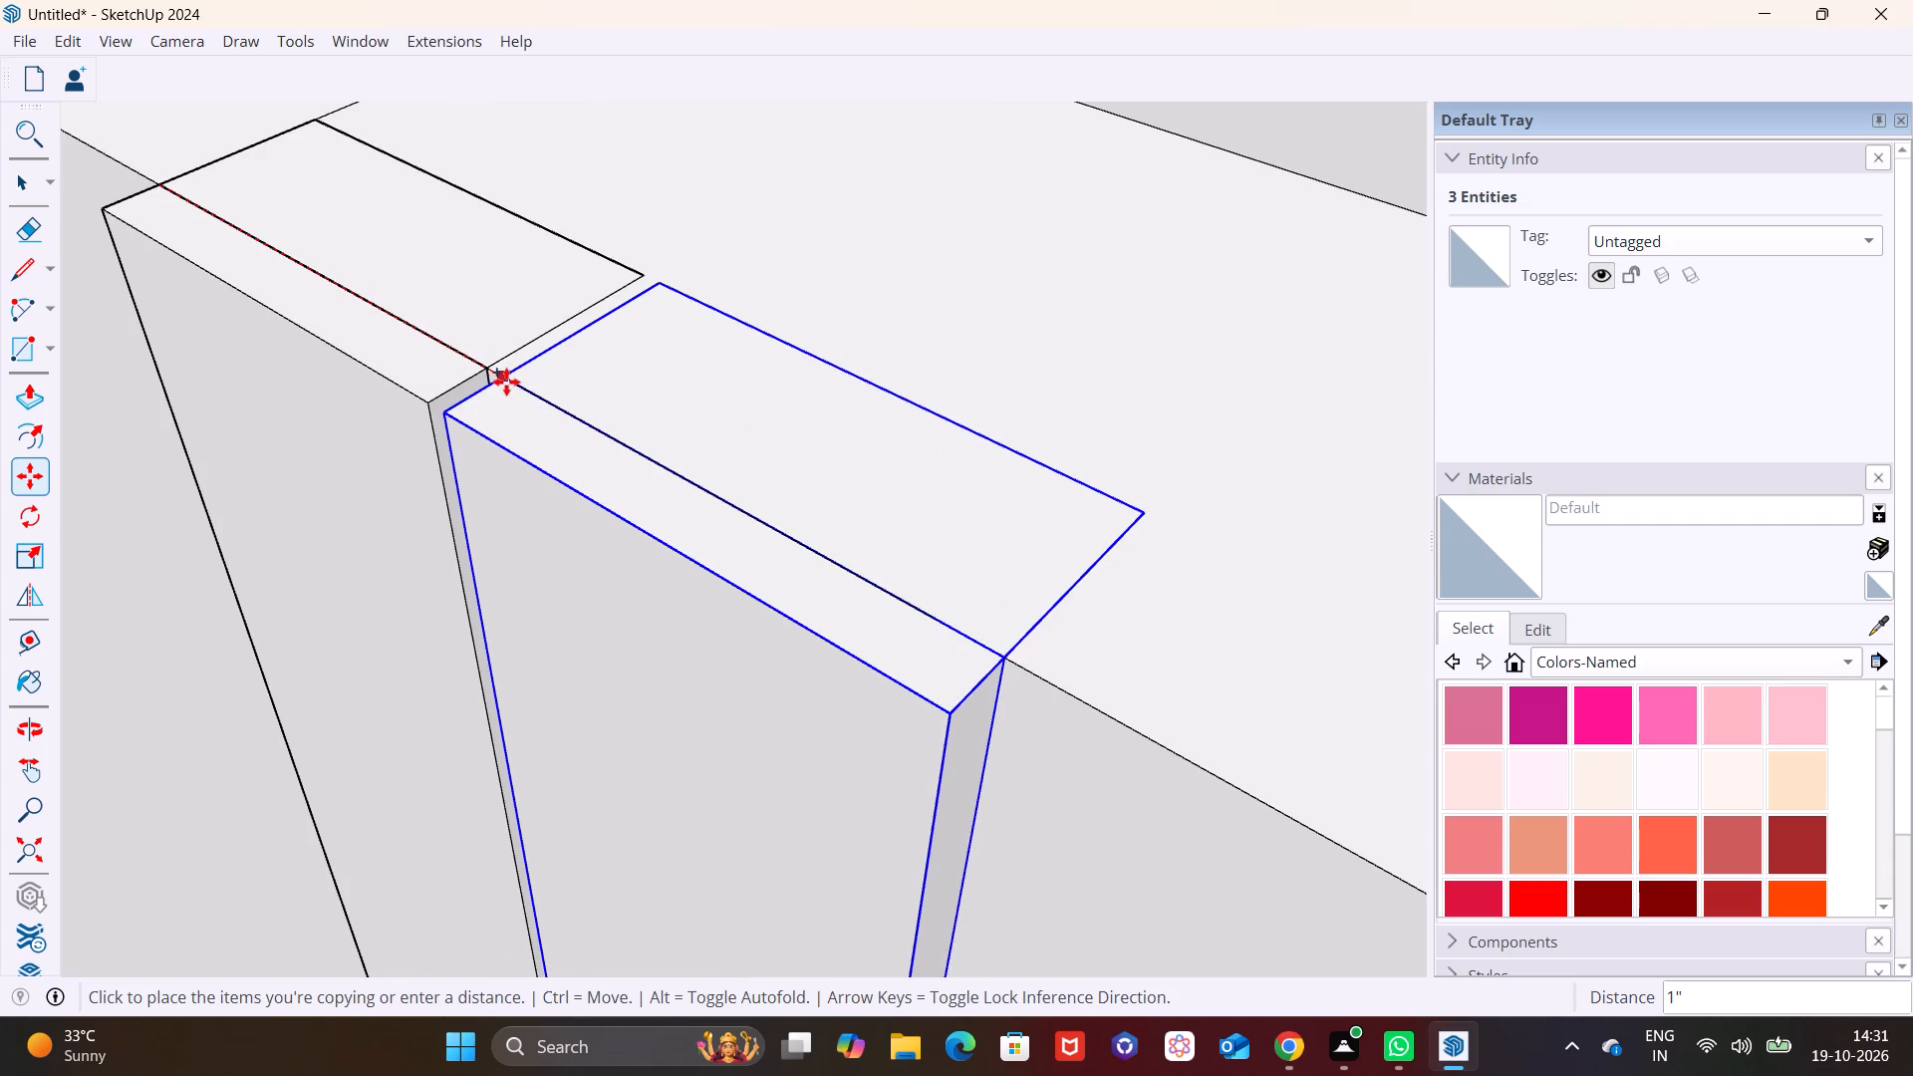
pyautogui.scroll(10, 501, 368)
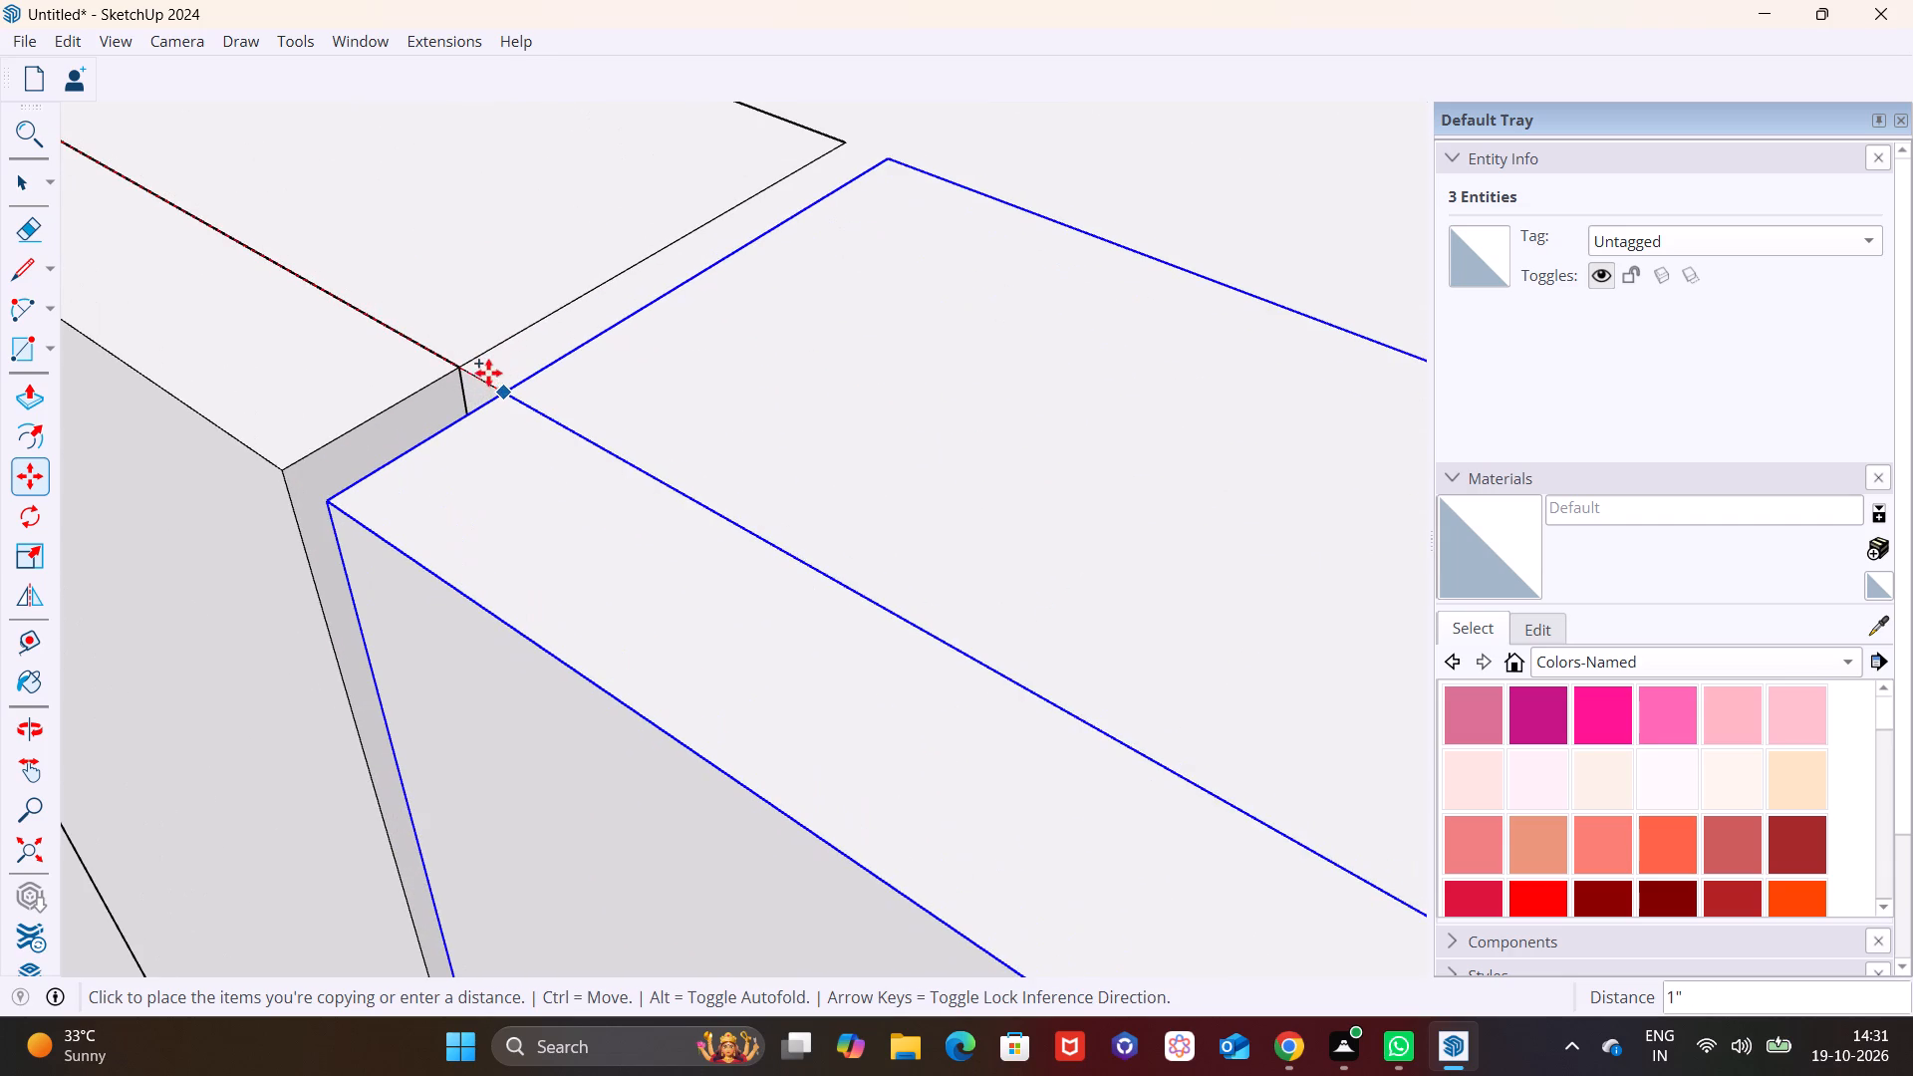
pyautogui.scroll(6, 474, 377)
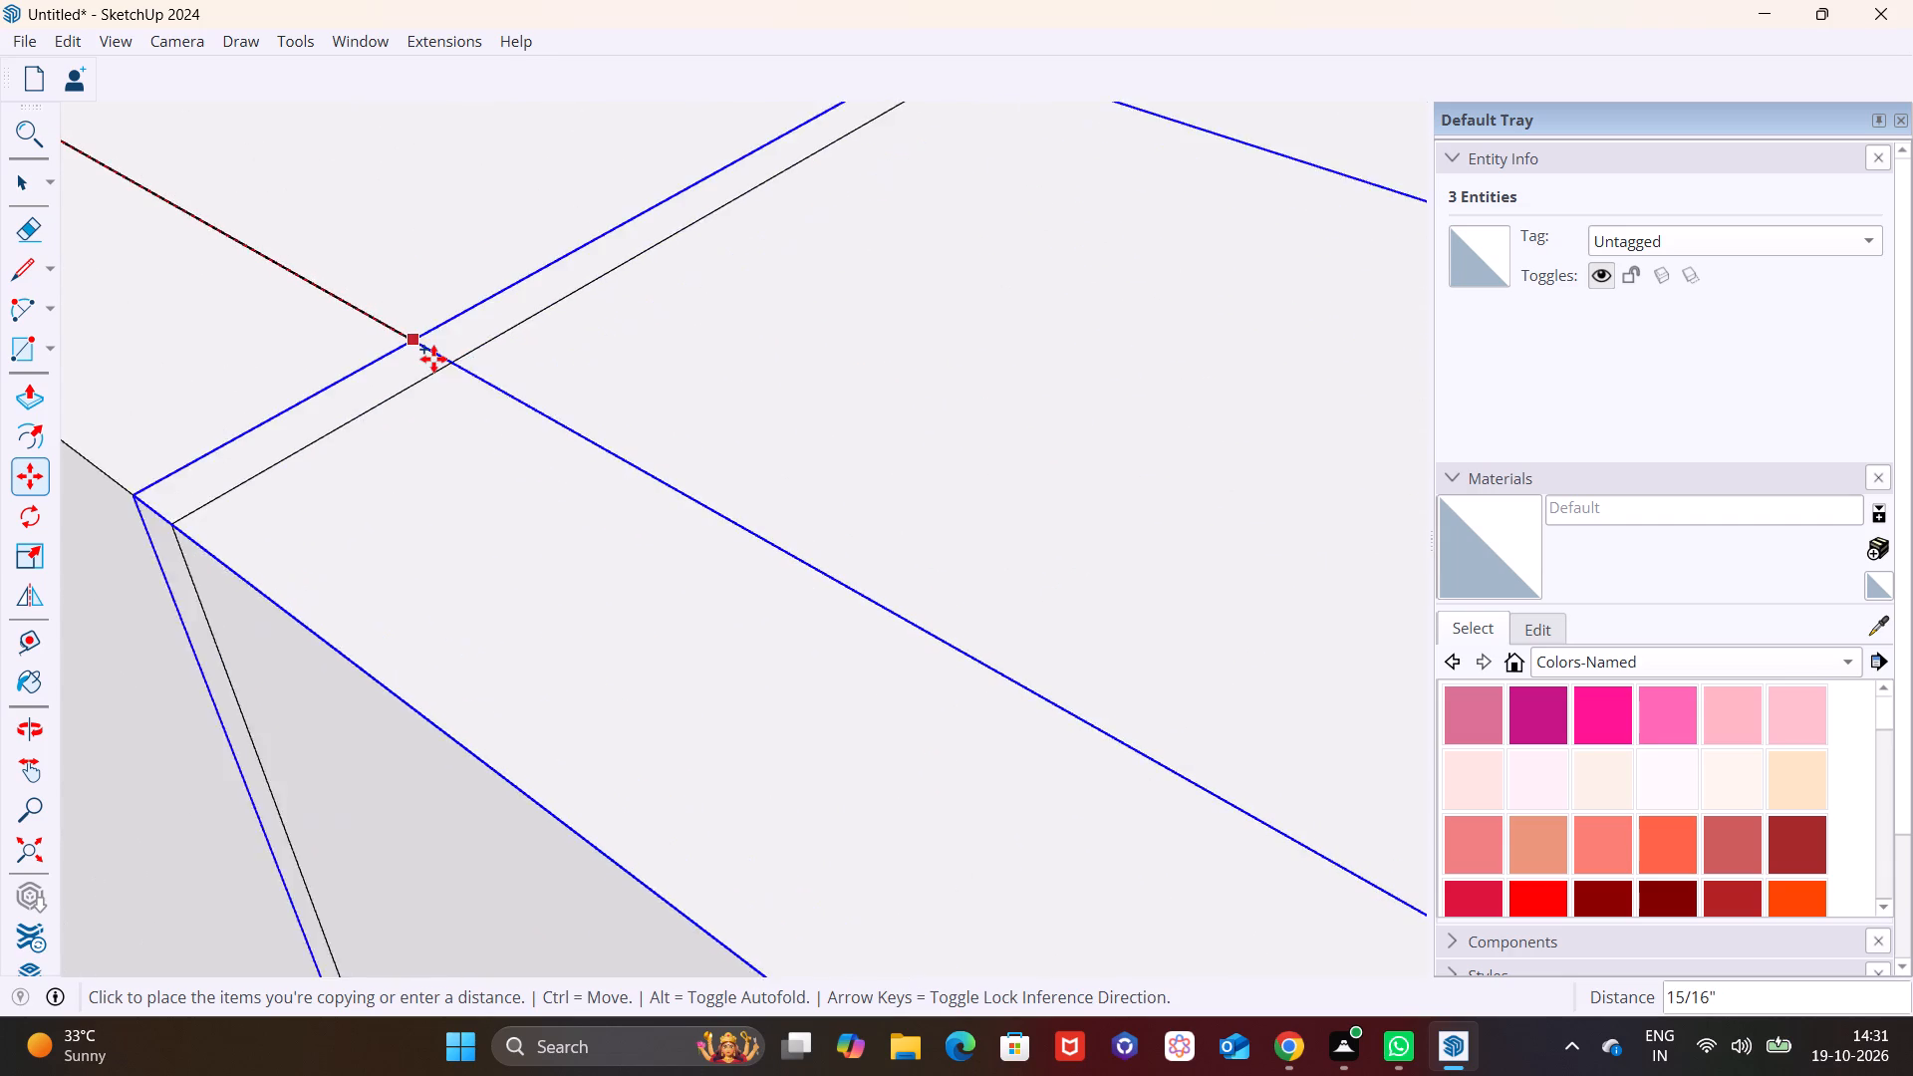
pyautogui.scroll(3, 433, 359)
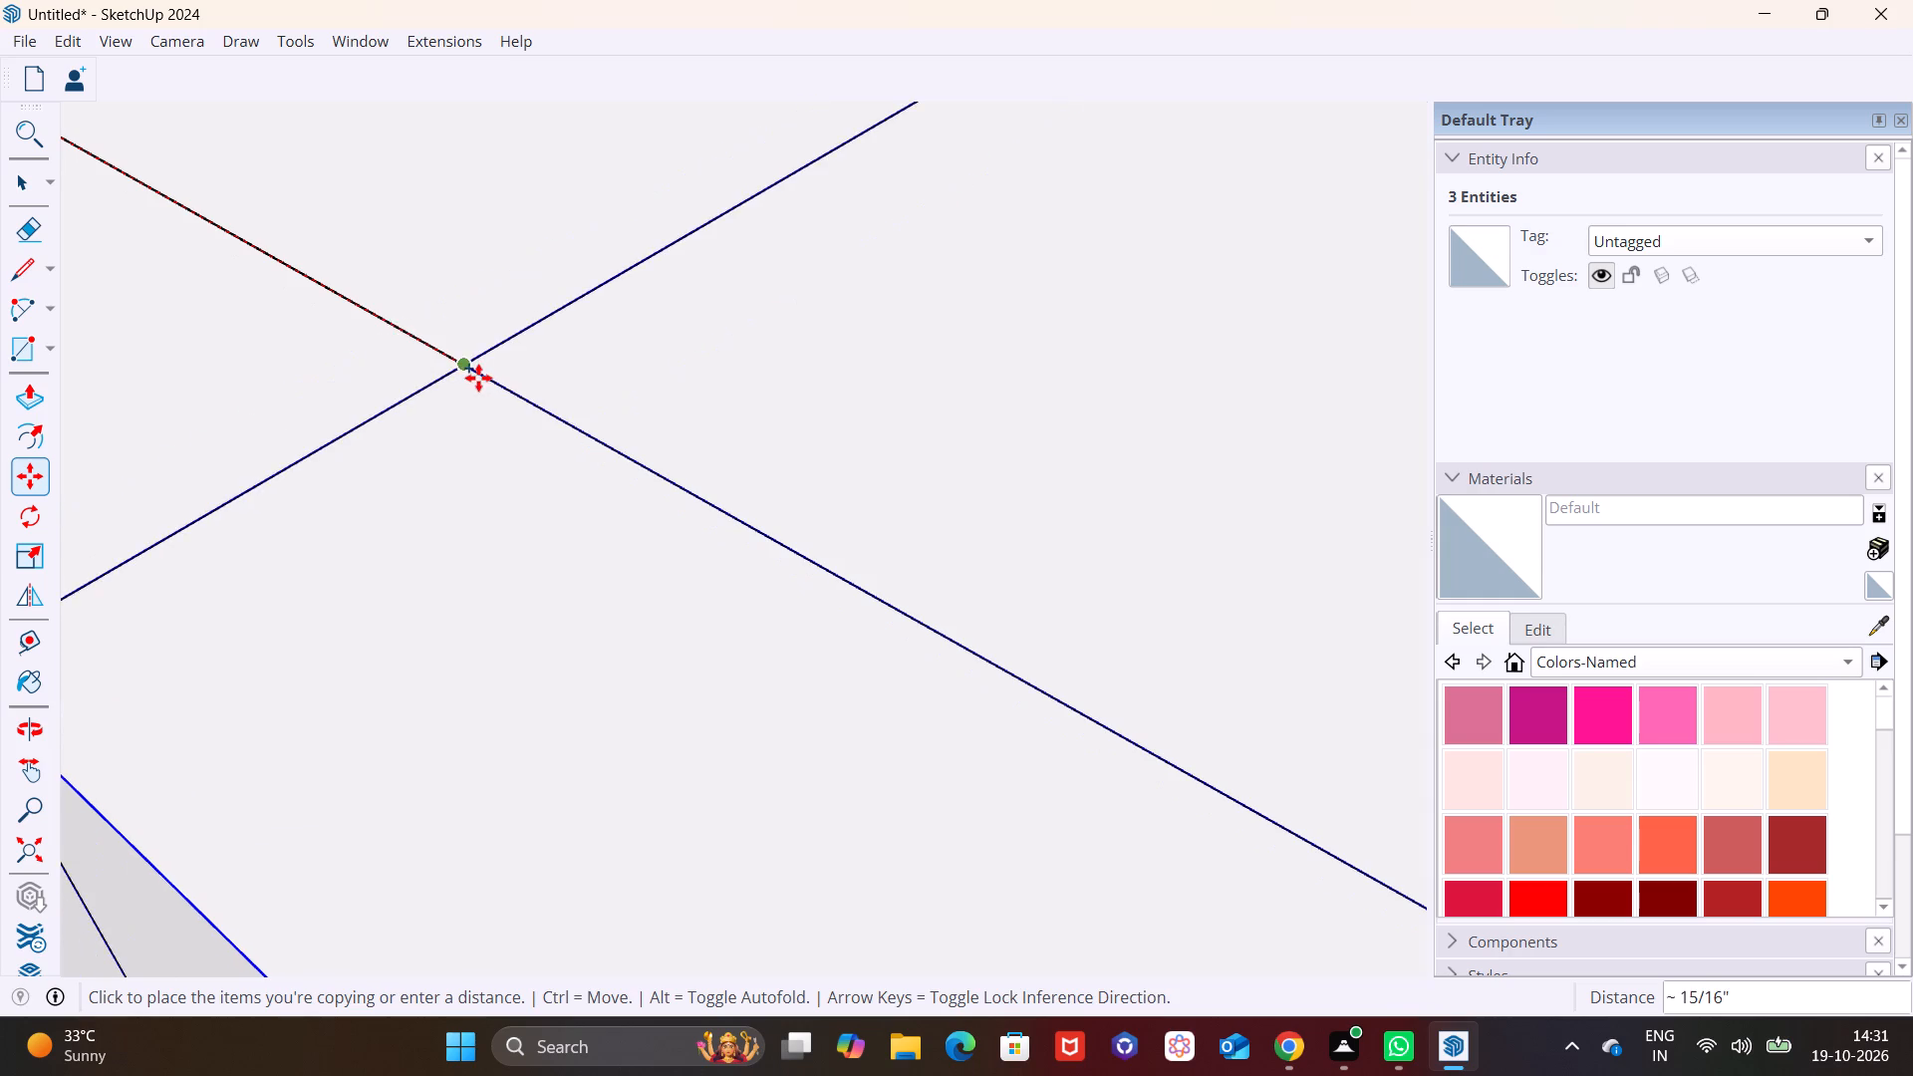
pyautogui.scroll(-6, 512, 392)
pyautogui.moveTo(508, 442); pyautogui.dragTo(830, 413, button='middle')
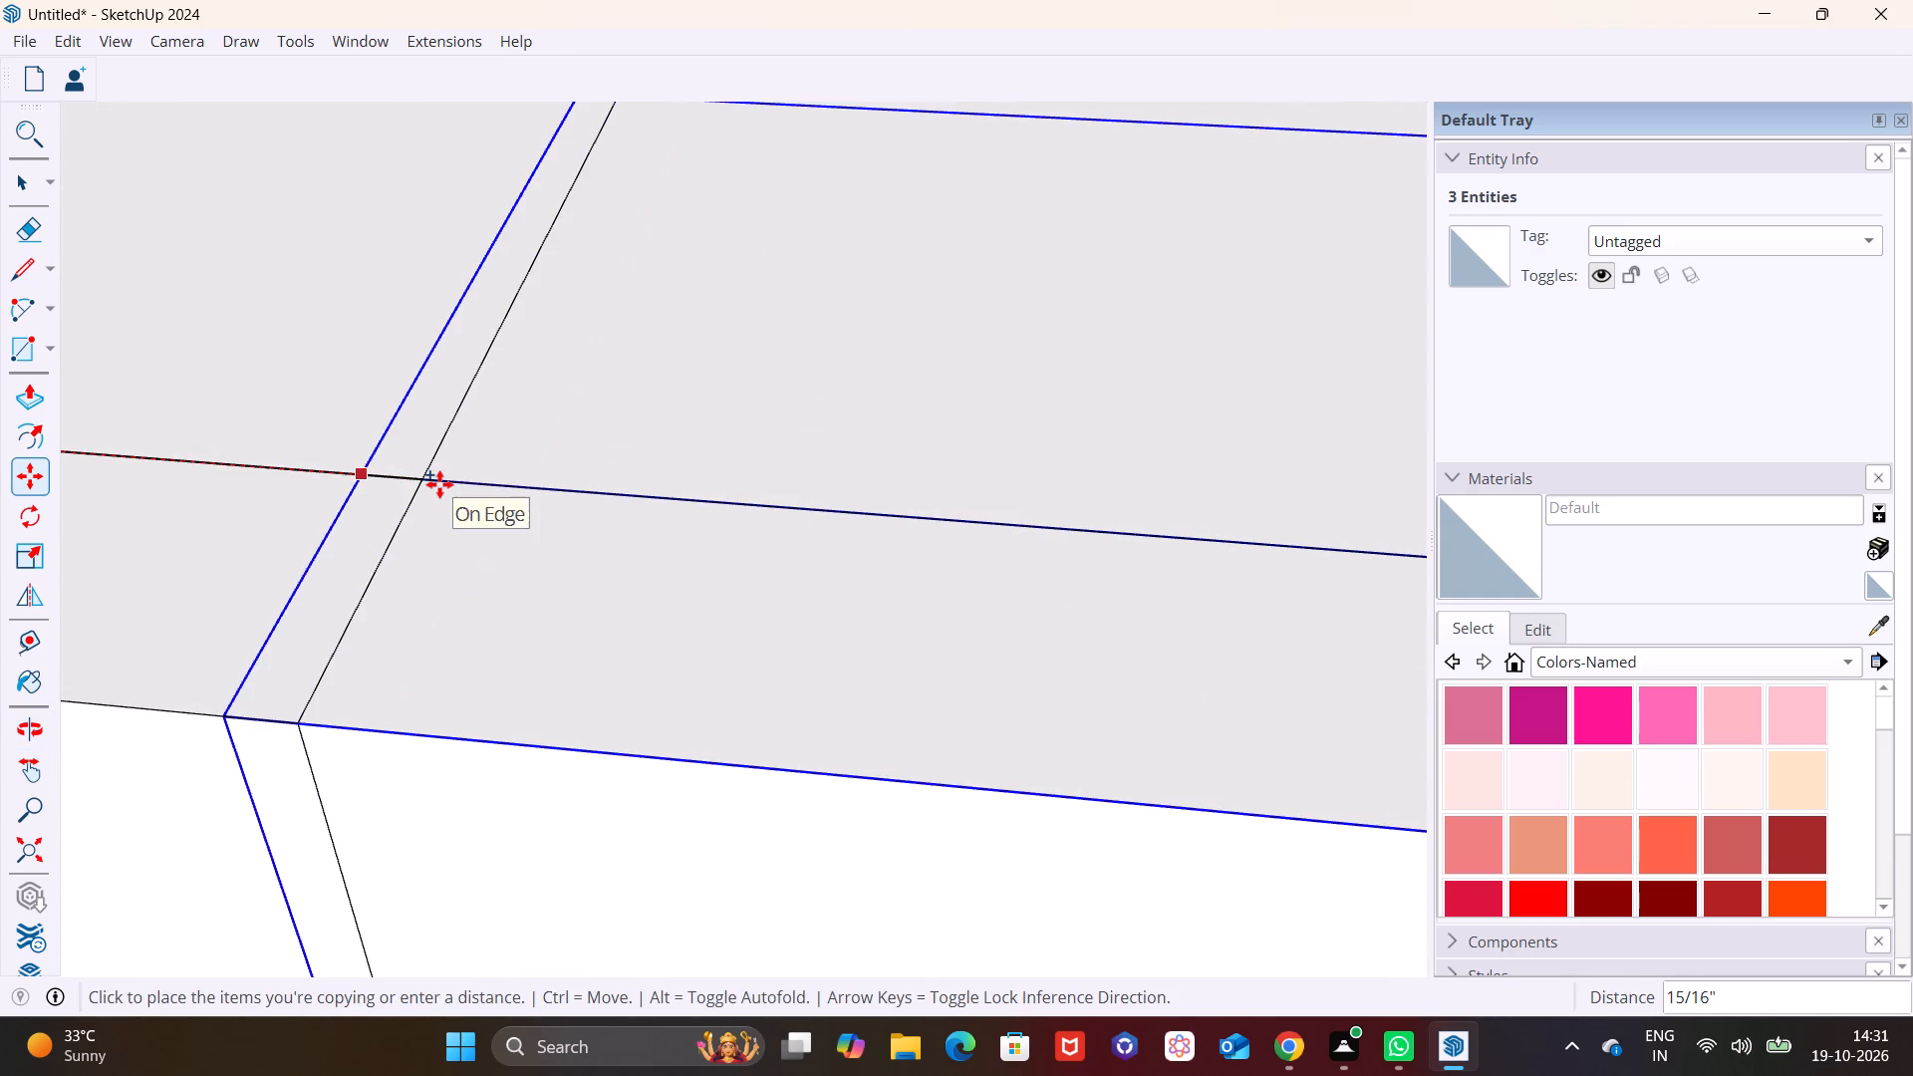
pyautogui.scroll(3, 441, 484)
pyautogui.click(478, 484)
# Make two further copies of the vertical strip along the panel's top edge, leaving a narrow gap after each strip.
pyautogui.scroll(-7, 519, 505)
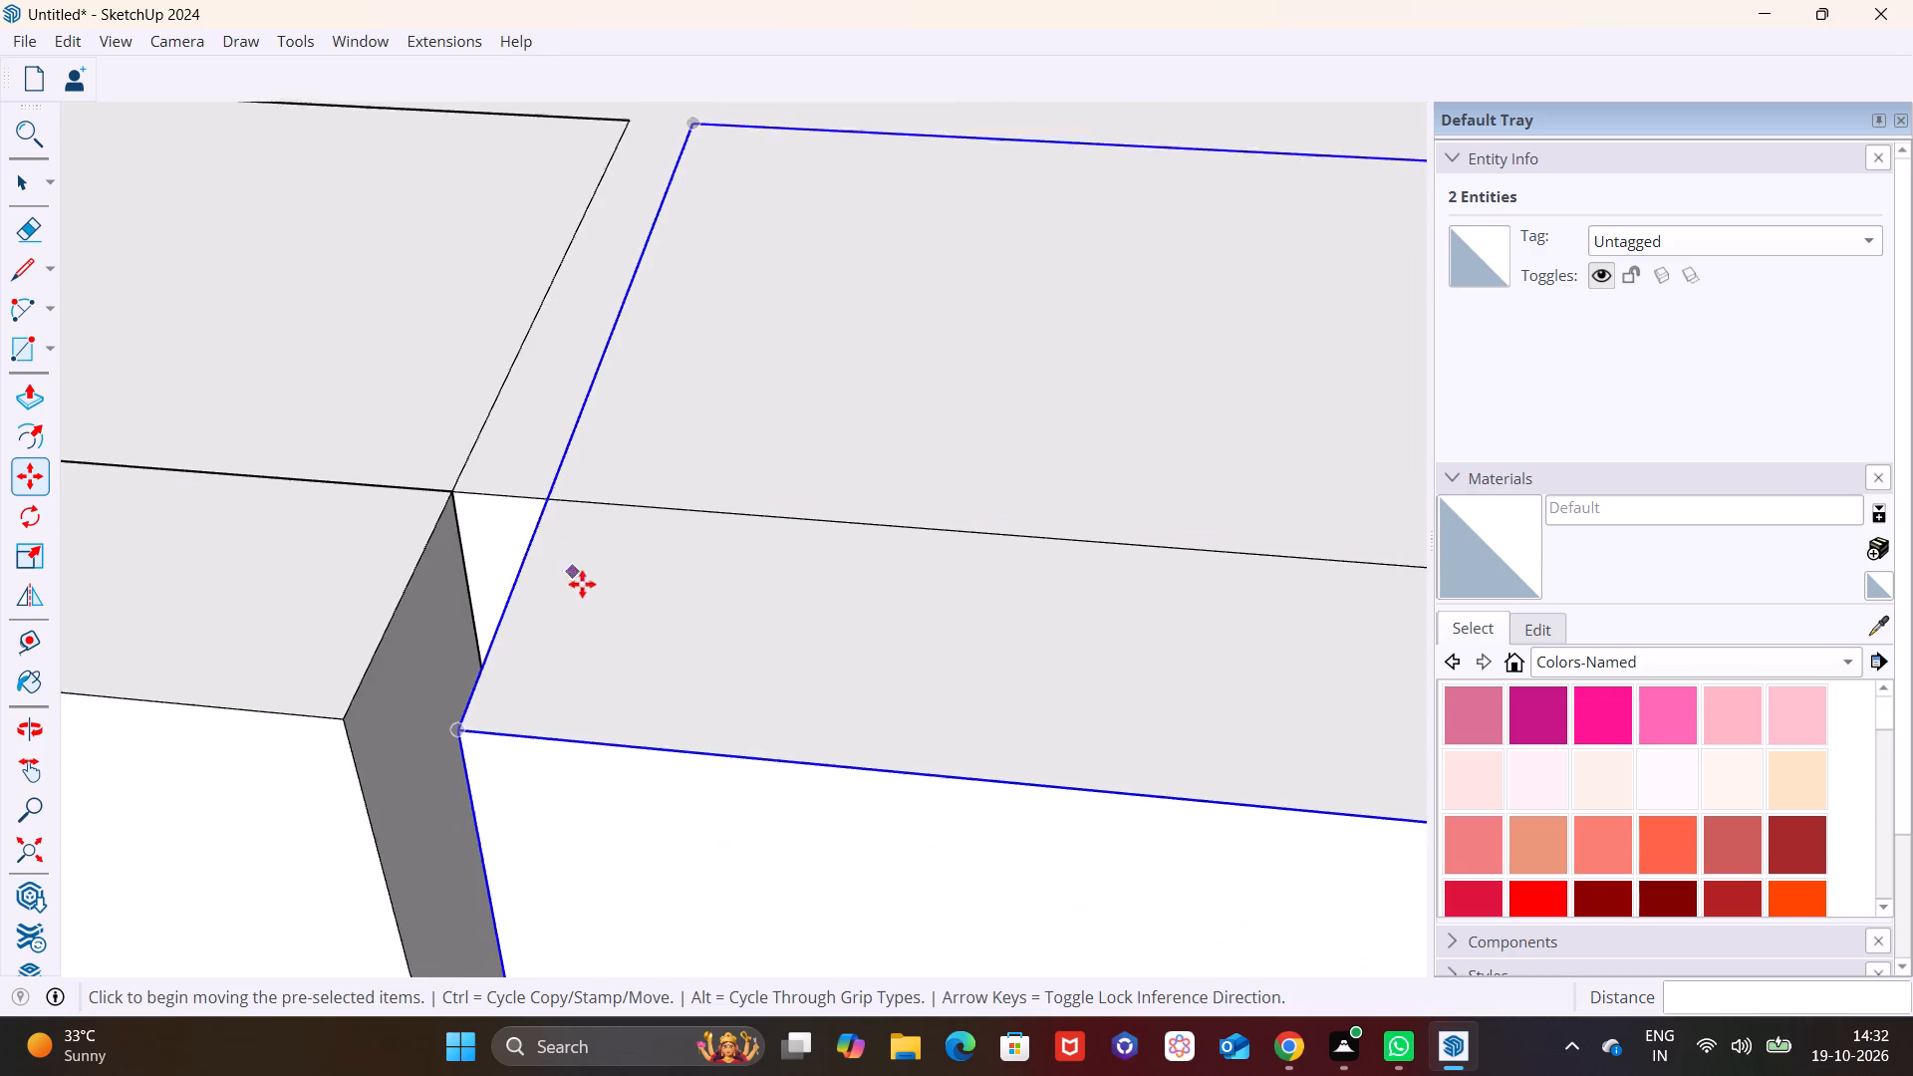
pyautogui.scroll(-20, 582, 584)
pyautogui.scroll(-18, 582, 584)
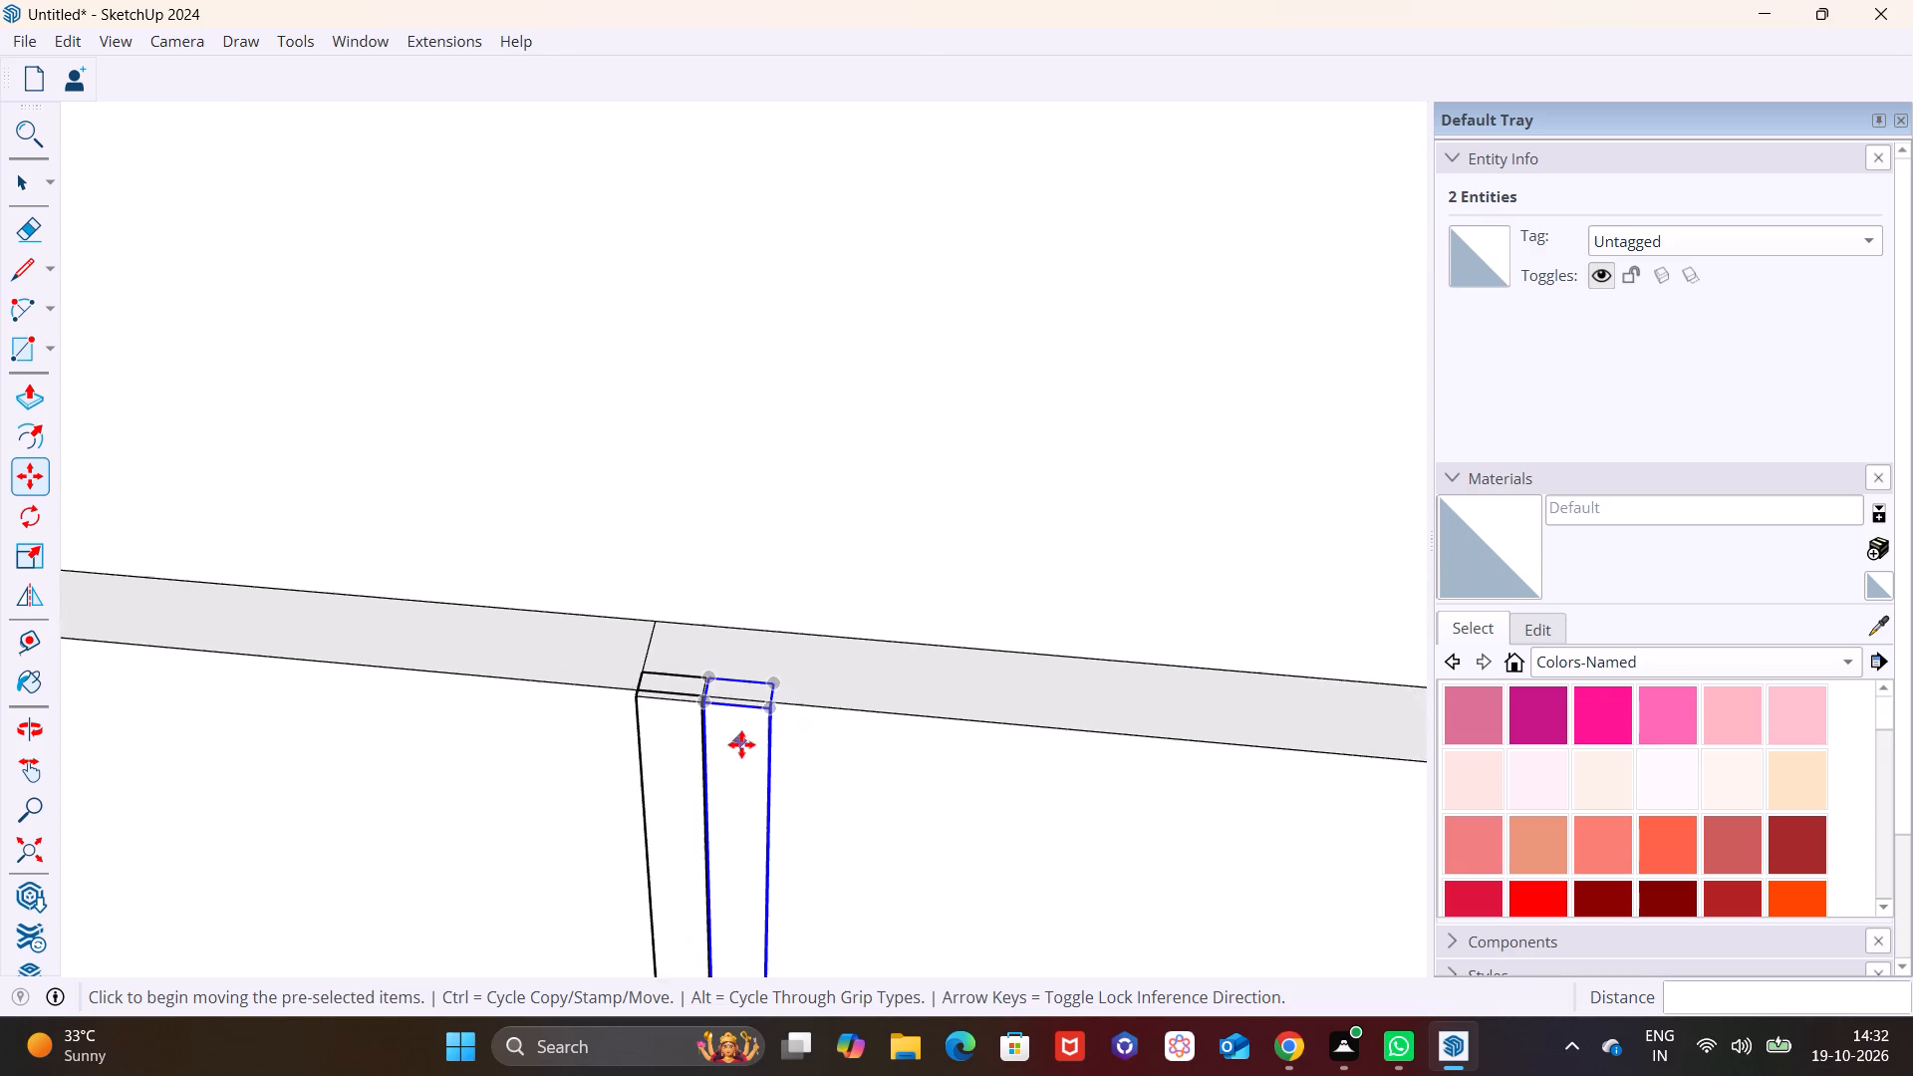
pyautogui.moveTo(741, 744); pyautogui.dragTo(817, 514, button='middle')
pyautogui.scroll(1, 786, 639)
pyautogui.moveTo(757, 693); pyautogui.dragTo(205, 503, button='middle')
pyautogui.scroll(1, 274, 518)
pyautogui.moveTo(276, 523); pyautogui.dragTo(207, 851, button='middle')
pyautogui.scroll(1, 213, 887)
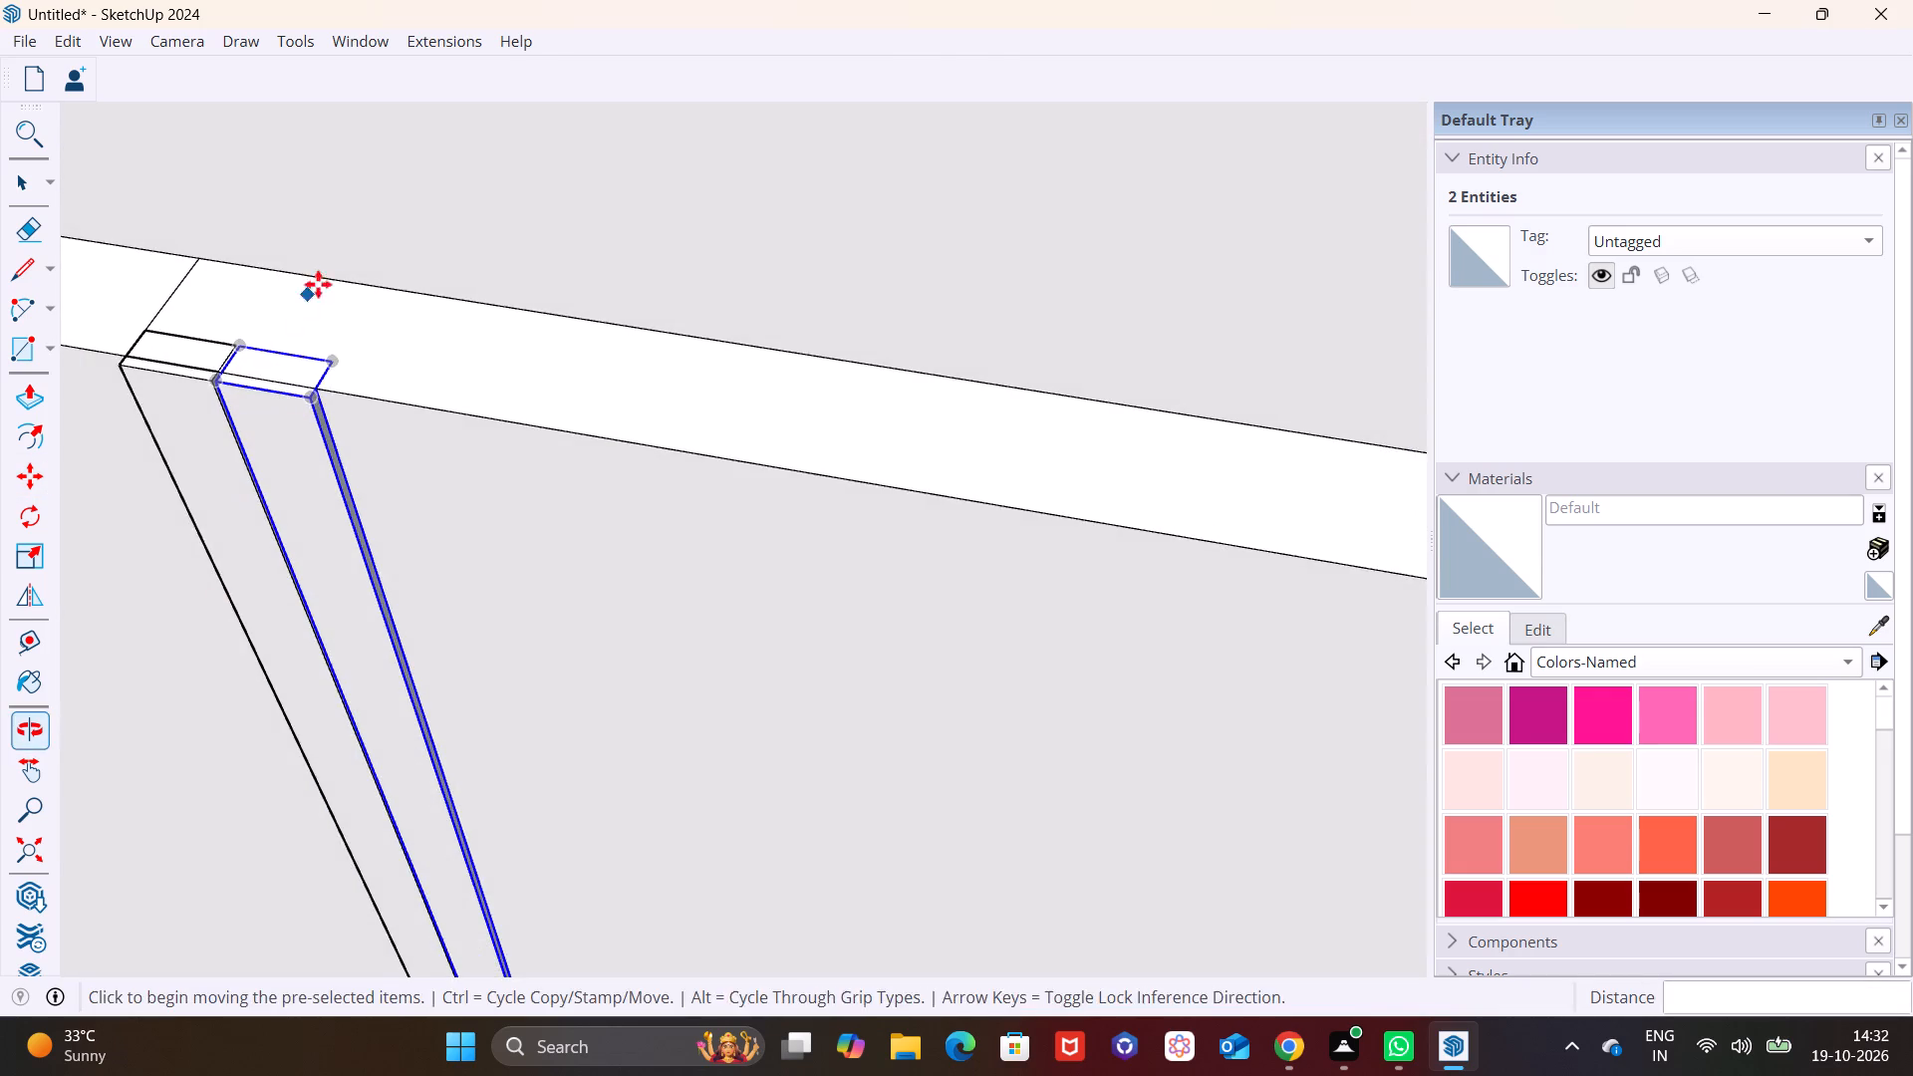
pyautogui.moveTo(329, 276); pyautogui.dragTo(341, 281, button='middle')
pyautogui.keyDown('shift'); pyautogui.moveTo(331, 343); pyautogui.dragTo(560, 364, button='middle'); pyautogui.keyUp('shift')
pyautogui.scroll(9, 507, 452)
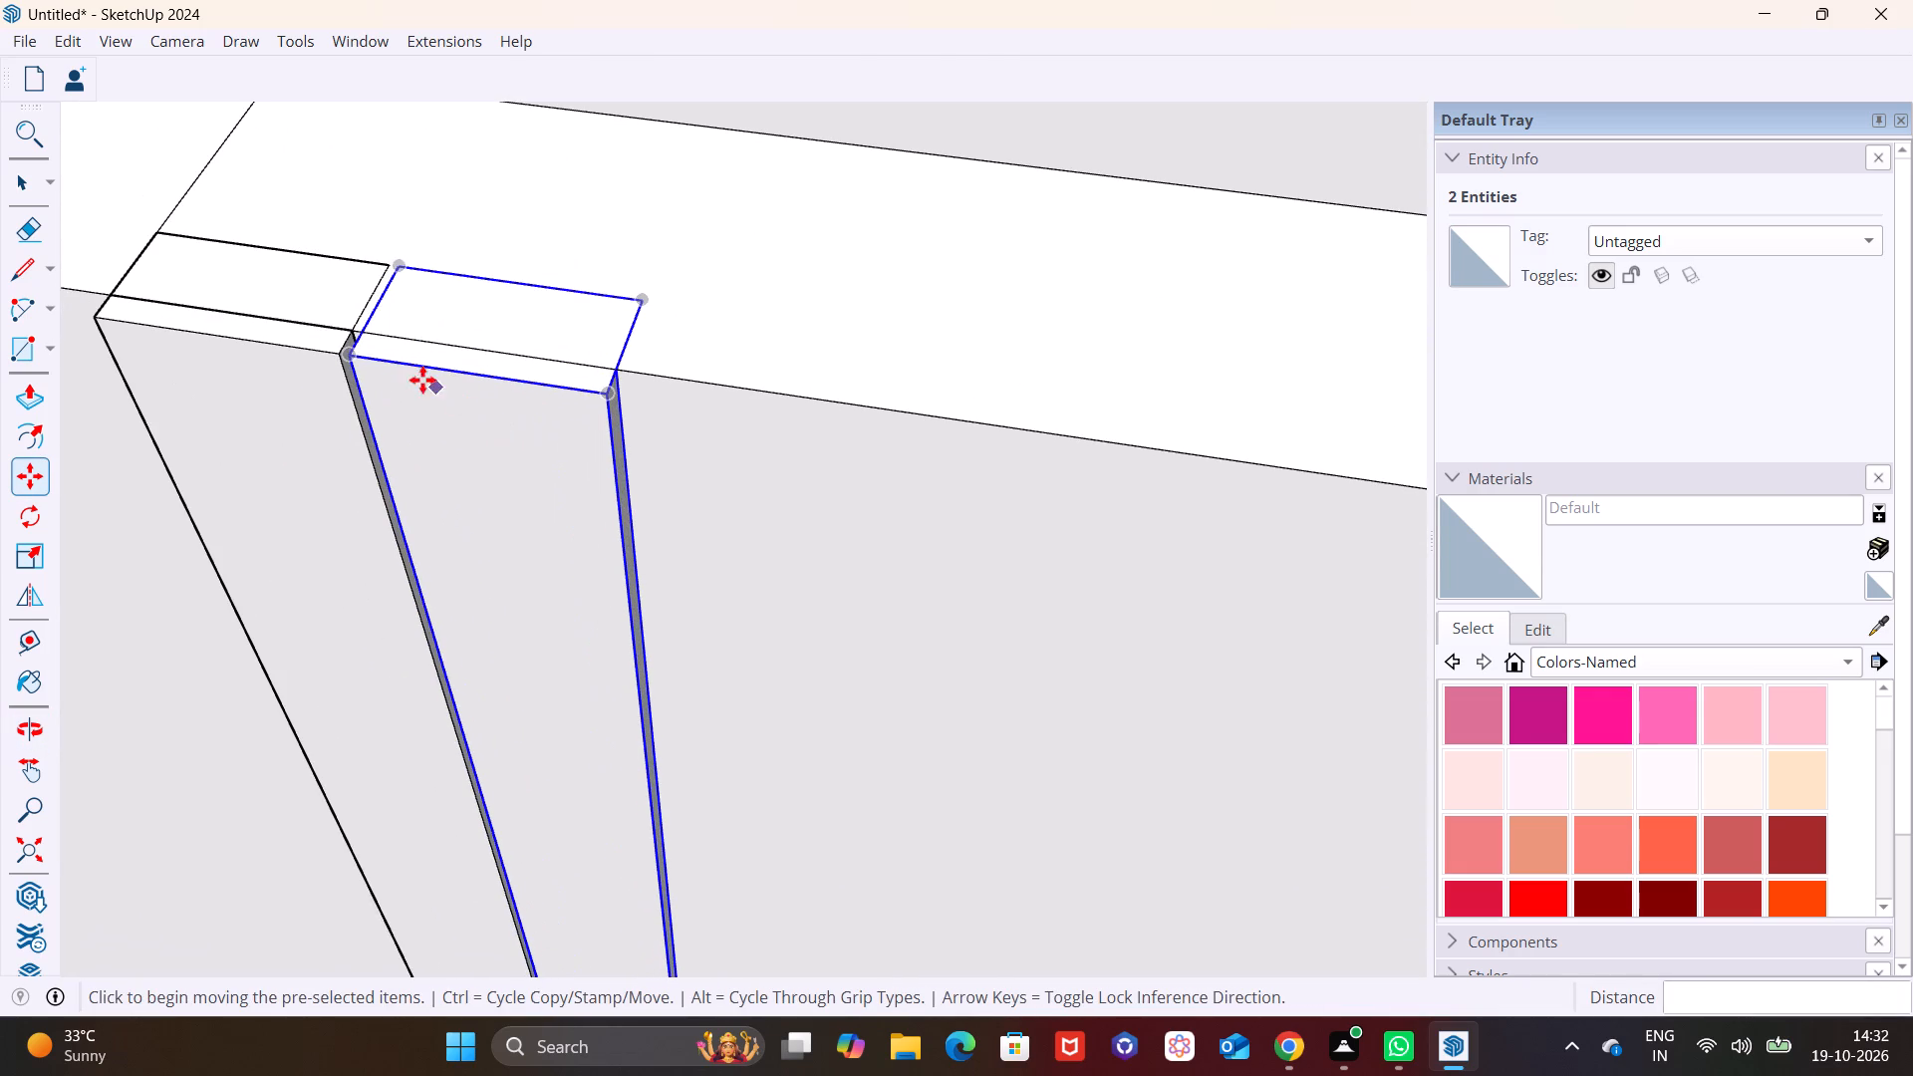
pyautogui.click(351, 359)
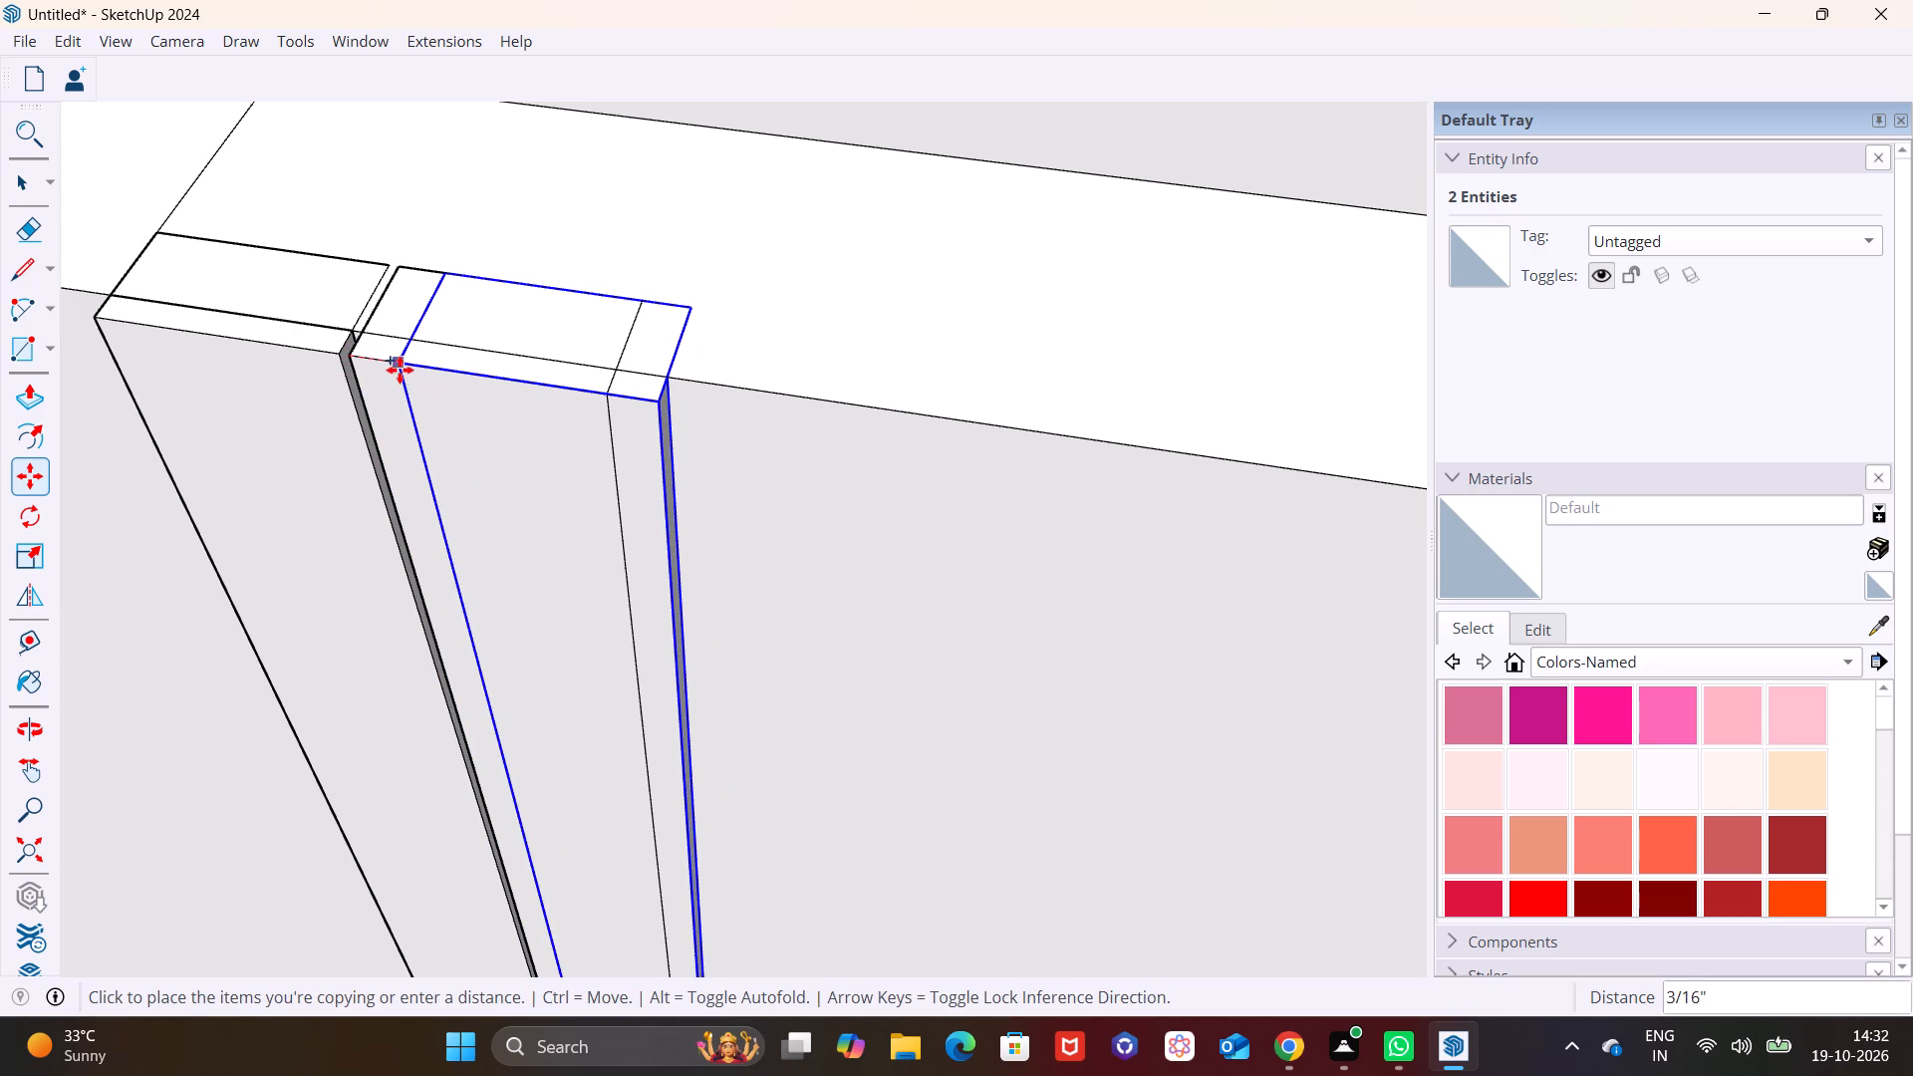
pyautogui.click(632, 387)
pyautogui.click(632, 401)
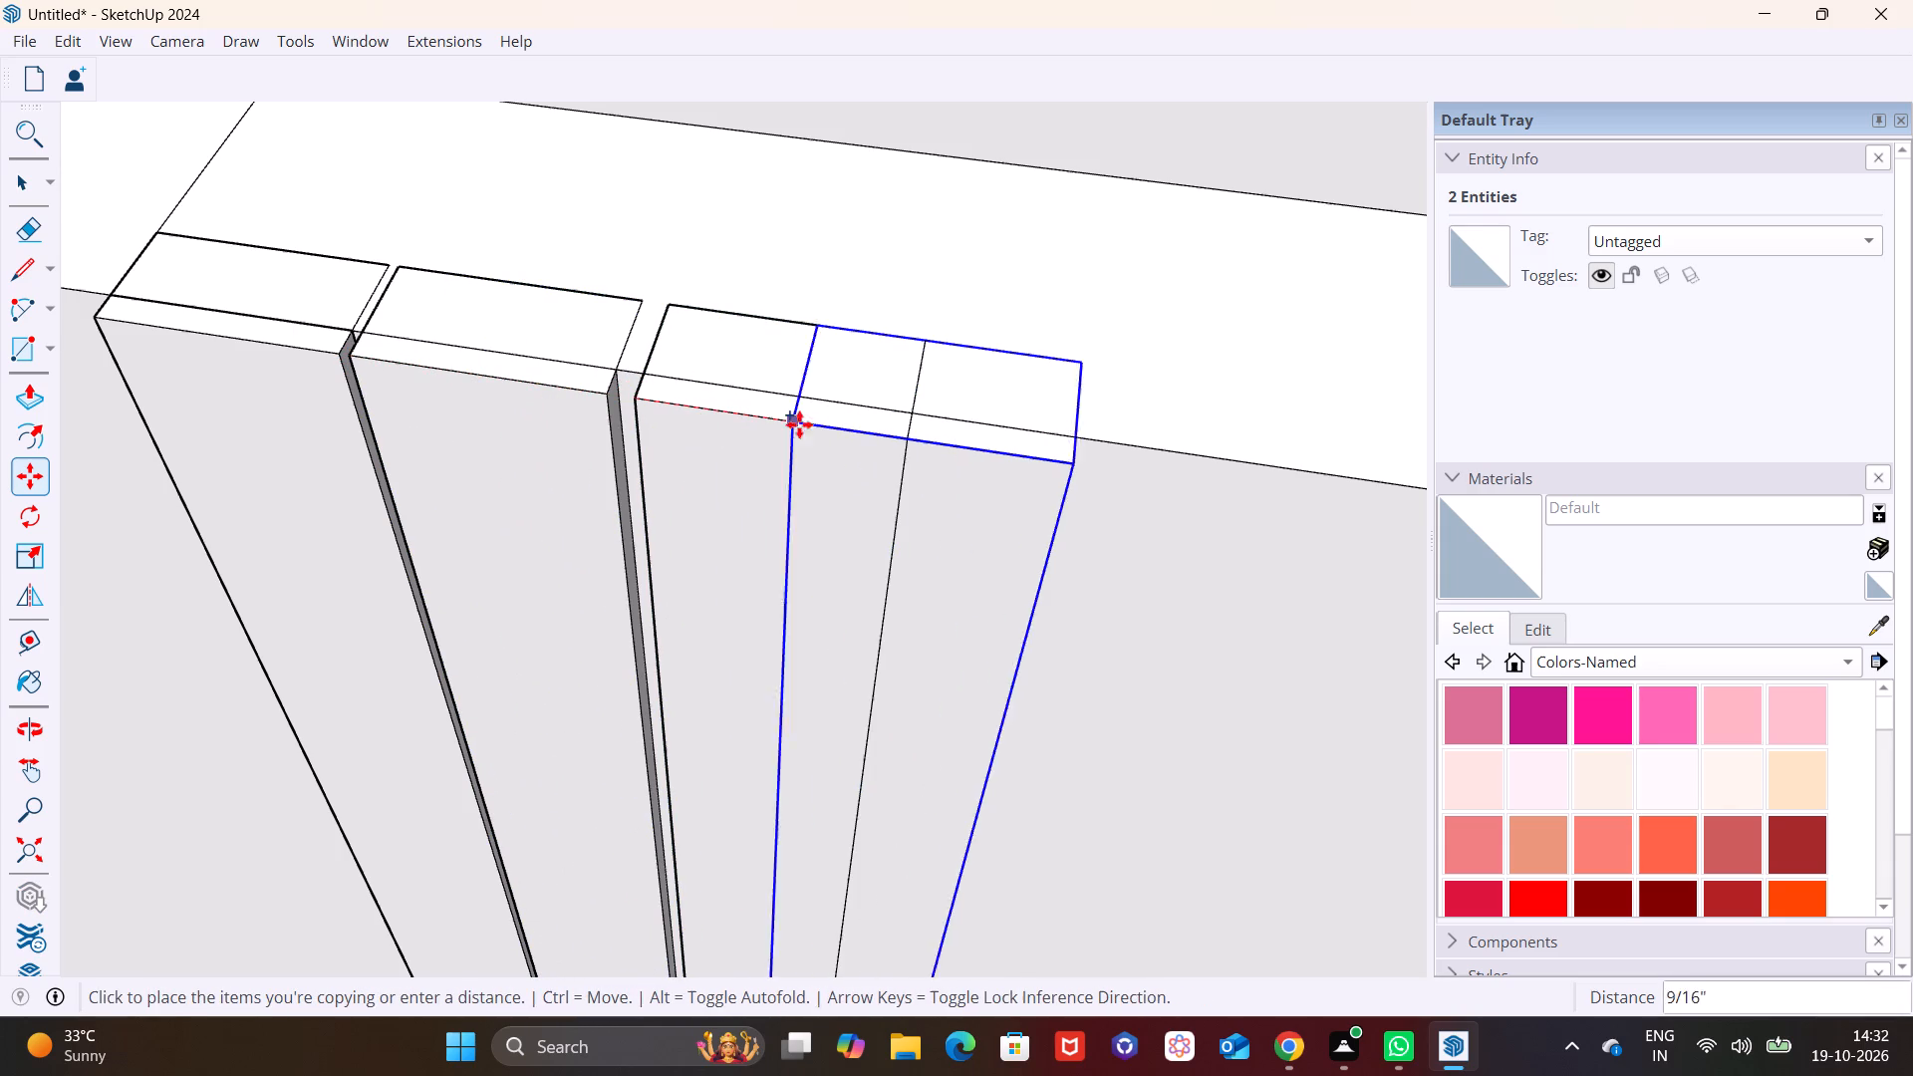
pyautogui.click(925, 437)
# Make three further copies of the vertical strip along the panel's top edge, spacing them about 1 1/16" with narrow gaps.
pyautogui.scroll(-2, 625, 412)
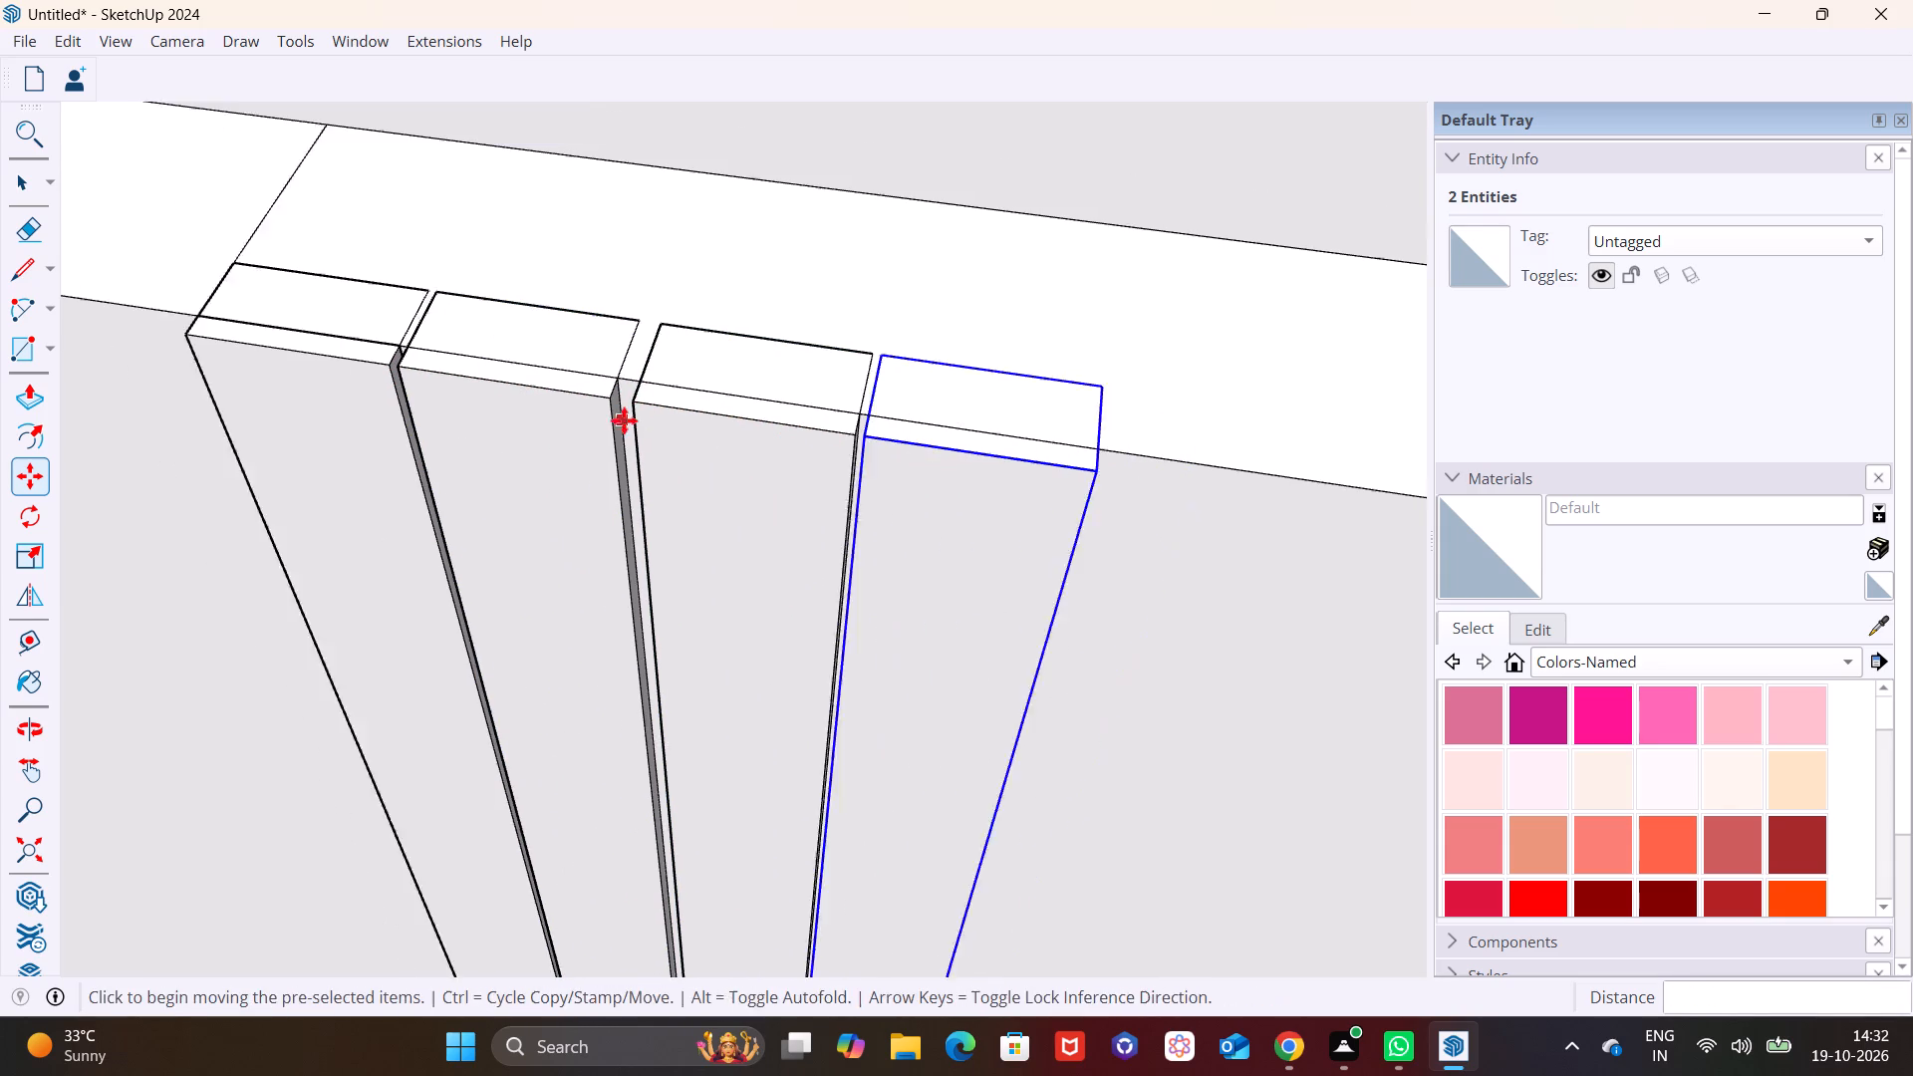
pyautogui.scroll(-2, 624, 420)
pyautogui.keyDown('shift'); pyautogui.moveTo(632, 423); pyautogui.dragTo(271, 364, button='middle'); pyautogui.keyUp('shift')
pyautogui.click(458, 372)
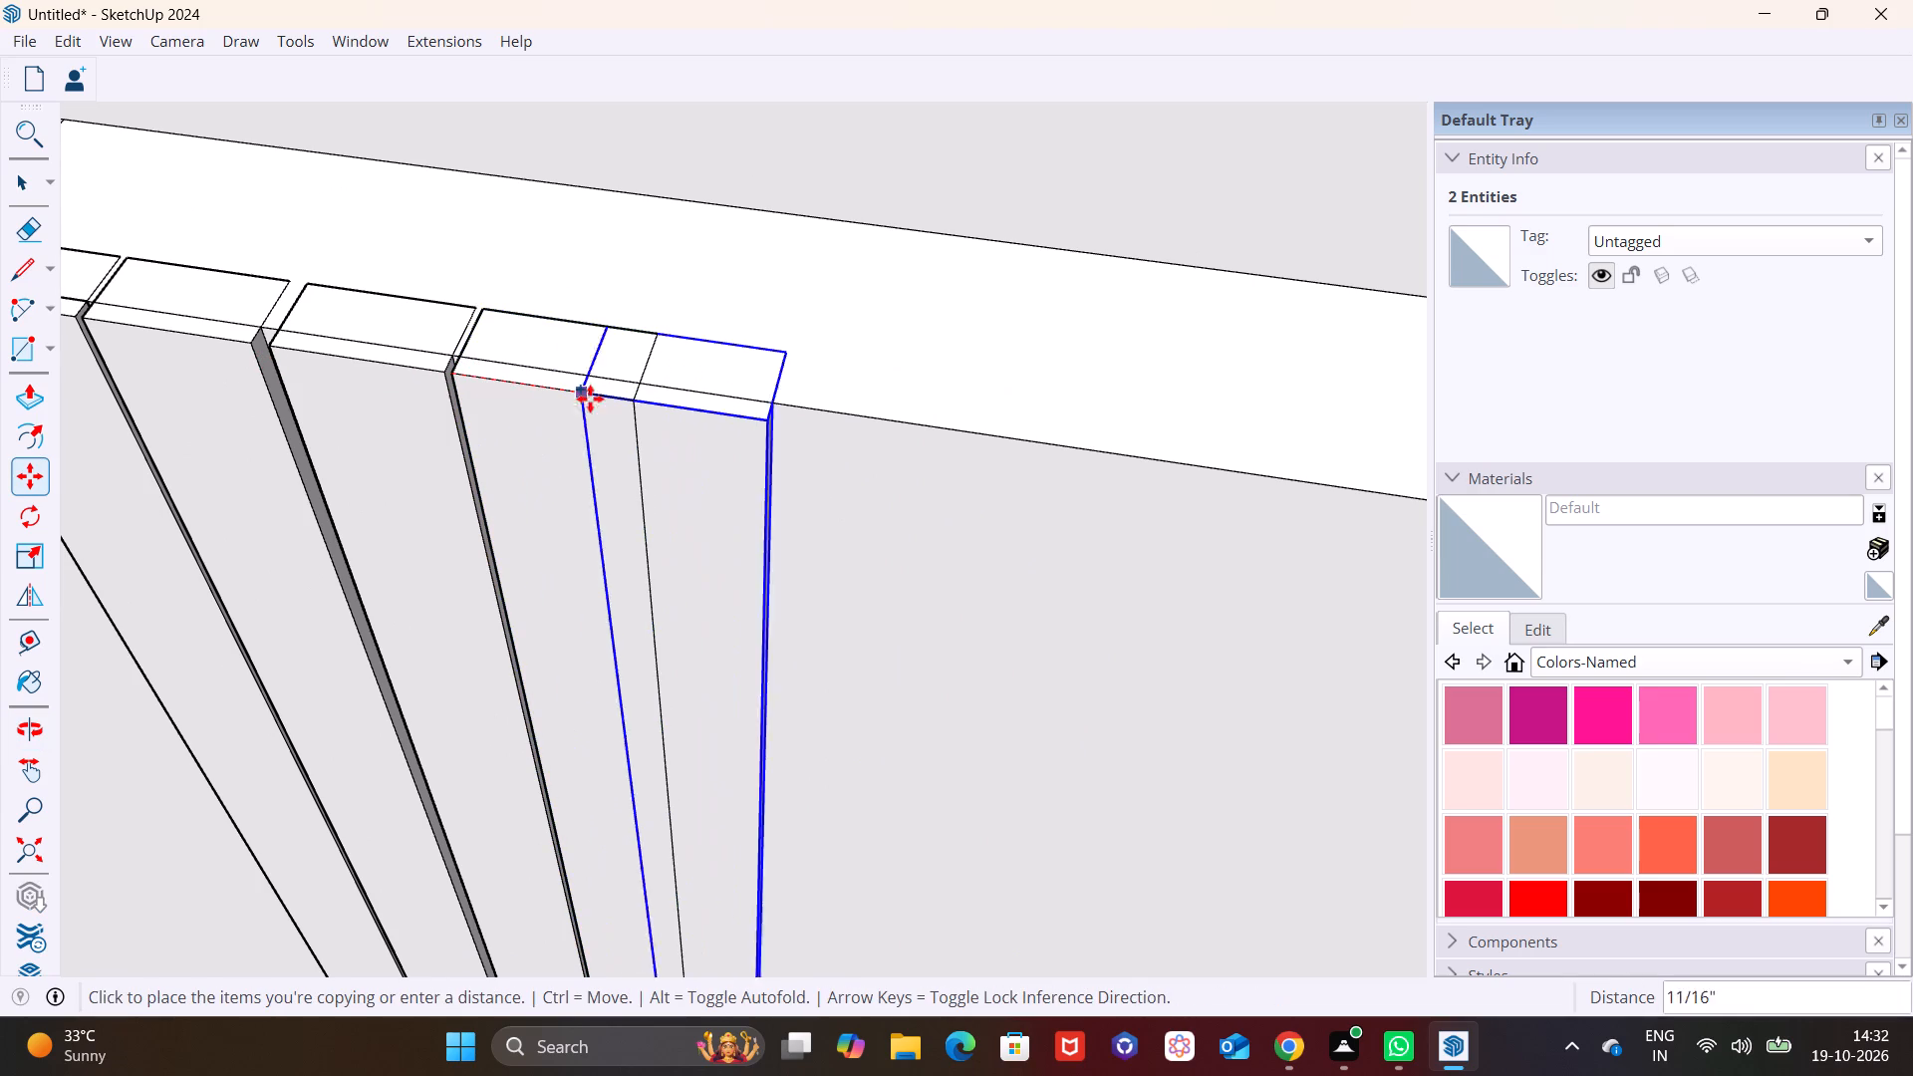
pyautogui.click(655, 402)
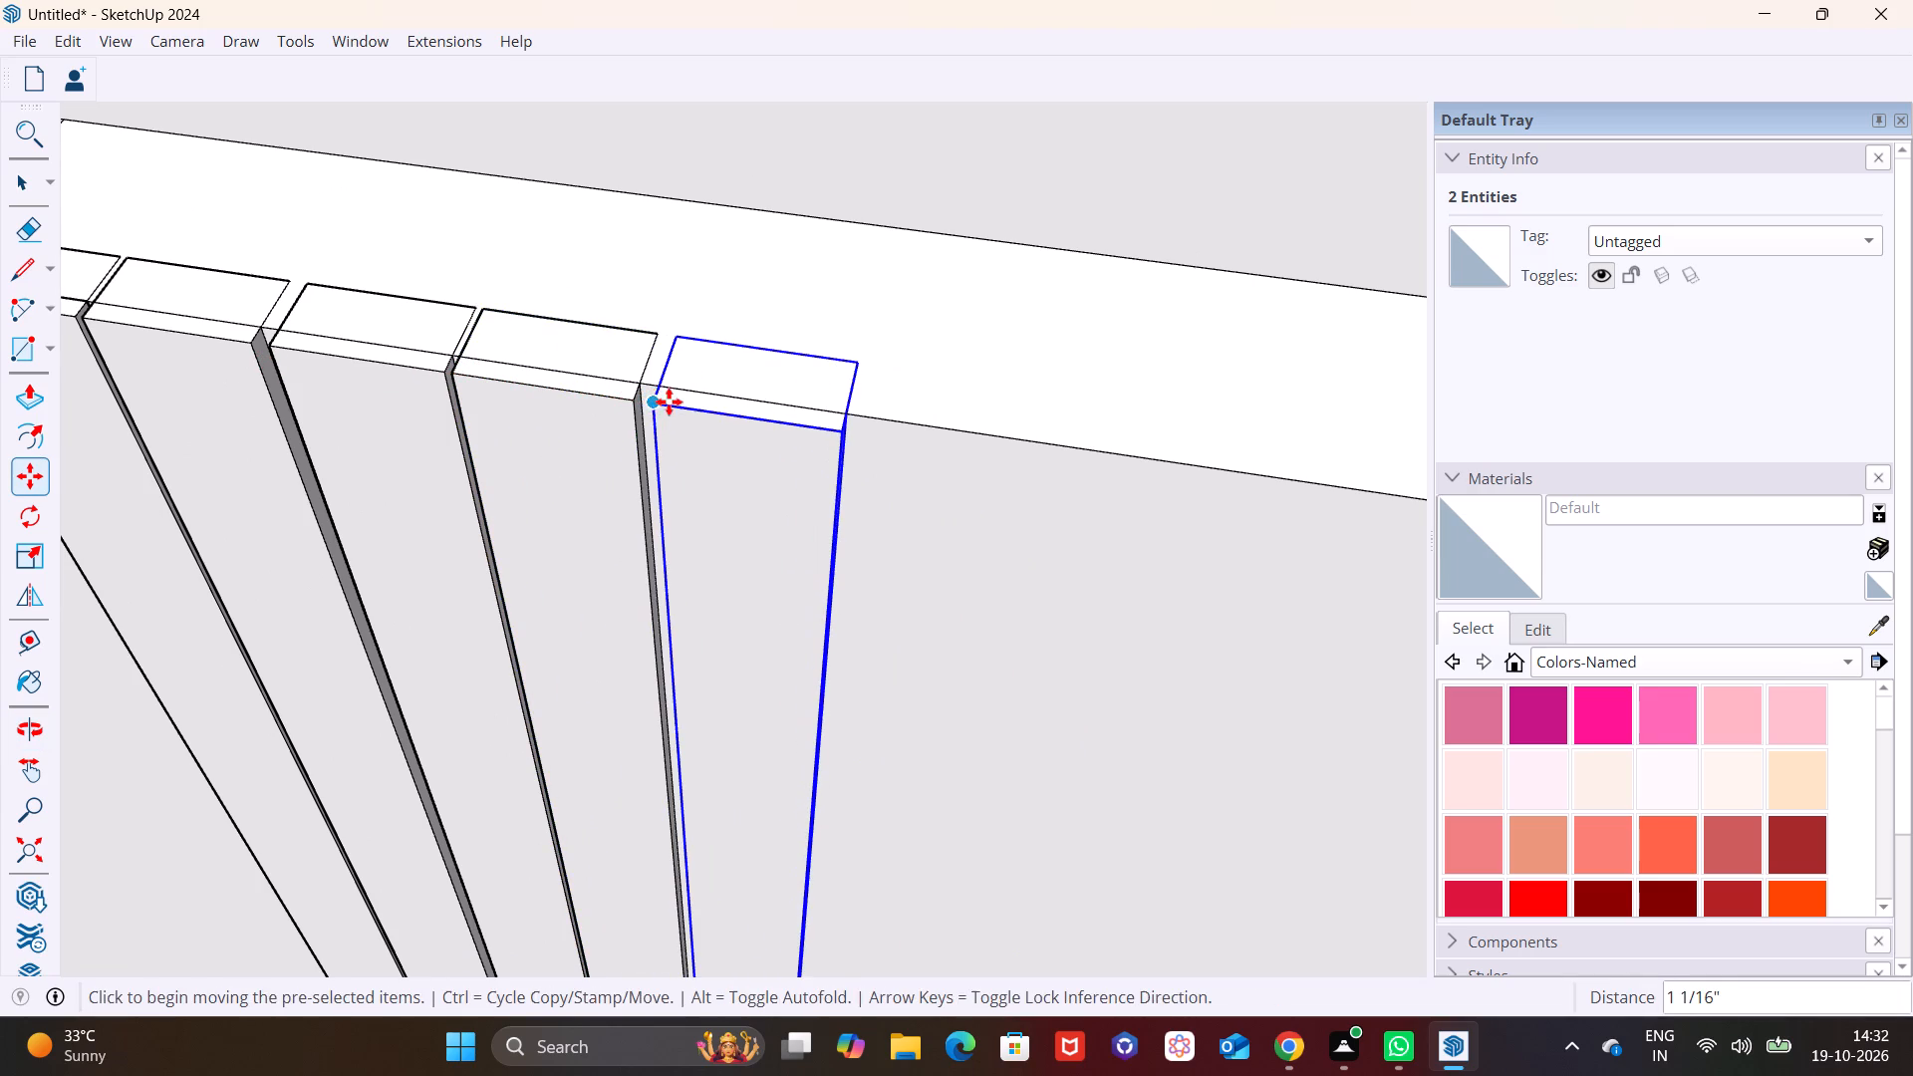
pyautogui.click(654, 403)
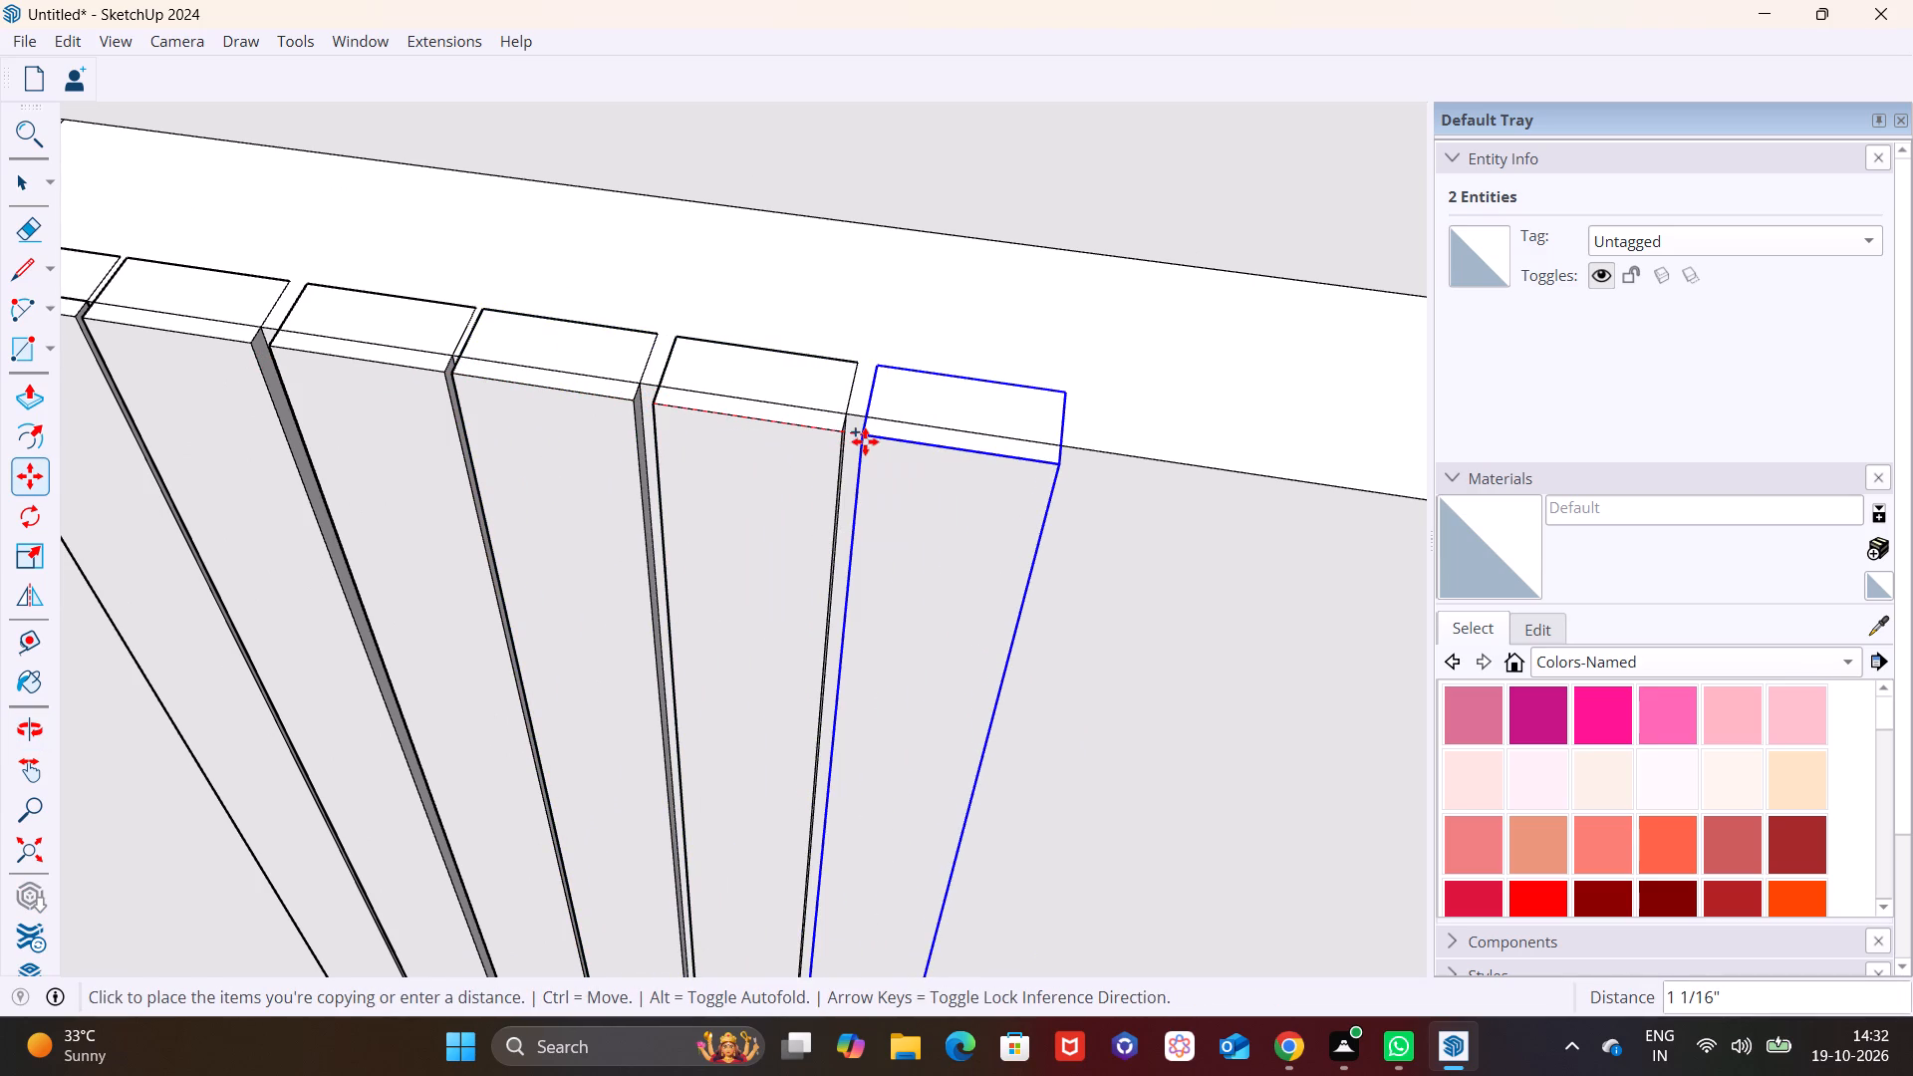
pyautogui.click(865, 441)
pyautogui.click(863, 433)
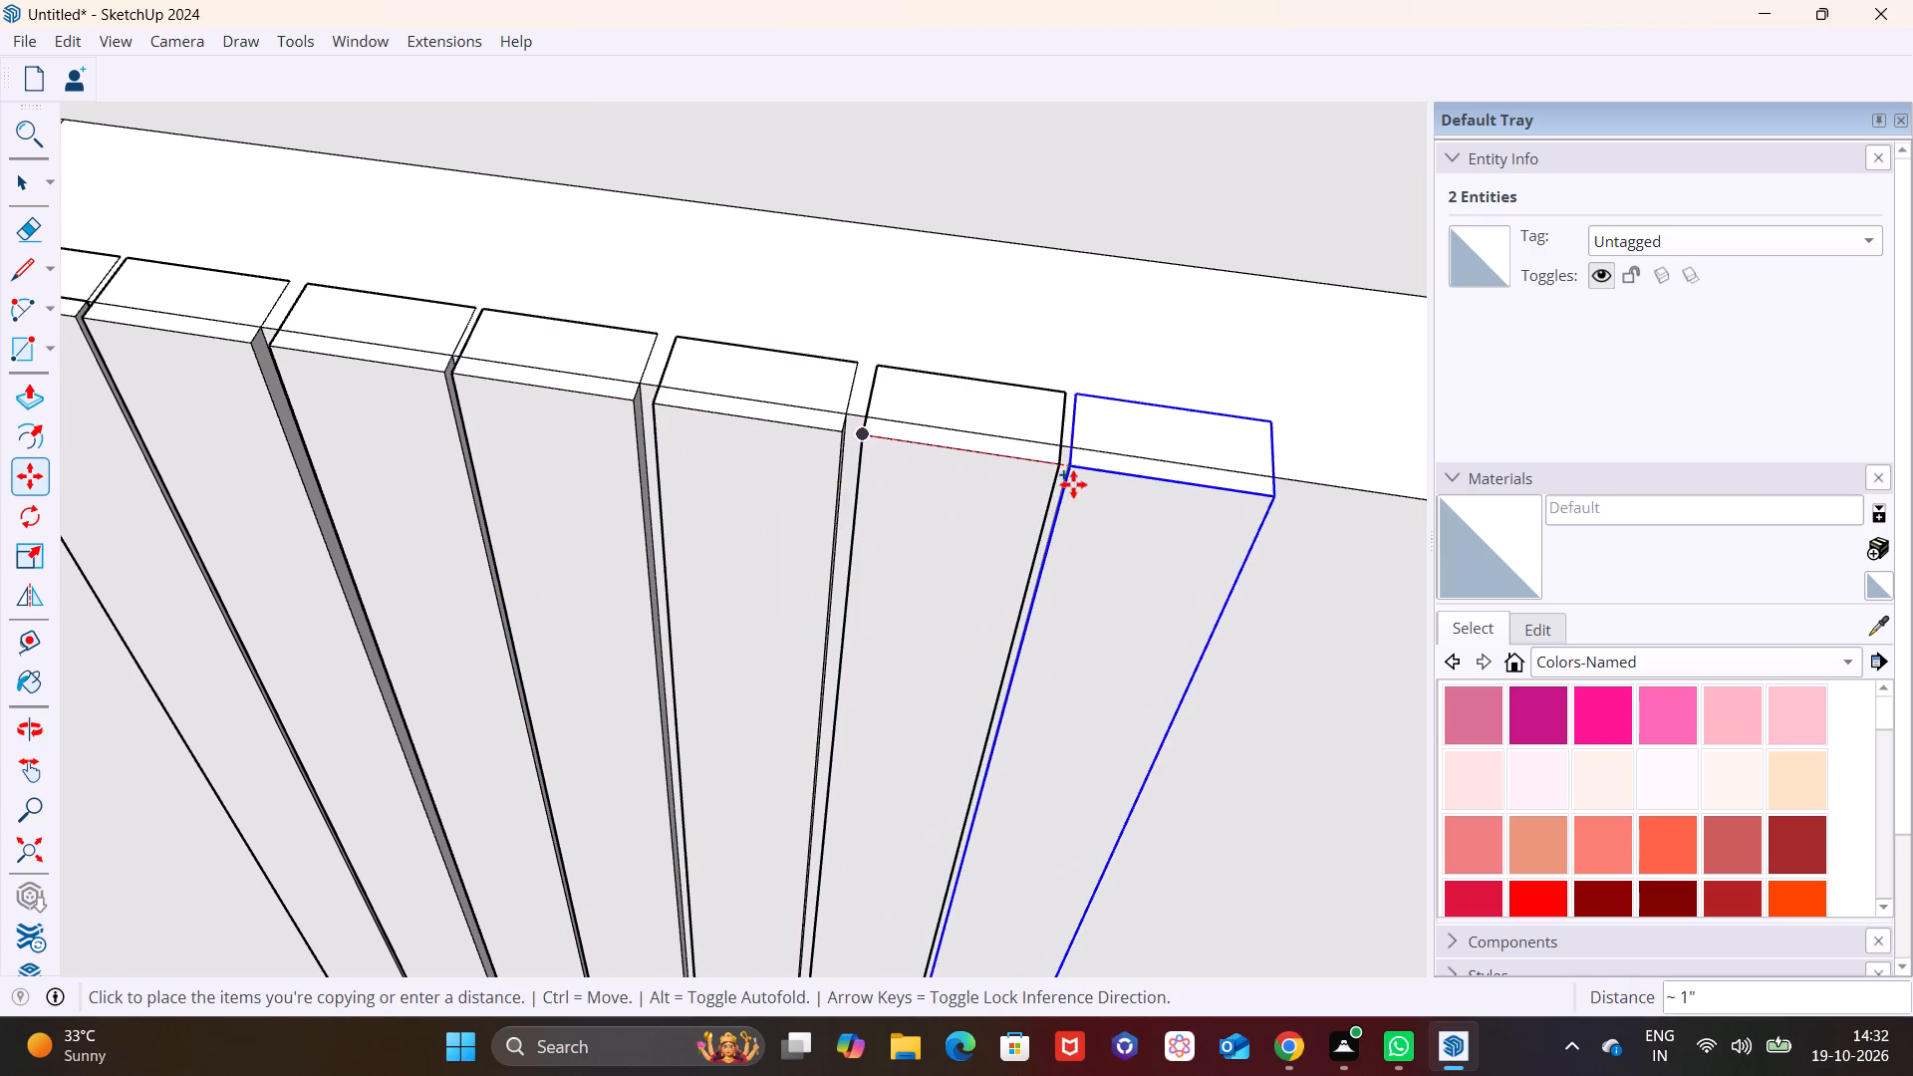
pyautogui.click(1075, 479)
# Copy the last vertical strip twice more along the panel's top edge, leaving a narrow gap after each strip.
pyautogui.scroll(-8, 888, 484)
pyautogui.keyDown('shift'); pyautogui.moveTo(918, 503); pyautogui.dragTo(731, 504, button='middle'); pyautogui.keyUp('shift')
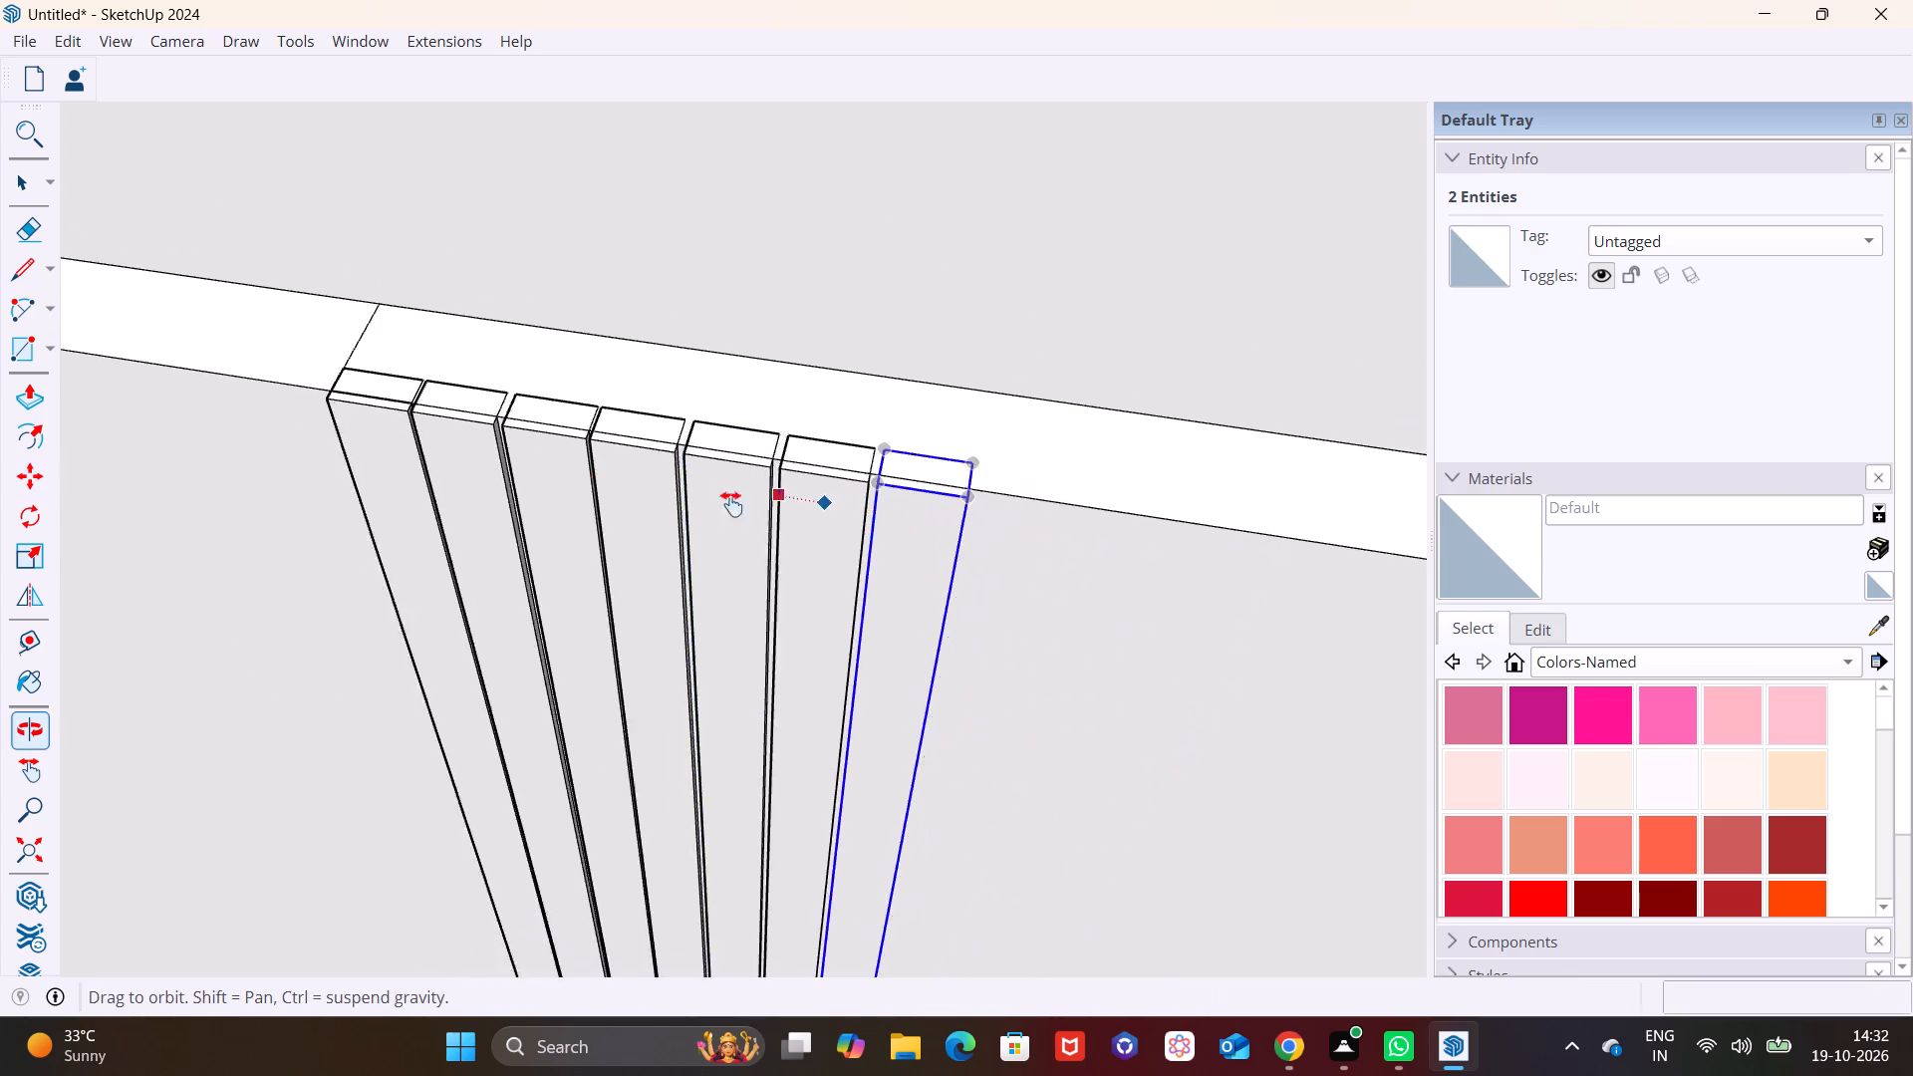
pyautogui.keyDown('shift'); pyautogui.moveTo(731, 504); pyautogui.dragTo(590, 504, button='middle'); pyautogui.keyUp('shift')
pyautogui.click(642, 486)
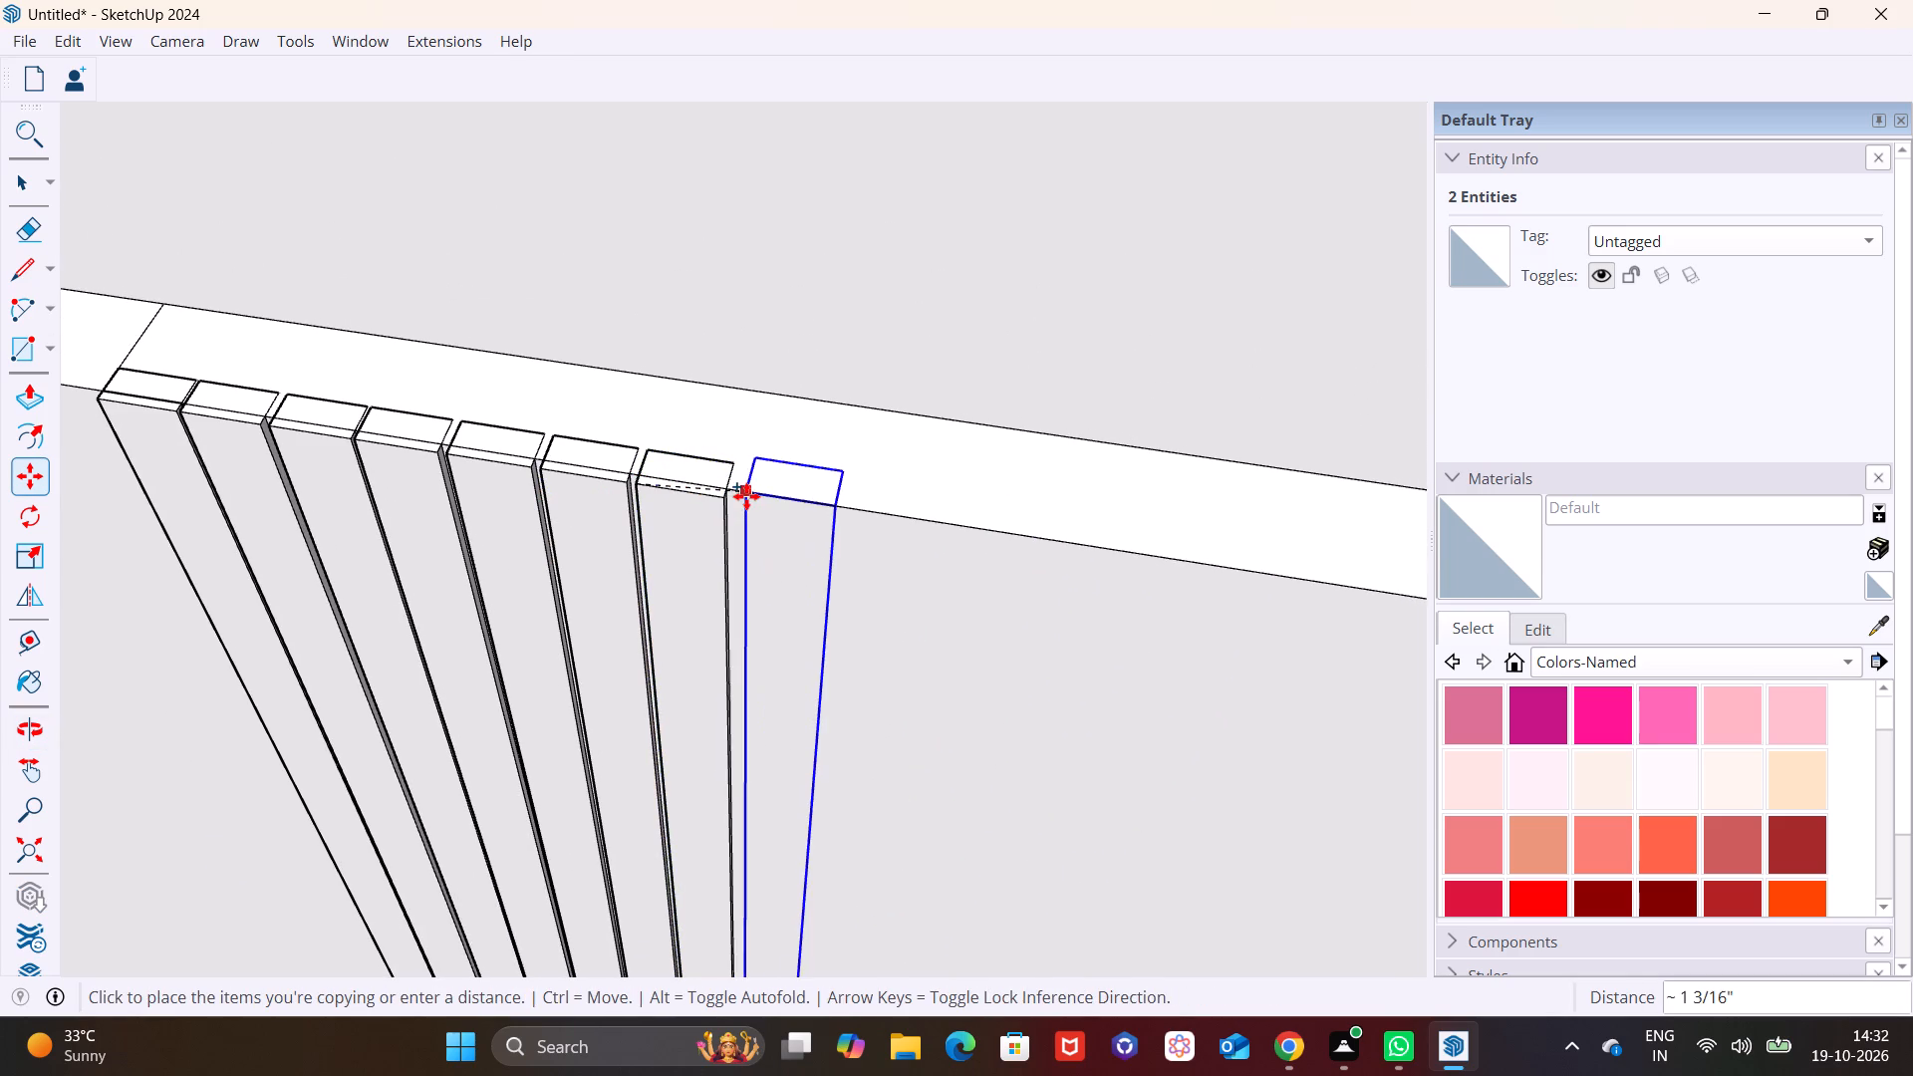
pyautogui.scroll(7, 738, 498)
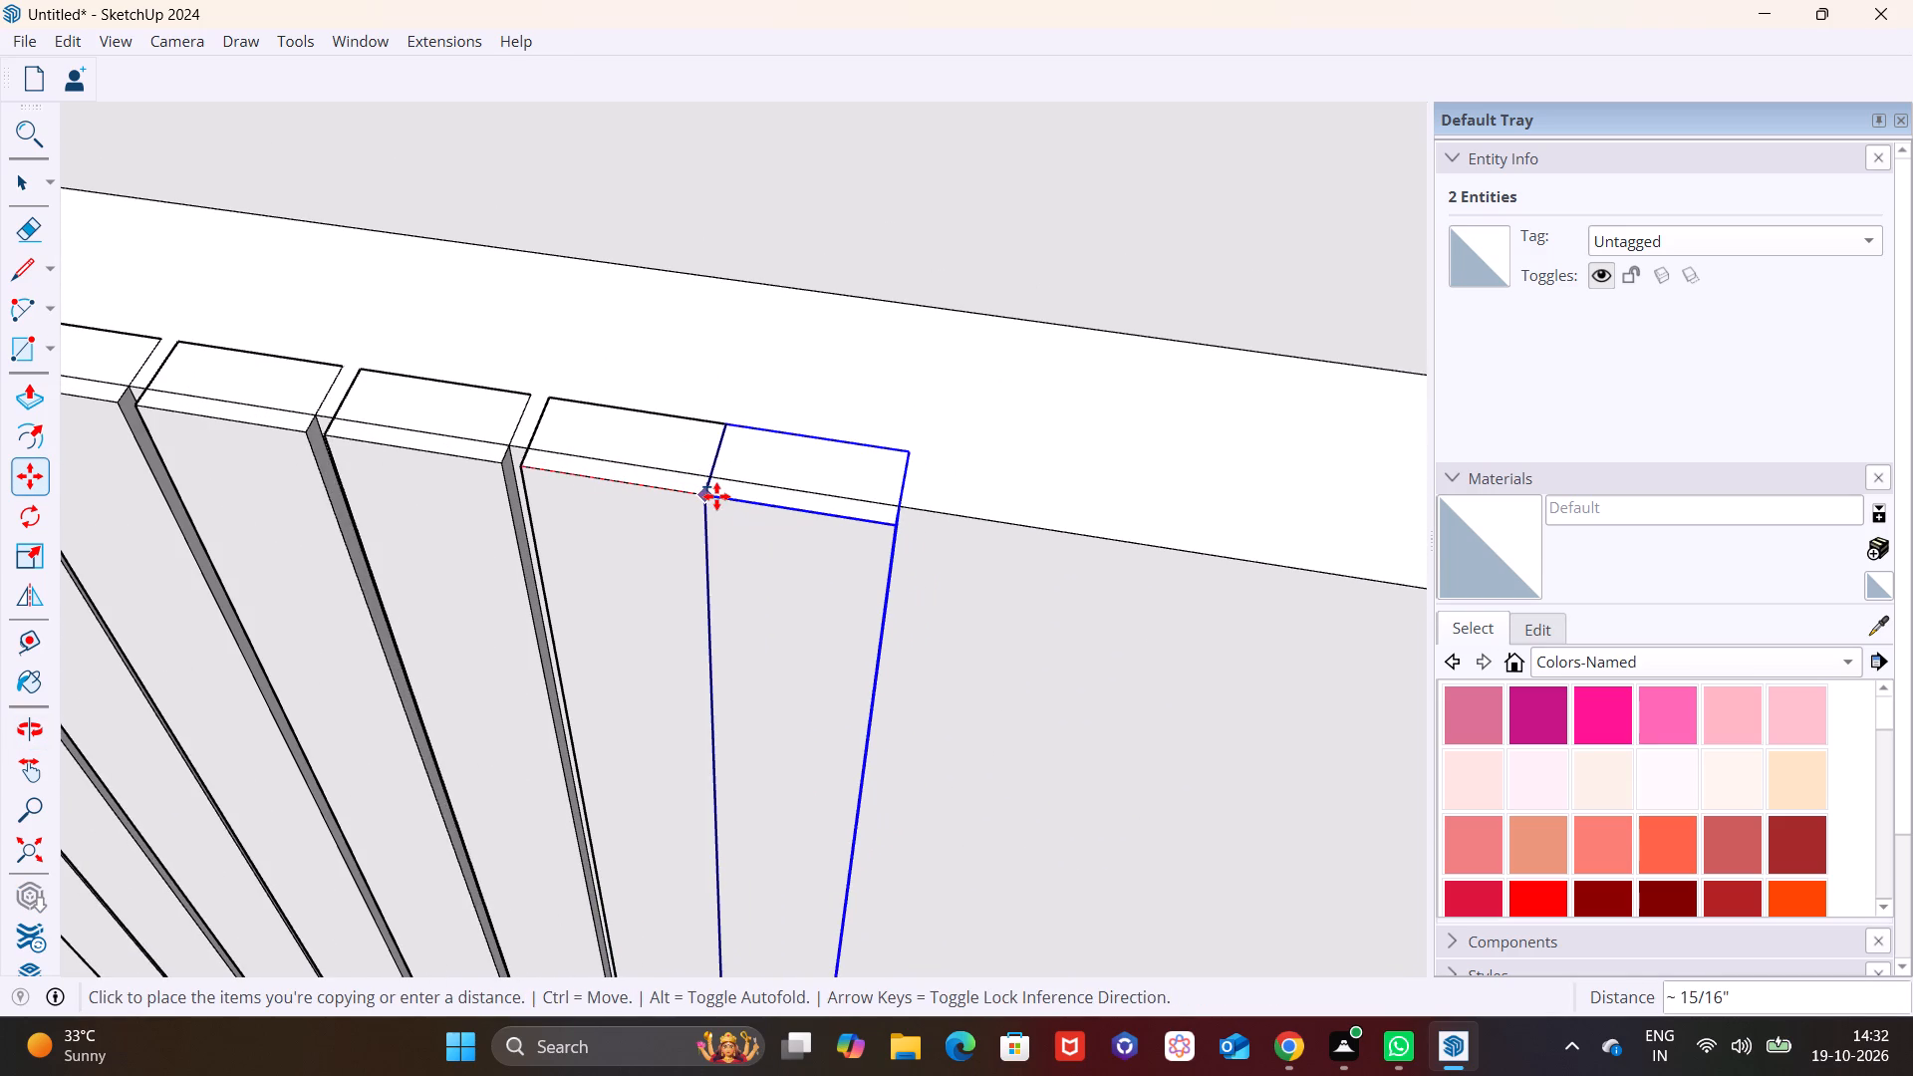
pyautogui.click(720, 496)
pyautogui.click(720, 496)
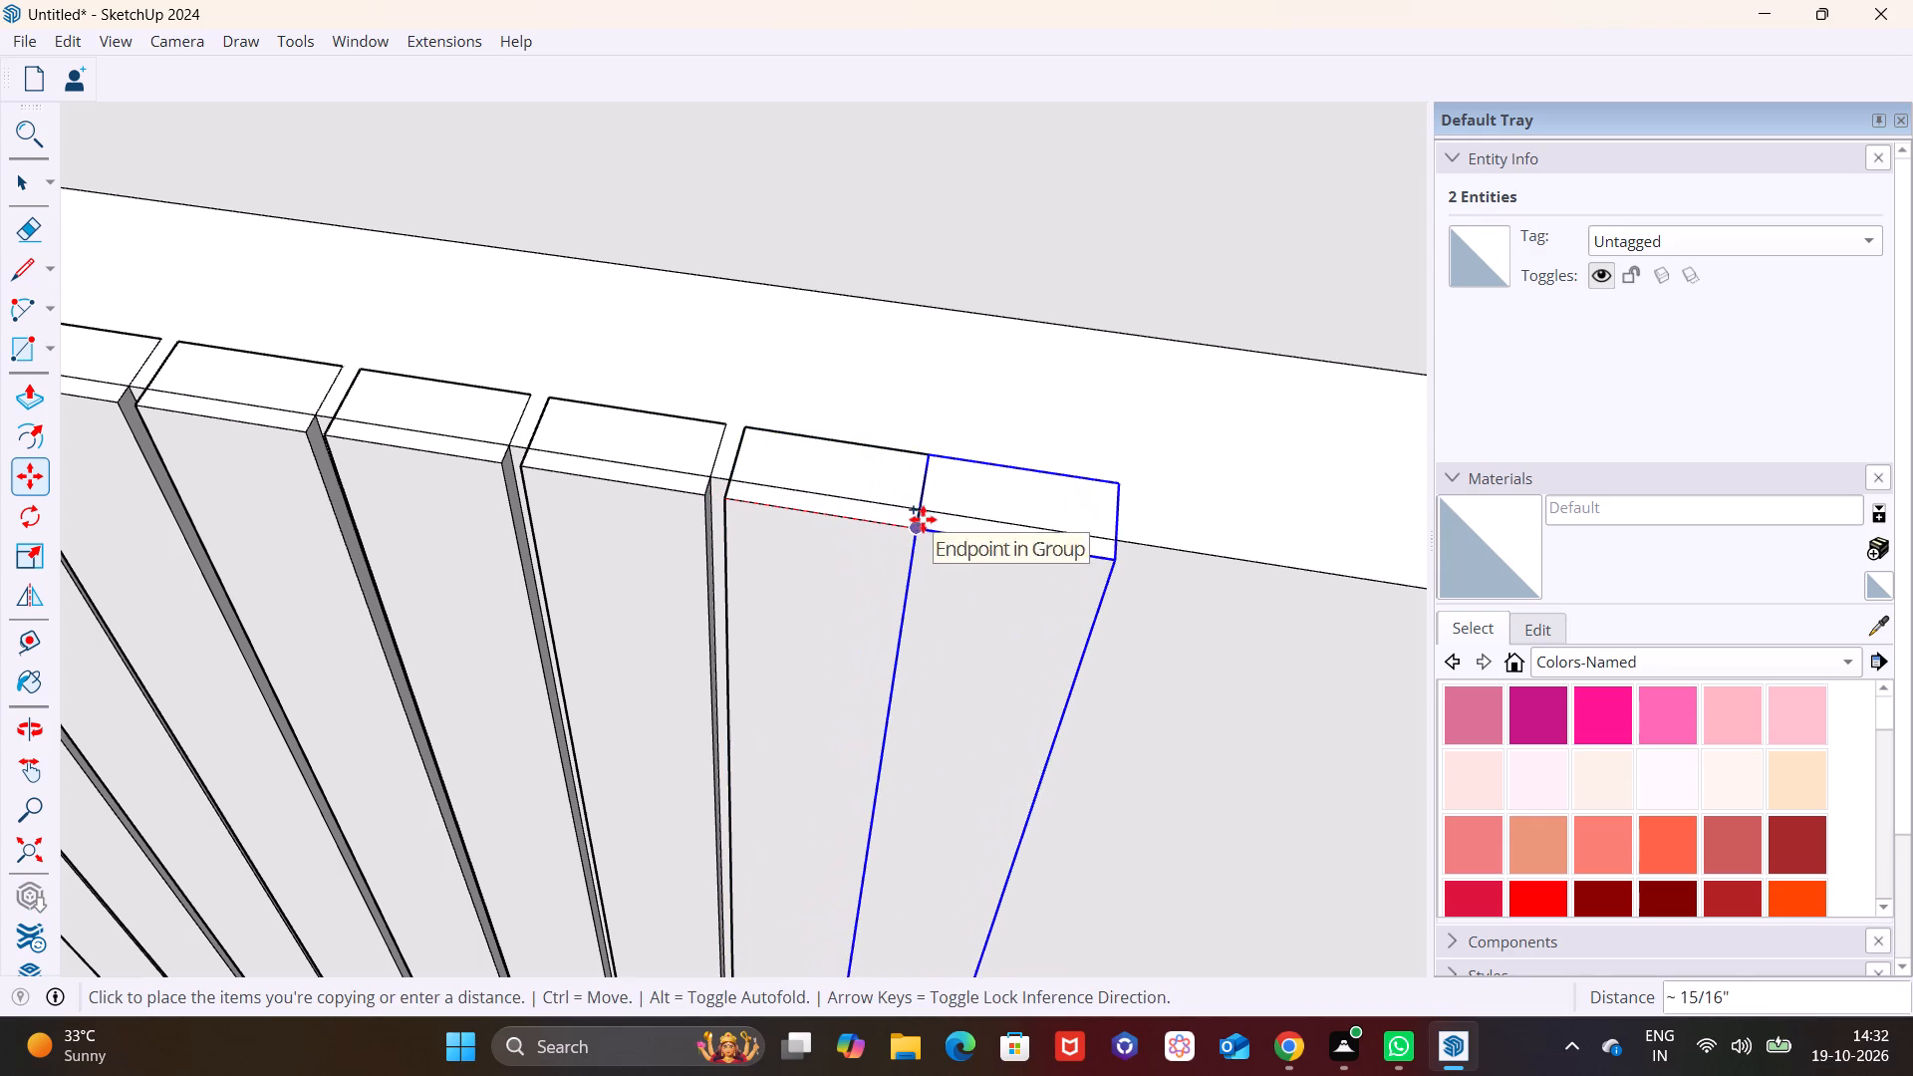
pyautogui.click(933, 527)
# Add two more strip copies along the panel's top edge, the first about 1 1/16" on and the second about 1".
pyautogui.scroll(-8, 875, 515)
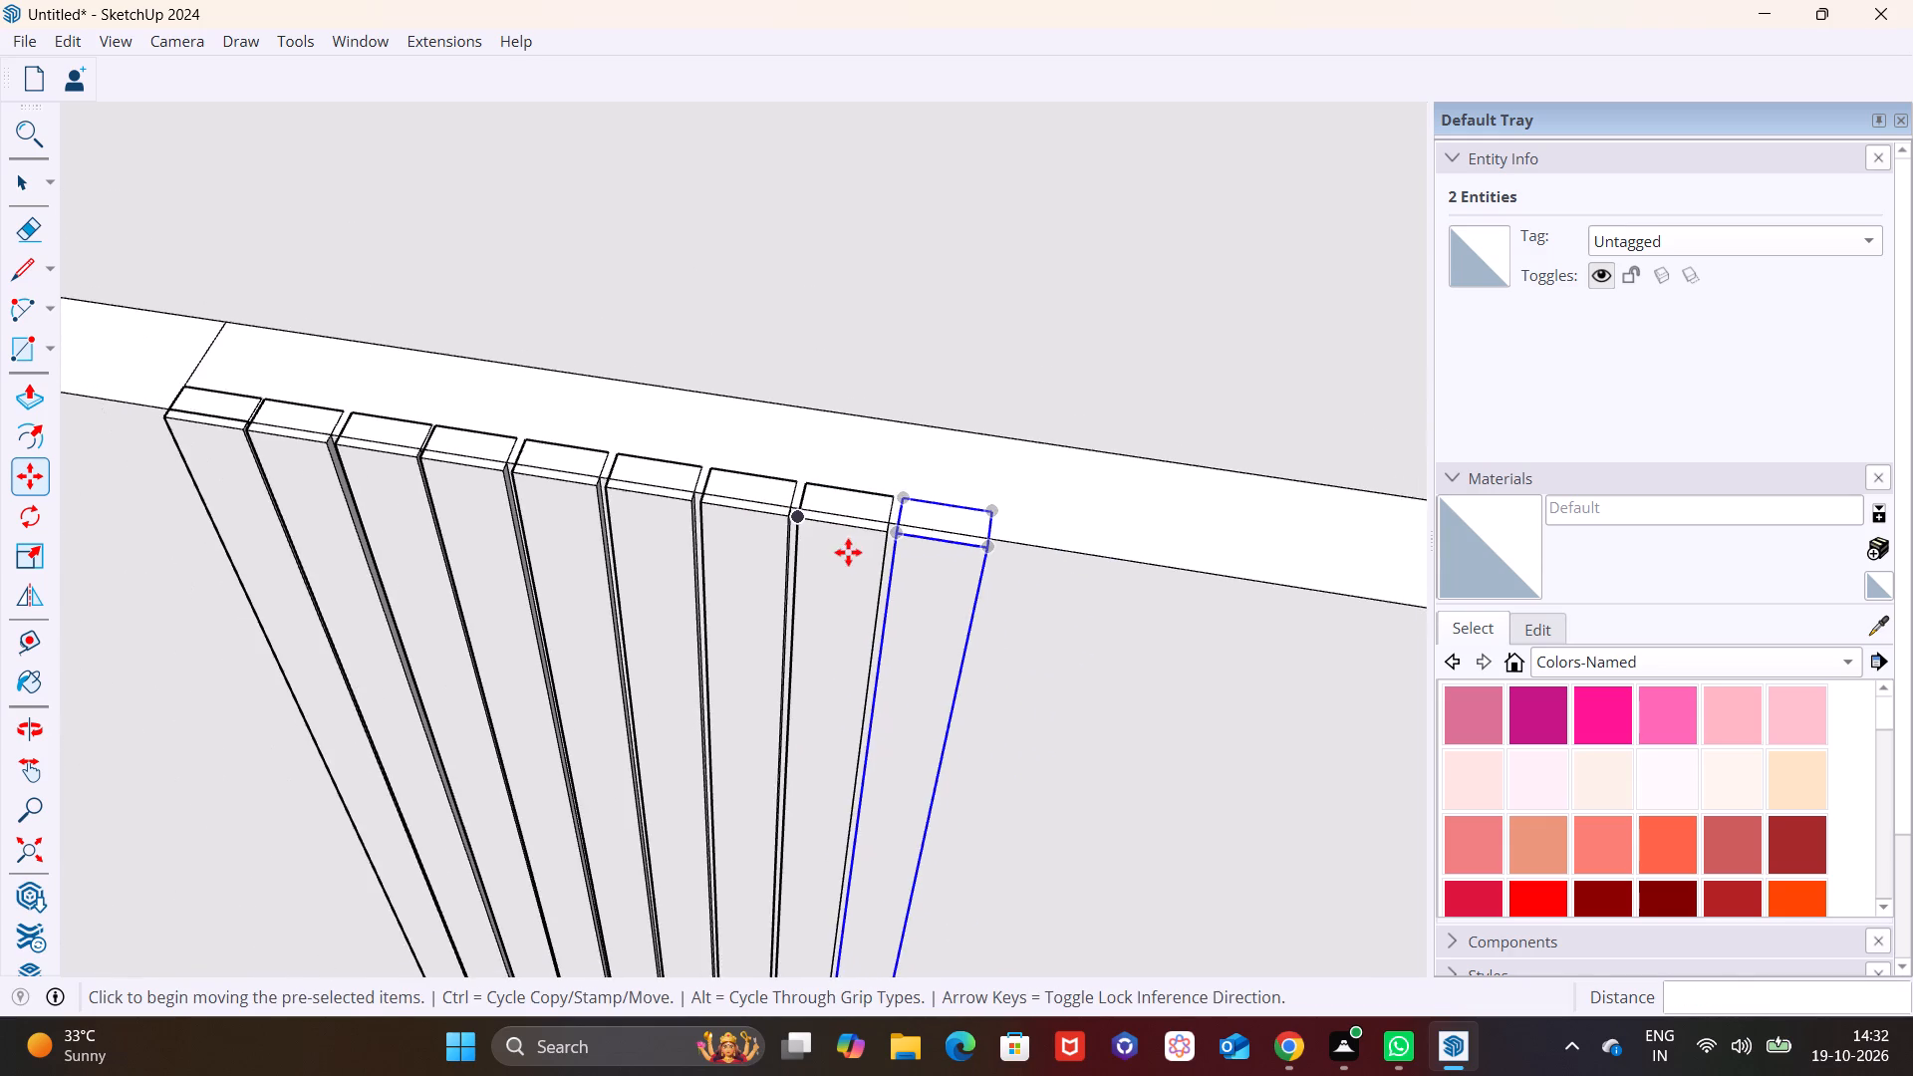
pyautogui.keyDown('shift'); pyautogui.moveTo(862, 553); pyautogui.dragTo(417, 555, button='middle'); pyautogui.keyUp('shift')
pyautogui.click(443, 540)
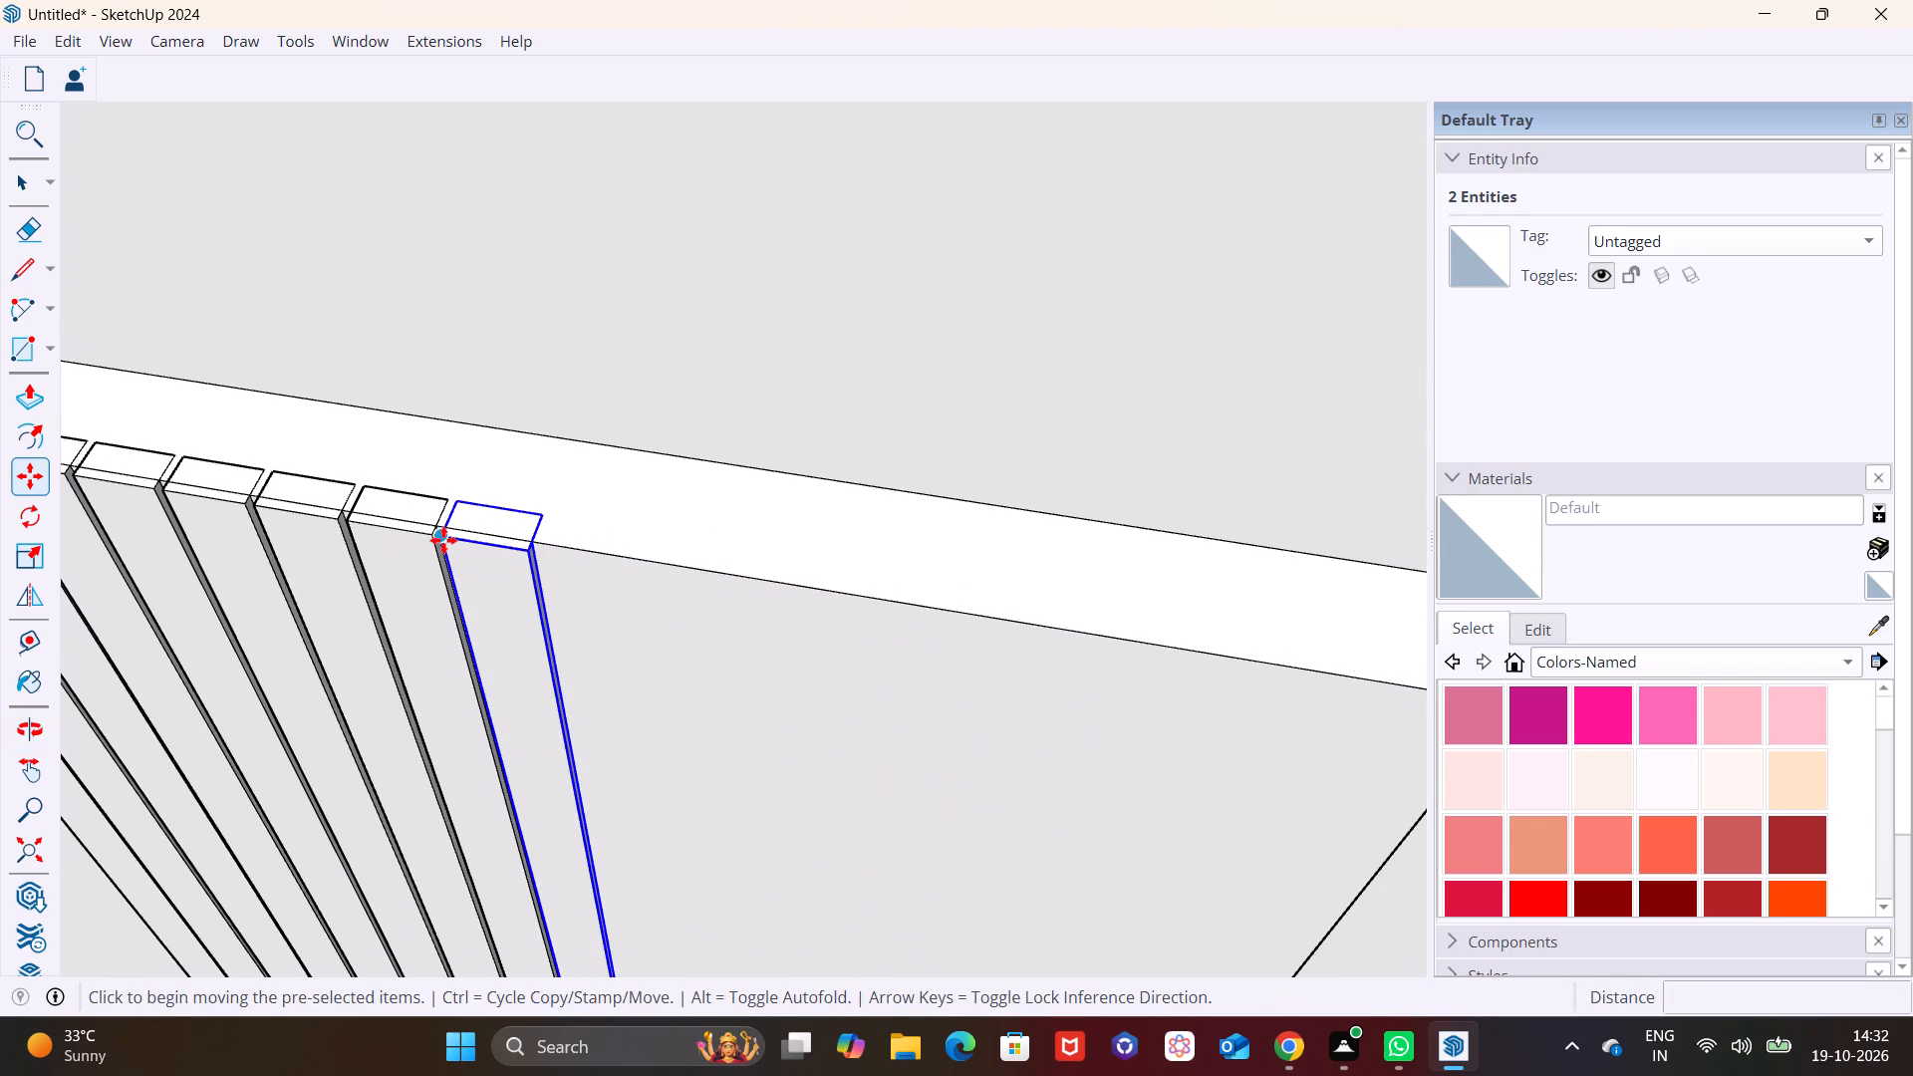
pyautogui.scroll(2, 542, 555)
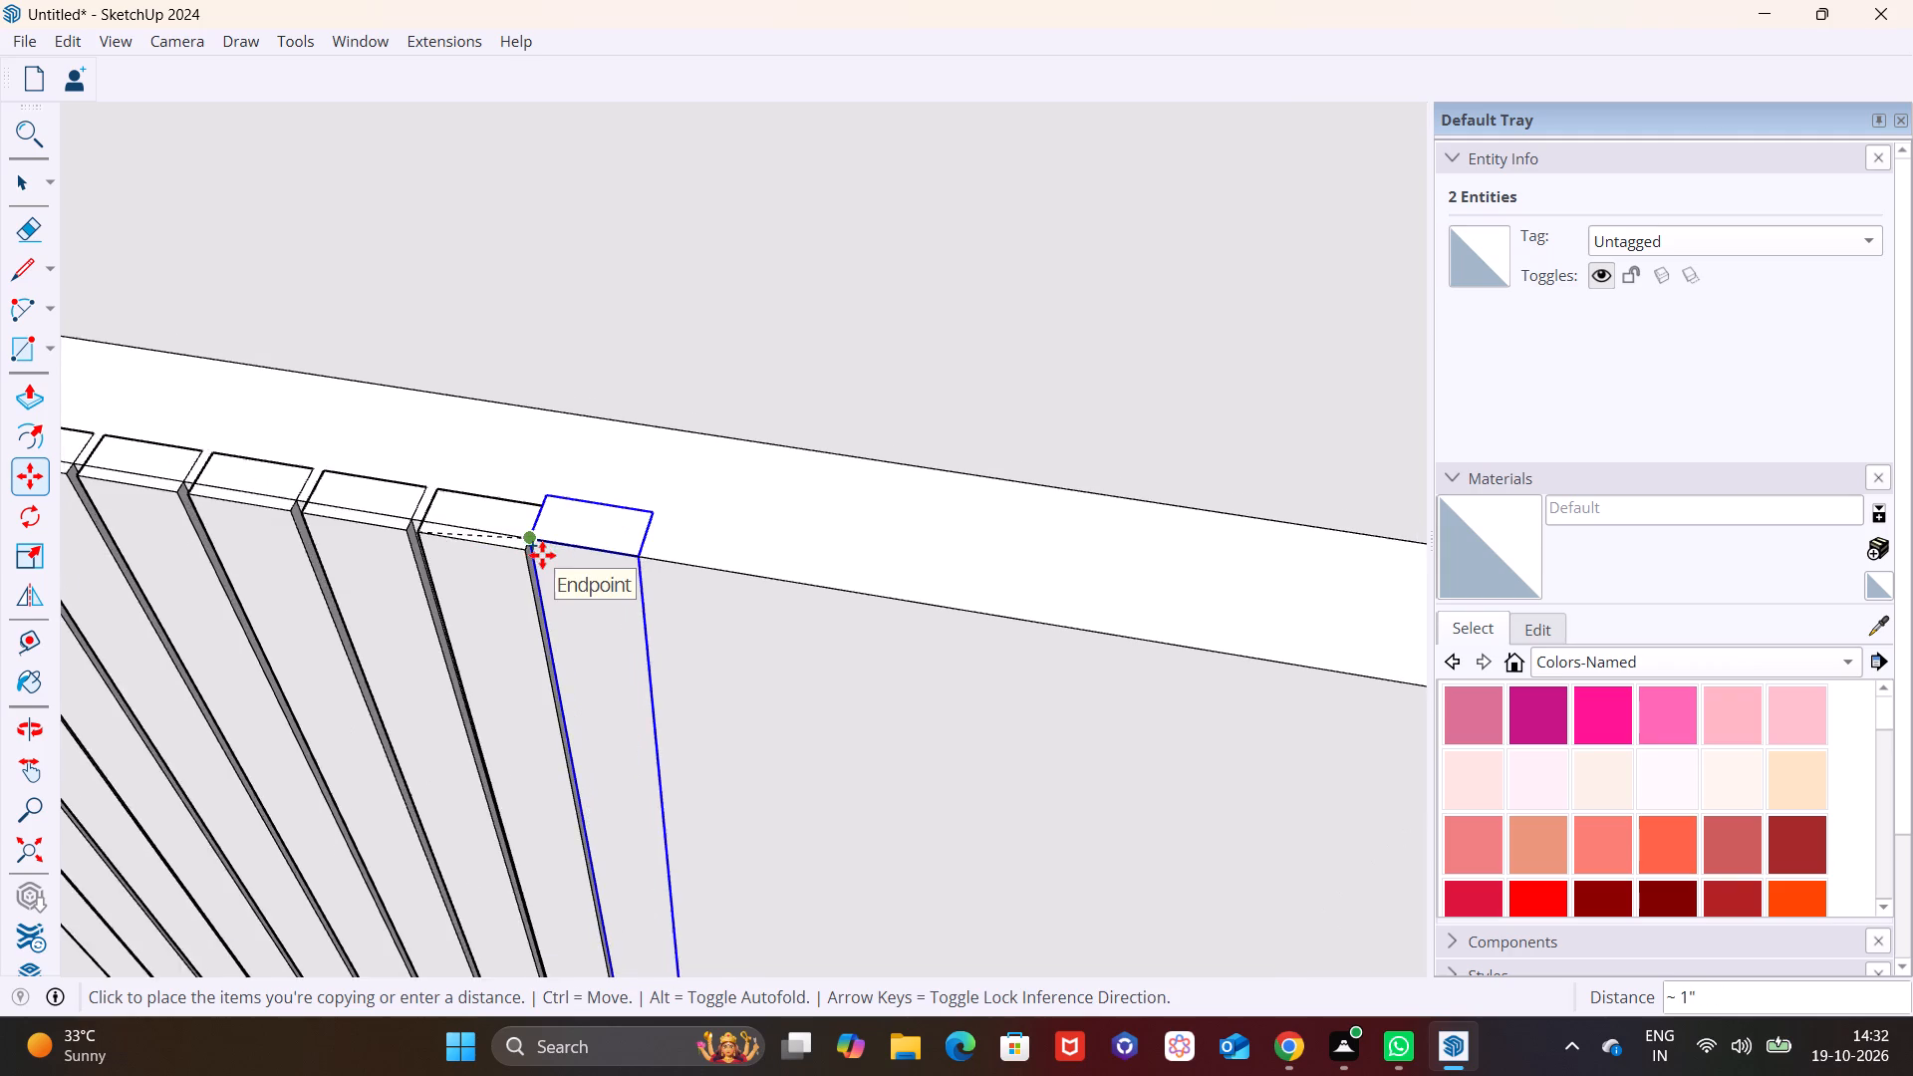
pyautogui.scroll(5, 542, 555)
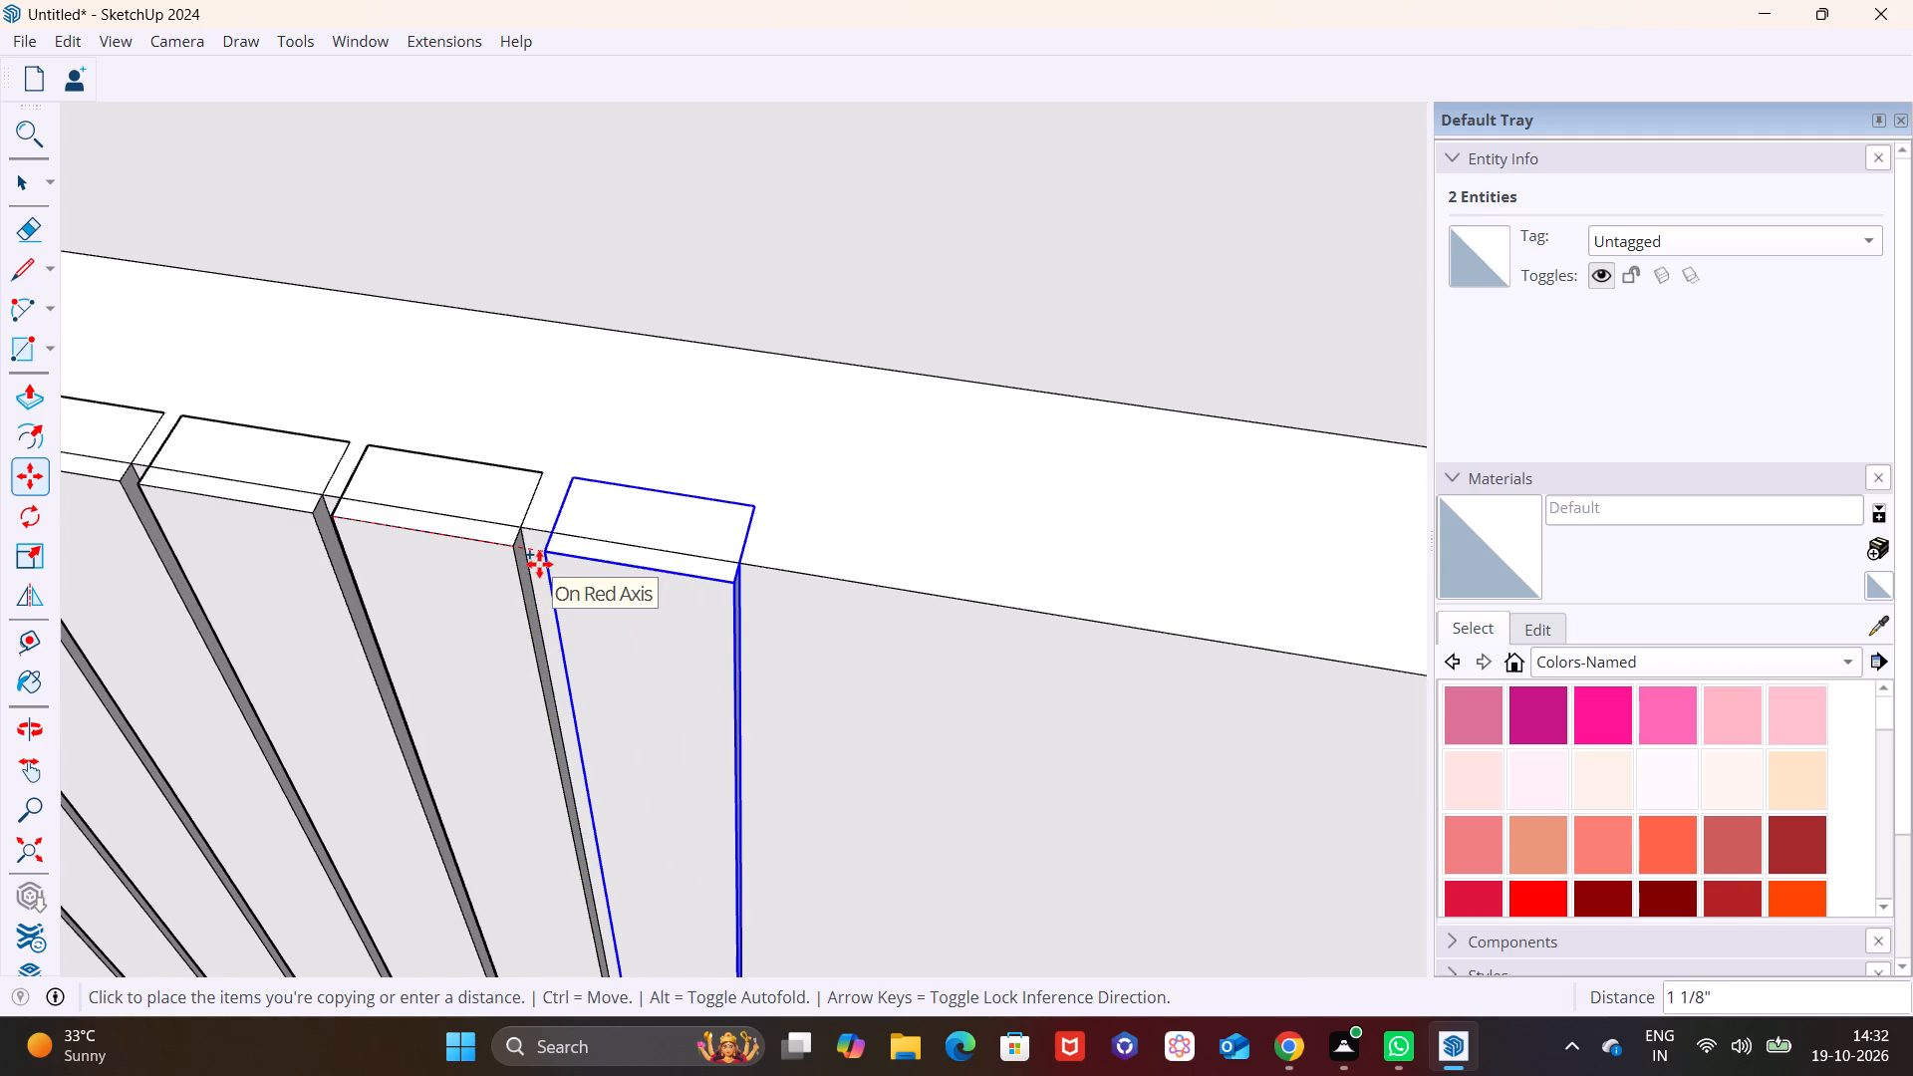
pyautogui.scroll(4, 541, 562)
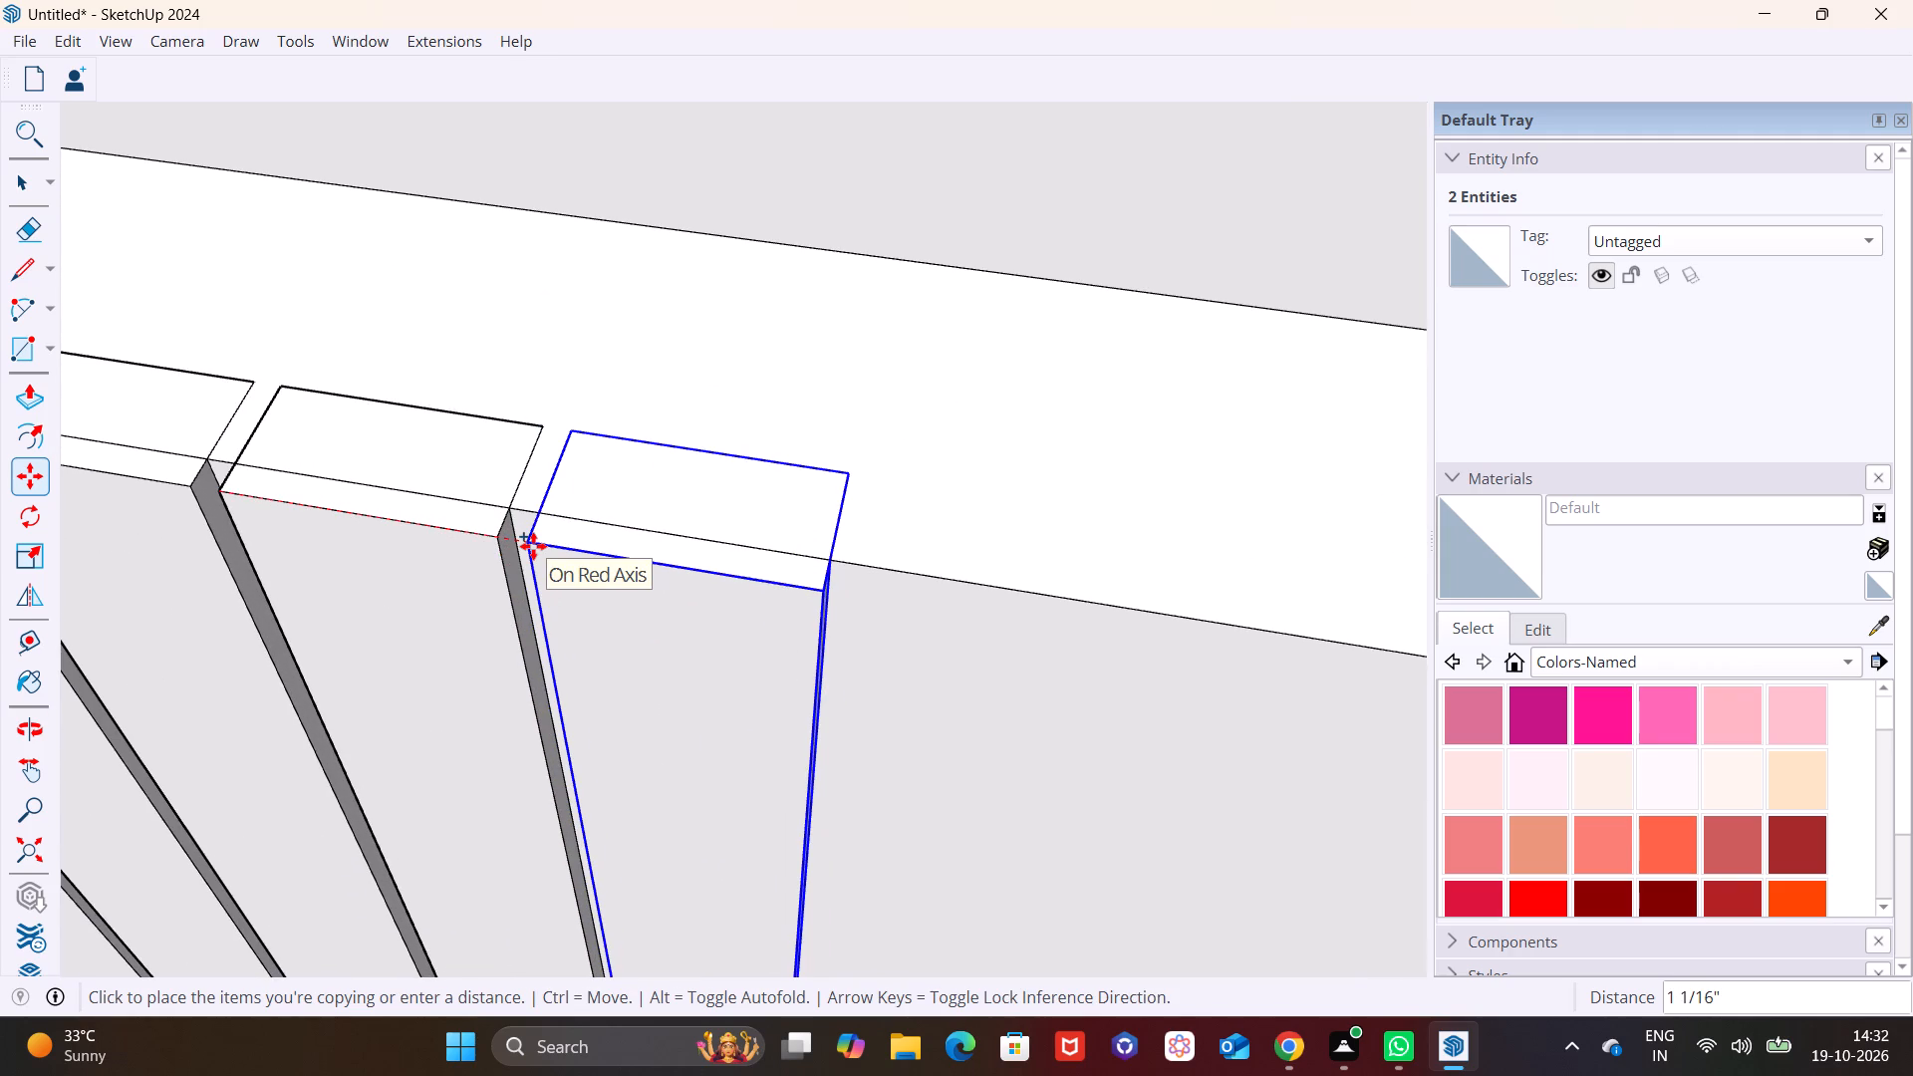
pyautogui.click(533, 546)
pyautogui.click(532, 538)
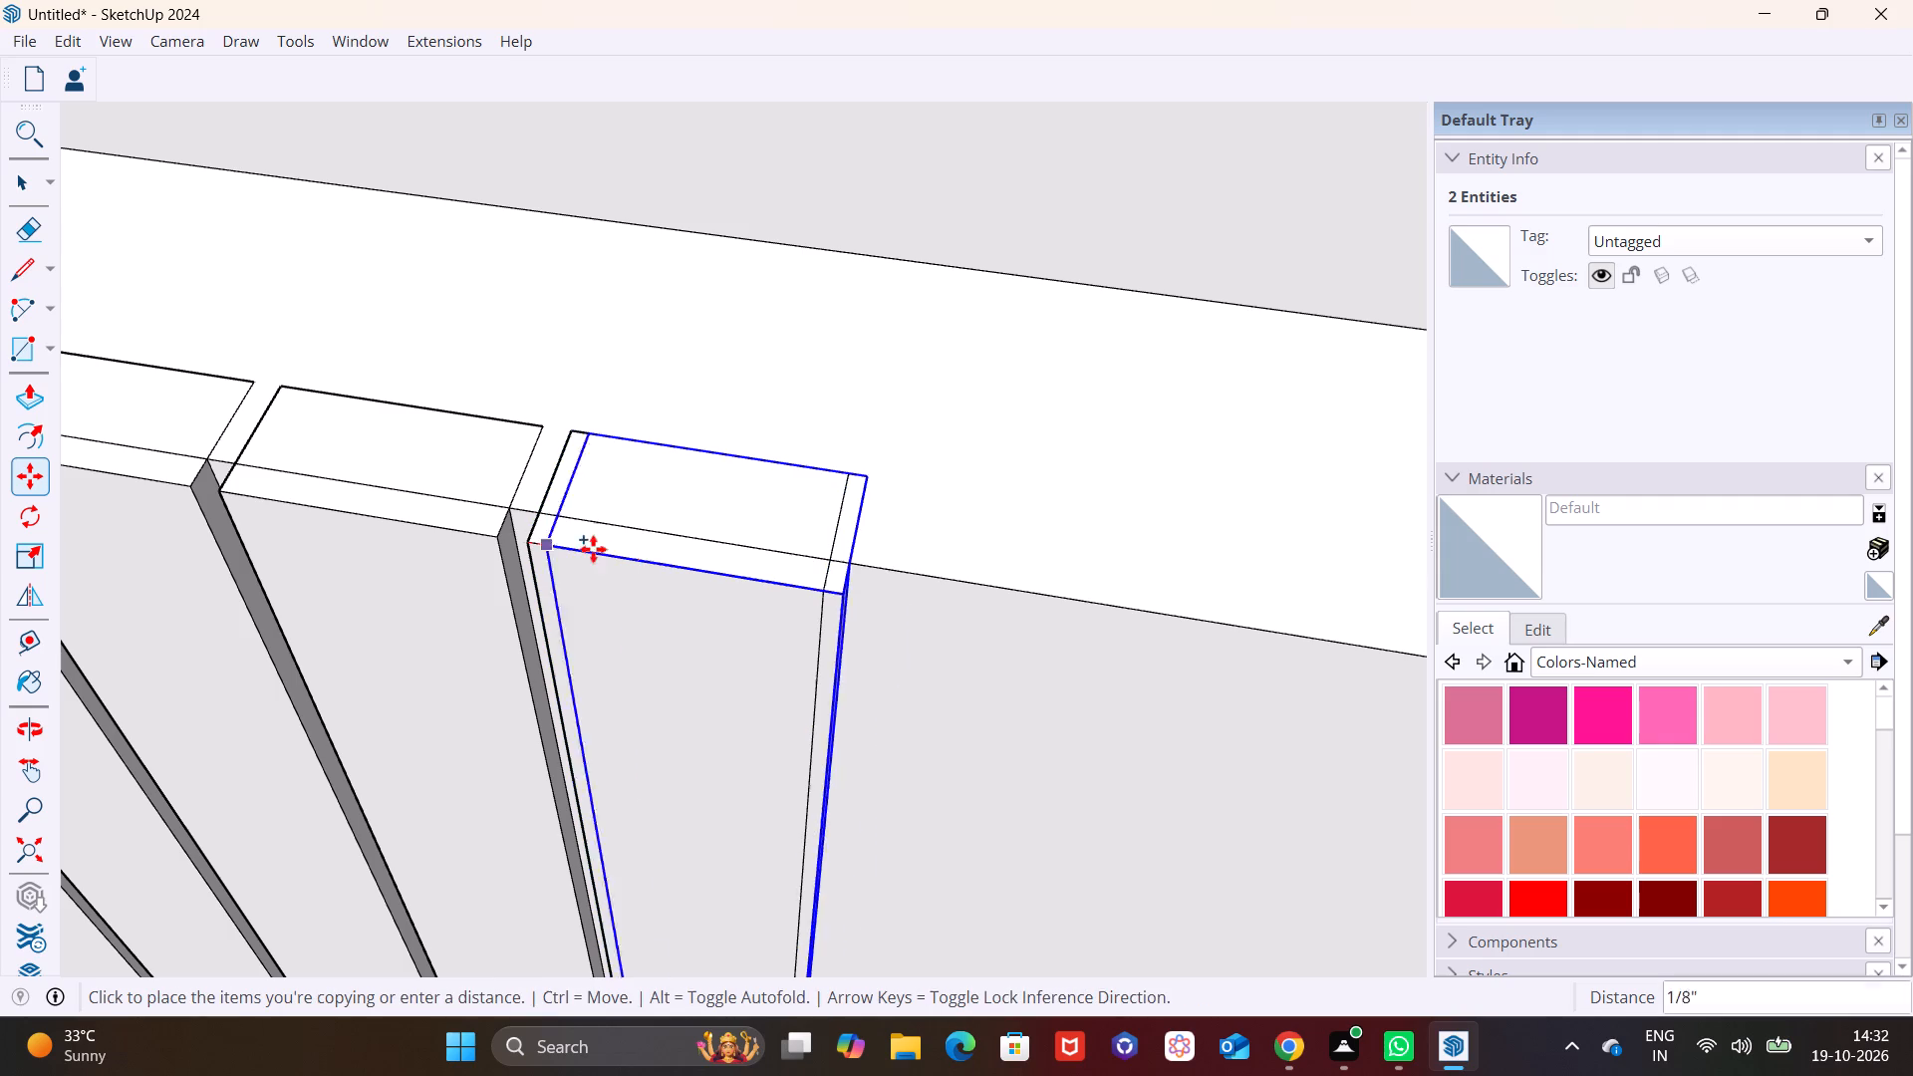
pyautogui.click(844, 582)
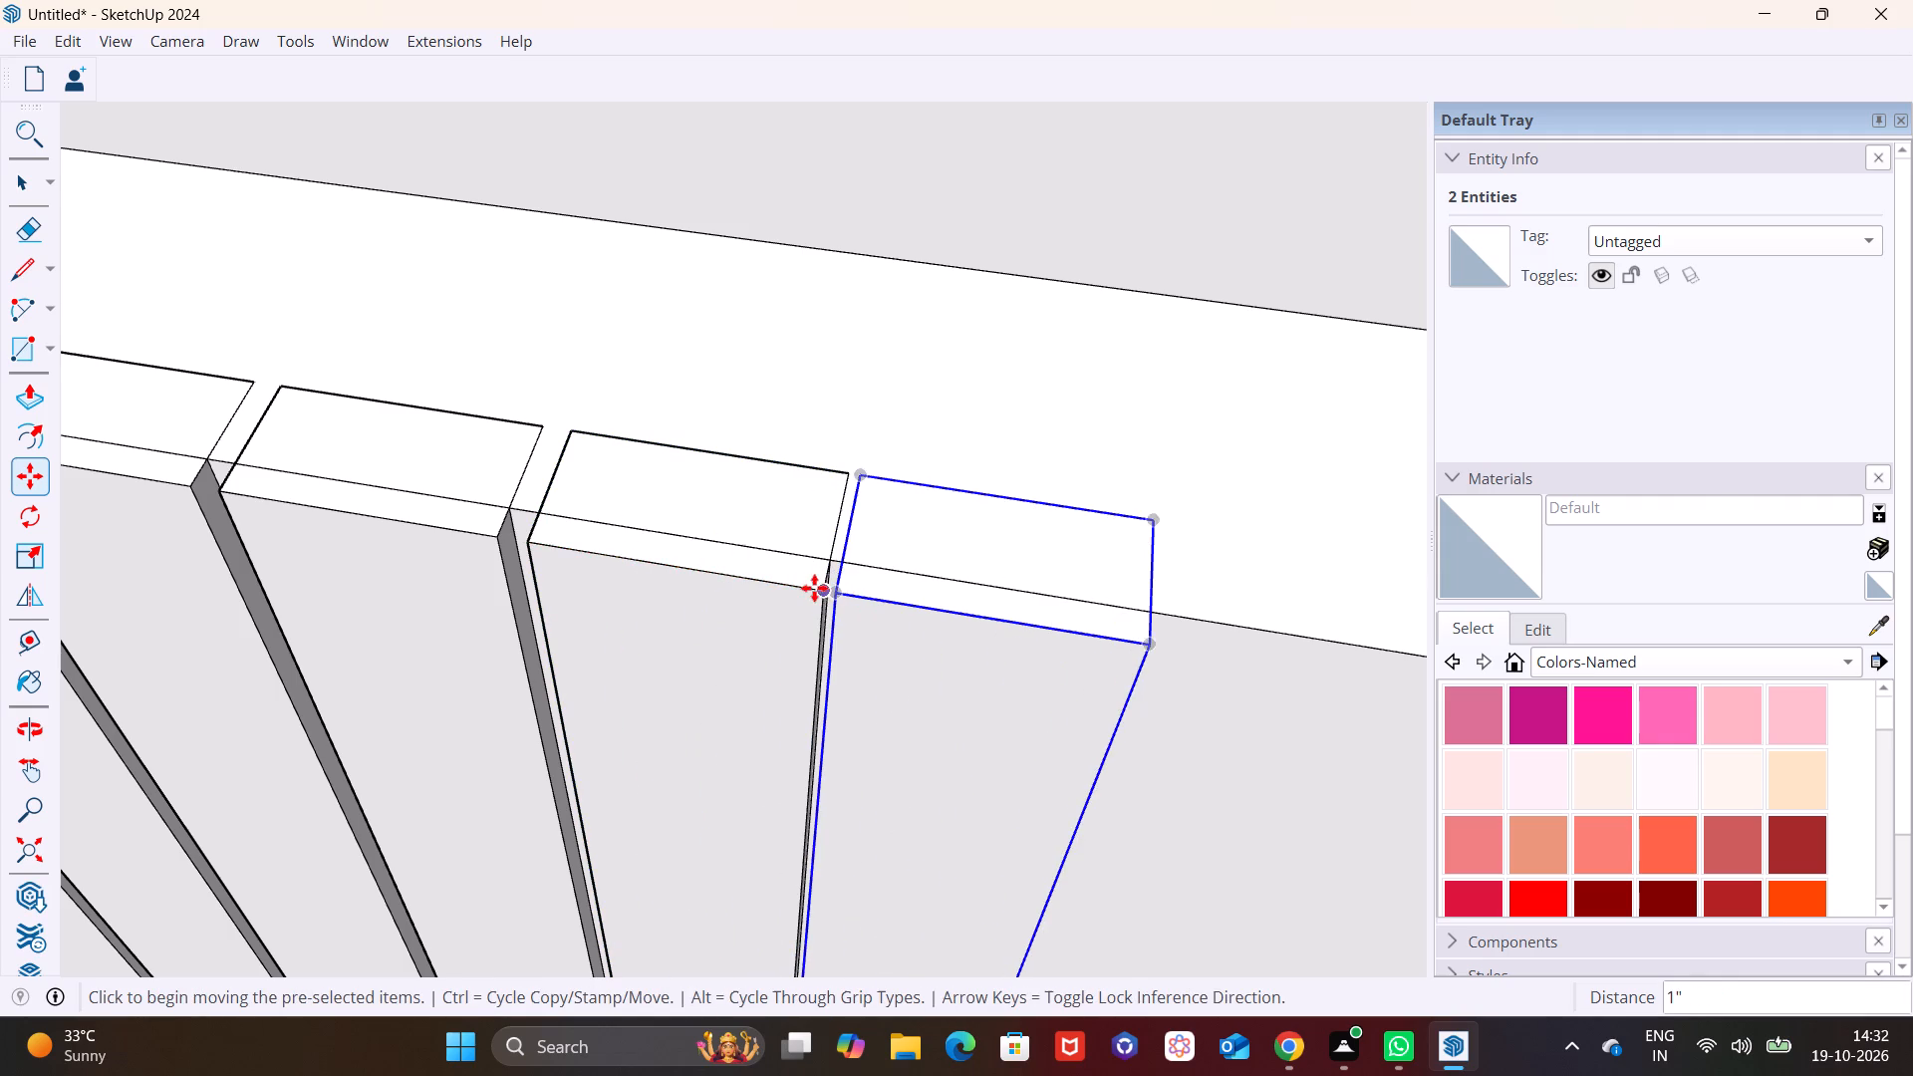
# Copy the last vertical strip twice along the red axis toward the panel's end, about 1 1/8" each time.
pyautogui.scroll(-16, 813, 589)
pyautogui.keyDown('shift'); pyautogui.moveTo(840, 602); pyautogui.dragTo(403, 546, button='middle'); pyautogui.keyUp('shift')
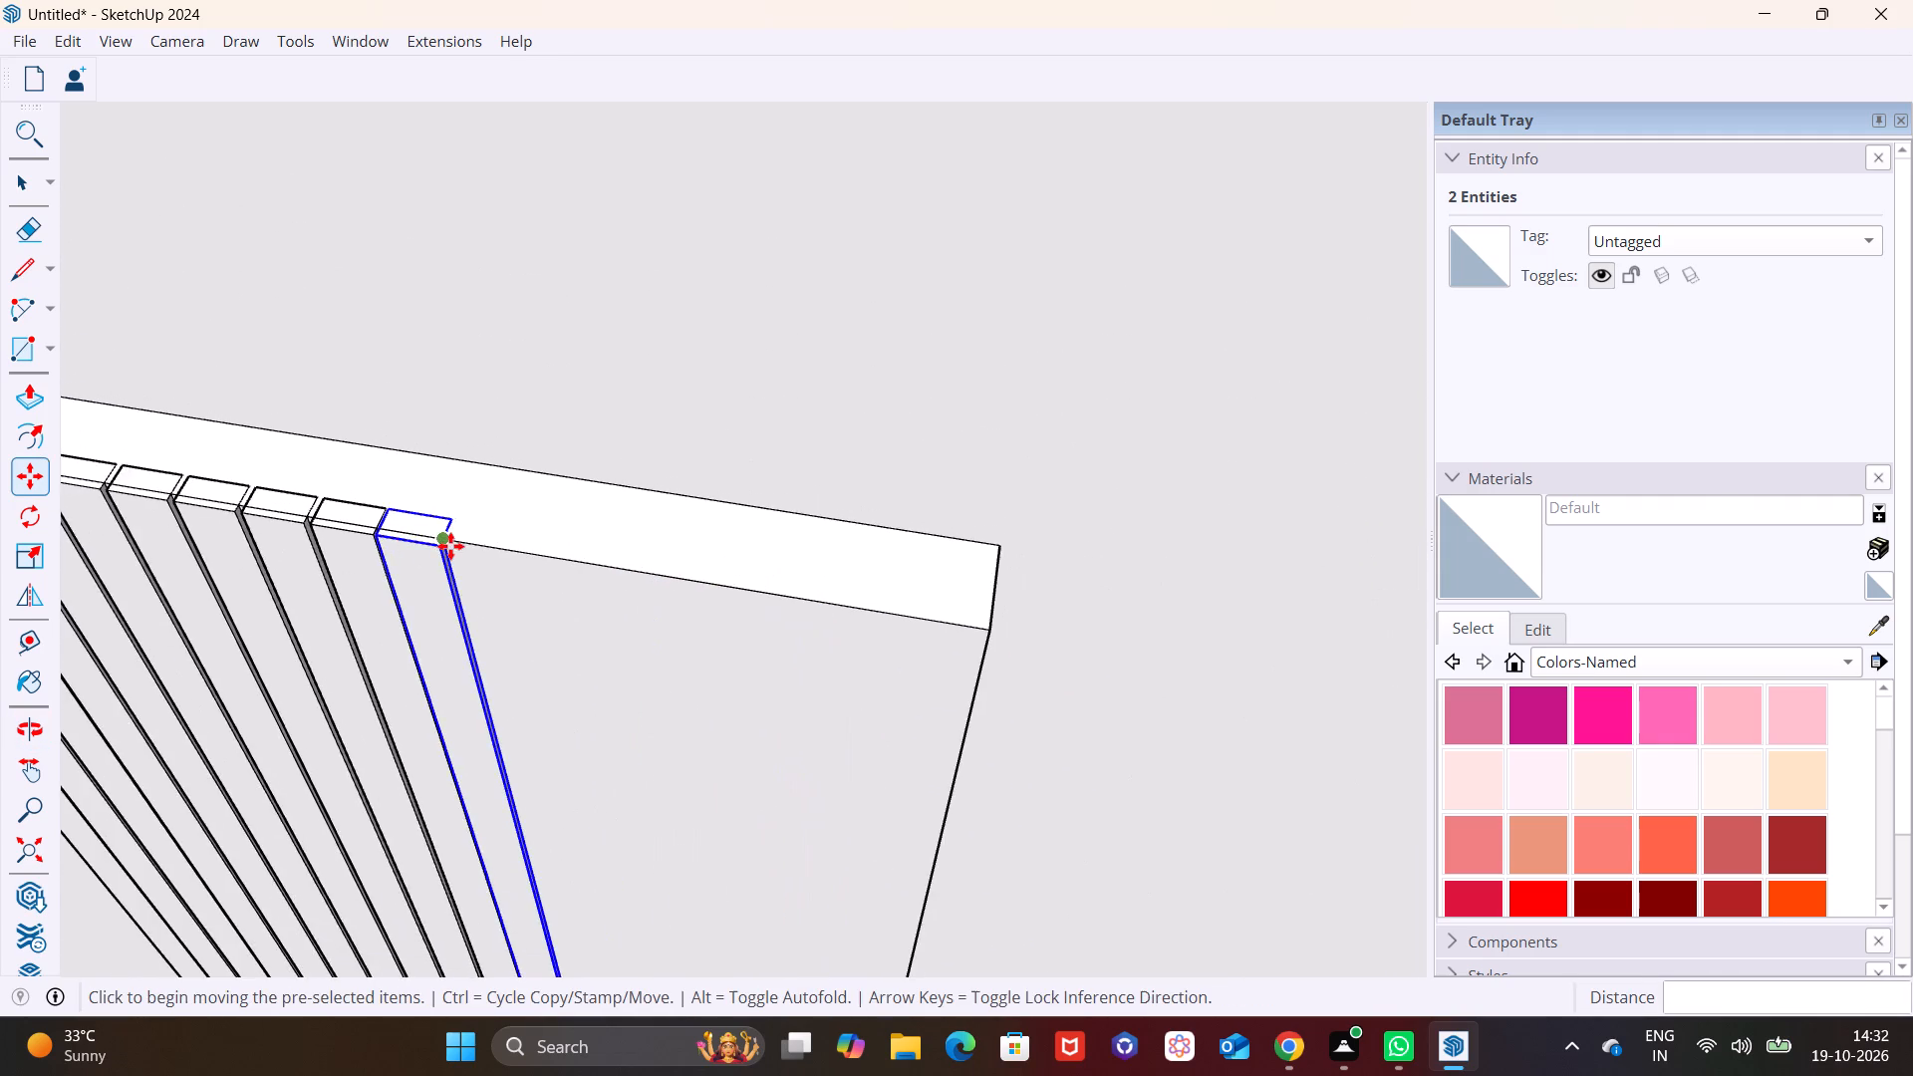
pyautogui.scroll(8, 450, 546)
pyautogui.click(295, 525)
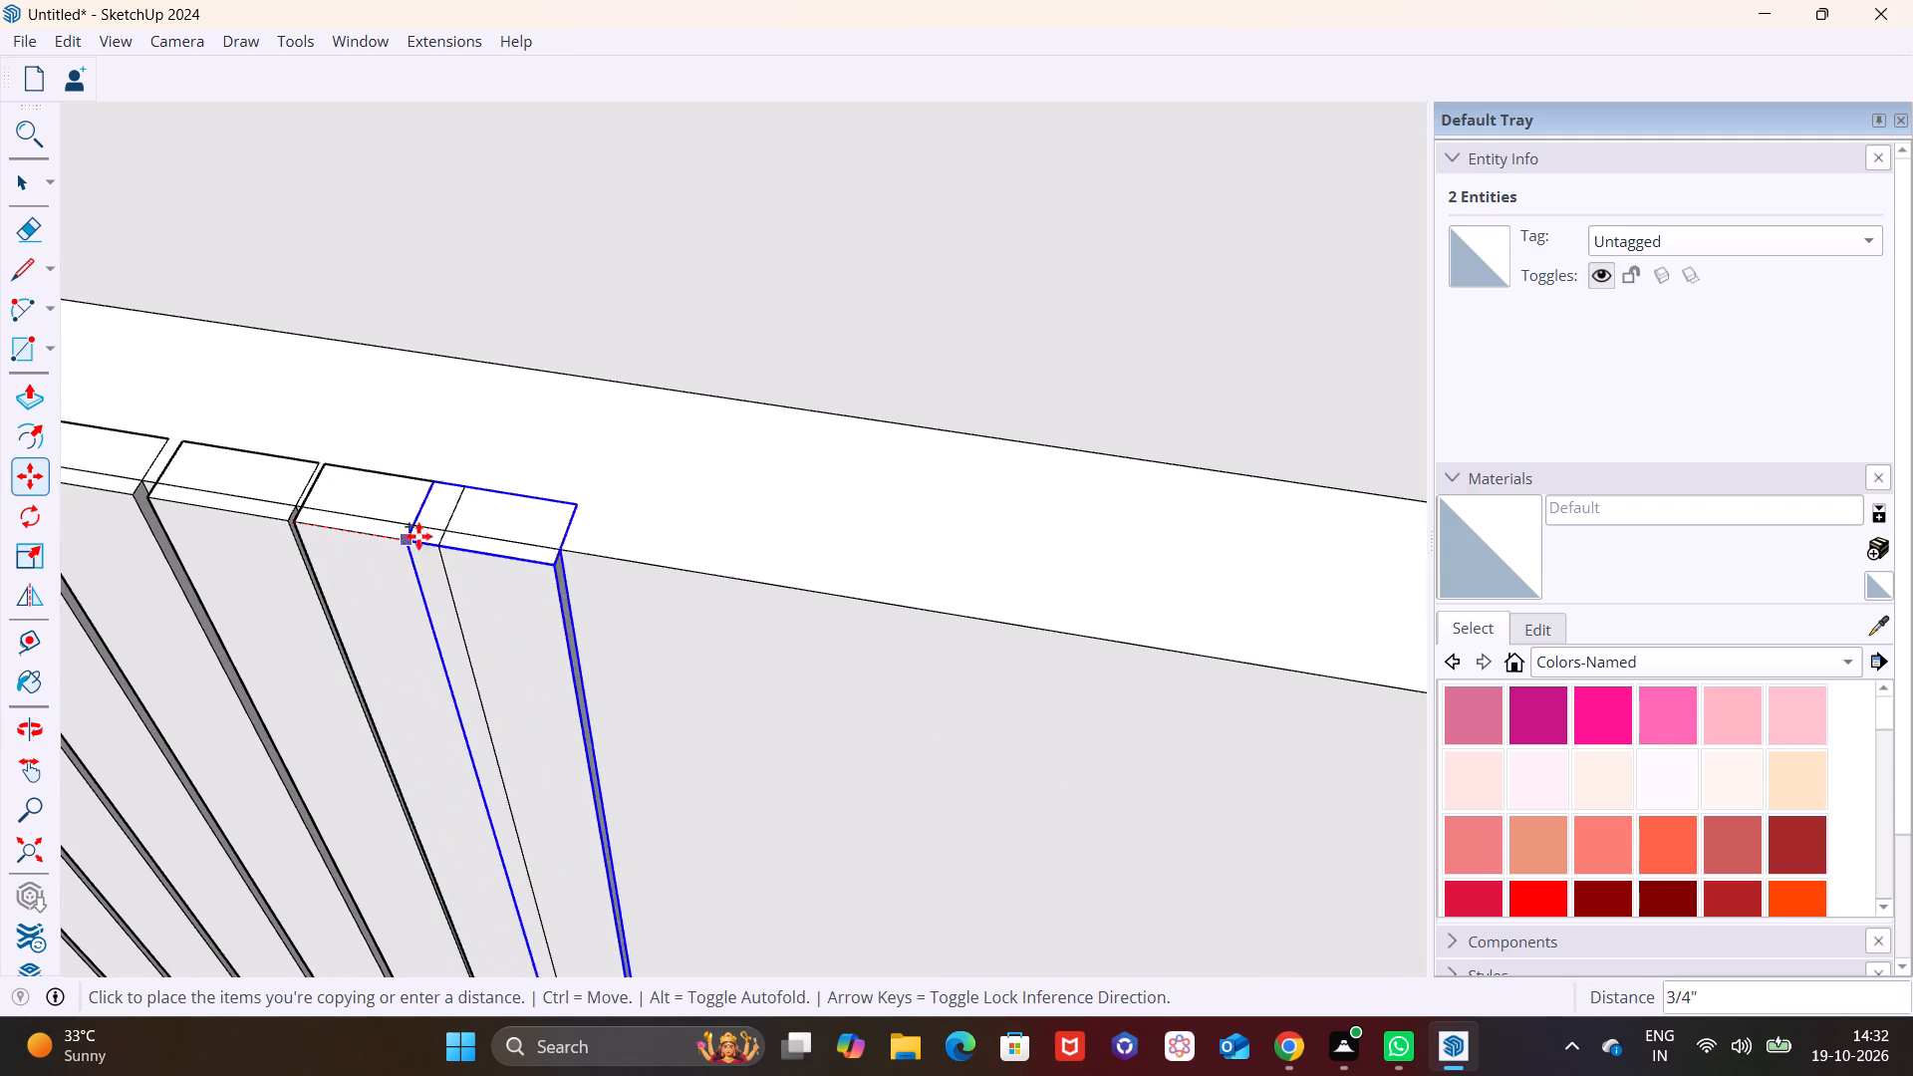
pyautogui.click(464, 547)
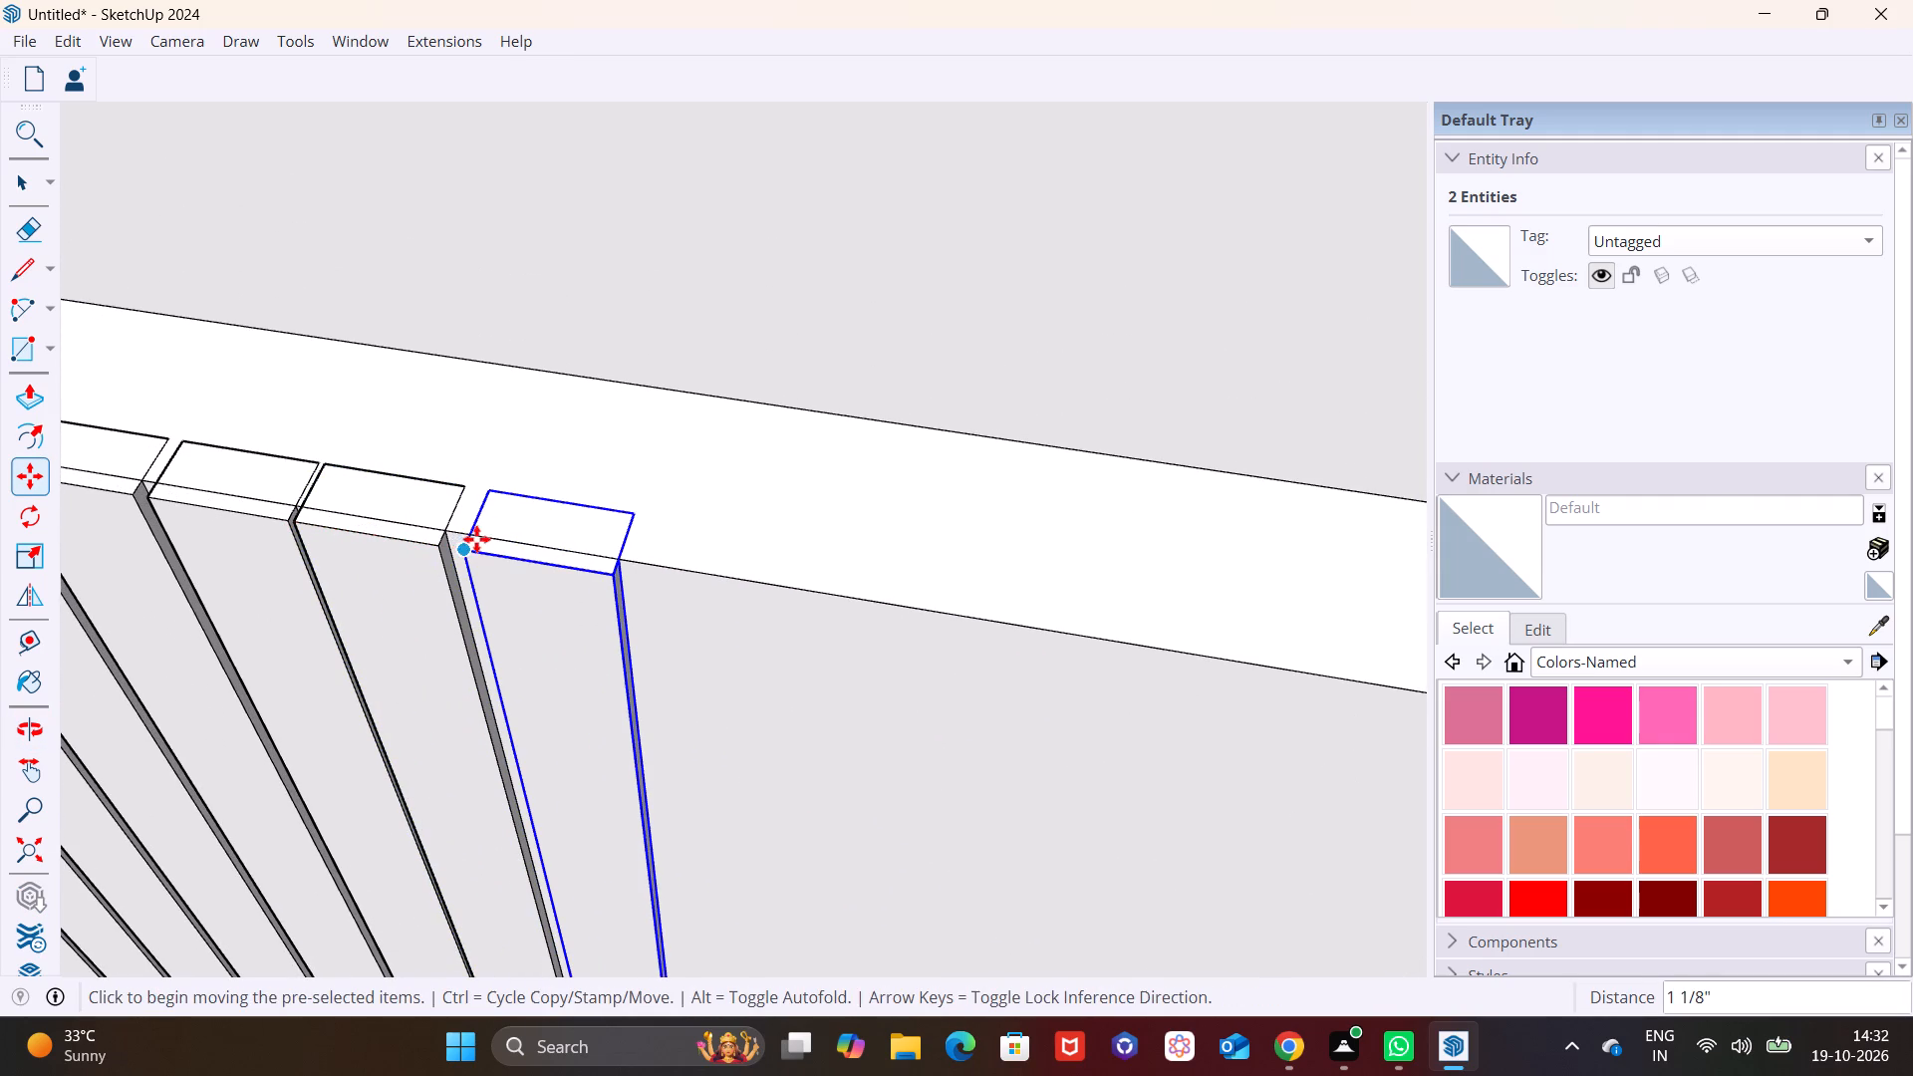
pyautogui.click(460, 545)
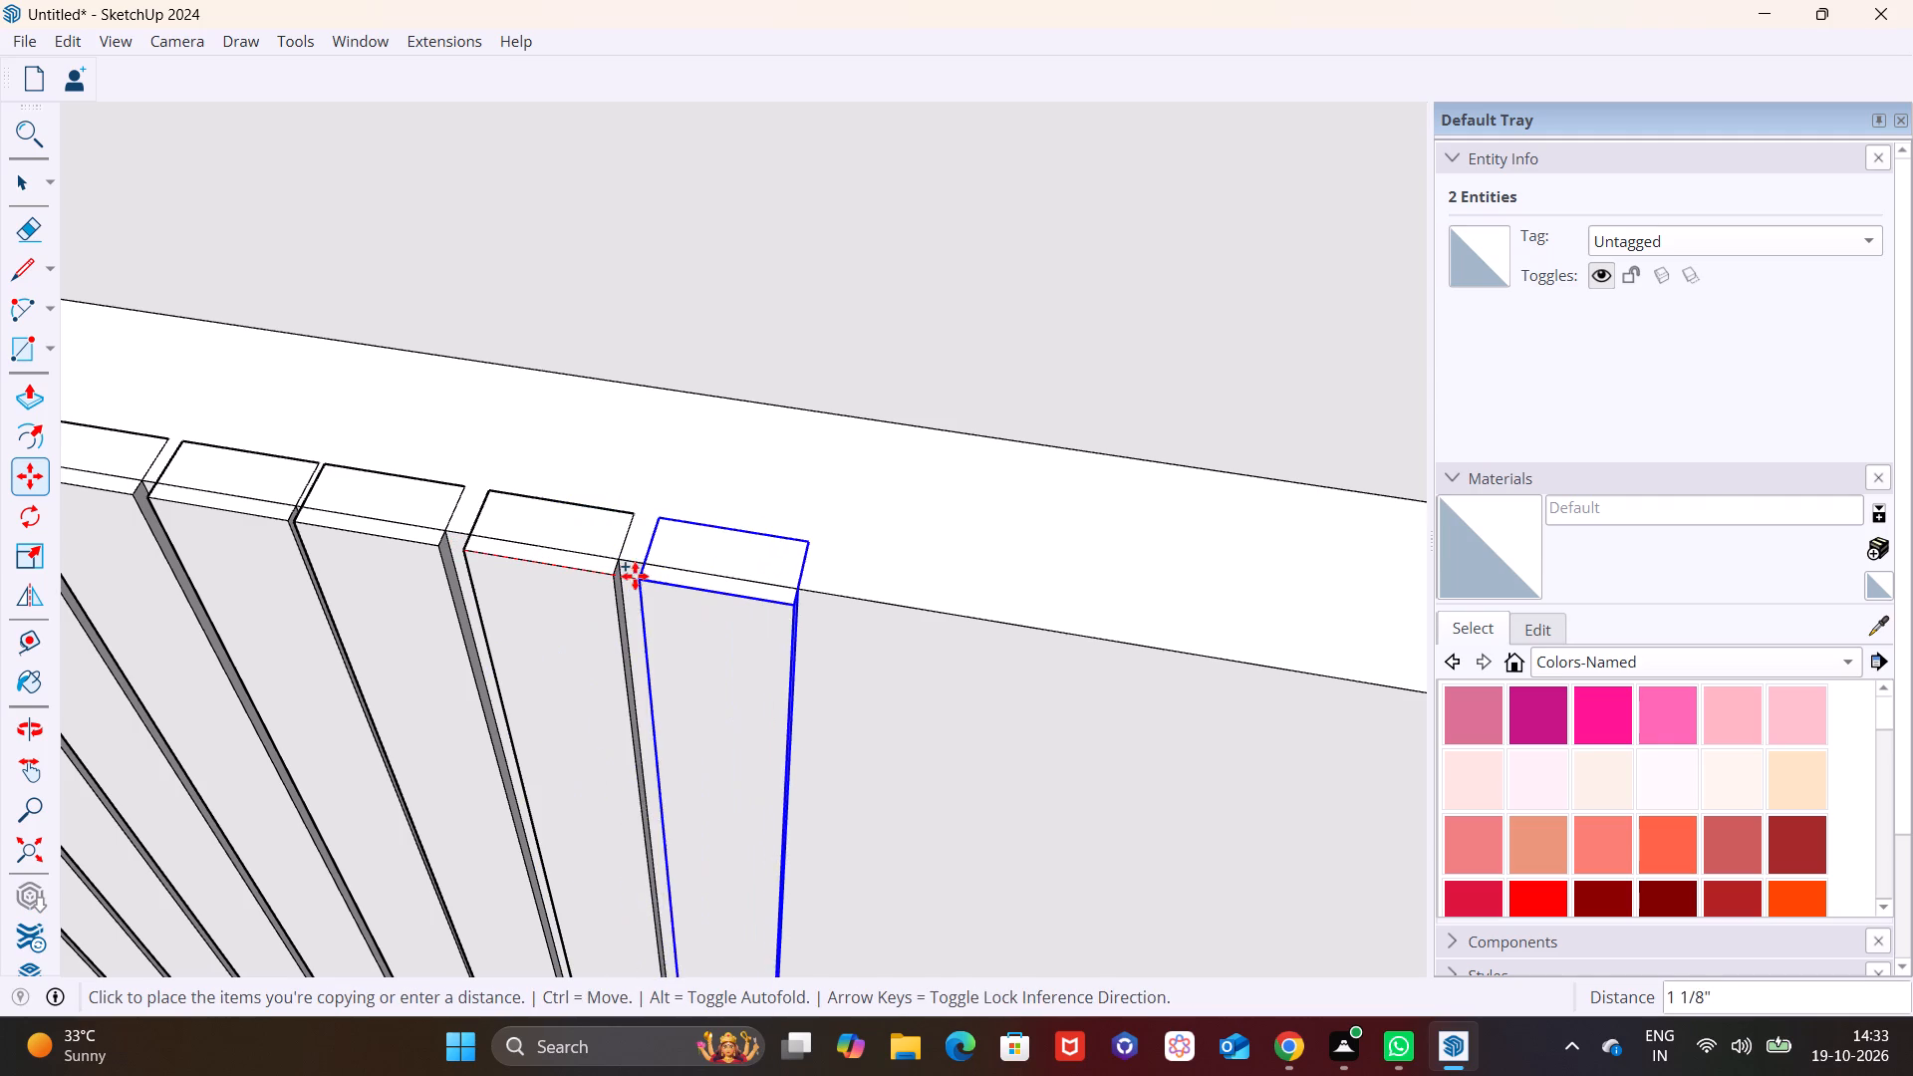
pyautogui.click(634, 576)
# Continue the strip row toward the panel's end with two more copies, the first offset about 1 1/16", keeping narrow gaps.
pyautogui.scroll(-10, 617, 678)
pyautogui.scroll(1, 621, 702)
pyautogui.moveTo(621, 702); pyautogui.dragTo(726, 370, button='middle')
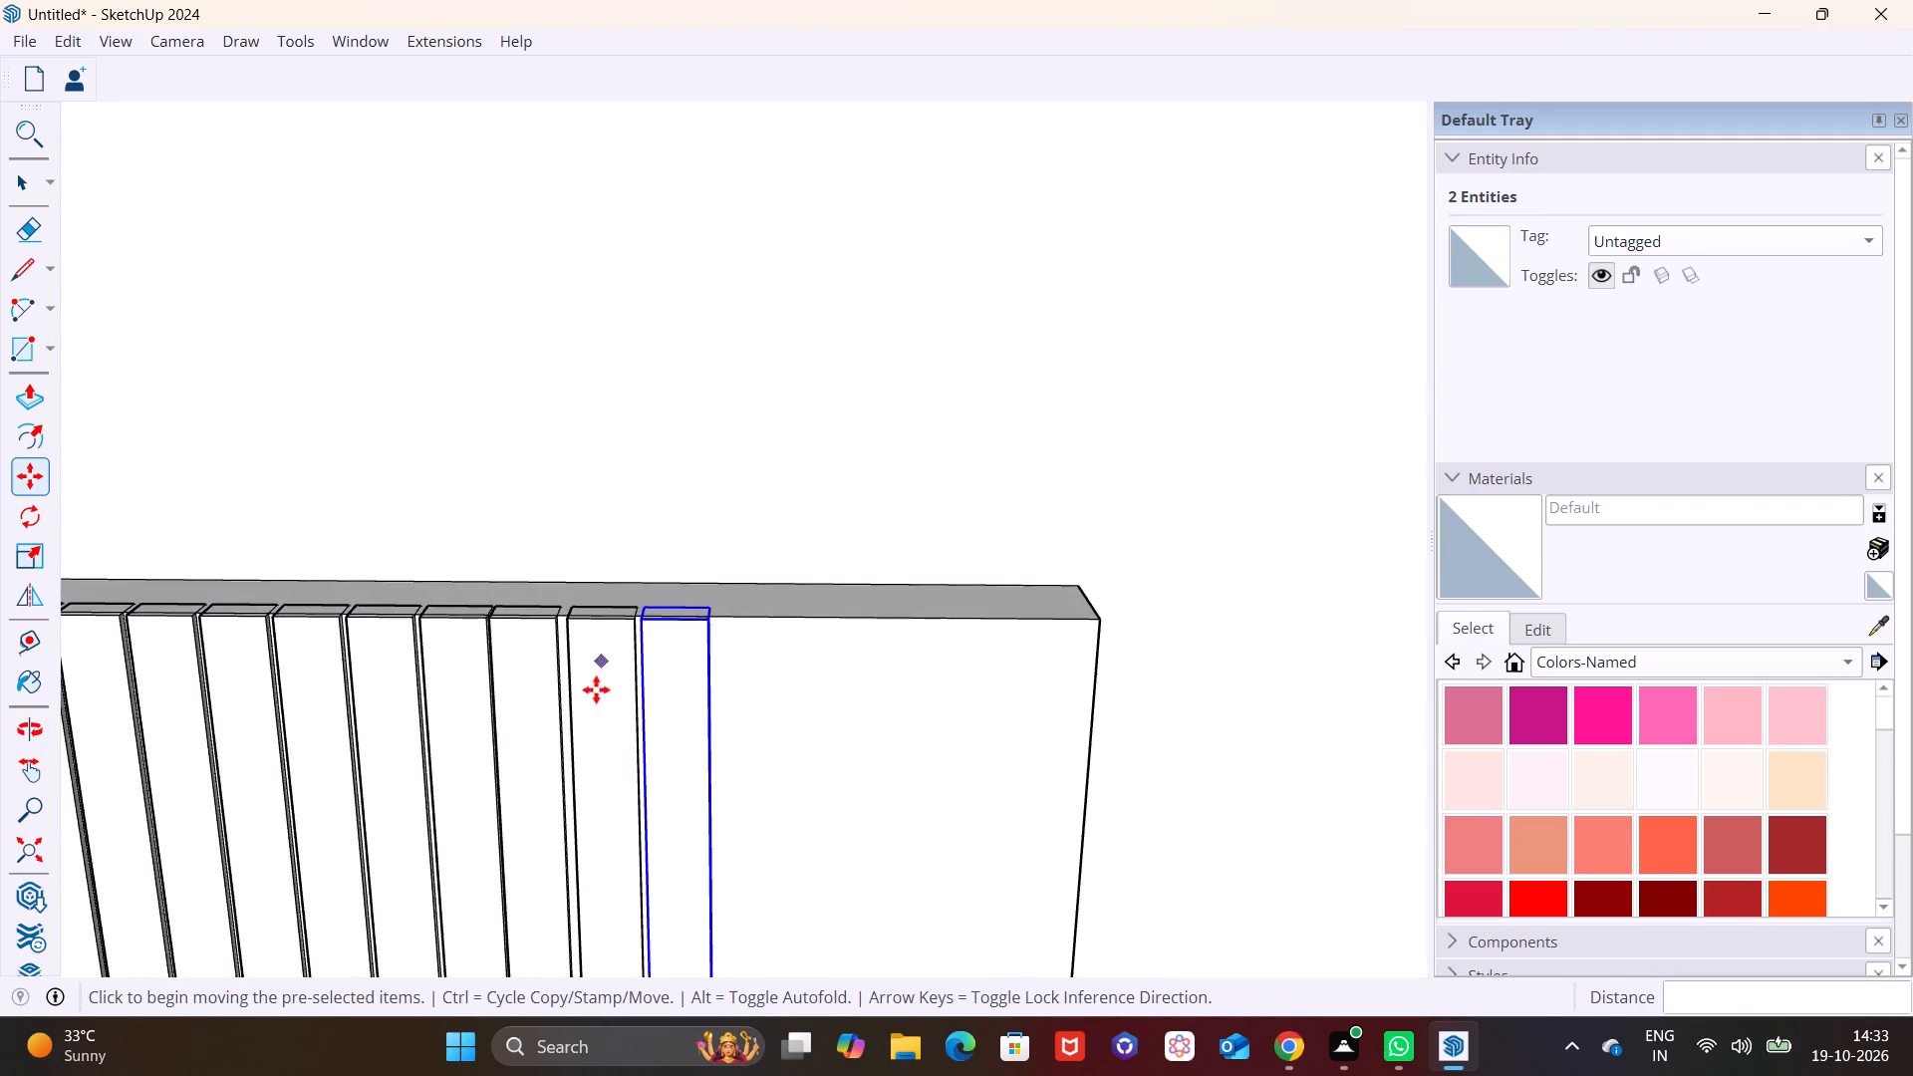
pyautogui.scroll(-18, 595, 734)
pyautogui.scroll(4, 536, 775)
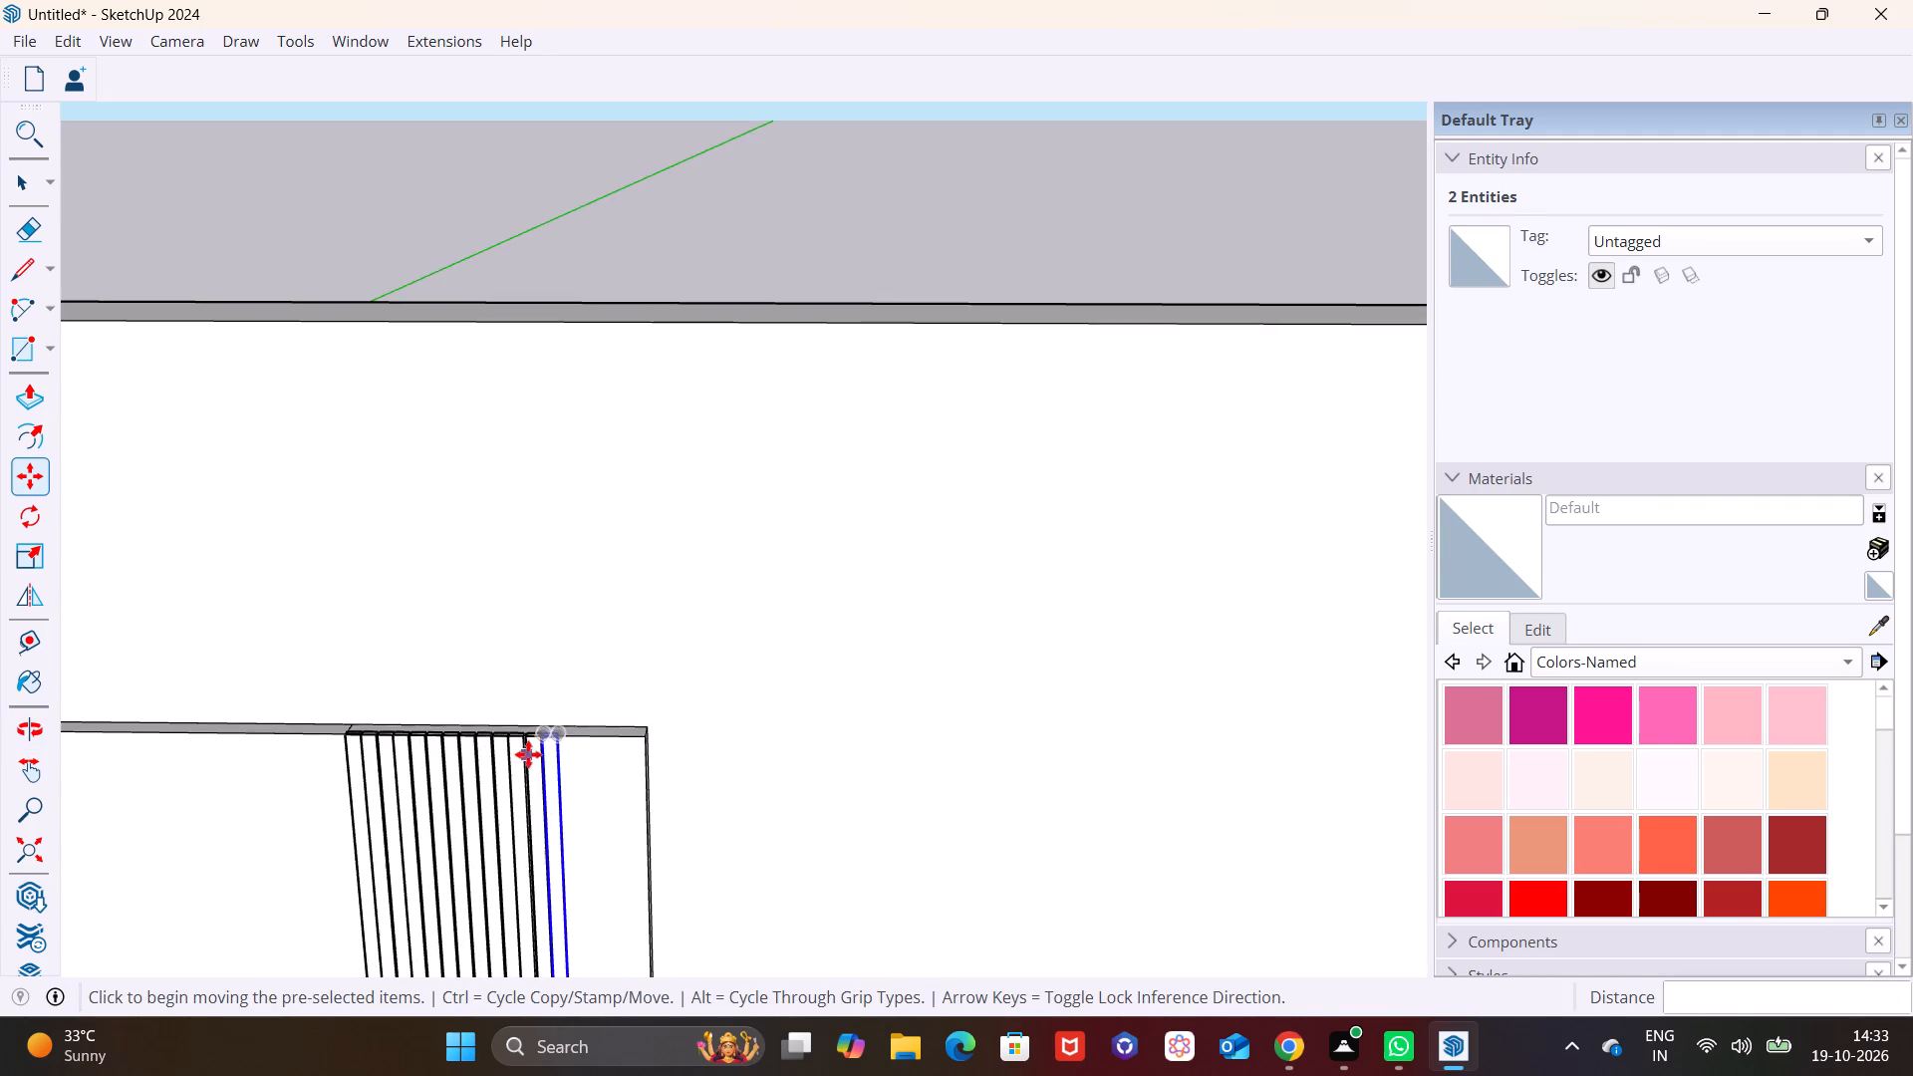
pyautogui.scroll(8, 528, 754)
pyautogui.moveTo(571, 729); pyautogui.dragTo(536, 850, button='middle')
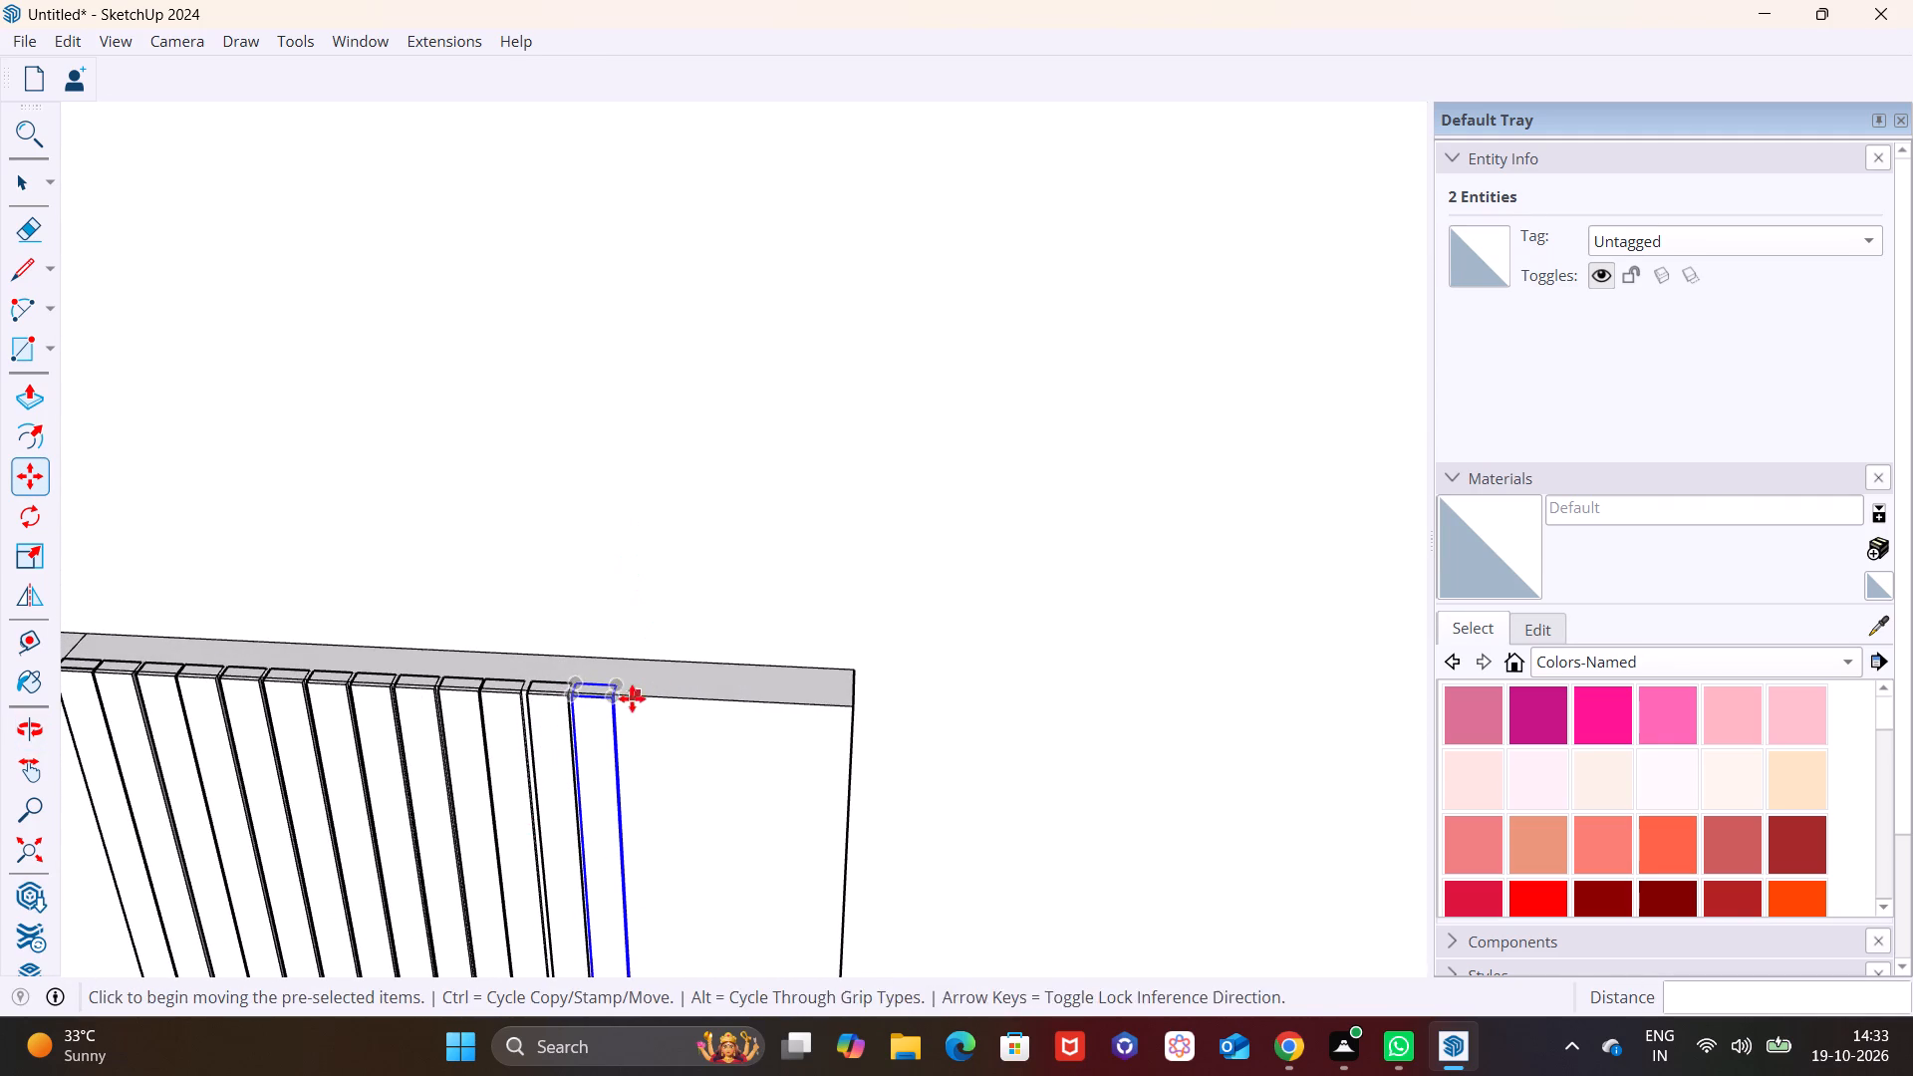
pyautogui.keyDown('ctrl'); pyautogui.moveTo(634, 708); pyautogui.dragTo(685, 601, button='middle'); pyautogui.keyUp('ctrl')
pyautogui.keyDown('ctrl'); pyautogui.scroll(1, 633, 703); pyautogui.keyUp('ctrl')
pyautogui.keyDown('ctrl'); pyautogui.moveTo(683, 668); pyautogui.dragTo(589, 812, button='middle'); pyautogui.keyUp('ctrl')
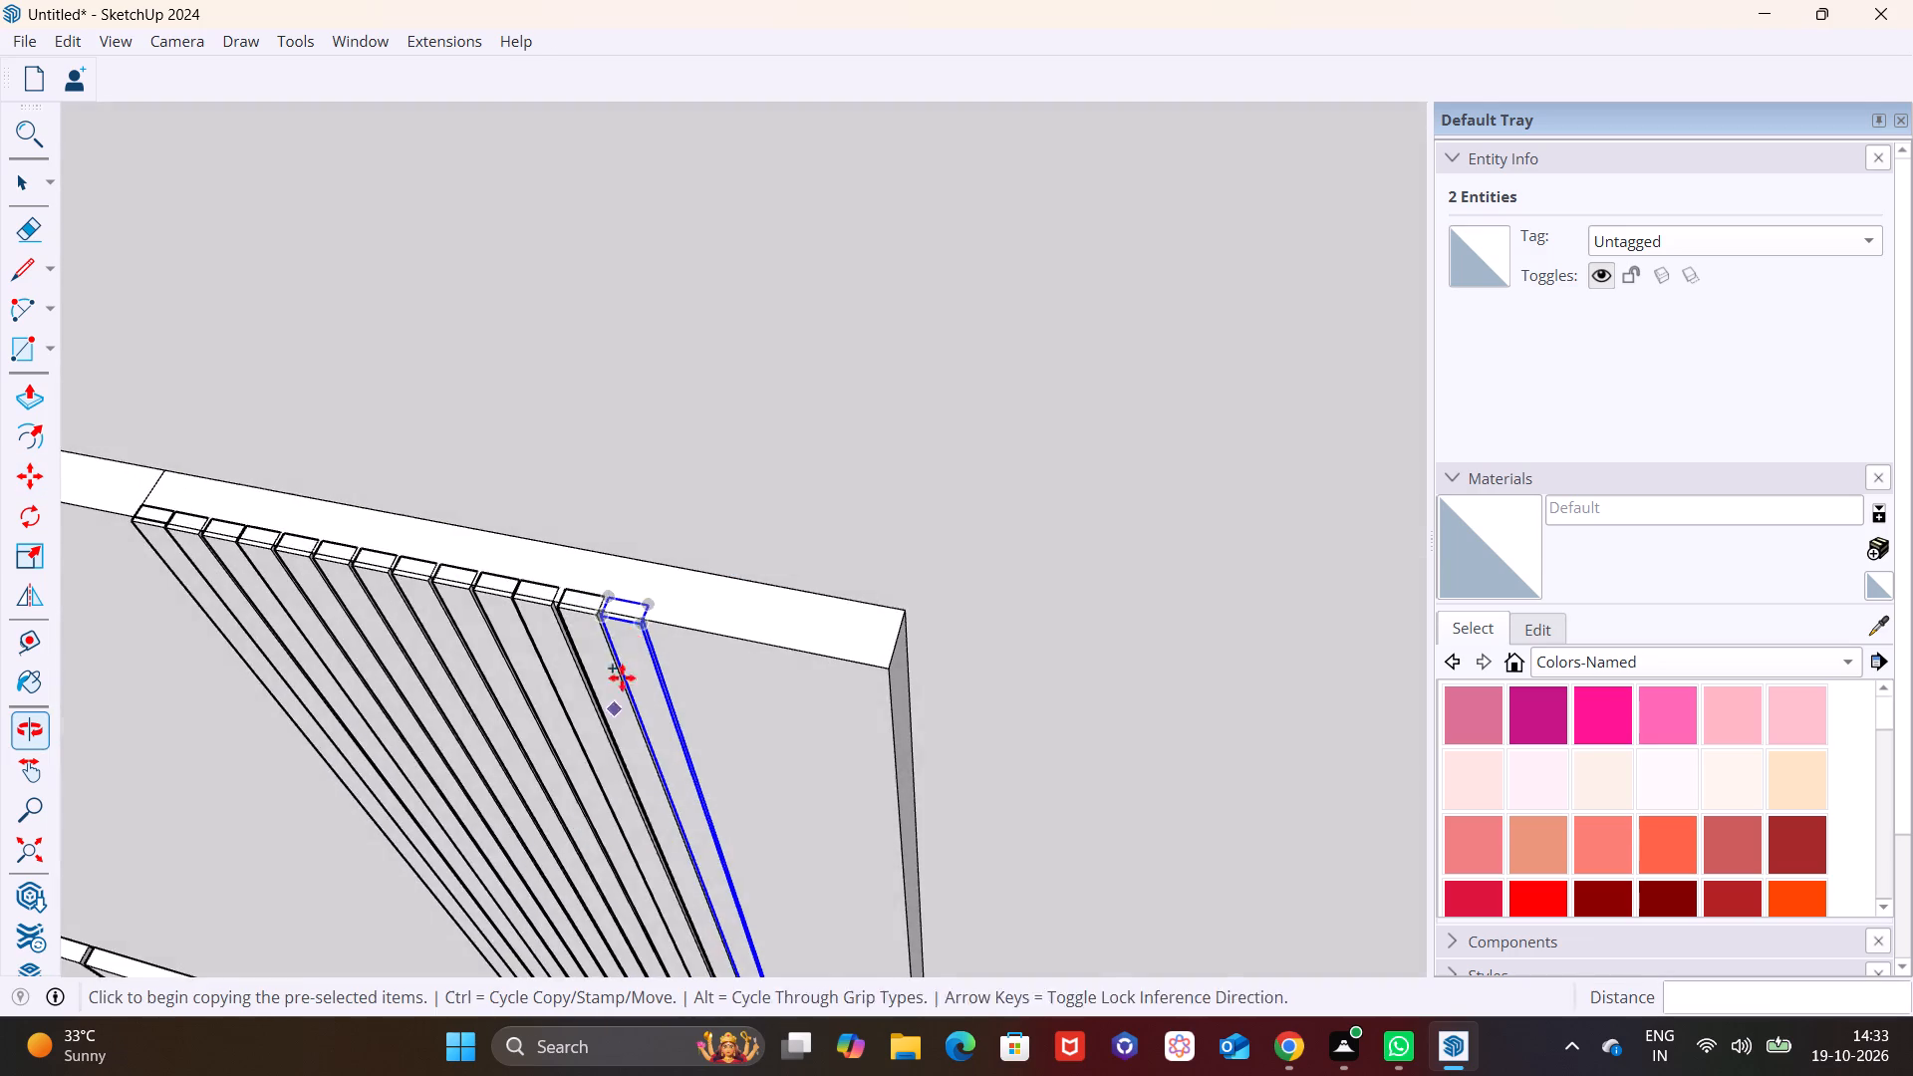
pyautogui.scroll(7, 634, 619)
pyautogui.click(572, 606)
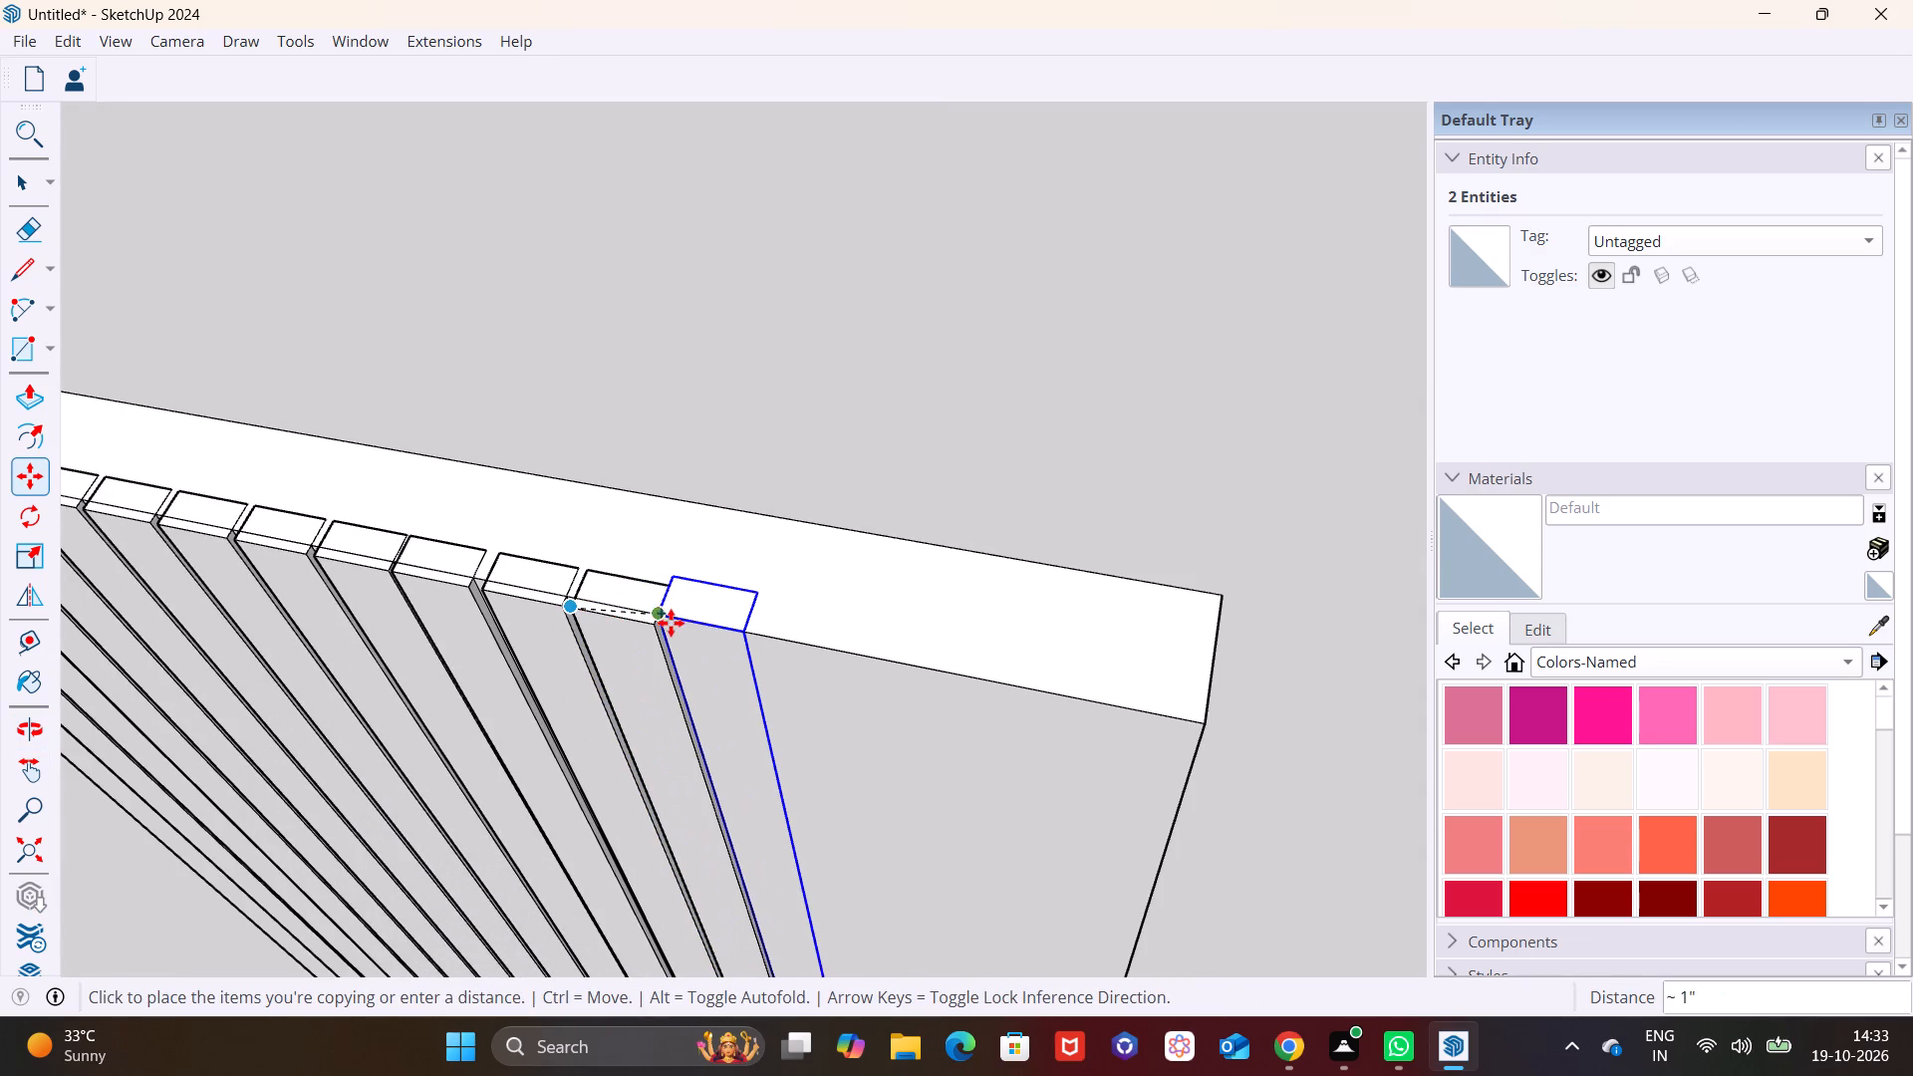
pyautogui.scroll(8, 673, 623)
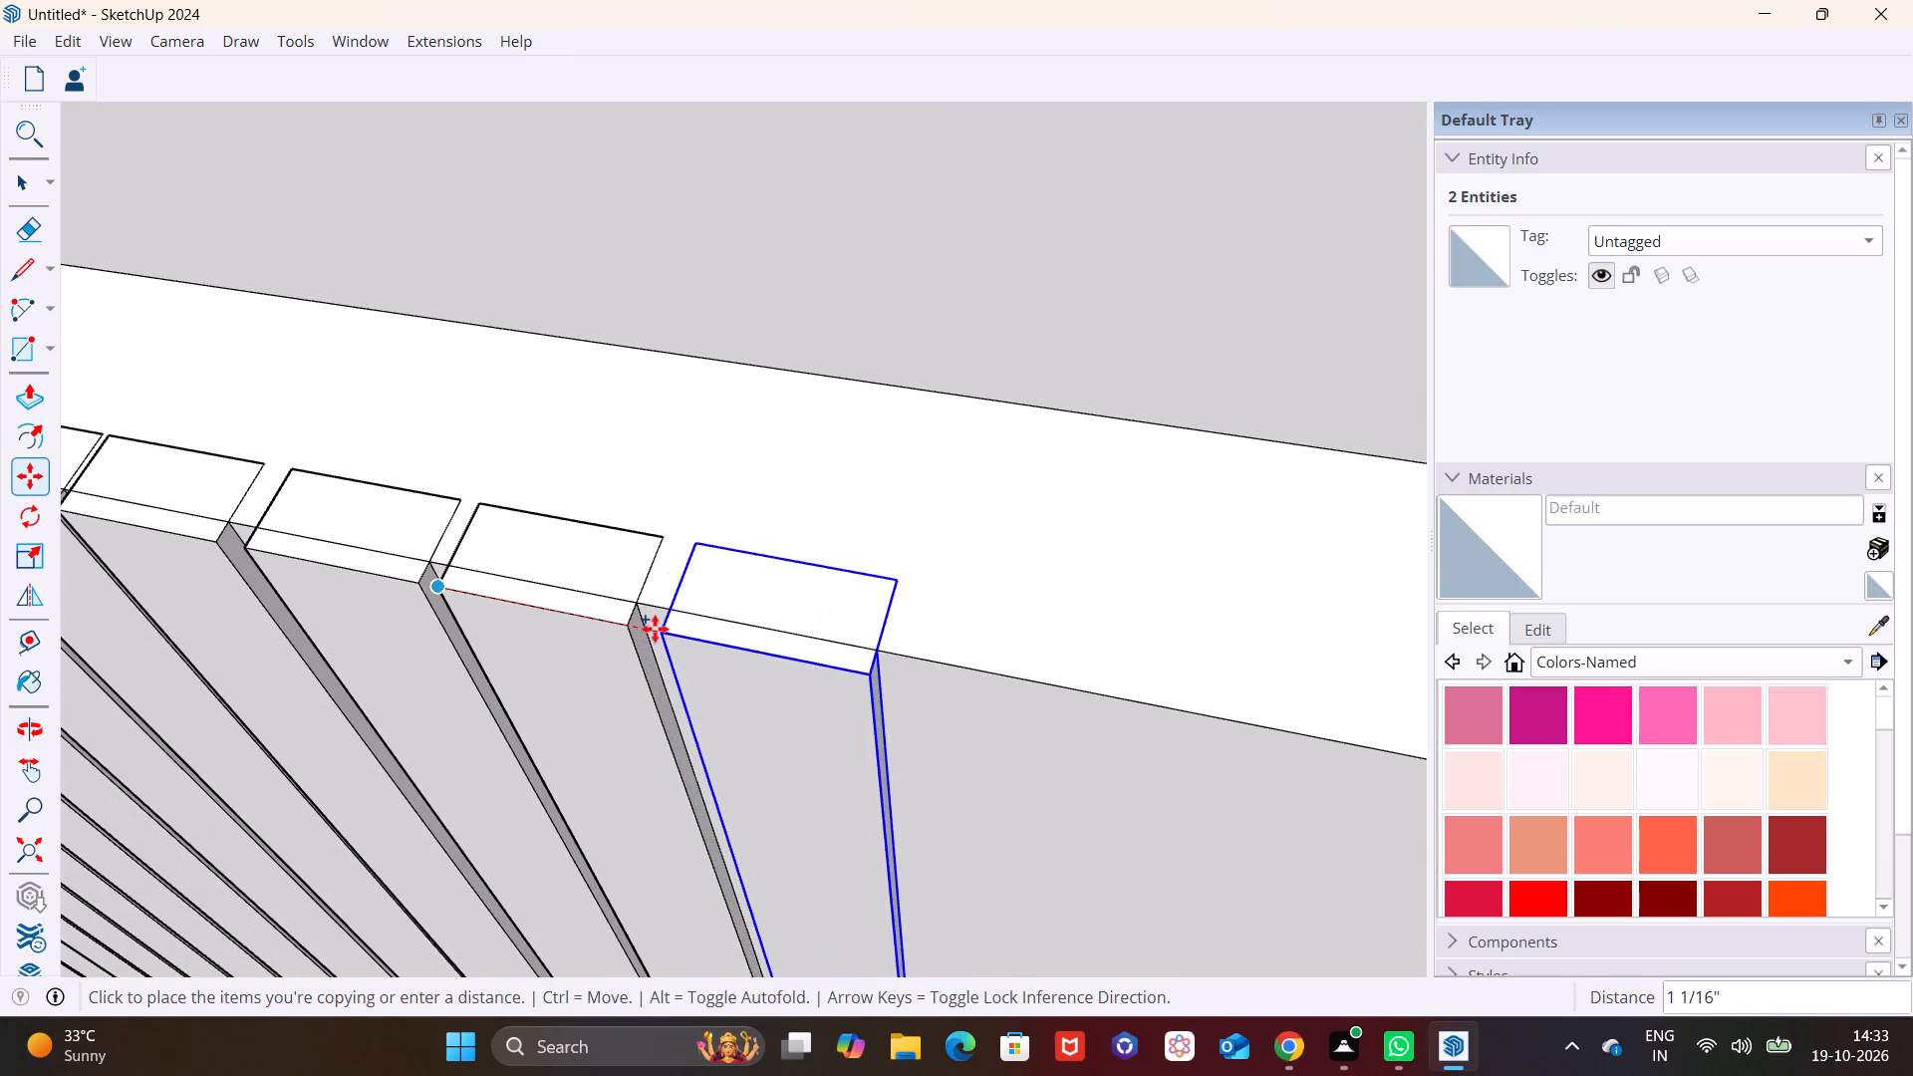
pyautogui.click(653, 618)
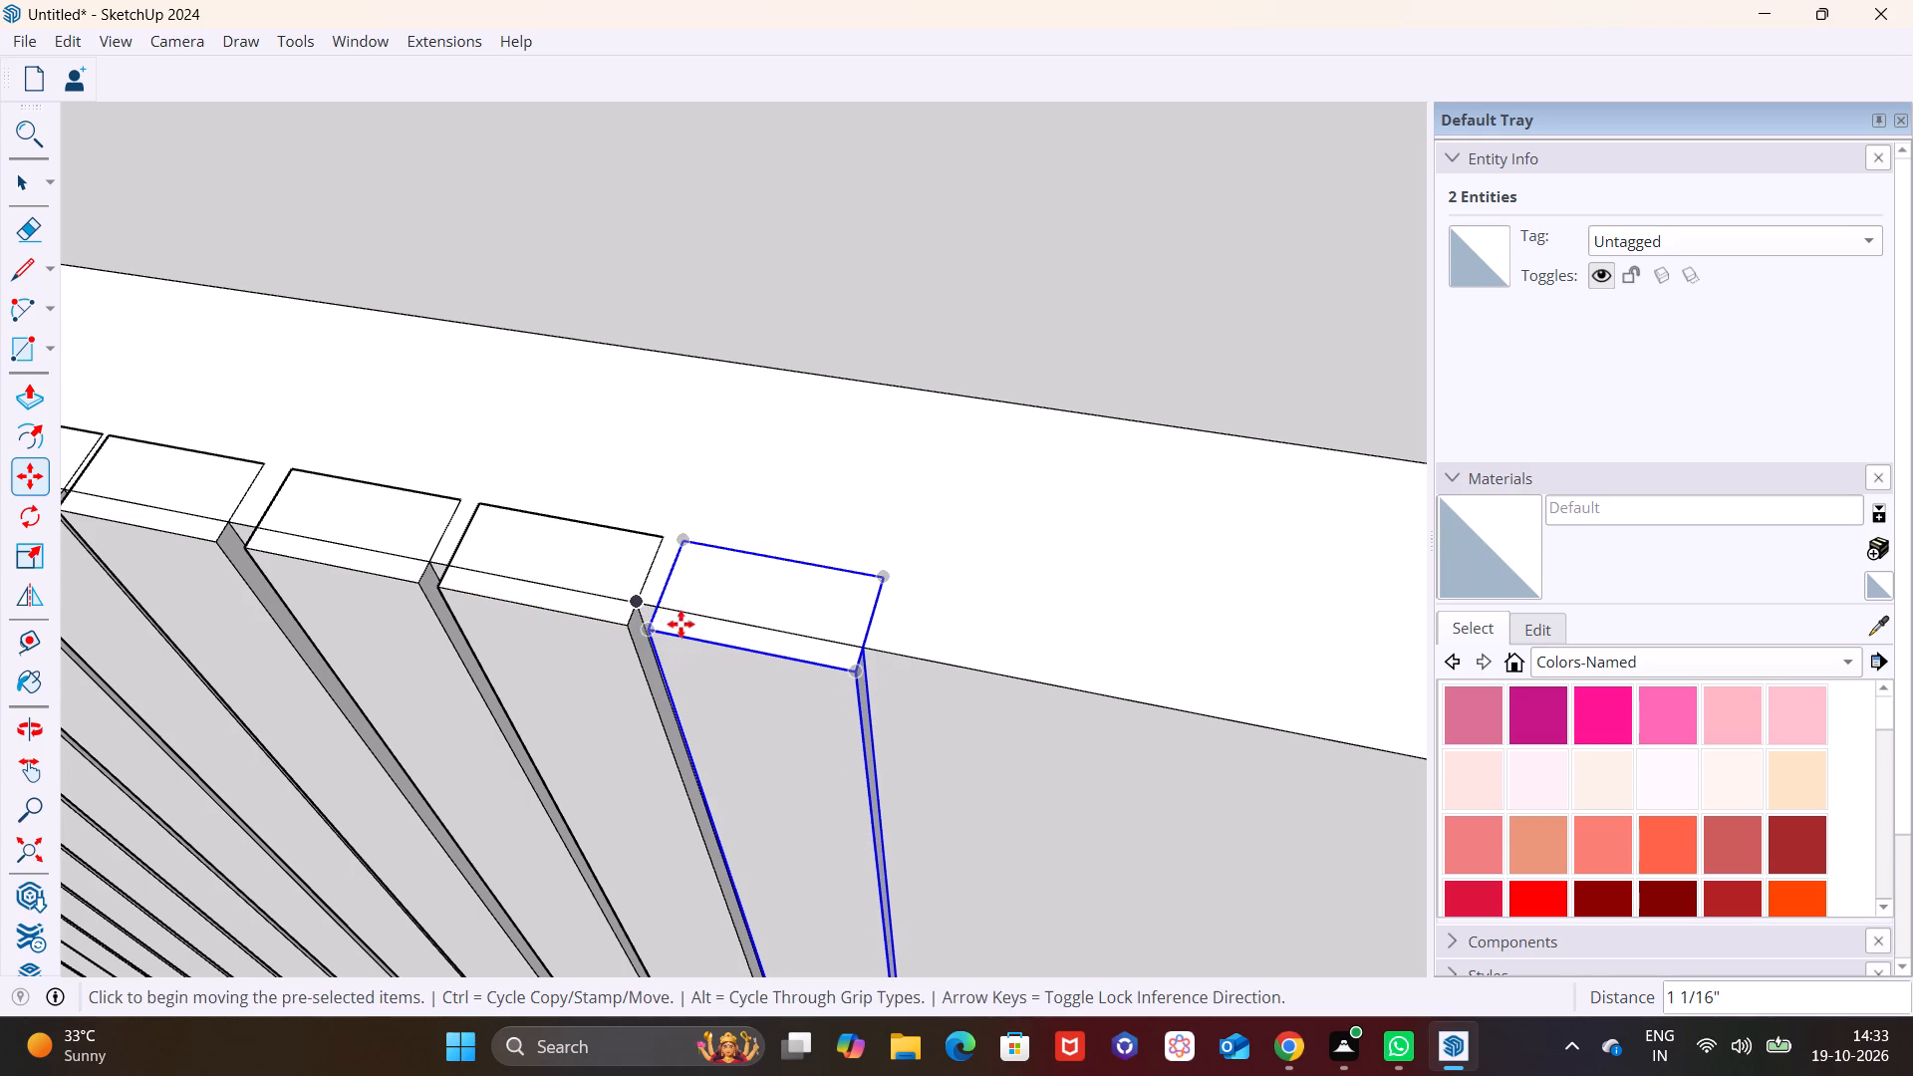
pyautogui.click(656, 626)
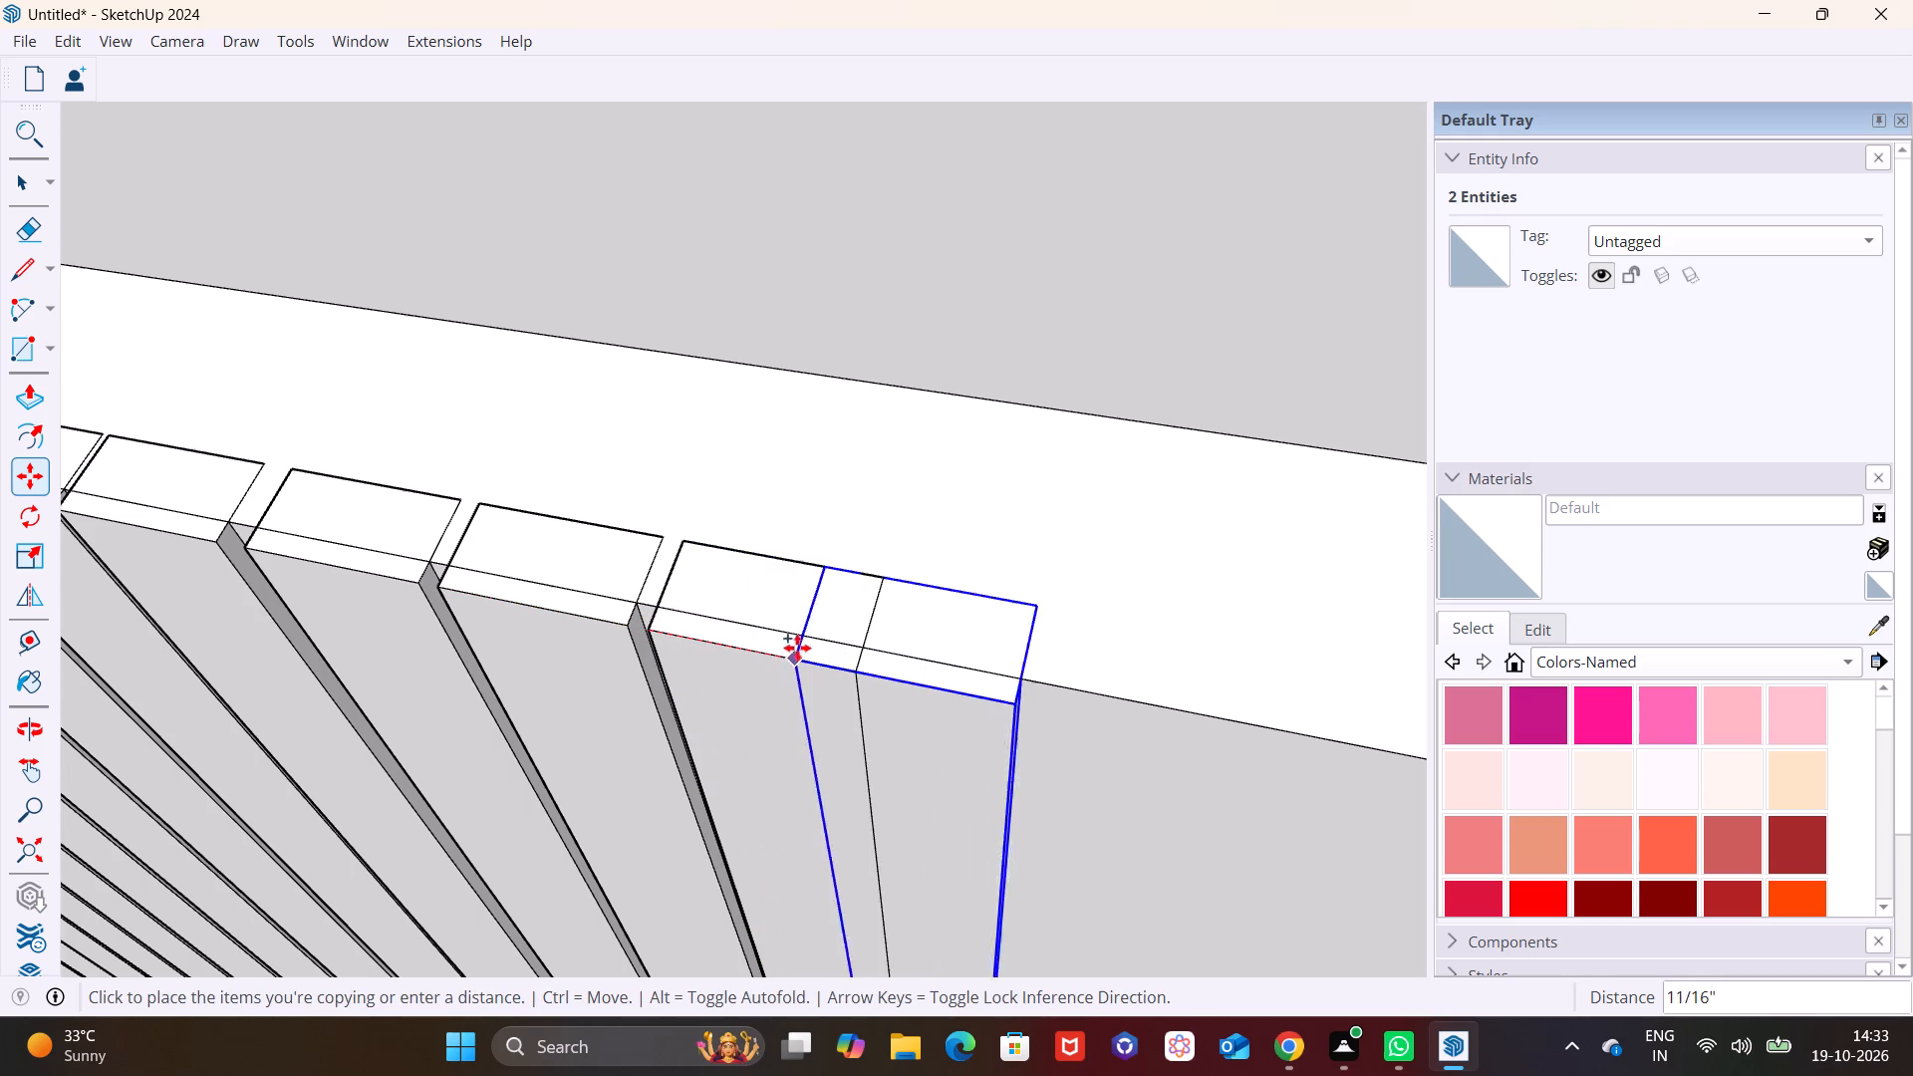
pyautogui.click(879, 664)
# Place two more copies of the vertical strip near the panel's end, each about 1 1/16" from the previous strip.
pyautogui.scroll(-2, 870, 666)
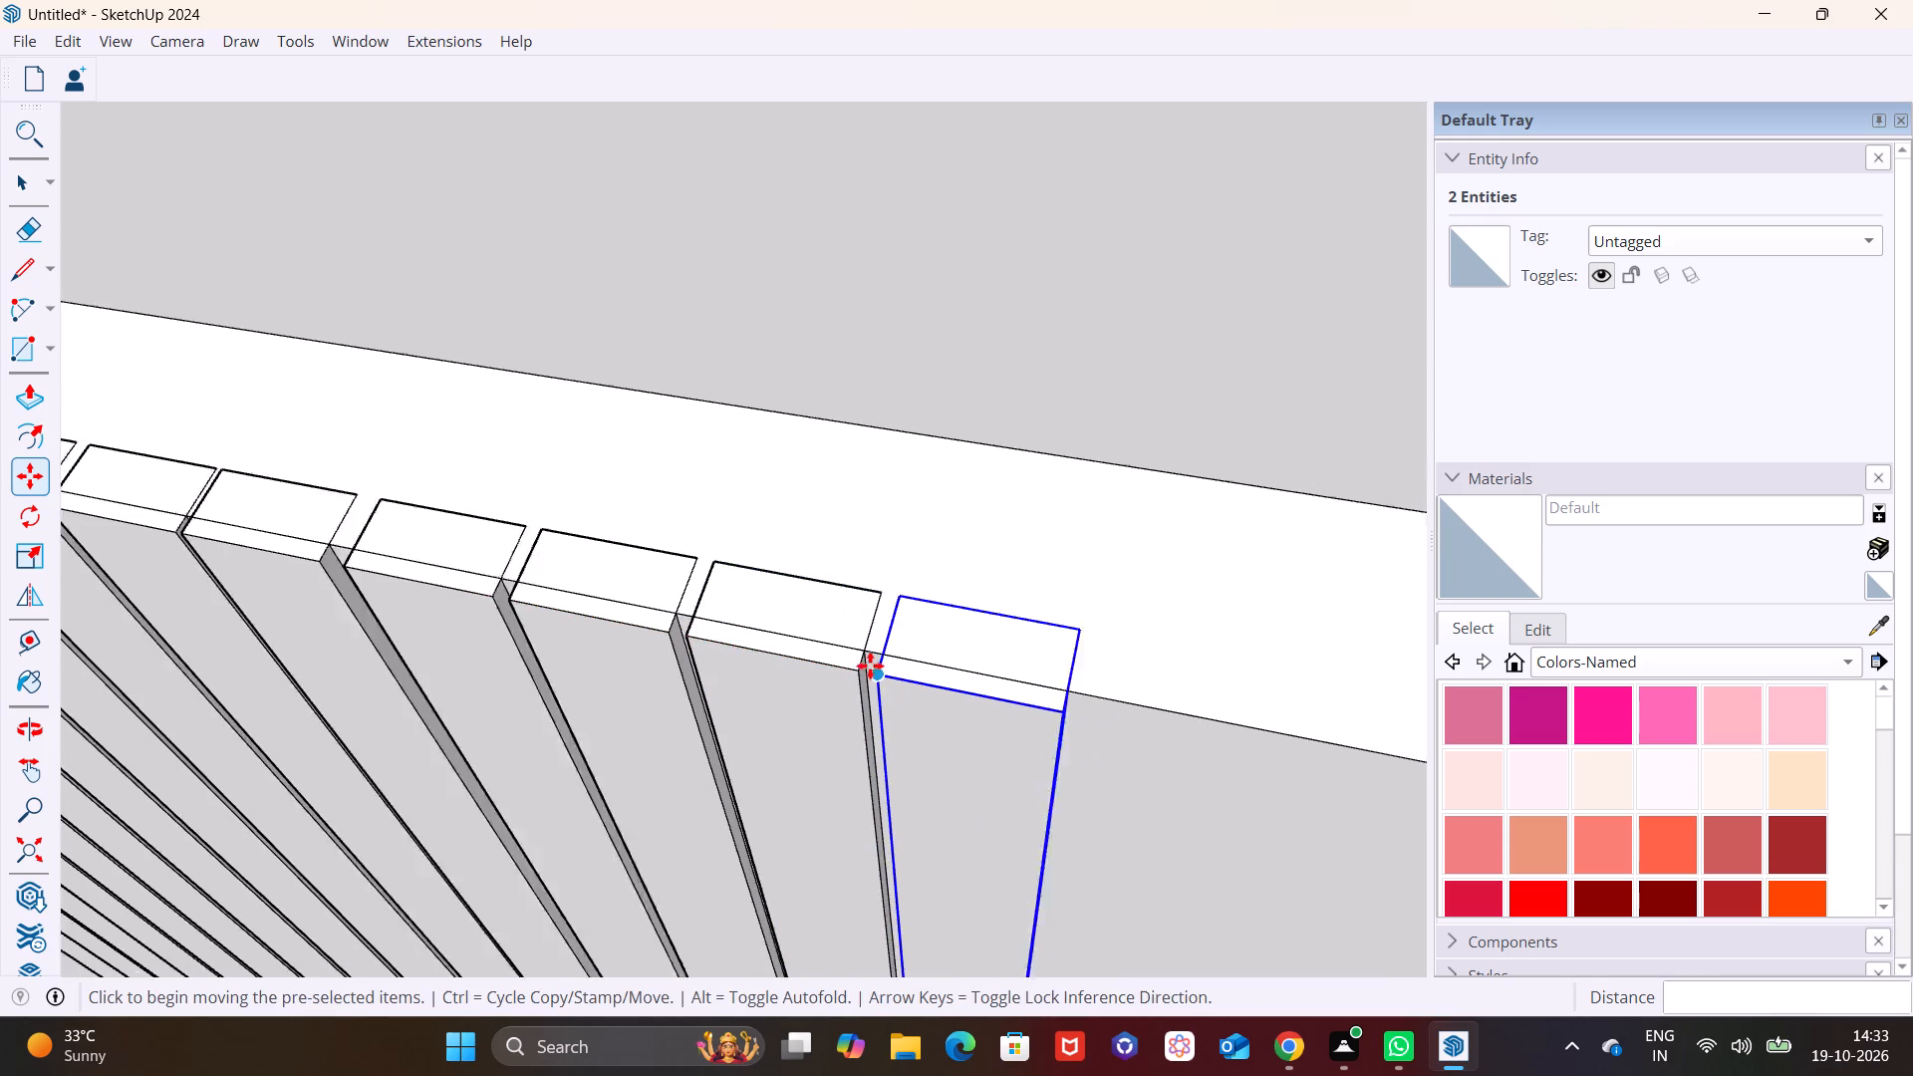
pyautogui.scroll(-11, 870, 666)
pyautogui.keyDown('shift'); pyautogui.moveTo(891, 679); pyautogui.dragTo(509, 607, button='middle'); pyautogui.keyUp('shift')
pyautogui.keyDown('shift'); pyautogui.scroll(1, 890, 679); pyautogui.keyUp('shift')
pyautogui.scroll(7, 535, 611)
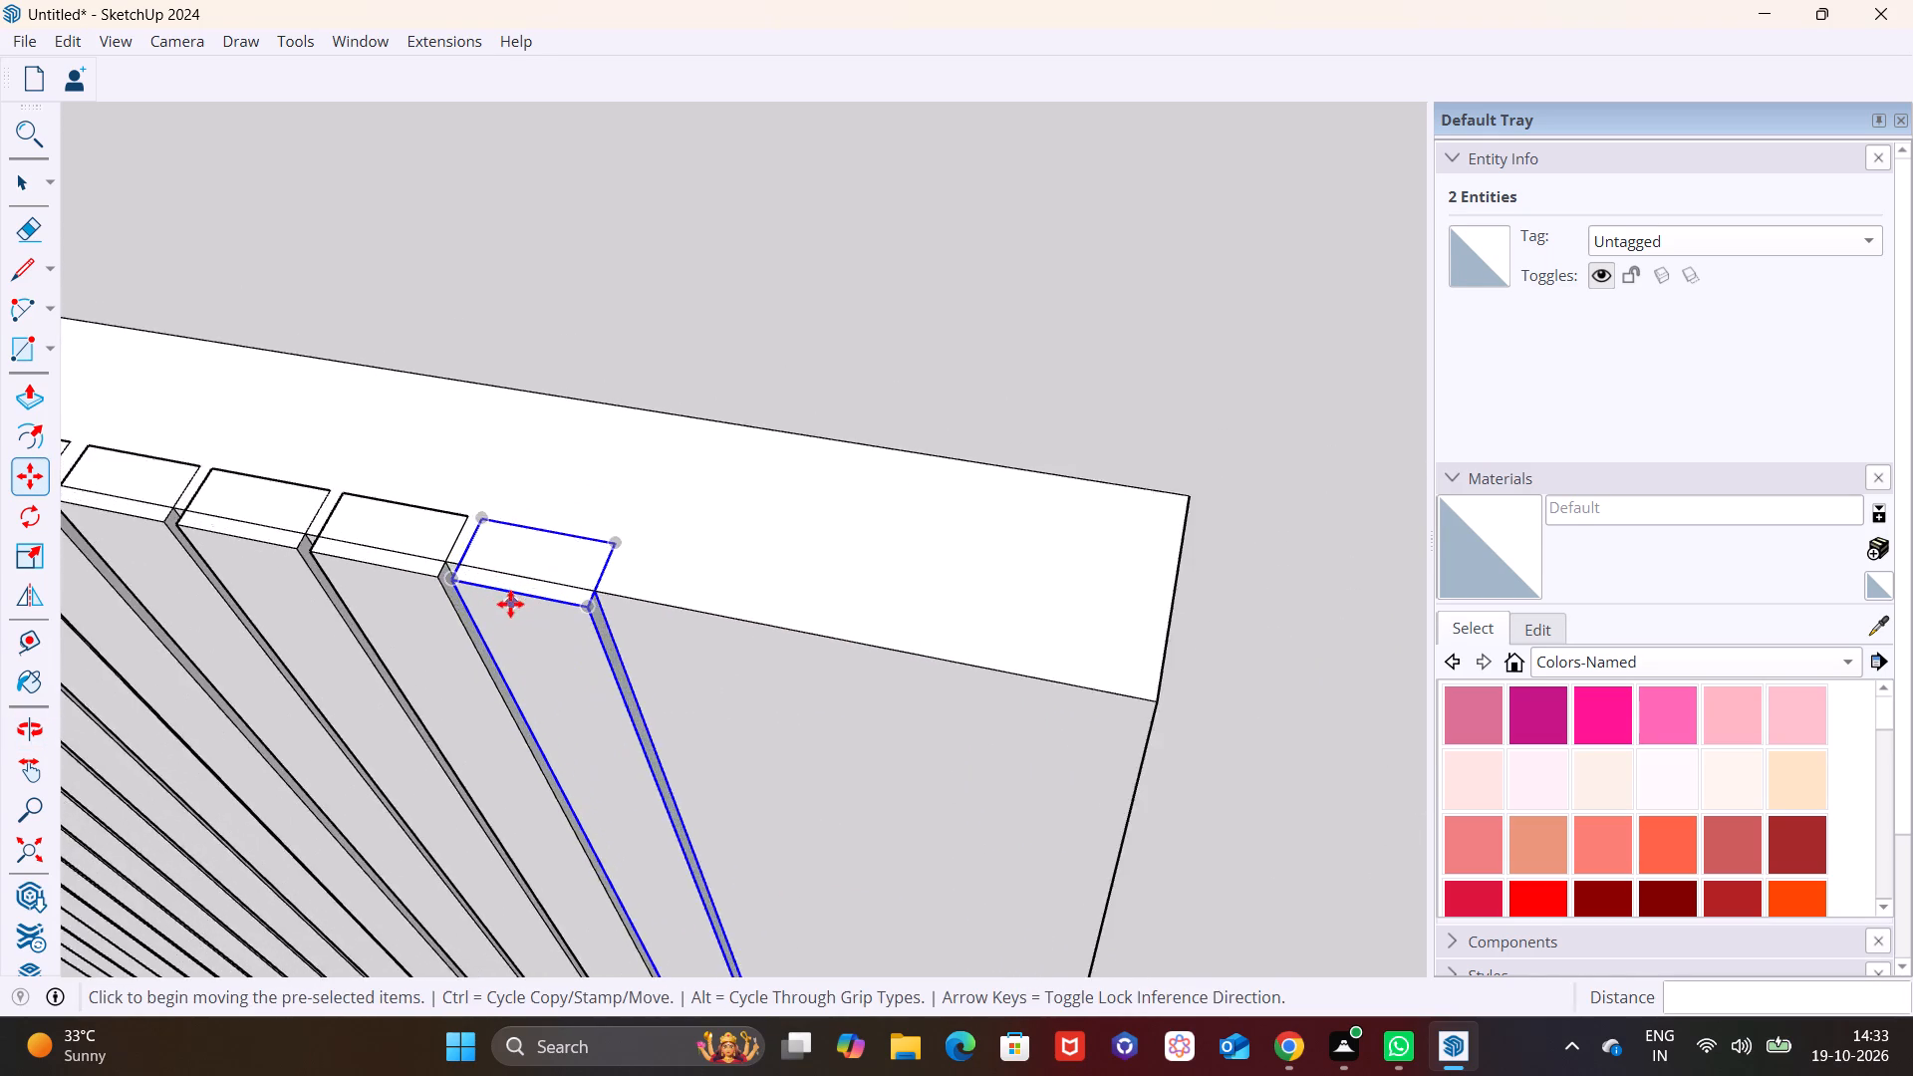
pyautogui.moveTo(517, 613); pyautogui.dragTo(611, 643, button='middle')
pyautogui.click(446, 566)
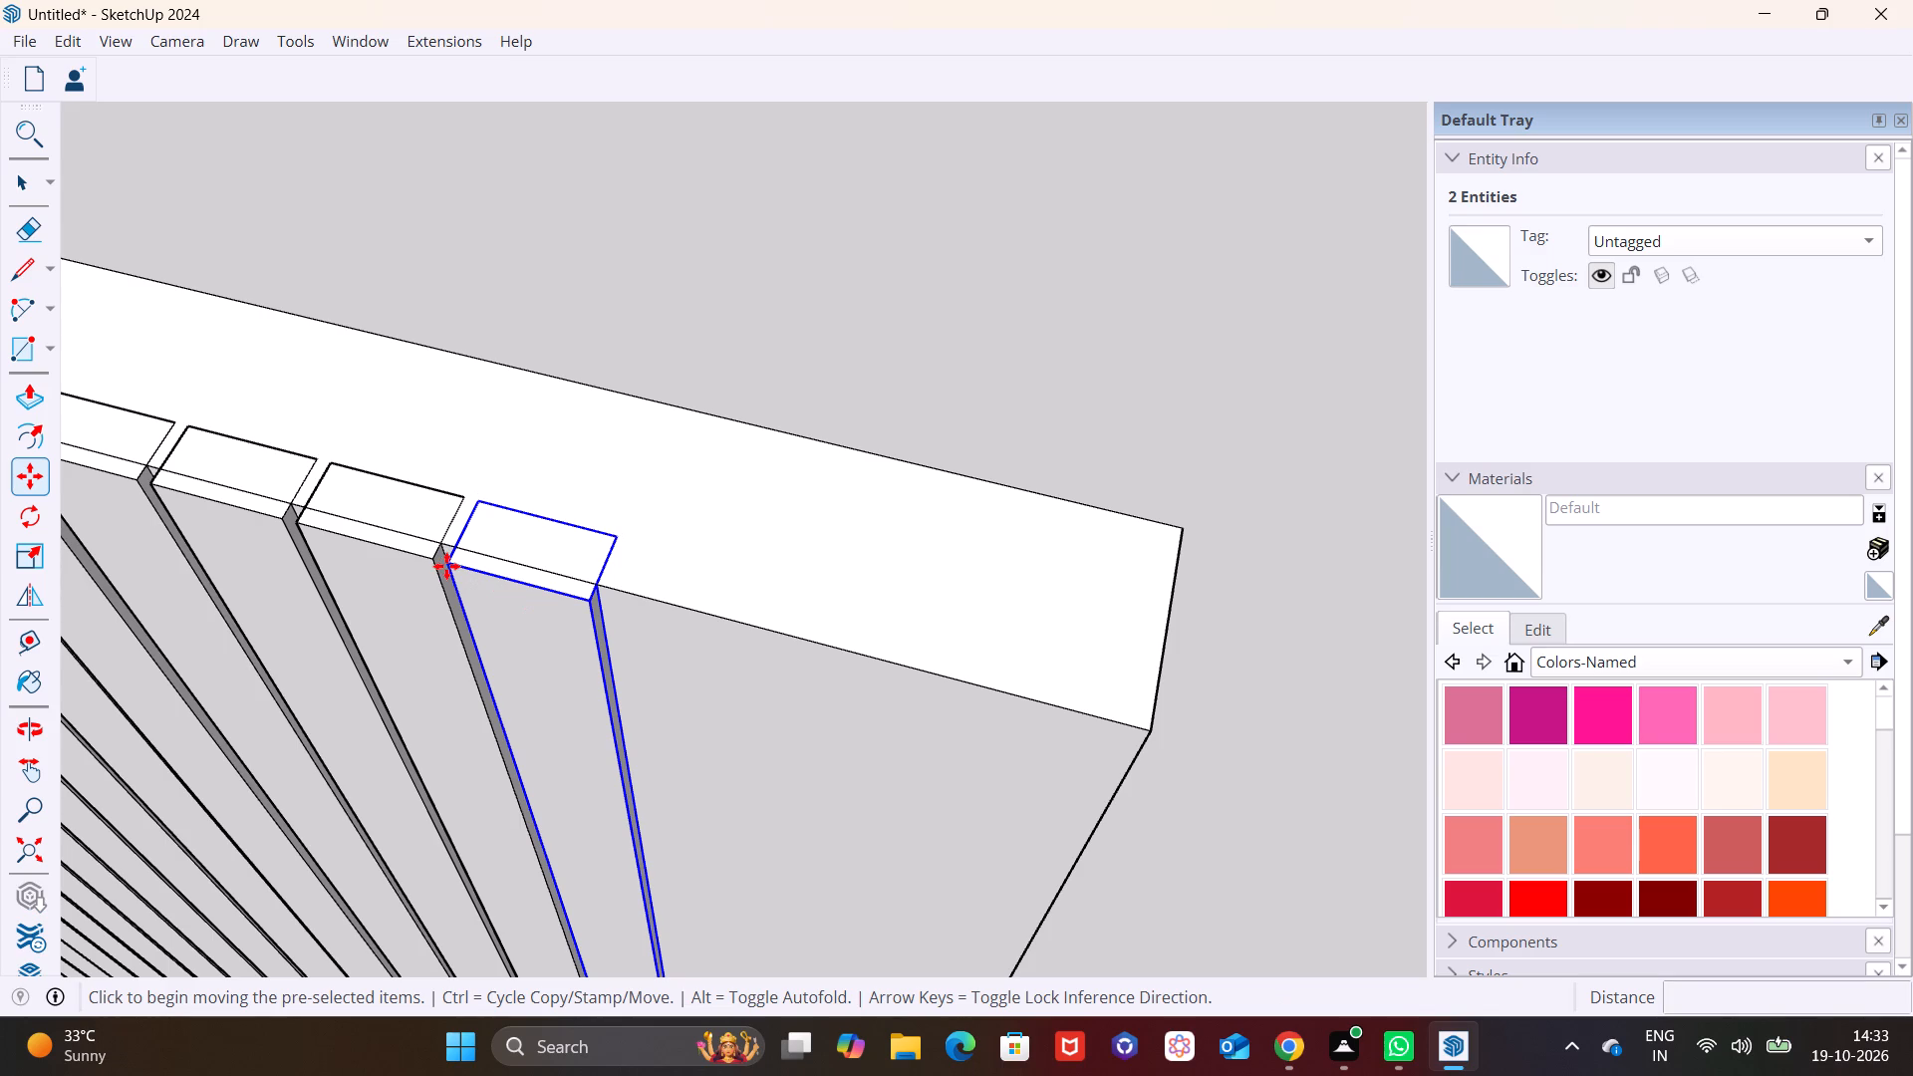
pyautogui.click(445, 566)
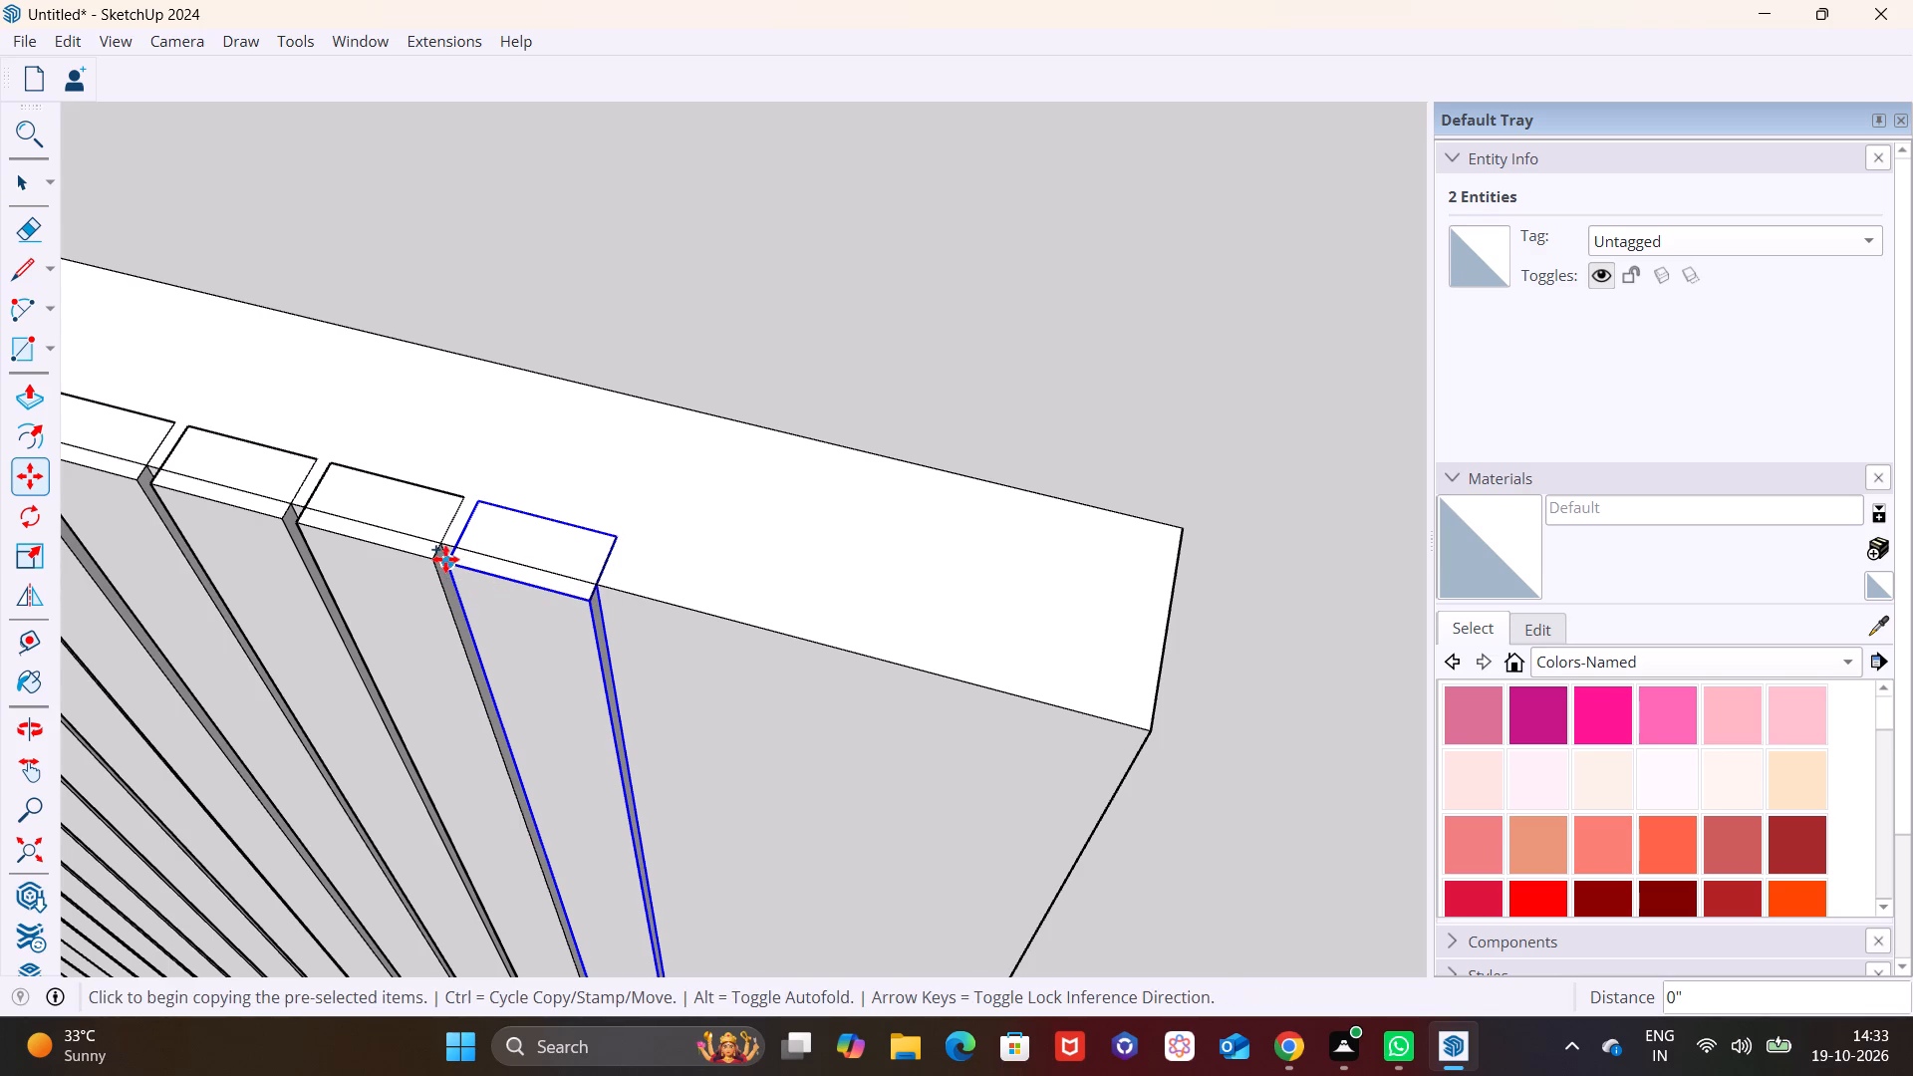
pyautogui.click(456, 559)
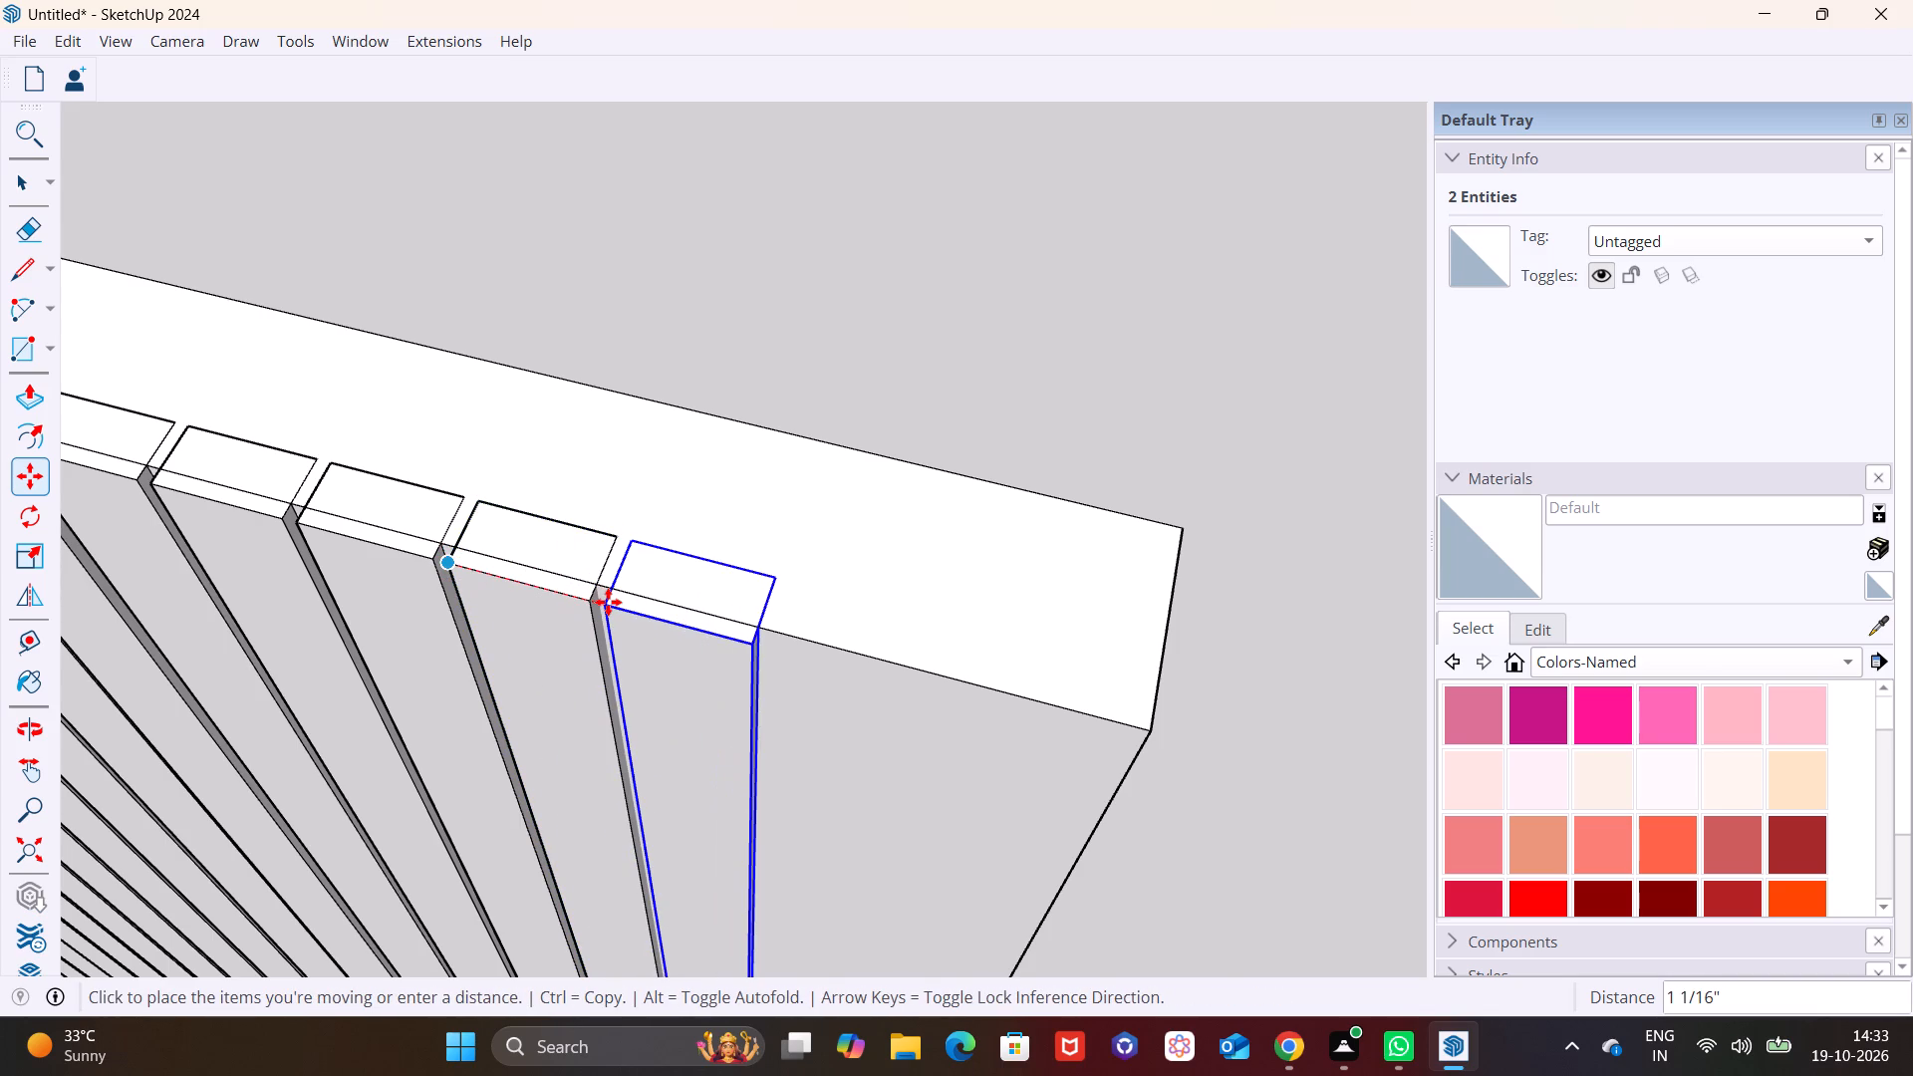
pyautogui.click(606, 602)
pyautogui.click(603, 608)
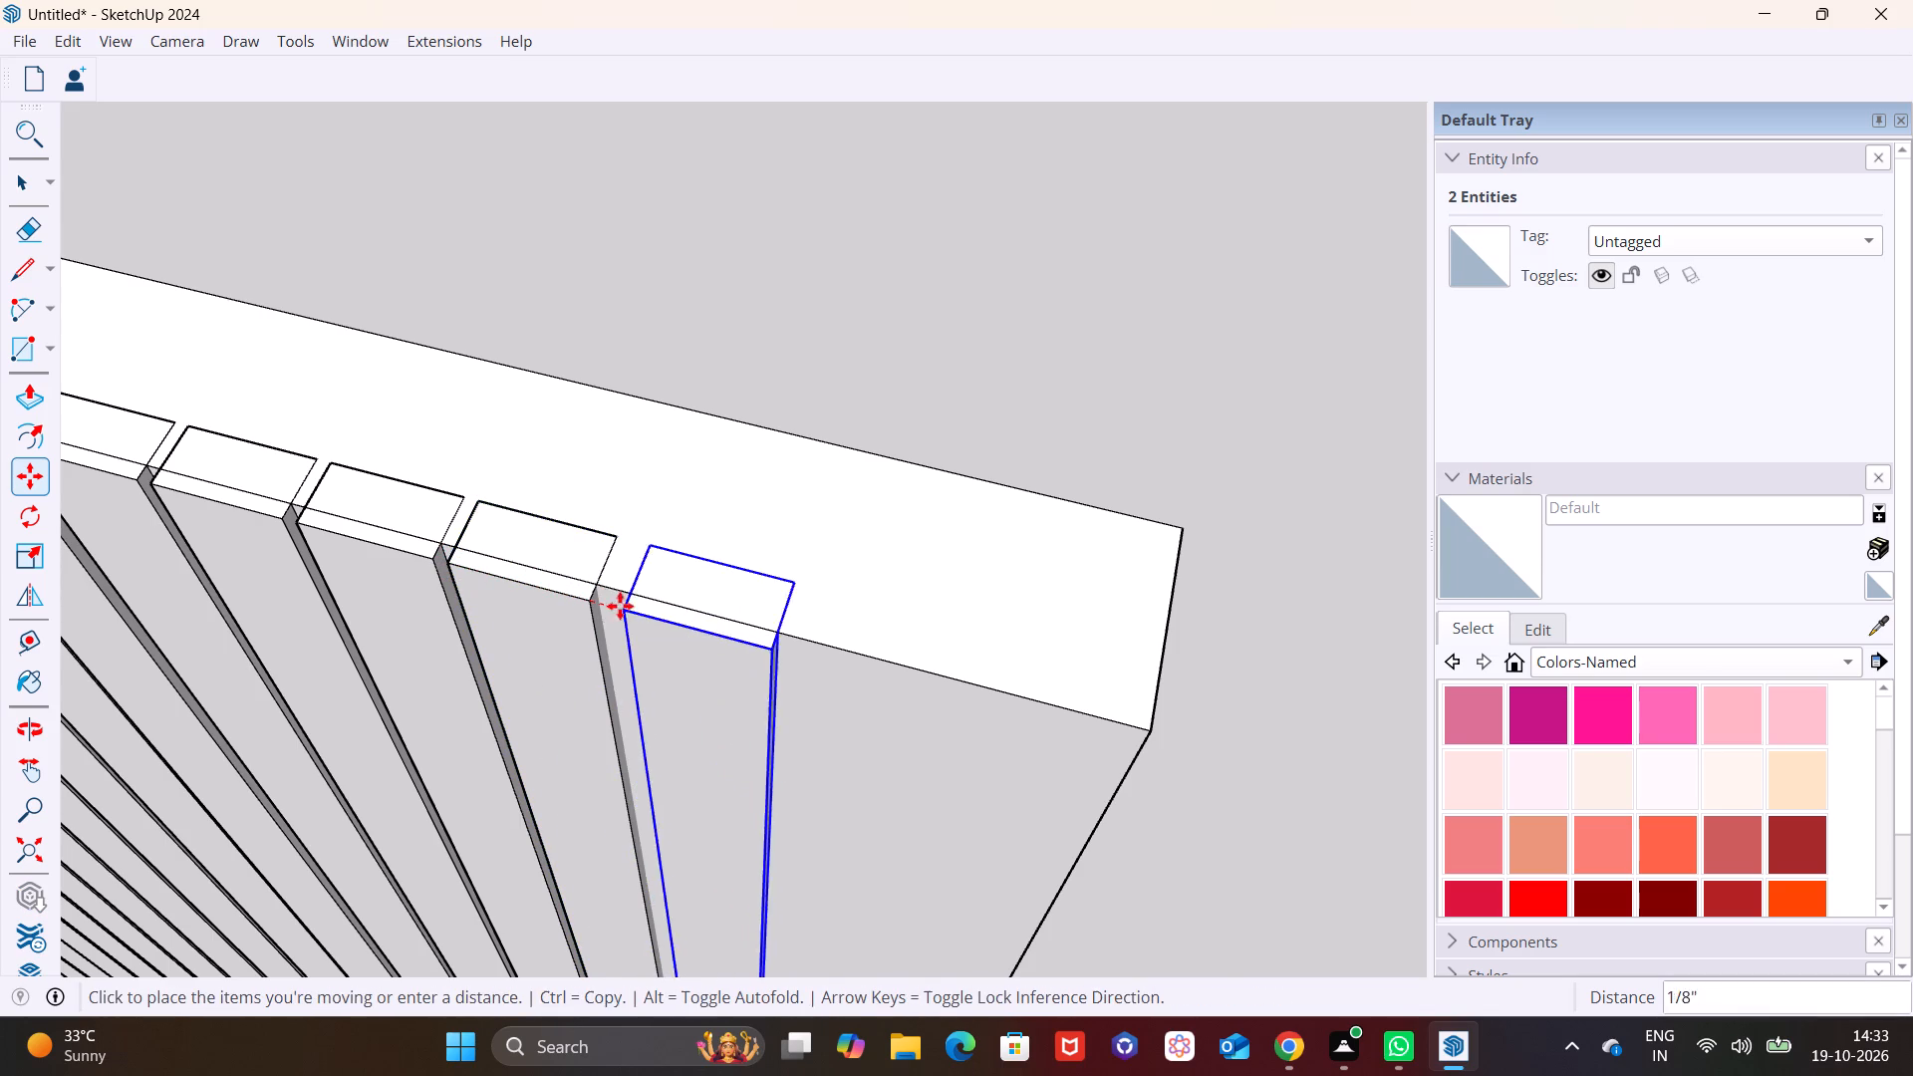
pyautogui.click(744, 637)
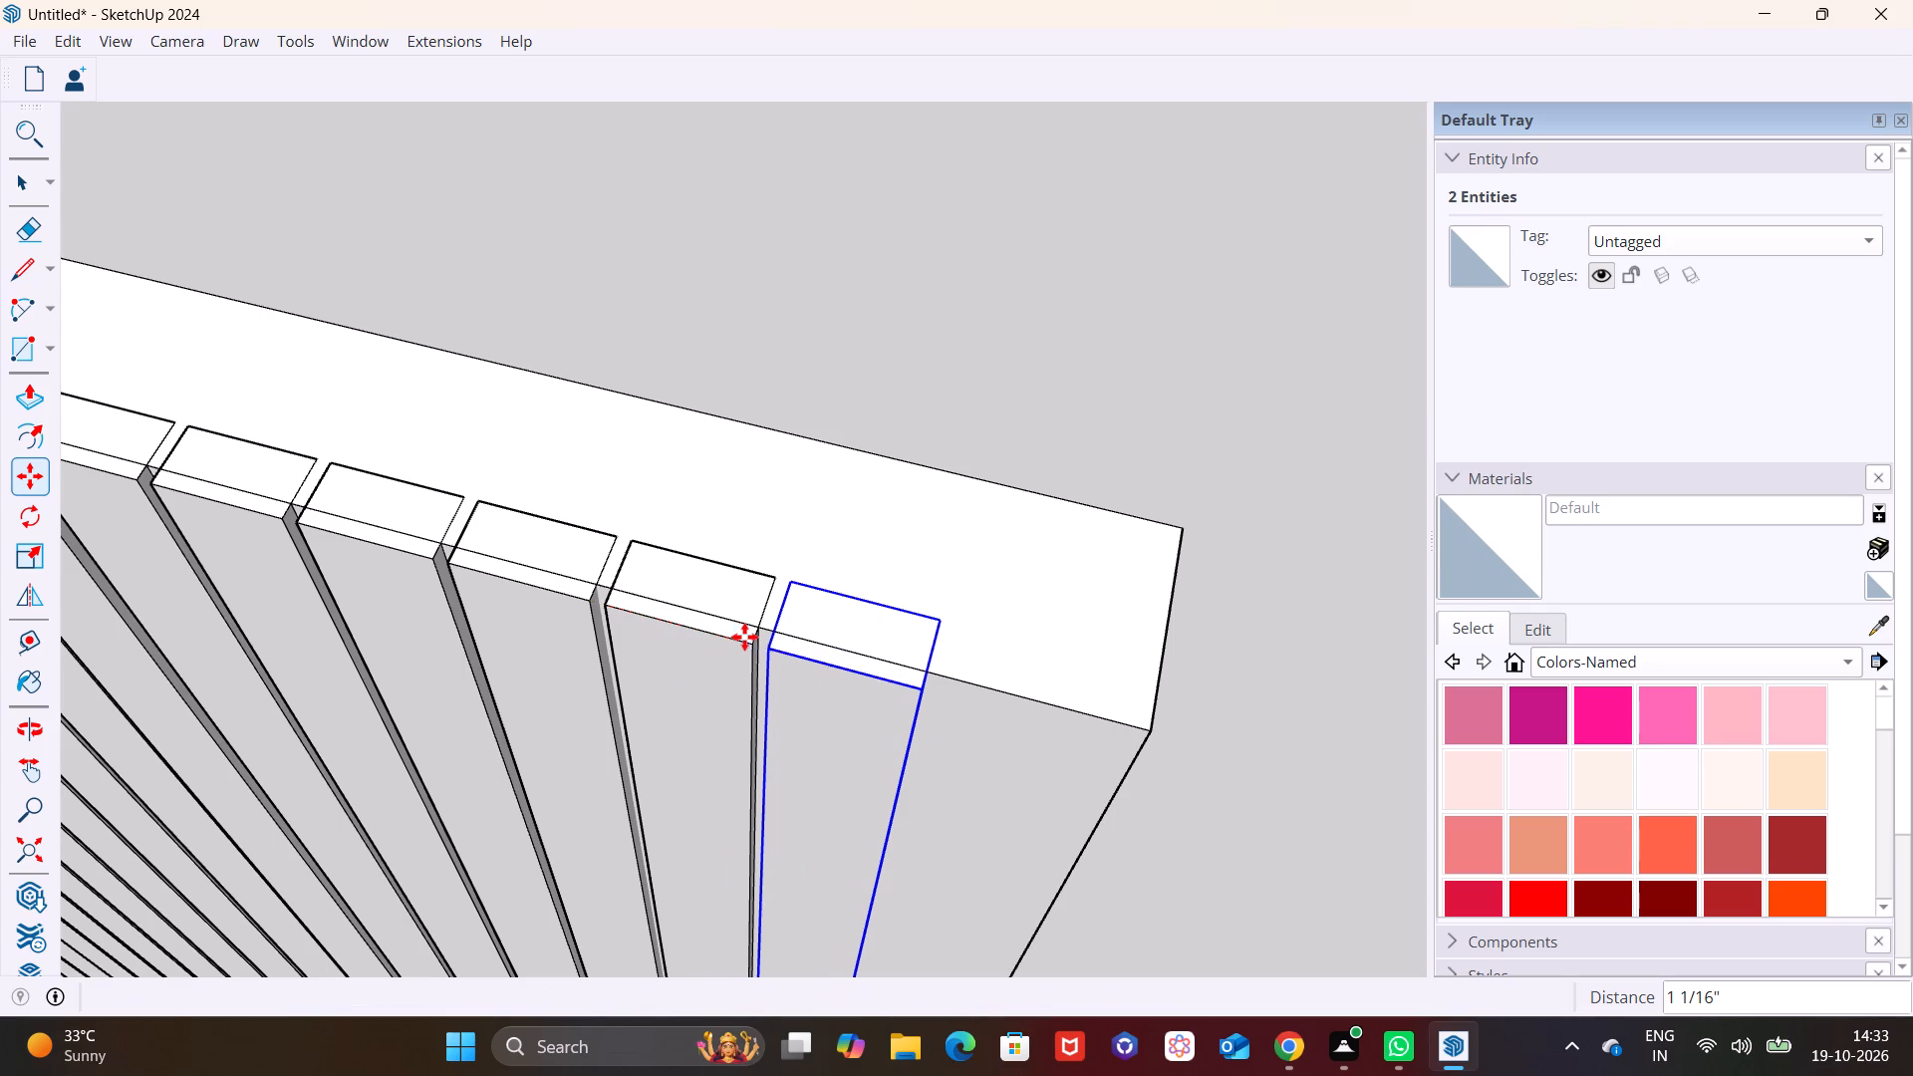
# Copy the last vertical strip once more along the panel's top edge, about 1" toward the panel's end.
pyautogui.click(773, 649)
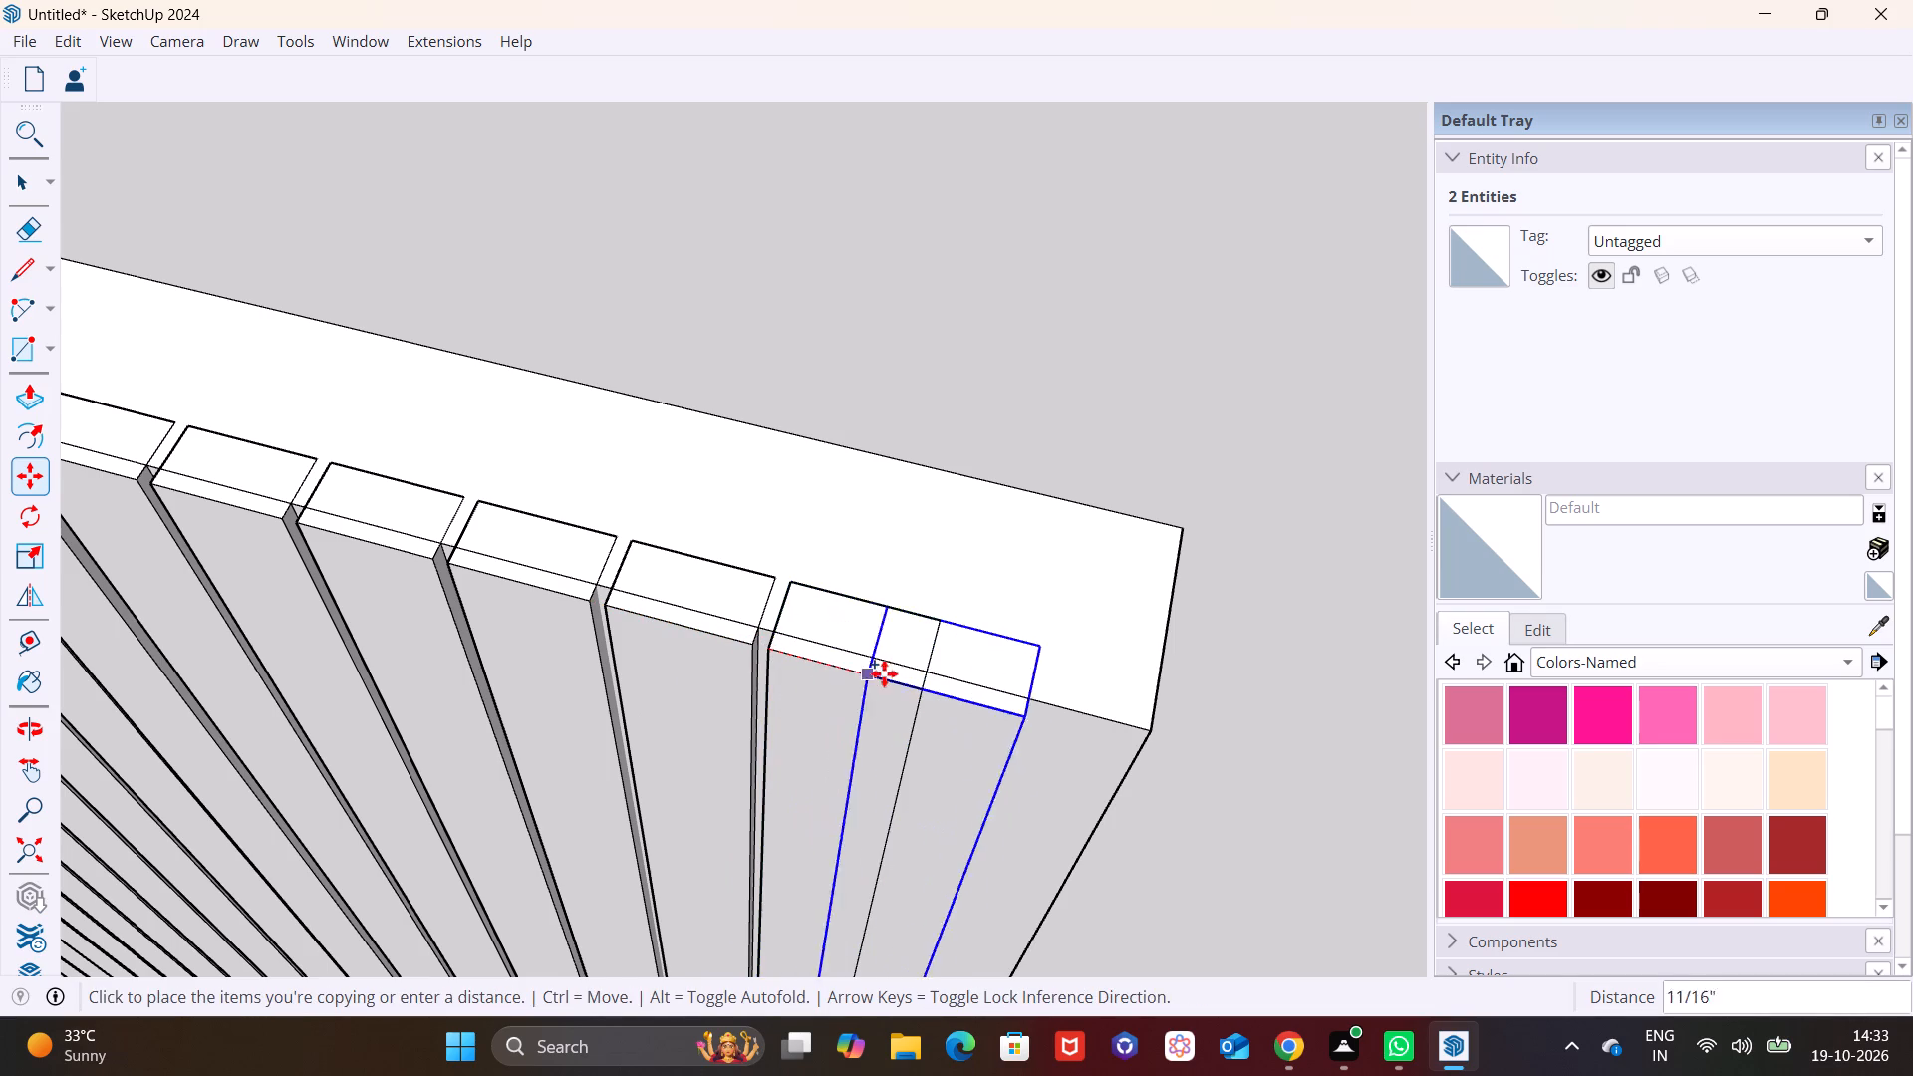
pyautogui.click(936, 685)
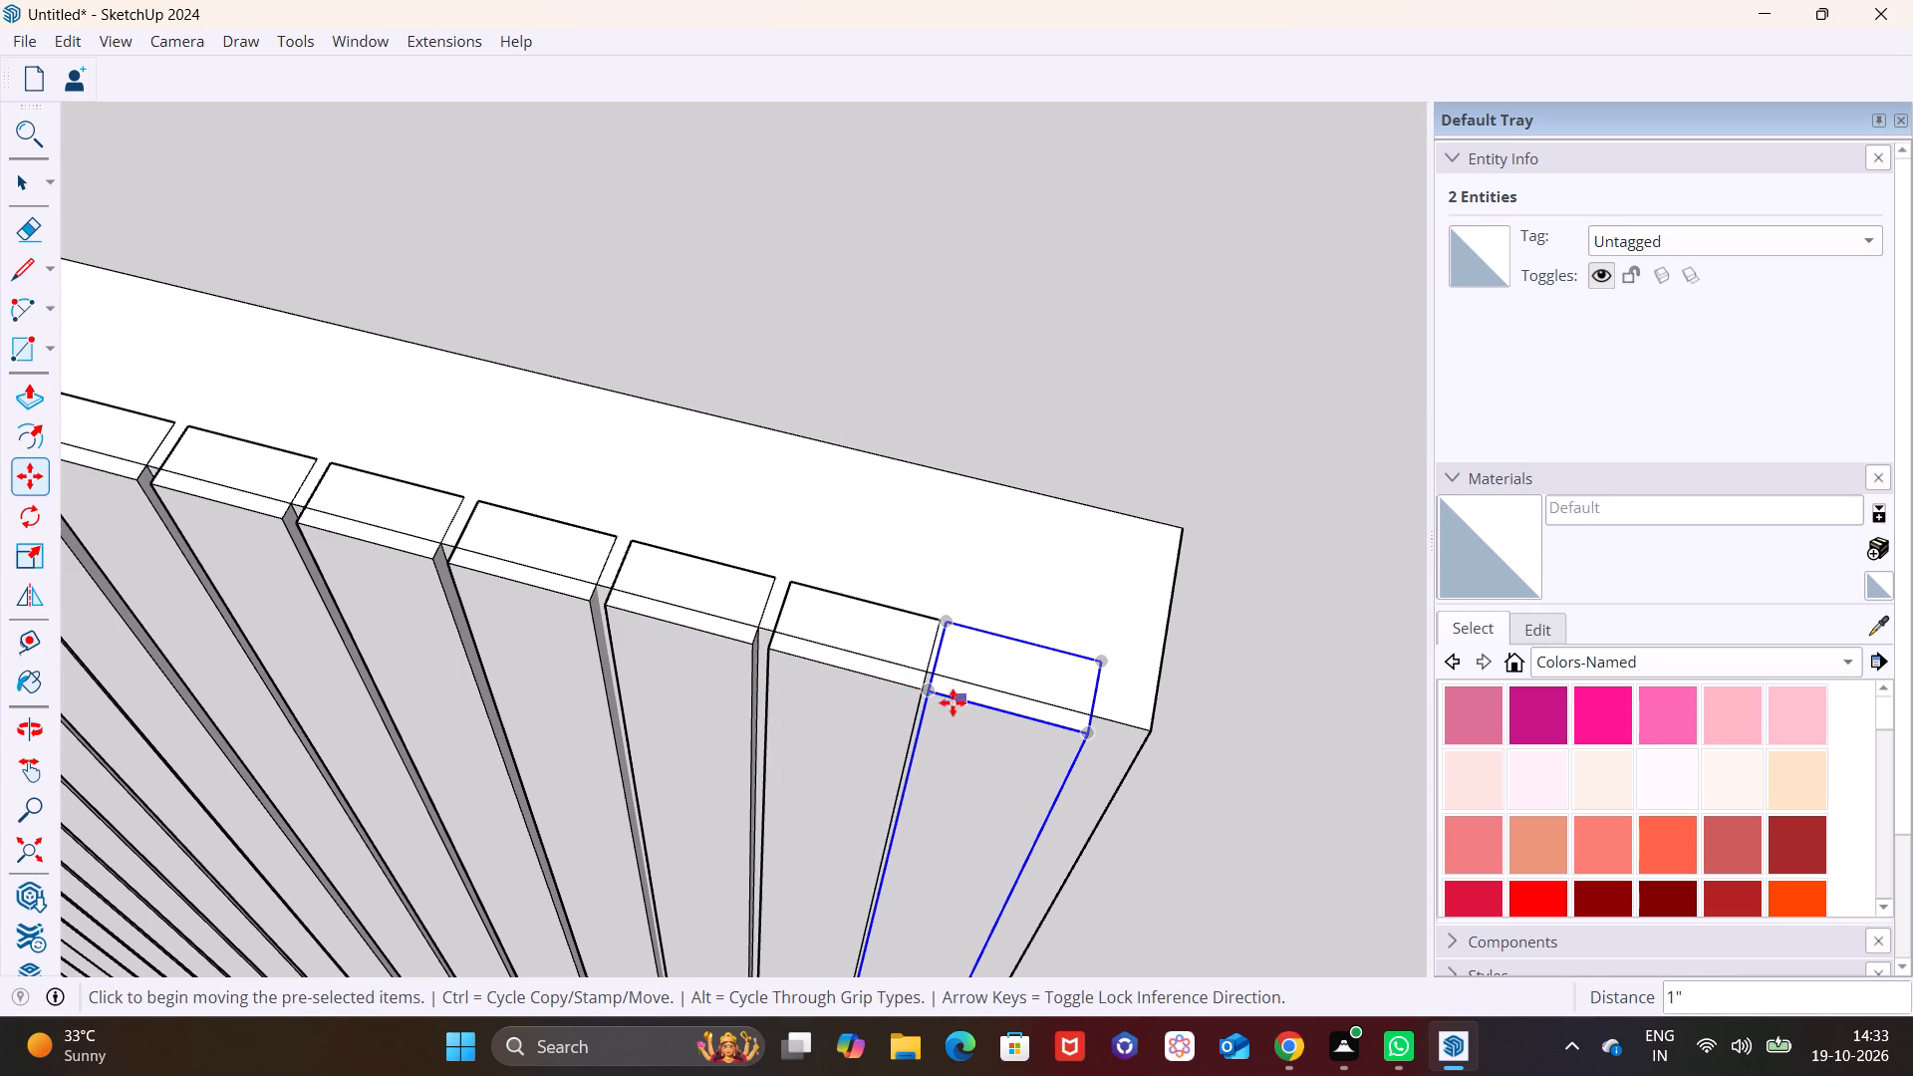
pyautogui.click(939, 692)
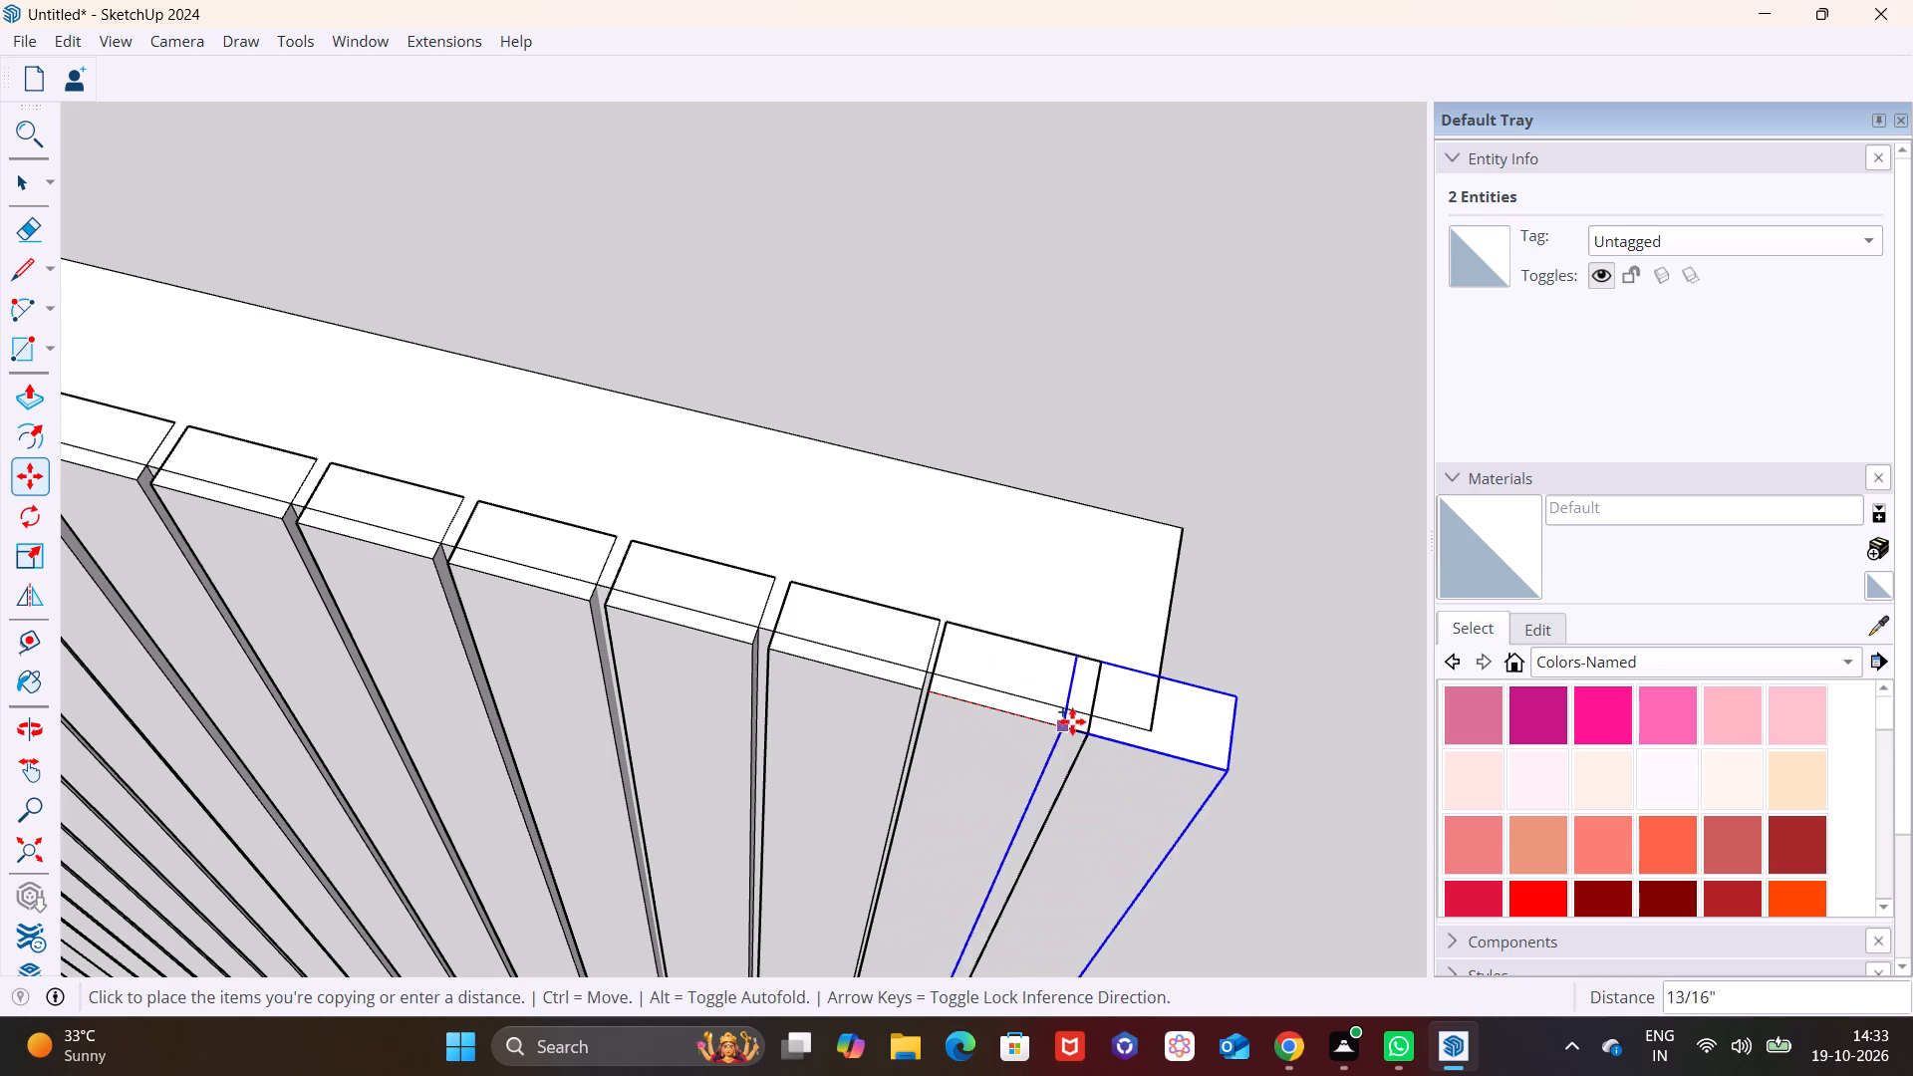
pyautogui.press('Escape')
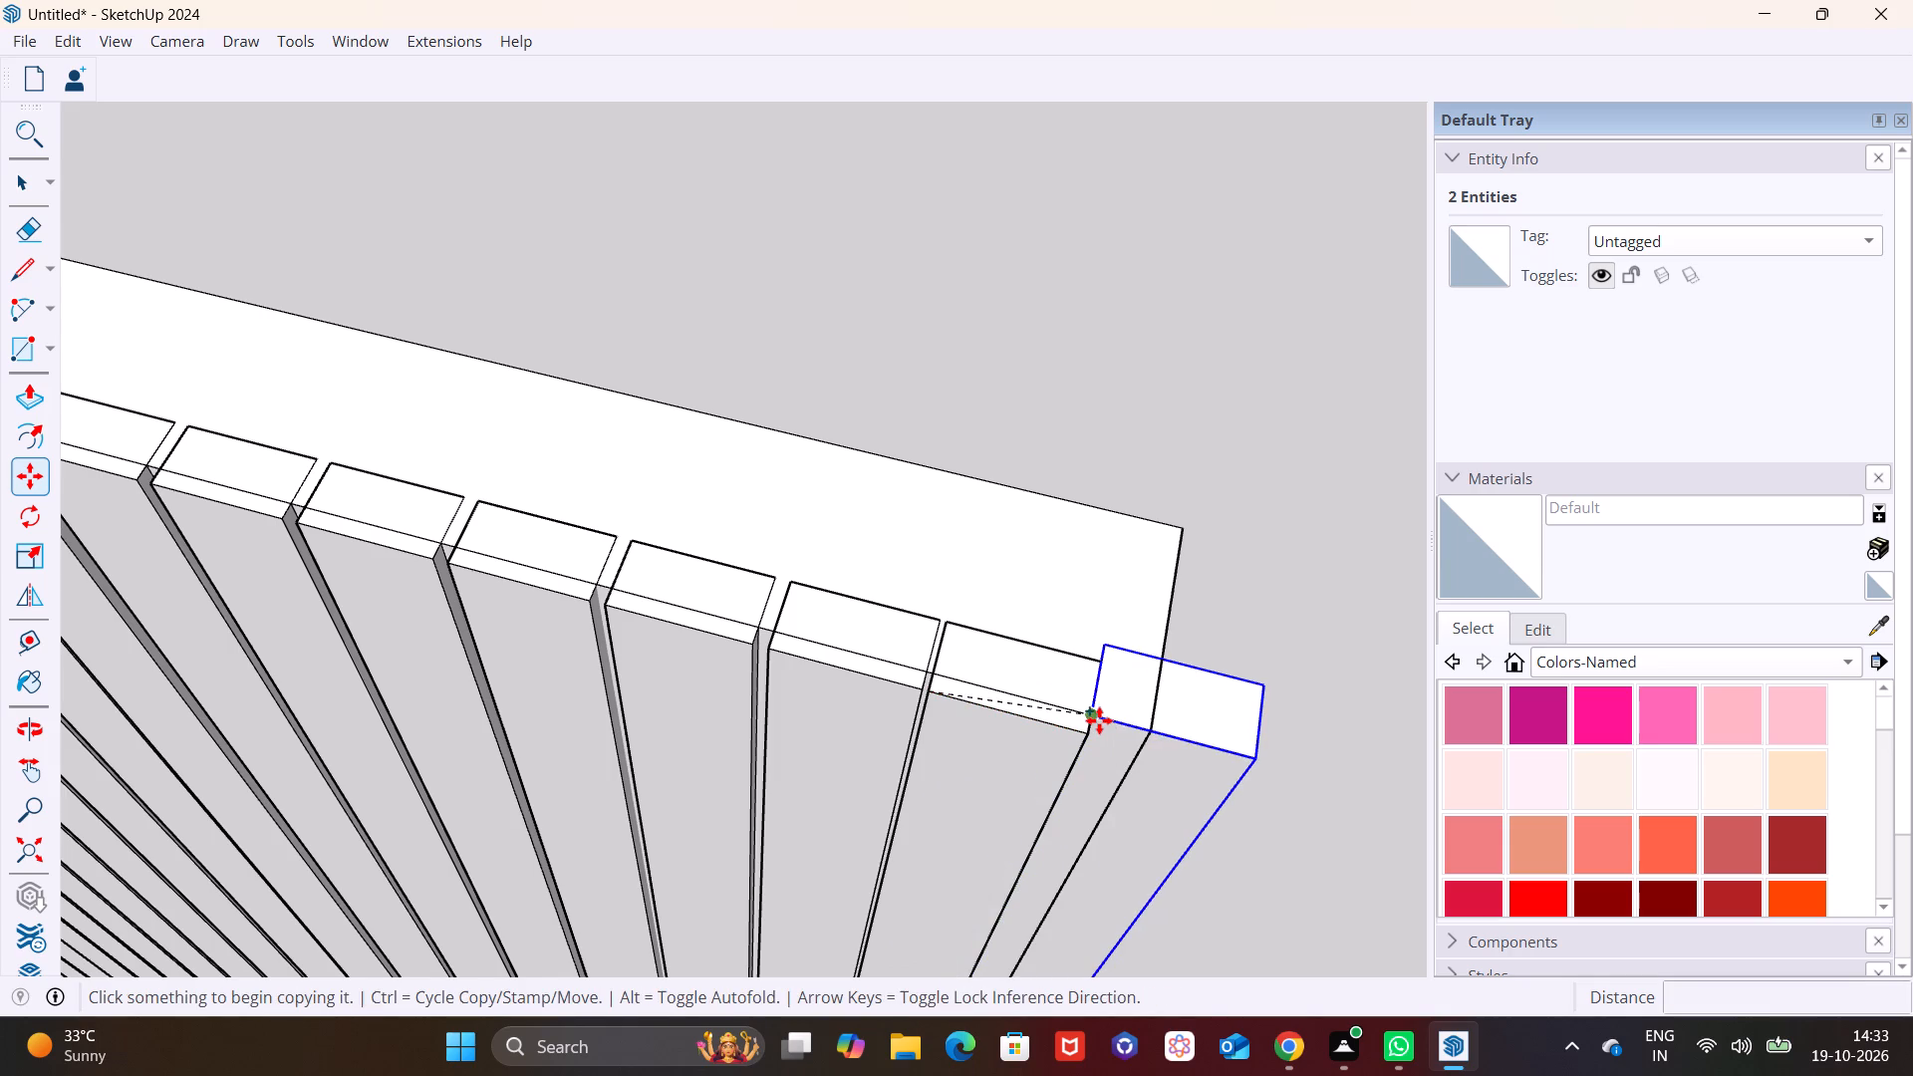
# Examine the completed row of vertical strips along its full height and against the whole panel.
pyautogui.scroll(-18, 845, 660)
pyautogui.scroll(1, 905, 809)
pyautogui.moveTo(905, 809); pyautogui.dragTo(779, 578, button='middle')
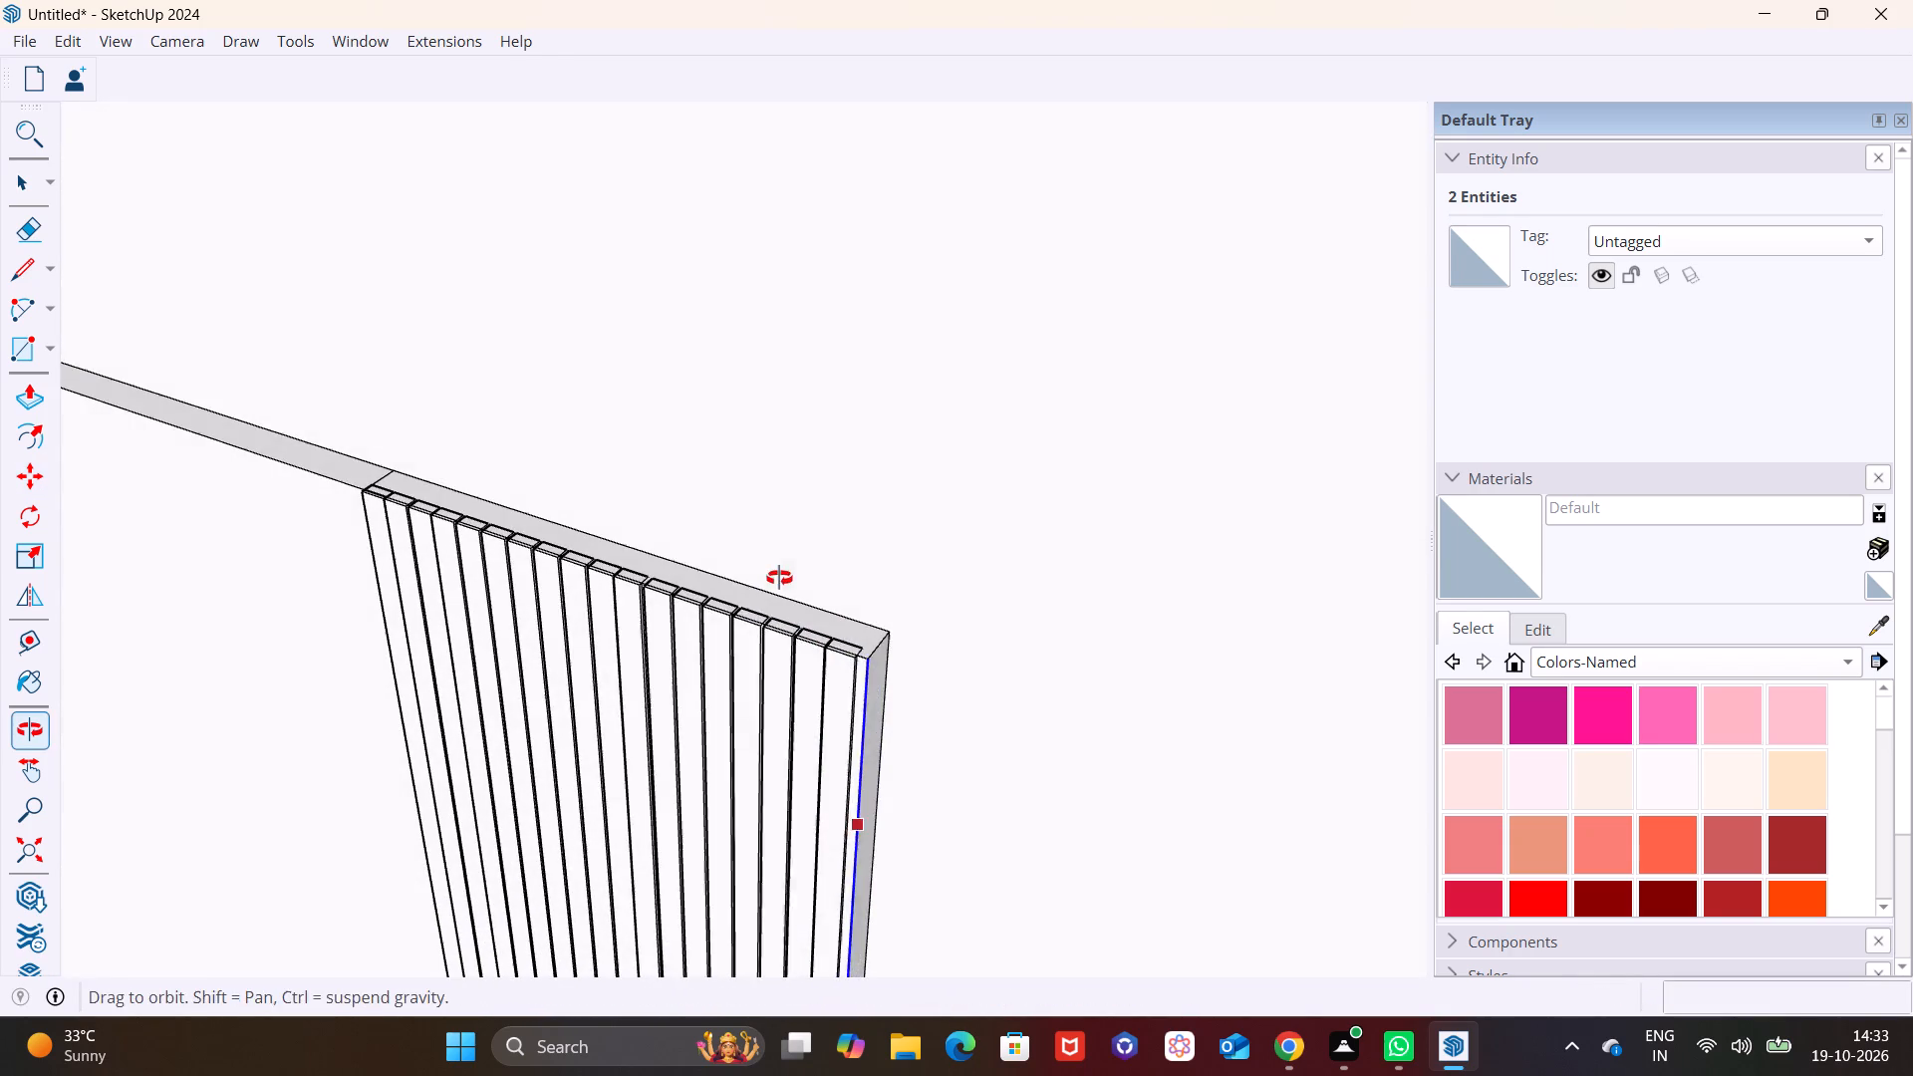
pyautogui.moveTo(779, 578); pyautogui.dragTo(775, 578, button='middle')
pyautogui.moveTo(746, 733); pyautogui.dragTo(670, 422, button='middle')
pyautogui.keyDown('shift'); pyautogui.scroll(1, 704, 502); pyautogui.keyUp('shift')
pyautogui.keyDown('shift'); pyautogui.moveTo(887, 755); pyautogui.dragTo(836, 477, button='middle'); pyautogui.keyUp('shift')
pyautogui.scroll(-1, 634, 628)
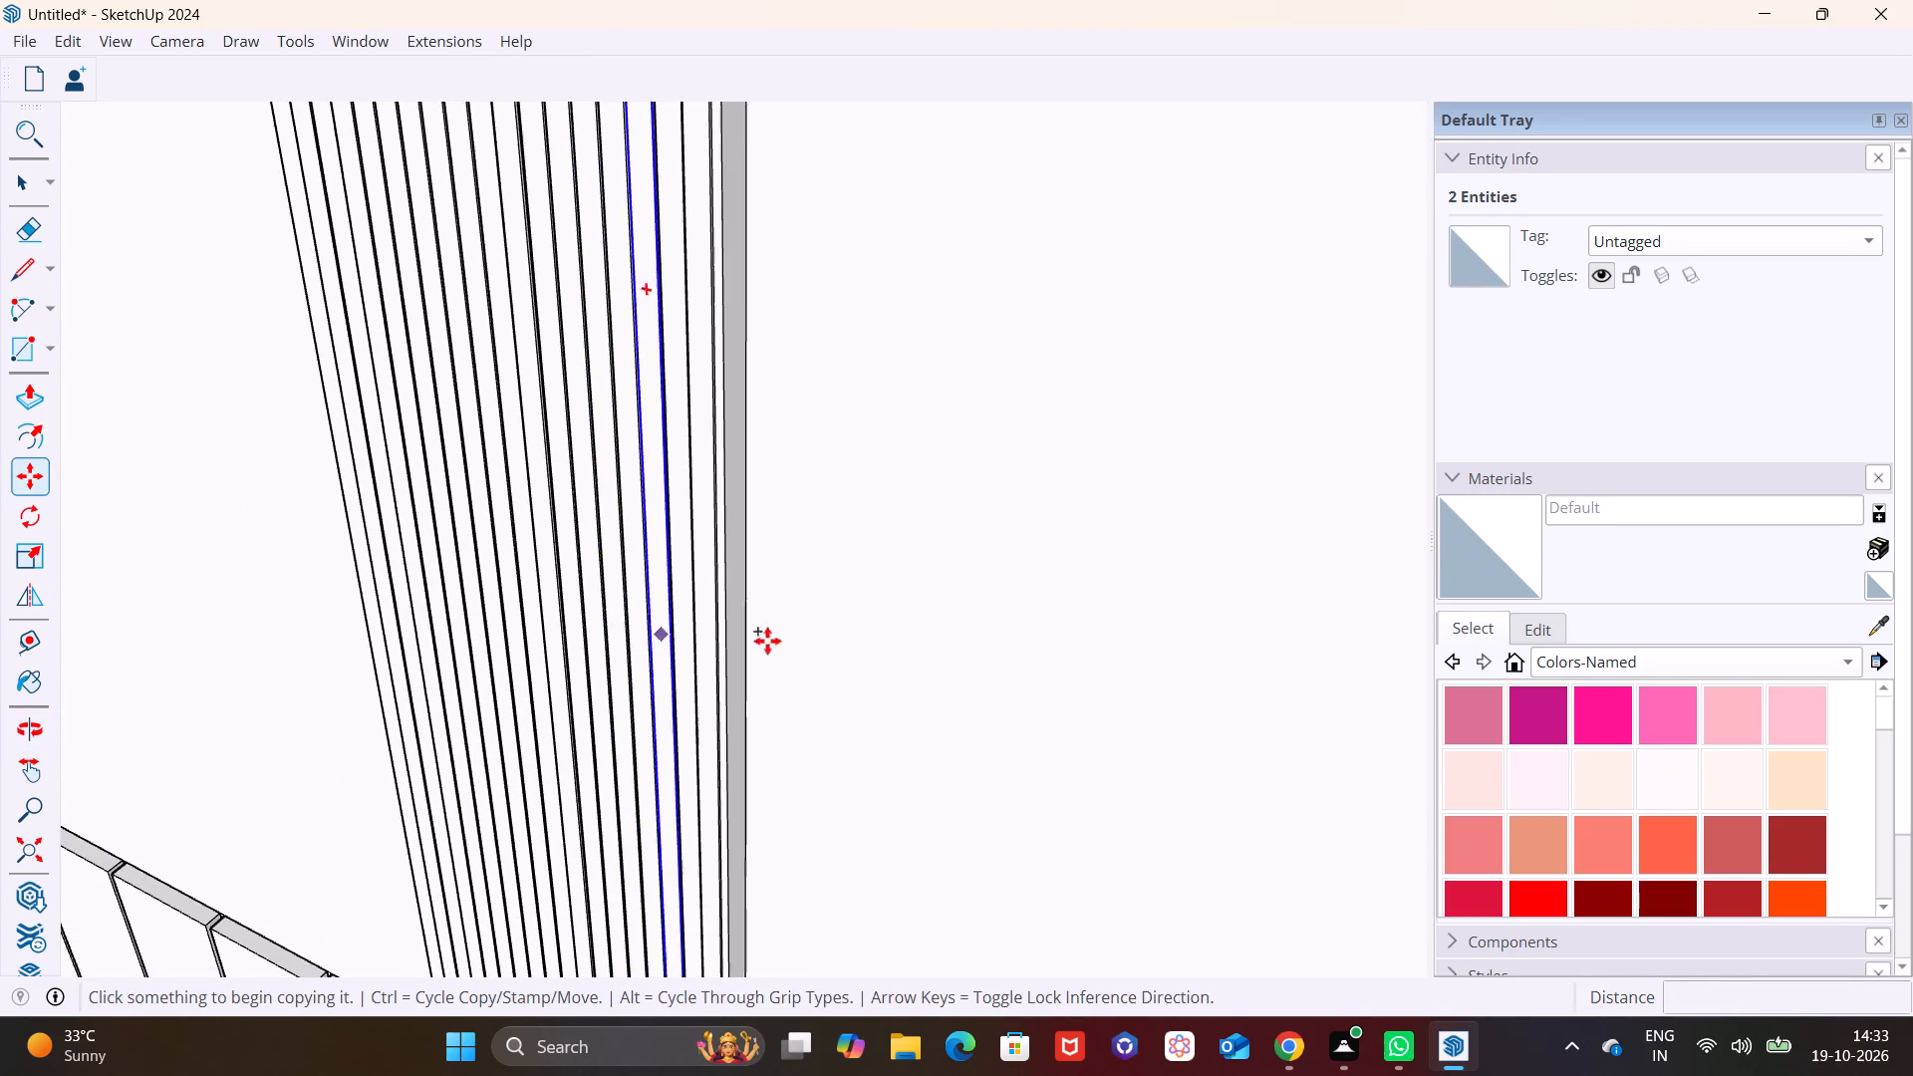
pyautogui.scroll(-9, 446, 505)
pyautogui.moveTo(464, 581); pyautogui.dragTo(818, 405, button='middle')
pyautogui.scroll(-2, 796, 488)
pyautogui.press('space')
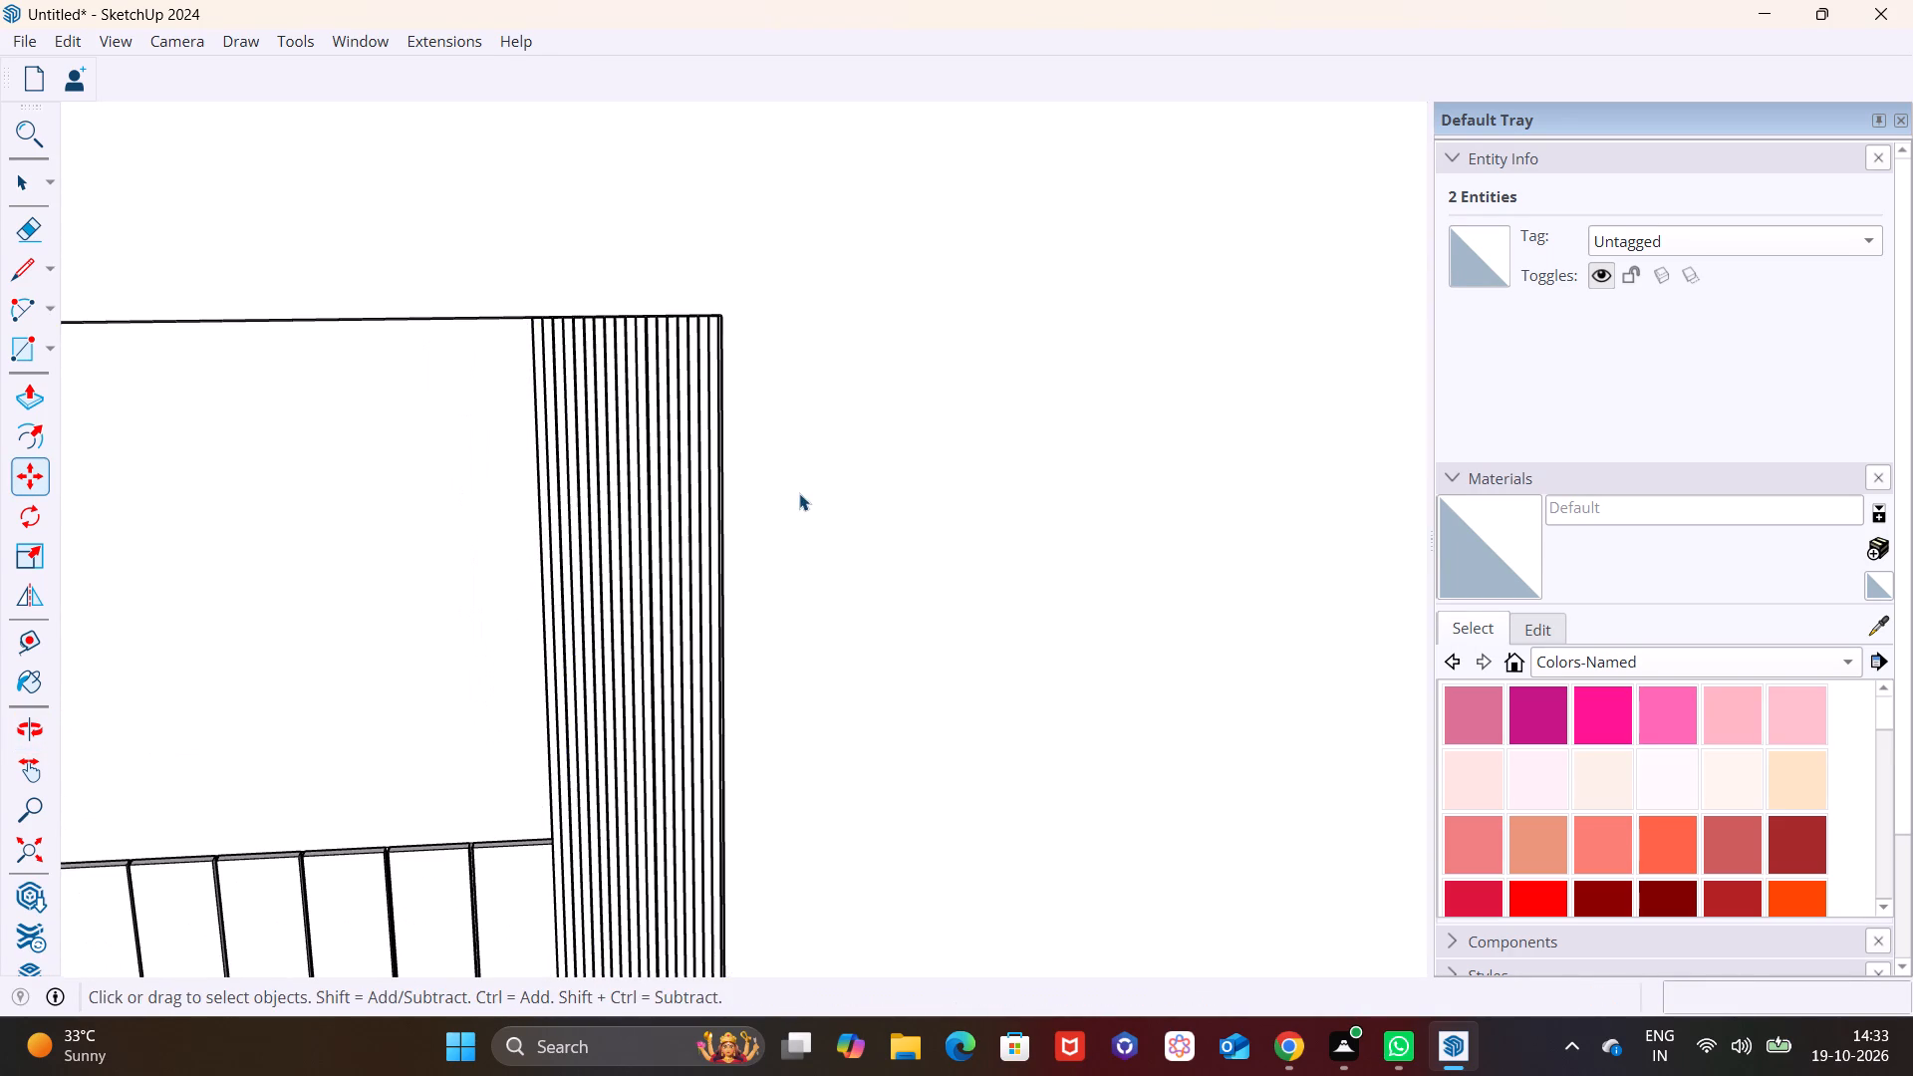
pyautogui.scroll(-4, 184, 432)
pyautogui.keyDown('shift'); pyautogui.moveTo(285, 488); pyautogui.dragTo(559, 474, button='middle'); pyautogui.keyUp('shift')
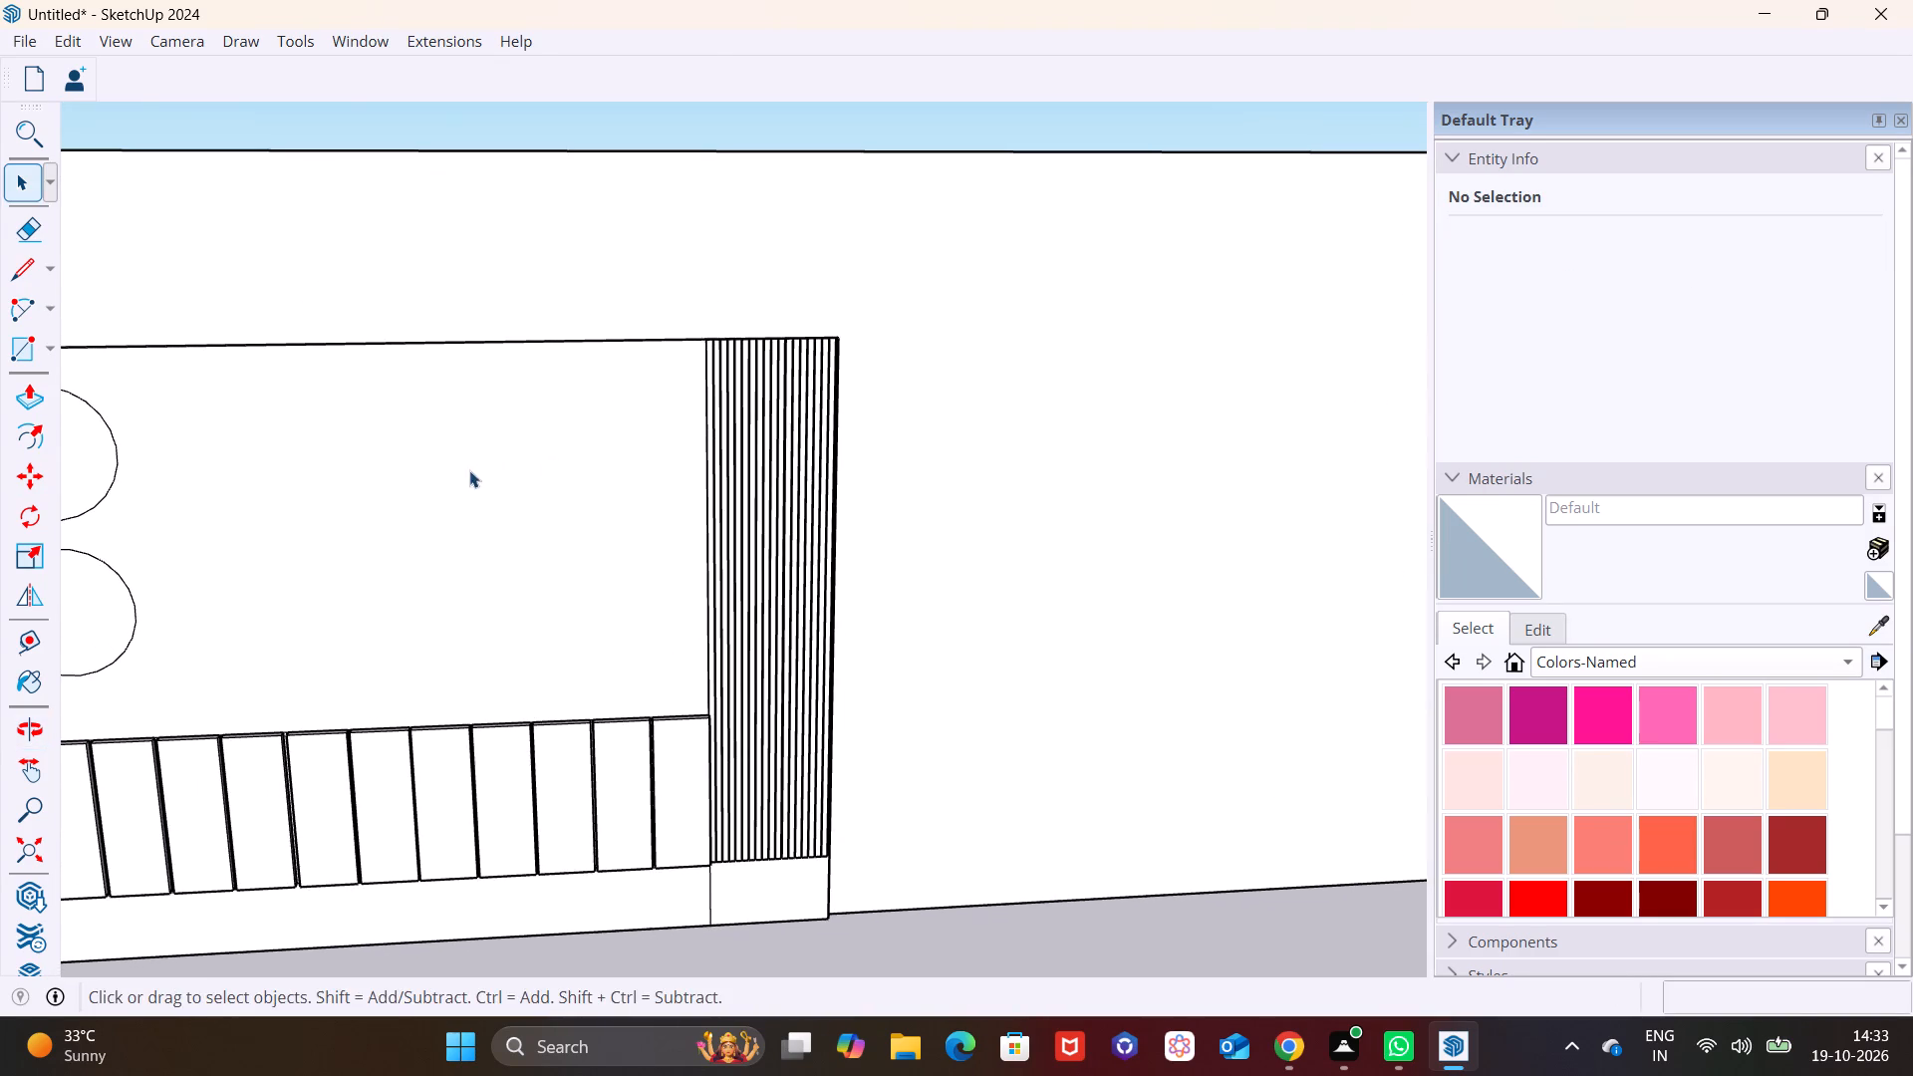
pyautogui.moveTo(476, 491); pyautogui.dragTo(216, 494, button='middle')
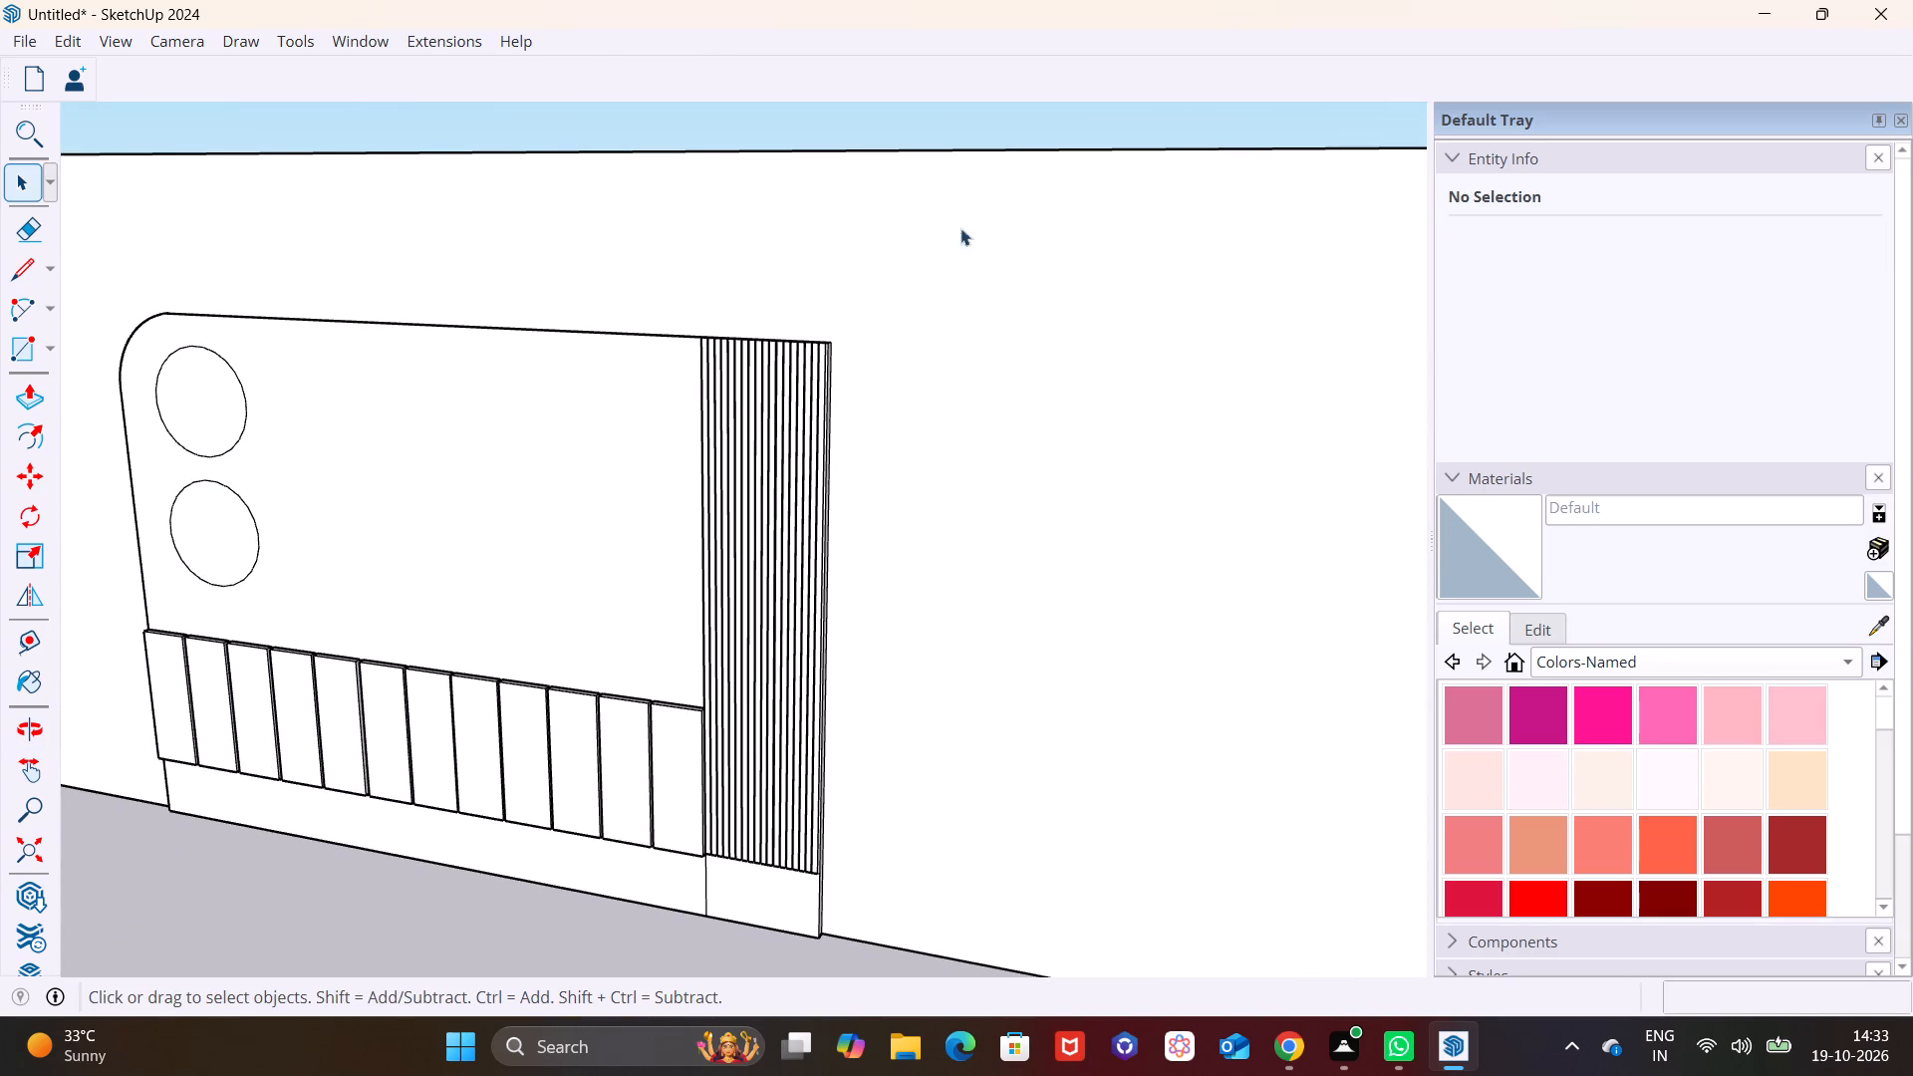
# Paint the first eight vertical strips of the end section with Wood Cherry Original from the Wood materials.
pyautogui.click(1739, 661)
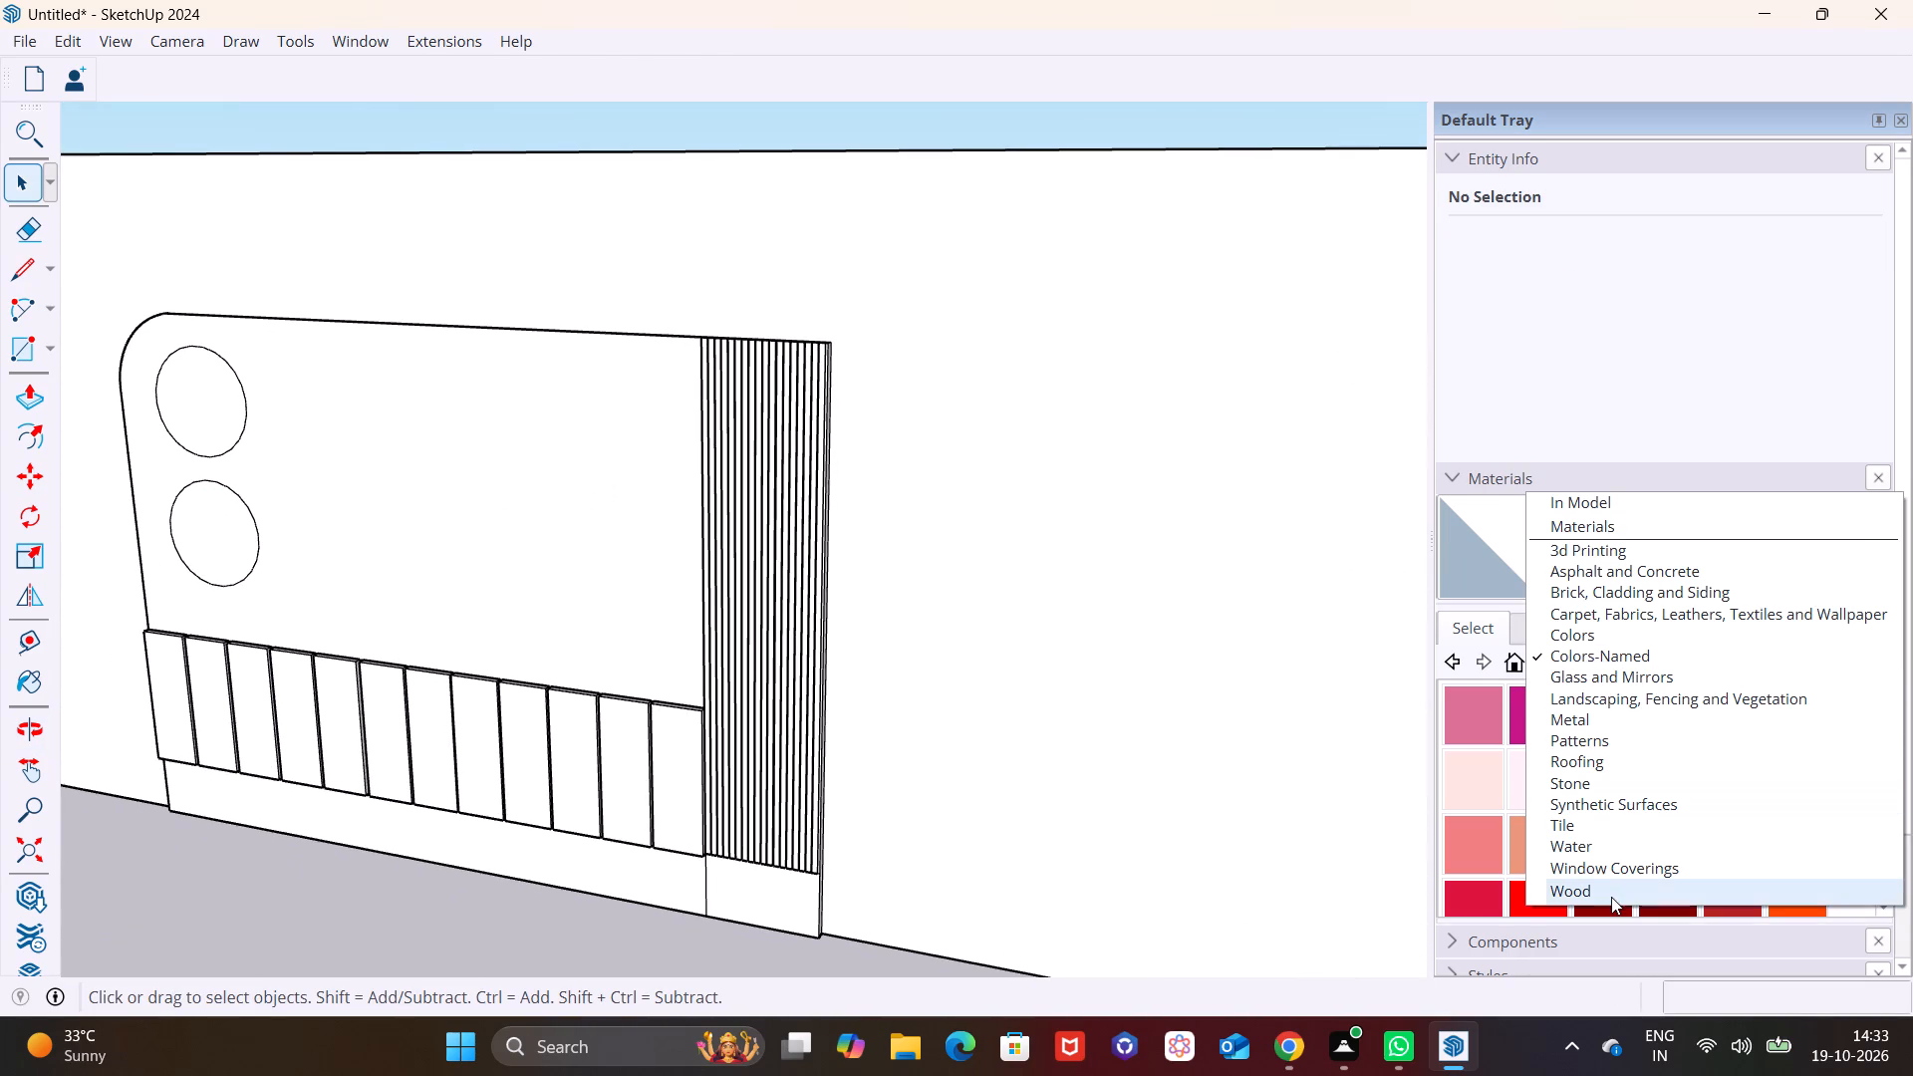
pyautogui.click(1611, 897)
pyautogui.moveTo(1613, 727); pyautogui.dragTo(1596, 708)
pyautogui.scroll(4, 722, 594)
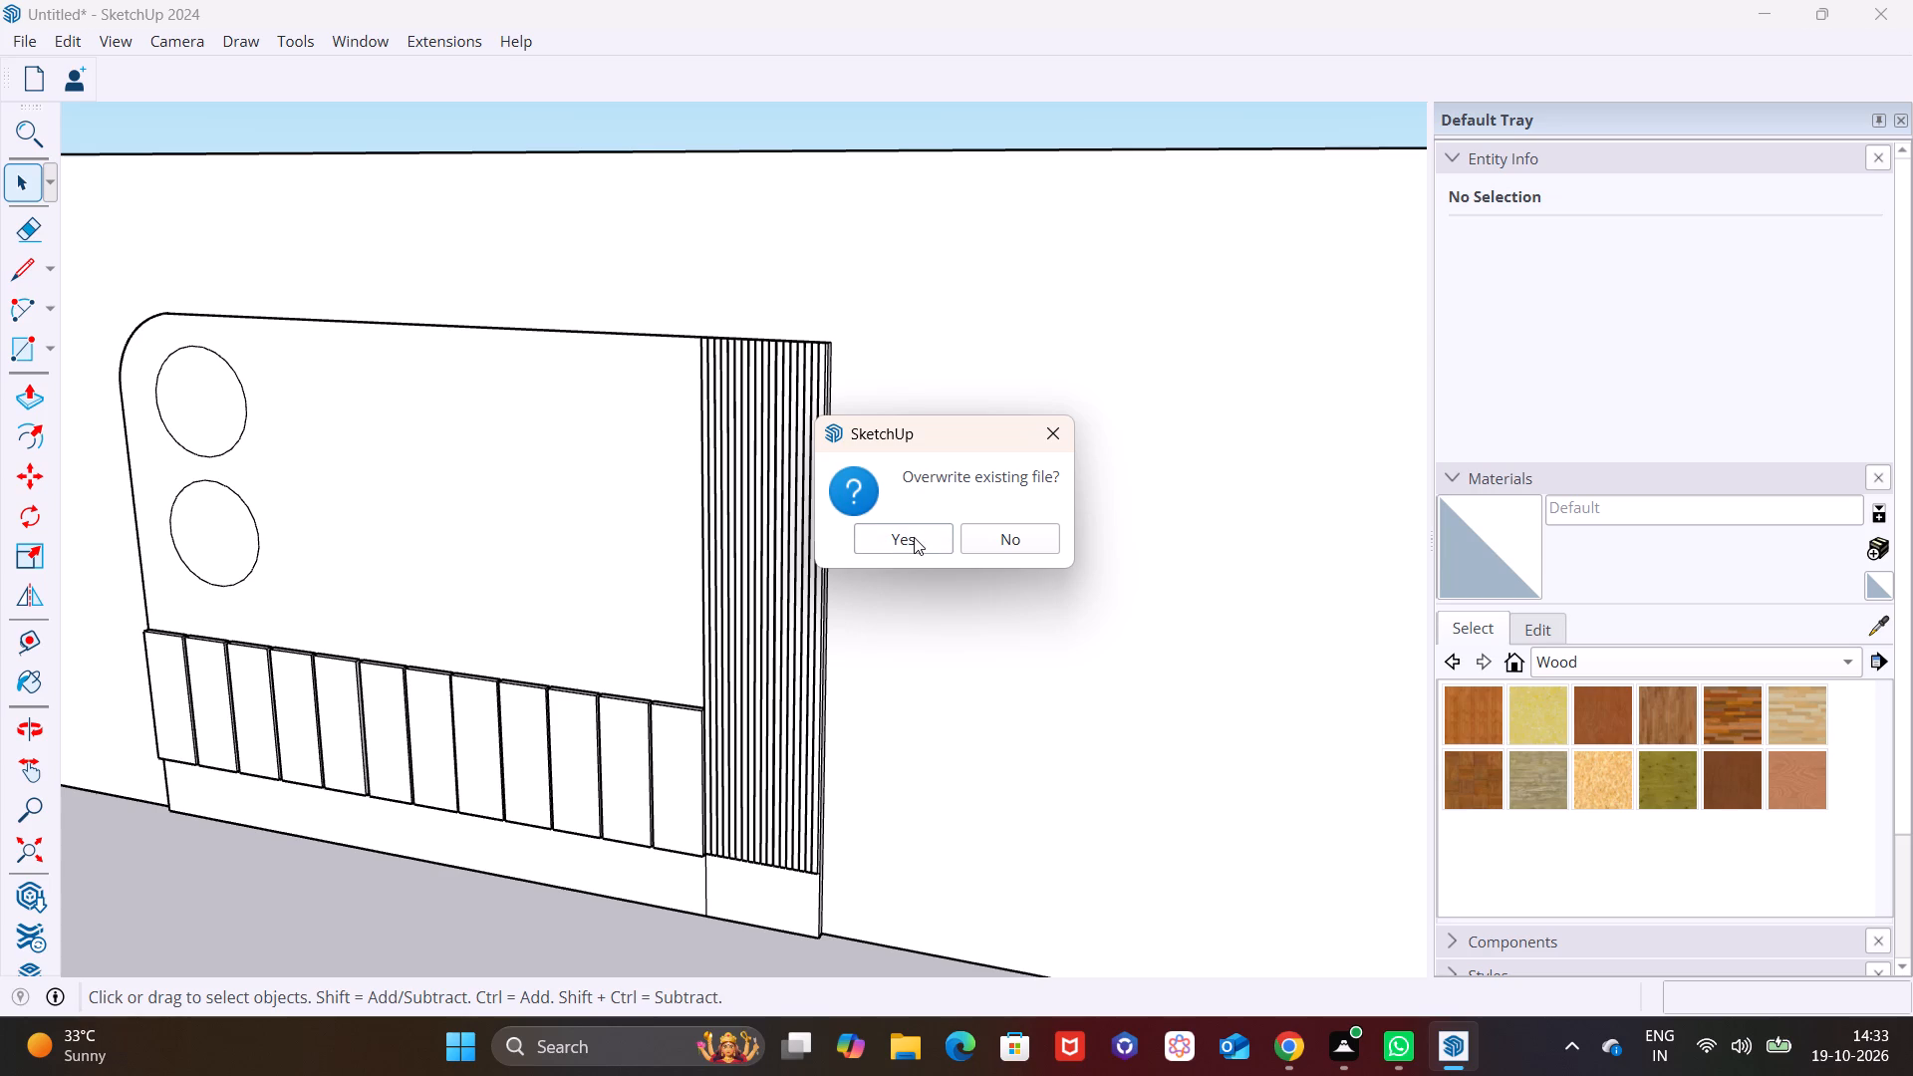
pyautogui.click(914, 537)
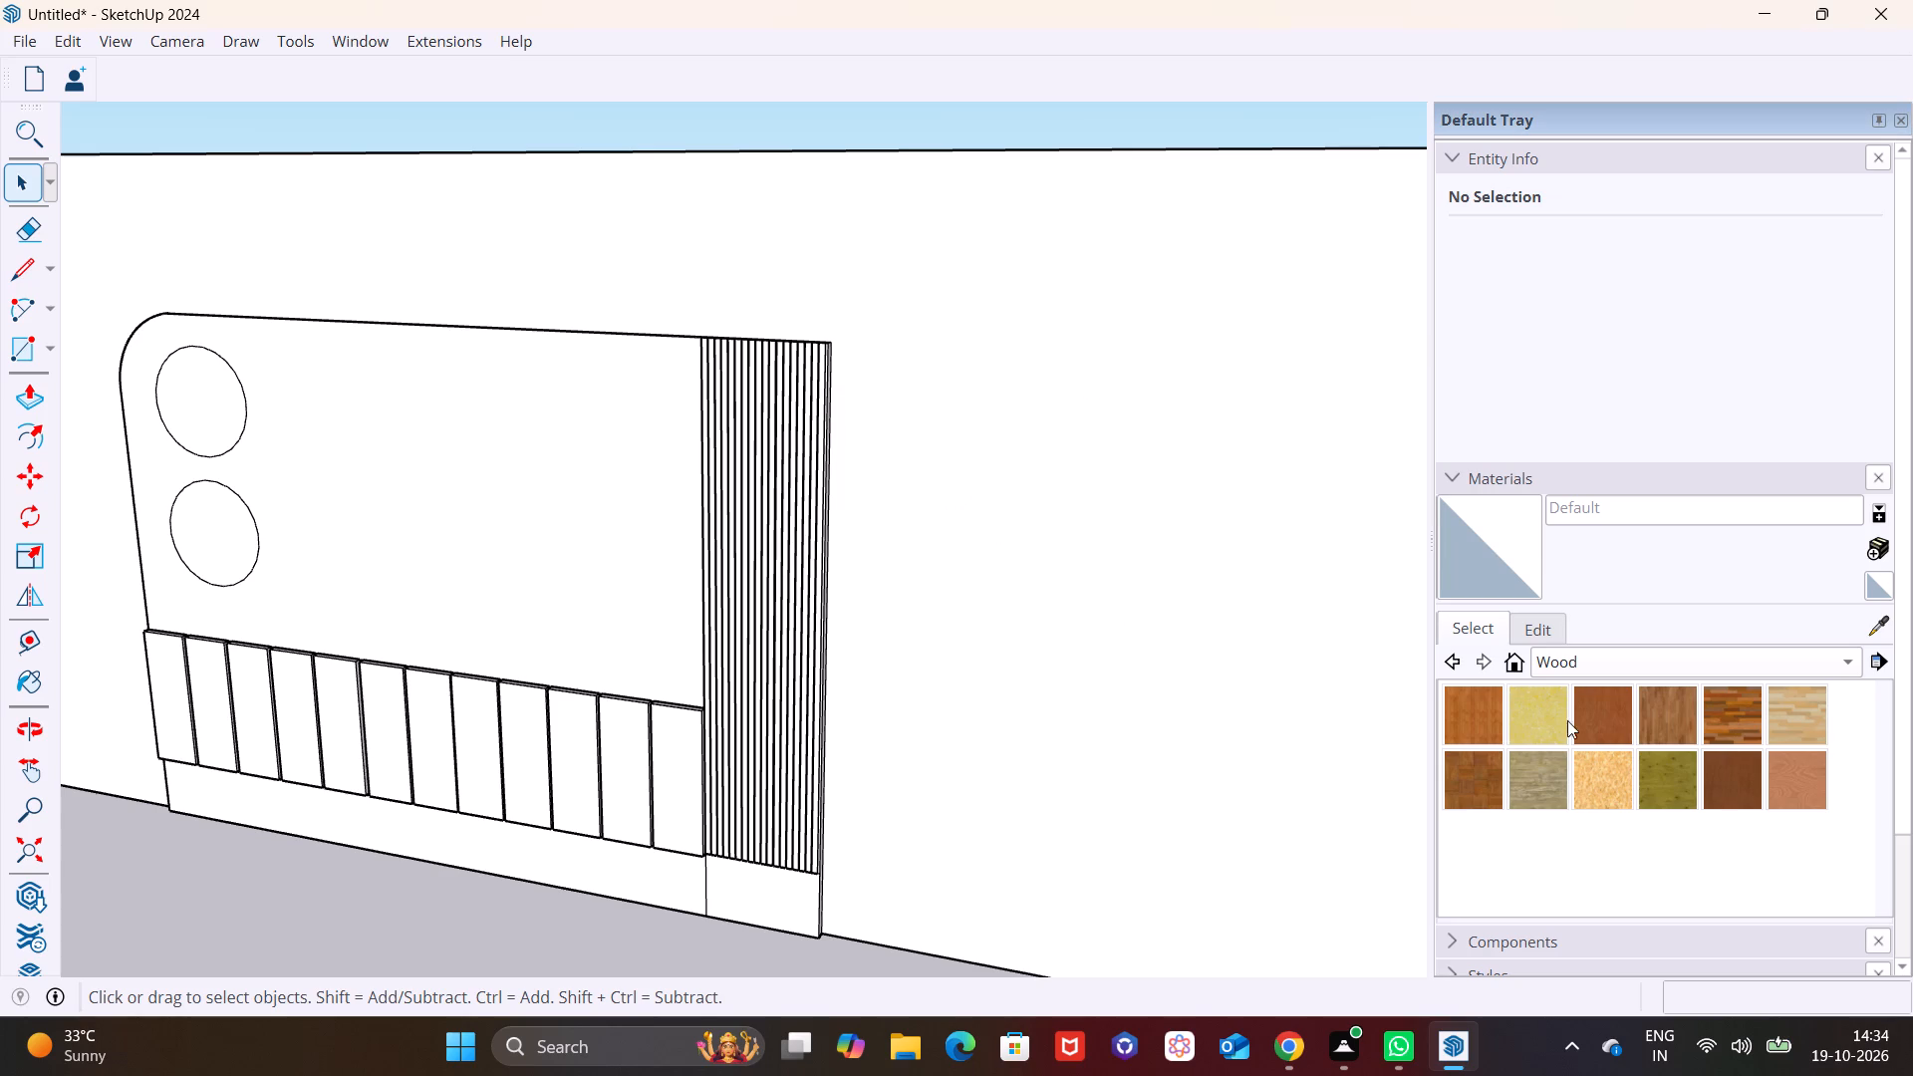
pyautogui.click(1620, 726)
pyautogui.scroll(10, 693, 584)
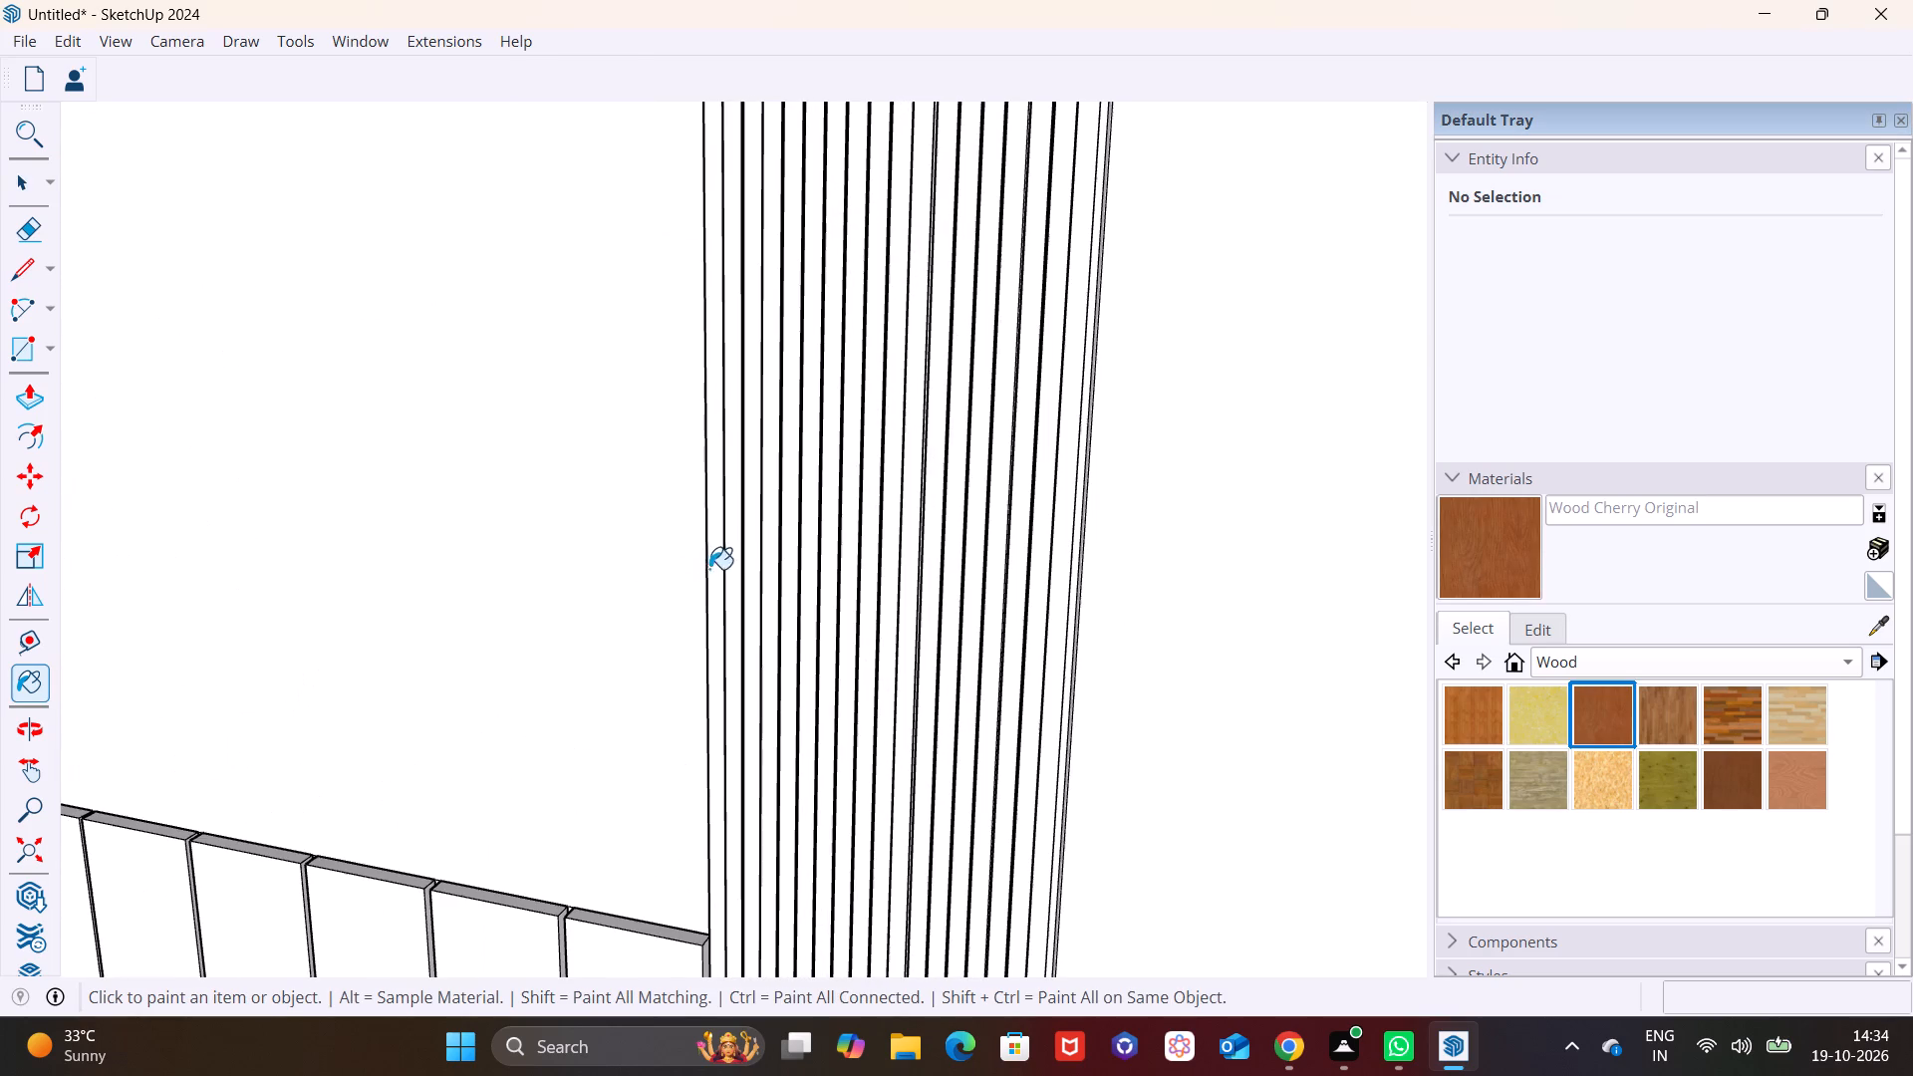
pyautogui.click(713, 551)
pyautogui.click(727, 544)
pyautogui.click(753, 539)
pyautogui.click(780, 536)
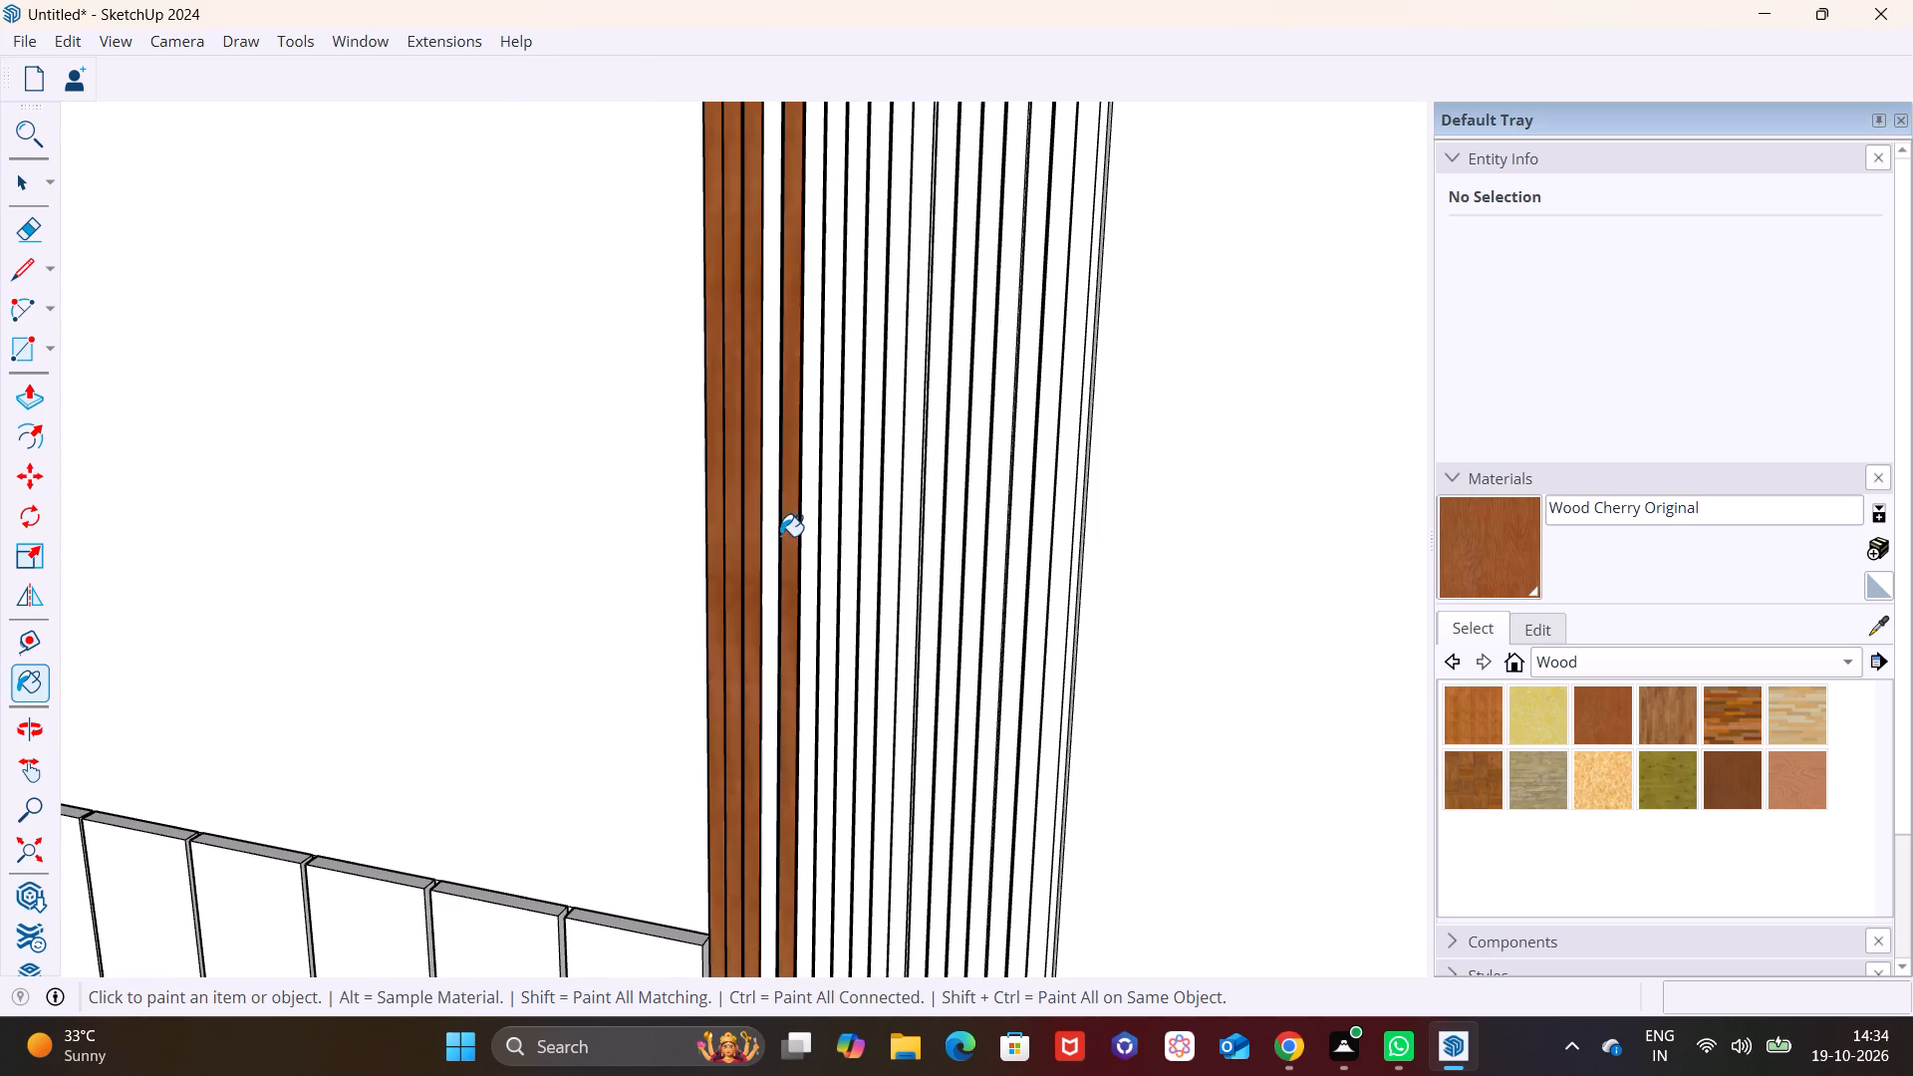
pyautogui.click(814, 529)
pyautogui.click(772, 536)
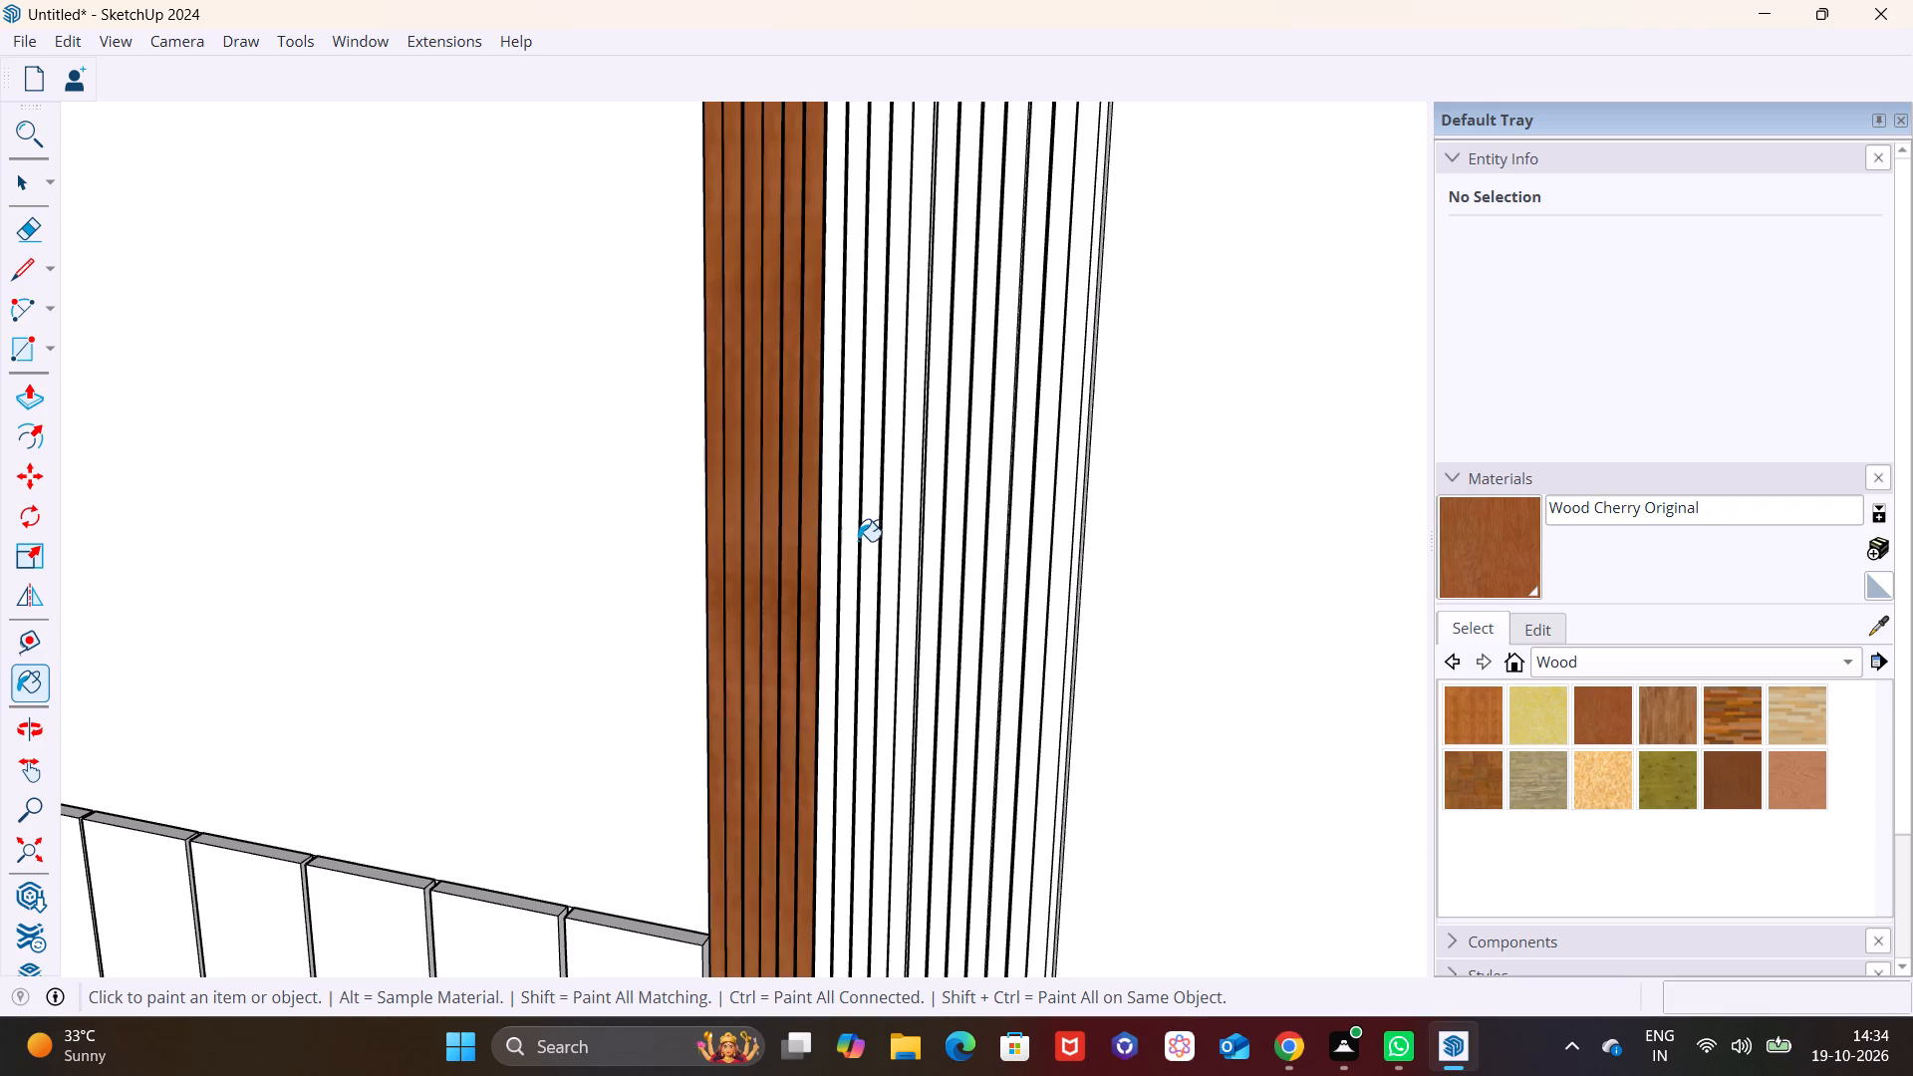
pyautogui.click(839, 540)
pyautogui.click(830, 527)
pyautogui.click(857, 525)
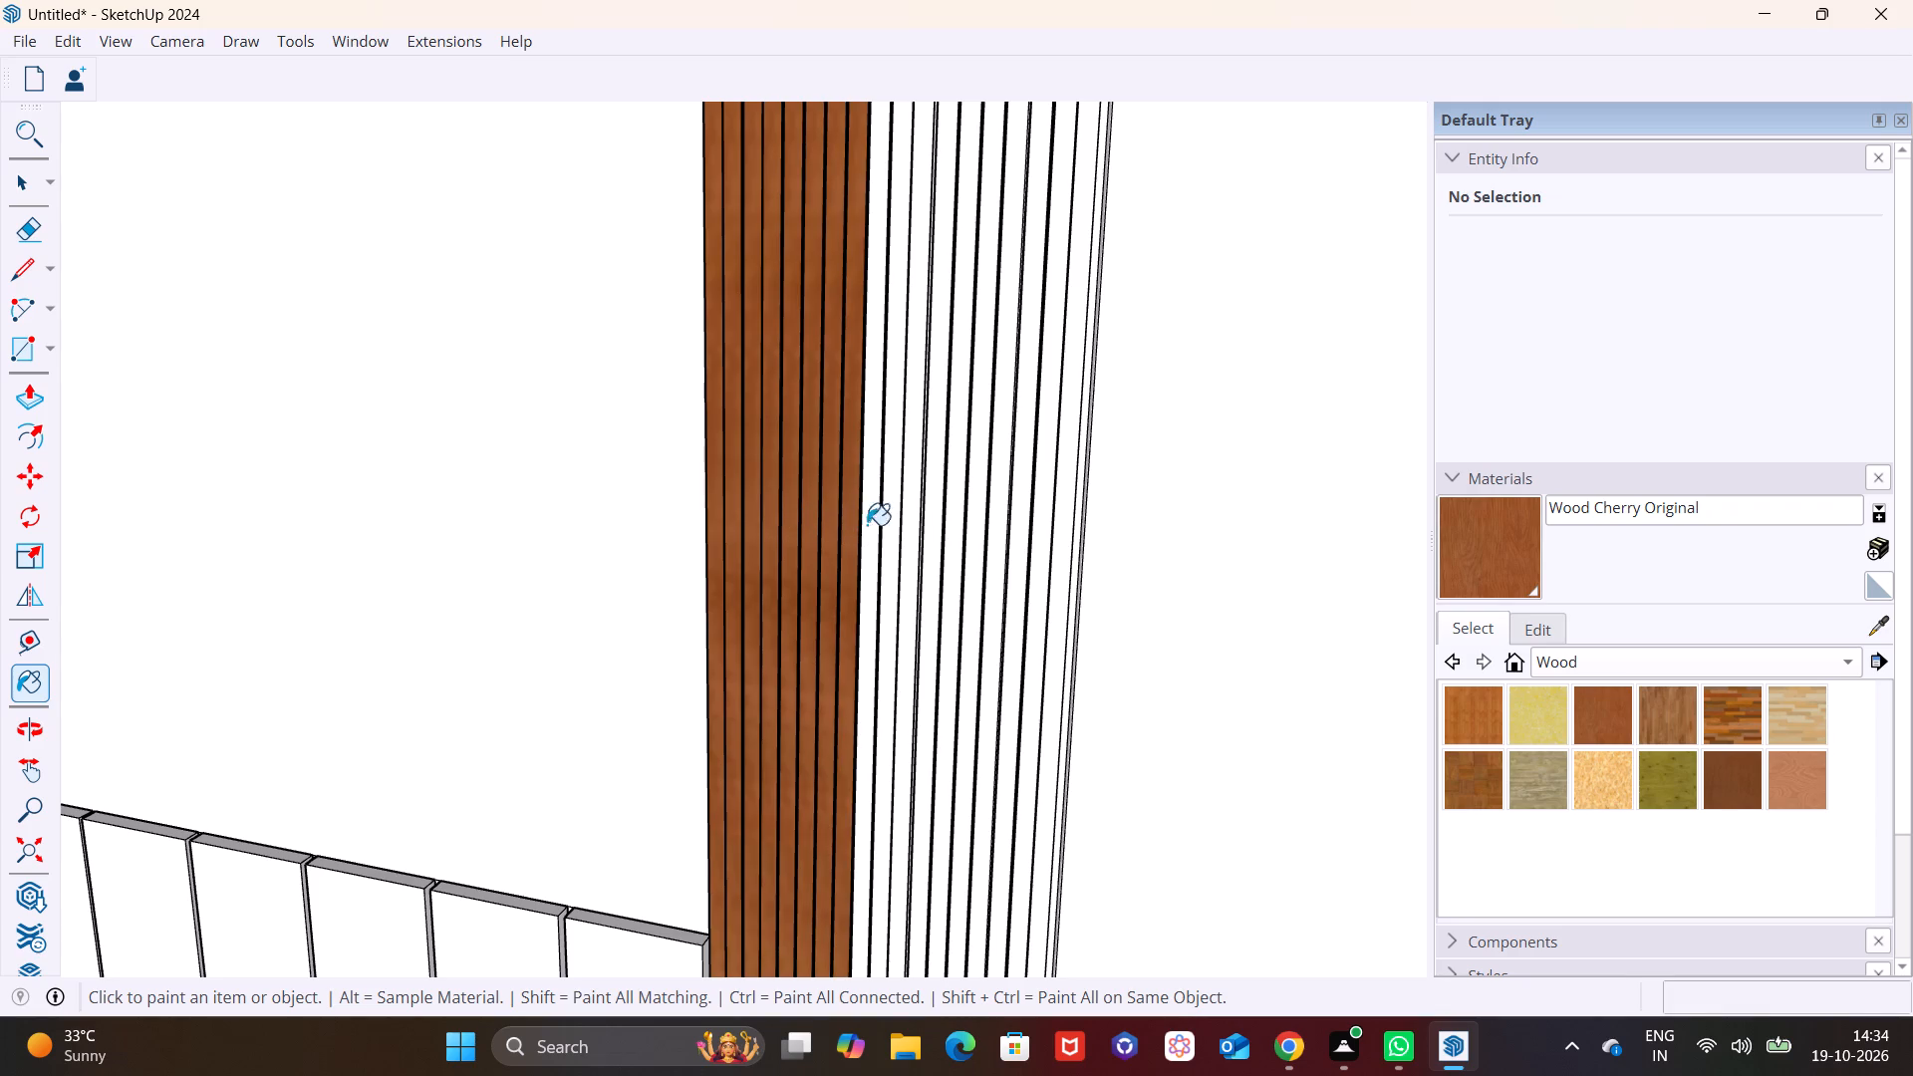
# Paint the remaining vertical strips through to the panel's outer end with Wood Cherry Original.
pyautogui.click(880, 523)
pyautogui.click(899, 522)
pyautogui.click(922, 520)
pyautogui.click(944, 520)
pyautogui.click(953, 520)
pyautogui.moveTo(965, 523); pyautogui.dragTo(976, 524)
pyautogui.click(1001, 530)
pyautogui.click(1017, 530)
pyautogui.click(1034, 534)
pyautogui.click(1049, 538)
pyautogui.click(1066, 541)
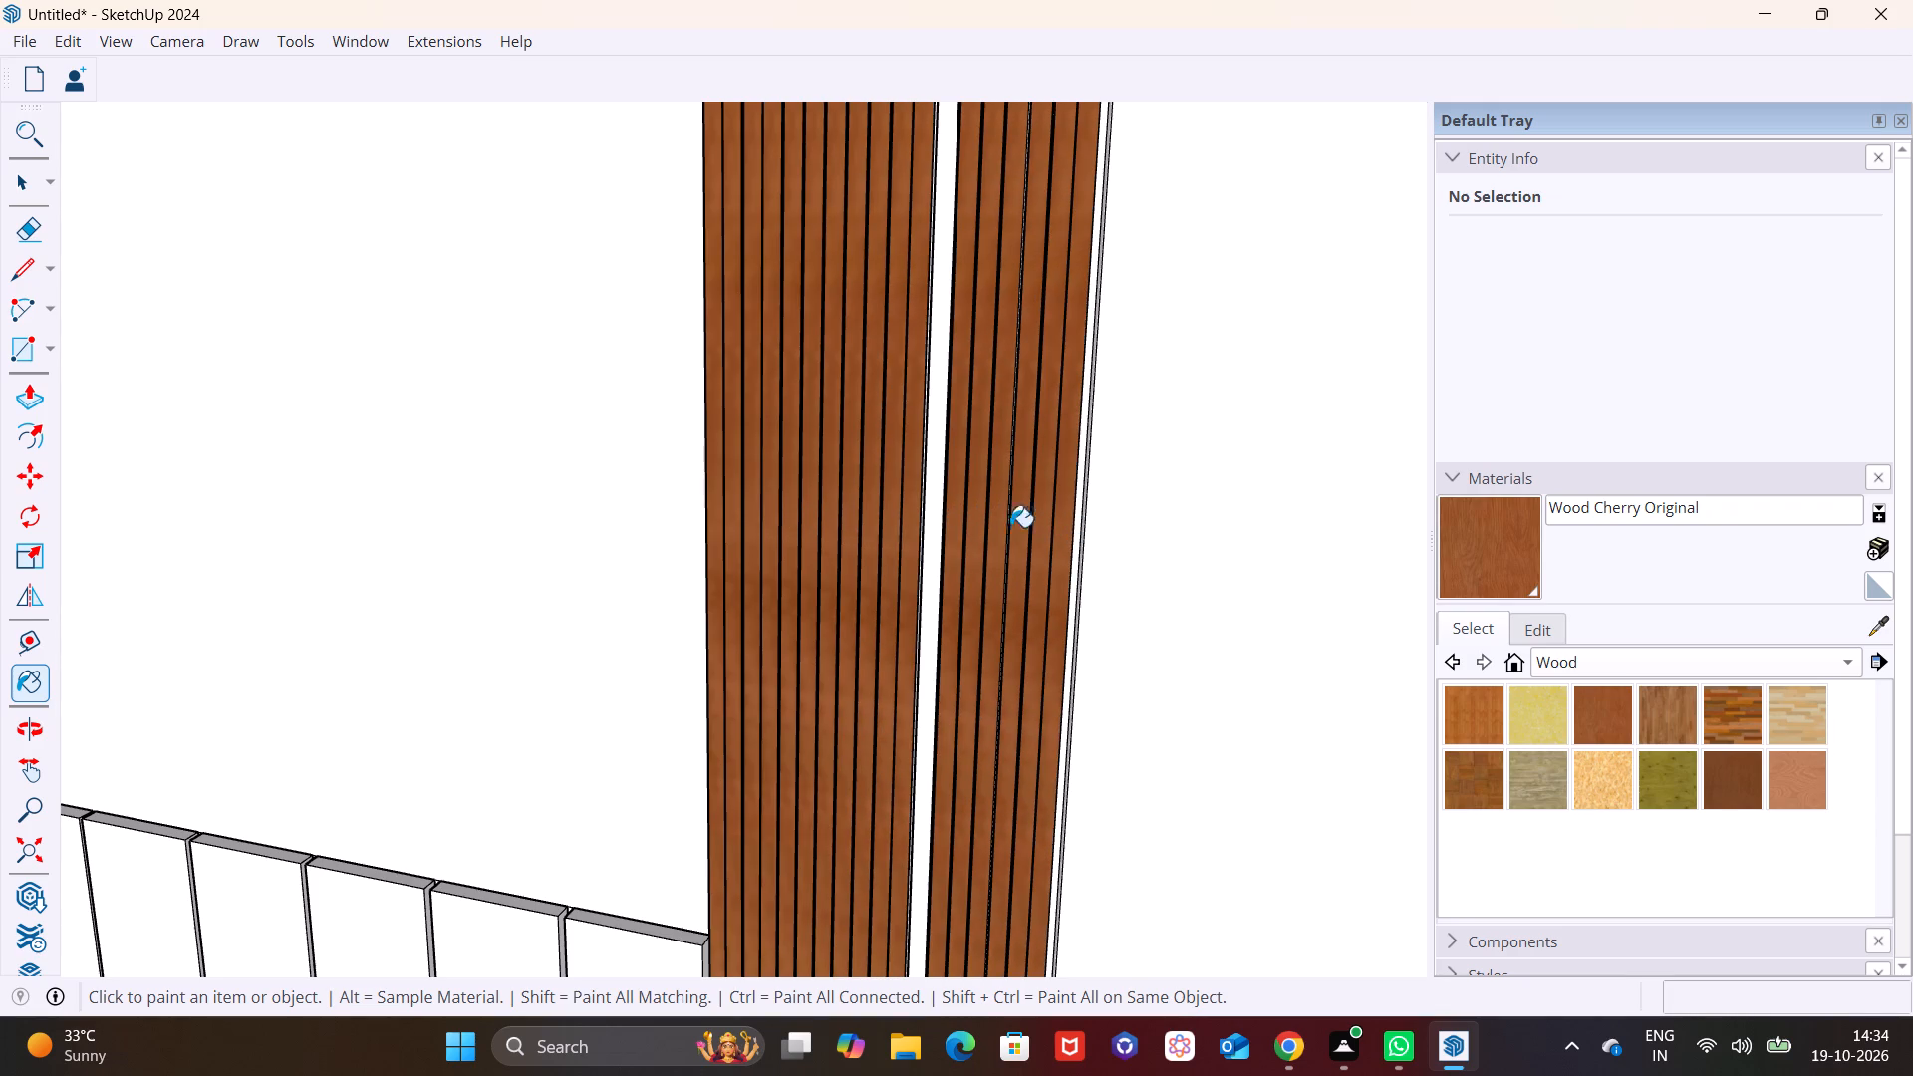
pyautogui.click(939, 524)
pyautogui.scroll(4, 1094, 528)
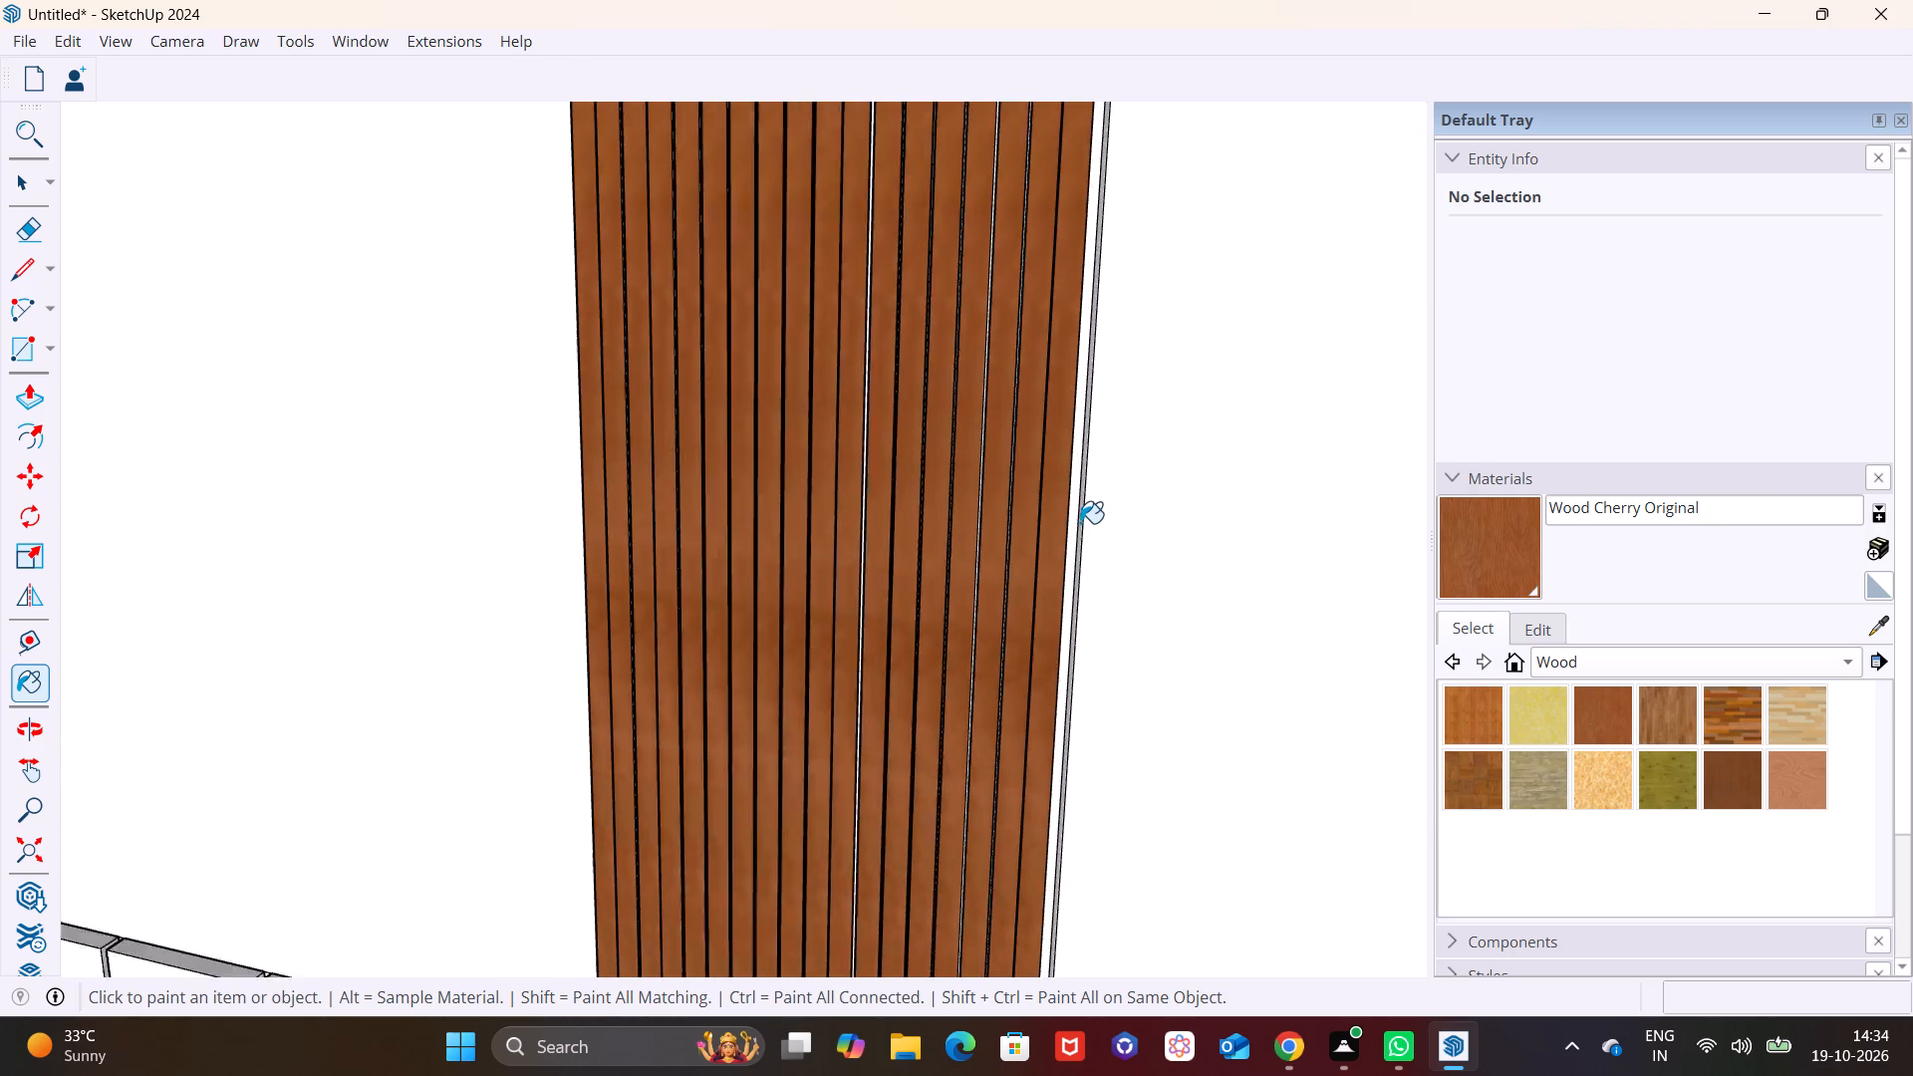
pyautogui.scroll(1, 1080, 523)
pyautogui.click(1072, 529)
pyautogui.scroll(-12, 1078, 535)
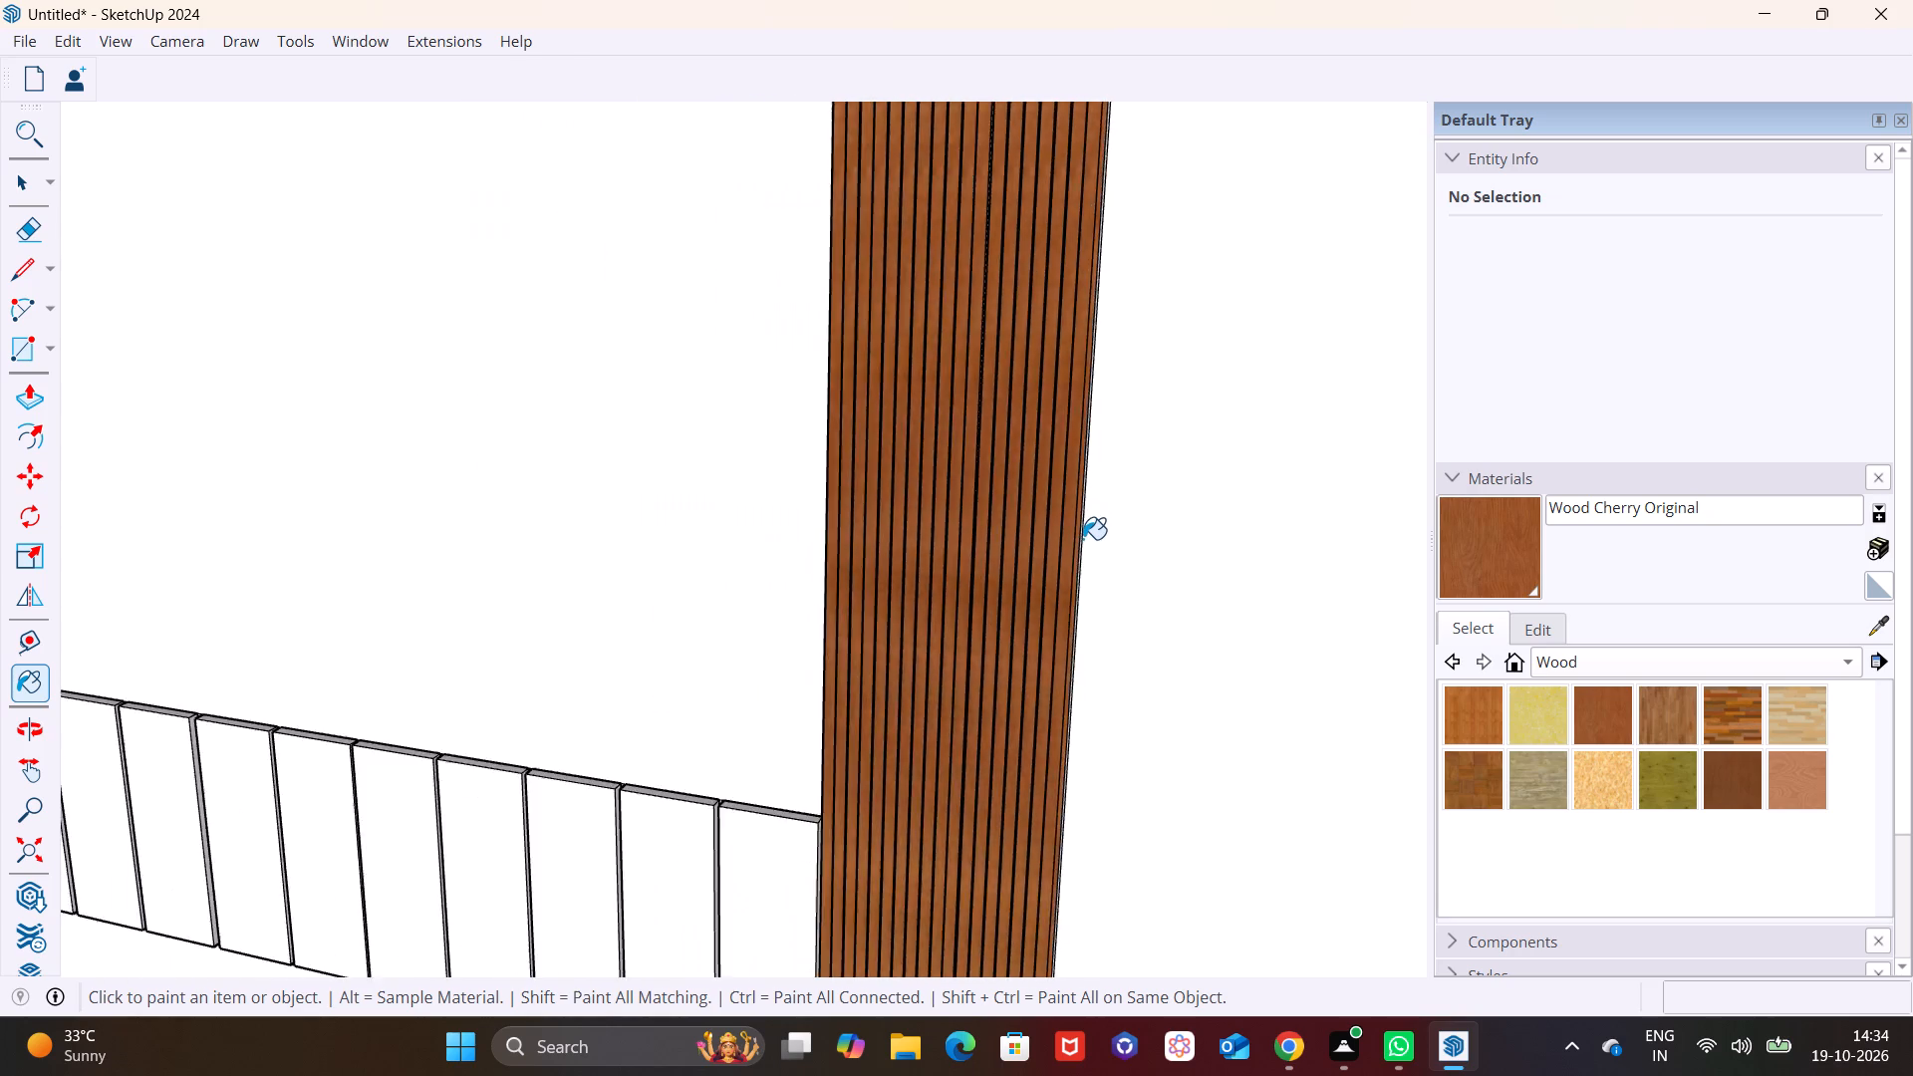
pyautogui.scroll(-2, 1083, 539)
pyautogui.press('space')
pyautogui.click(1189, 605)
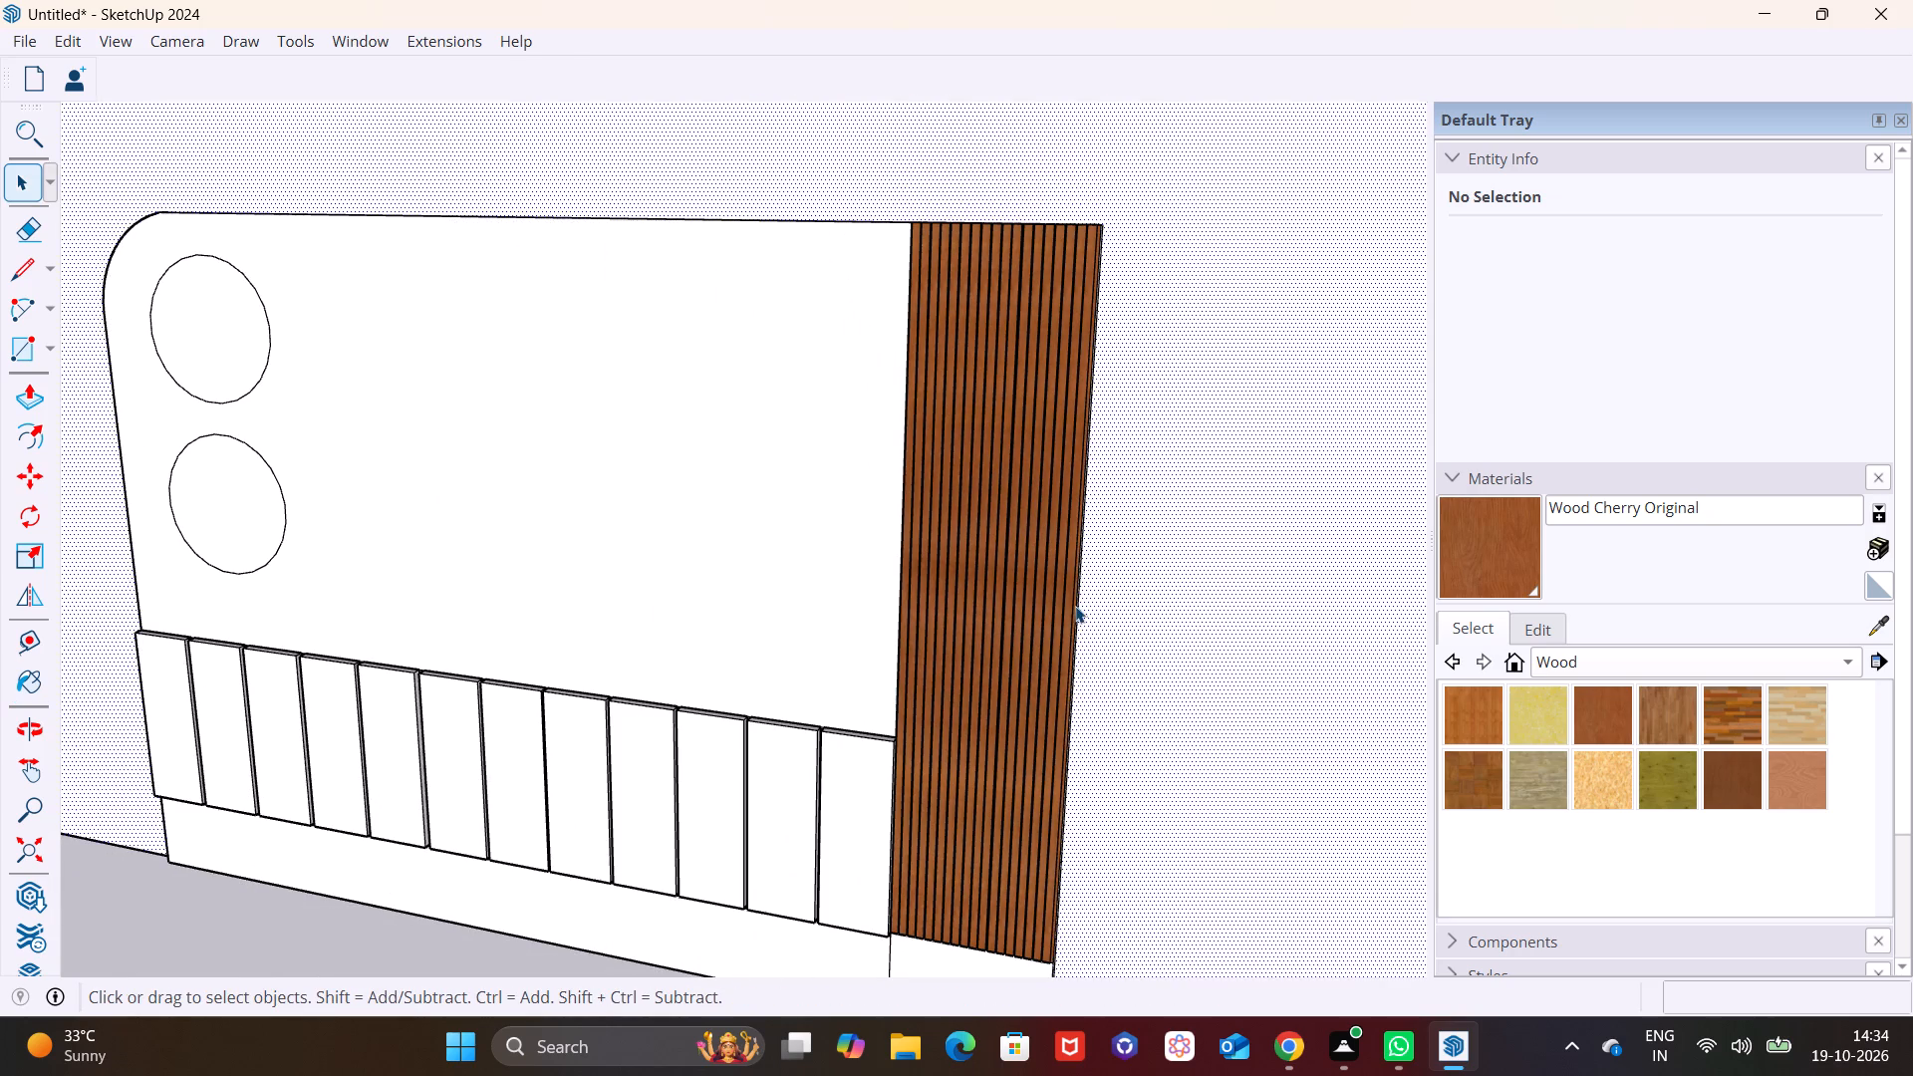
# Push the free end face of the panel's wall inward about 9' 9 15/16" to the strip section's outer edge.
pyautogui.scroll(-7, 1075, 606)
pyautogui.moveTo(1045, 616); pyautogui.dragTo(1247, 563, button='middle')
pyautogui.scroll(-6, 1027, 555)
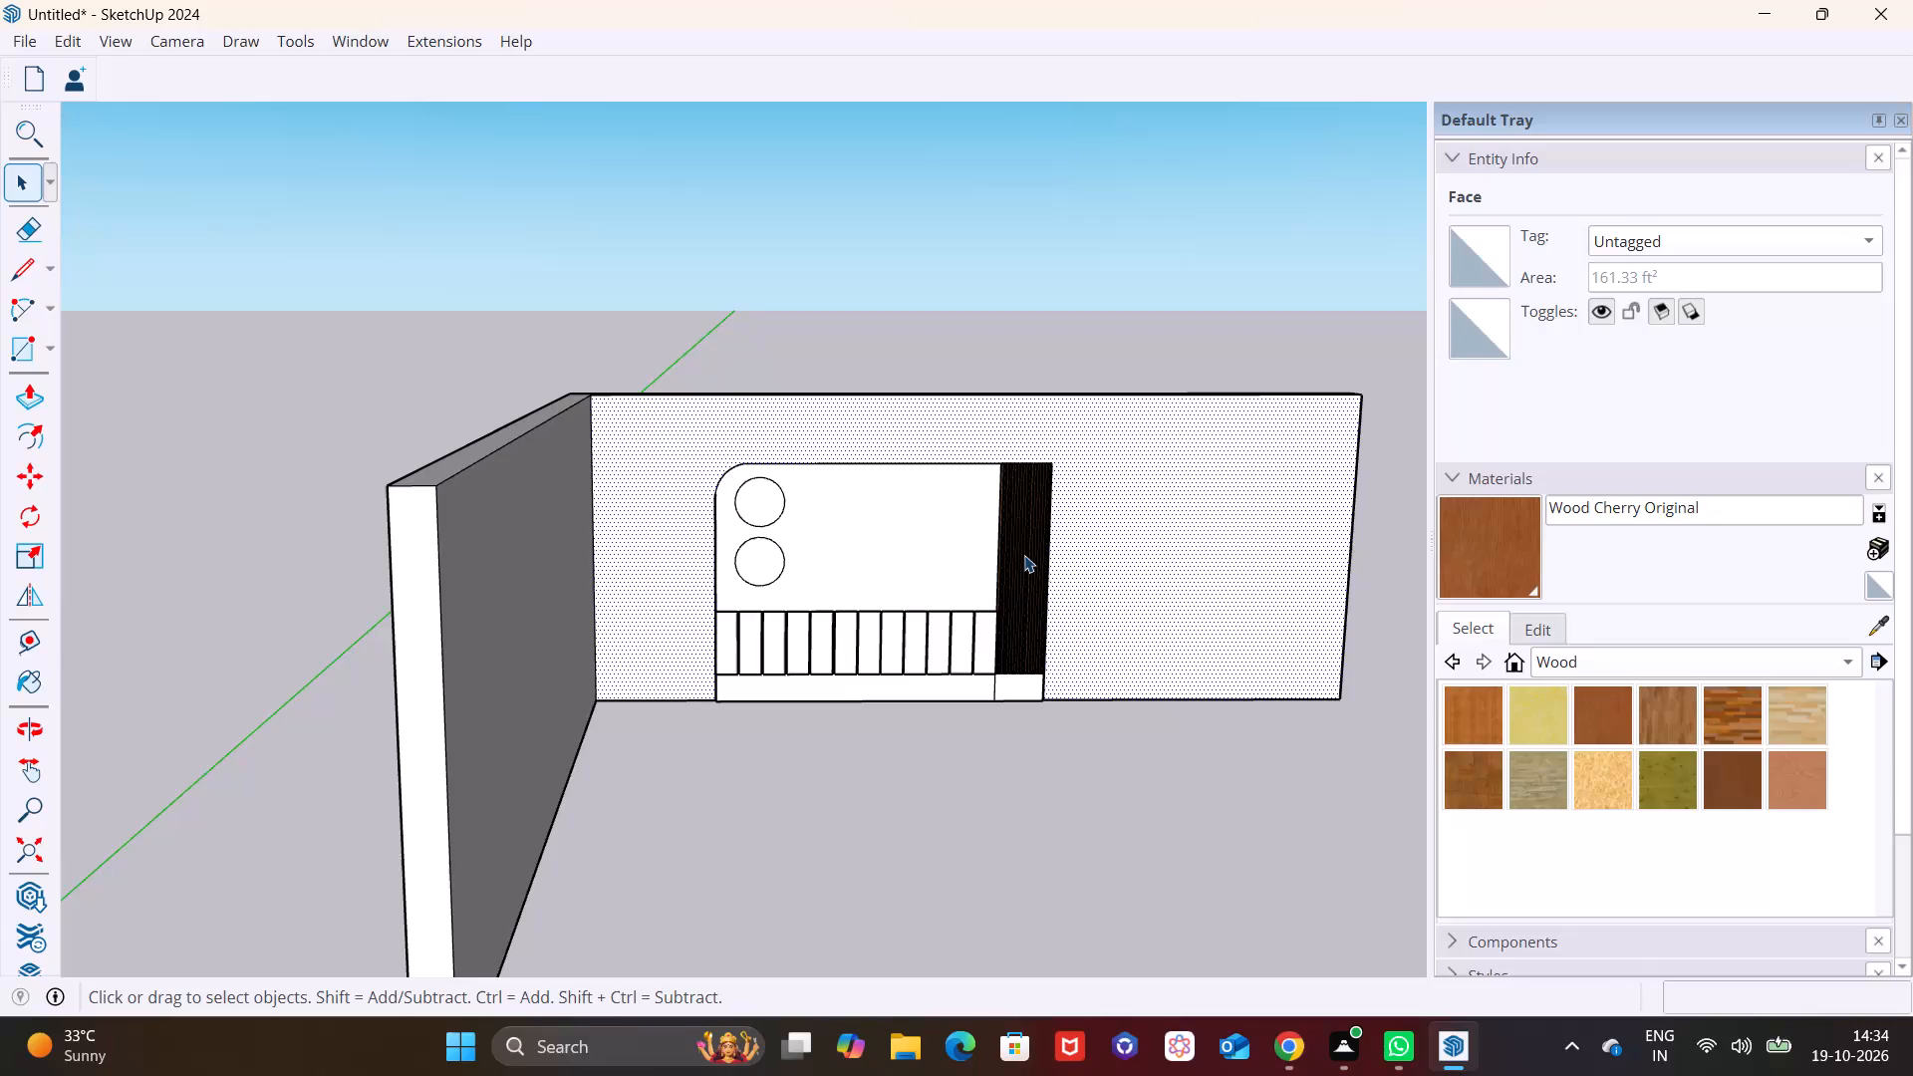
pyautogui.scroll(-3, 1054, 548)
pyautogui.moveTo(1212, 543); pyautogui.dragTo(971, 555, button='middle')
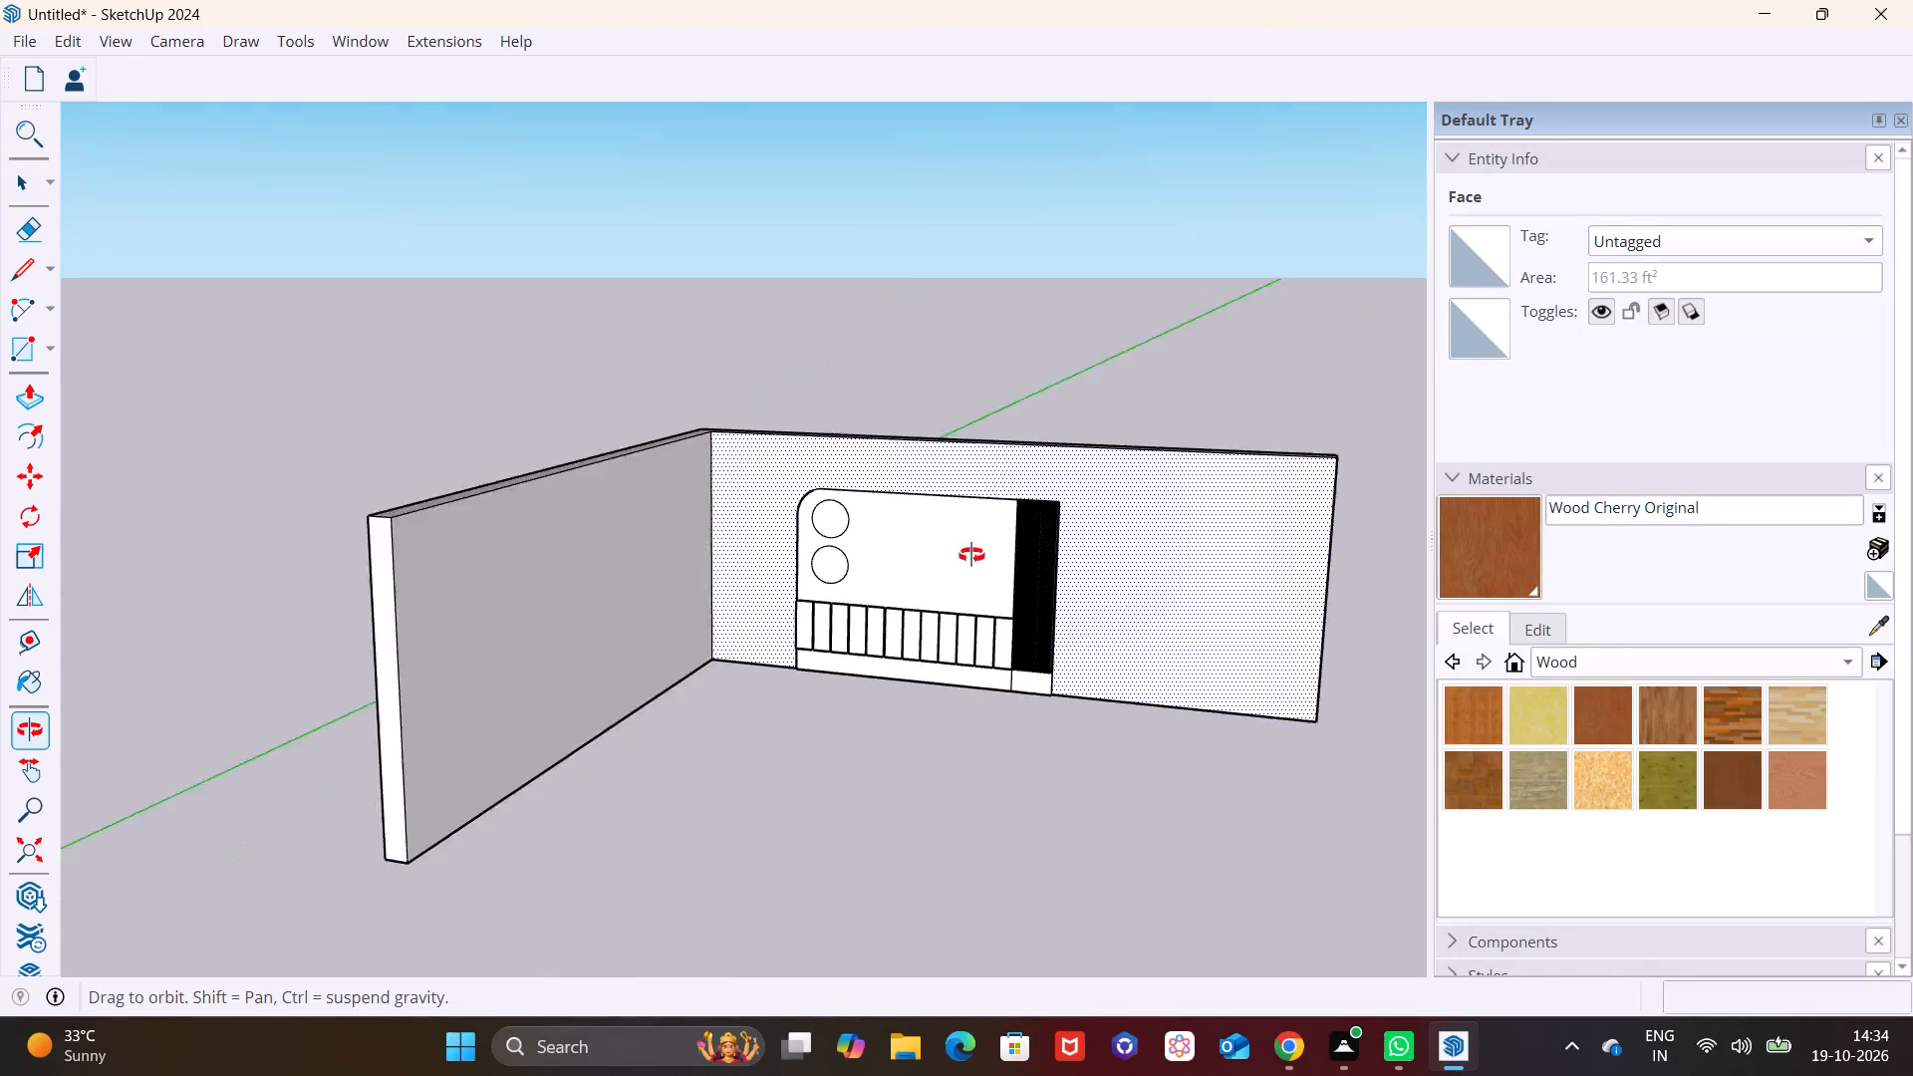
pyautogui.moveTo(971, 555); pyautogui.dragTo(751, 555, button='middle')
pyautogui.scroll(-1, 1587, 690)
pyautogui.click(1269, 641)
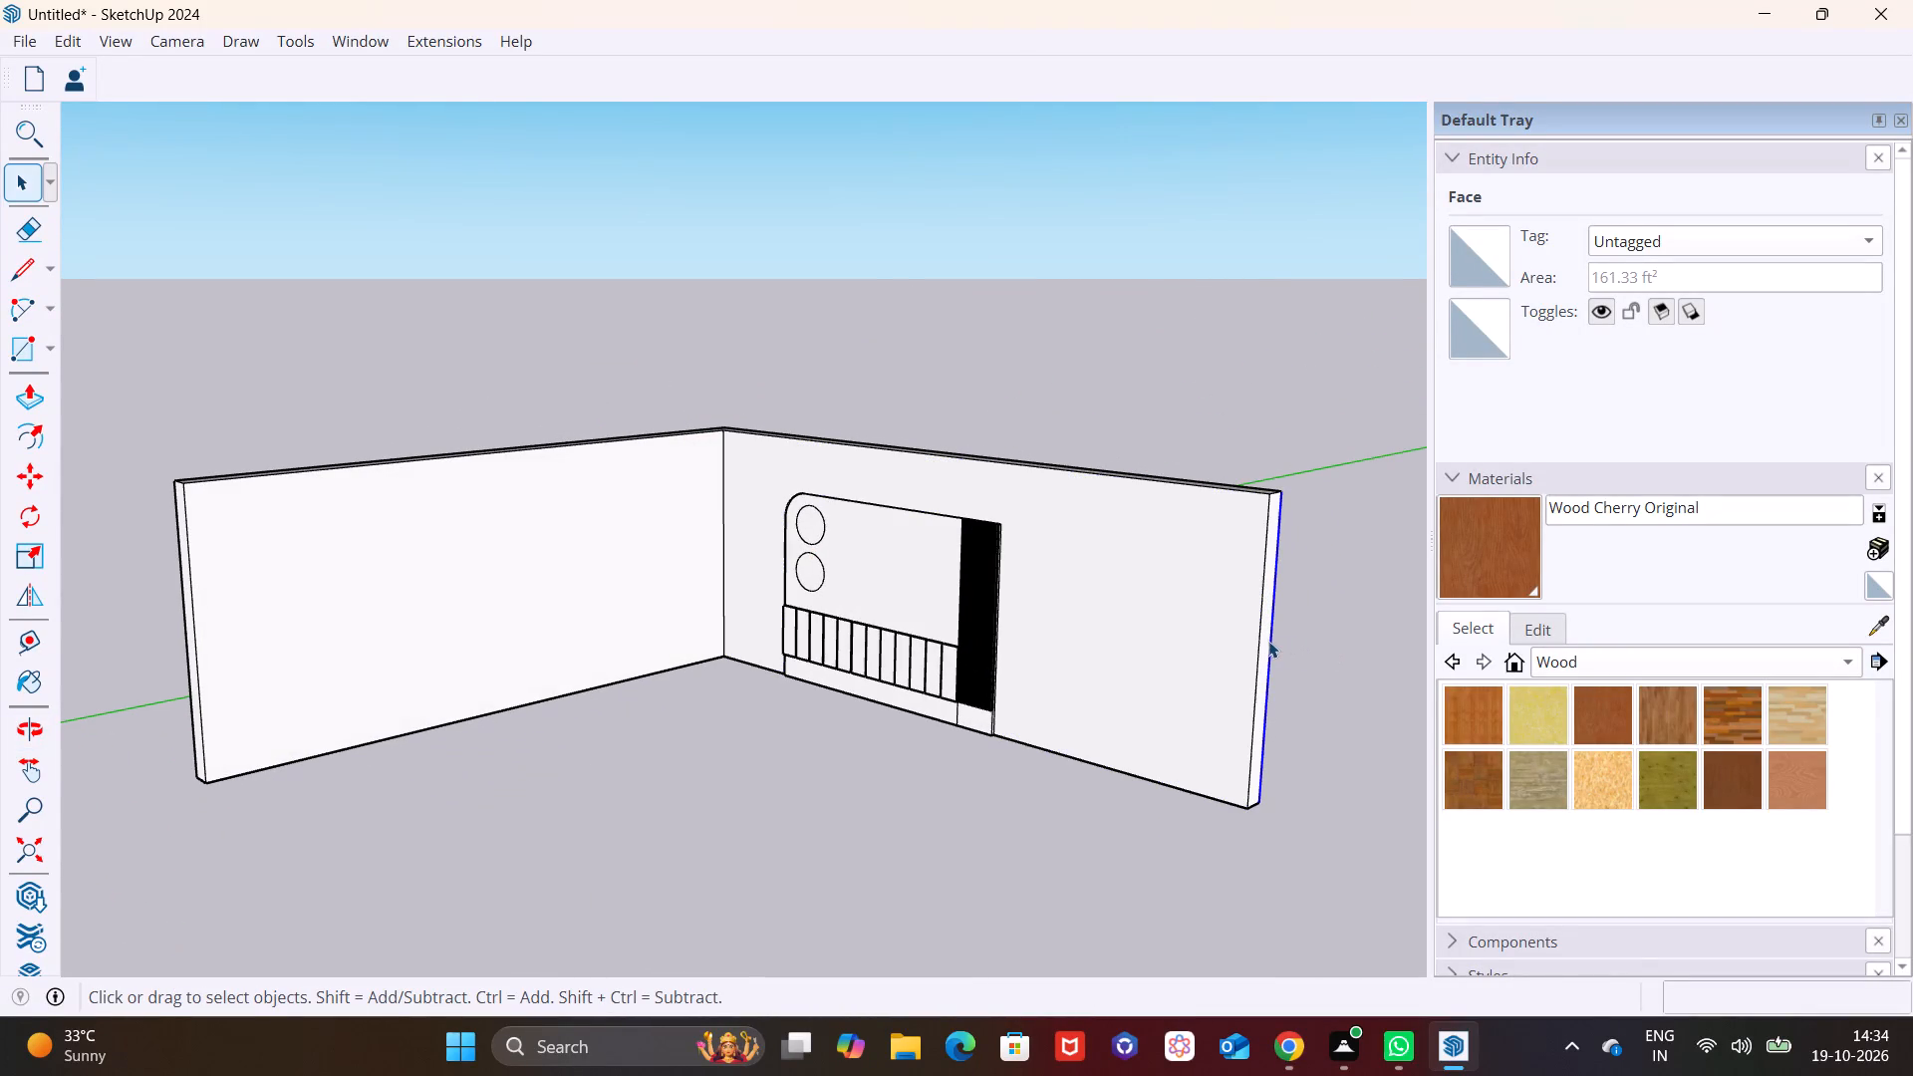
pyautogui.doubleClick(1265, 641)
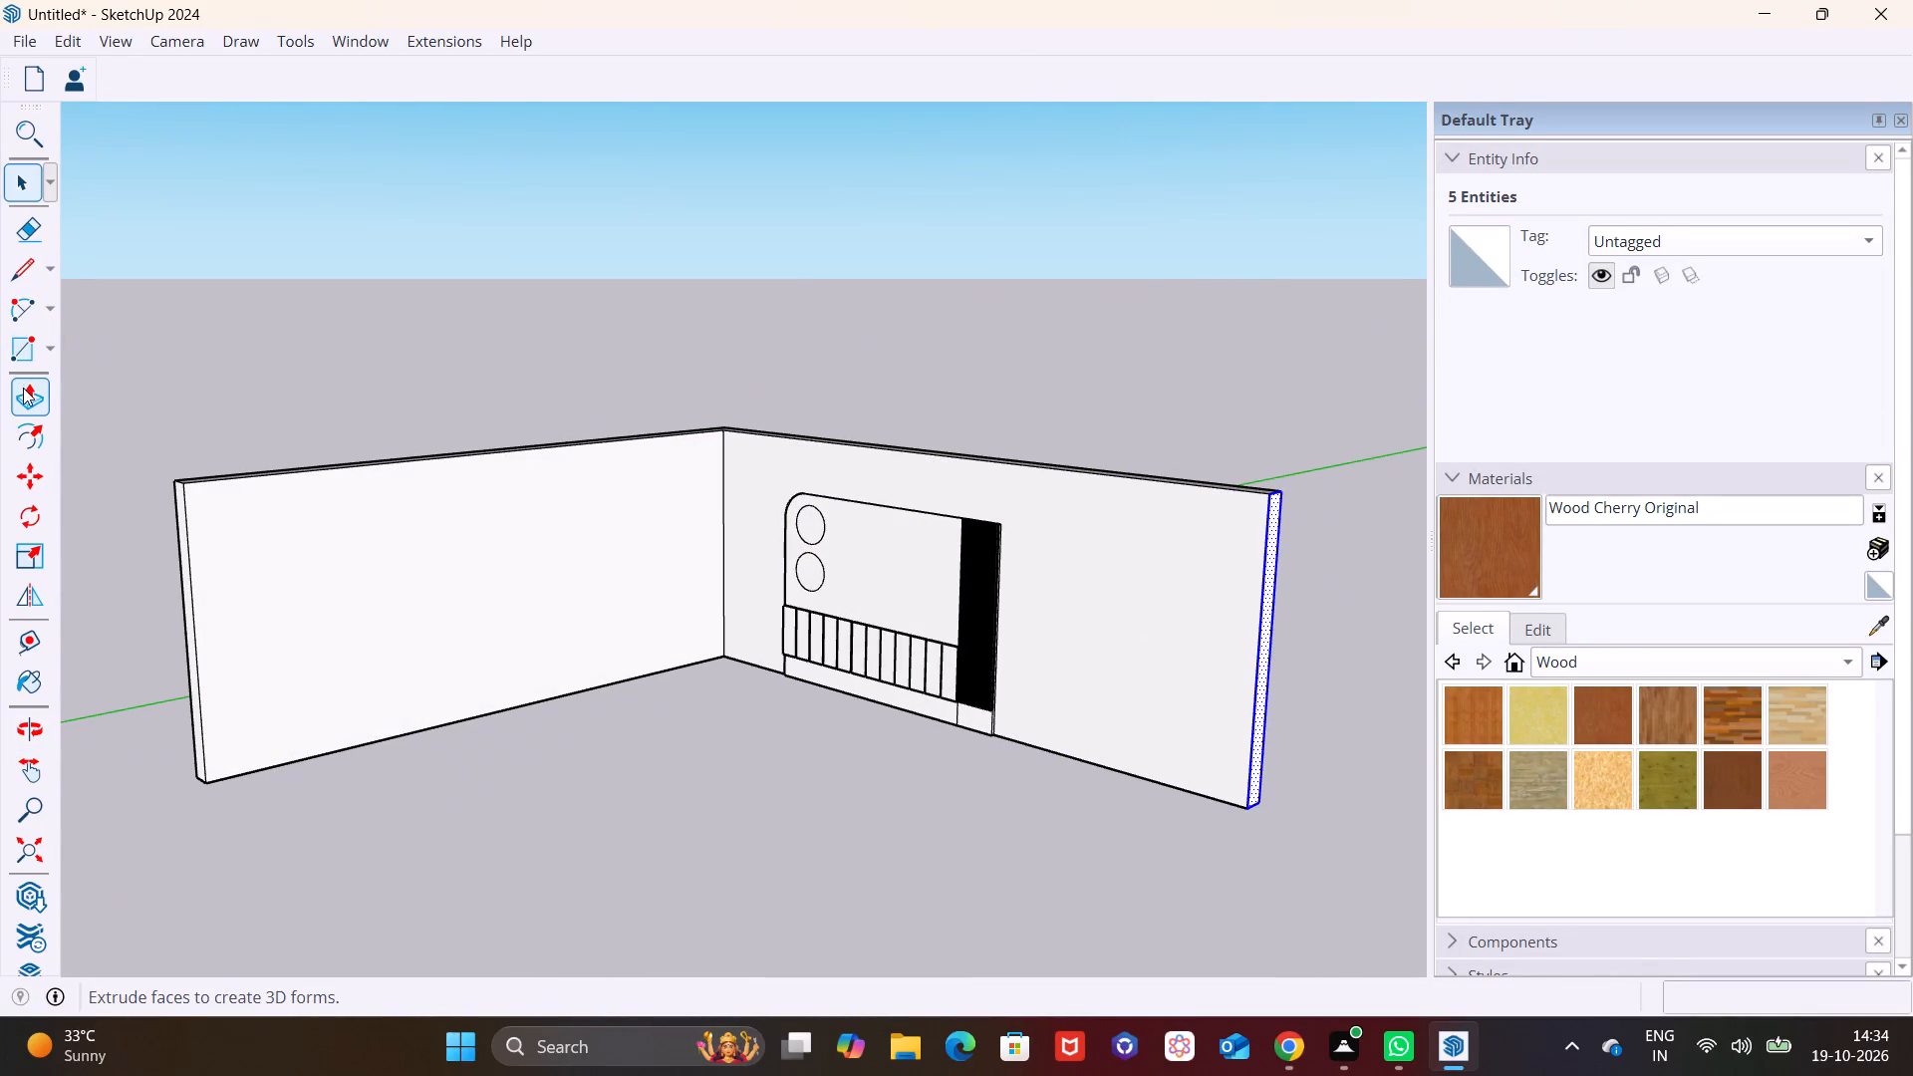
pyautogui.click(23, 389)
pyautogui.click(1270, 676)
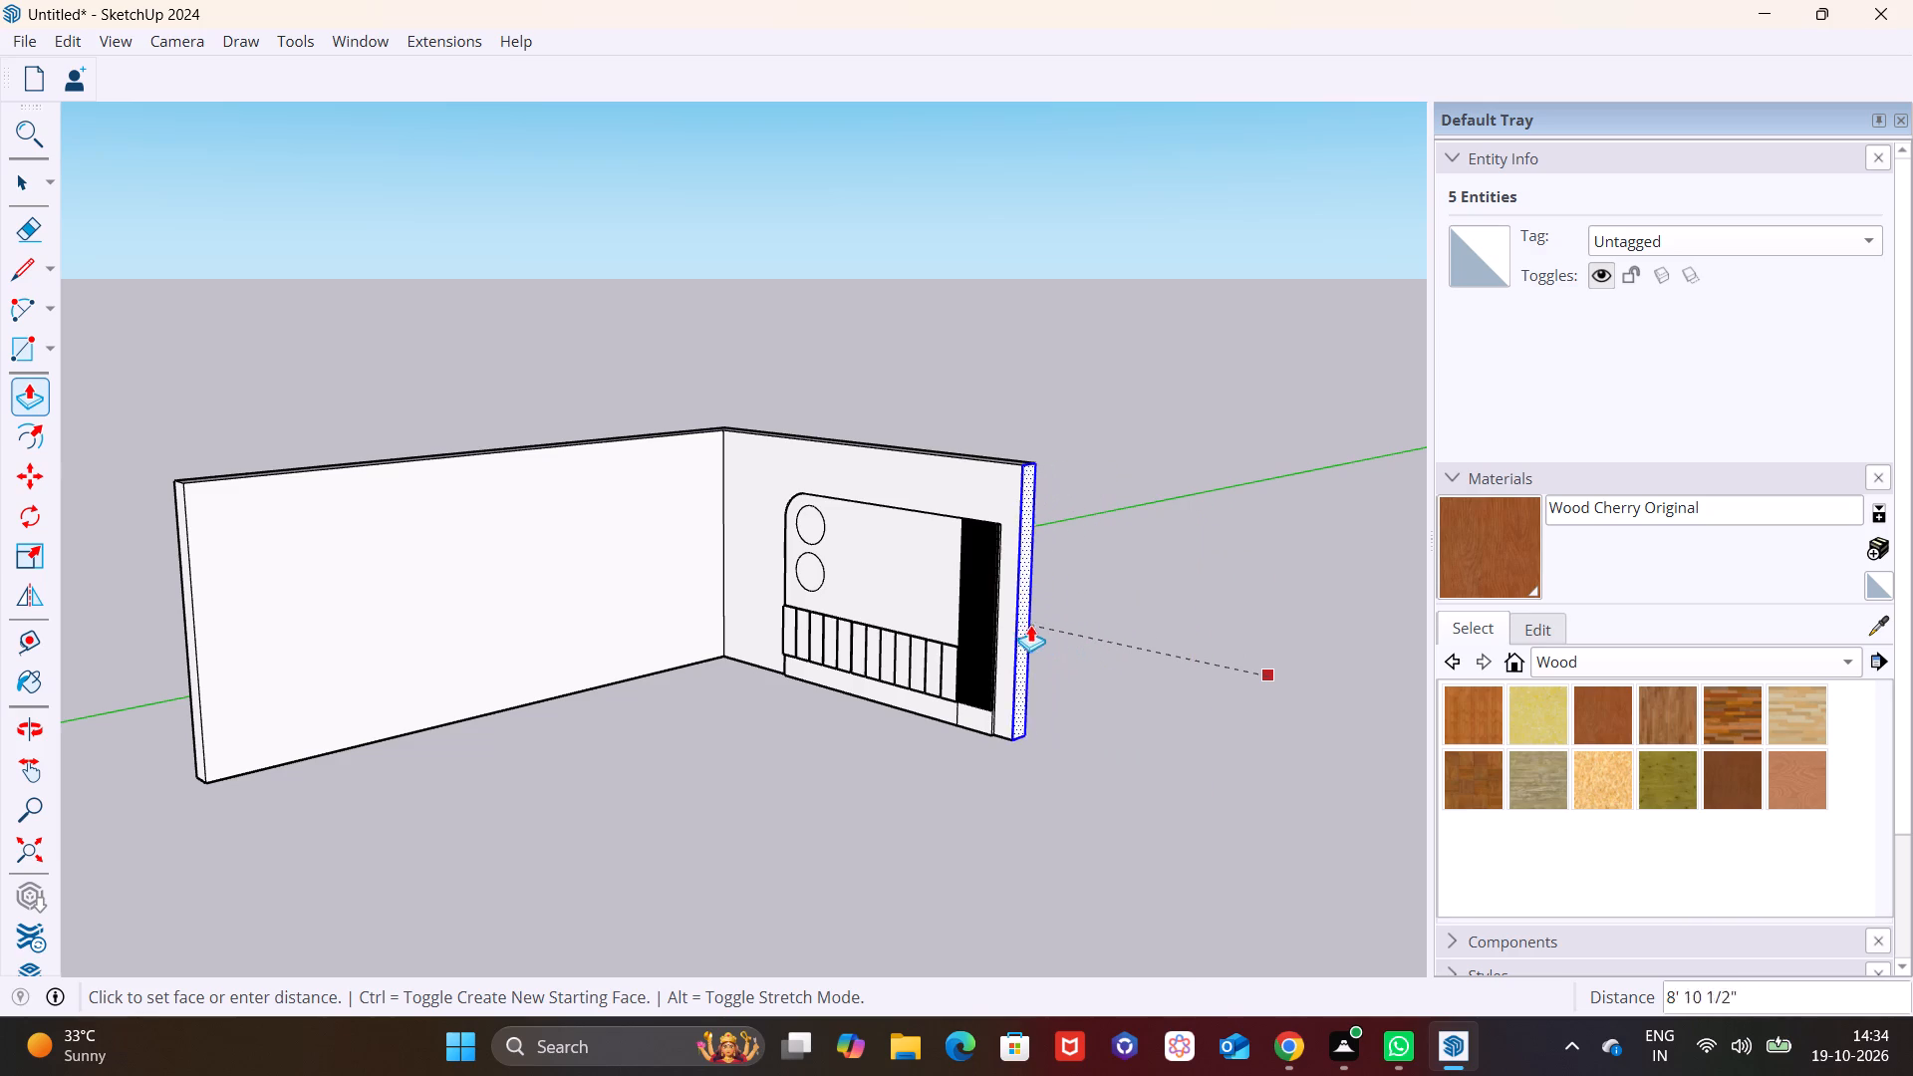
pyautogui.click(1010, 621)
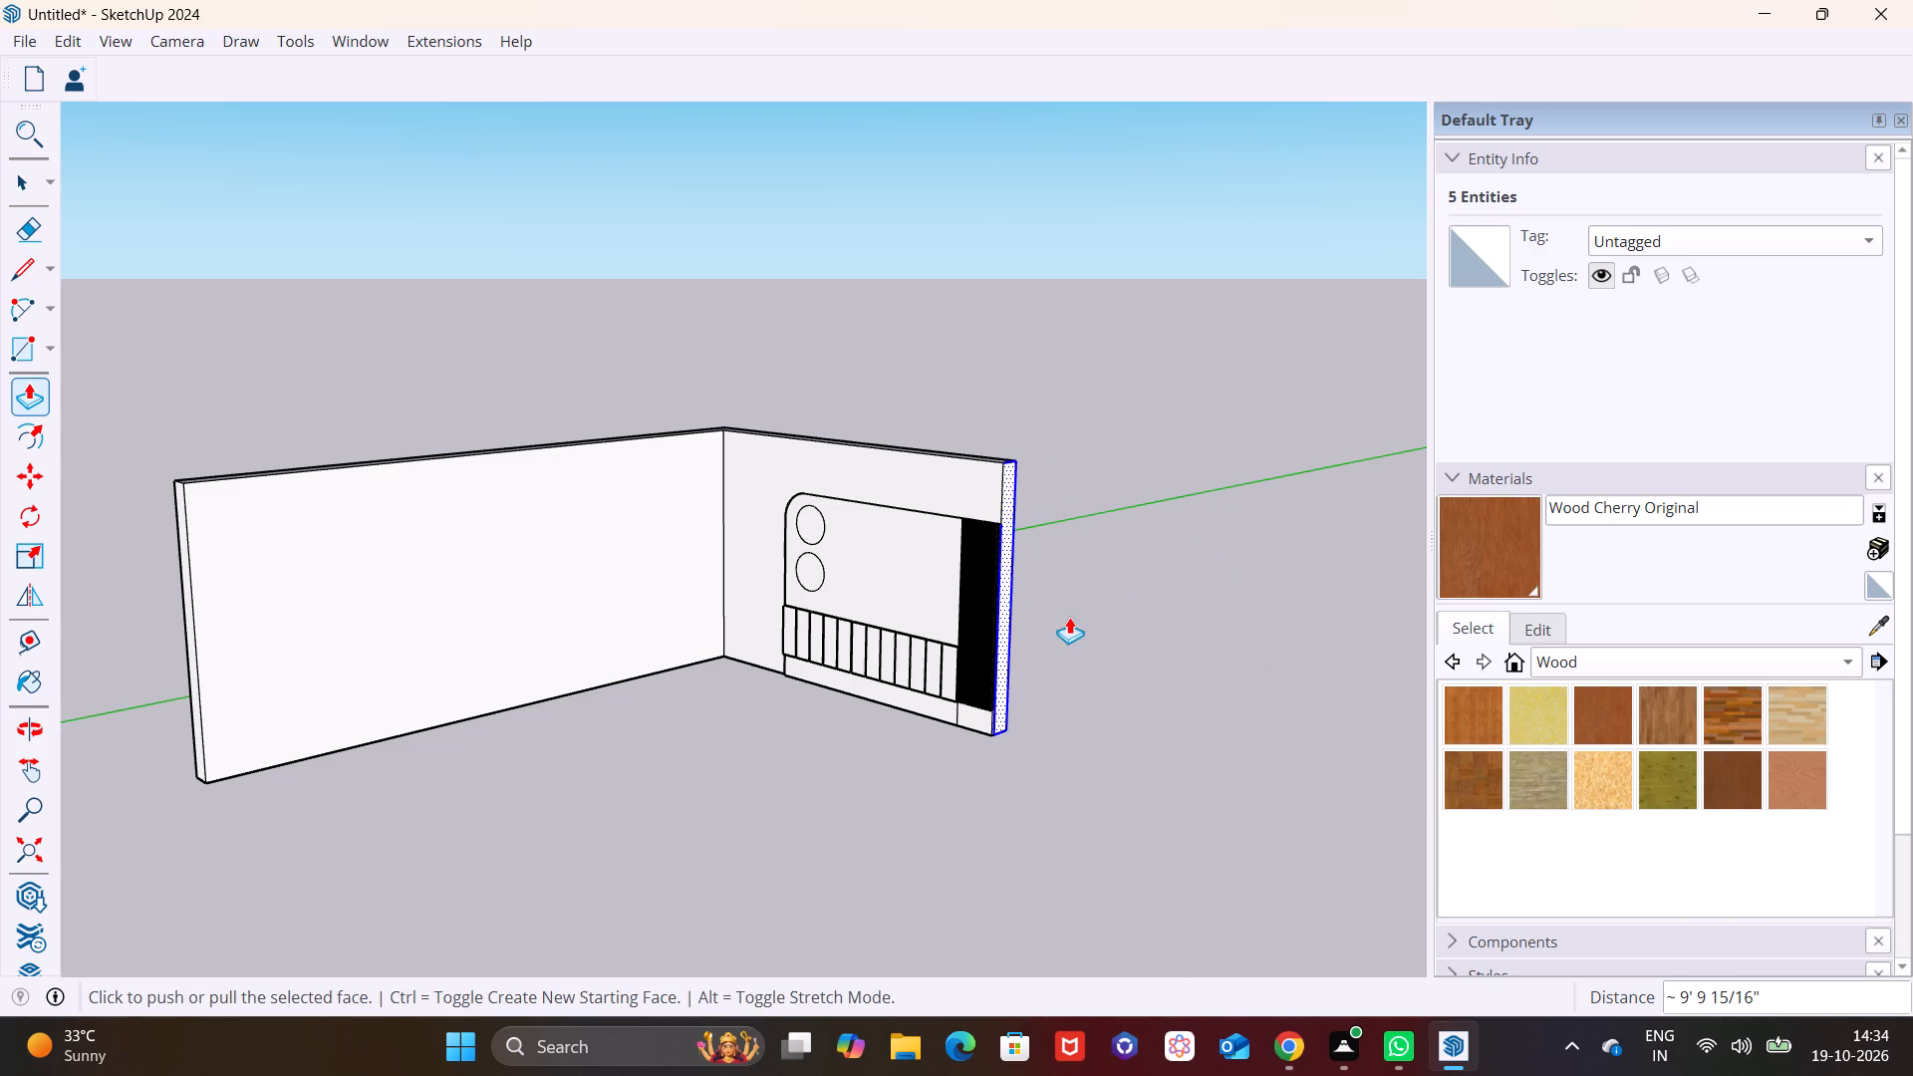
pyautogui.press('space')
pyautogui.click(1078, 629)
# Paint the round-cornered panel's main face around the two circles with Color A03 from the Colors collection.
pyautogui.scroll(-6, 1069, 643)
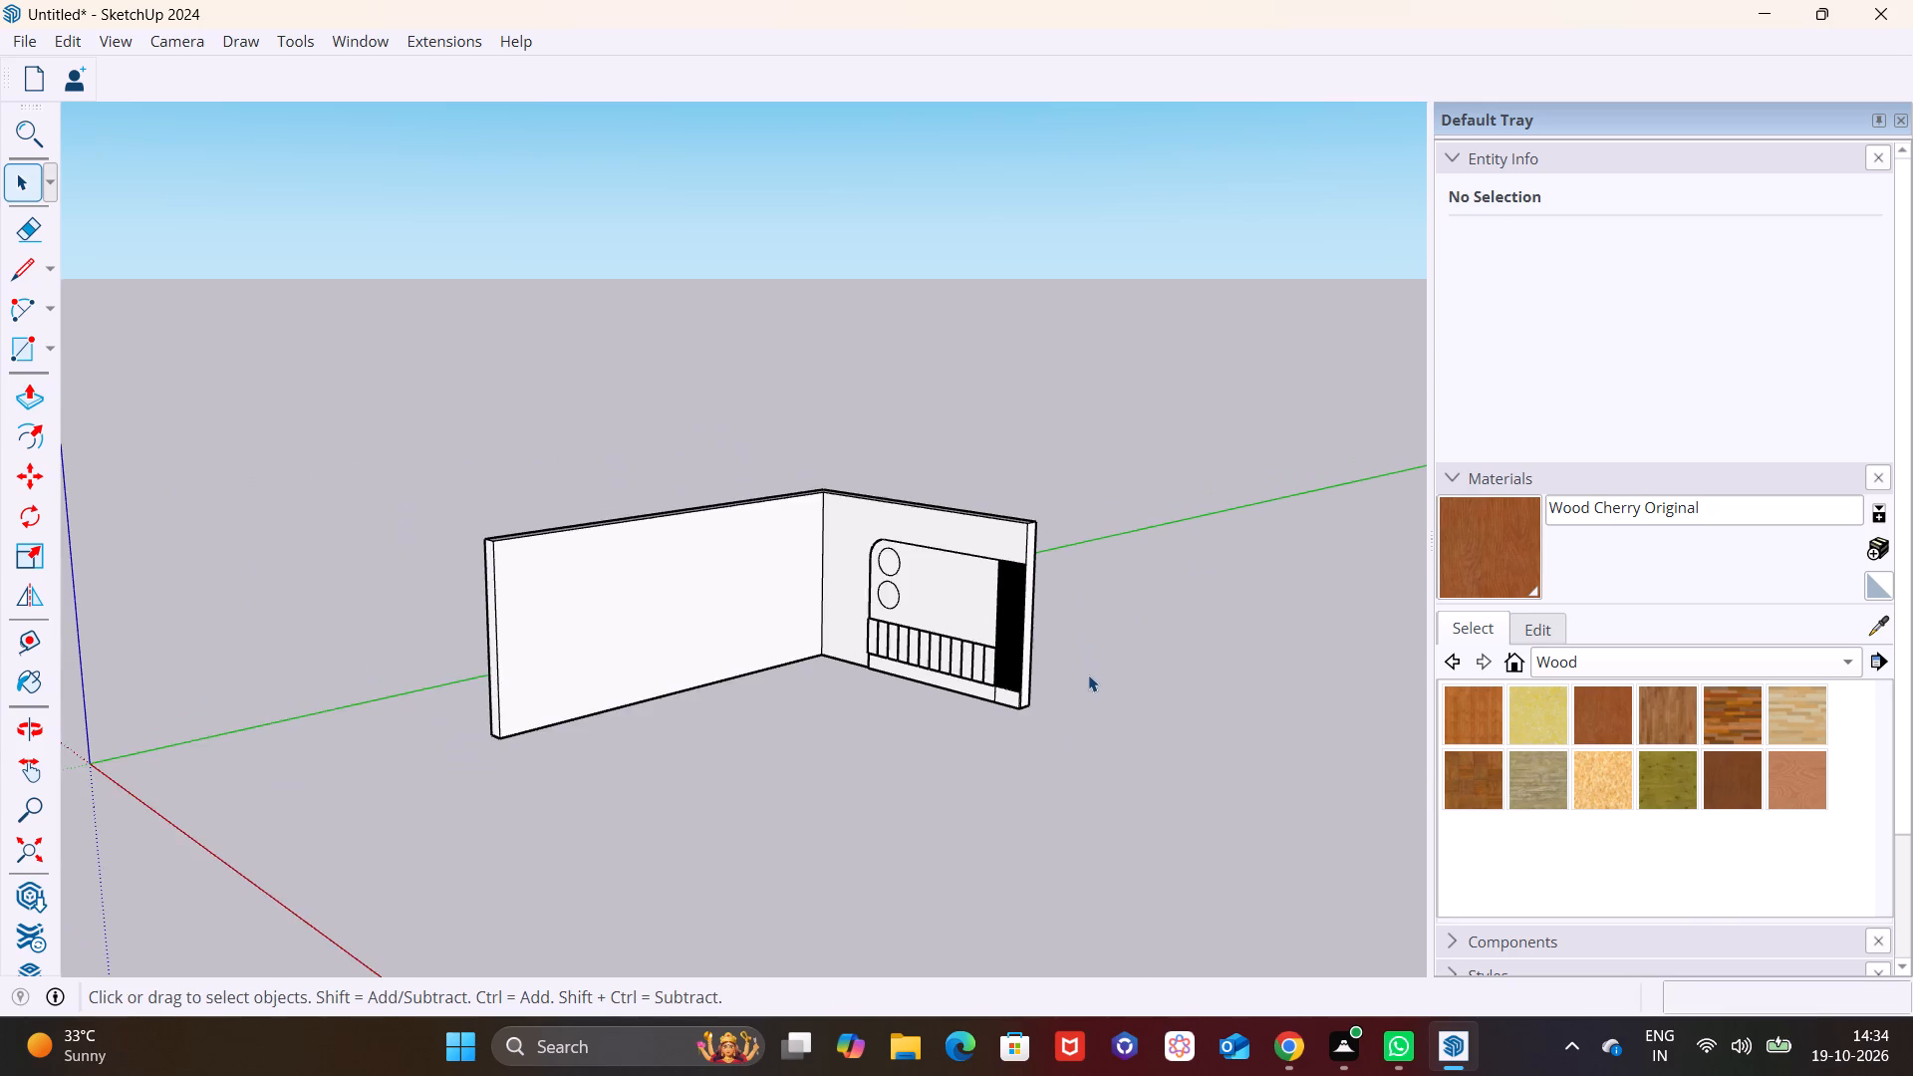
pyautogui.moveTo(1090, 674); pyautogui.dragTo(1503, 629, button='middle')
pyautogui.scroll(9, 1012, 624)
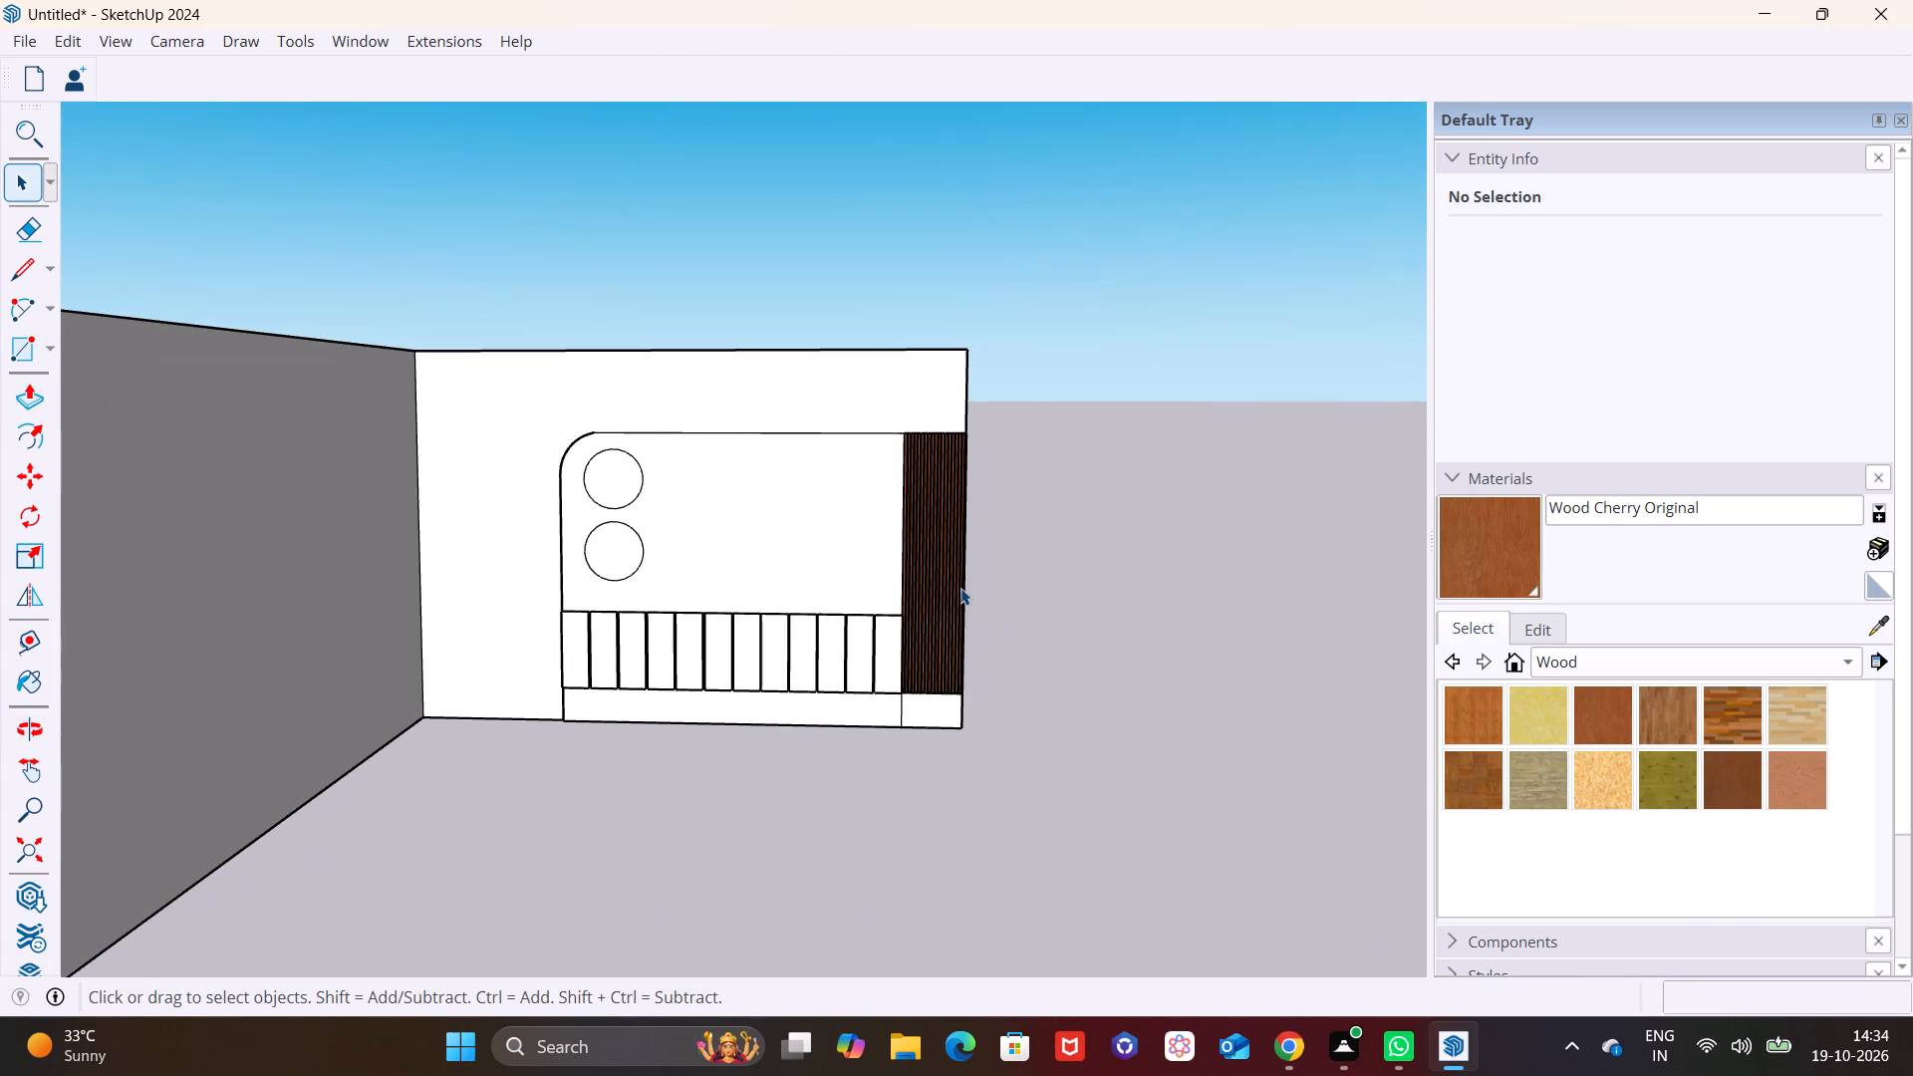
pyautogui.keyDown('shift'); pyautogui.moveTo(967, 582); pyautogui.dragTo(1168, 633, button='middle'); pyautogui.keyUp('shift')
pyautogui.scroll(4, 909, 636)
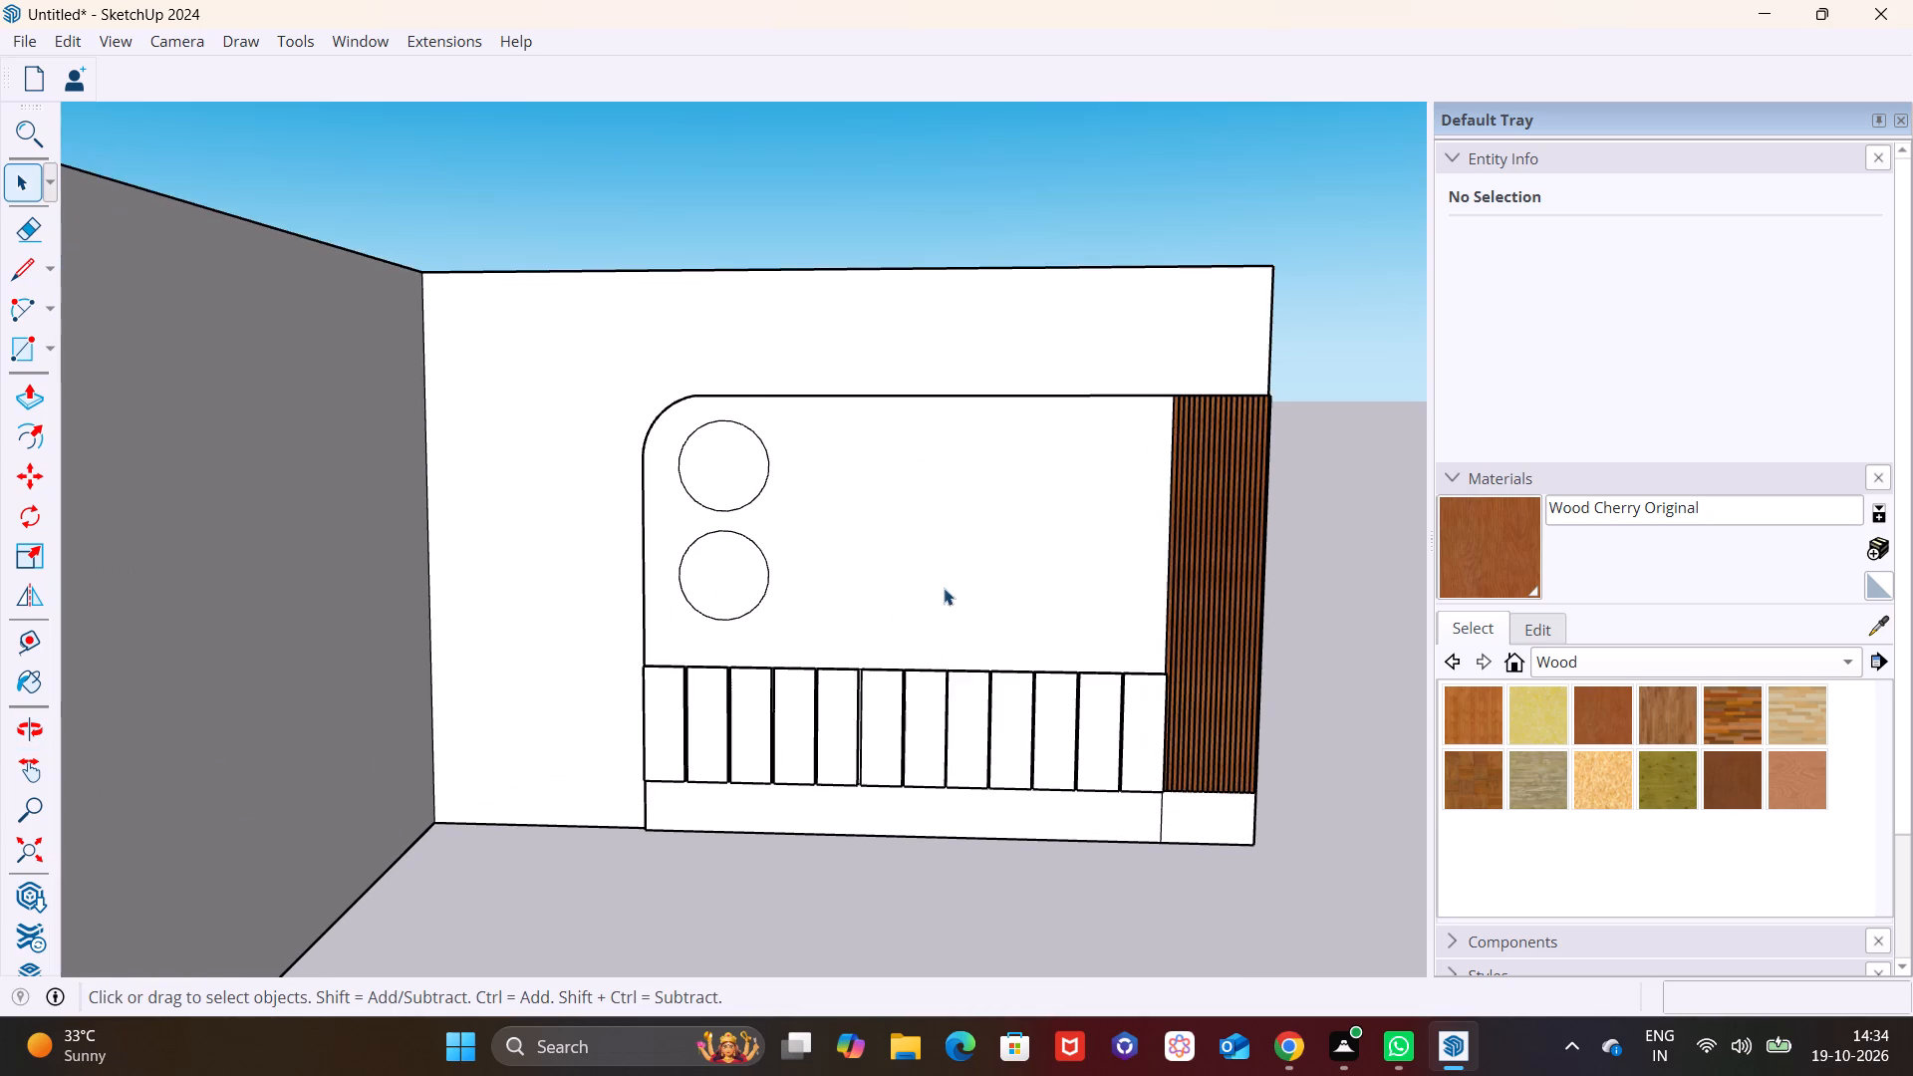
pyautogui.moveTo(934, 585); pyautogui.dragTo(895, 636, button='middle')
pyautogui.scroll(2, 917, 586)
pyautogui.click(986, 577)
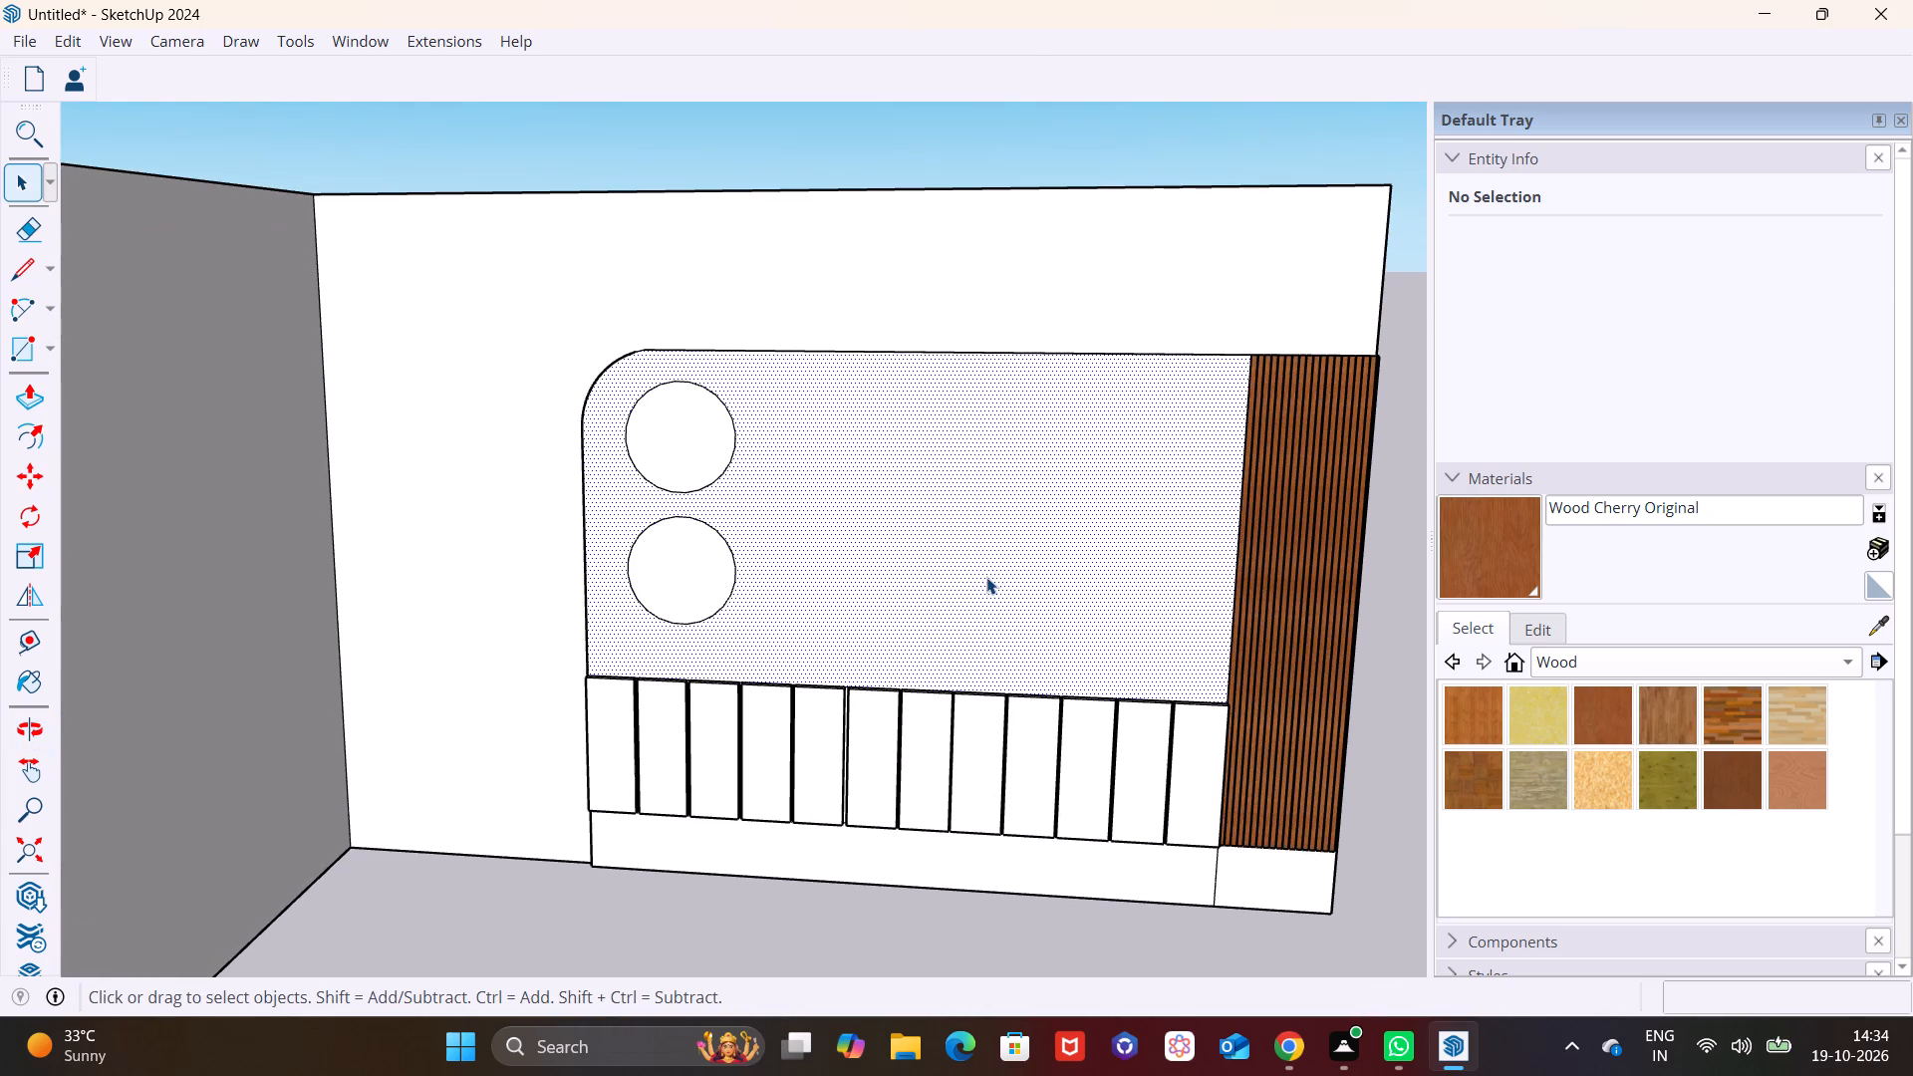
pyautogui.click(1658, 659)
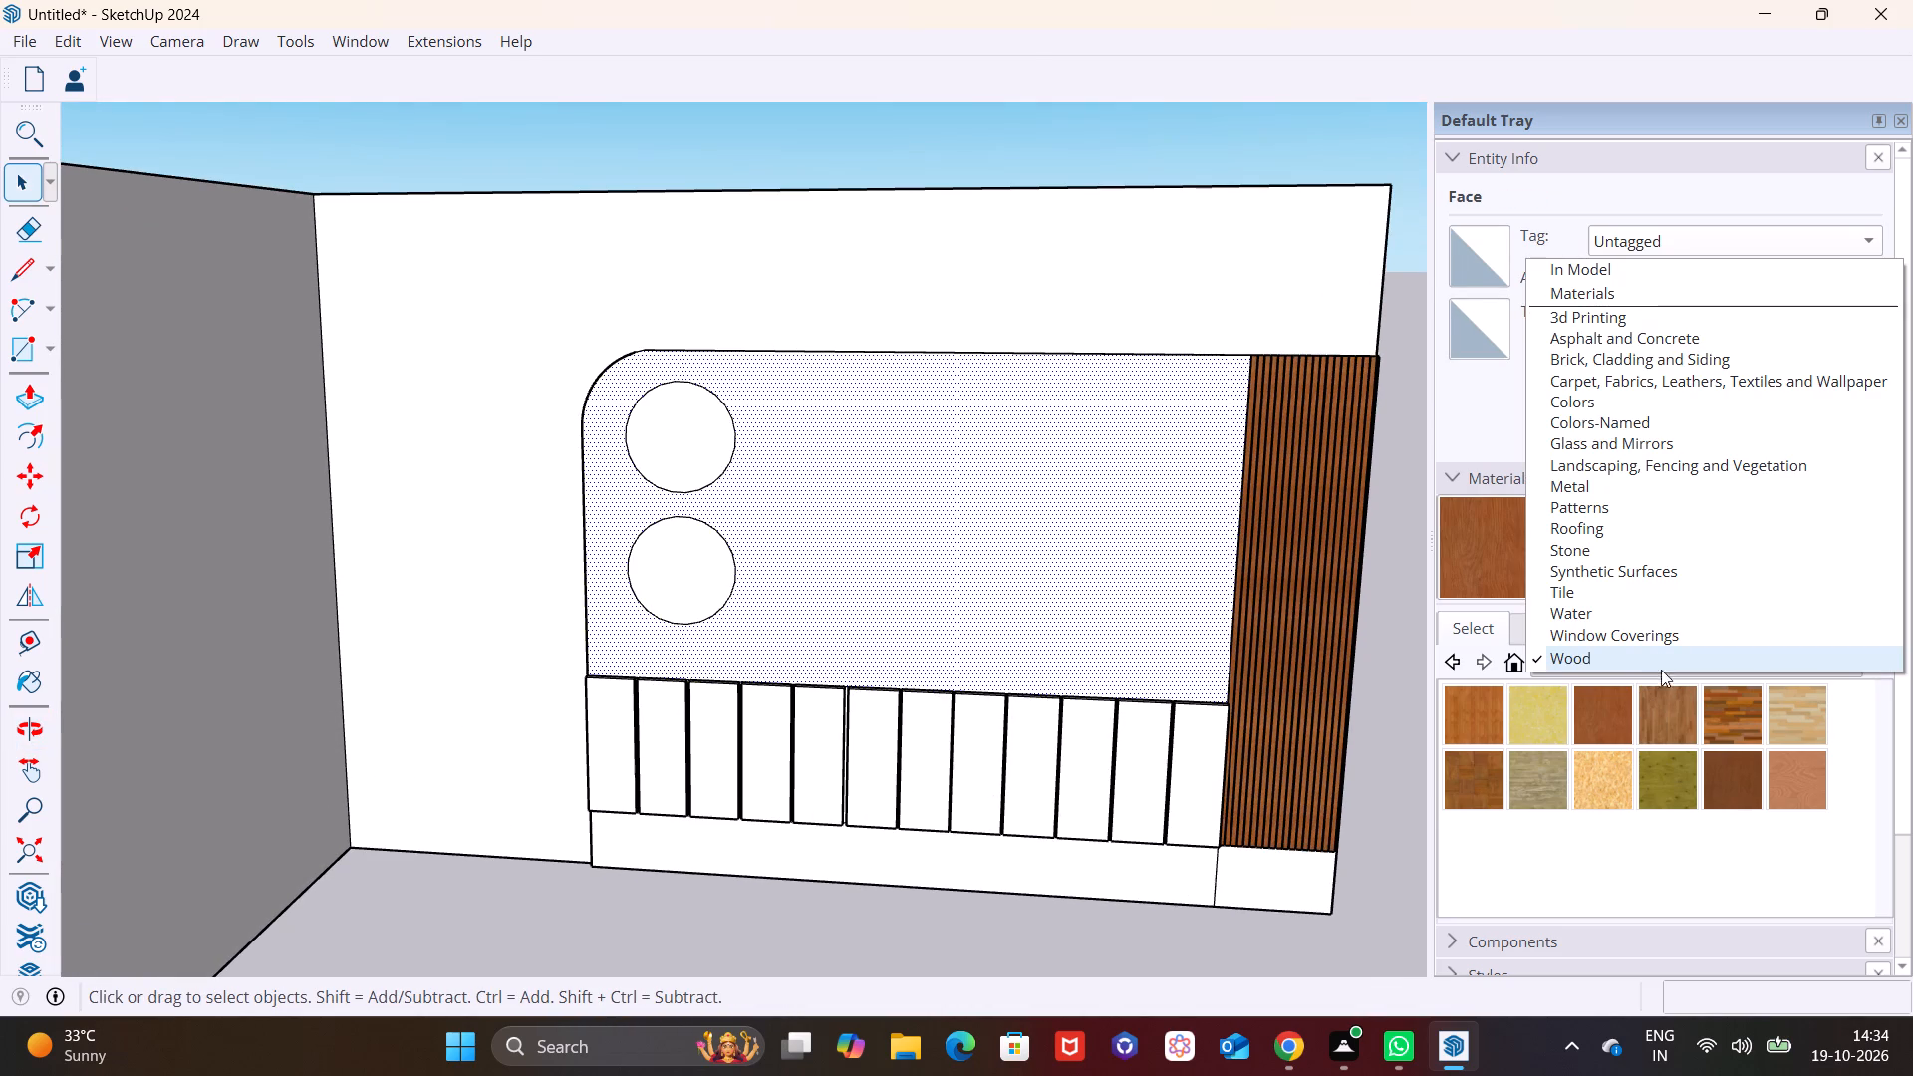
pyautogui.click(1605, 411)
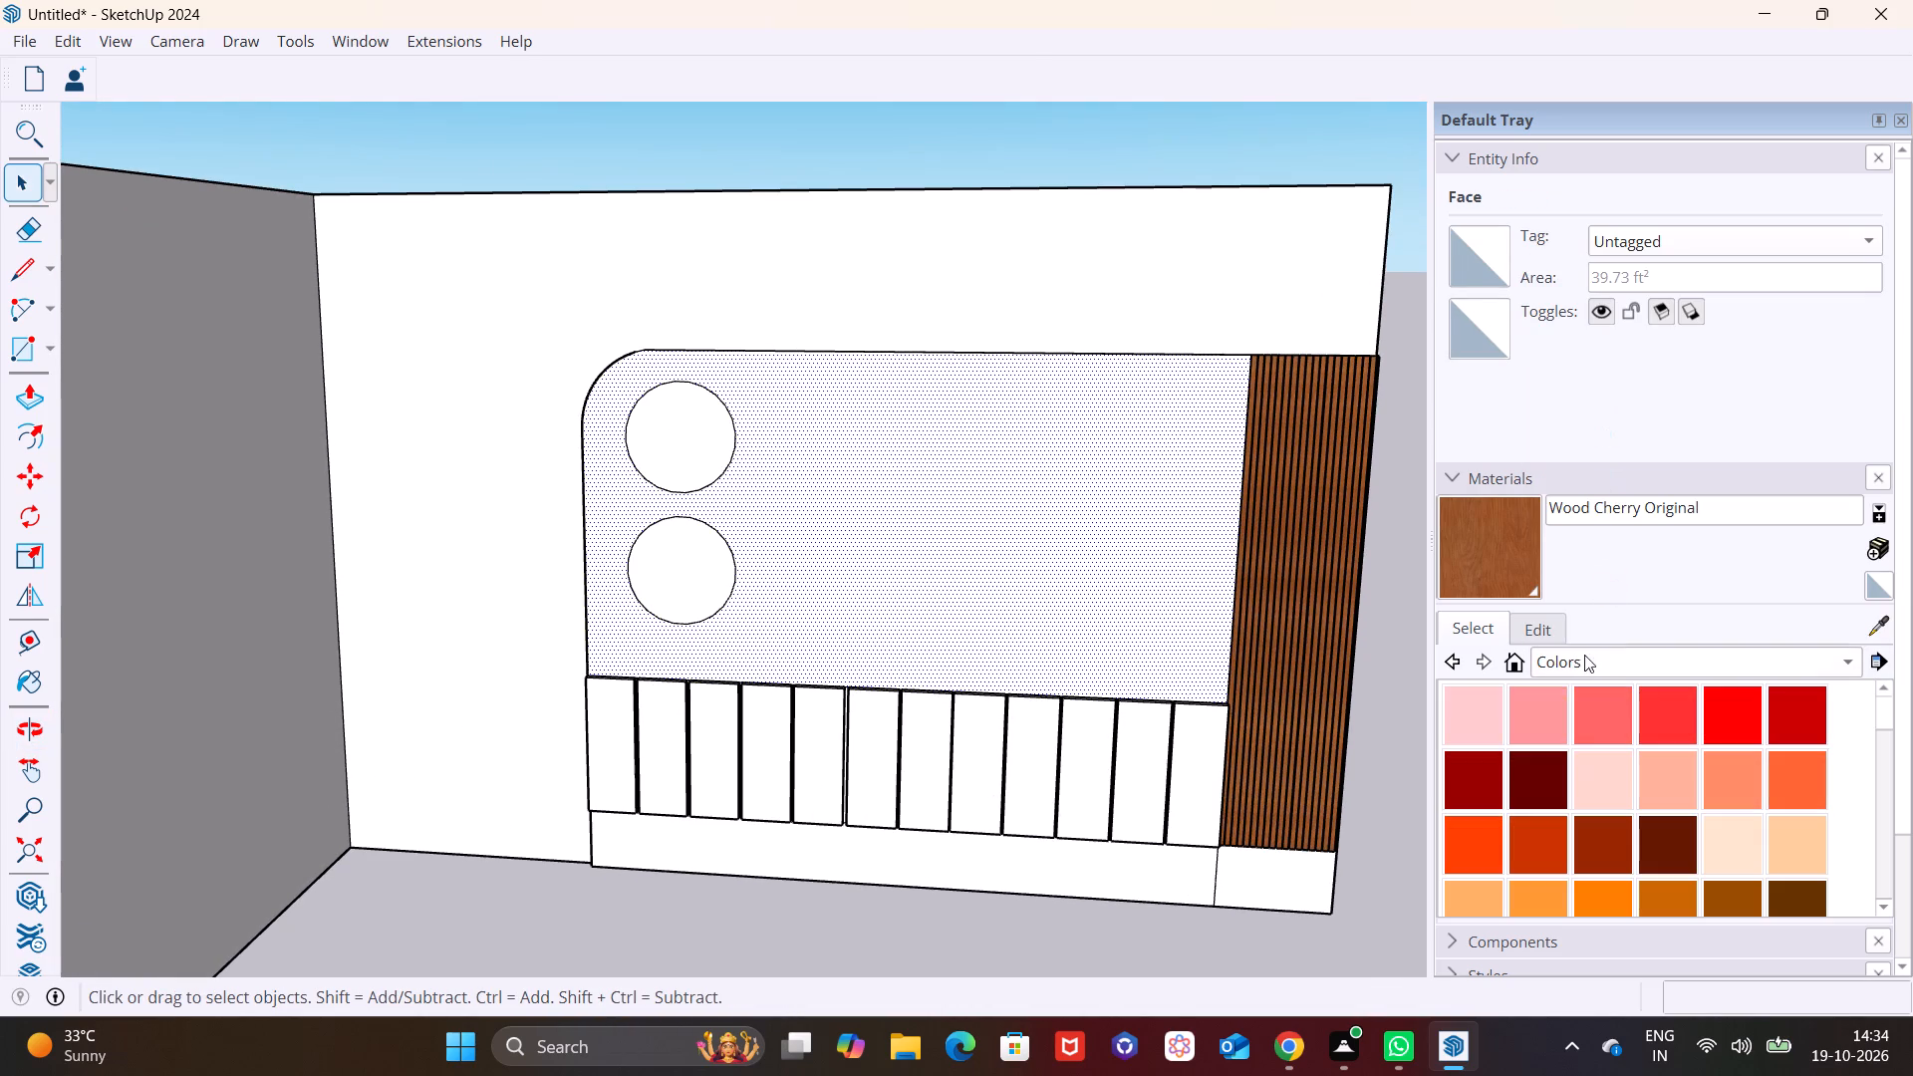
pyautogui.click(1588, 716)
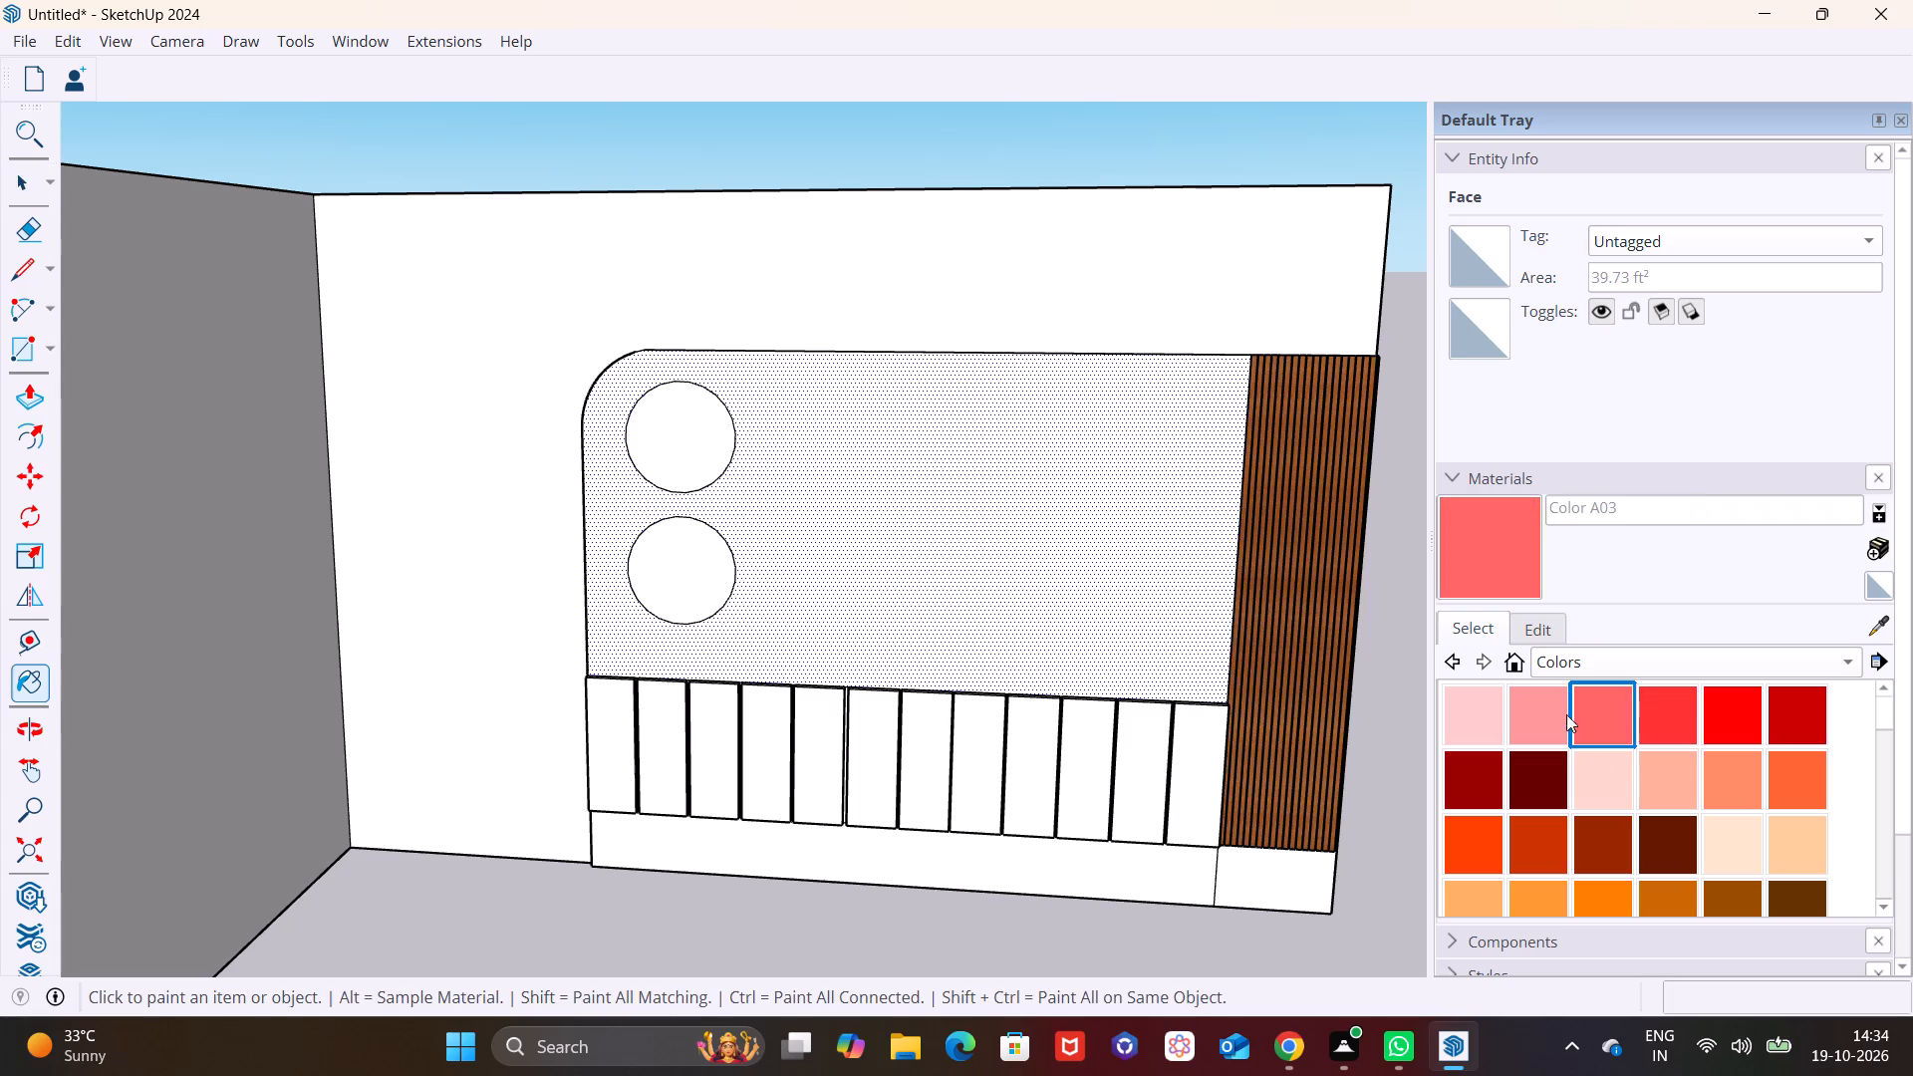
pyautogui.click(1045, 586)
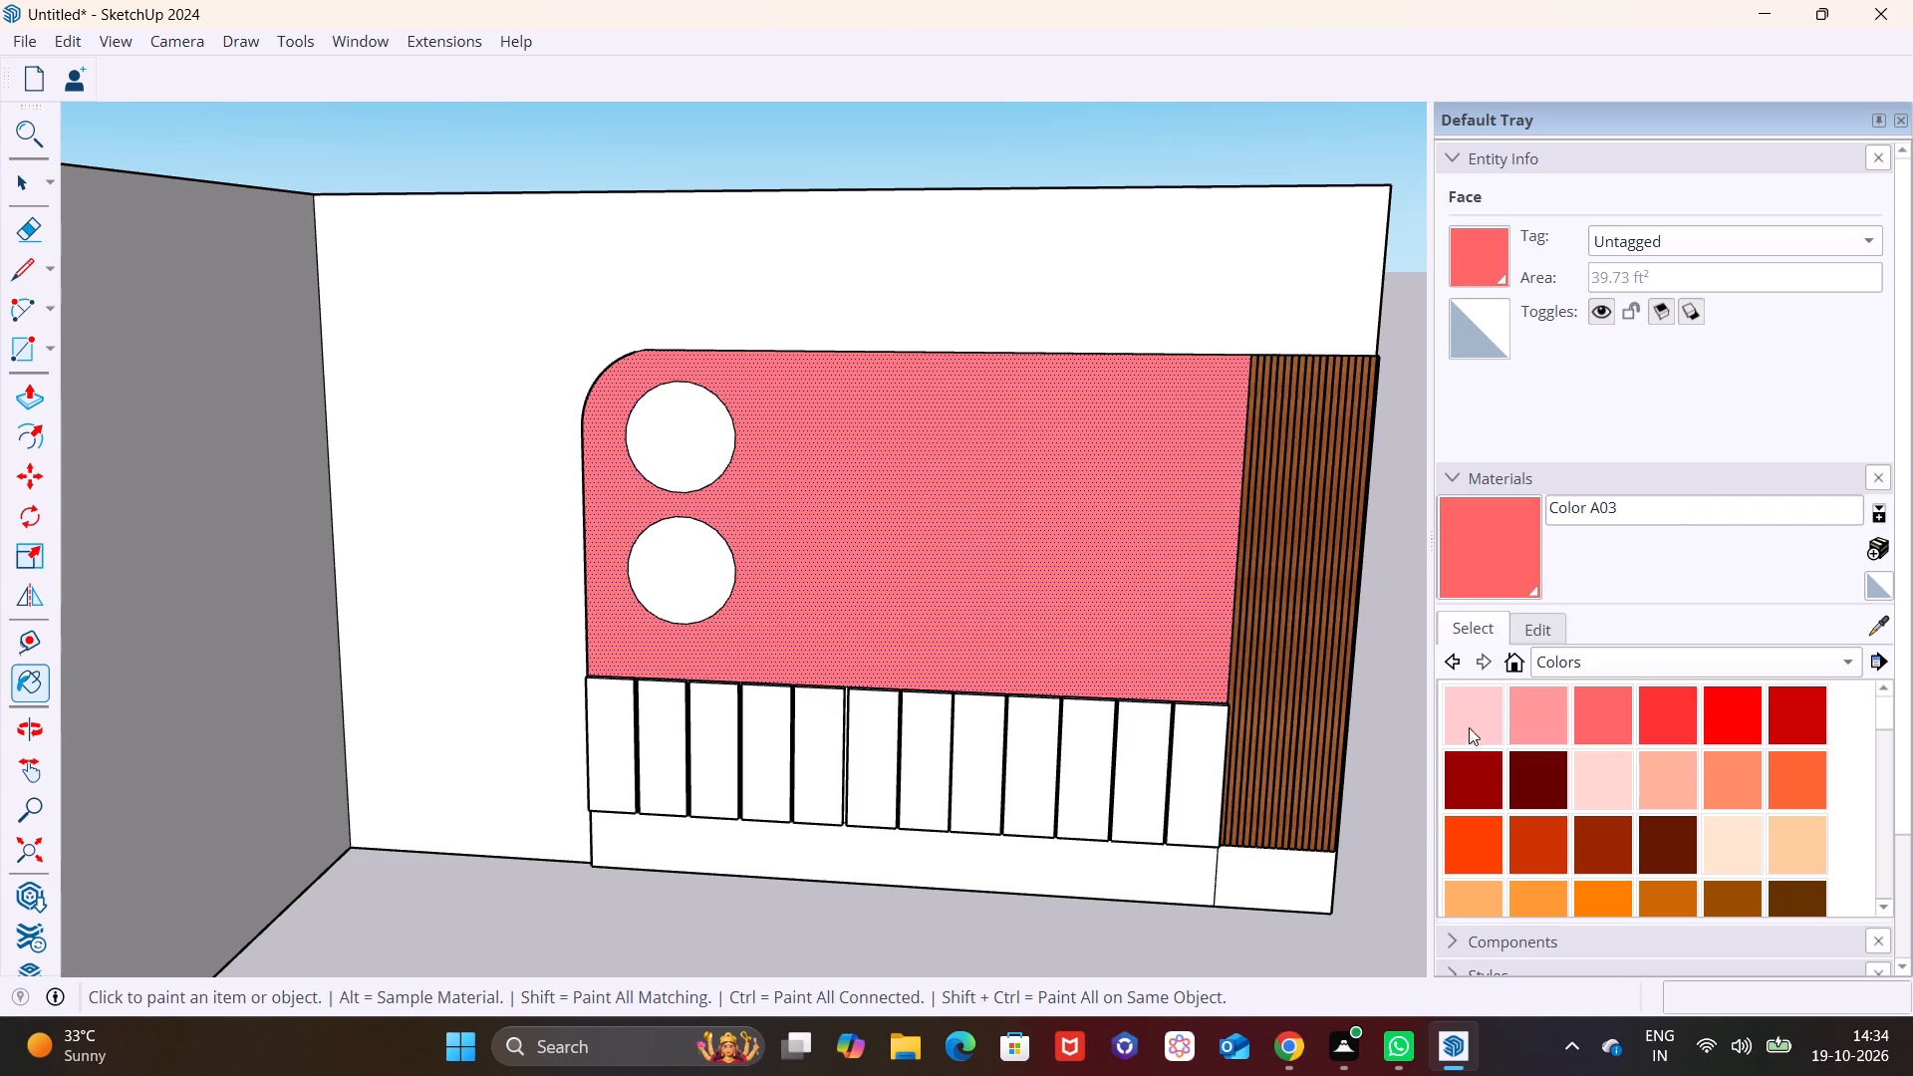
pyautogui.click(1627, 726)
pyautogui.click(1136, 586)
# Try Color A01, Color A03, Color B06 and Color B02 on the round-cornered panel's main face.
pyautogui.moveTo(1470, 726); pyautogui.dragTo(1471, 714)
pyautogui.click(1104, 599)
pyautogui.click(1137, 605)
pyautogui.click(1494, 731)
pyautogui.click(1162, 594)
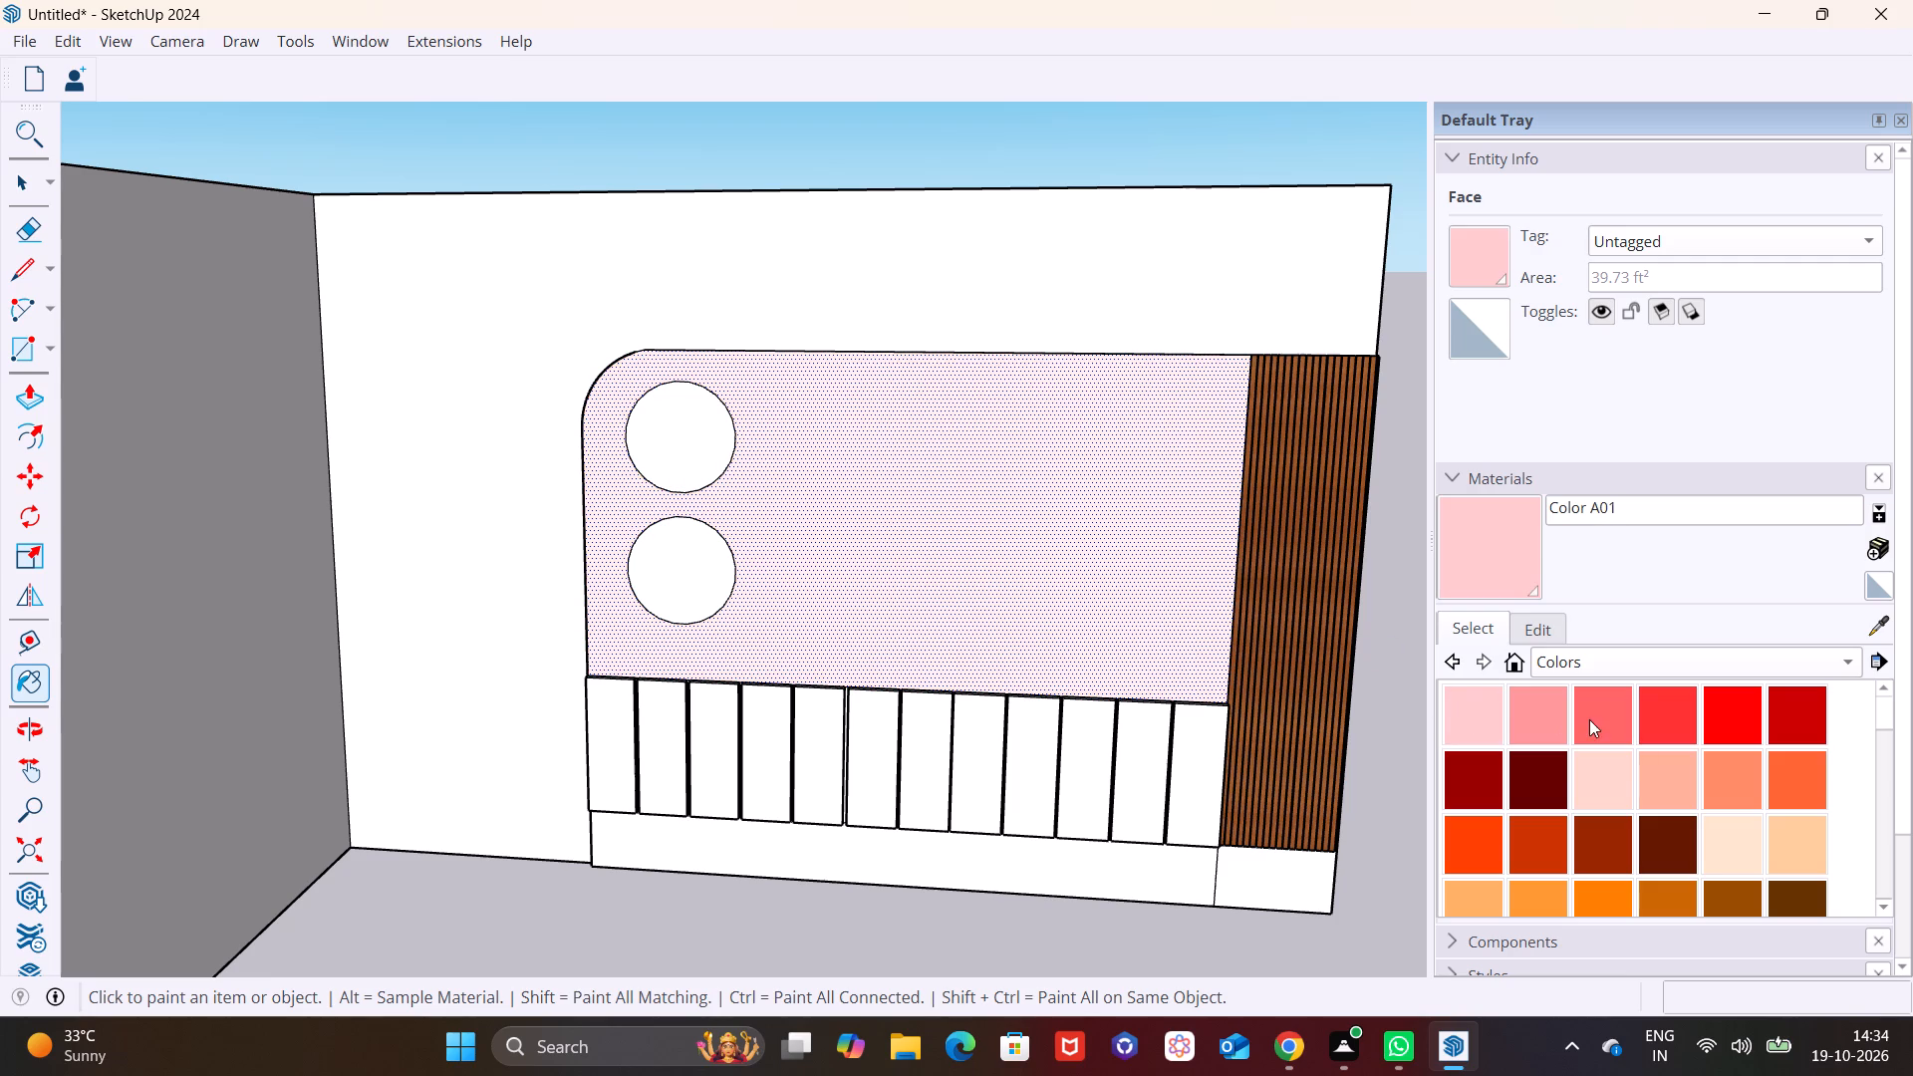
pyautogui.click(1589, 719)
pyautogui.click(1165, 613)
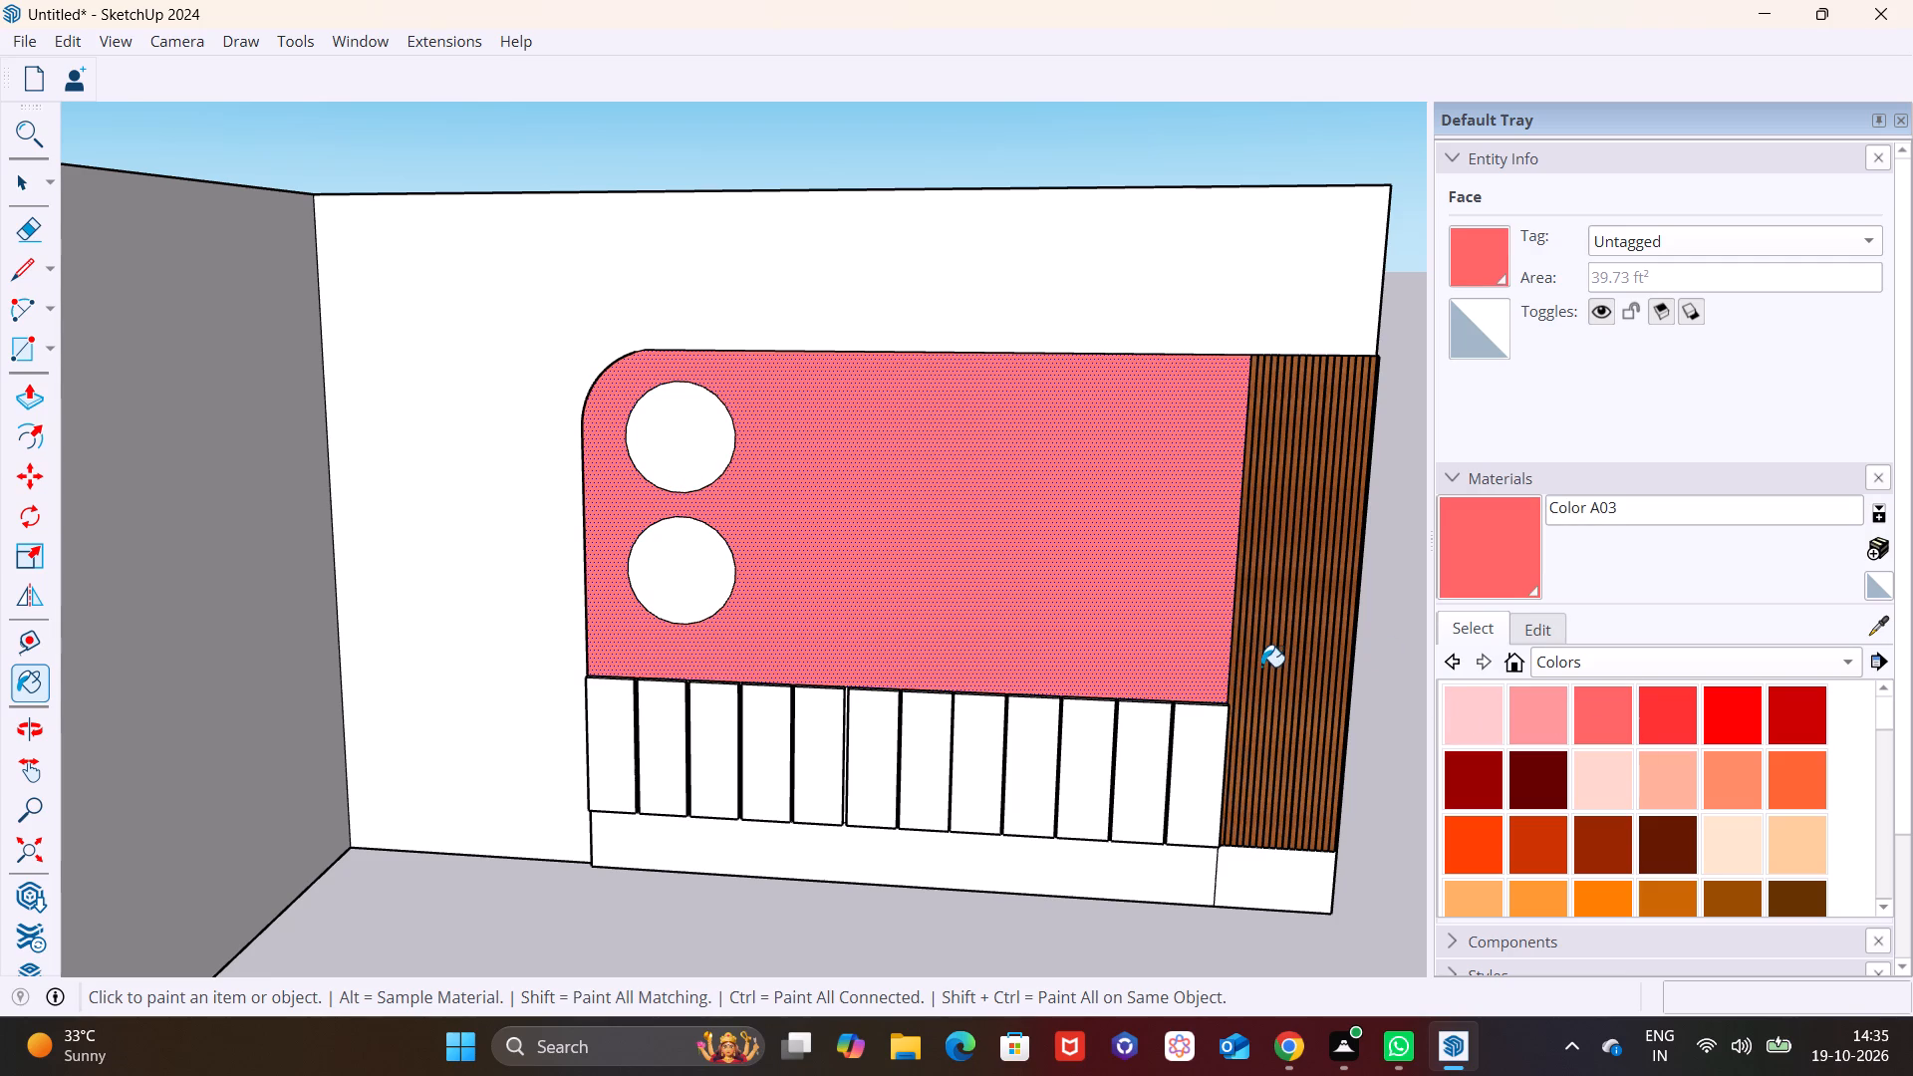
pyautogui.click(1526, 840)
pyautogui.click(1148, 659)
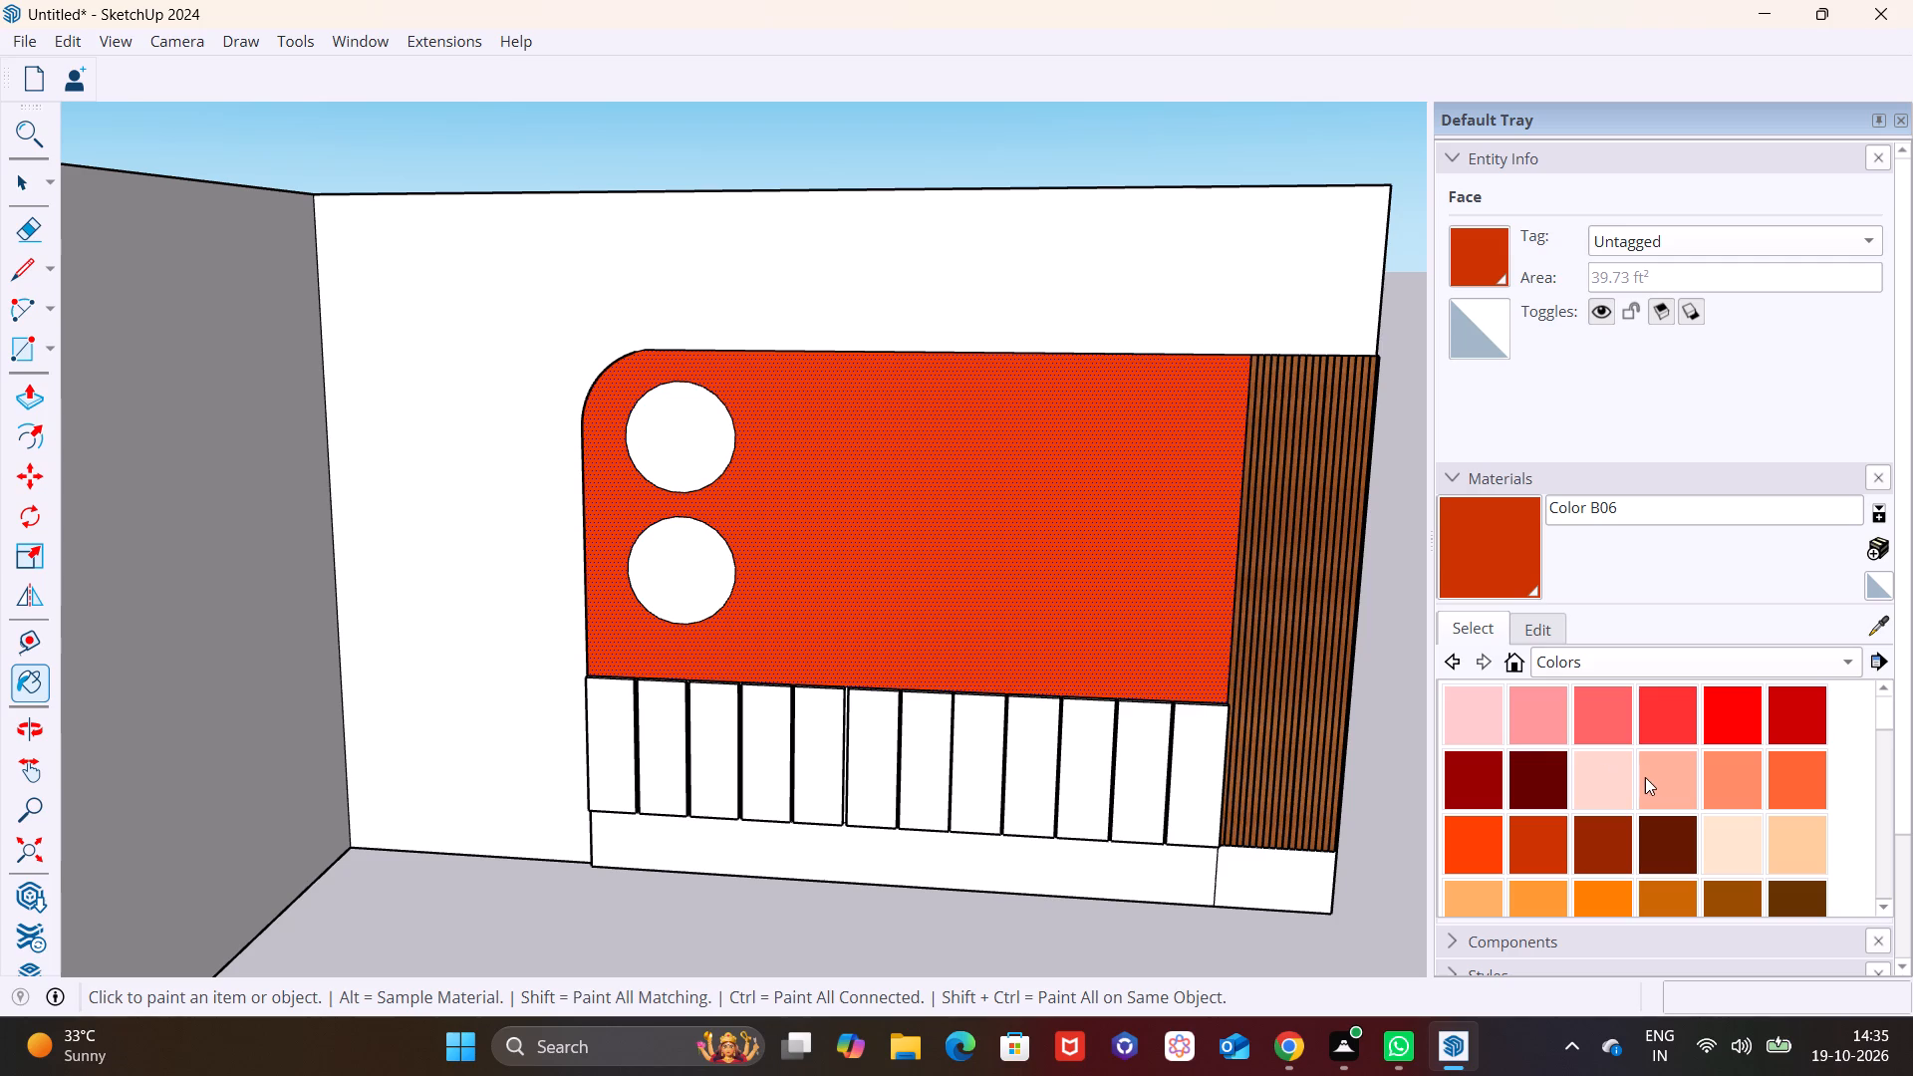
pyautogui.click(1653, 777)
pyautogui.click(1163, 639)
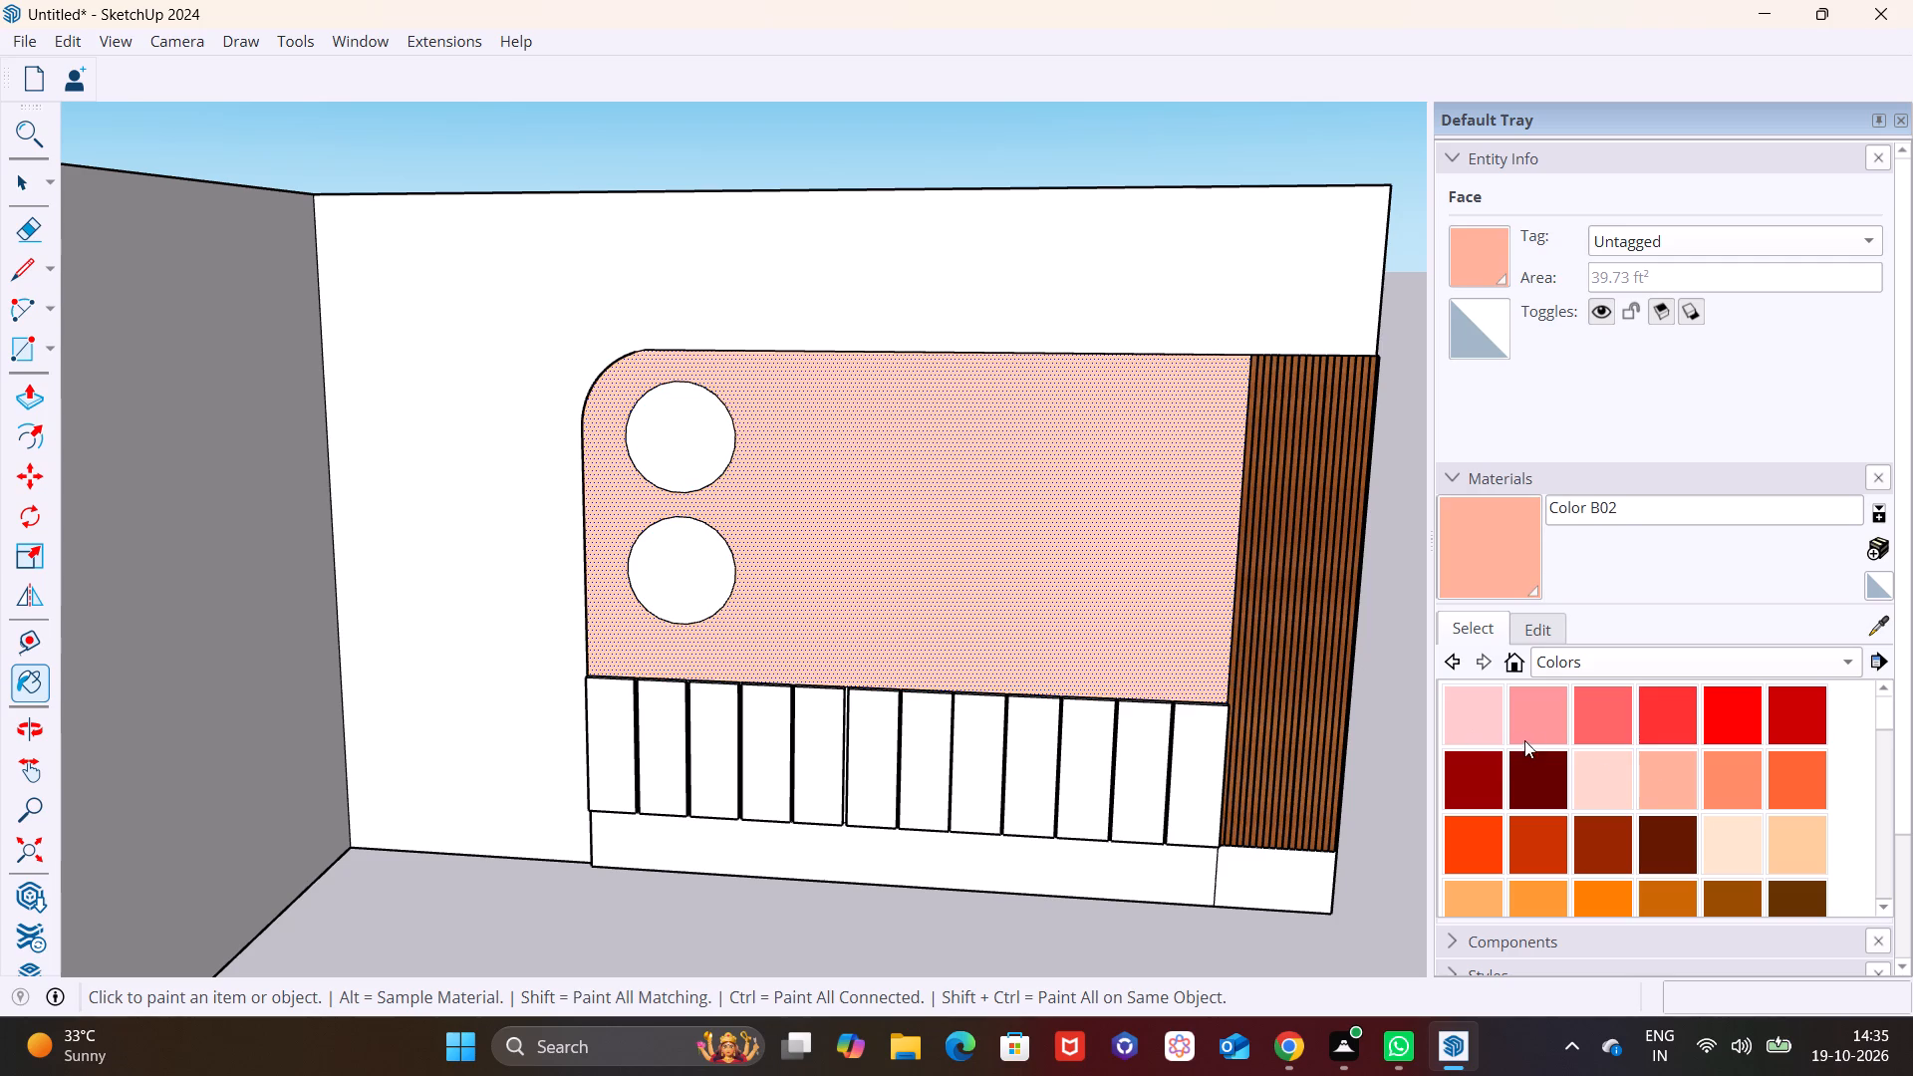
# Paint the round-cornered panel's main face around the two circles with Color A02.
pyautogui.click(1522, 729)
pyautogui.click(1121, 605)
pyautogui.scroll(-3, 1121, 605)
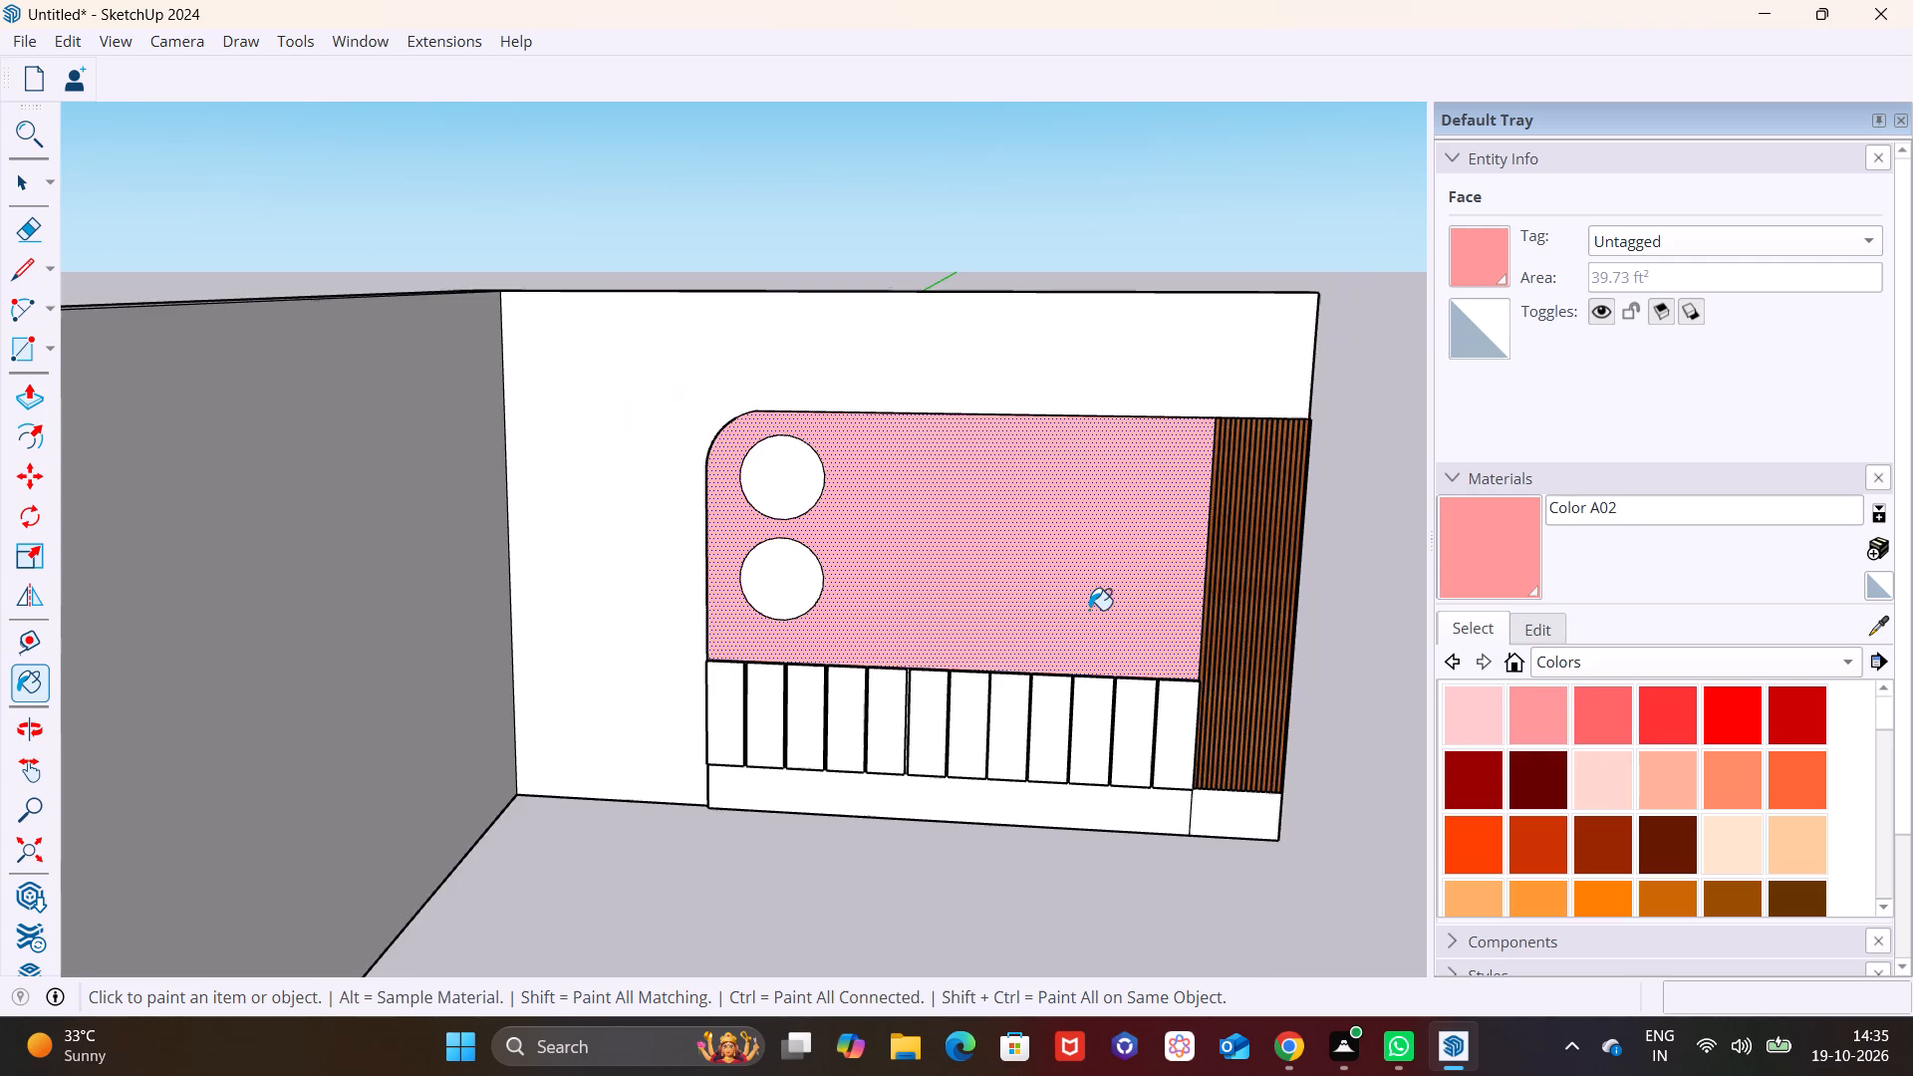
pyautogui.scroll(-1, 1089, 610)
pyautogui.scroll(1, 992, 794)
pyautogui.scroll(-2, 1018, 742)
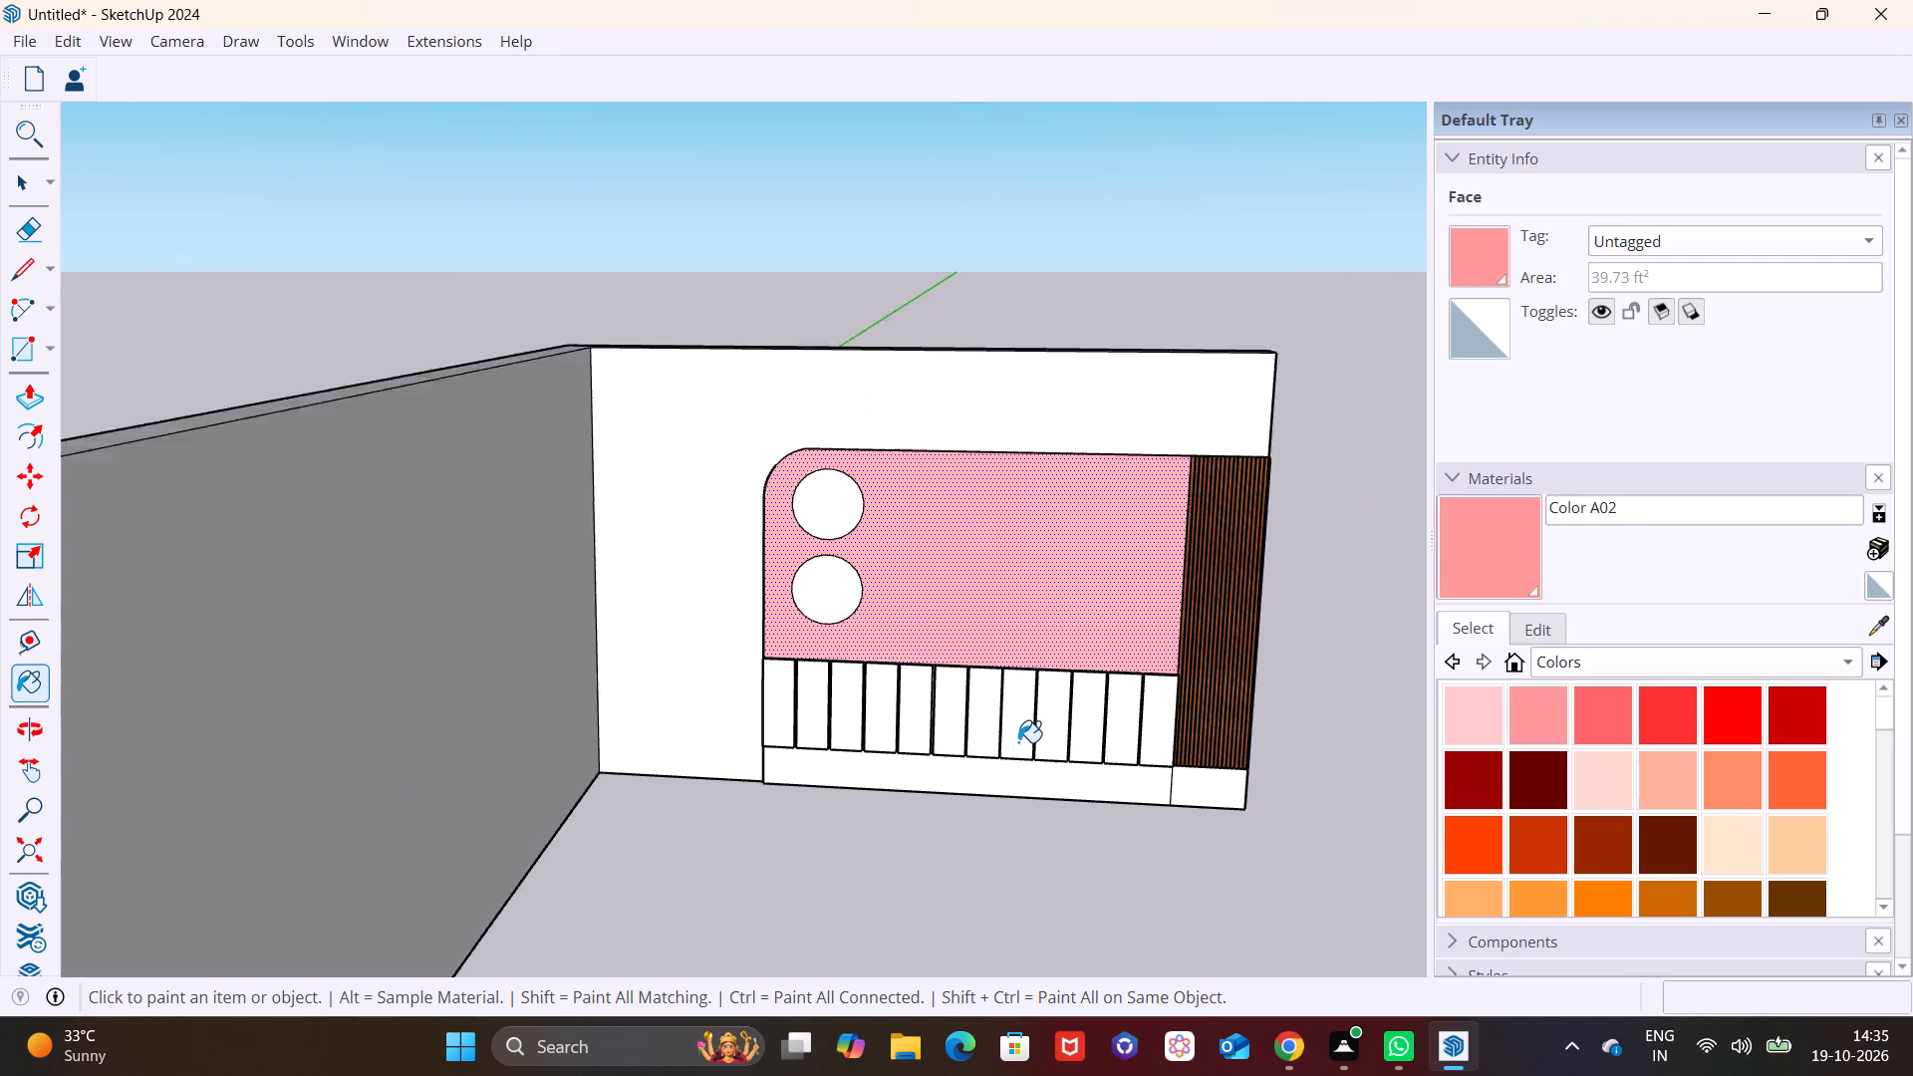
pyautogui.scroll(-4, 1018, 742)
# Search the 3D Warehouse for BED.
pyautogui.click(357, 48)
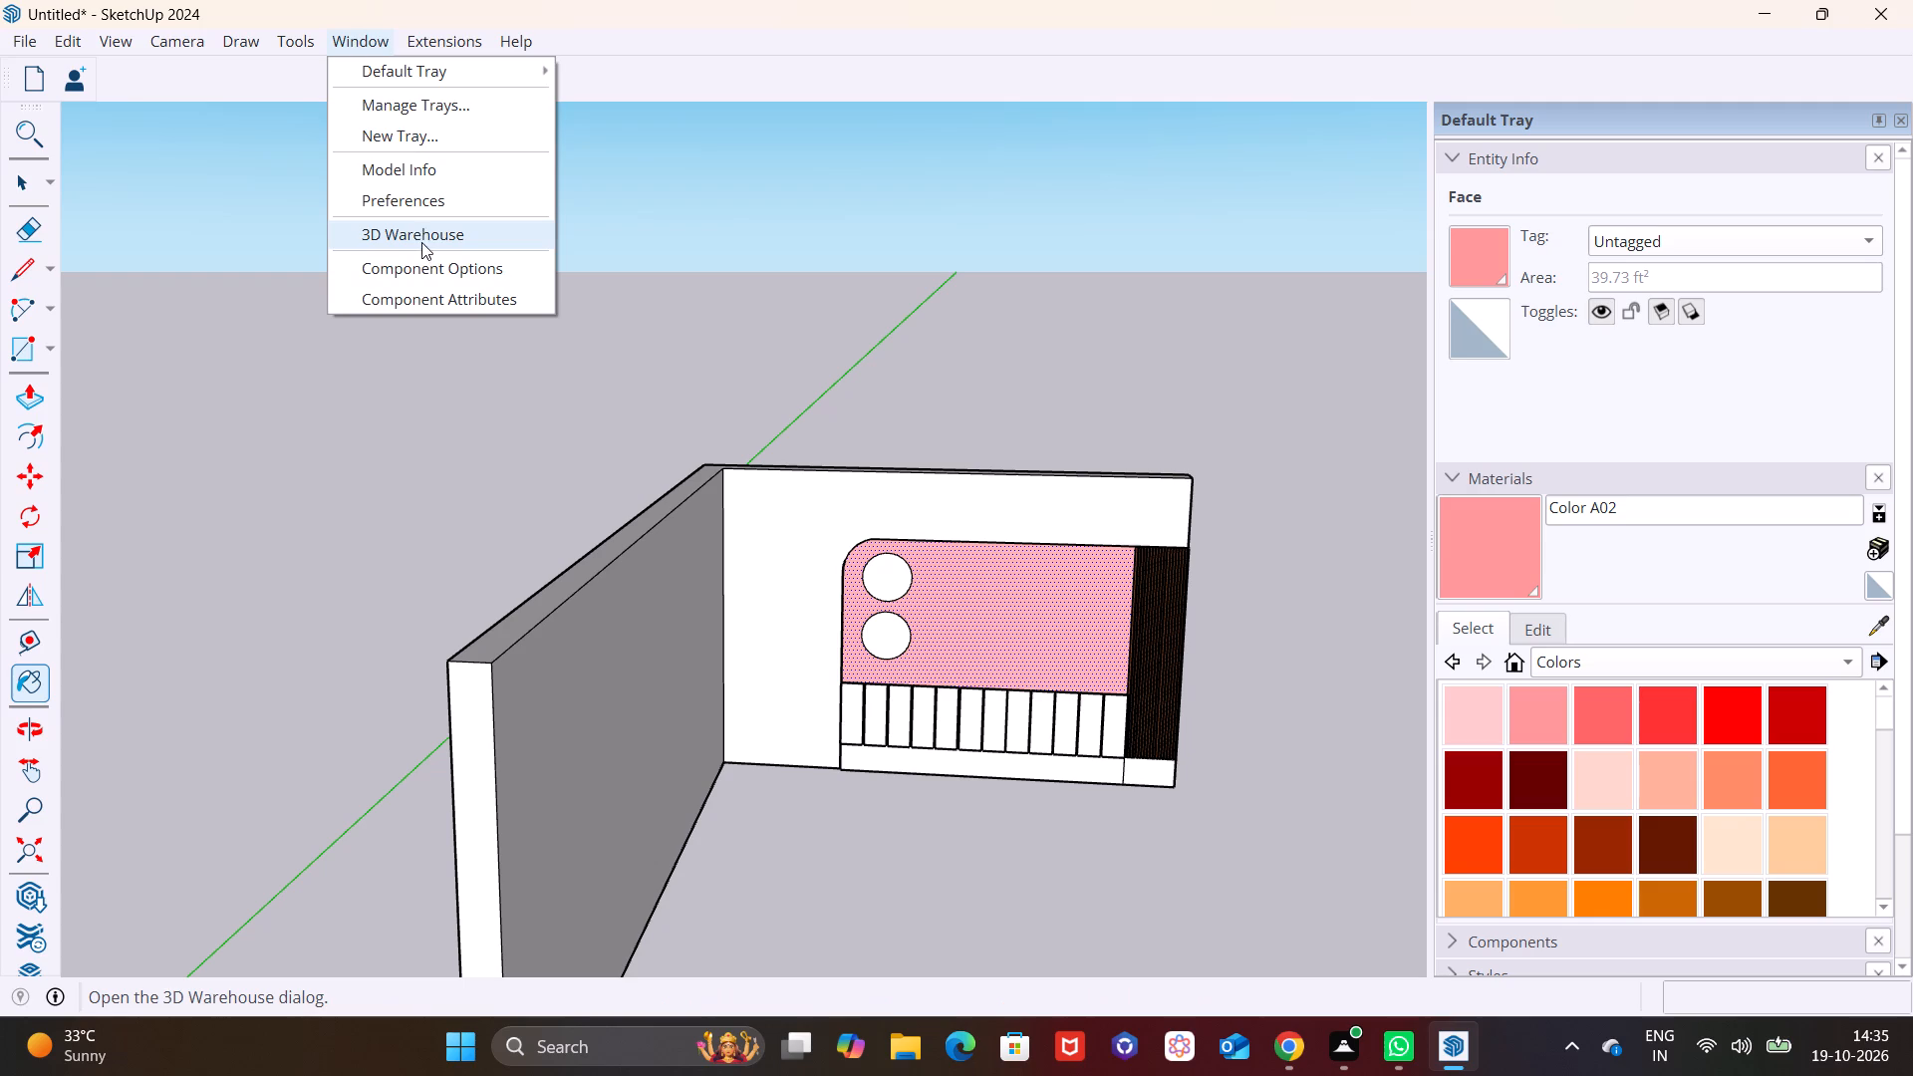
pyautogui.click(429, 233)
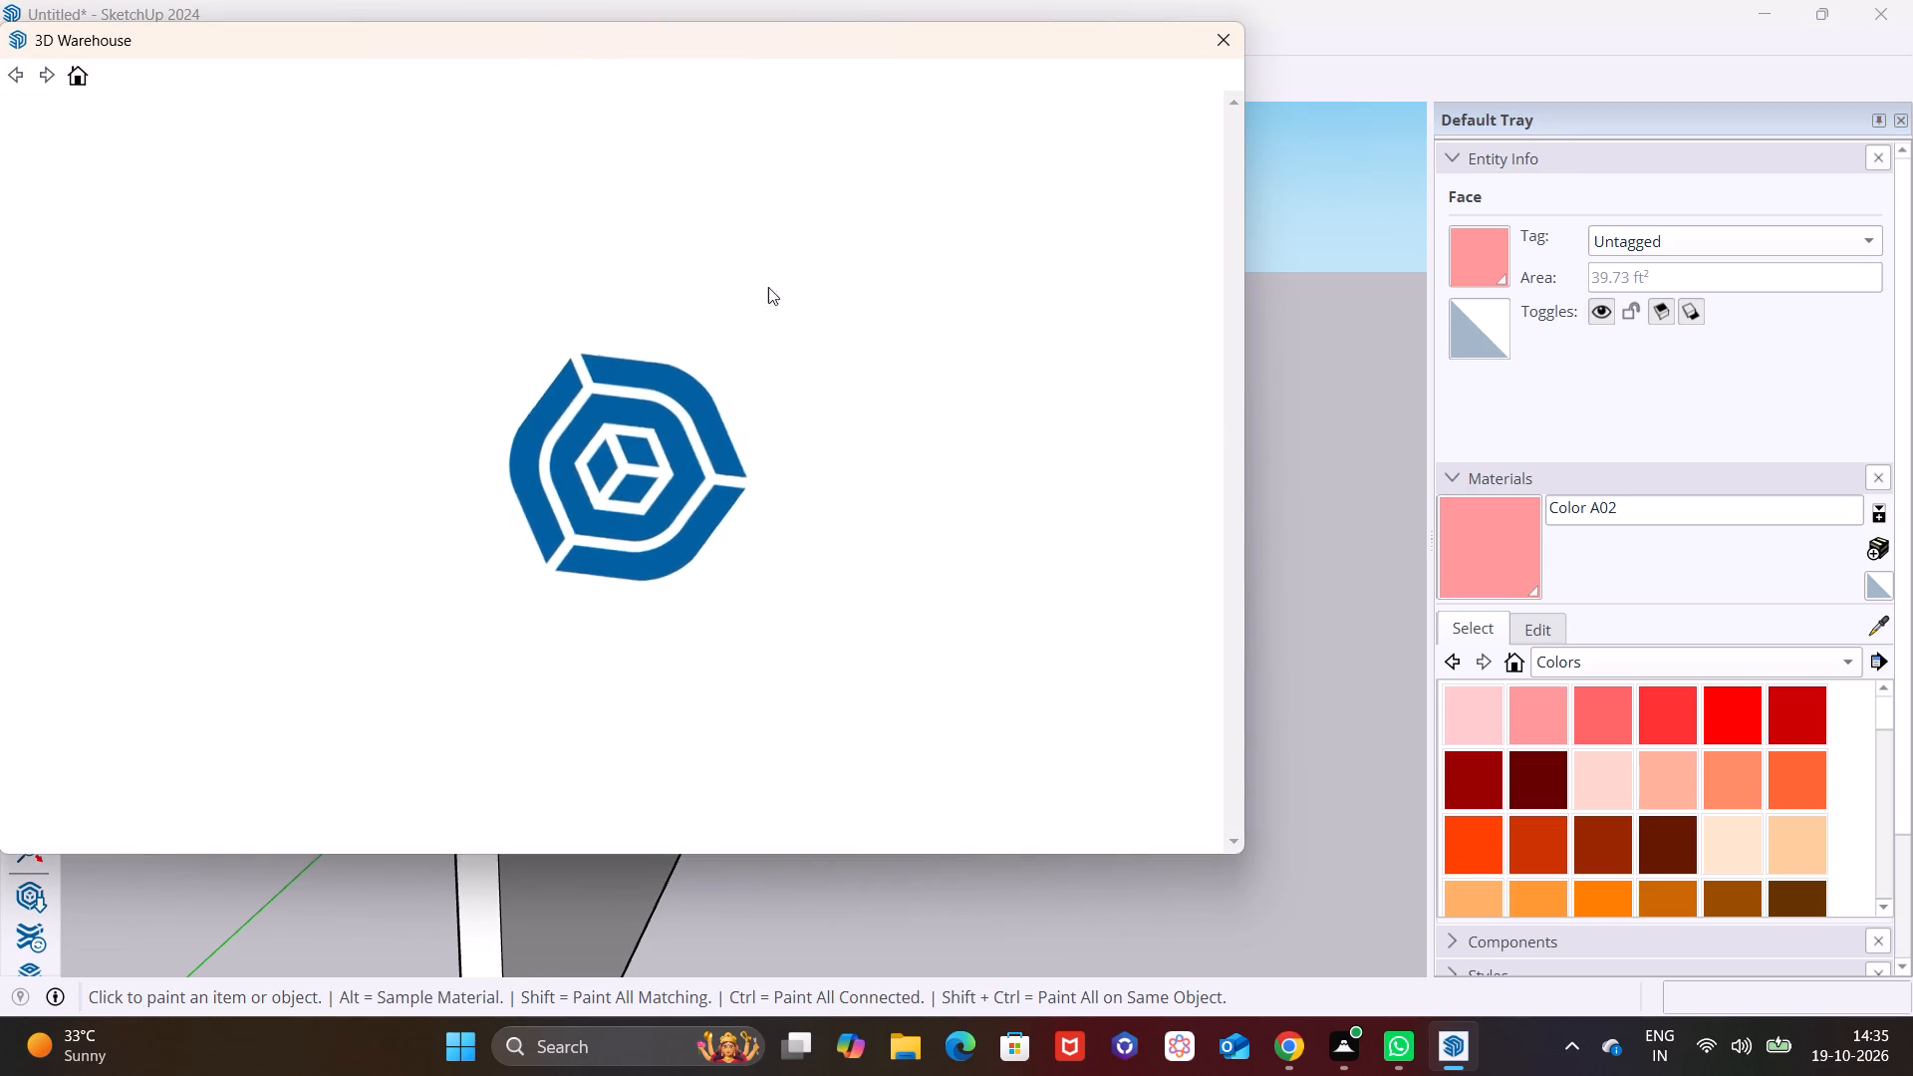
pyautogui.click(556, 116)
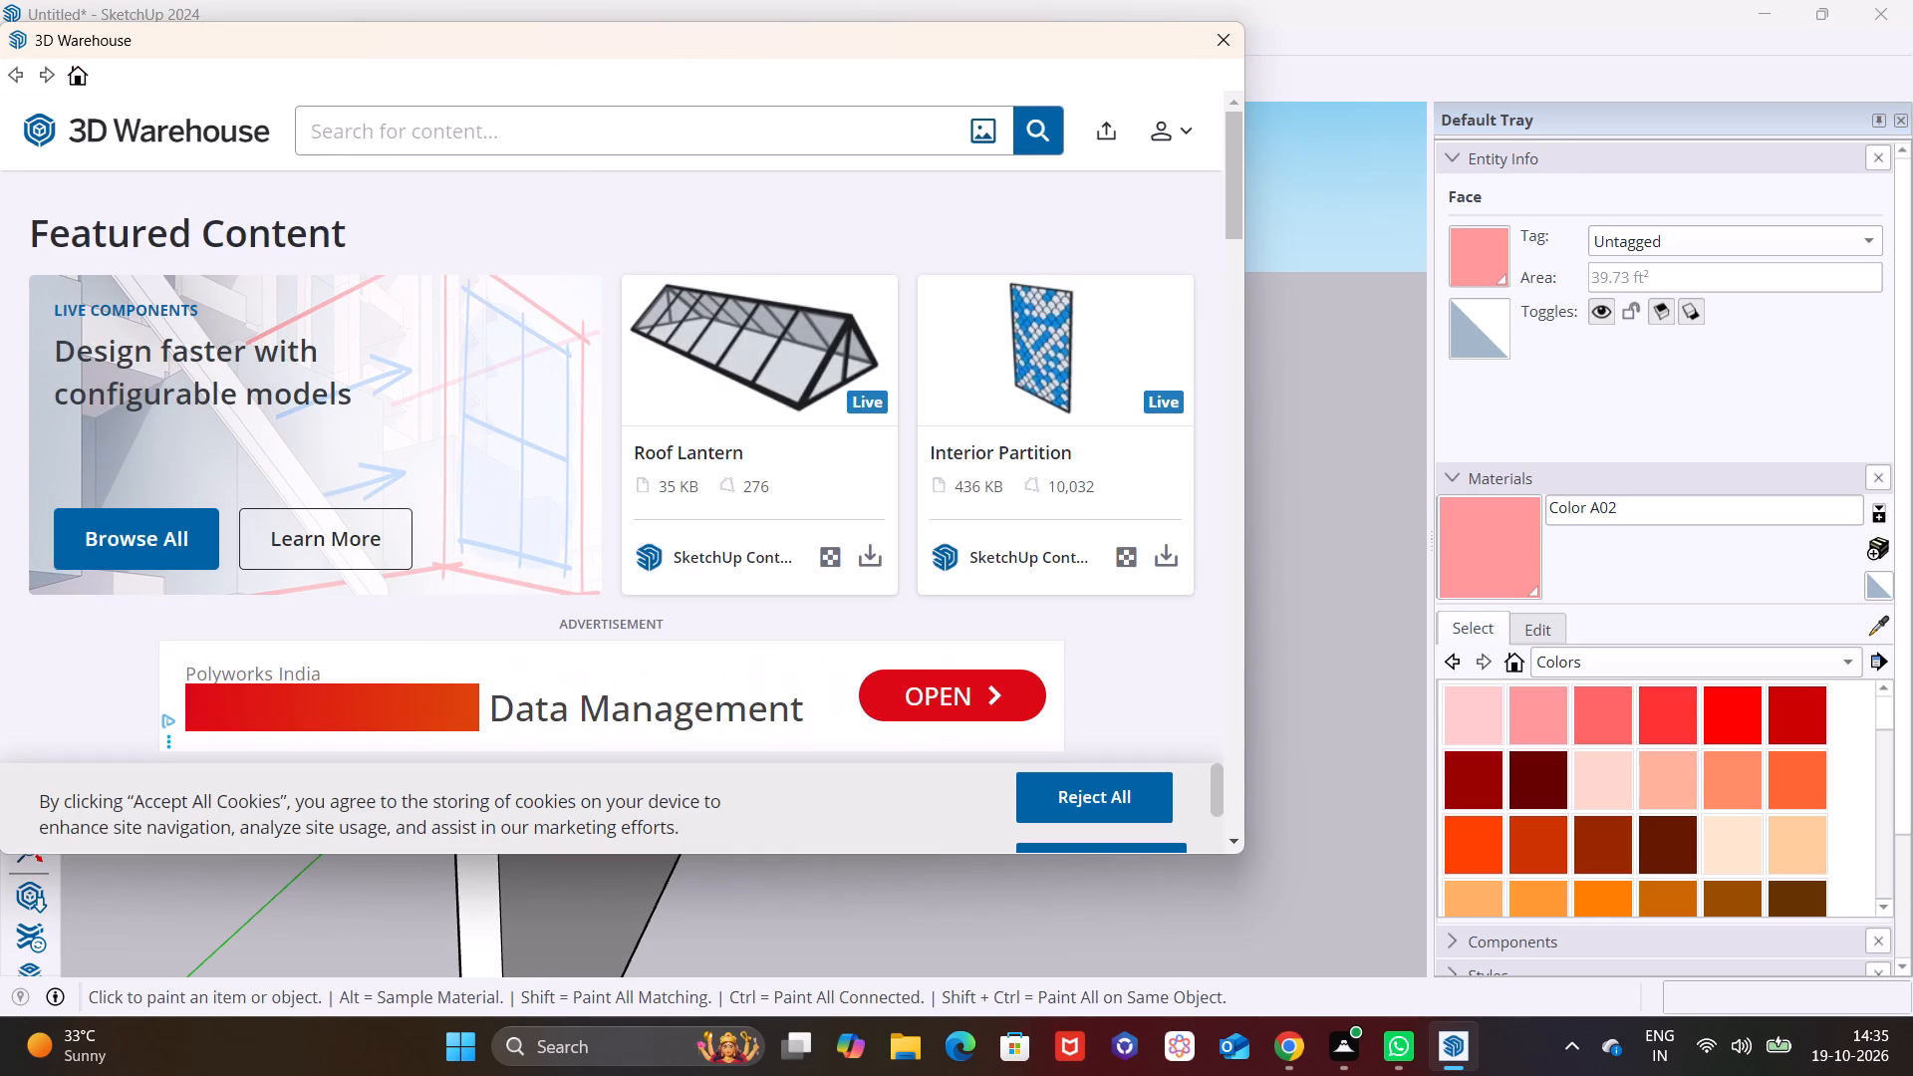
pyautogui.press('b')
pyautogui.write('ED')
pyautogui.press('Return')
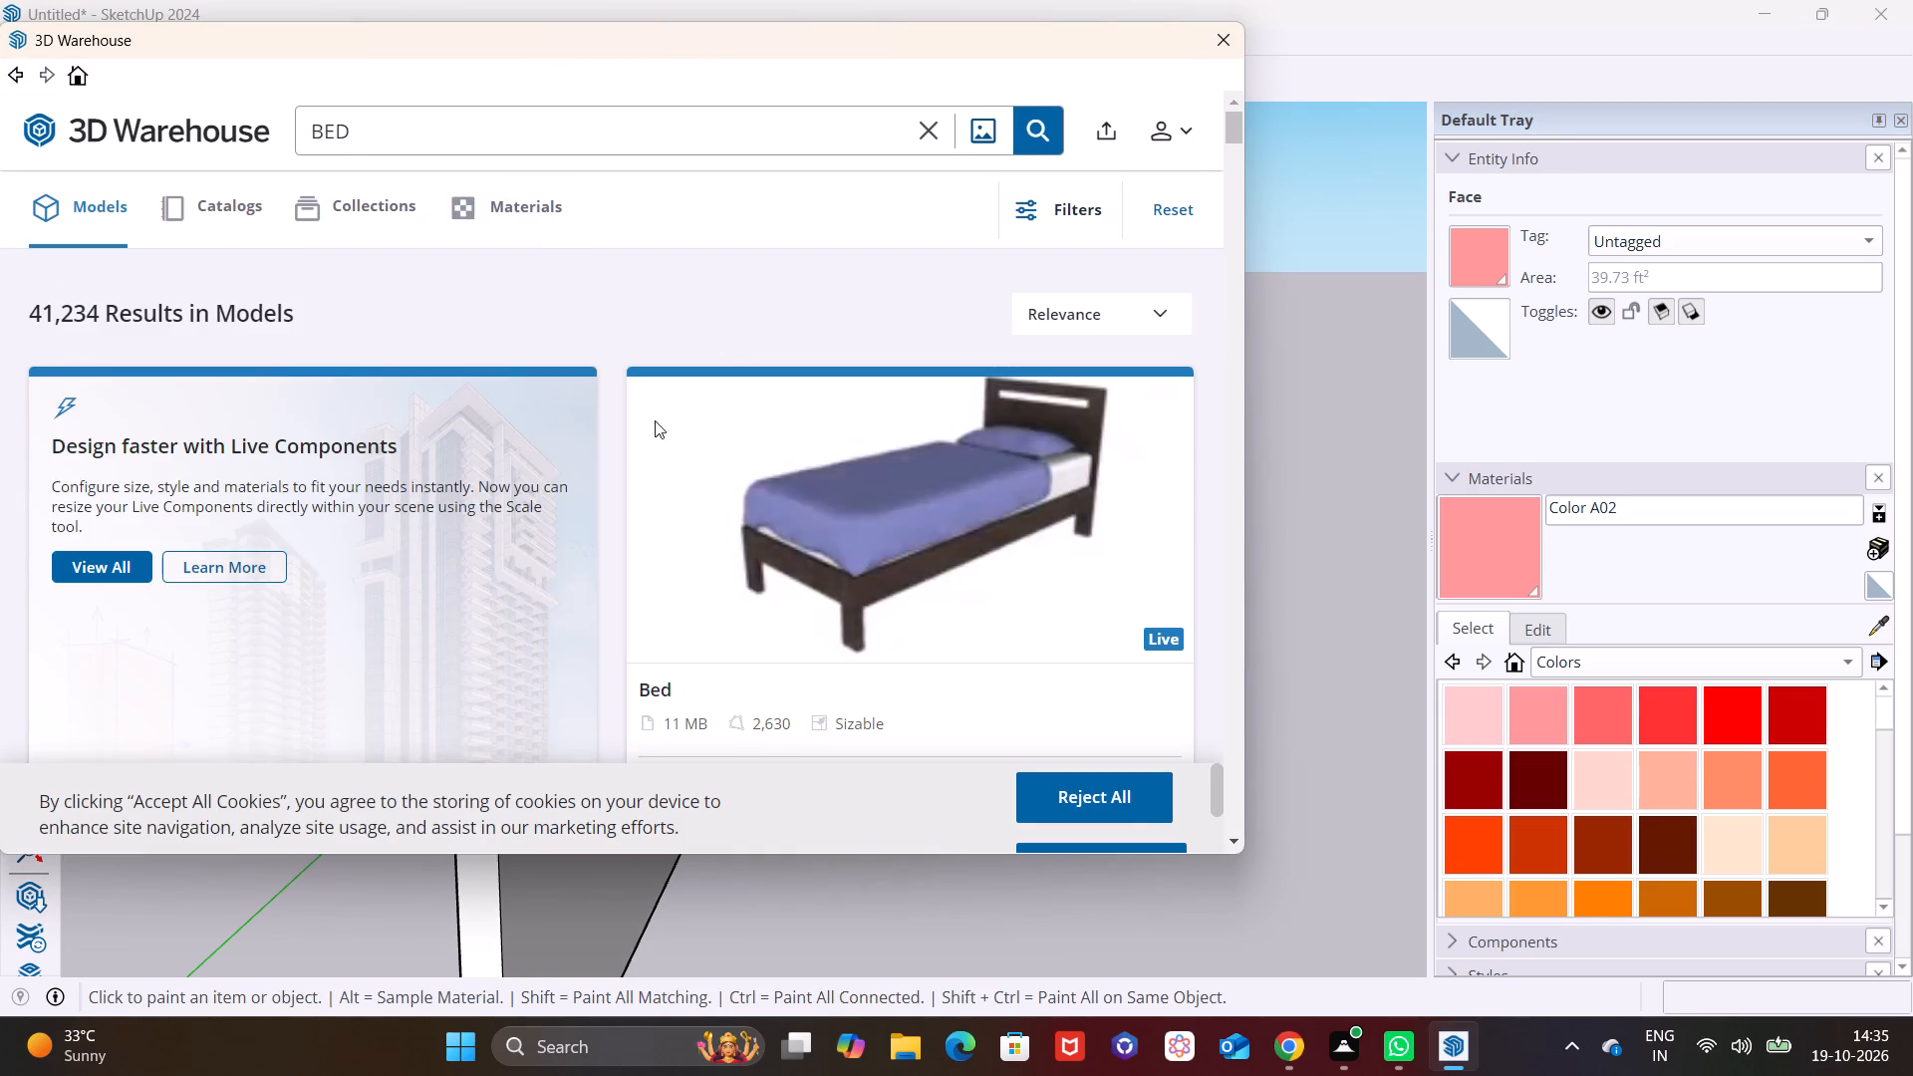
# Look through the bed models in the search results for one that suits the room.
pyautogui.scroll(-6, 760, 465)
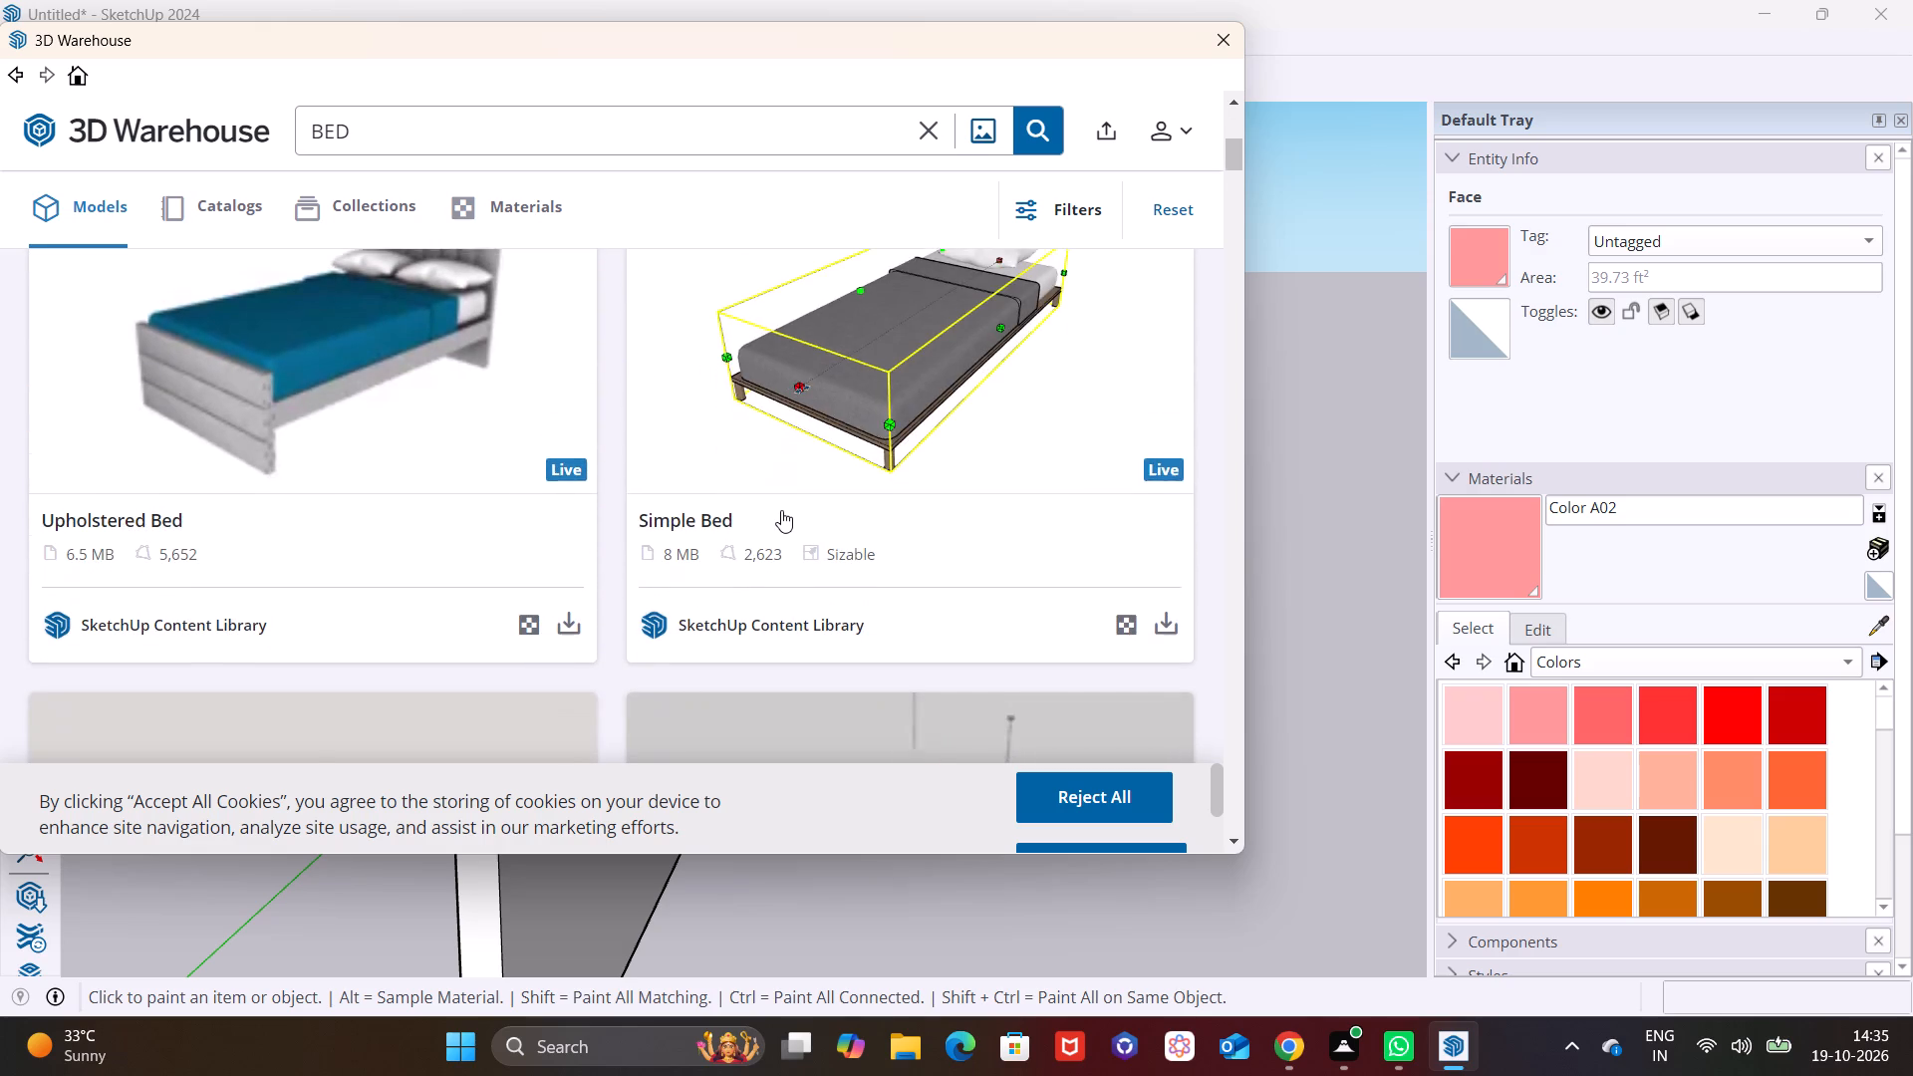
pyautogui.scroll(-2, 781, 510)
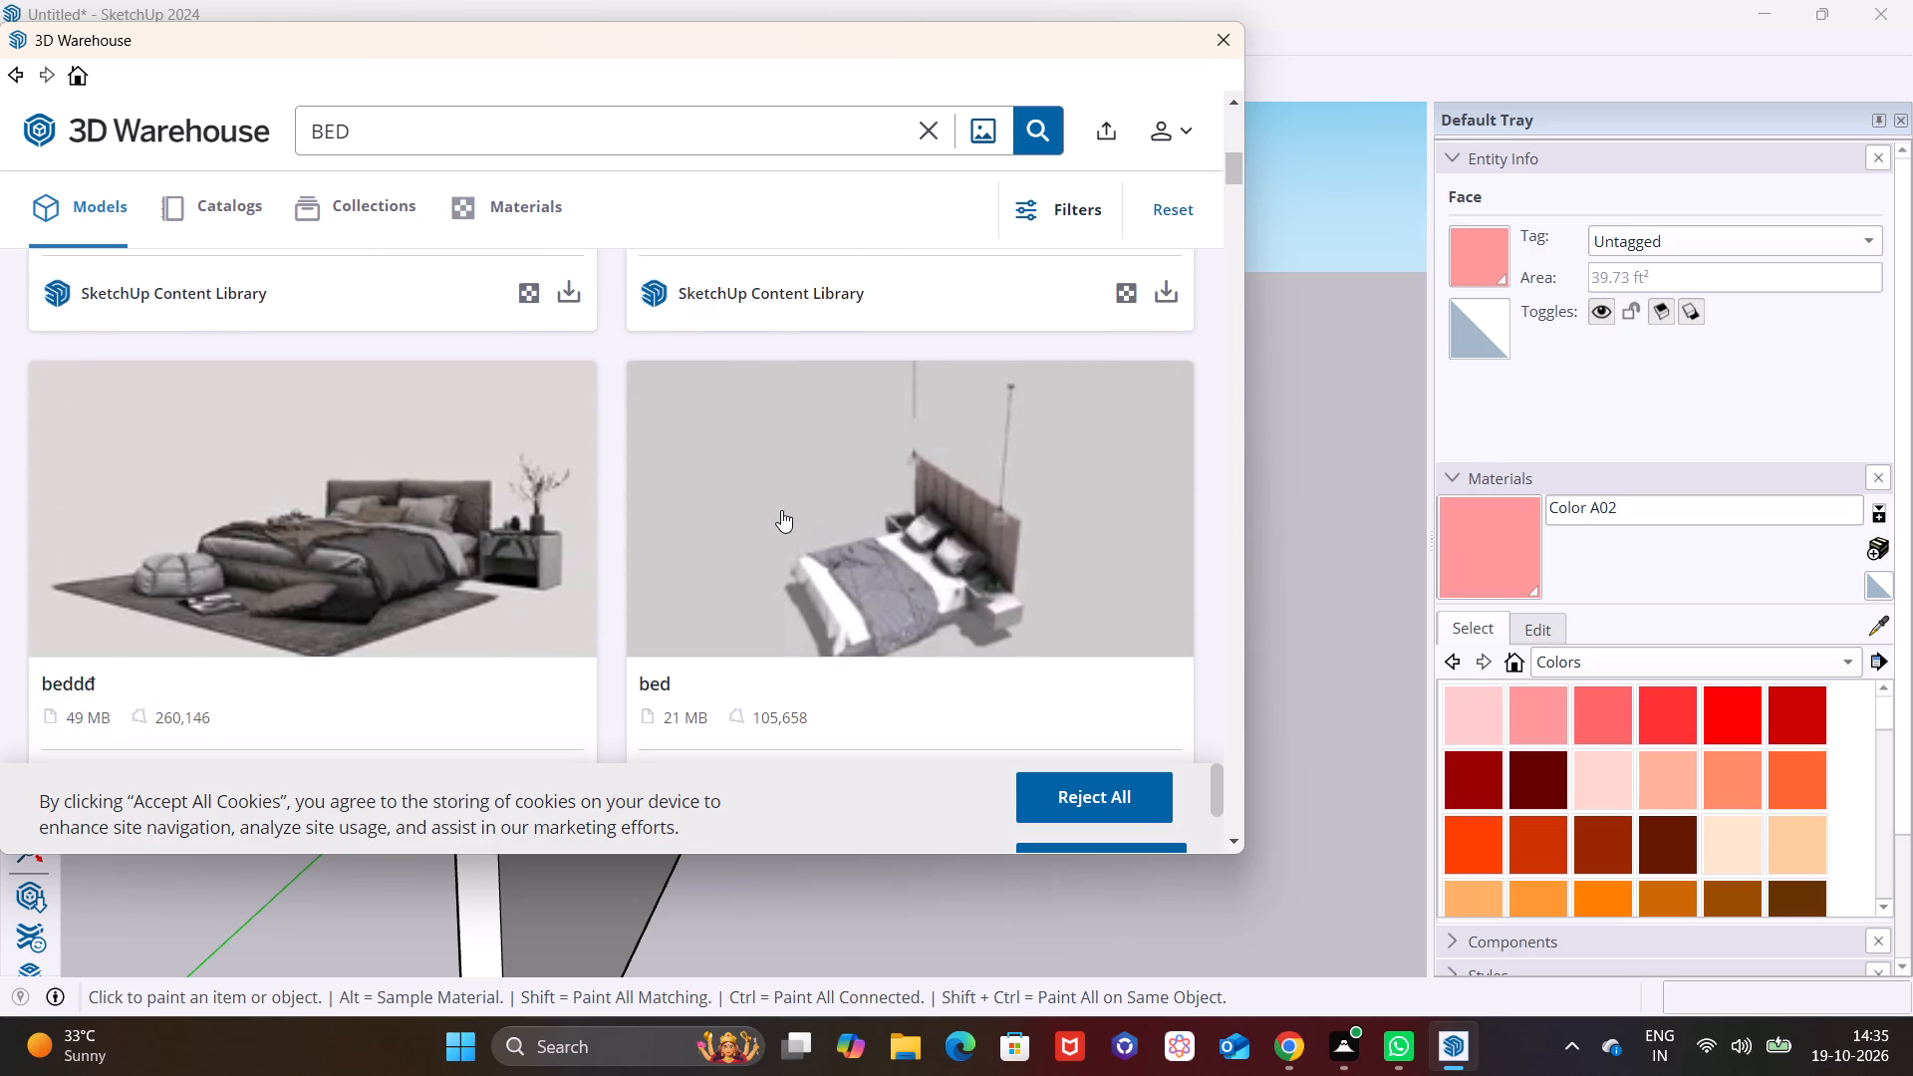
pyautogui.scroll(-7, 781, 510)
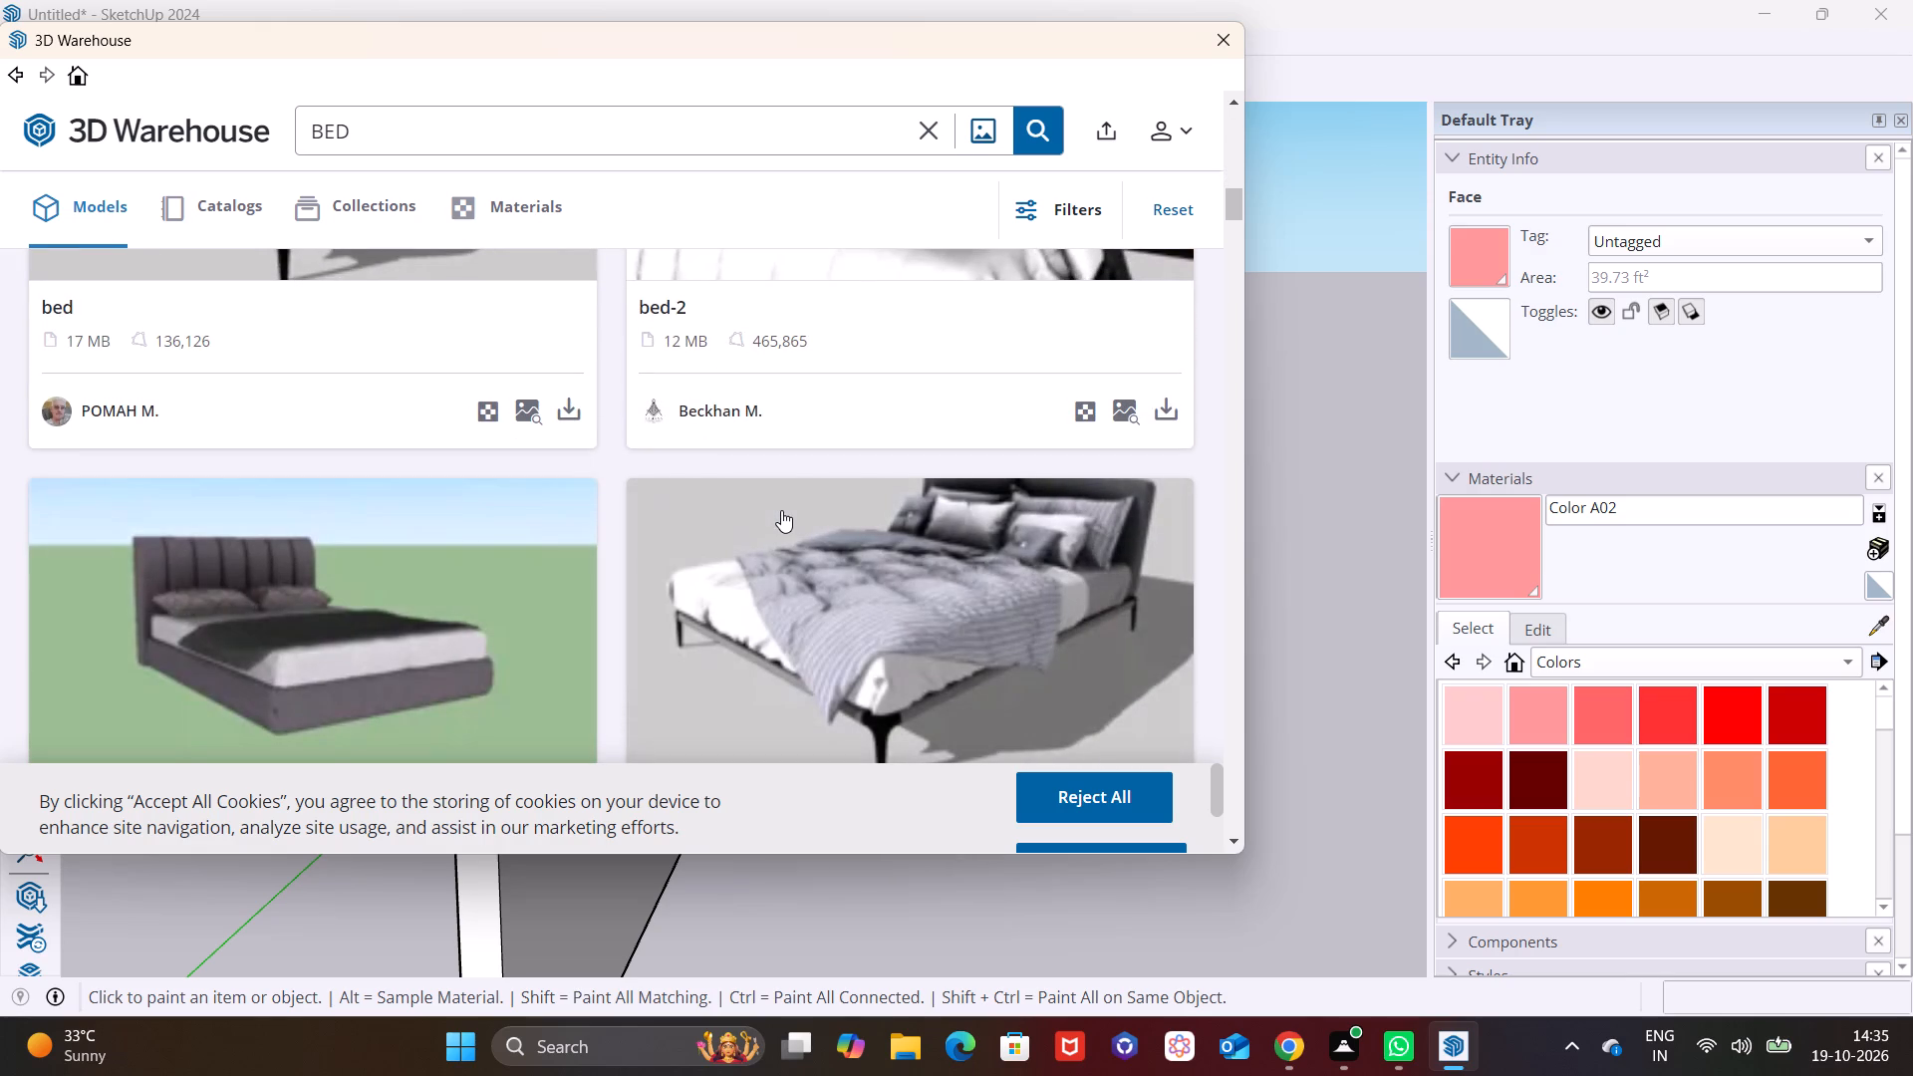
pyautogui.scroll(-2, 781, 510)
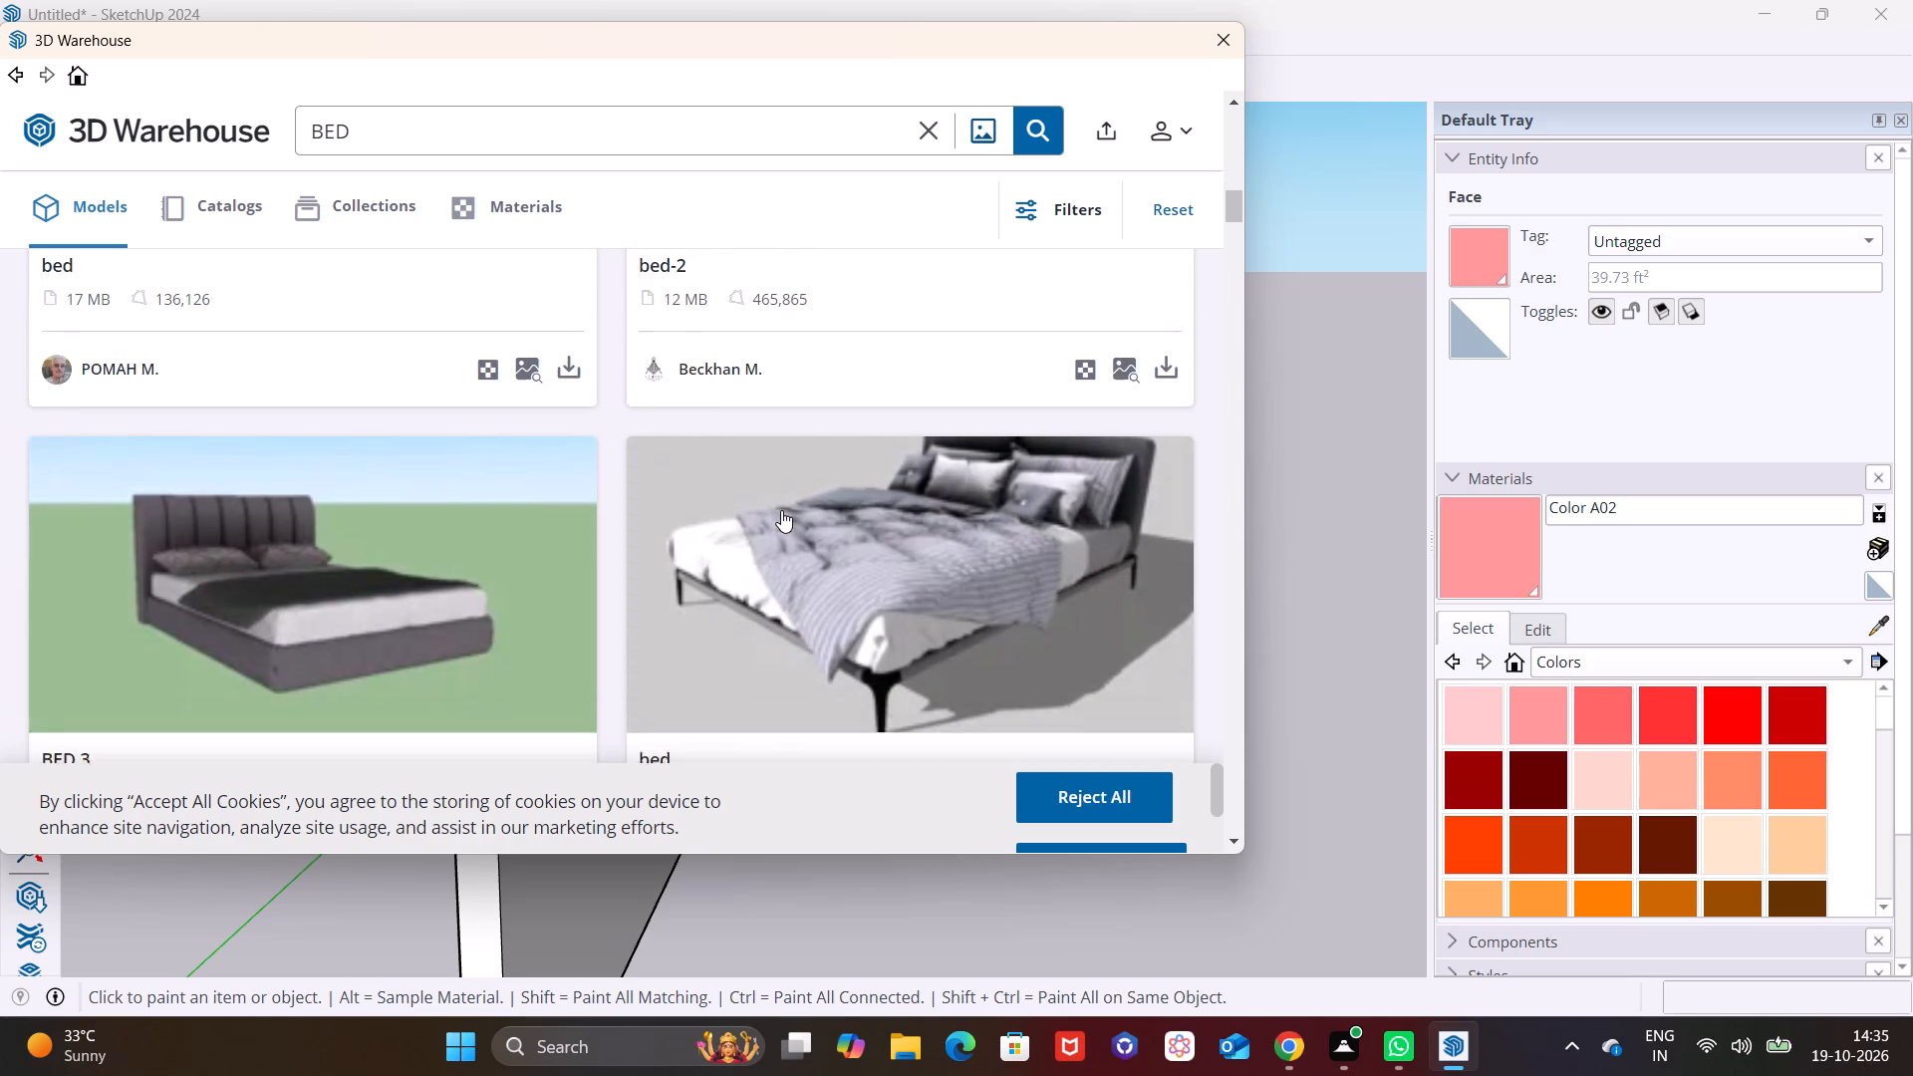
pyautogui.scroll(-5, 781, 510)
pyautogui.scroll(3, 781, 510)
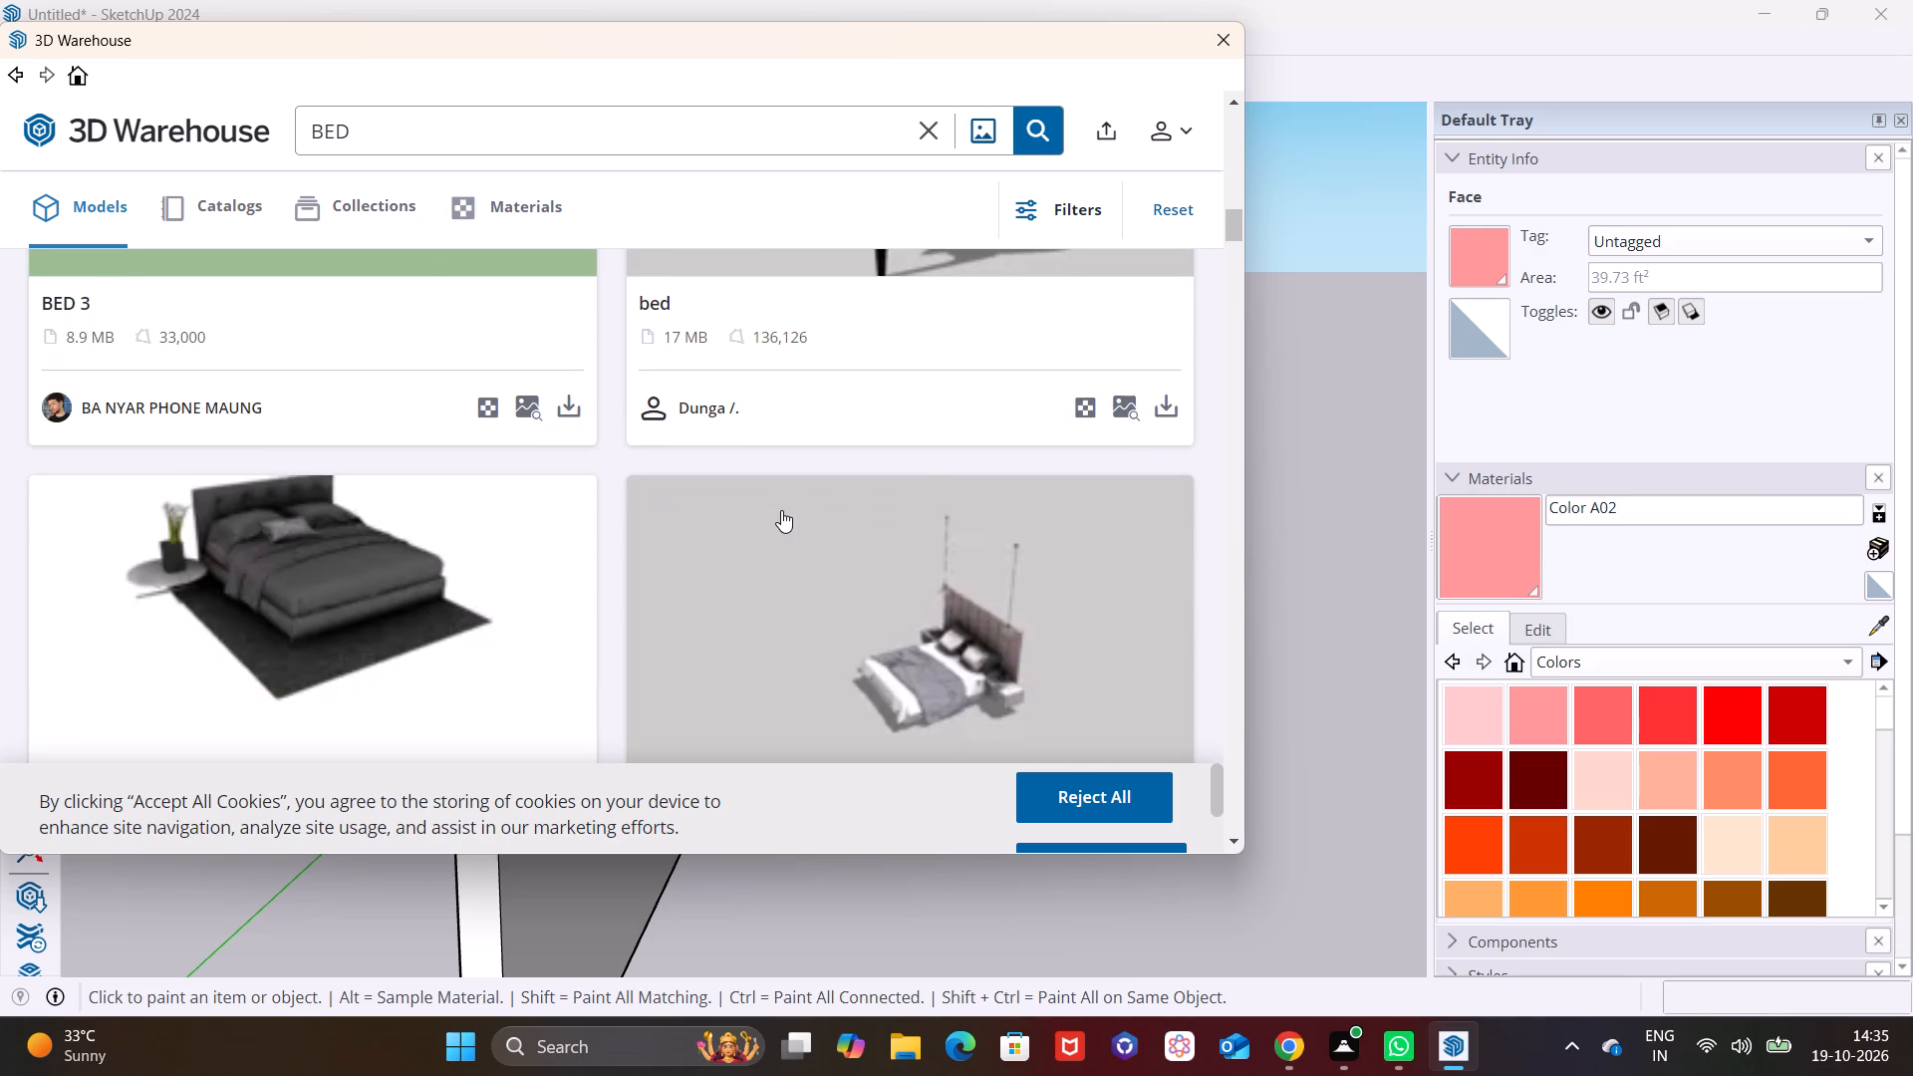
pyautogui.scroll(-10, 781, 510)
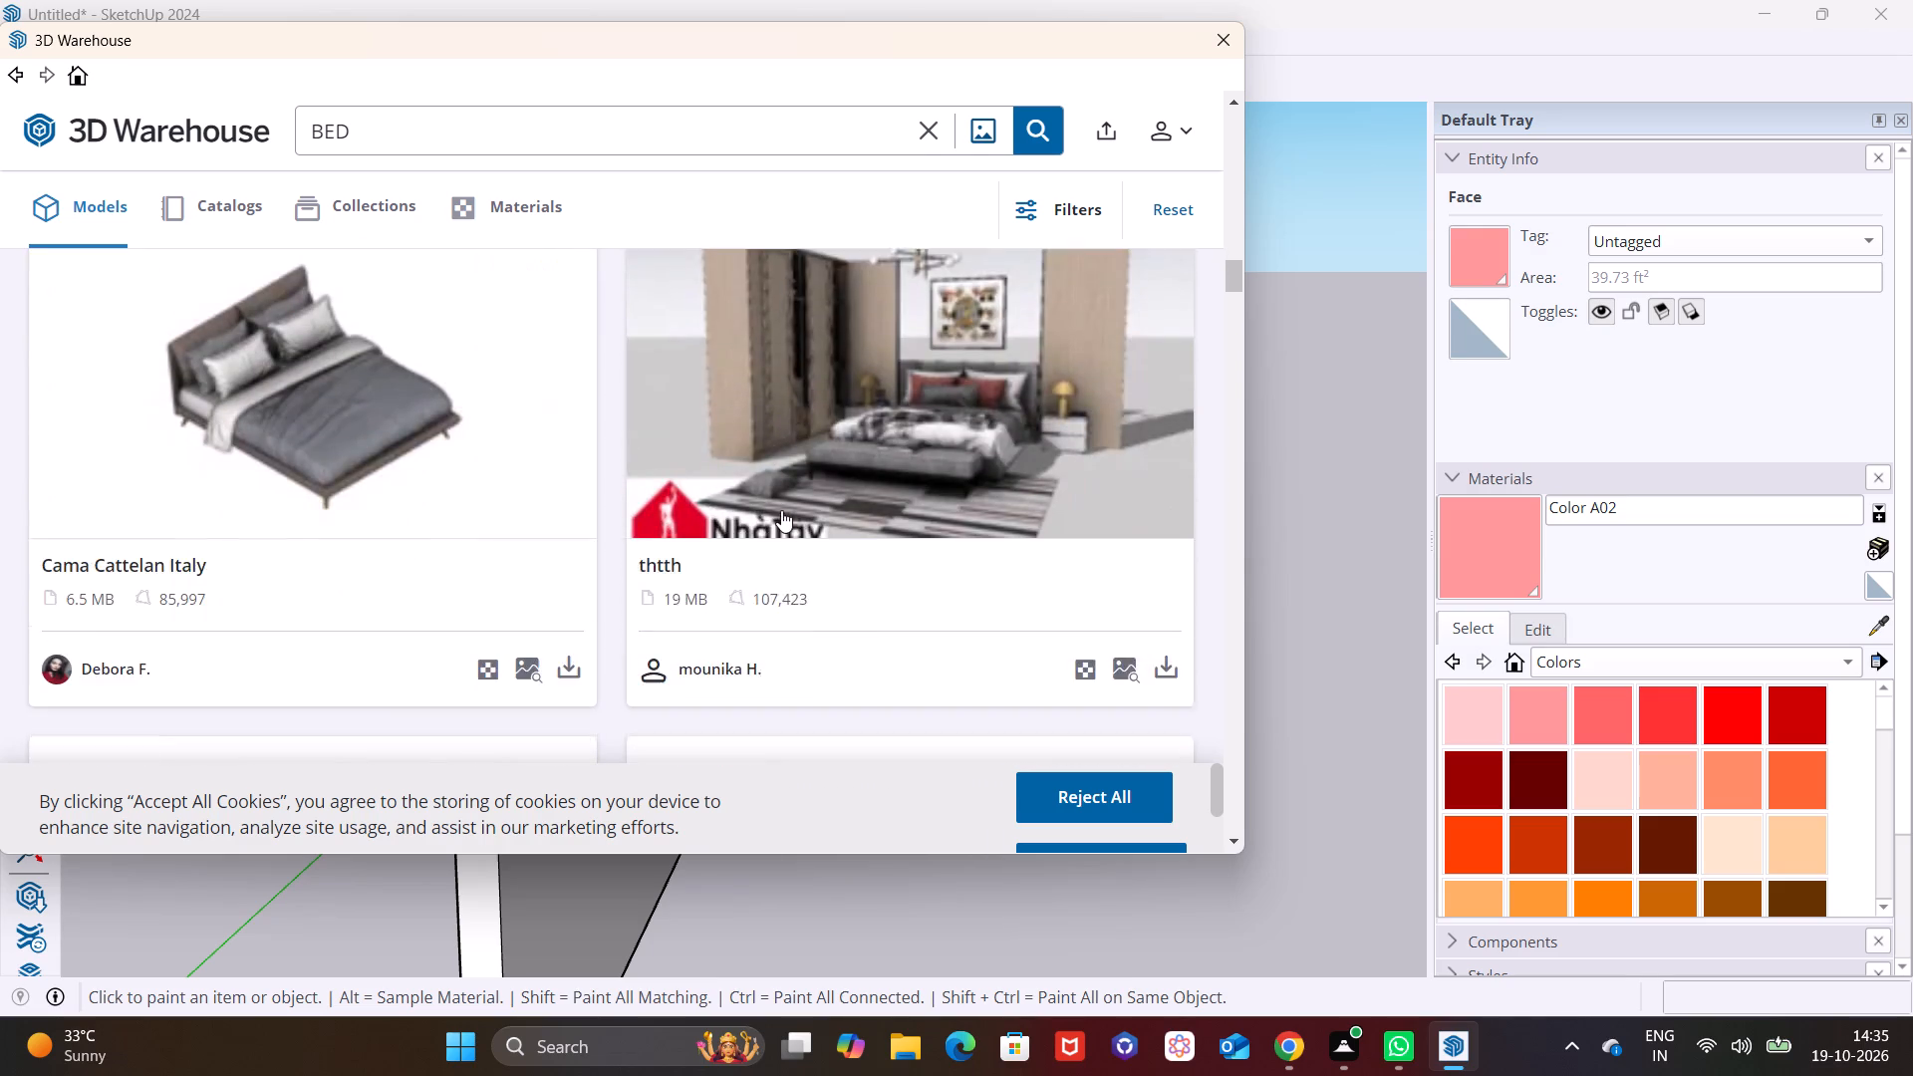
pyautogui.scroll(-10, 781, 510)
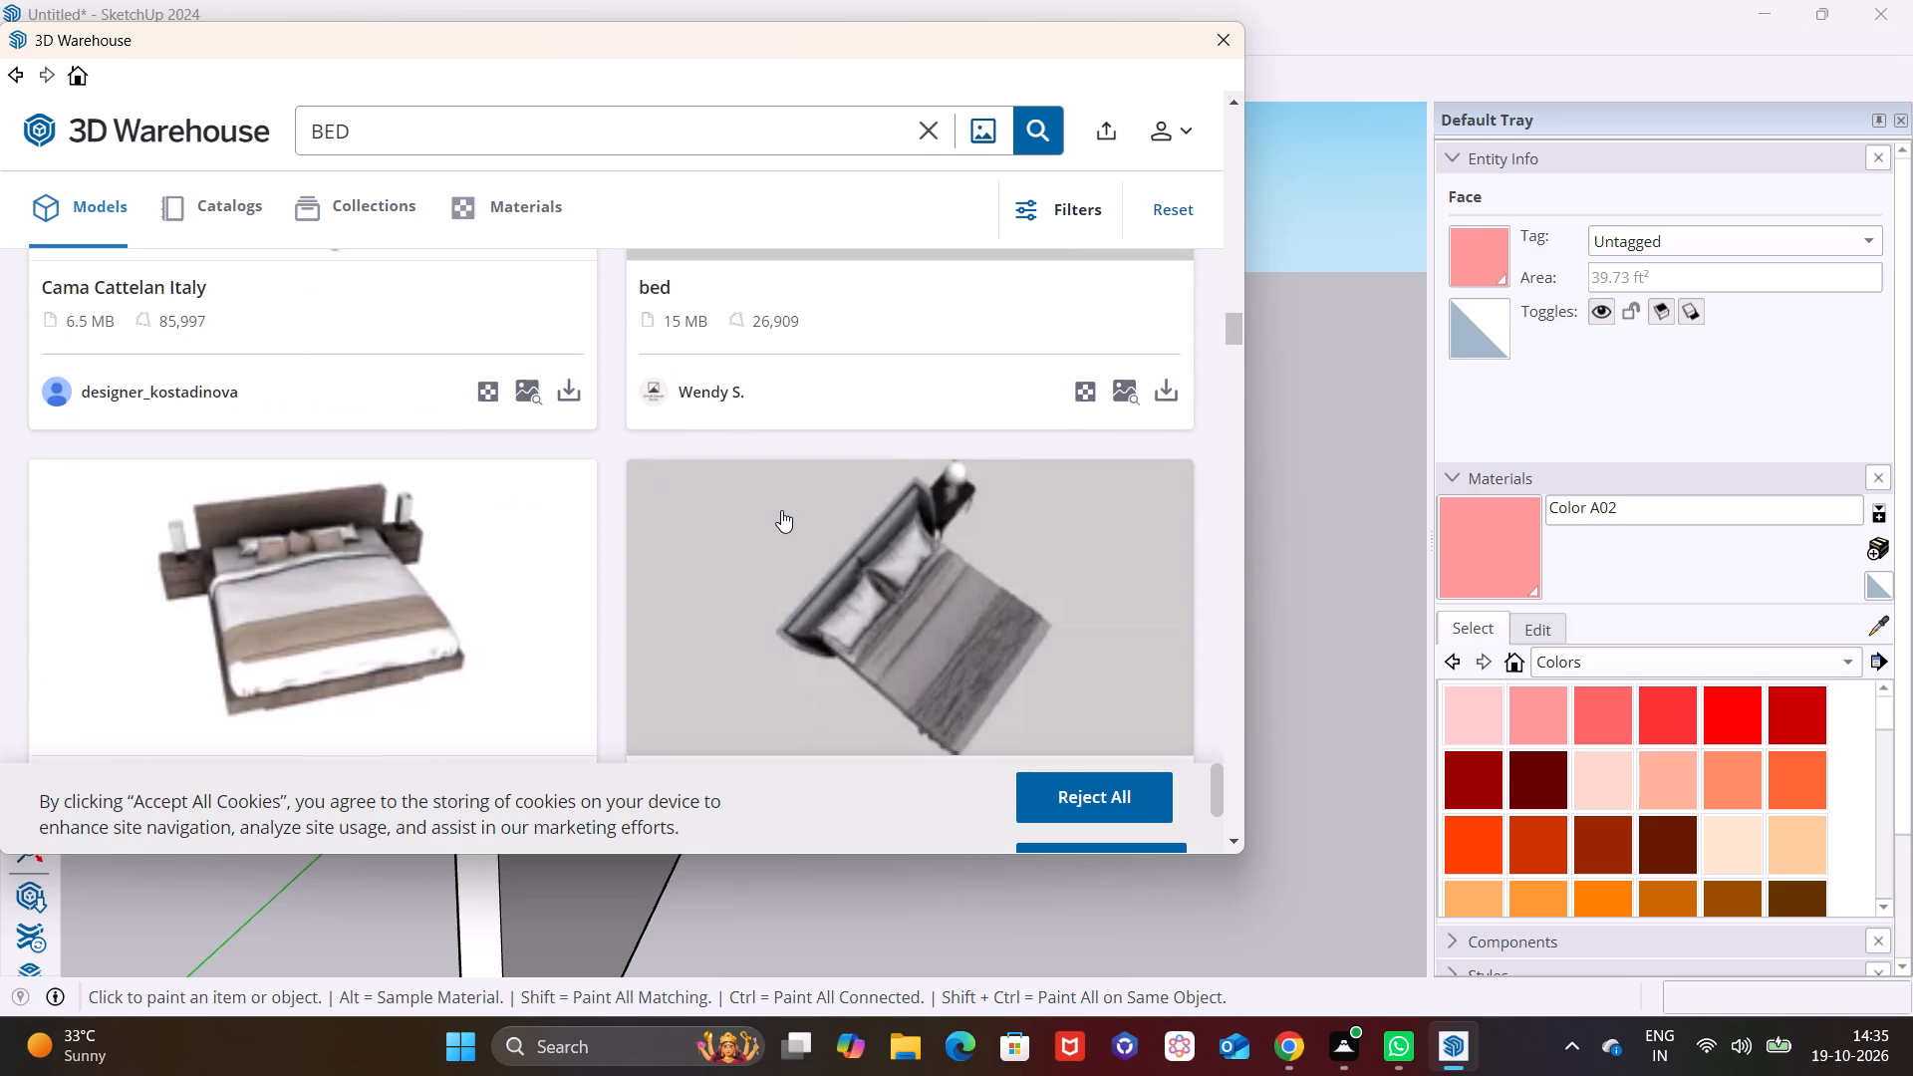
pyautogui.scroll(-8, 781, 510)
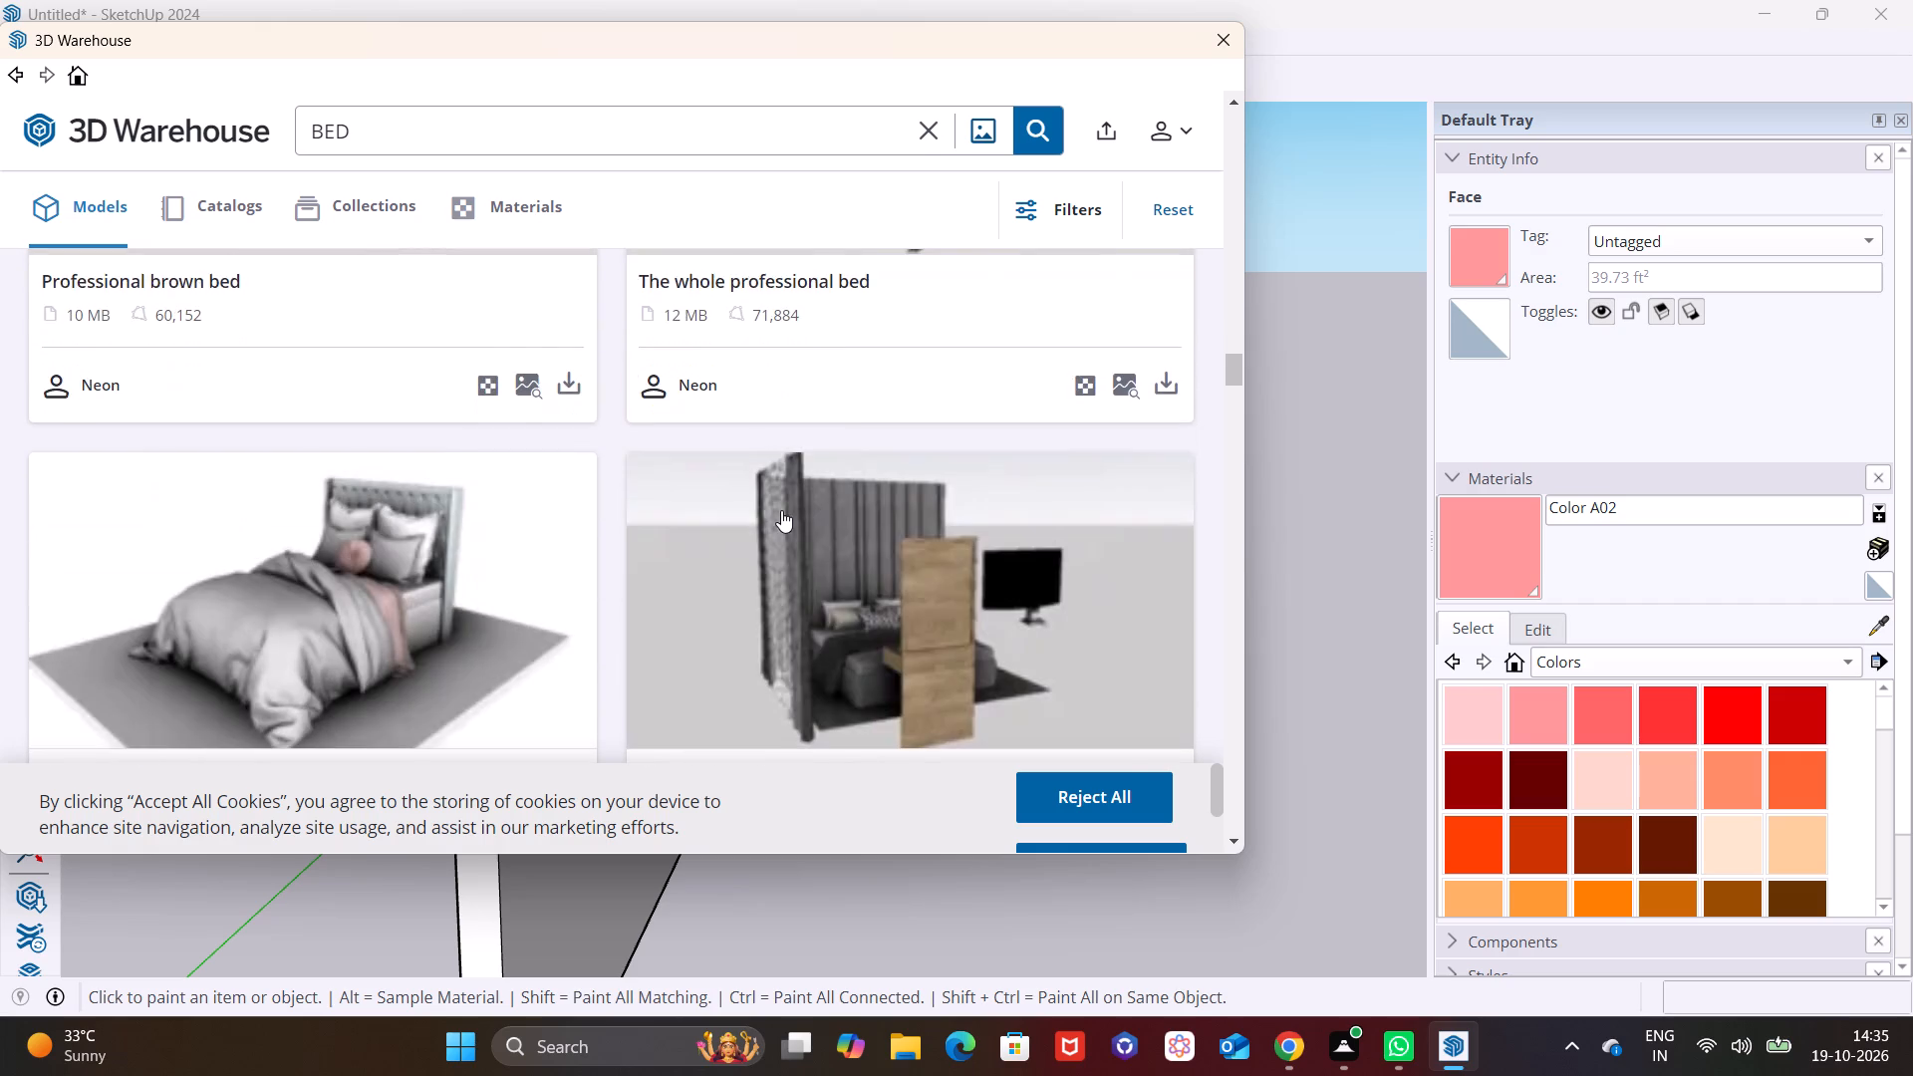
pyautogui.scroll(-9, 781, 510)
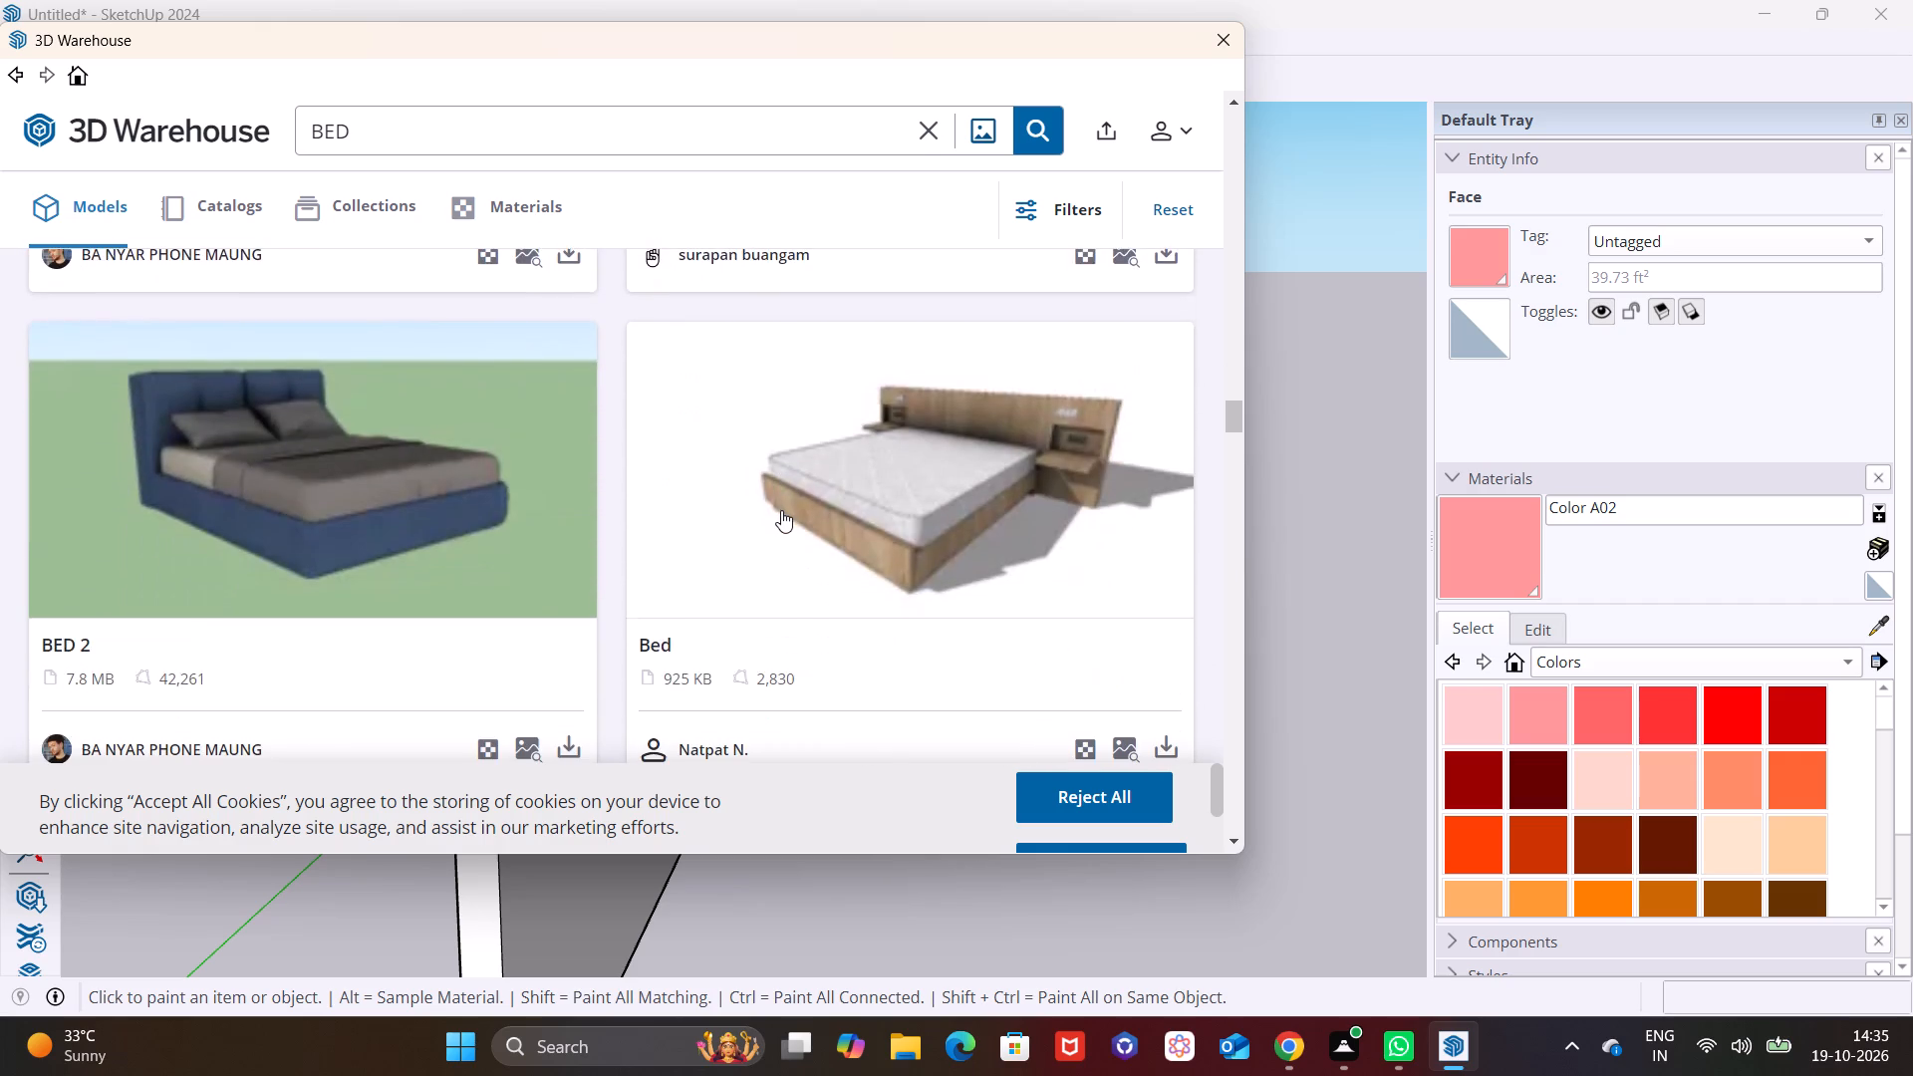
pyautogui.scroll(-3, 781, 510)
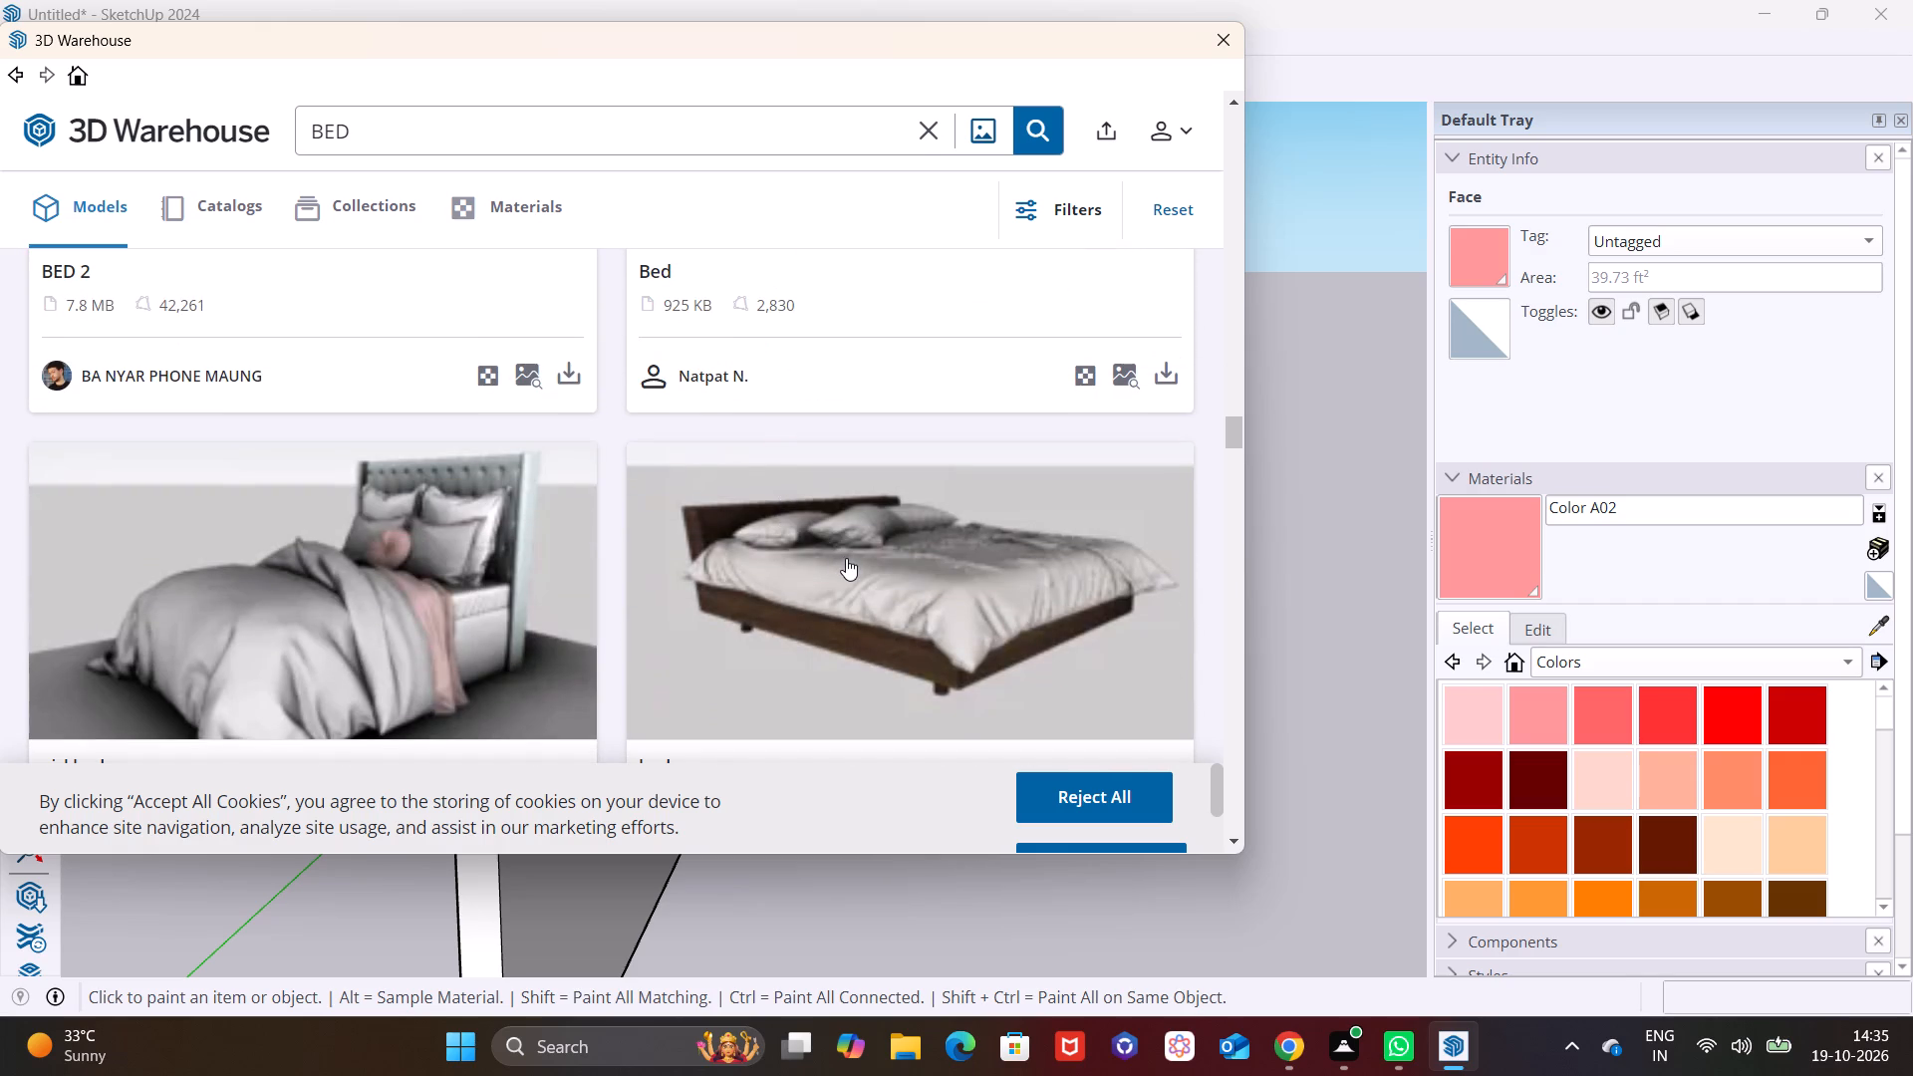
# Load the dark-wood bed with white bedding directly into the model and place it in front of the panel wall.
pyautogui.click(846, 558)
pyautogui.scroll(-4, 931, 606)
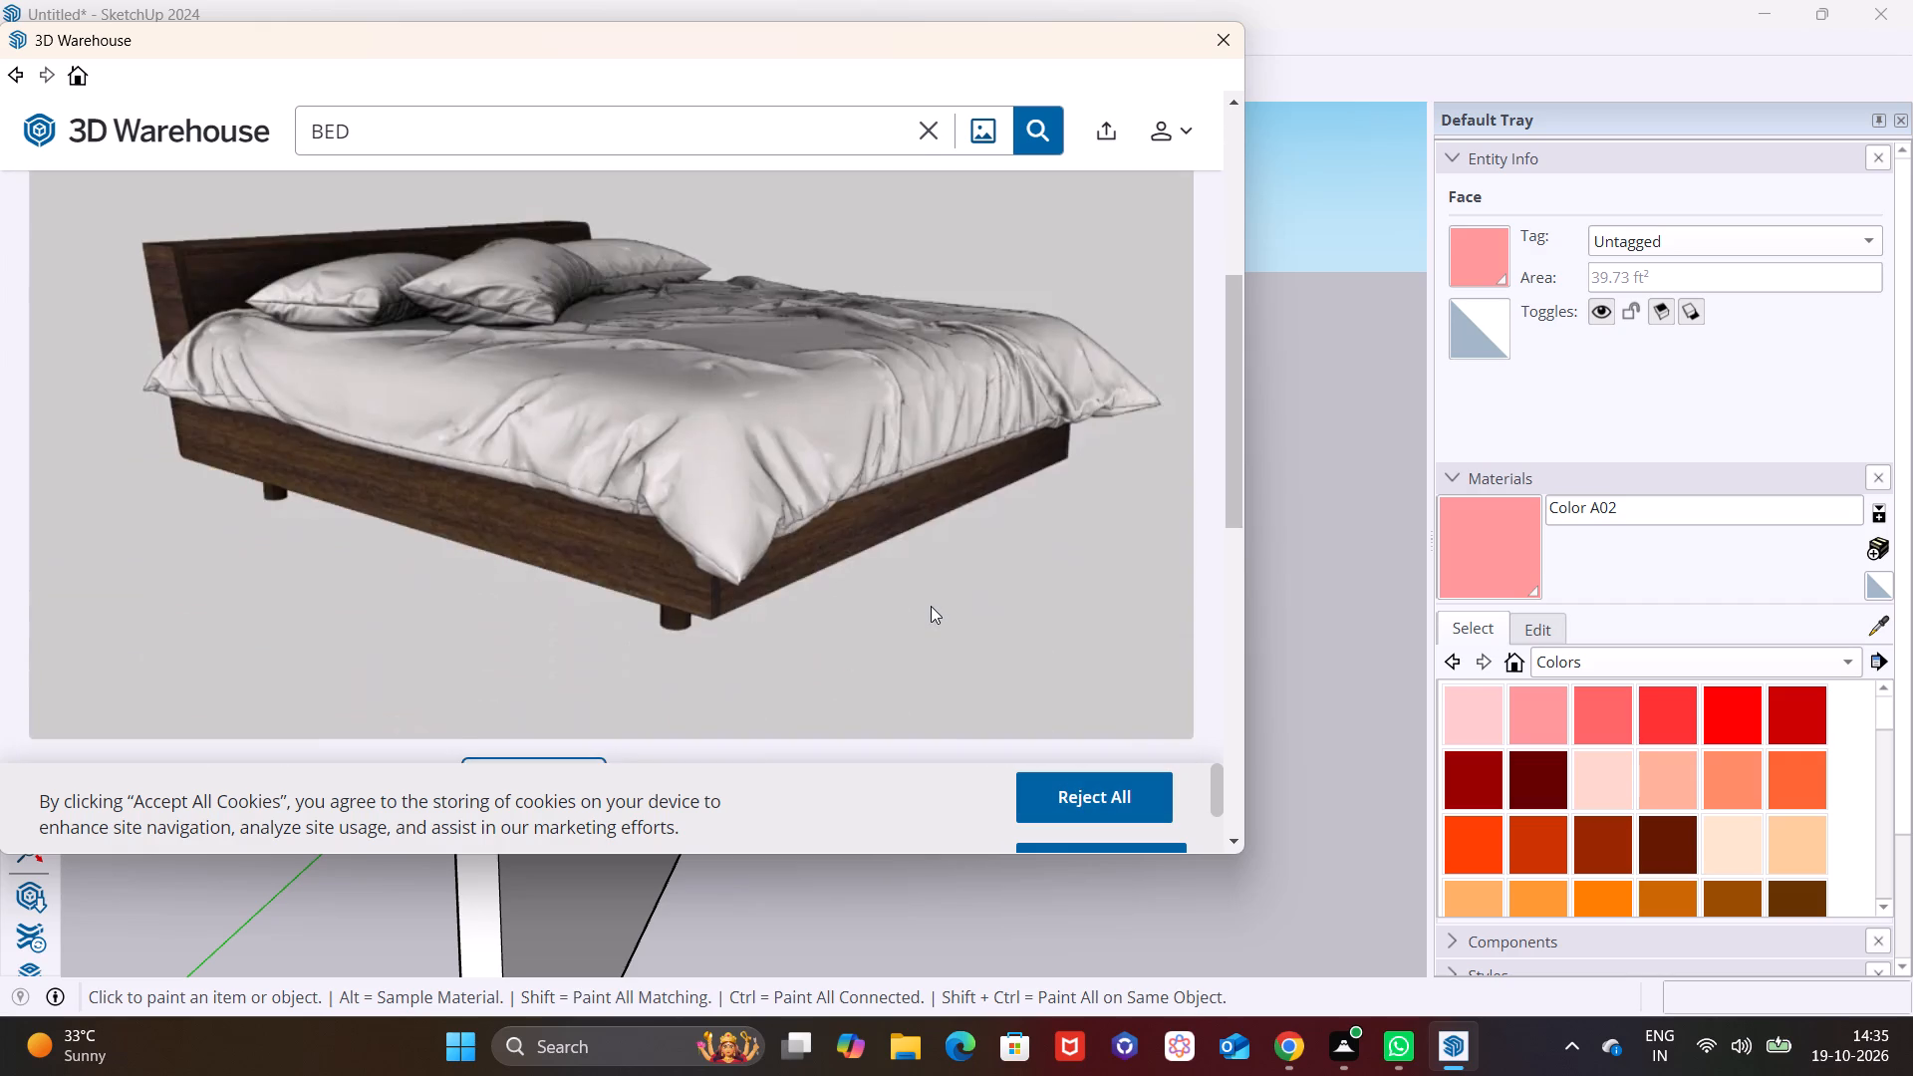
pyautogui.scroll(-3, 931, 606)
pyautogui.click(1037, 655)
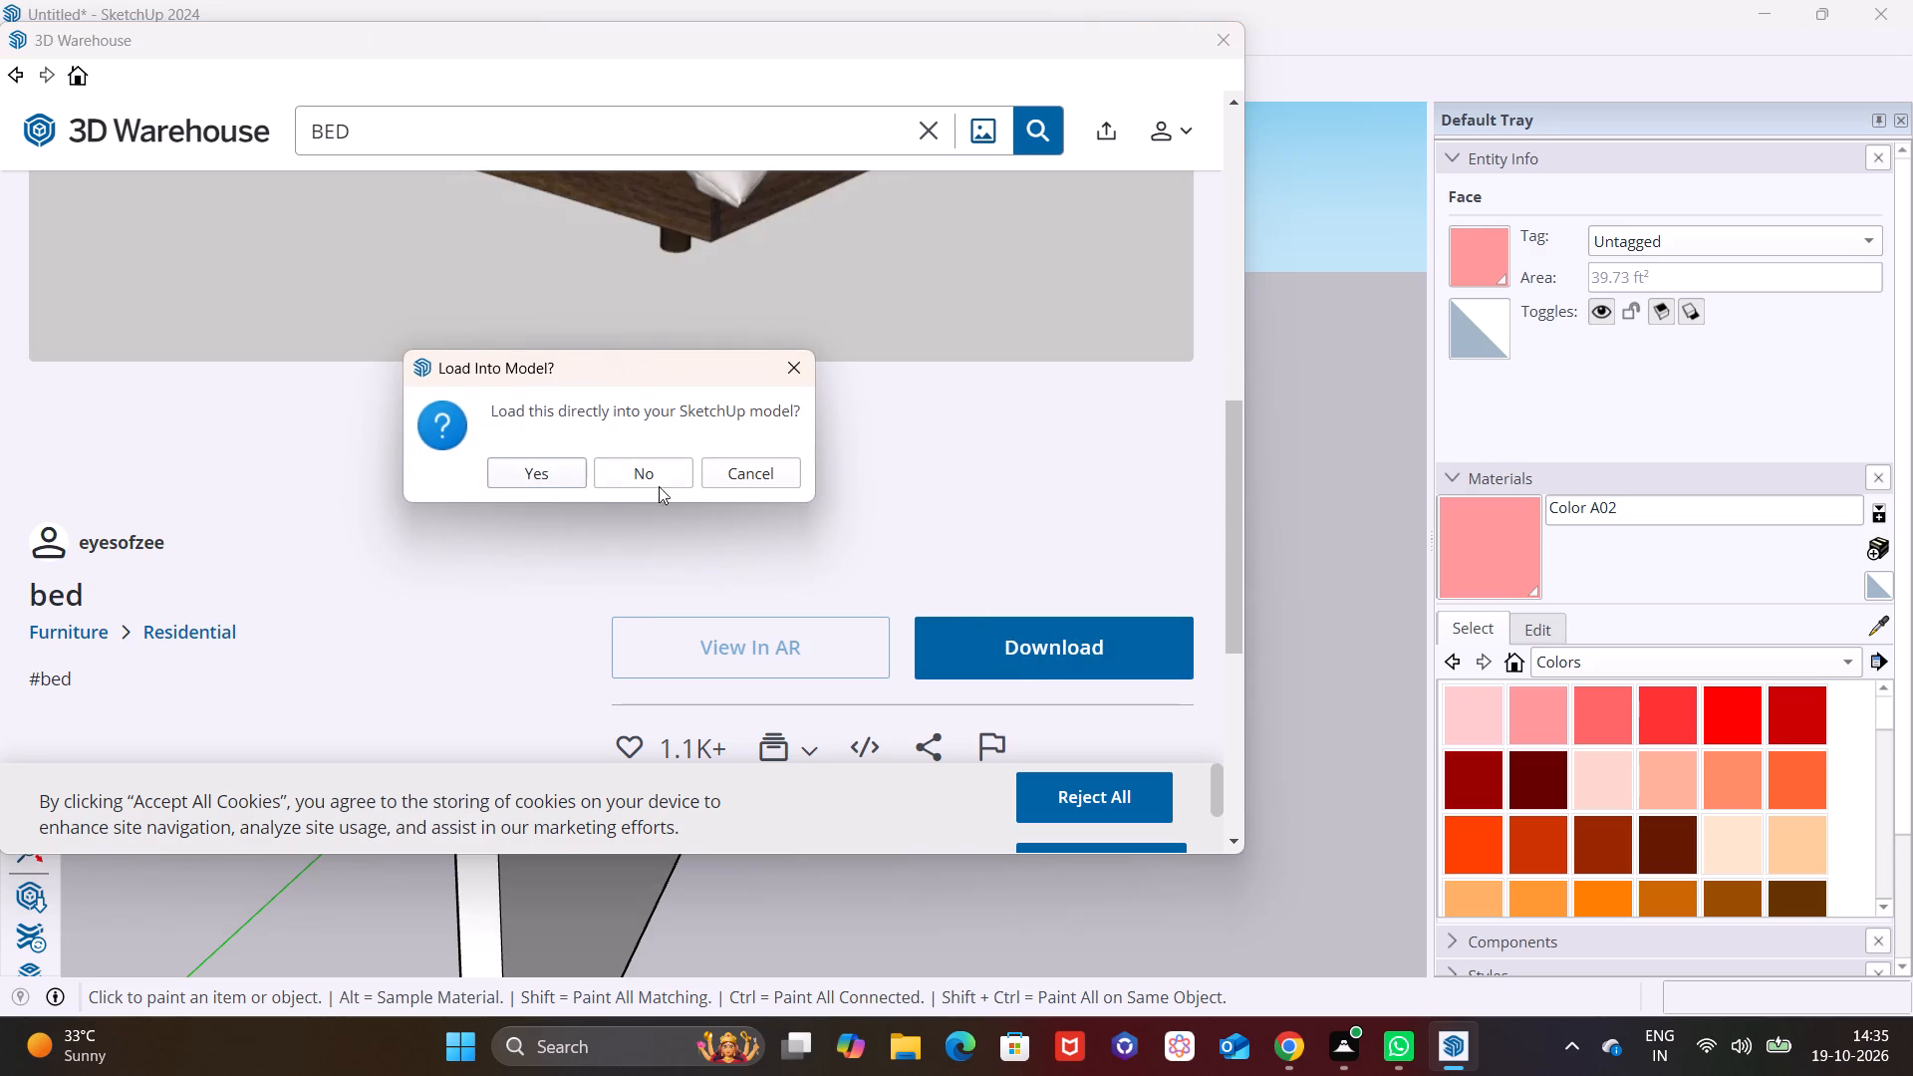
pyautogui.click(528, 467)
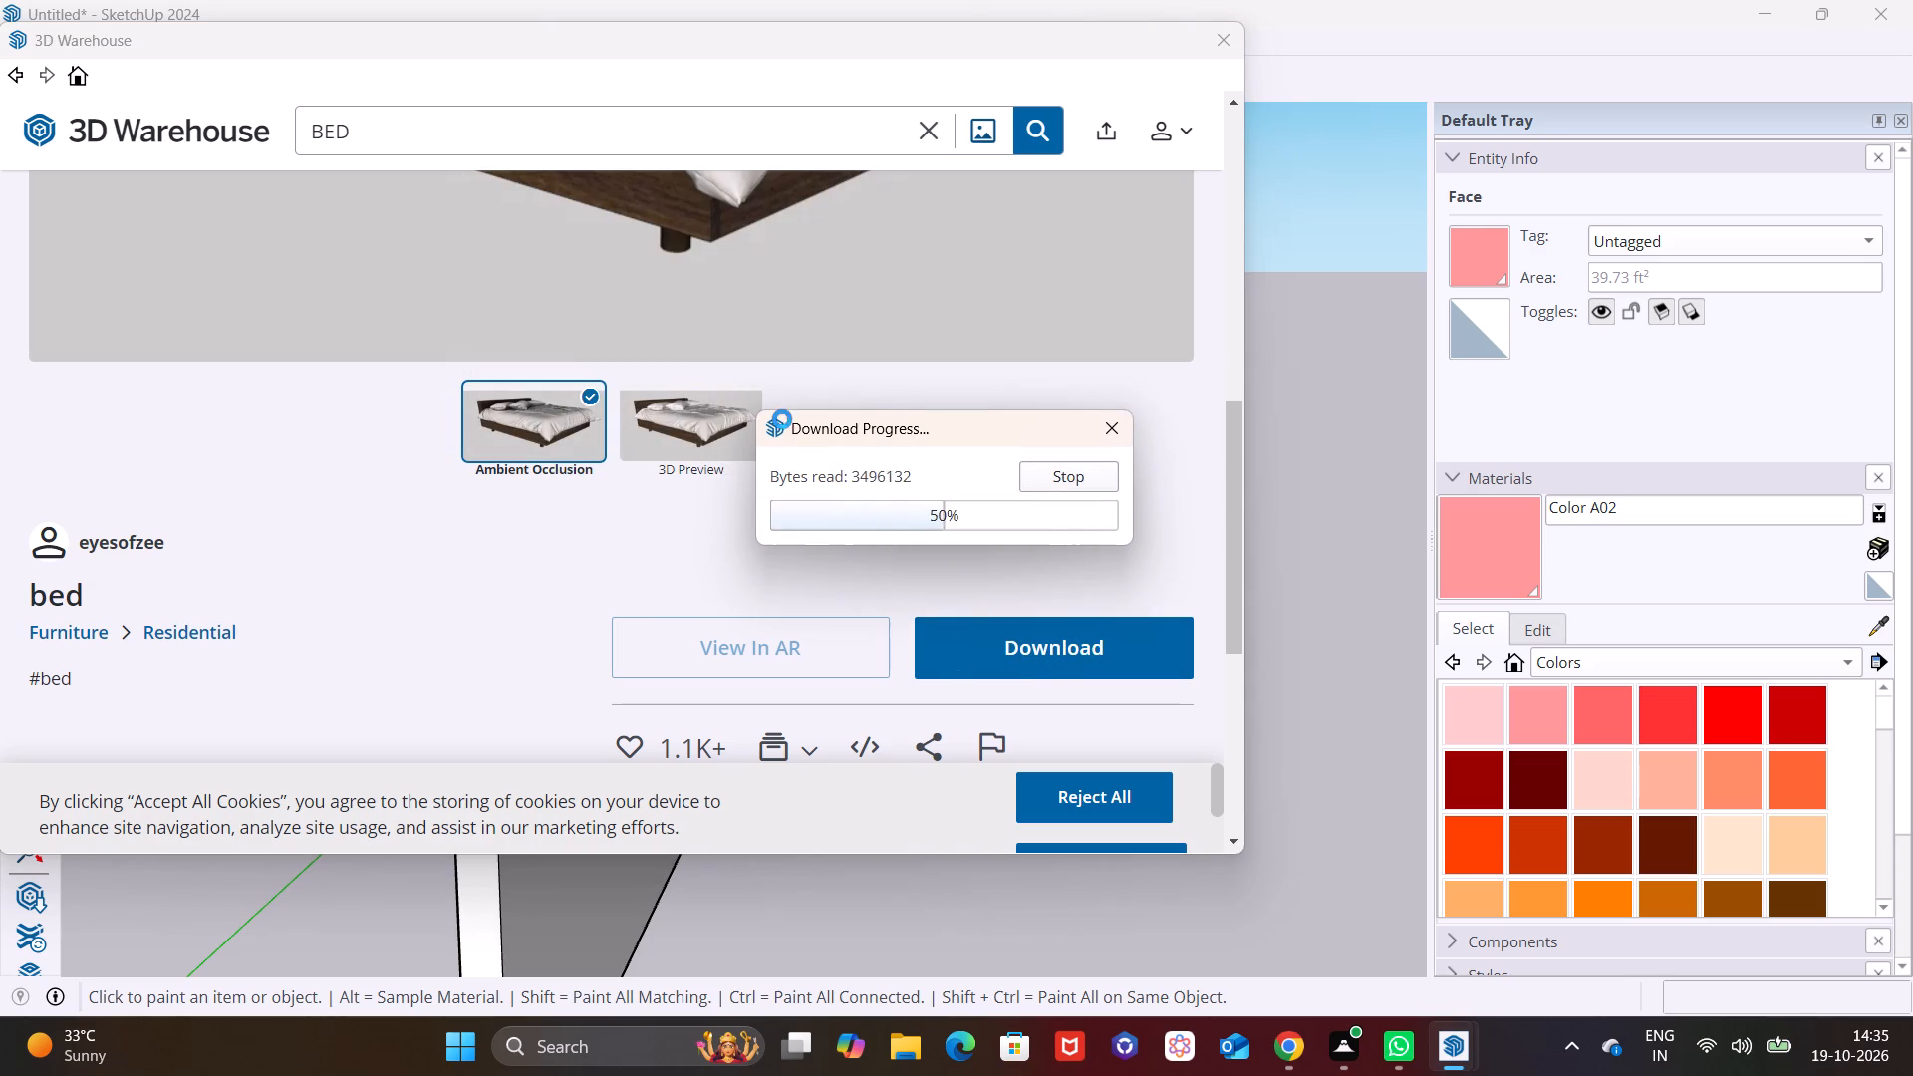
pyautogui.scroll(-6, 911, 778)
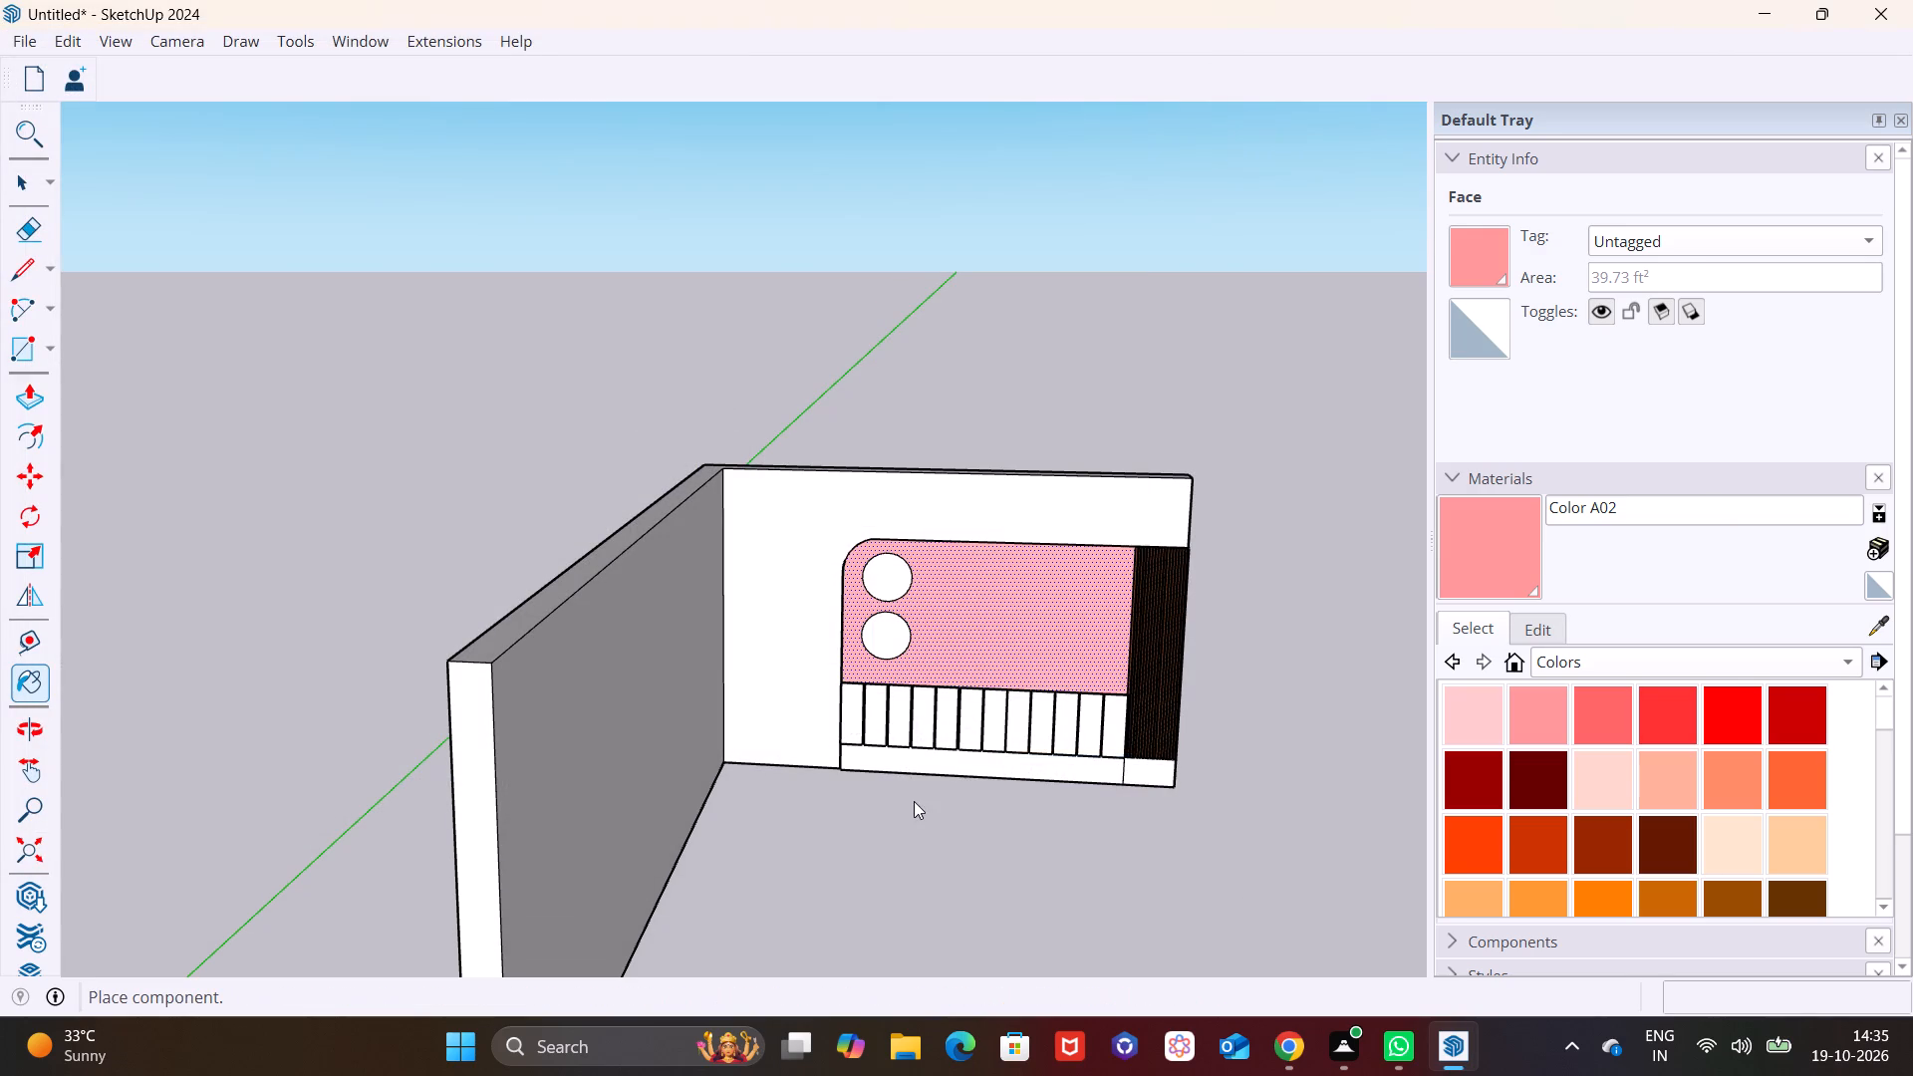
pyautogui.scroll(-3, 914, 801)
pyautogui.keyDown('shift'); pyautogui.moveTo(946, 715); pyautogui.dragTo(888, 503, button='middle'); pyautogui.keyUp('shift')
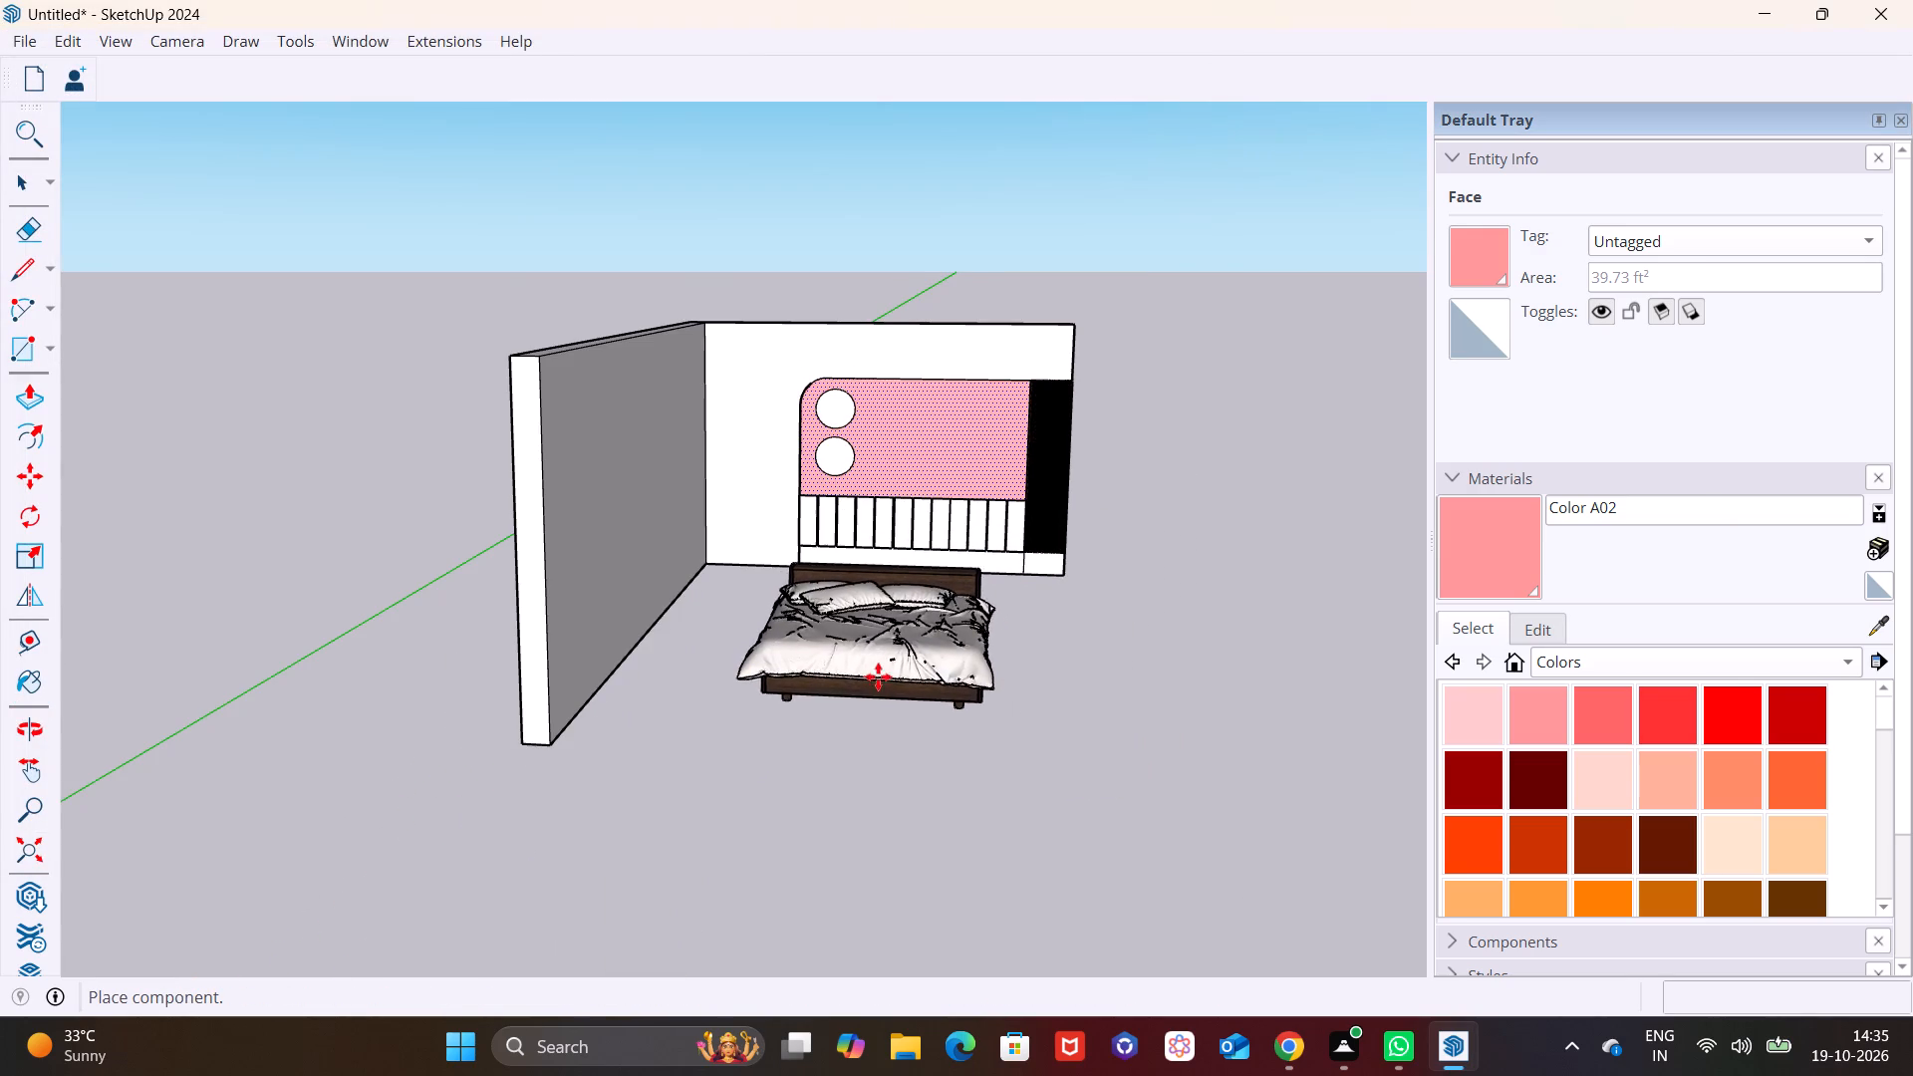
pyautogui.click(911, 650)
pyautogui.press('space')
pyautogui.click(978, 696)
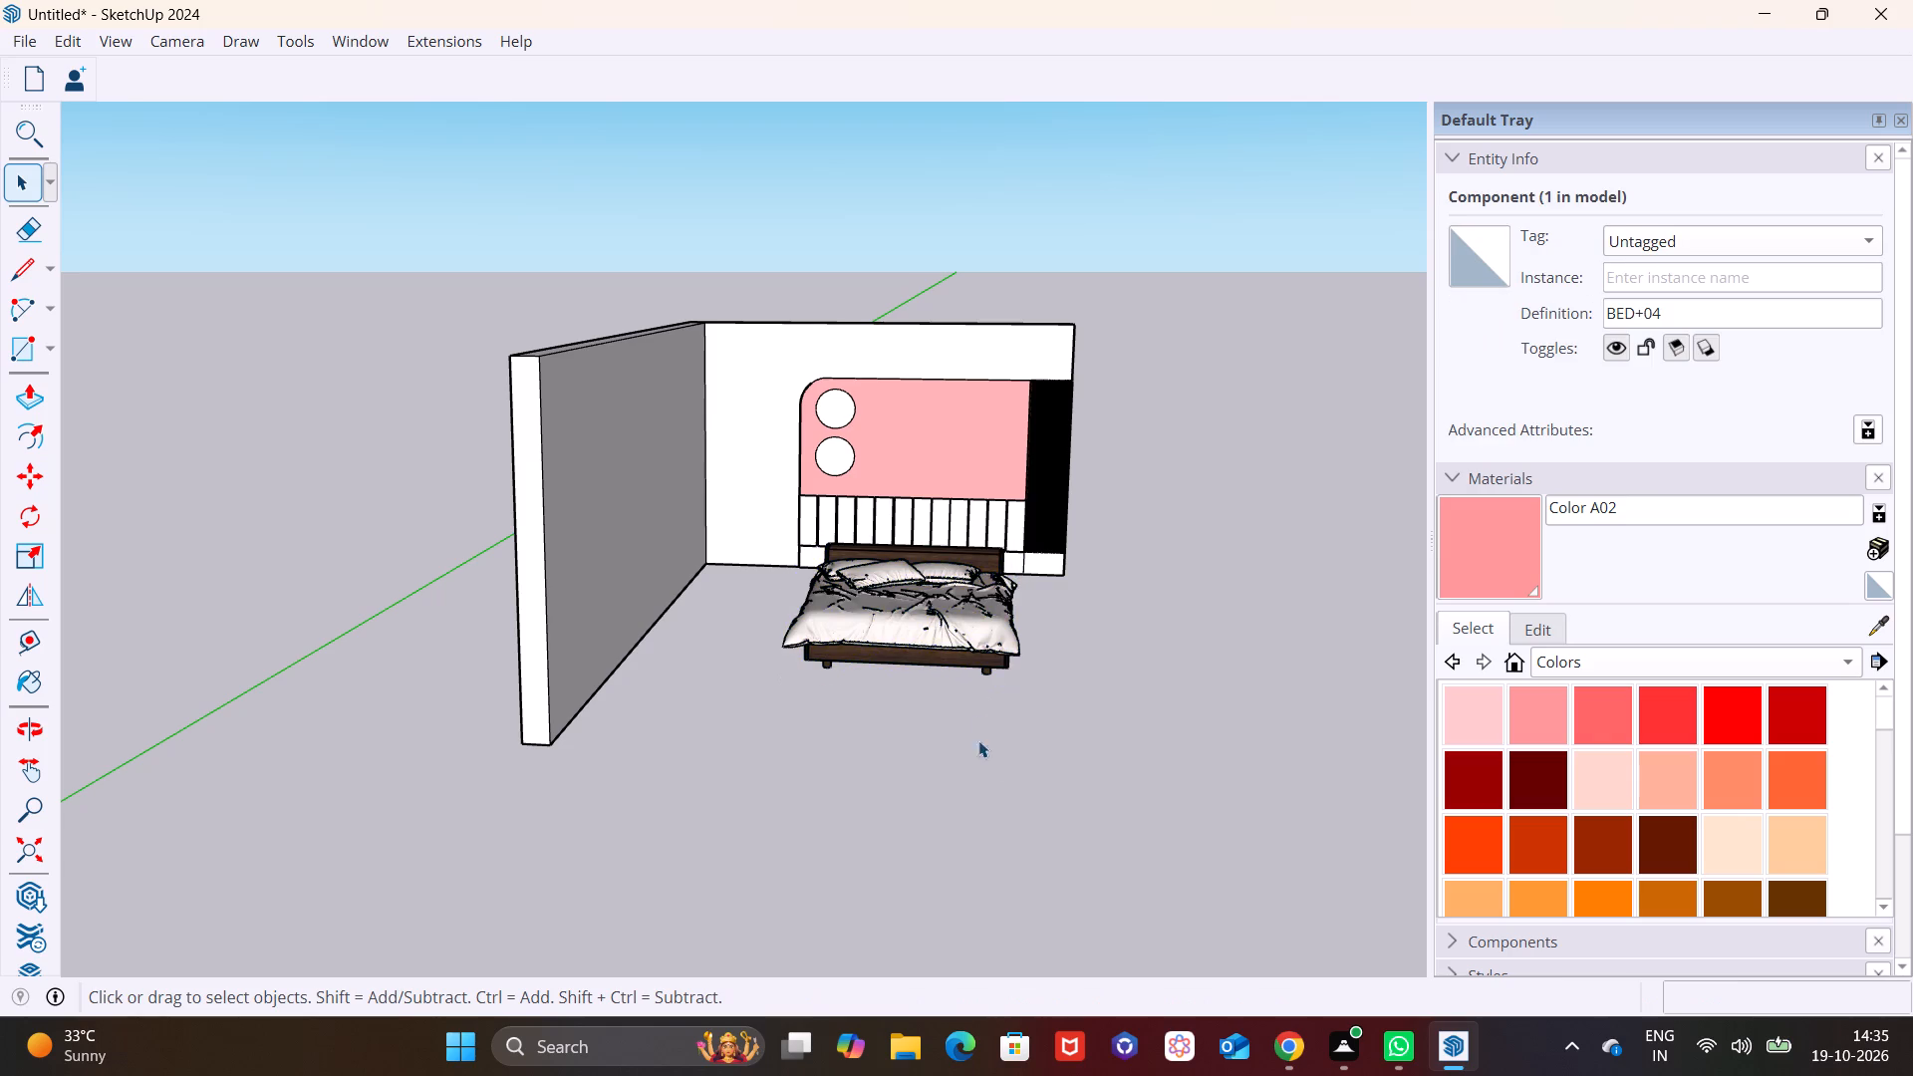
# Move the bed about 7' 2 15/16" towards the panel wall, with its headboard facing the raised-strip band.
pyautogui.moveTo(1061, 706); pyautogui.dragTo(924, 941, button='middle')
pyautogui.moveTo(878, 801); pyautogui.dragTo(623, 815, button='middle')
pyautogui.click(738, 755)
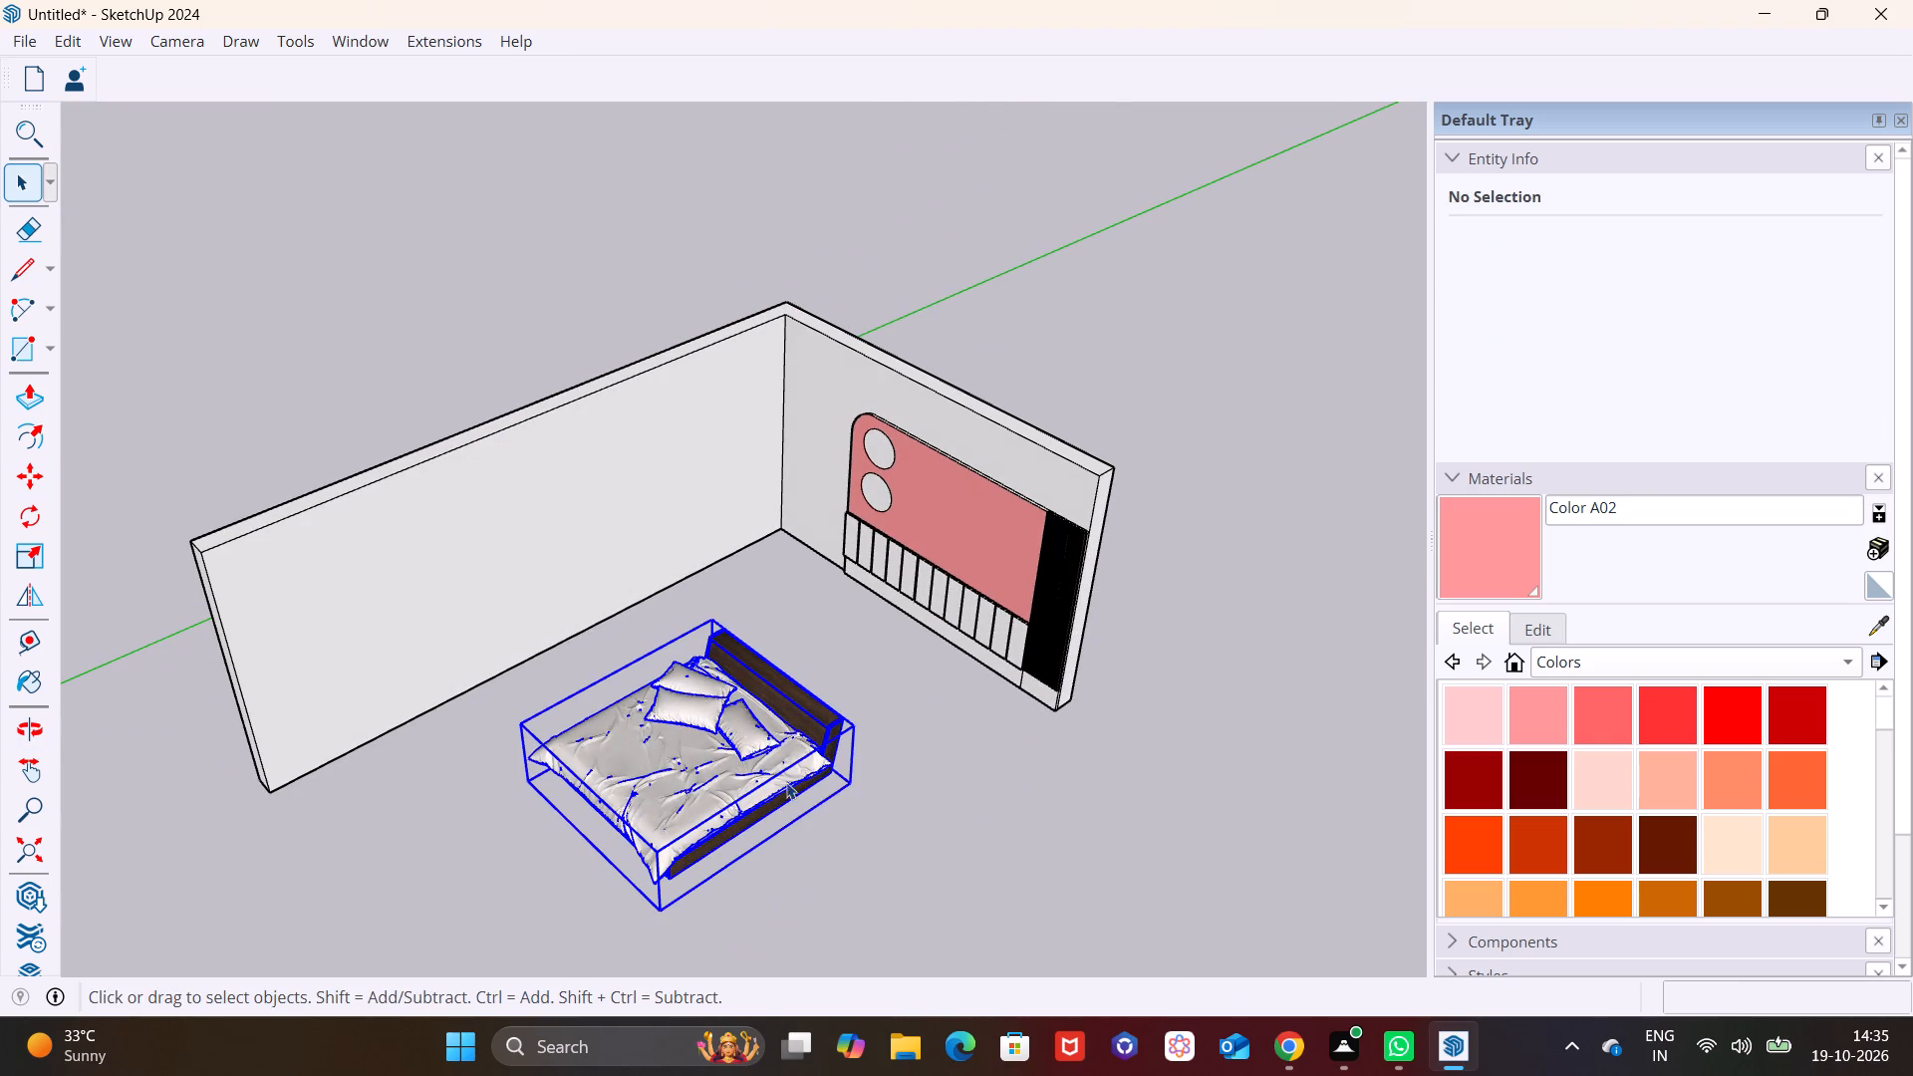
pyautogui.press('m')
pyautogui.click(854, 783)
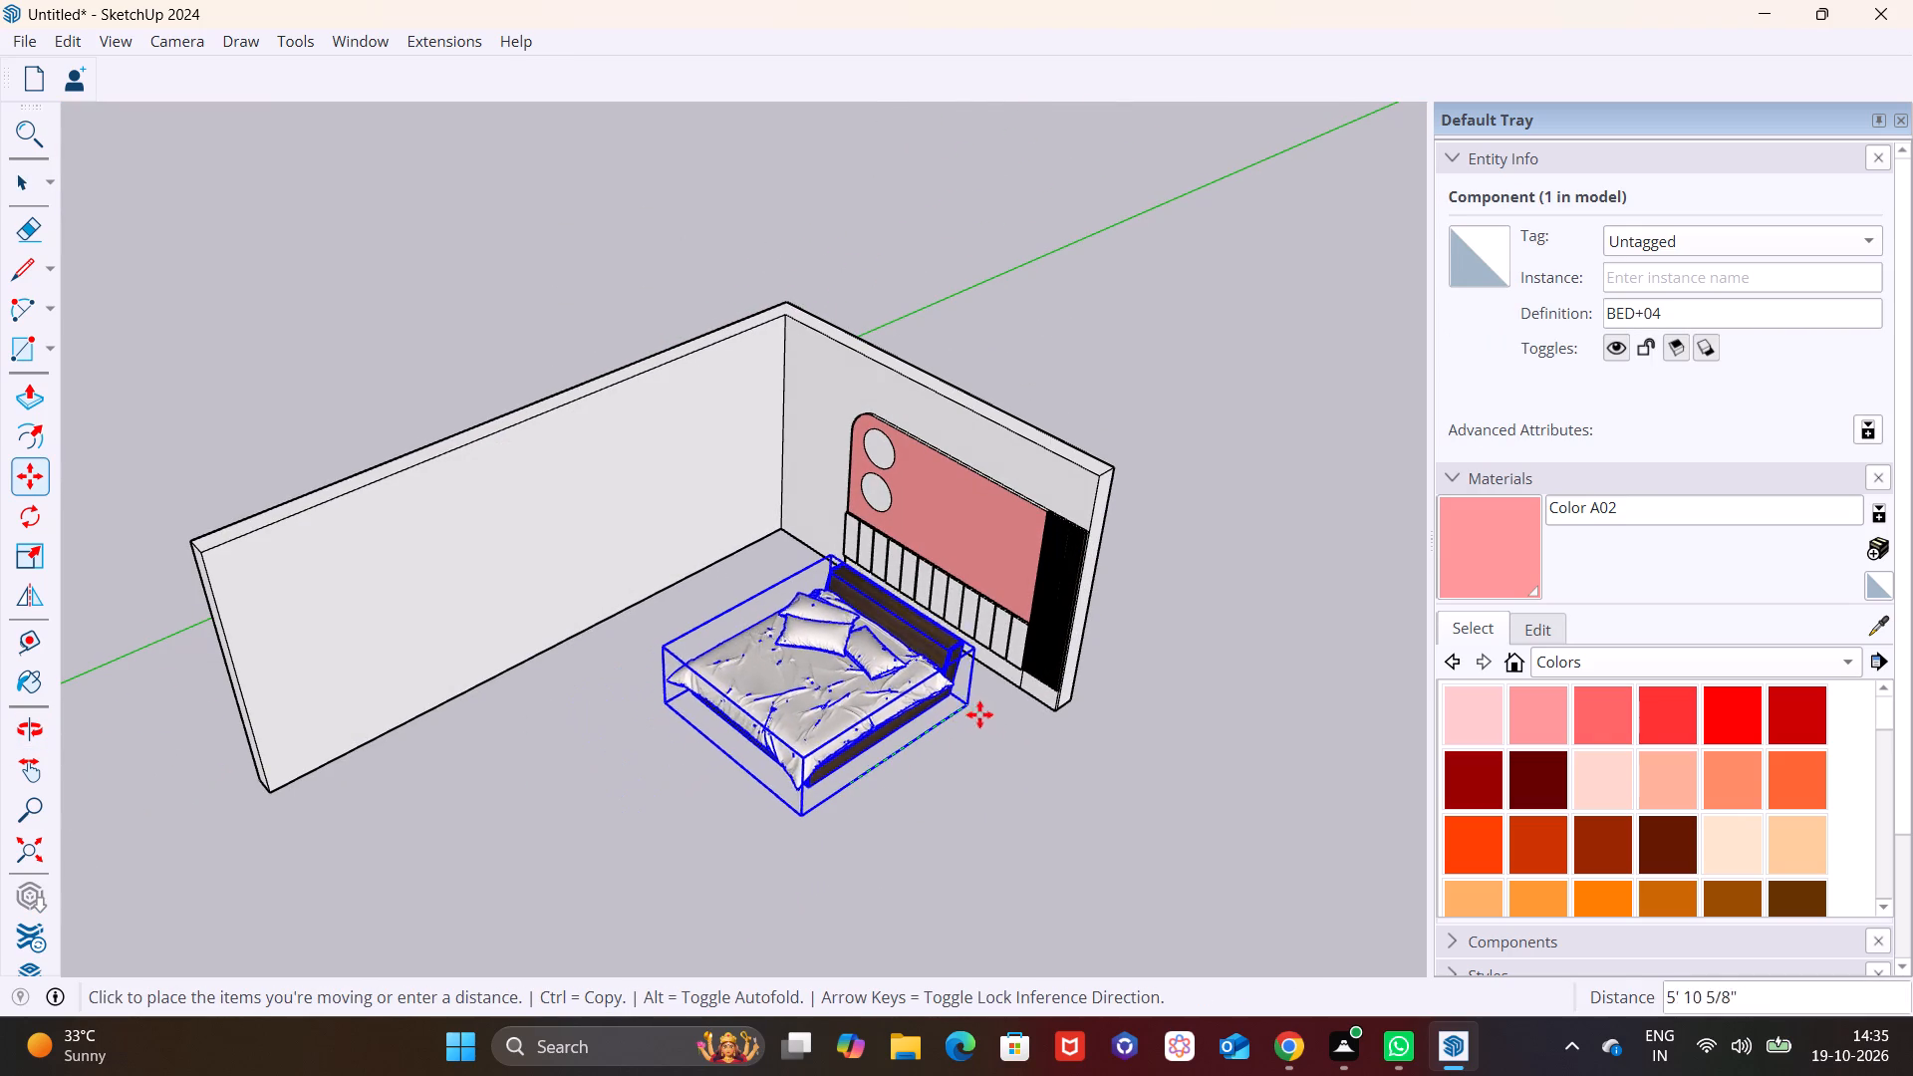
pyautogui.click(984, 676)
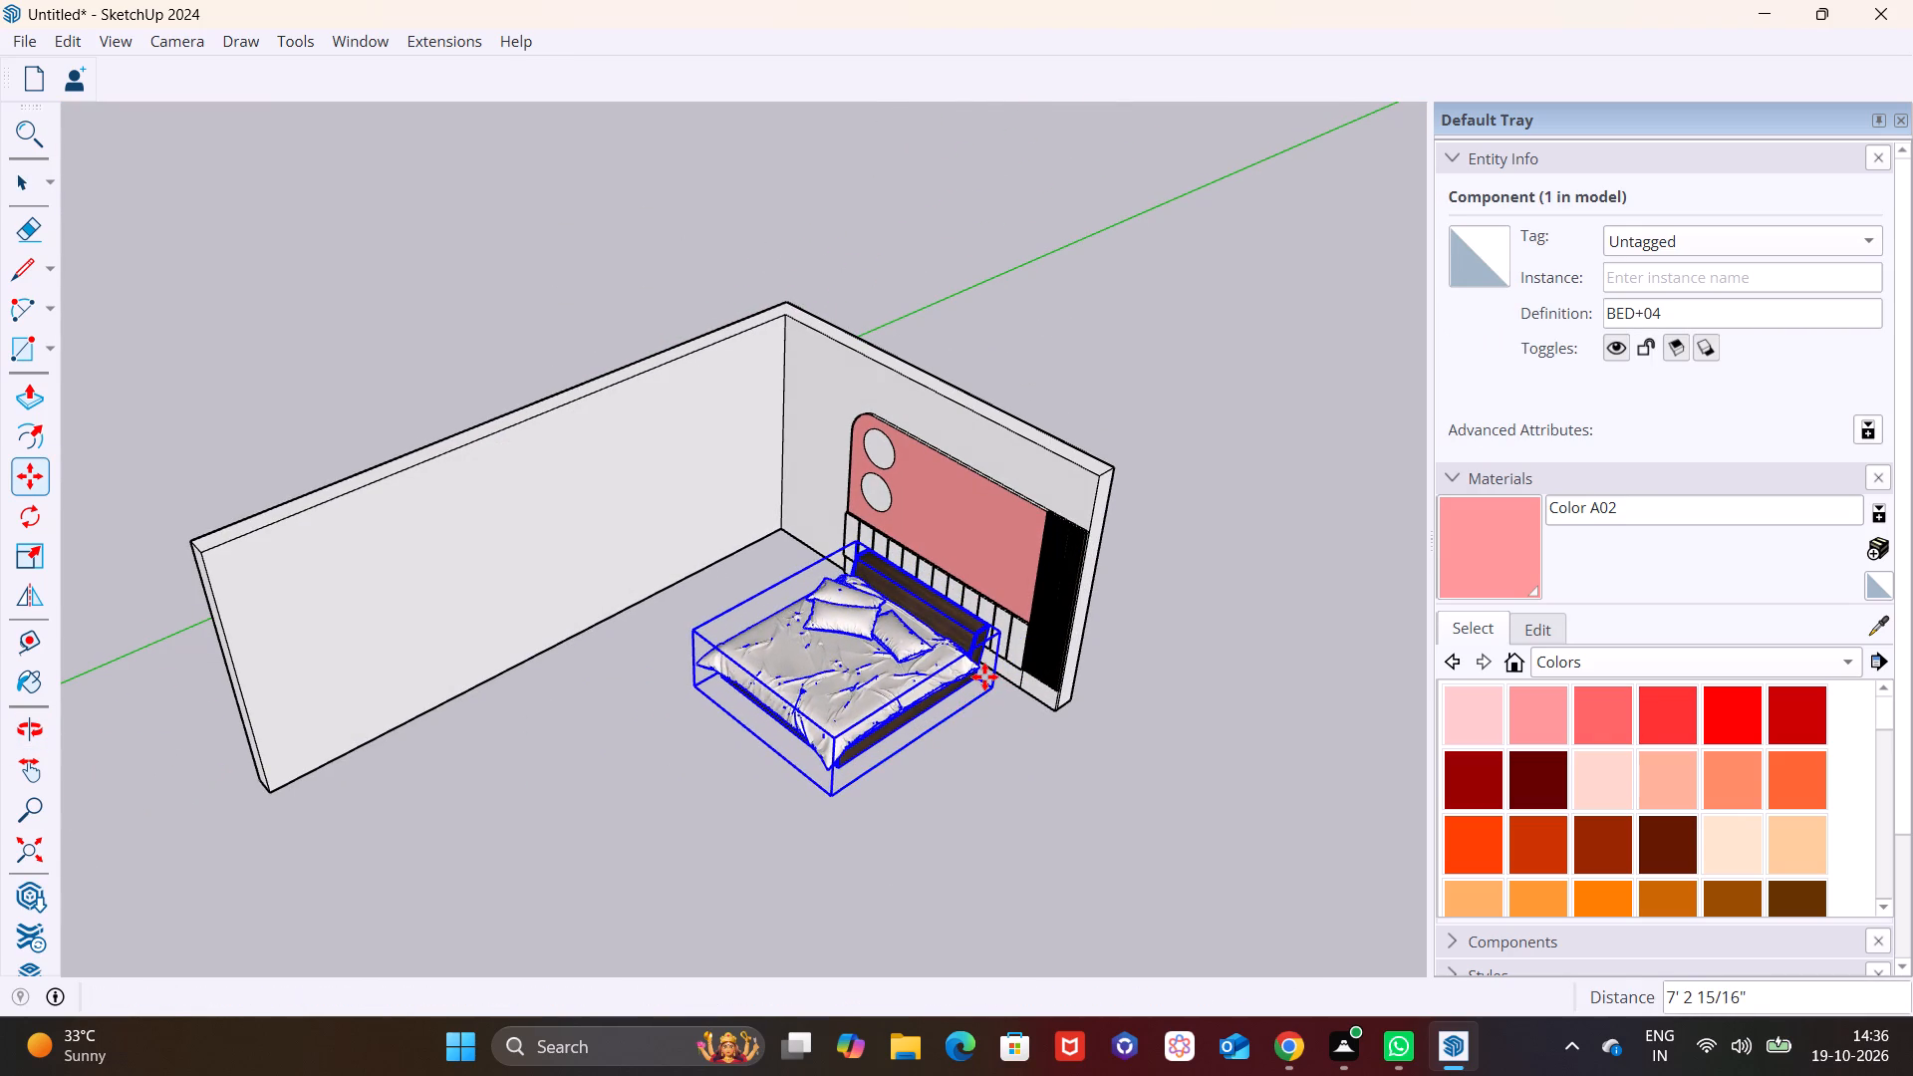
pyautogui.press('space')
pyautogui.click(997, 787)
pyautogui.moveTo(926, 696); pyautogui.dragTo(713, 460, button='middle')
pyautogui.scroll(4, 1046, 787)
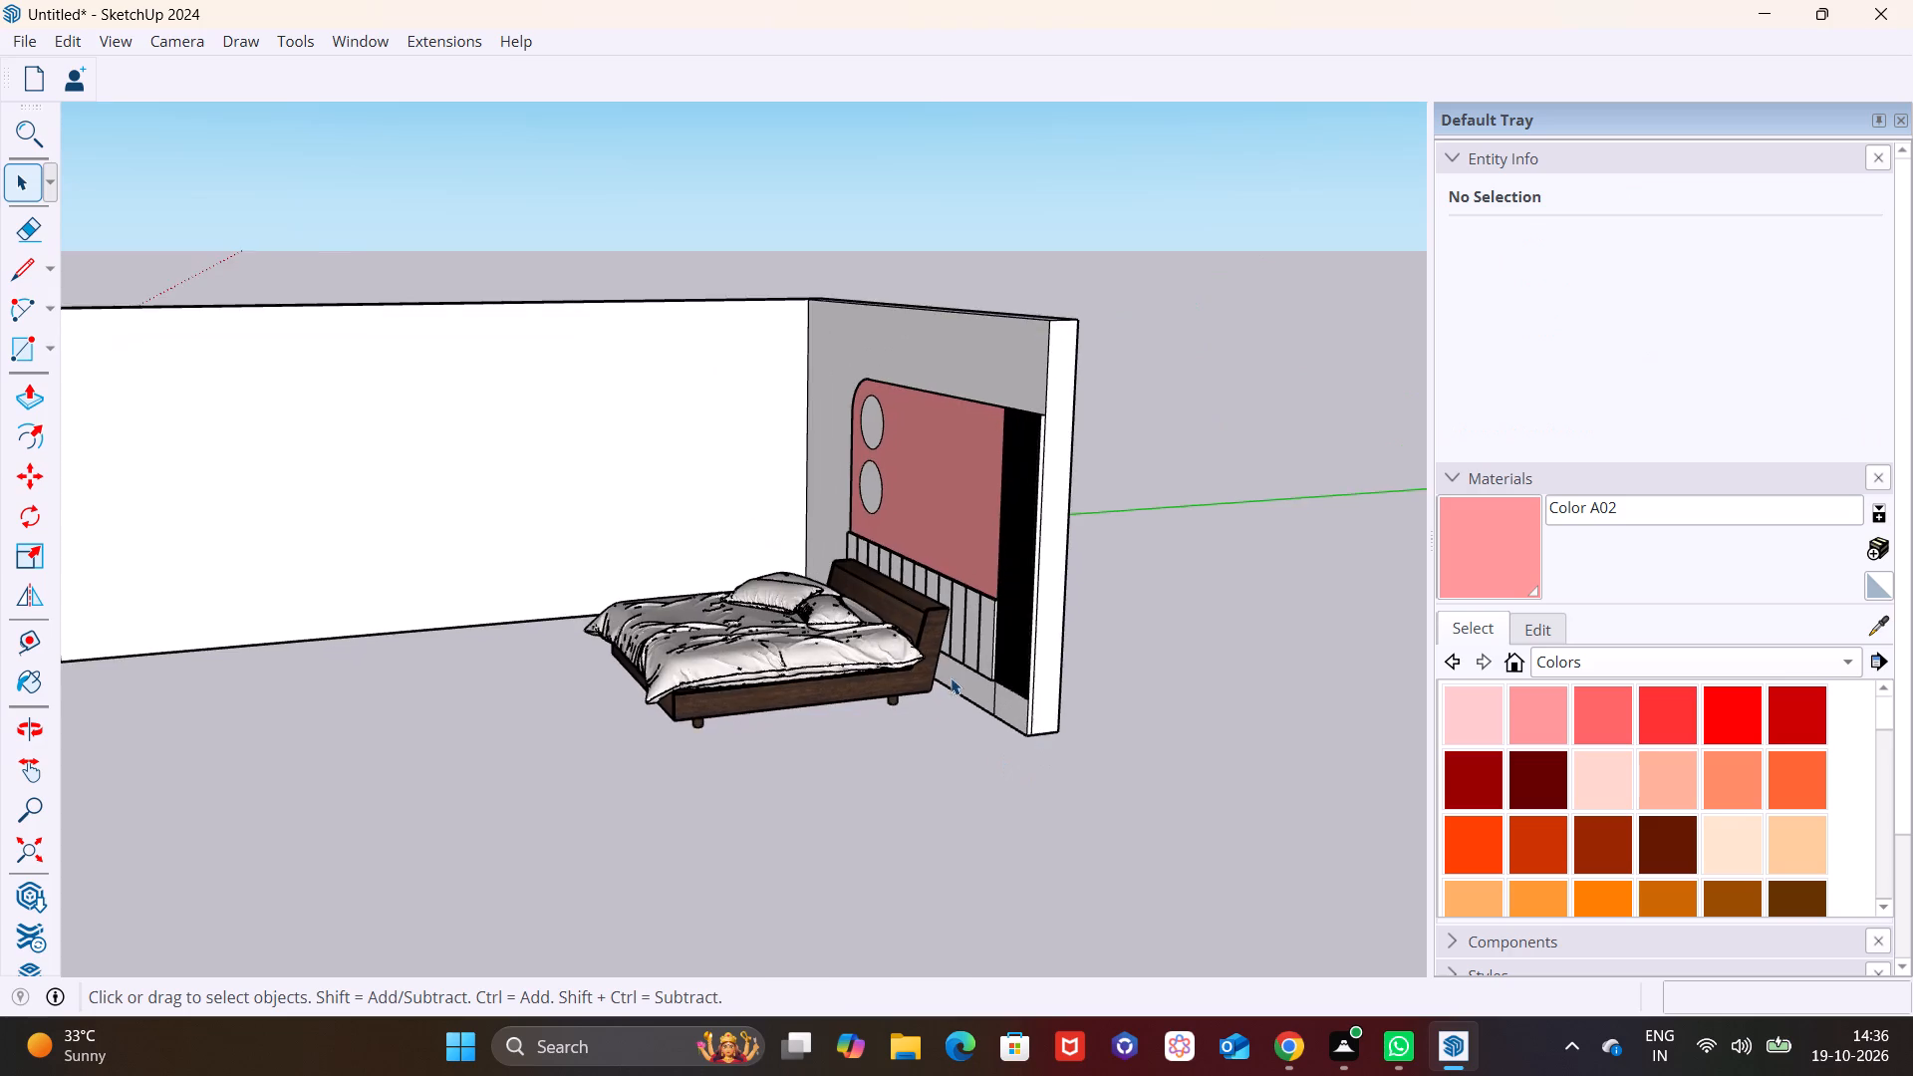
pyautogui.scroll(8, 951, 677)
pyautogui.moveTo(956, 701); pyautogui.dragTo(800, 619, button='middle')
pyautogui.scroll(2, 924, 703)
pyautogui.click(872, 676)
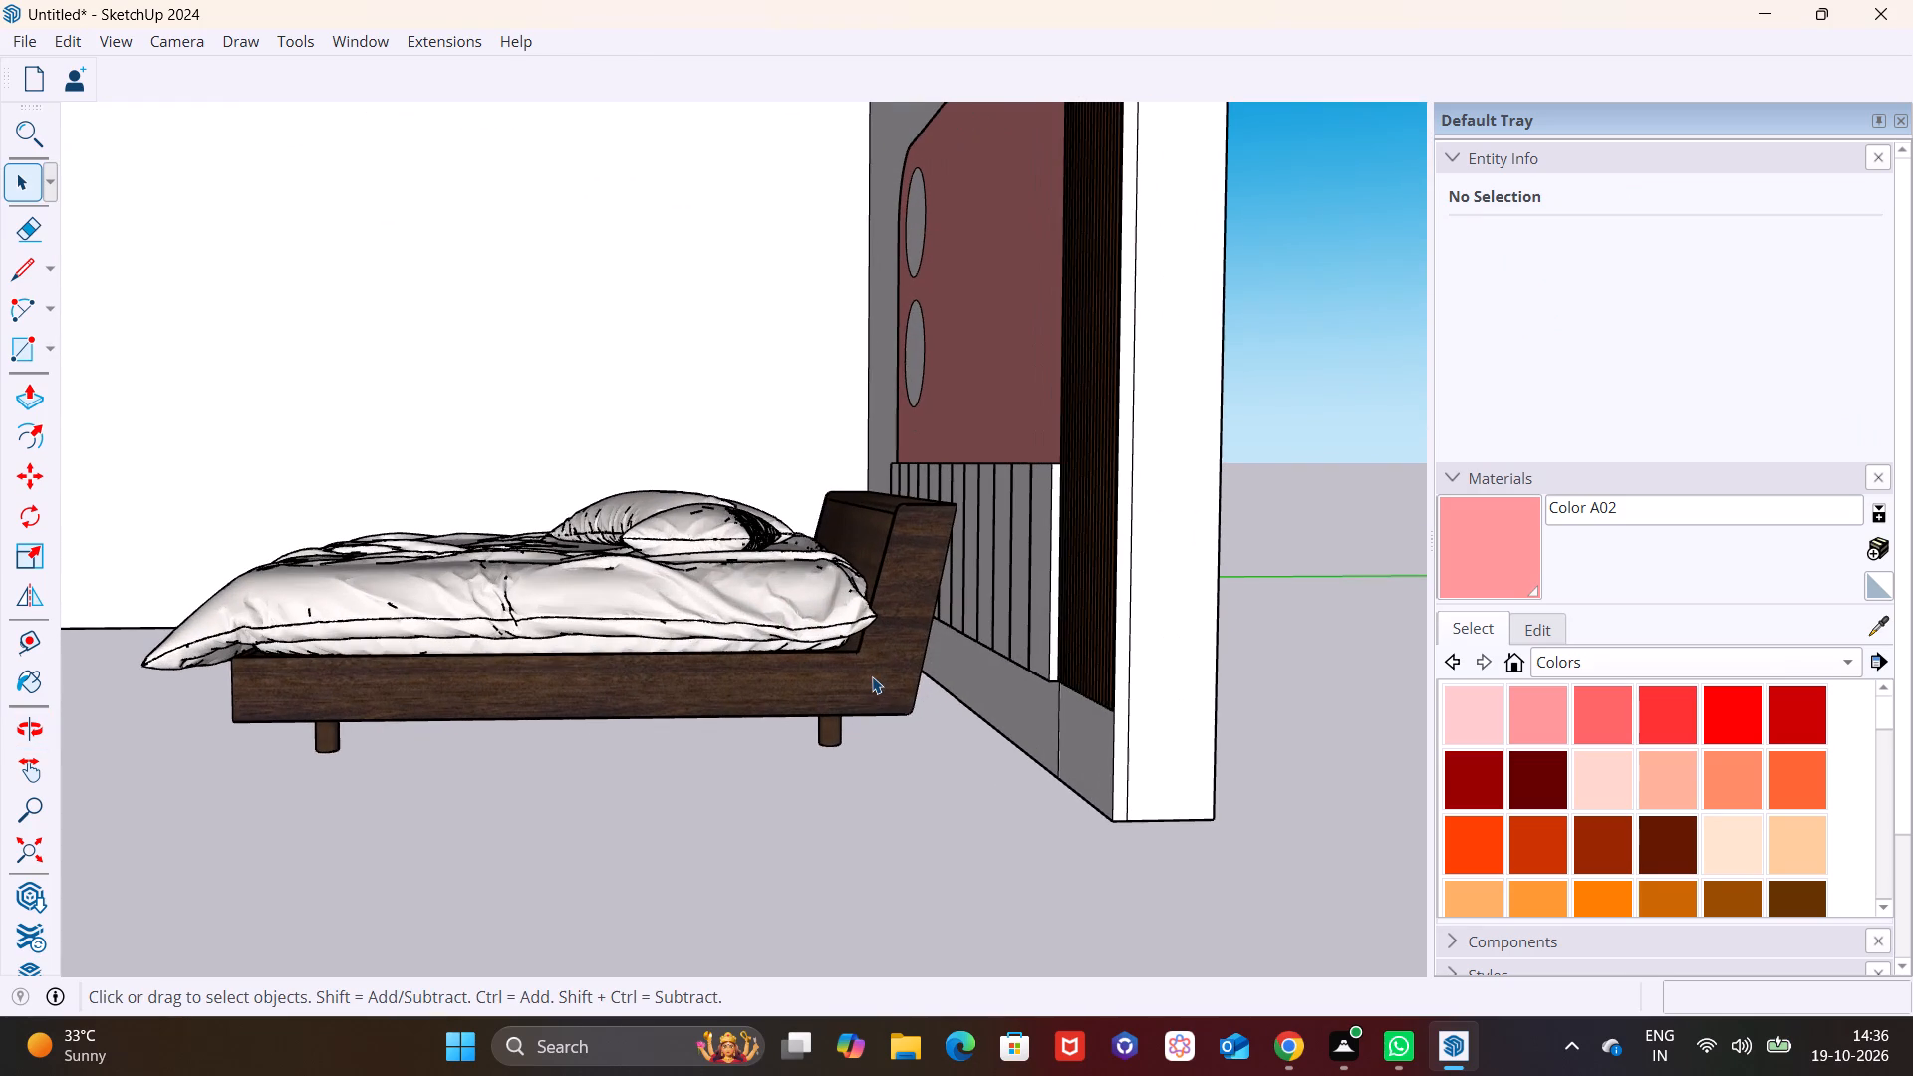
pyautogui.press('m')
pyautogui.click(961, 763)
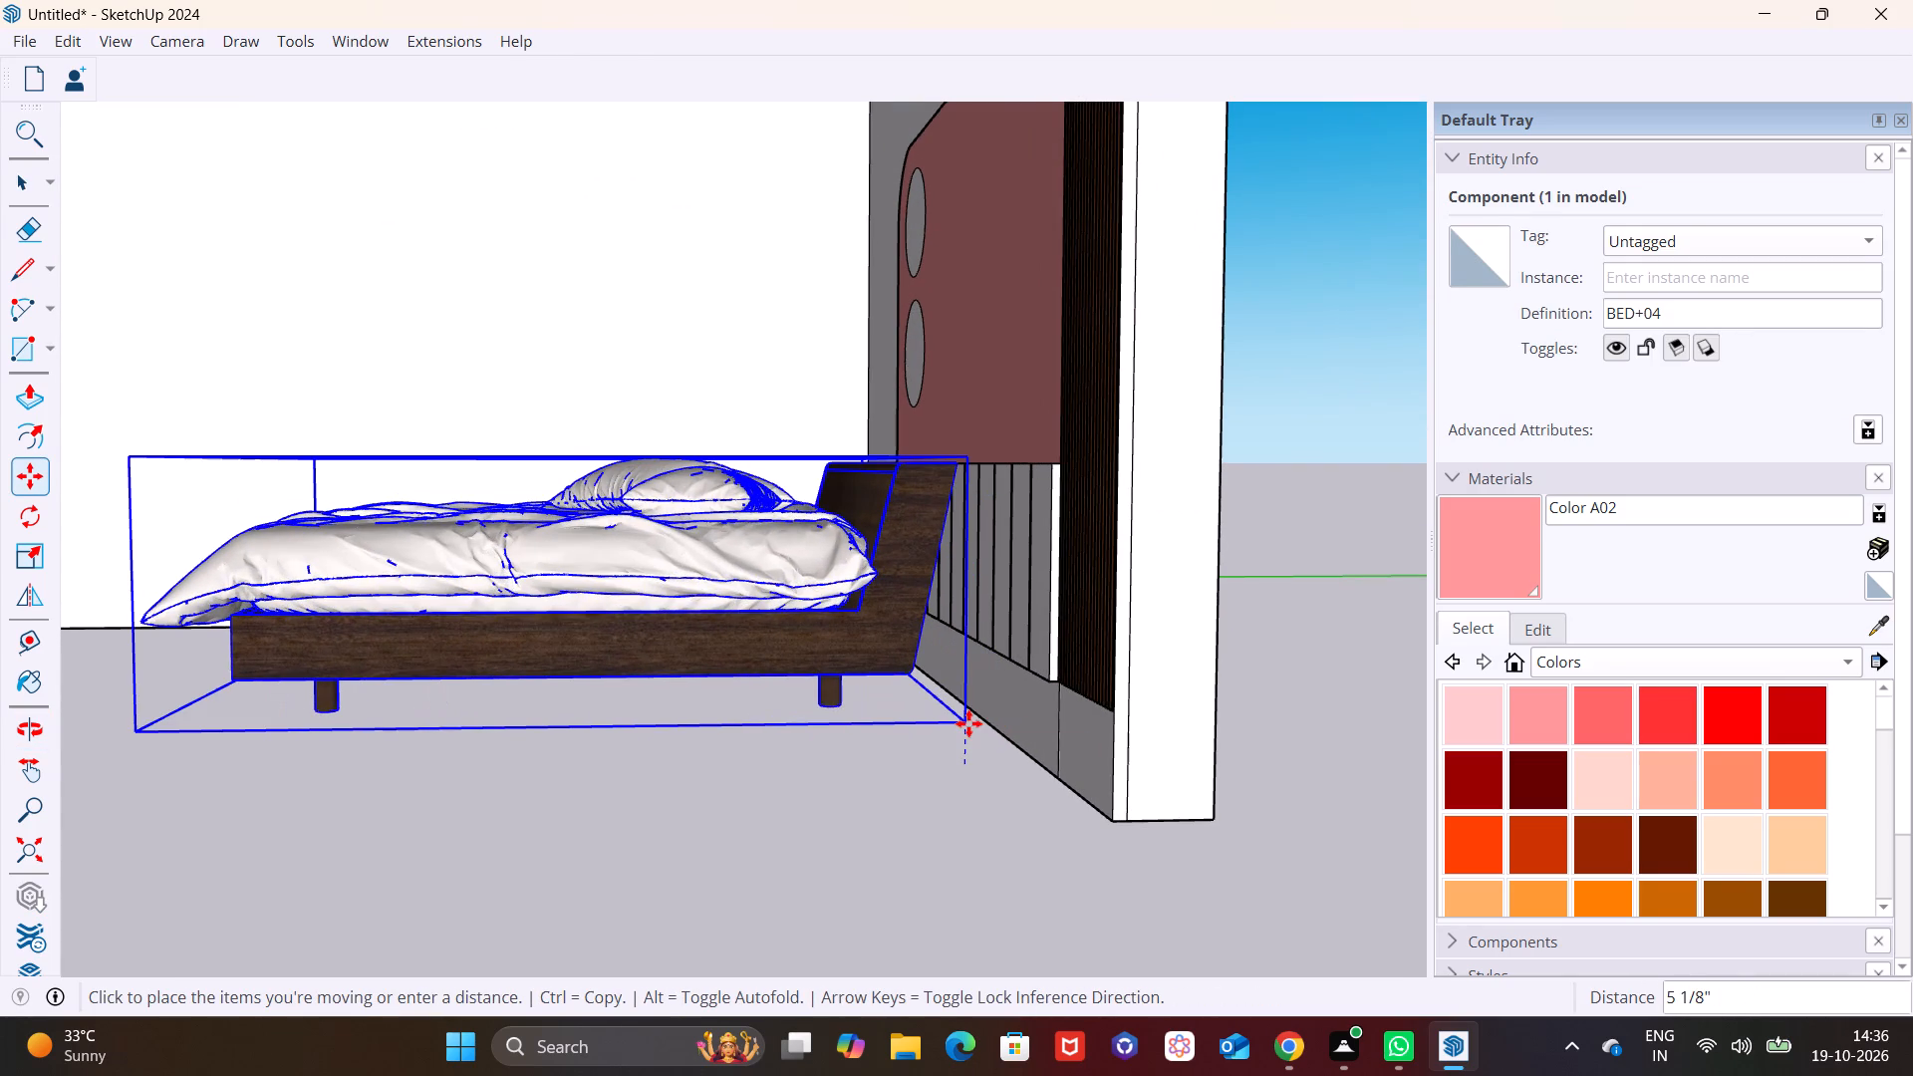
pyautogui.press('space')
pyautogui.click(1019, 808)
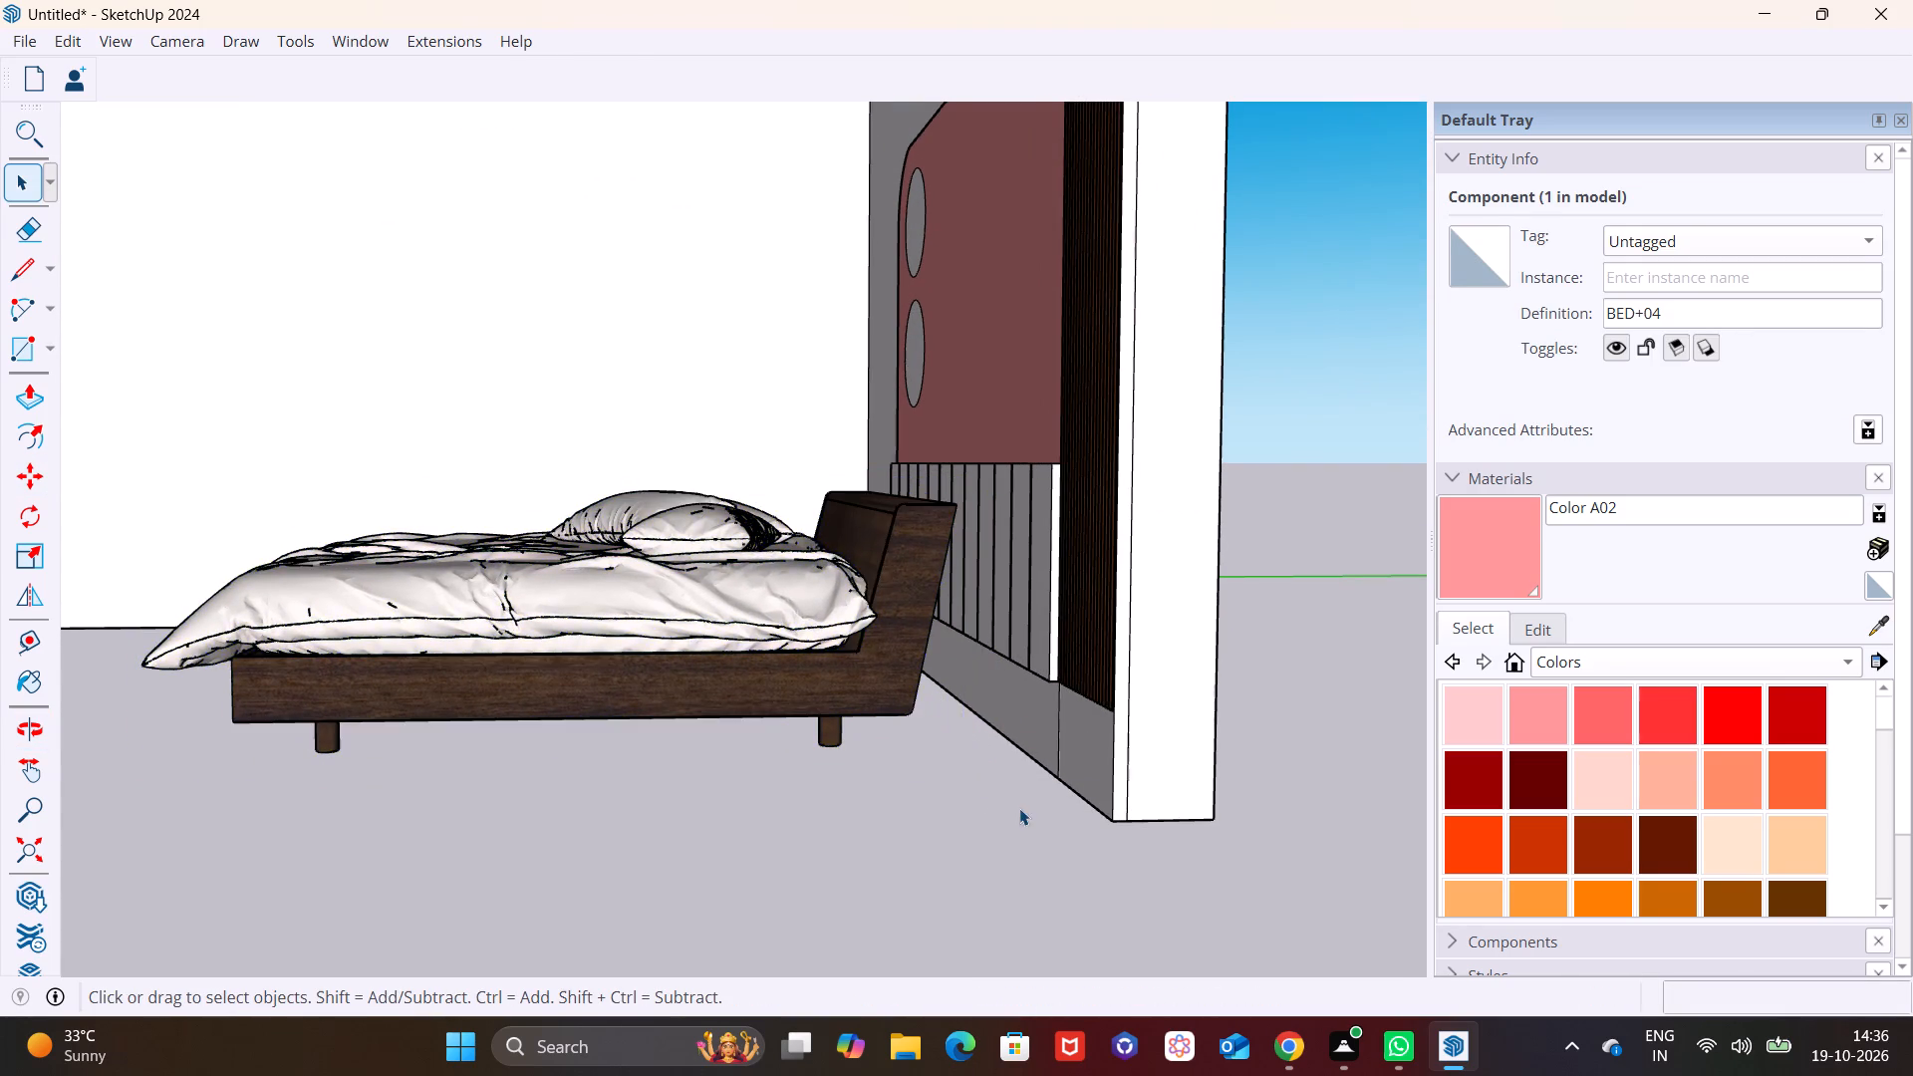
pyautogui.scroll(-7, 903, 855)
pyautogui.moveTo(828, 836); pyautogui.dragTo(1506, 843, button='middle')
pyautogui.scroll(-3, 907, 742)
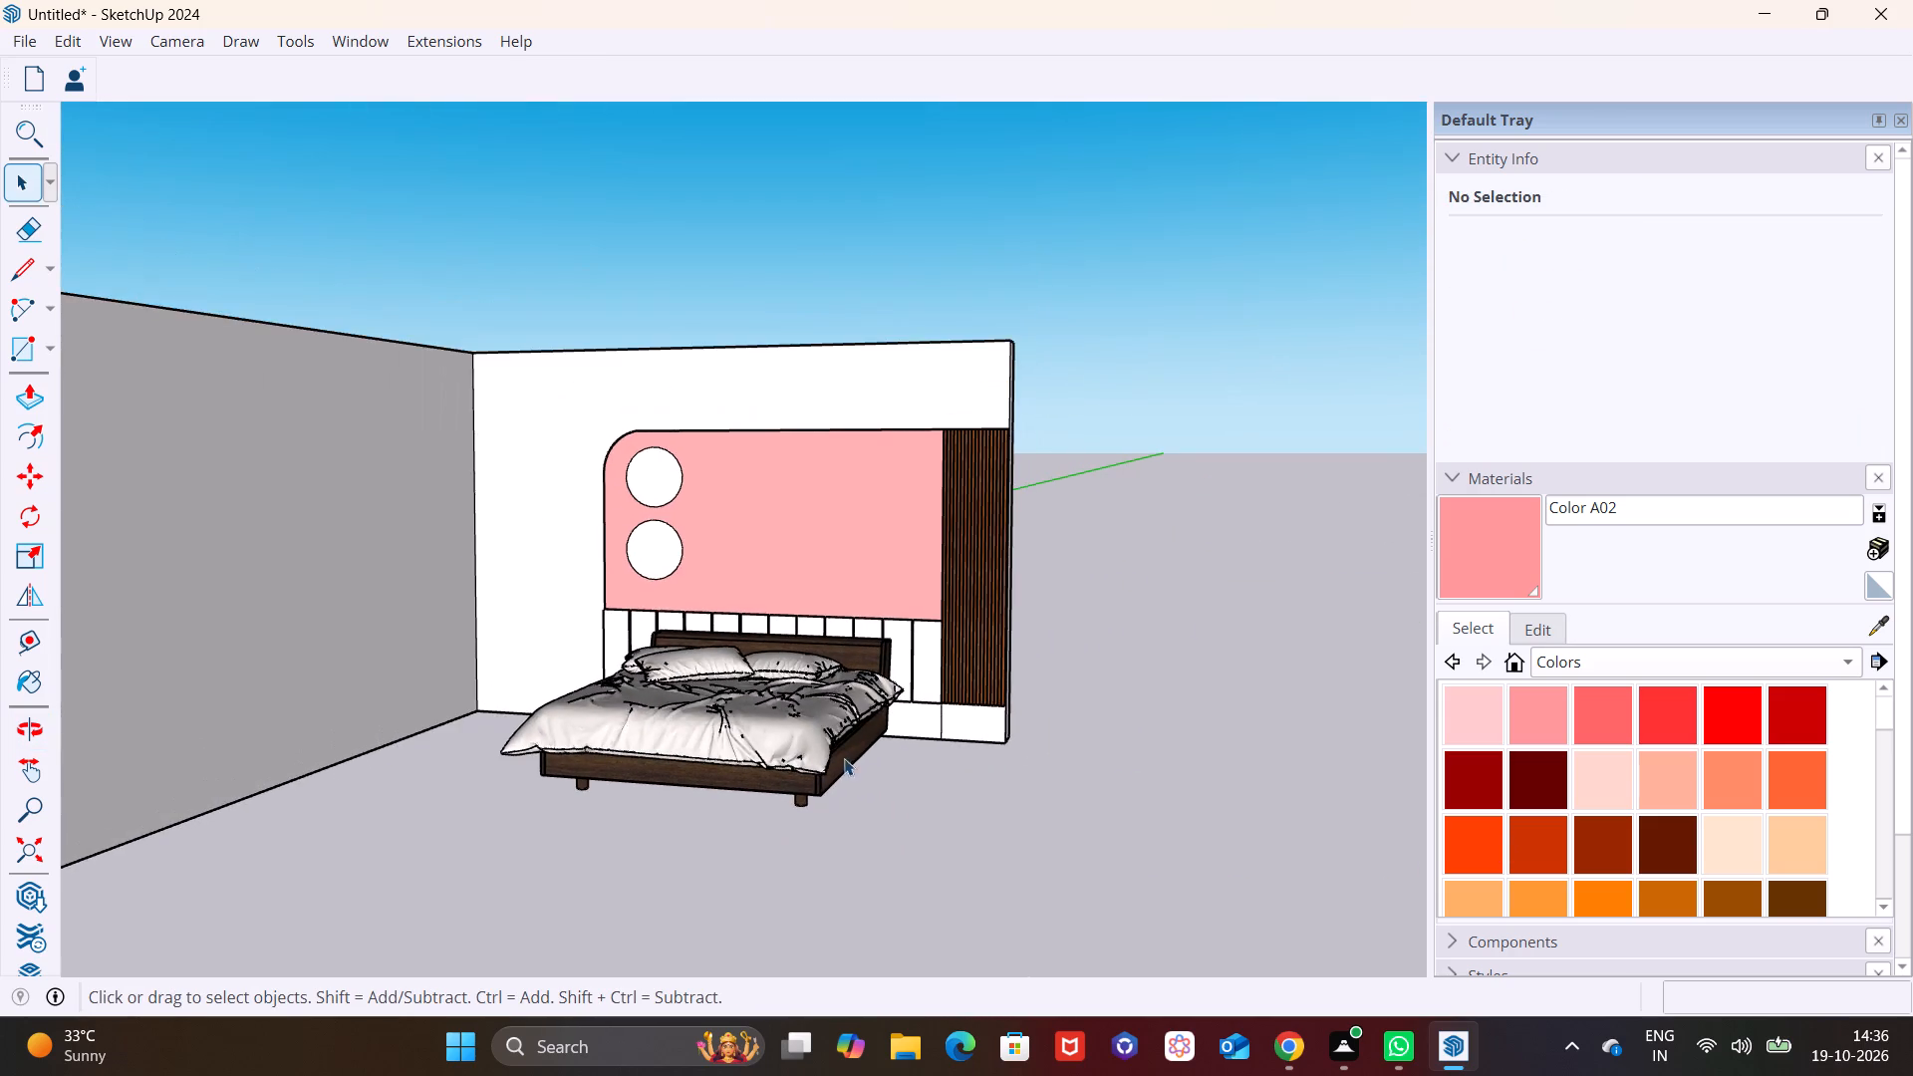
# Move the bed sideways along the panel wall towards the adjoining grey wall, lining it up with the near end of the raised-strip band.
pyautogui.moveTo(847, 757); pyautogui.dragTo(1054, 790, button='middle')
pyautogui.scroll(1, 813, 715)
pyautogui.click(755, 725)
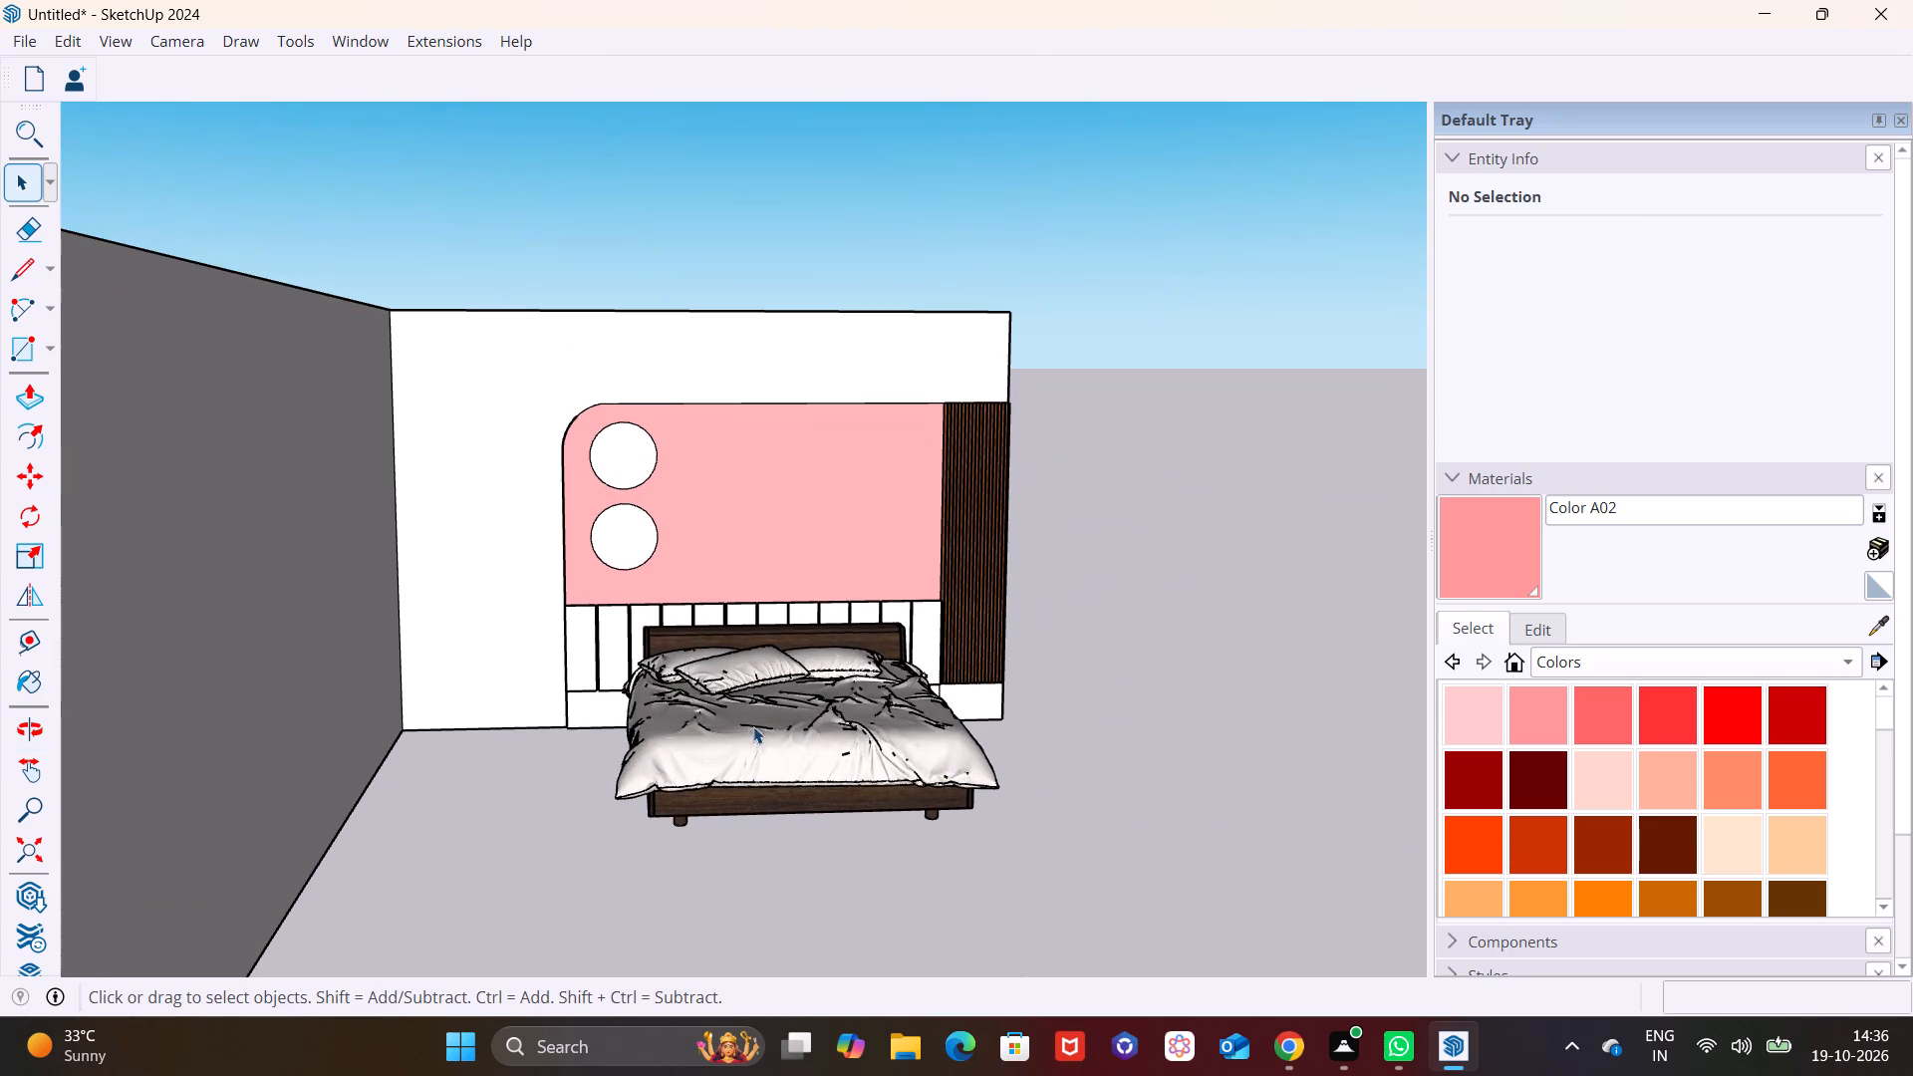
pyautogui.press('m')
pyautogui.click(612, 847)
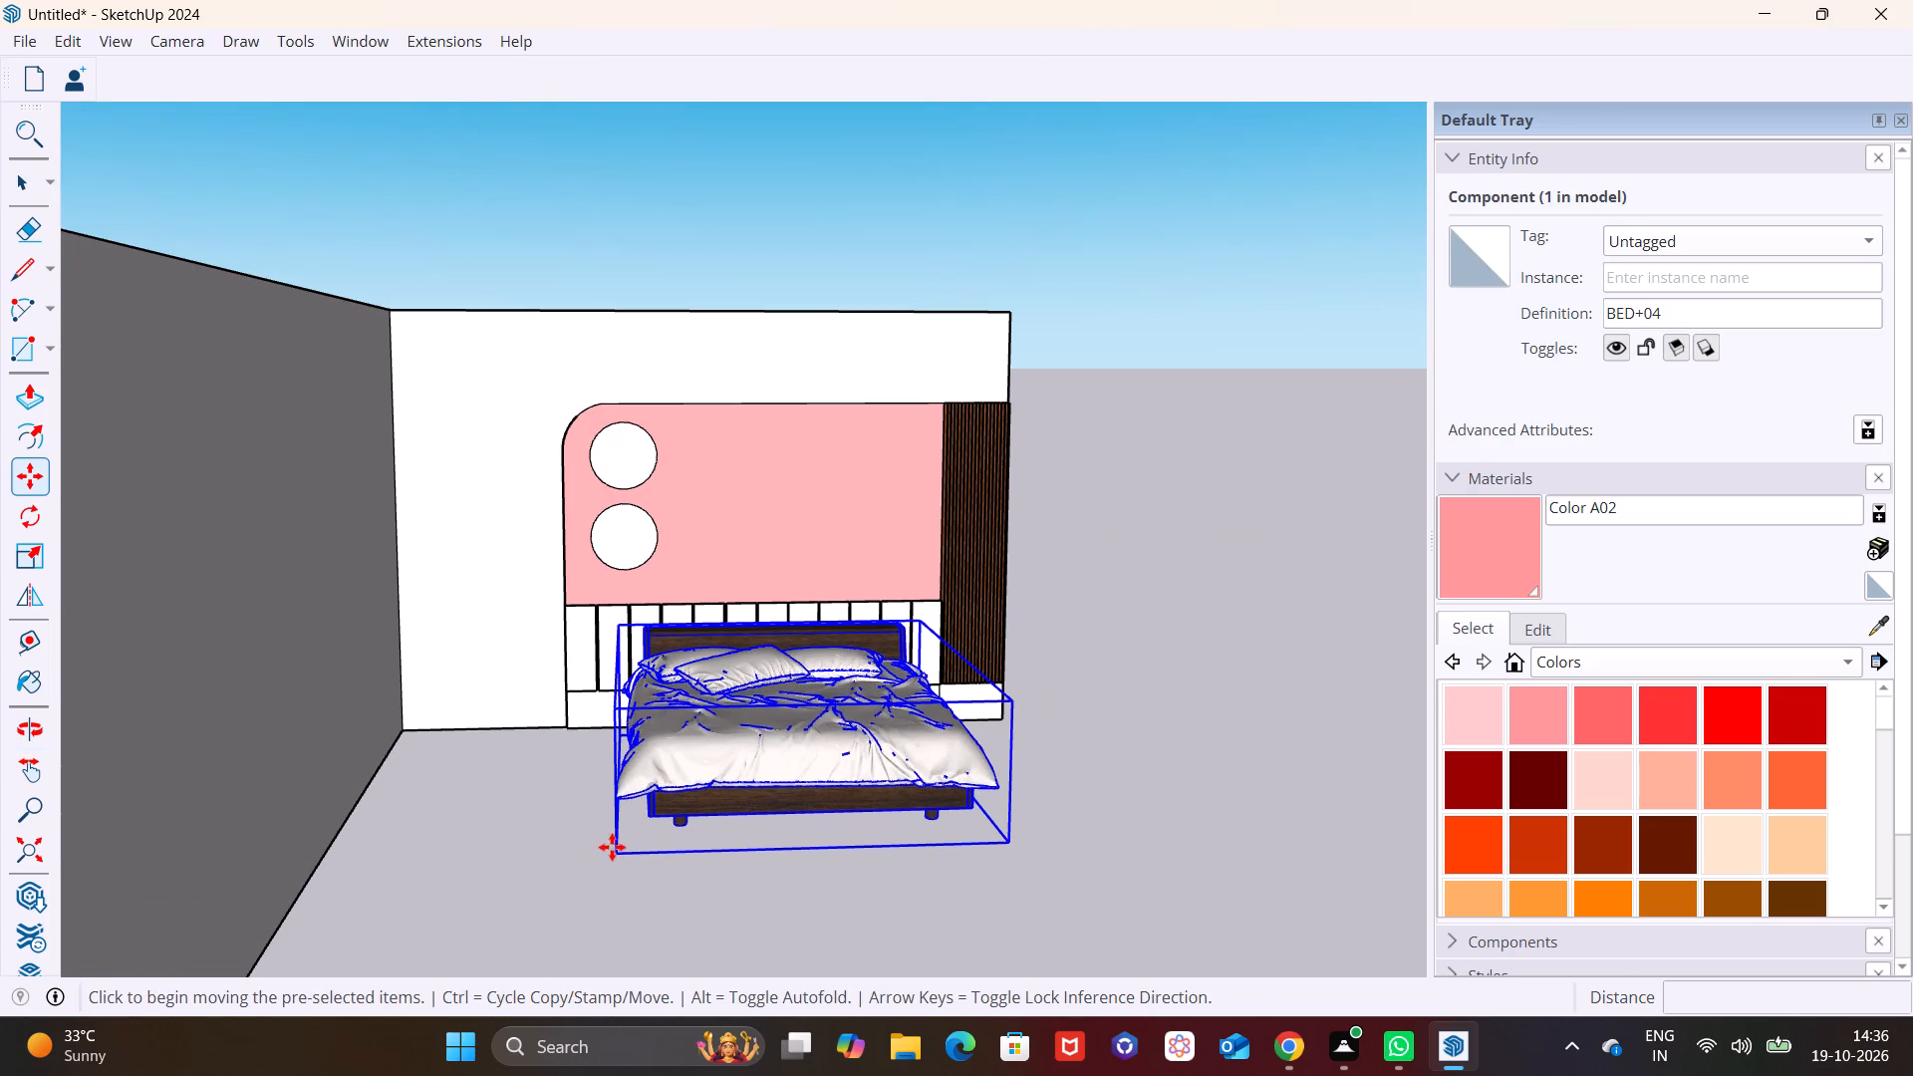
pyautogui.click(571, 846)
pyautogui.press('space')
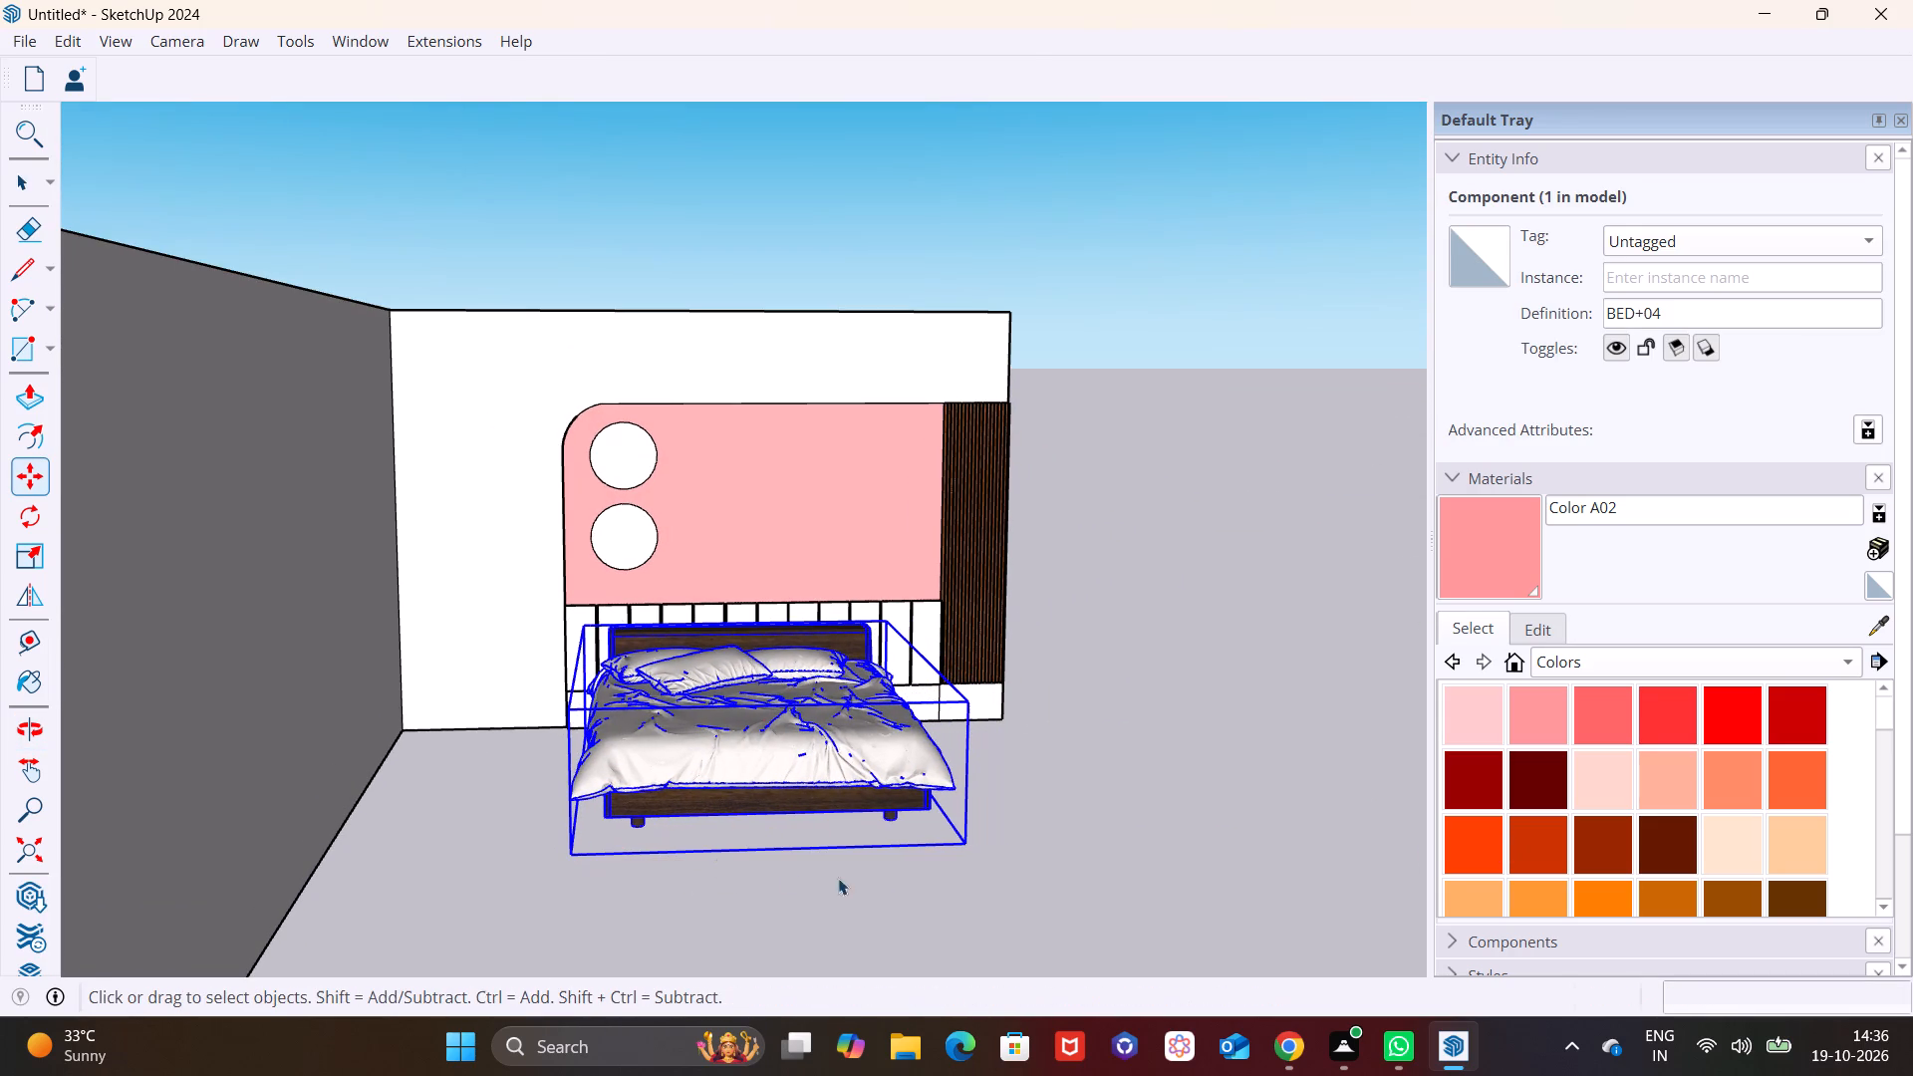
pyautogui.click(1025, 850)
# Draw a rectangle about 4 1/4" by 4' 13/16" on the wall base below the slats, from the wall's outer edge to the headboard.
pyautogui.moveTo(1025, 761); pyautogui.dragTo(942, 851, button='middle')
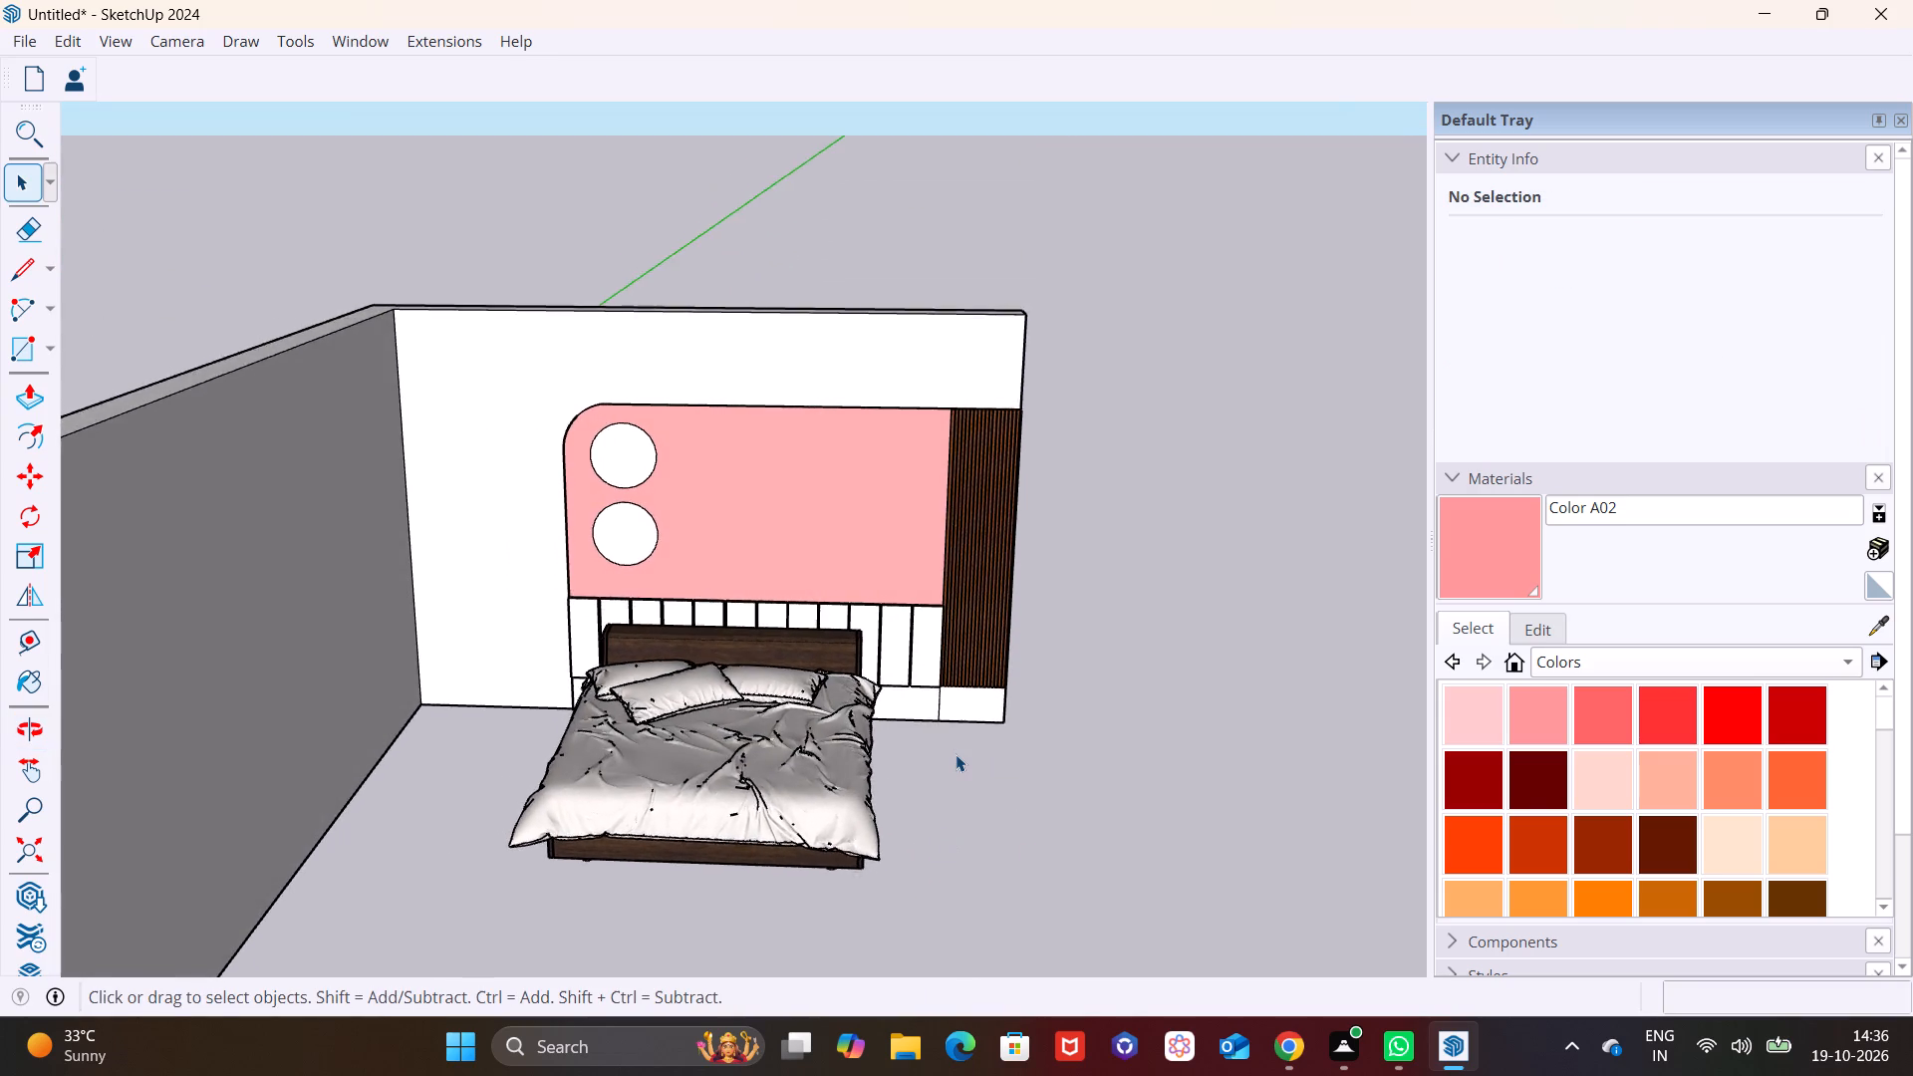
pyautogui.scroll(15, 956, 754)
pyautogui.keyDown('shift'); pyautogui.moveTo(945, 709); pyautogui.dragTo(800, 768, button='middle'); pyautogui.keyUp('shift')
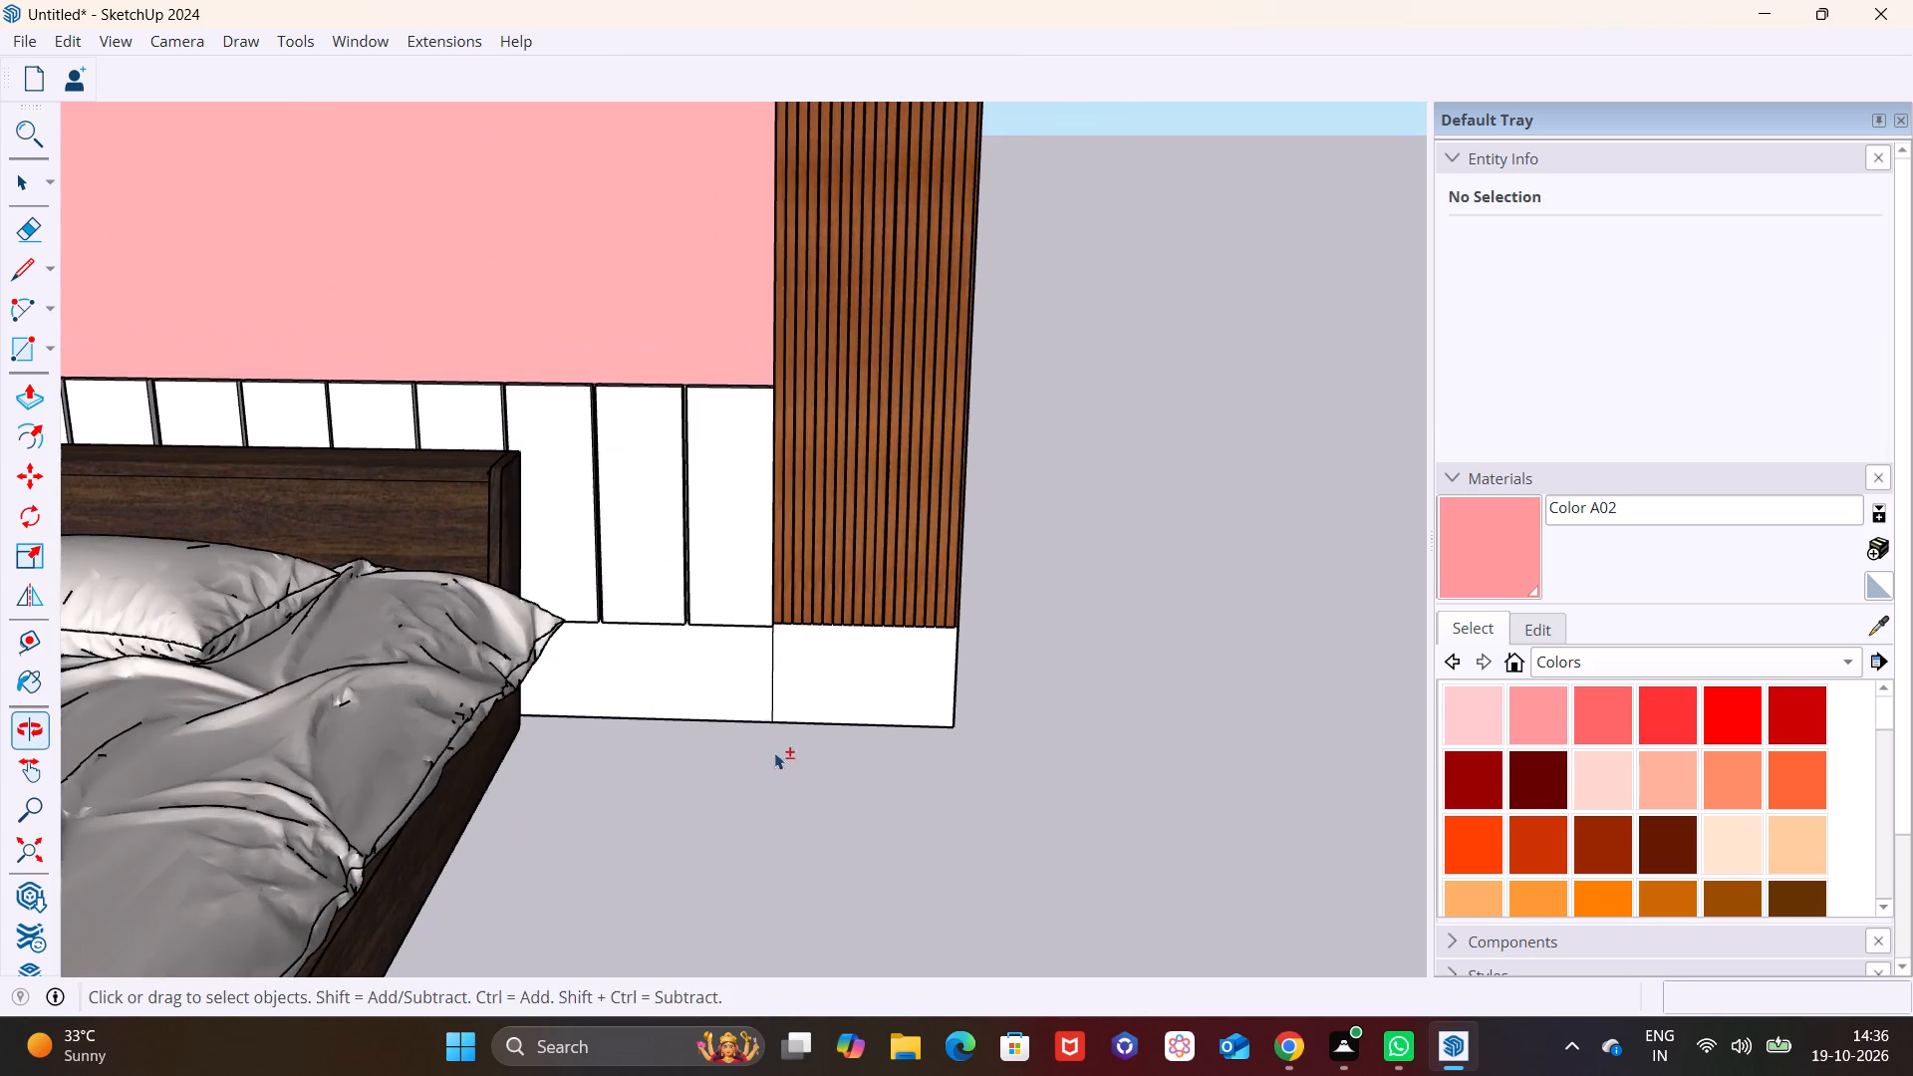
pyautogui.moveTo(768, 699); pyautogui.dragTo(572, 472, button='middle')
pyautogui.scroll(1, 636, 657)
pyautogui.moveTo(599, 589); pyautogui.dragTo(647, 790, button='middle')
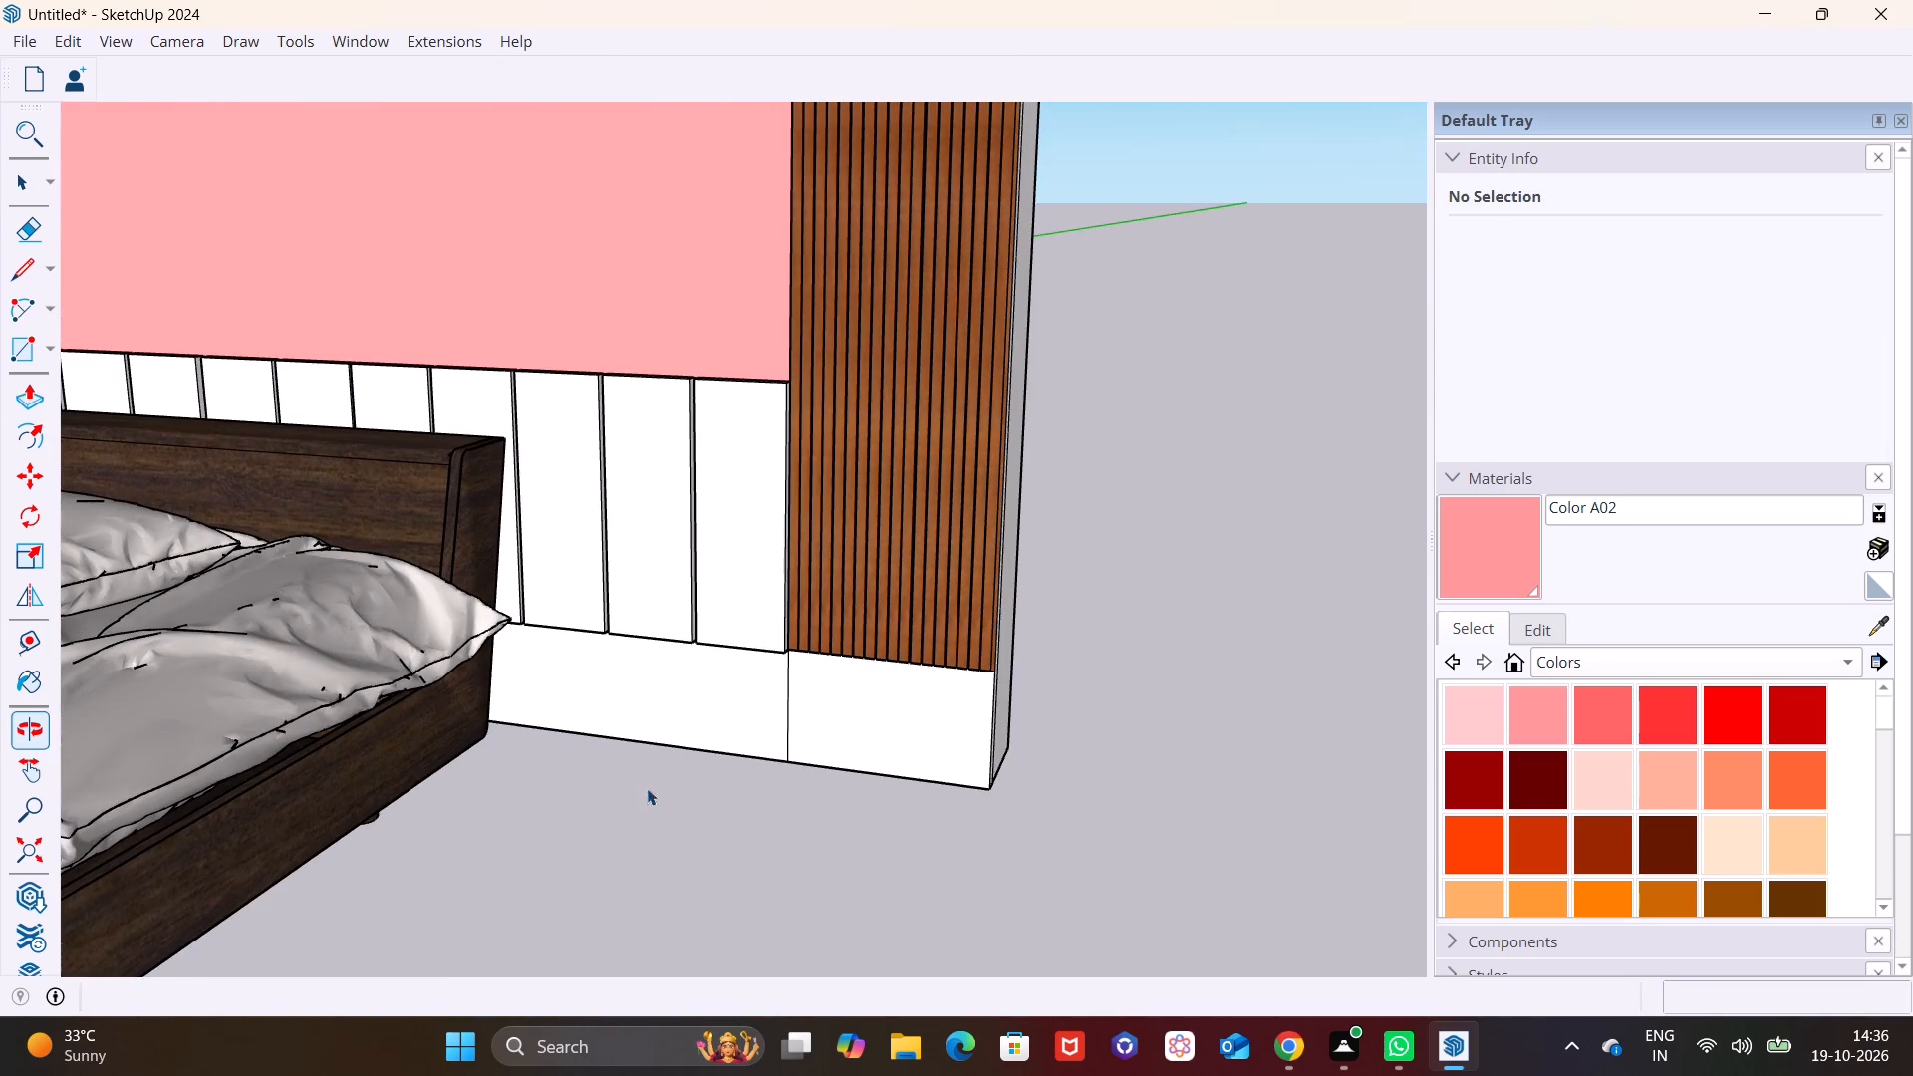
pyautogui.scroll(-1, 691, 723)
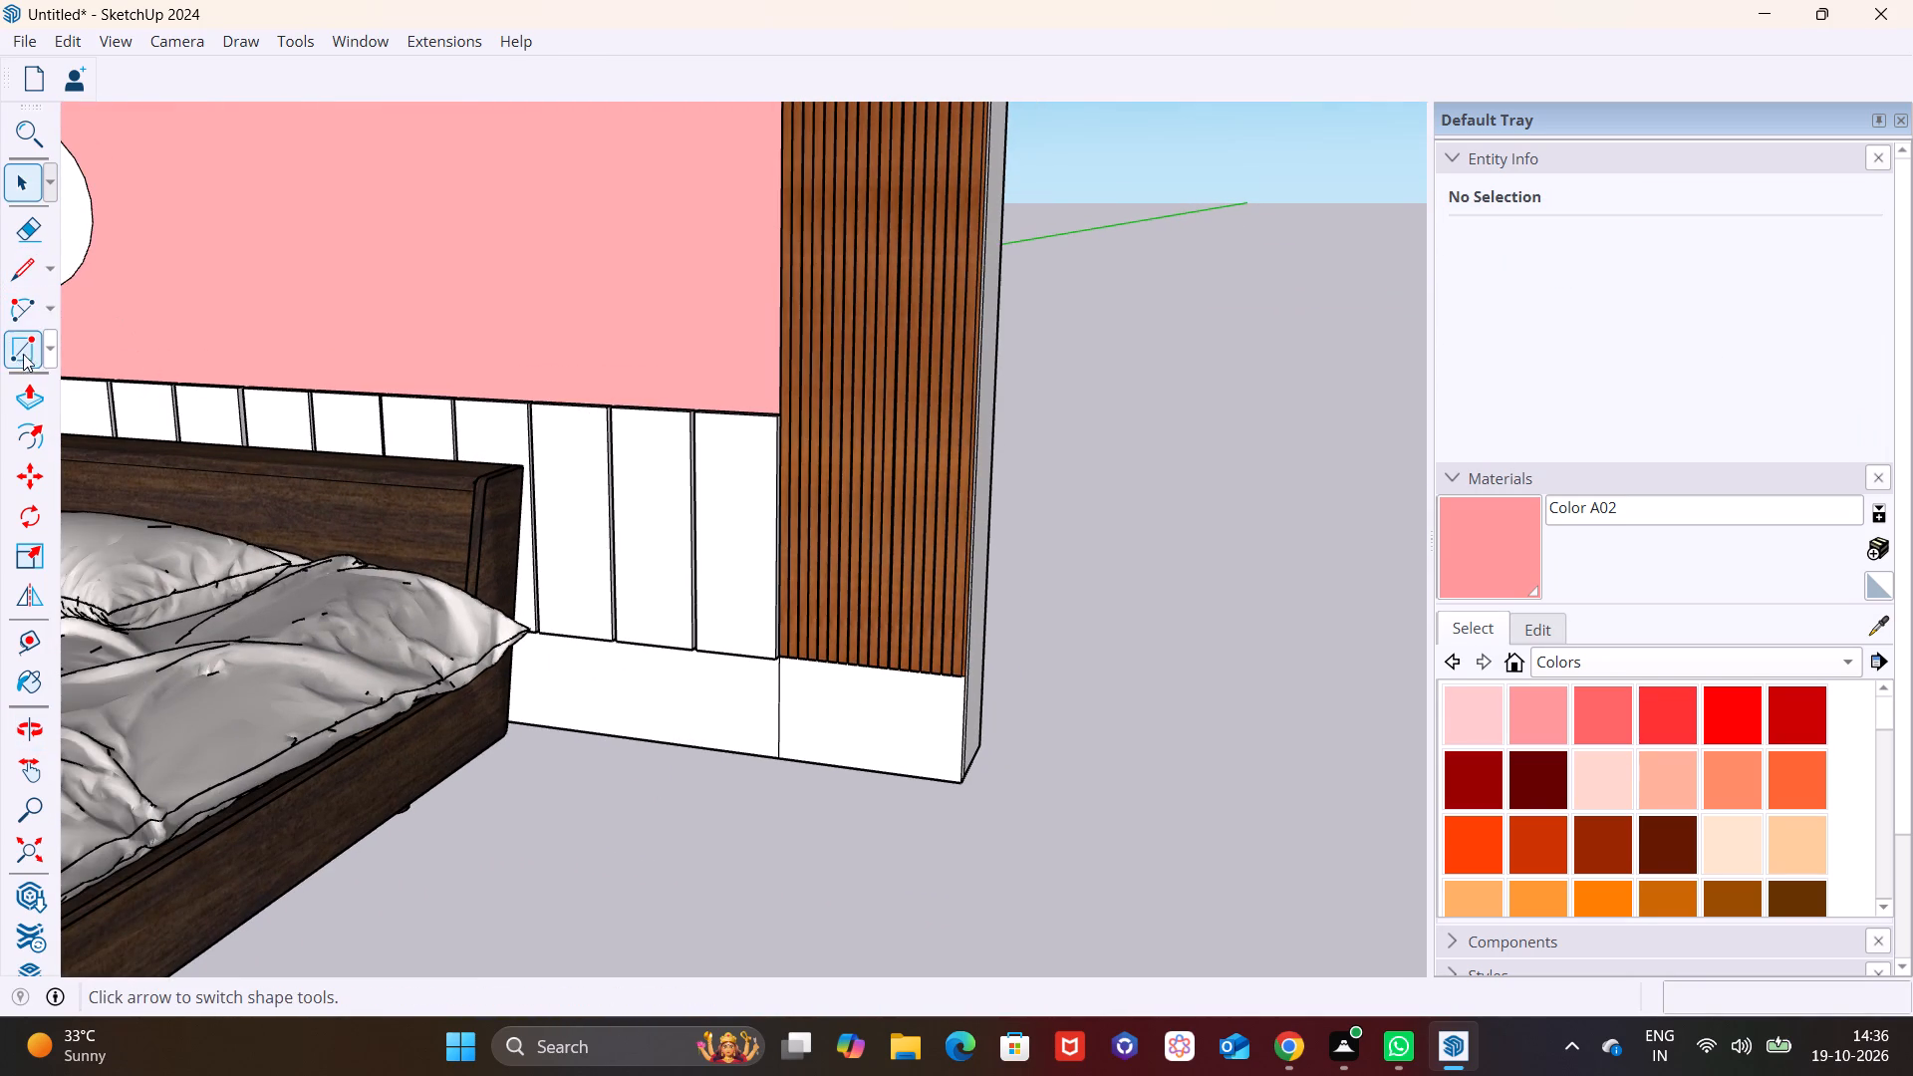
pyautogui.click(50, 345)
pyautogui.click(66, 377)
pyautogui.moveTo(683, 681); pyautogui.dragTo(704, 552, button='middle')
pyautogui.click(970, 758)
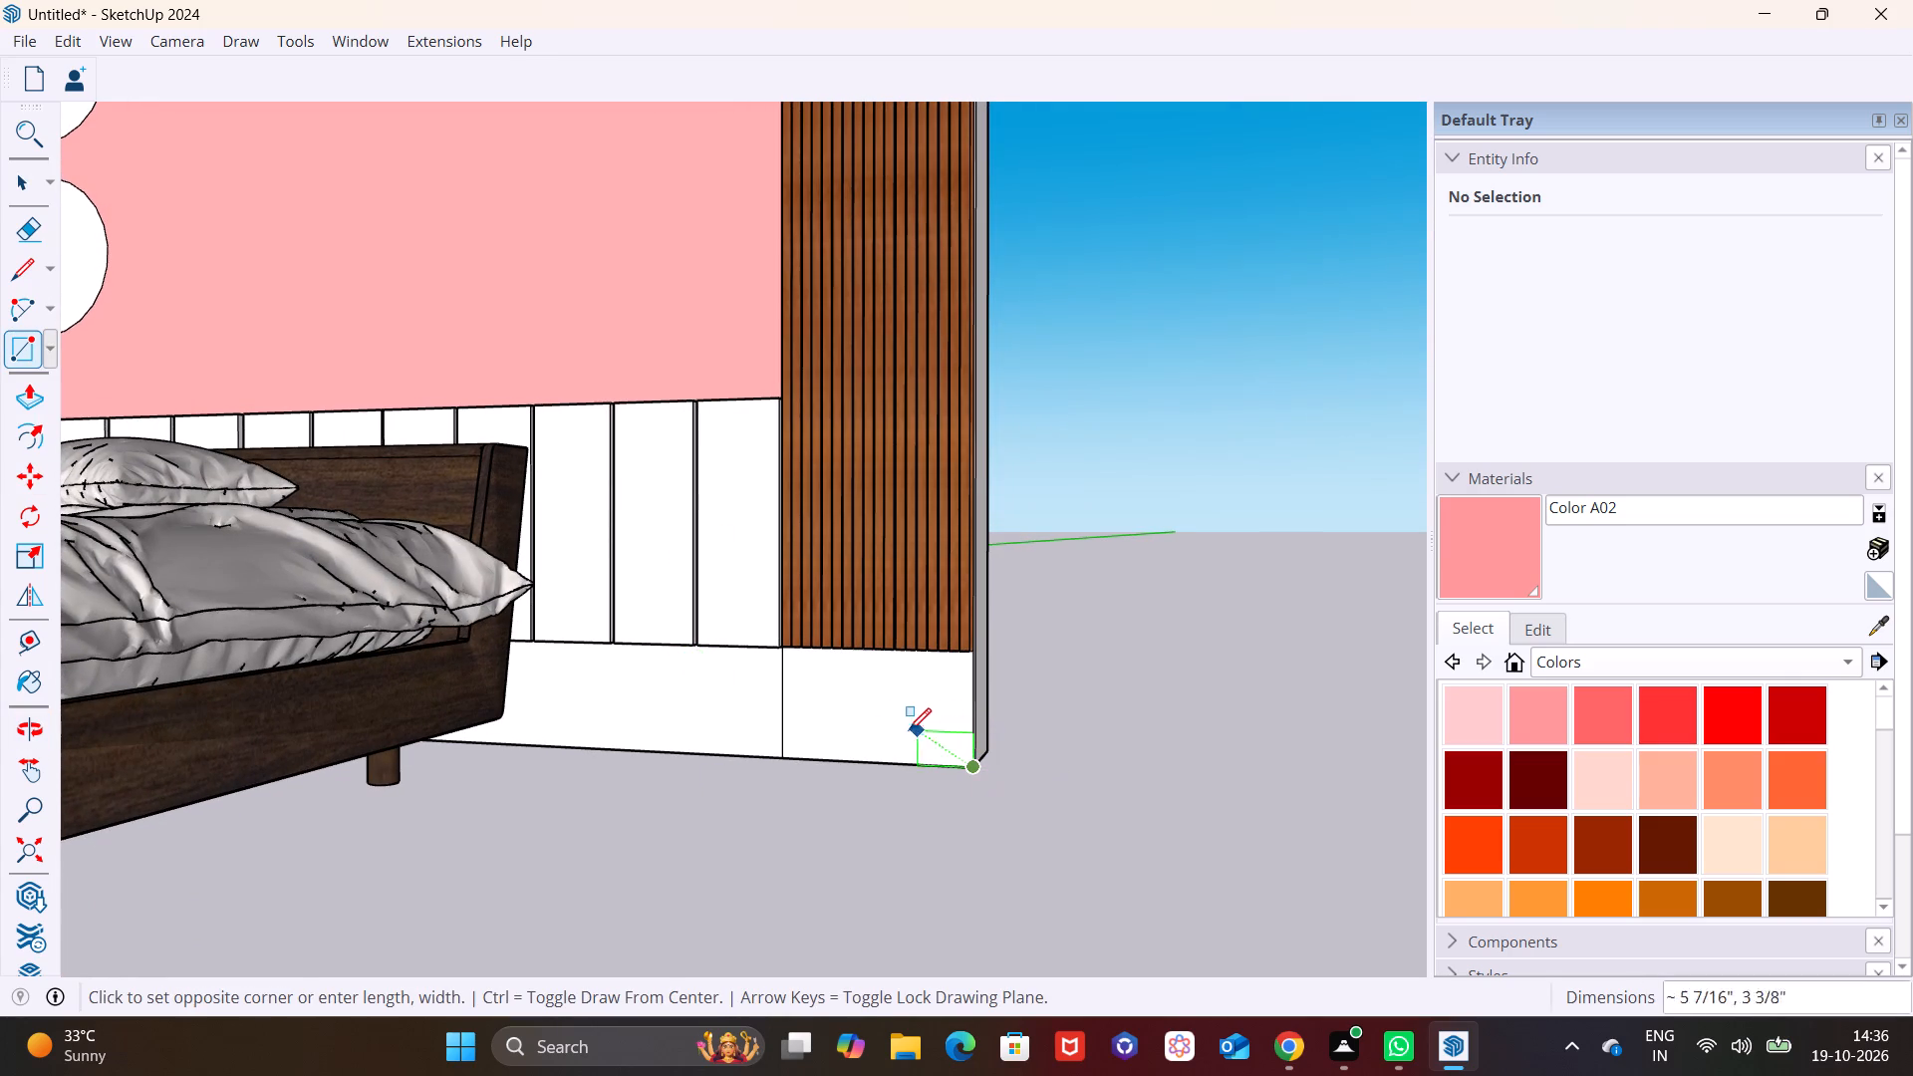
pyautogui.press('Escape')
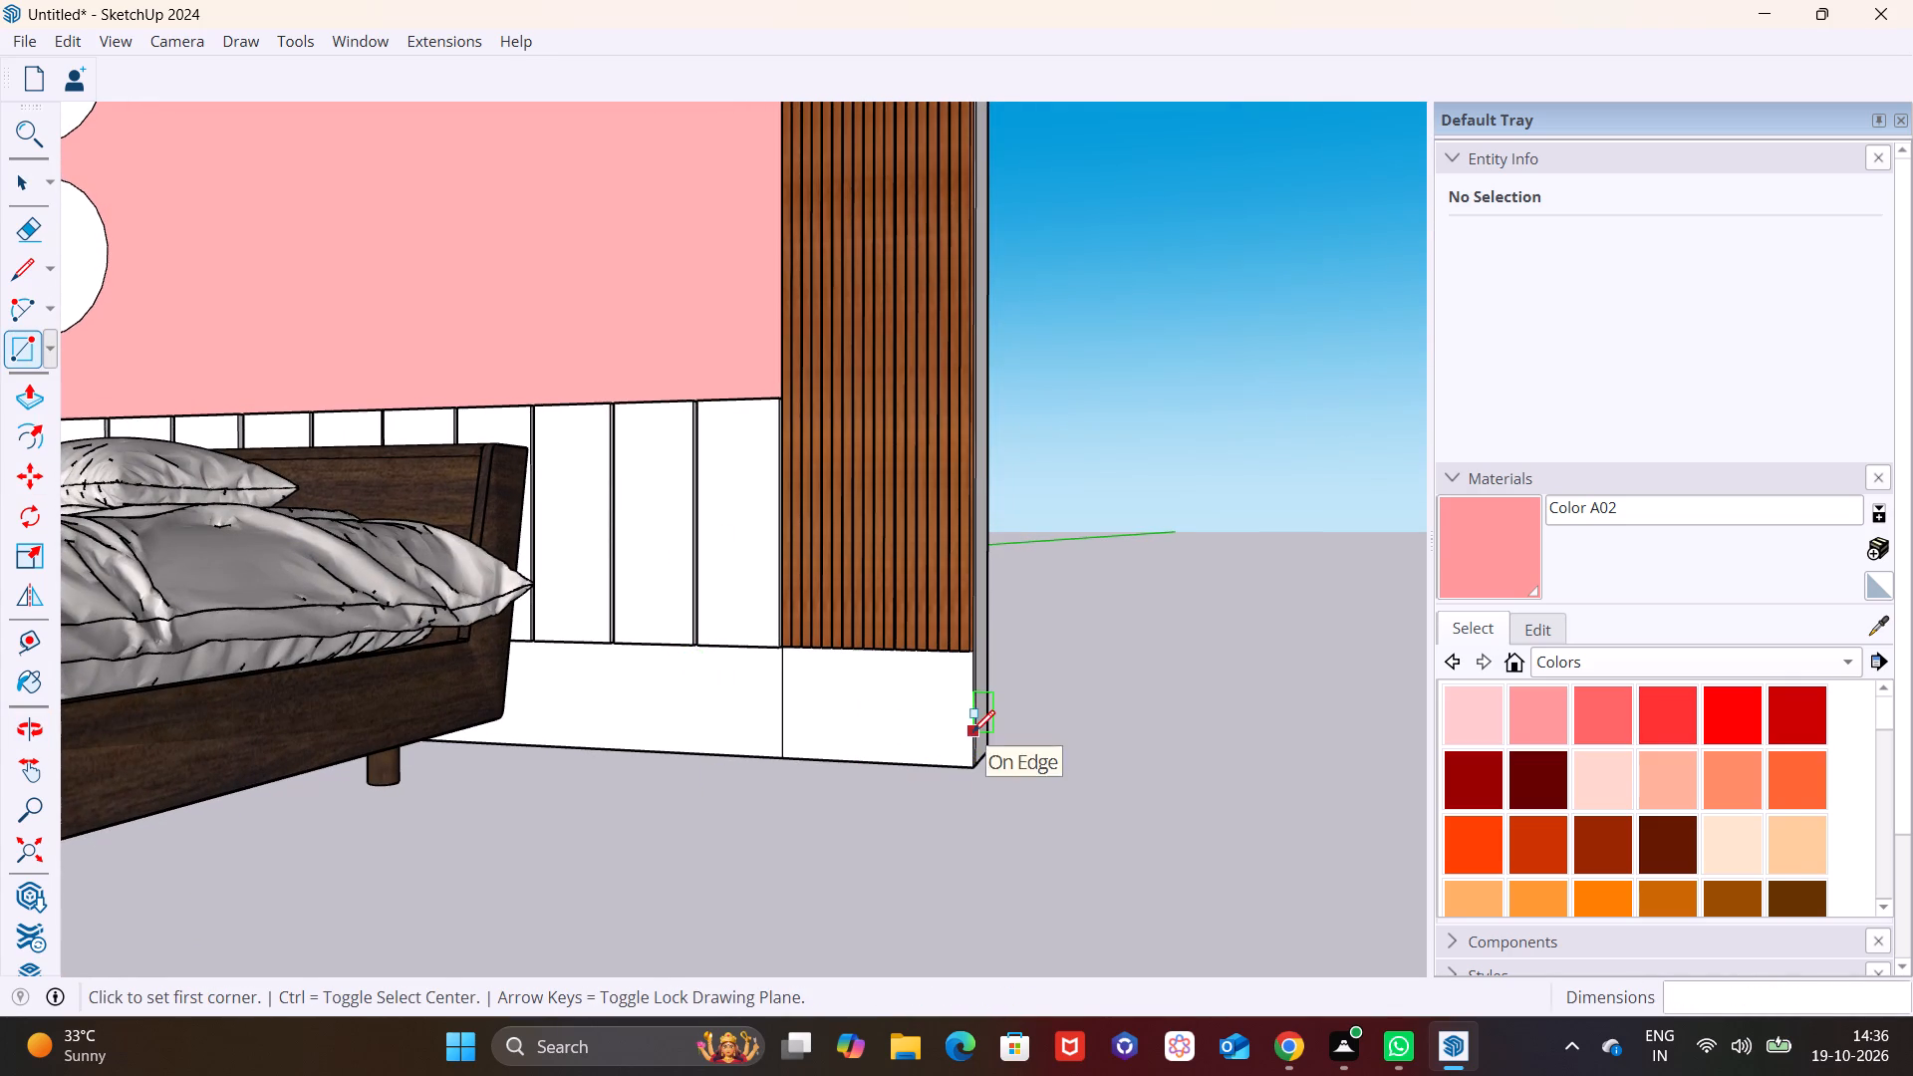
pyautogui.click(972, 732)
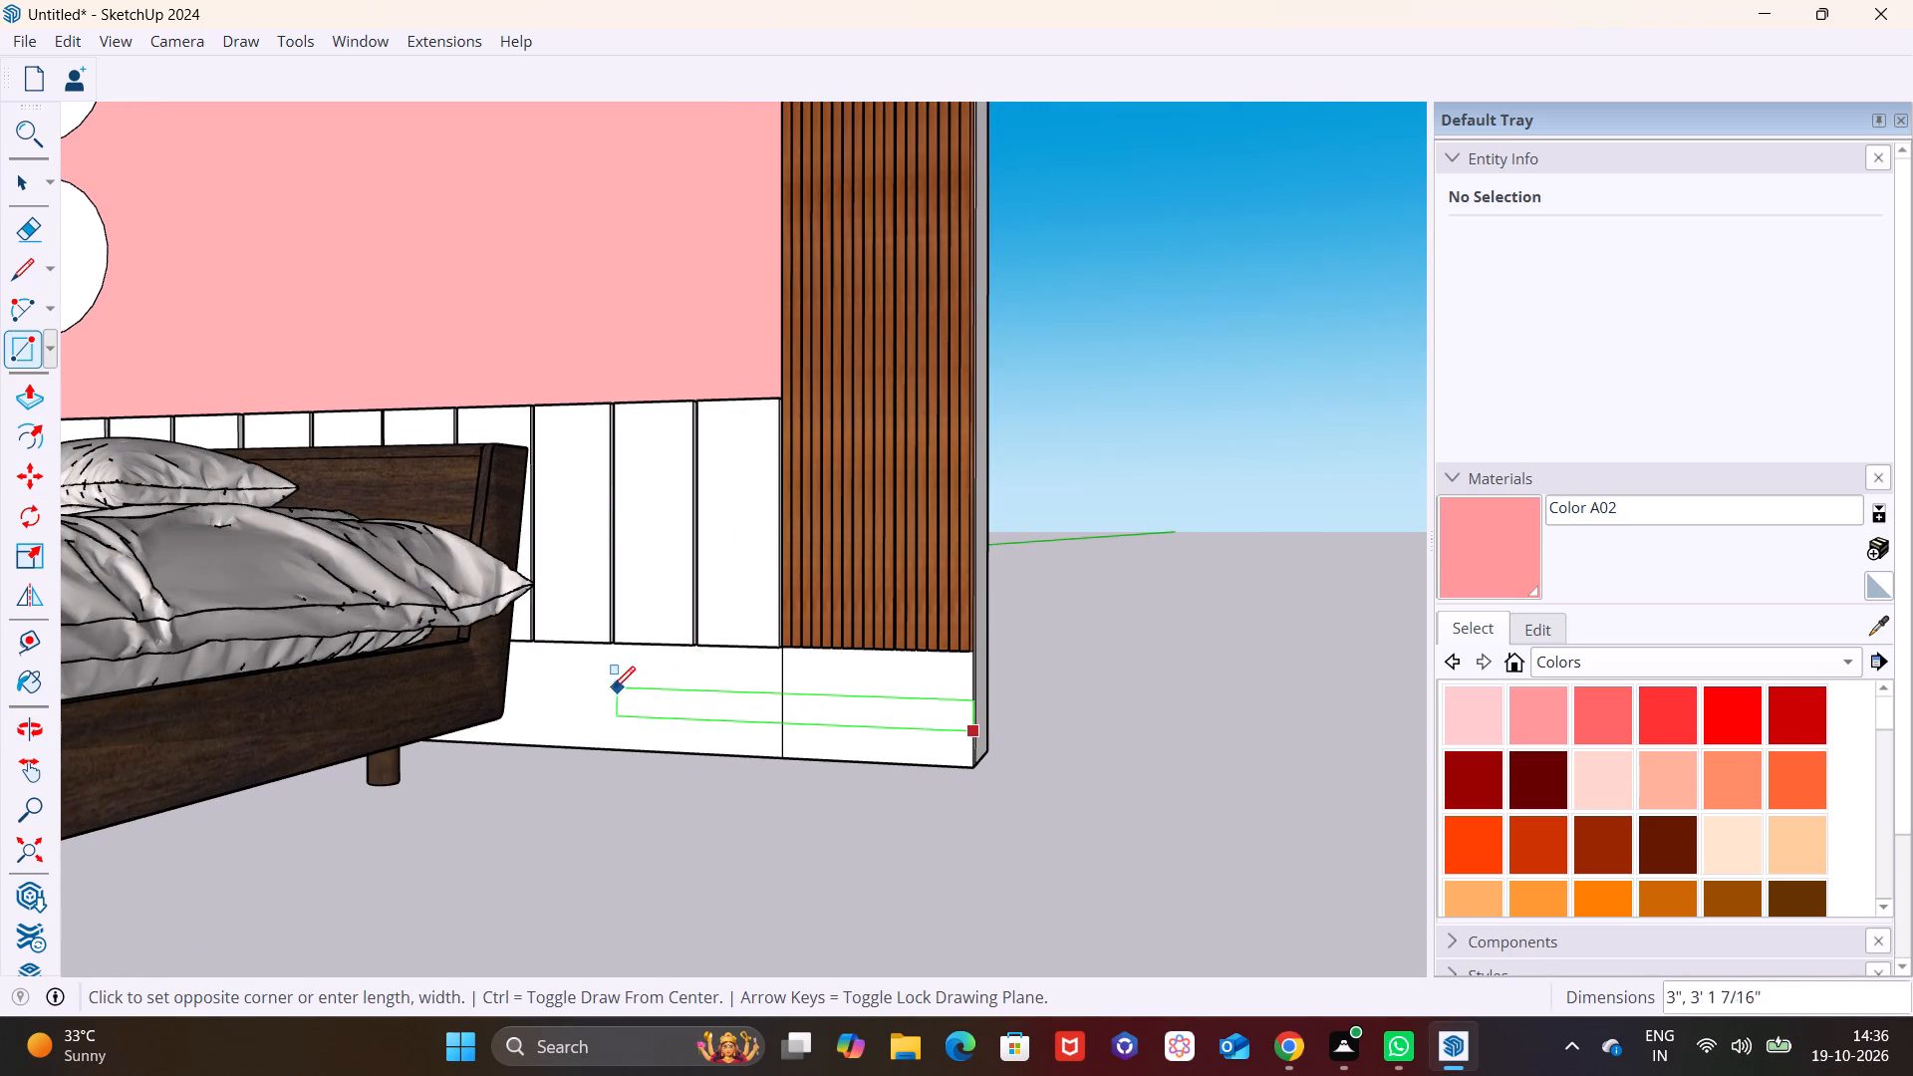
pyautogui.click(516, 673)
pyautogui.press('space')
# Push/Pull the rectangle's section below the wood slats outward by about 8 1/16".
pyautogui.click(748, 707)
pyautogui.click(831, 720)
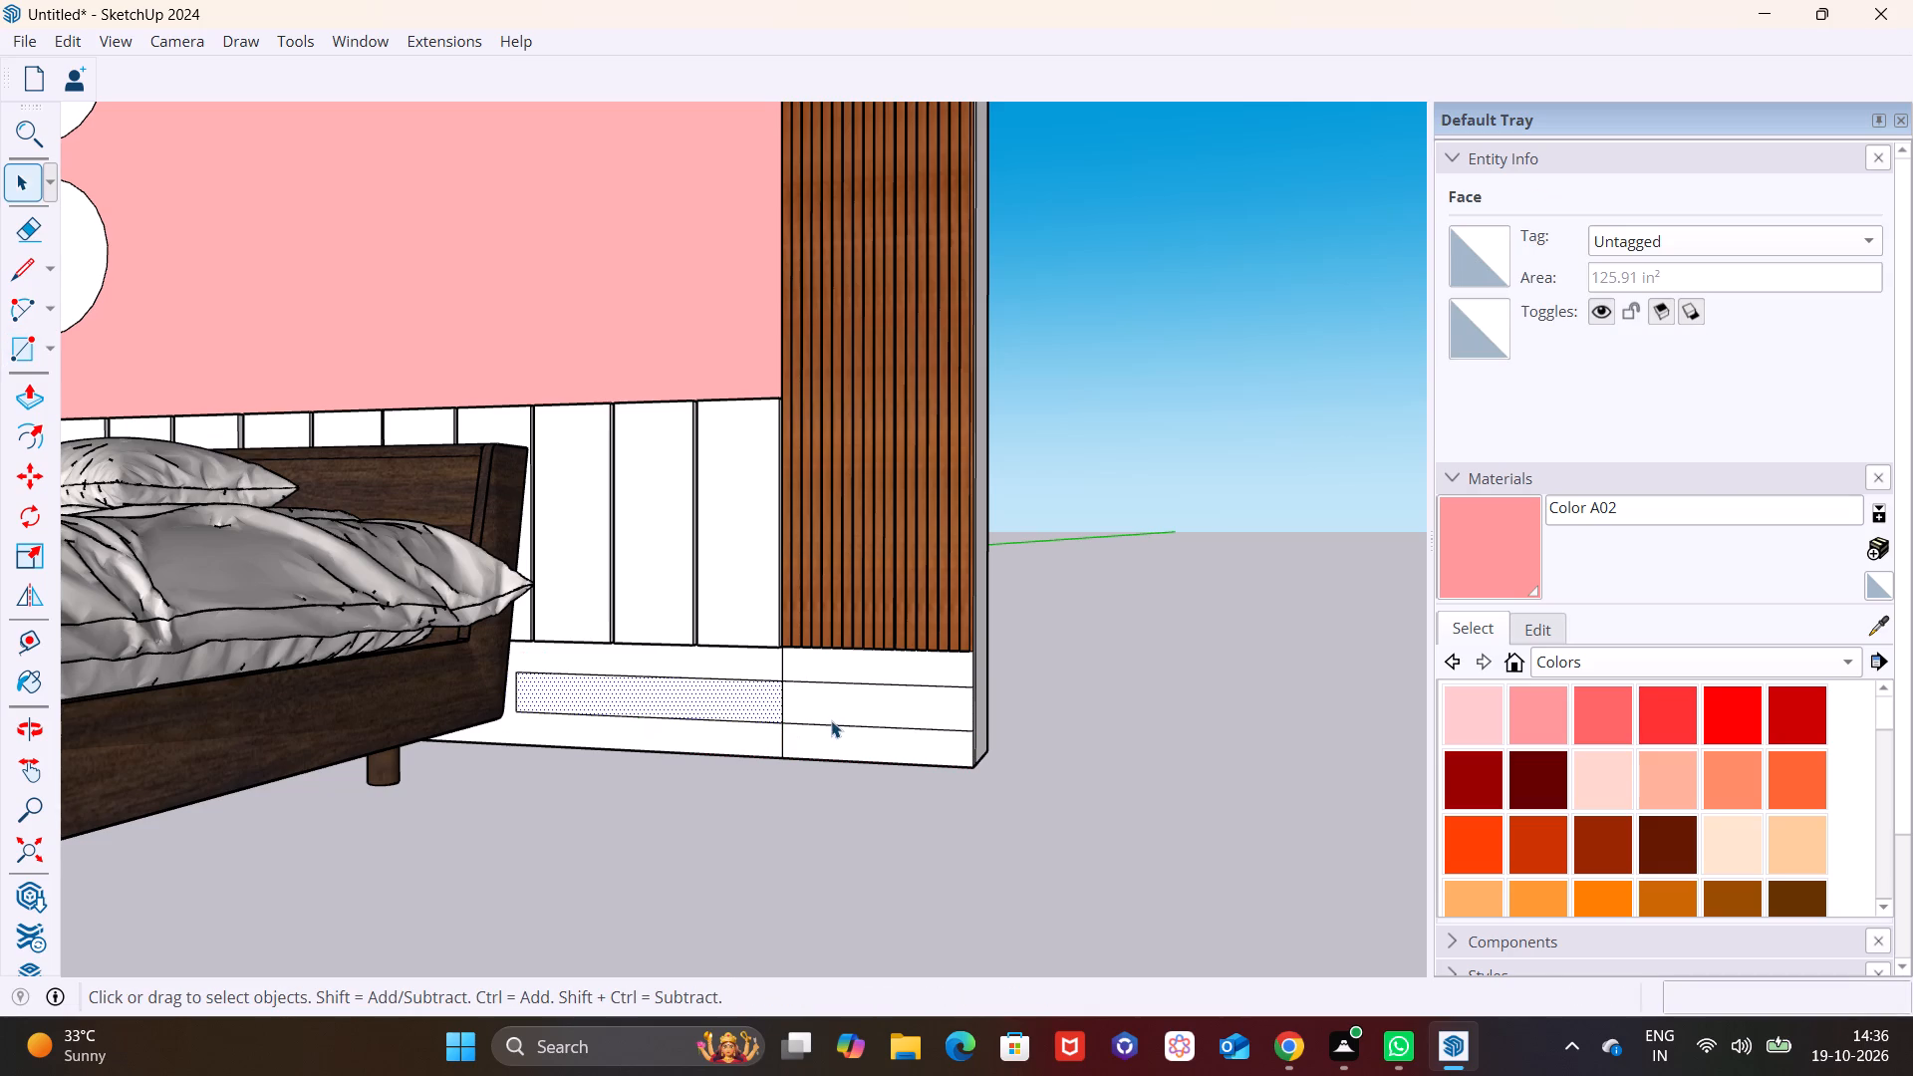
pyautogui.moveTo(831, 694); pyautogui.dragTo(579, 849, button='middle')
pyautogui.scroll(1, 684, 695)
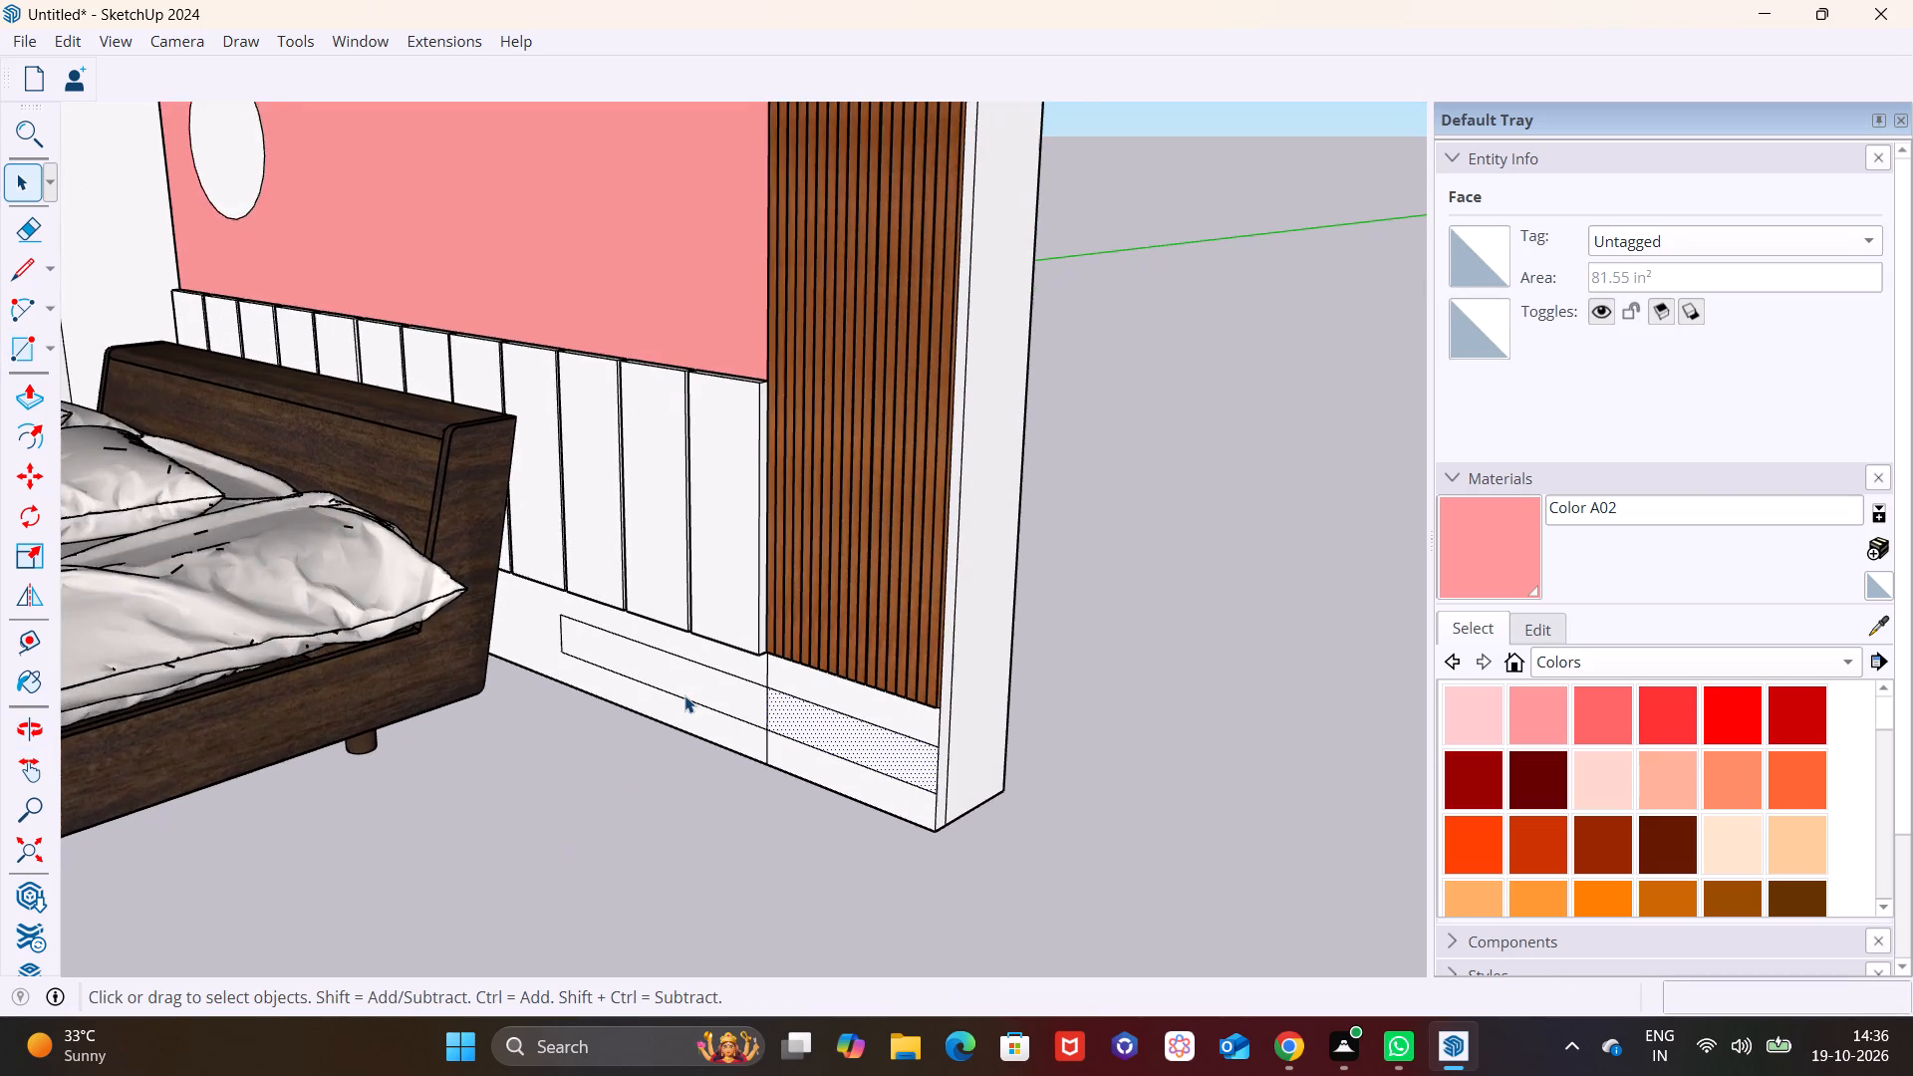
pyautogui.scroll(3, 684, 695)
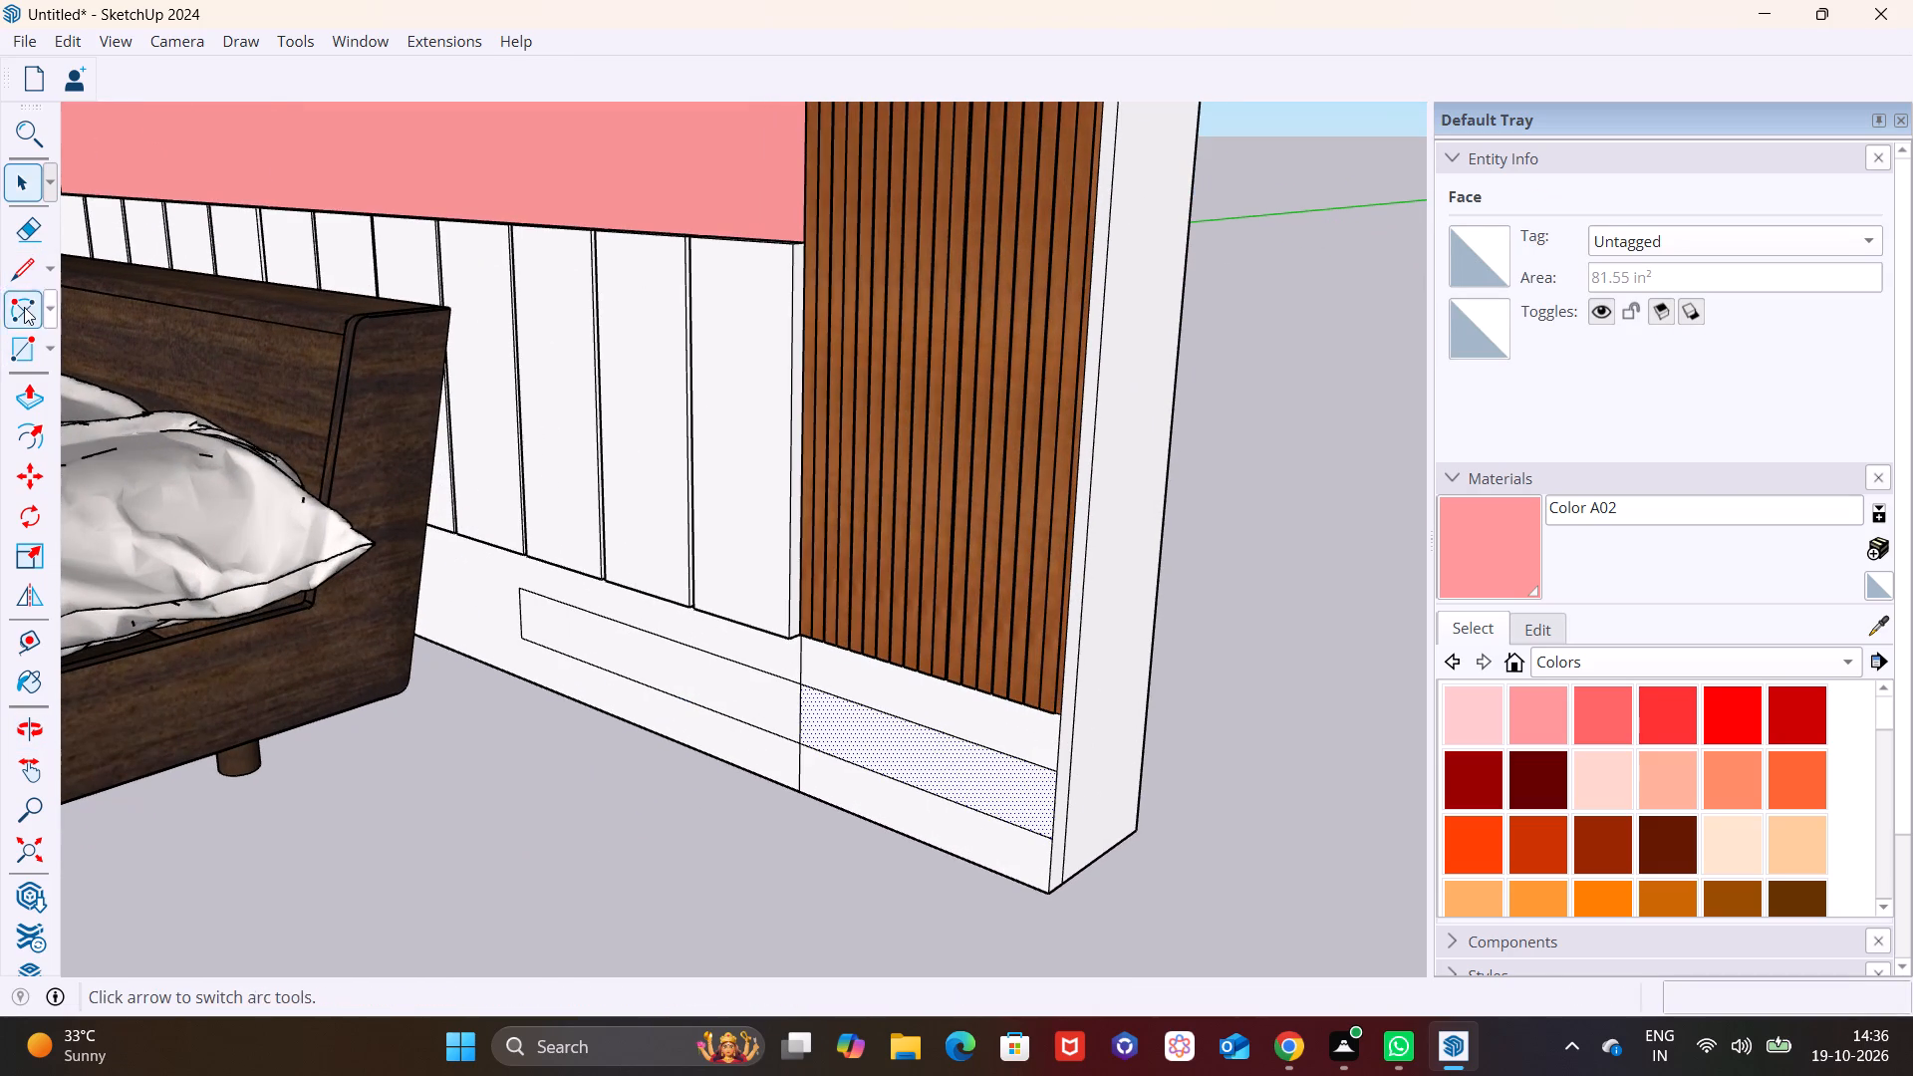
pyautogui.click(40, 398)
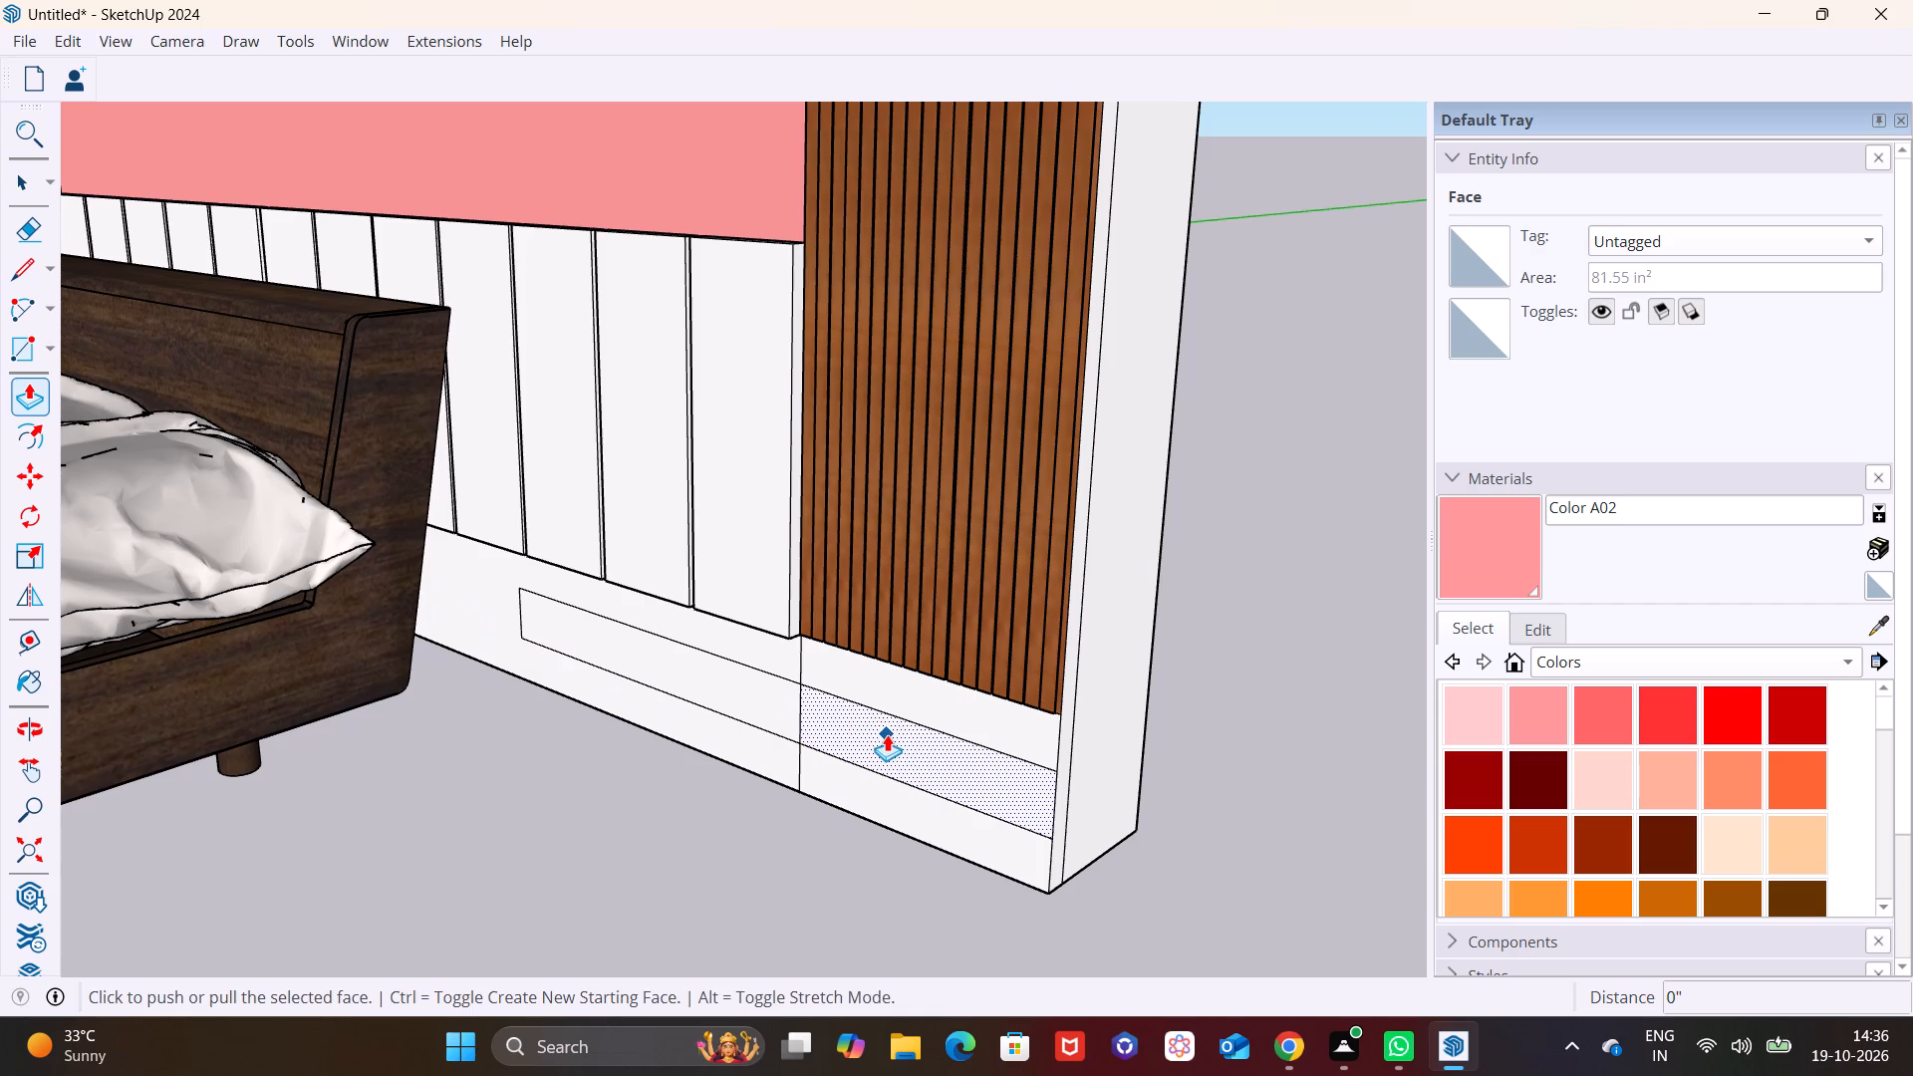
pyautogui.click(887, 734)
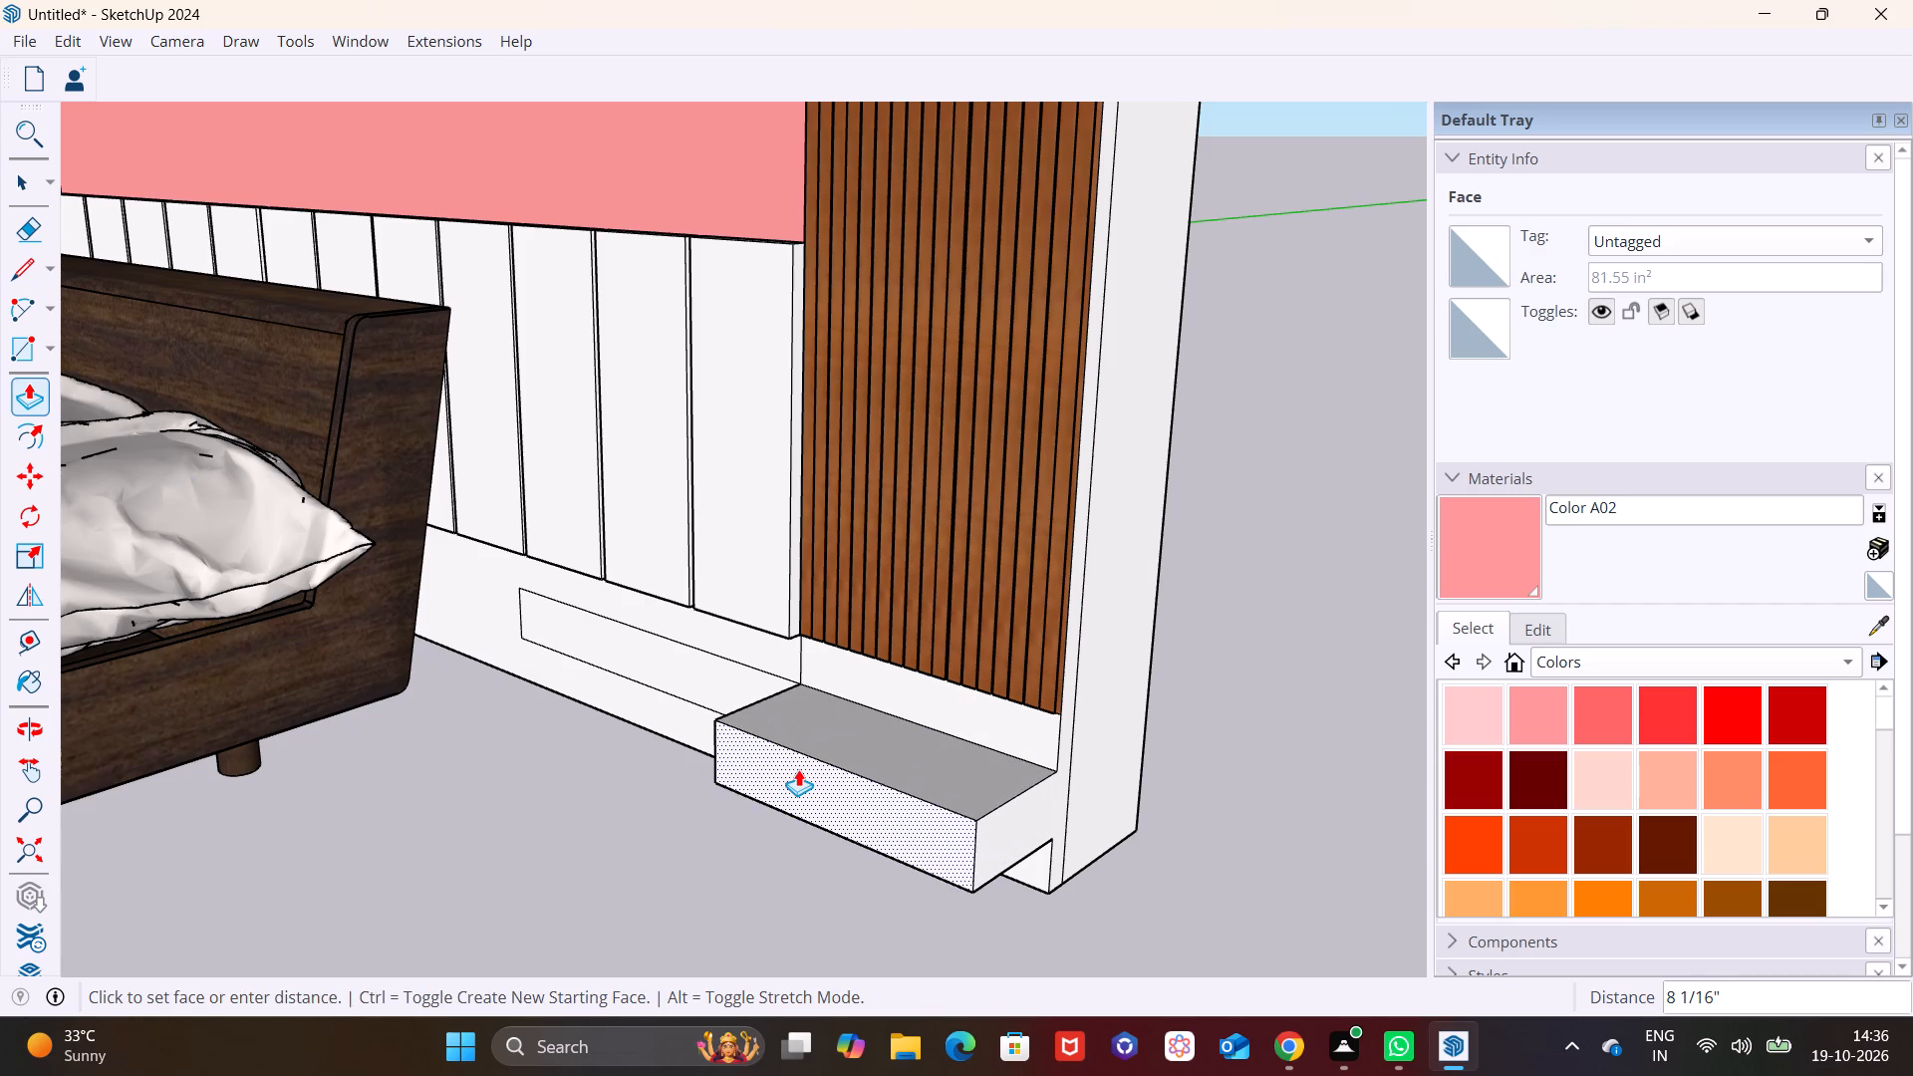
pyautogui.click(798, 769)
pyautogui.press('space')
# Push/Pull the remaining rectangle section beside the bed outward 8 1/16", flush with the first block.
pyautogui.click(672, 673)
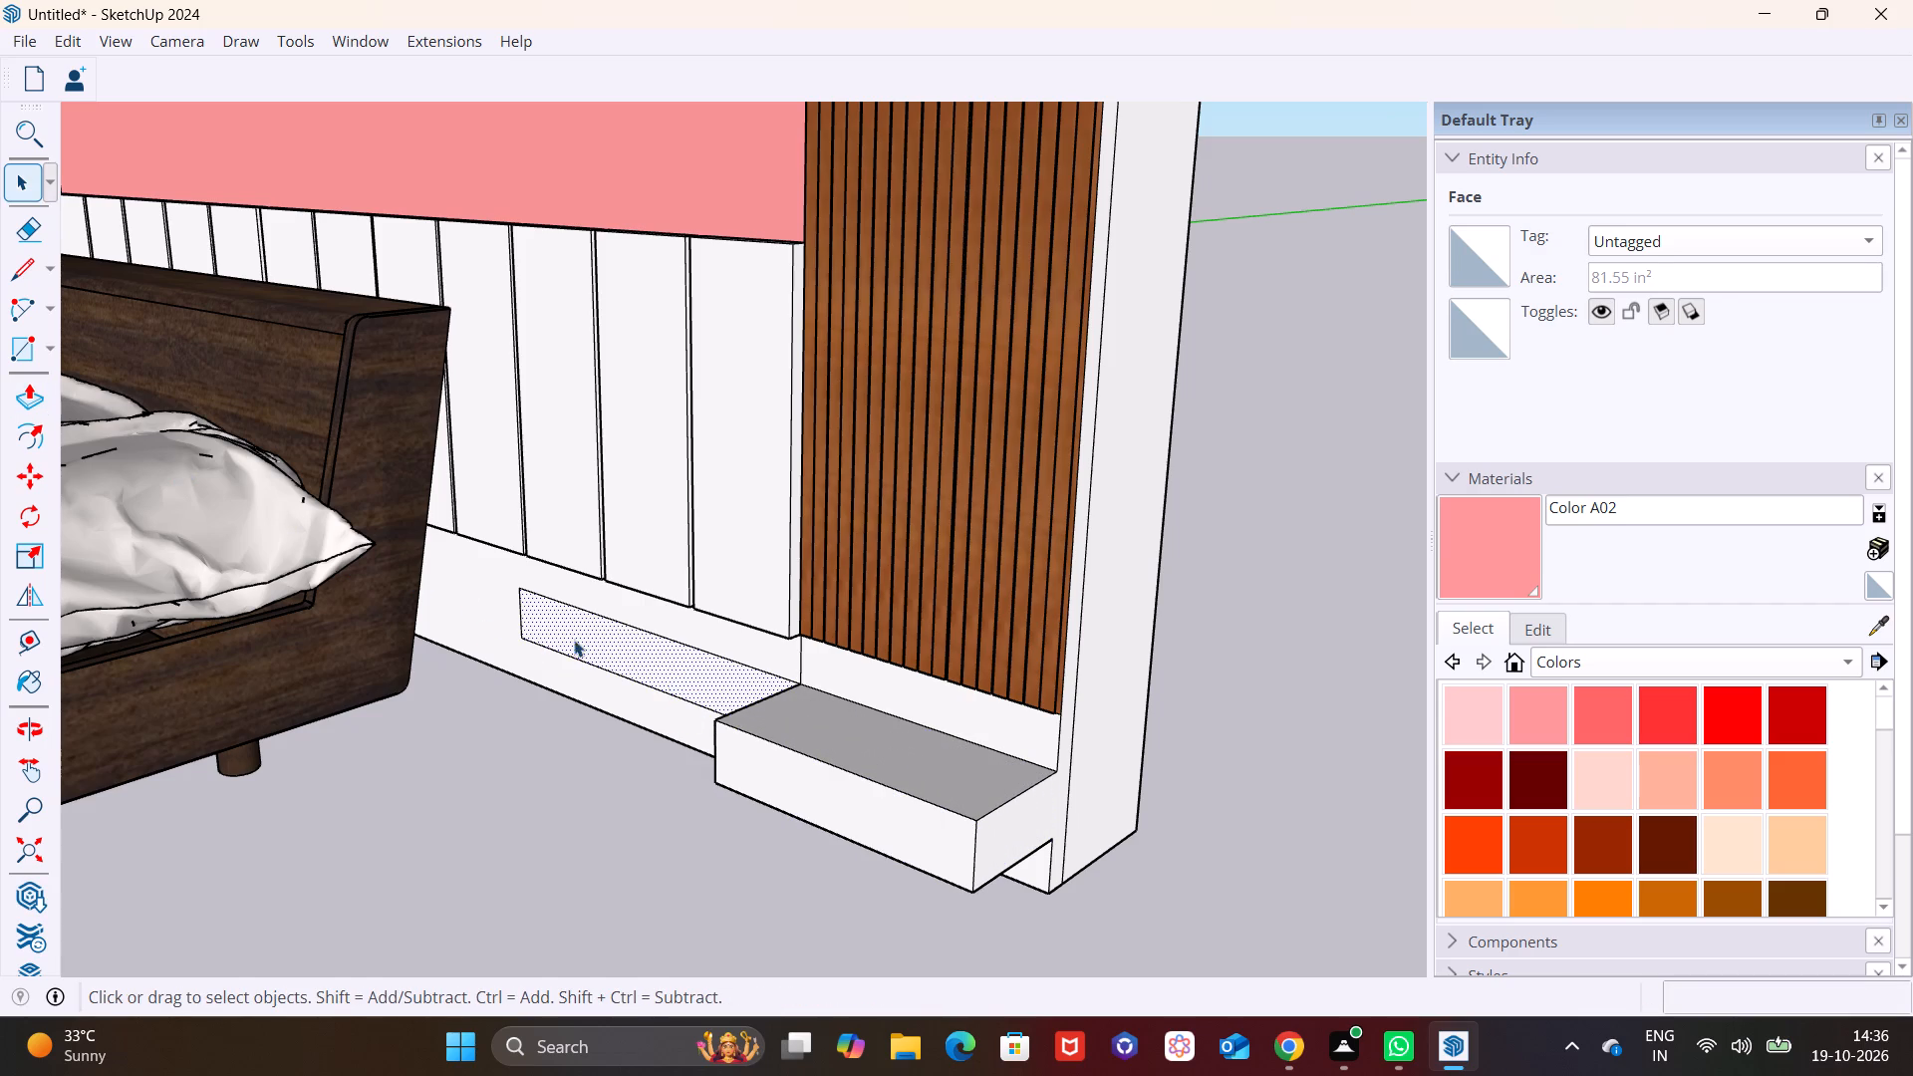
pyautogui.click(27, 404)
pyautogui.click(705, 683)
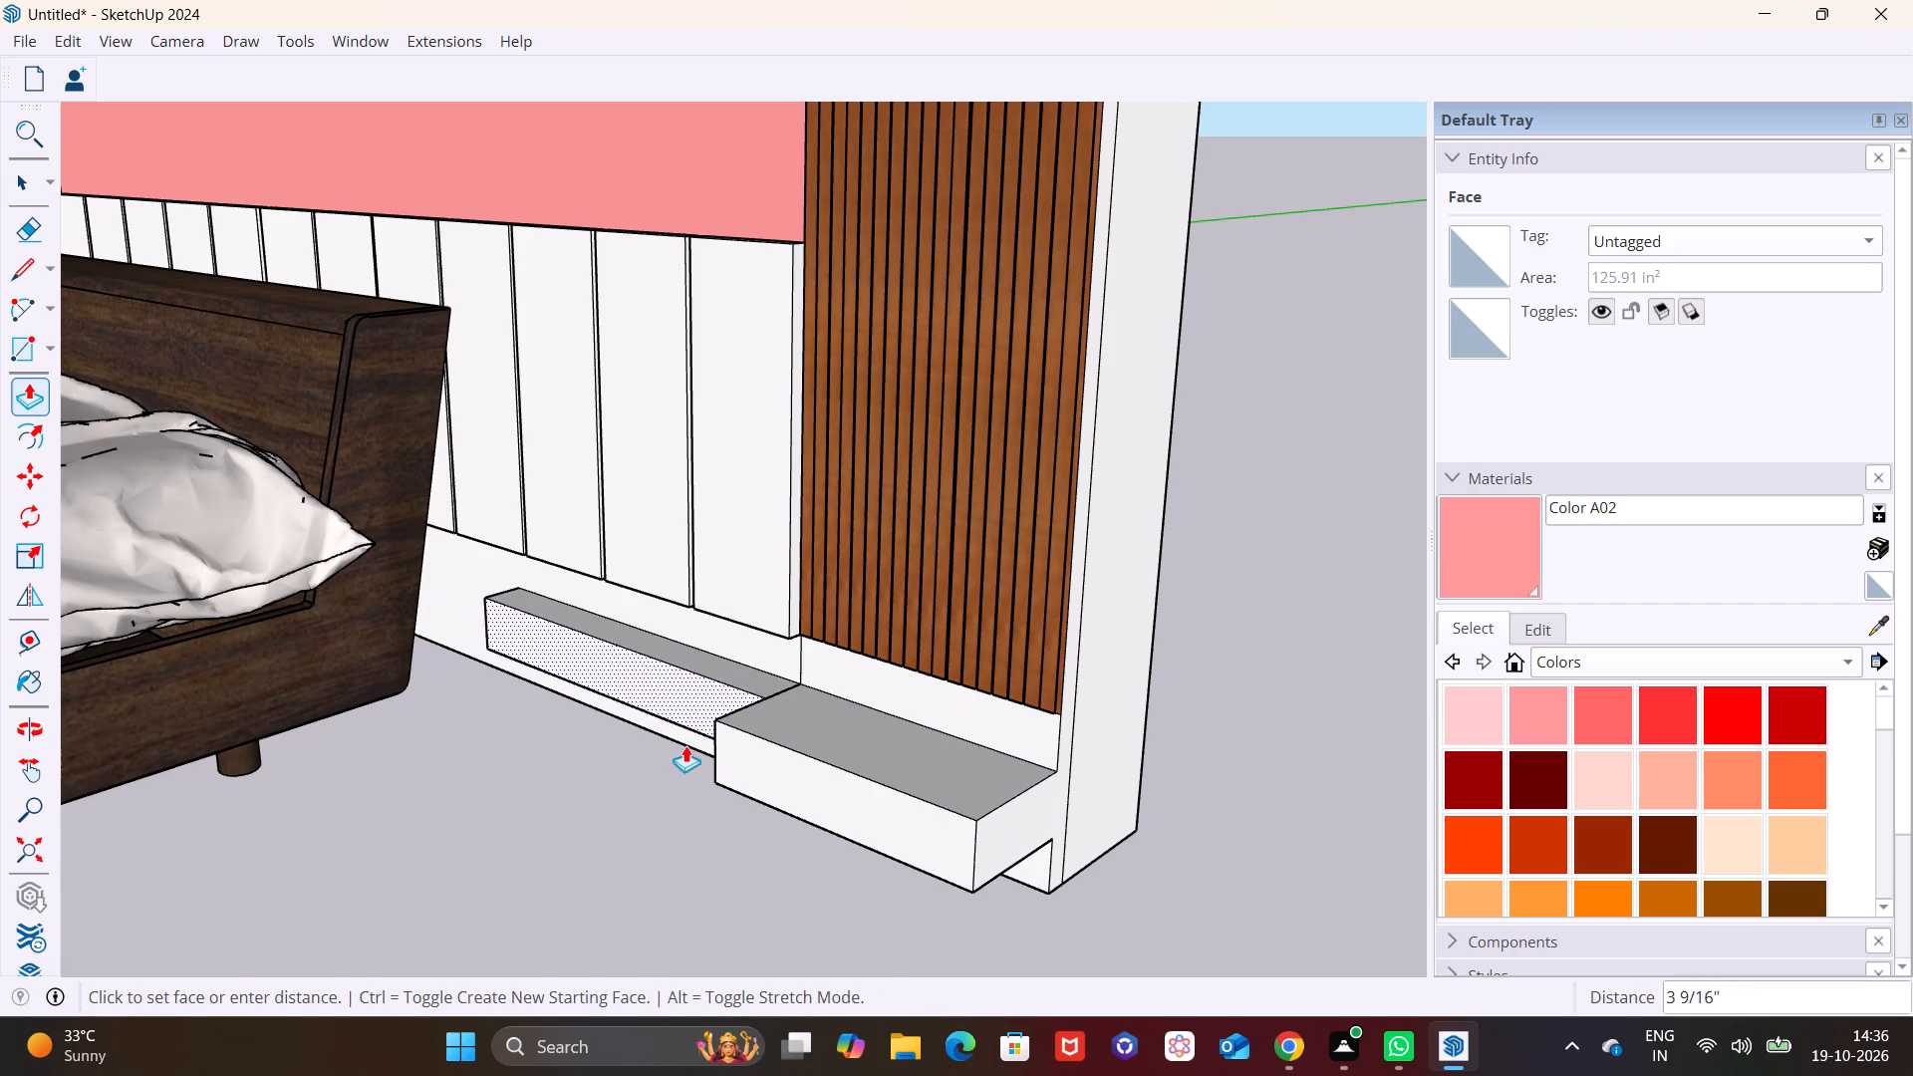
pyautogui.click(763, 801)
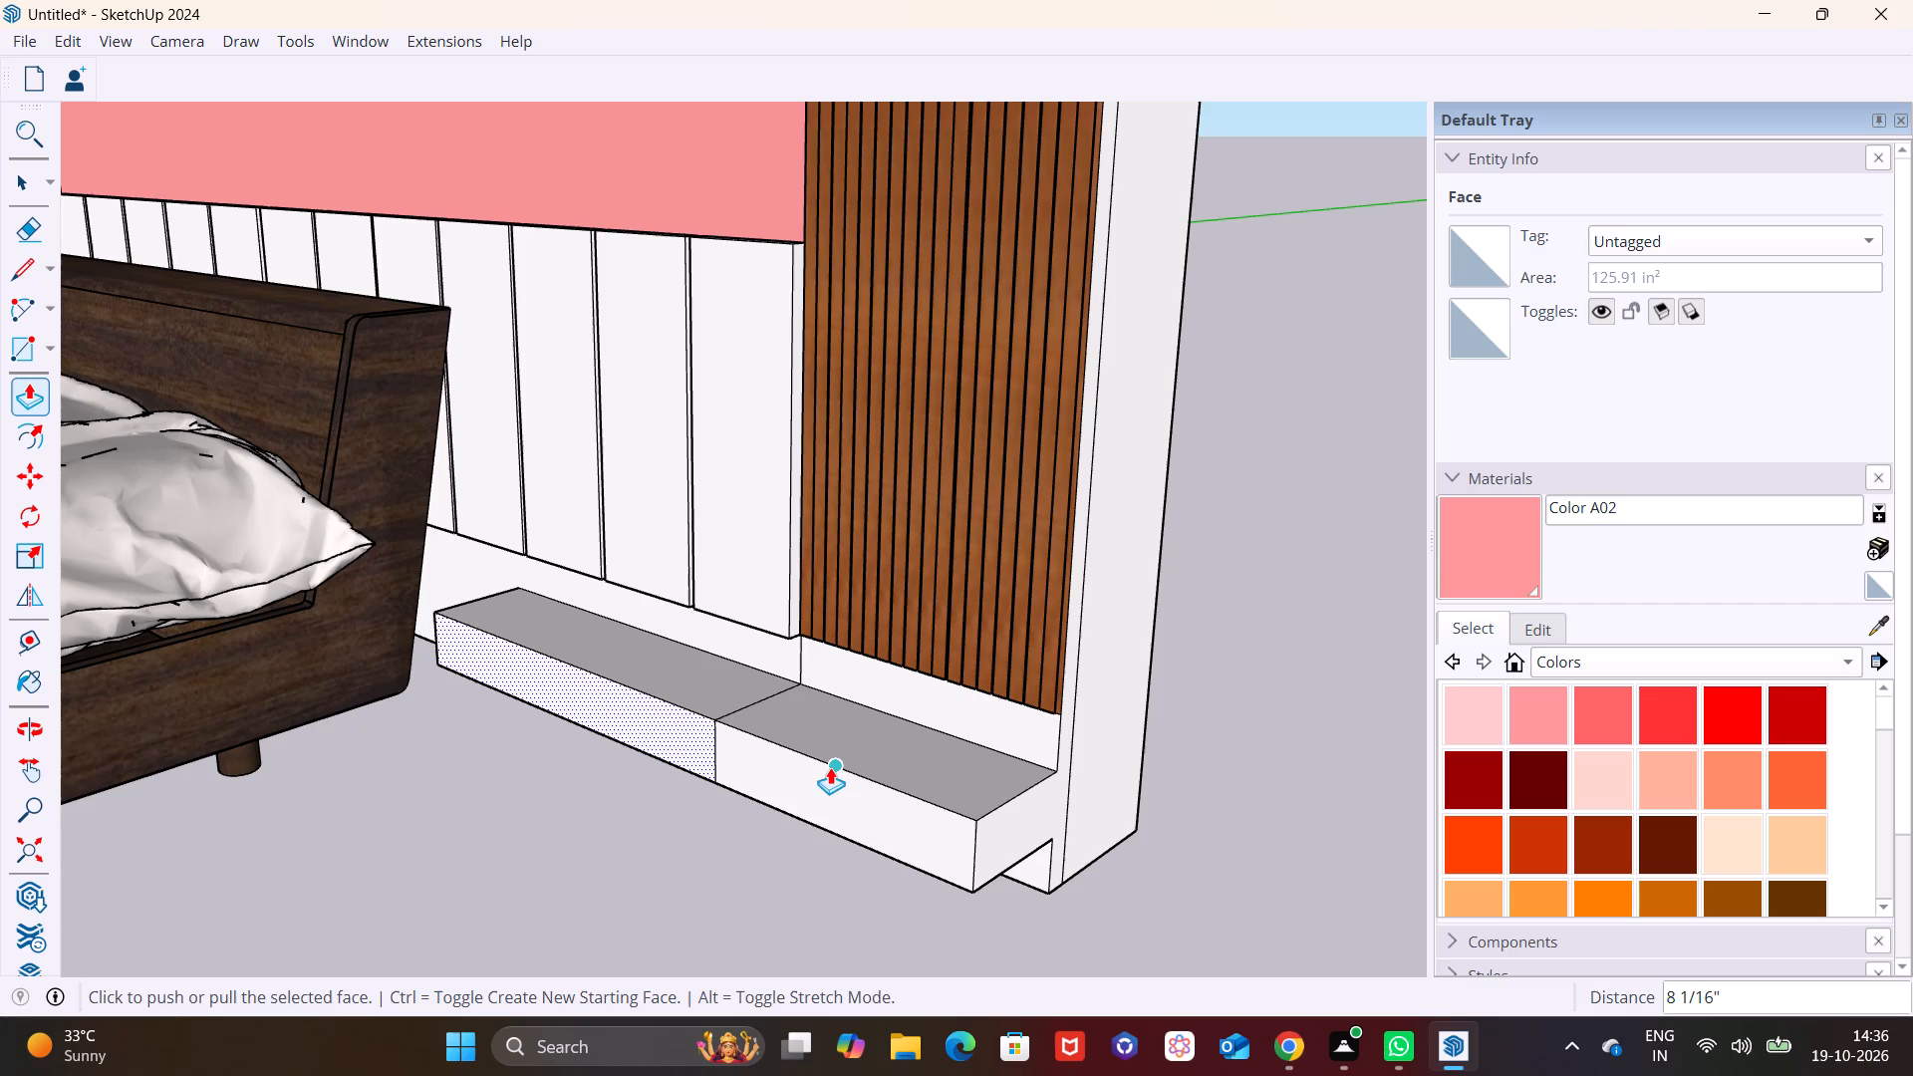
pyautogui.press('space')
# Delete the dividing edges on the ledge's front and top, and the short vertical edge on the wall above it.
pyautogui.click(714, 743)
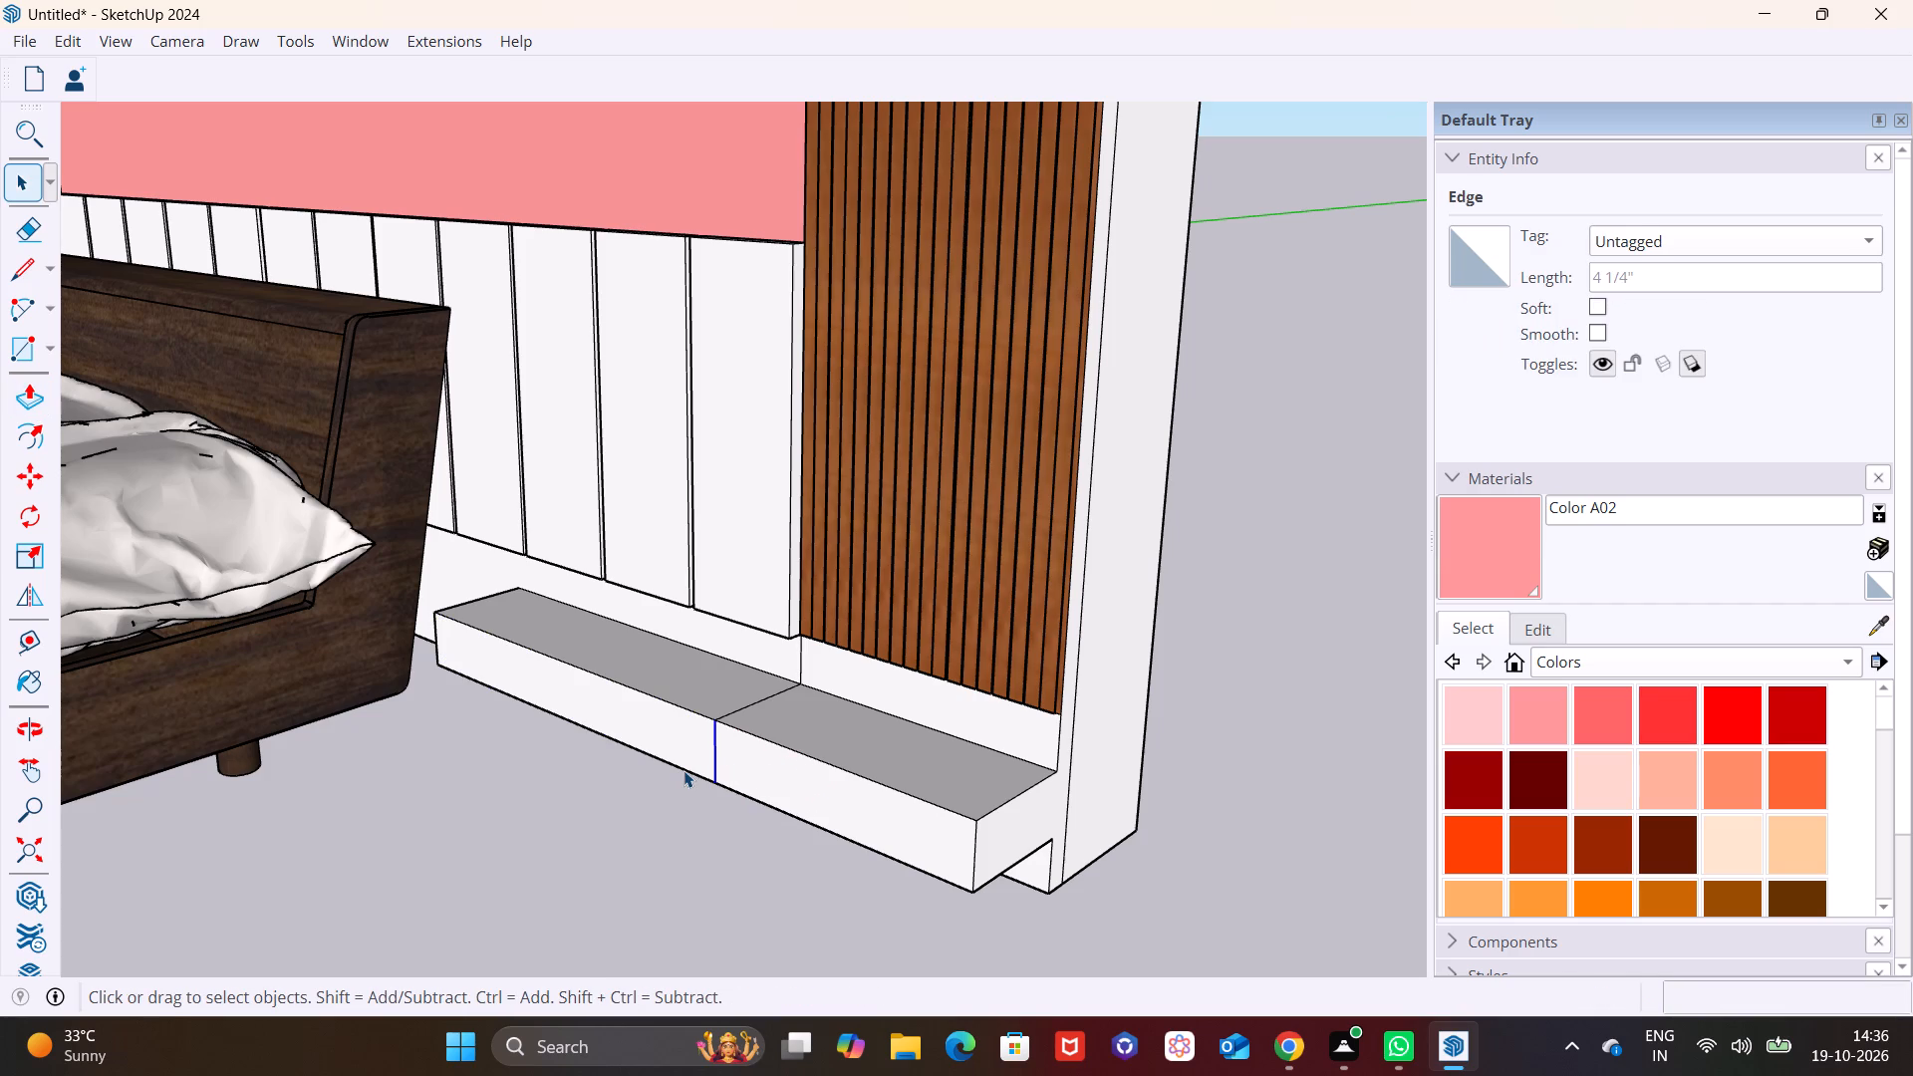
pyautogui.press('Delete')
pyautogui.click(791, 691)
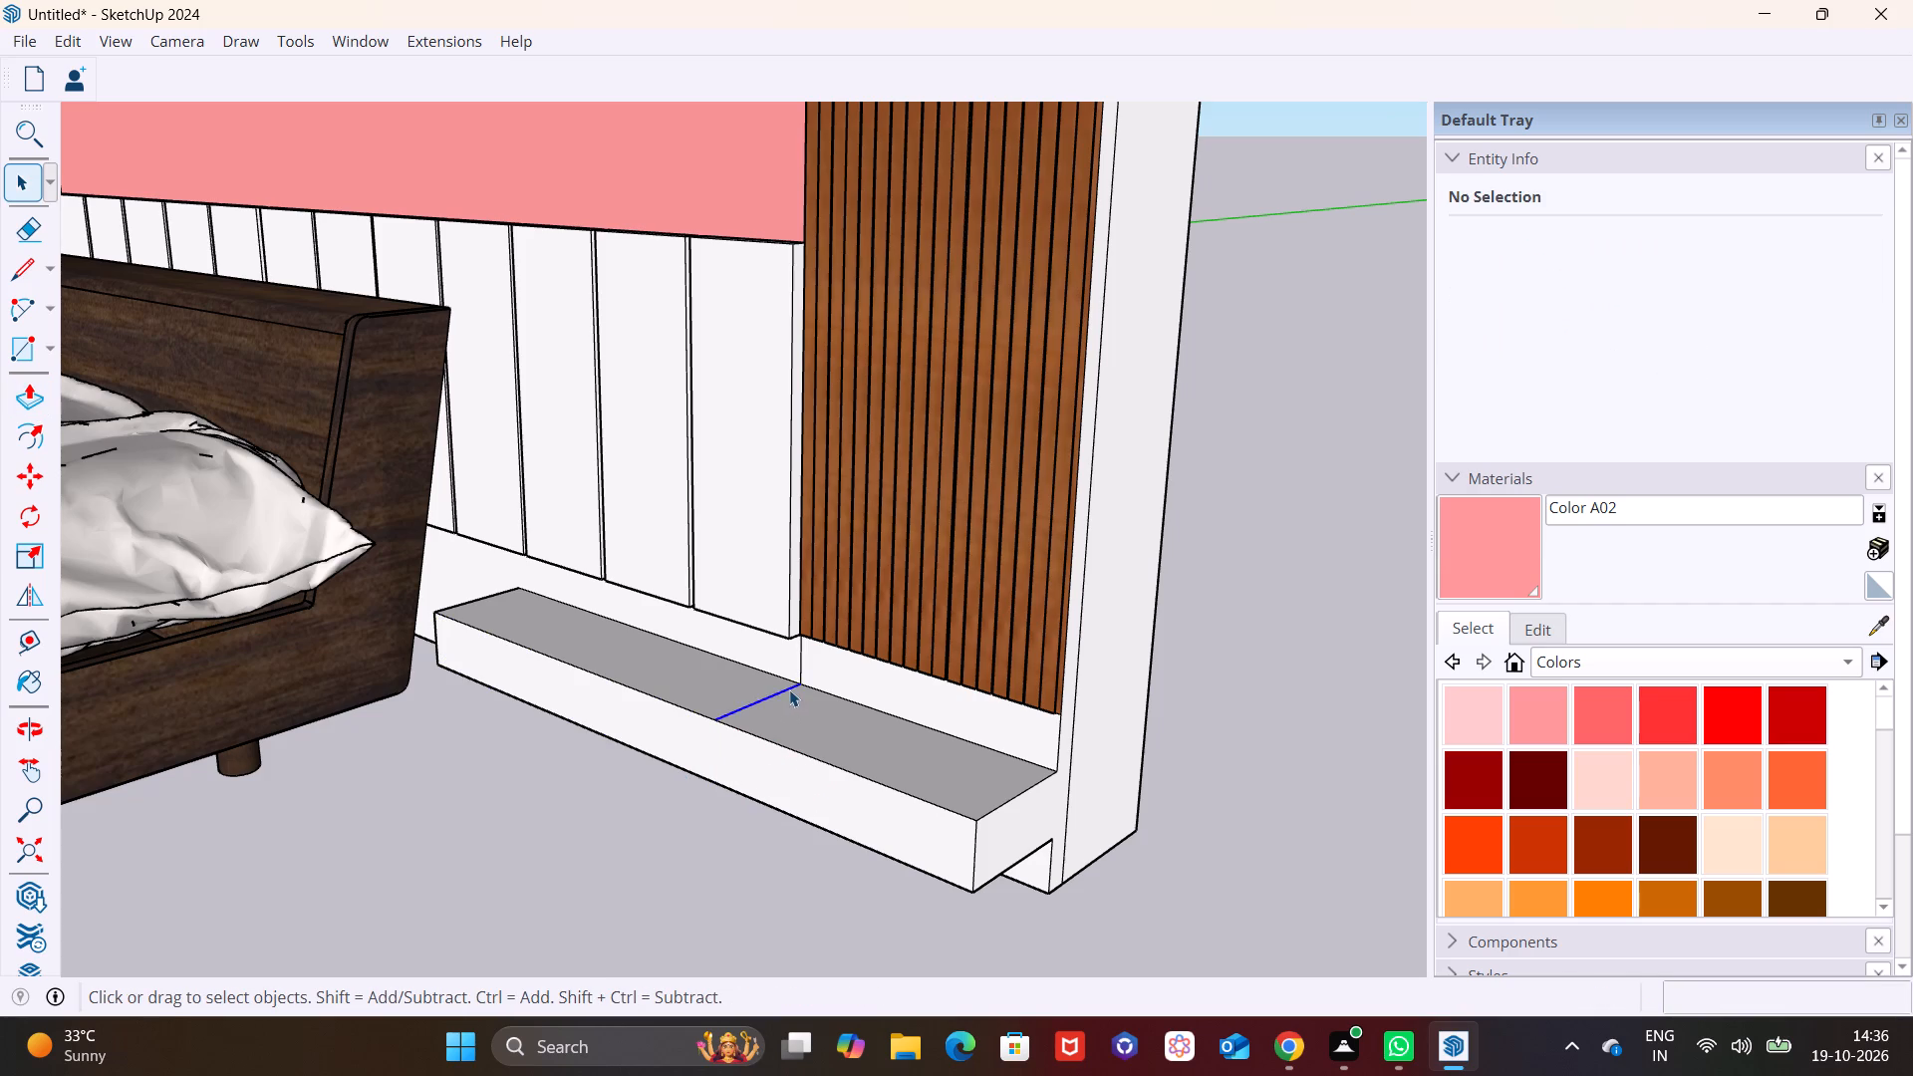
pyautogui.press('Delete')
pyautogui.click(799, 659)
pyautogui.press('Delete')
# Push/Pull the ledge's top face upward by slightly over 2", as a separate layer with a seam along the front.
pyautogui.scroll(-5, 772, 705)
pyautogui.moveTo(574, 784); pyautogui.dragTo(1026, 615, button='middle')
pyautogui.moveTo(776, 849); pyautogui.dragTo(980, 946, button='middle')
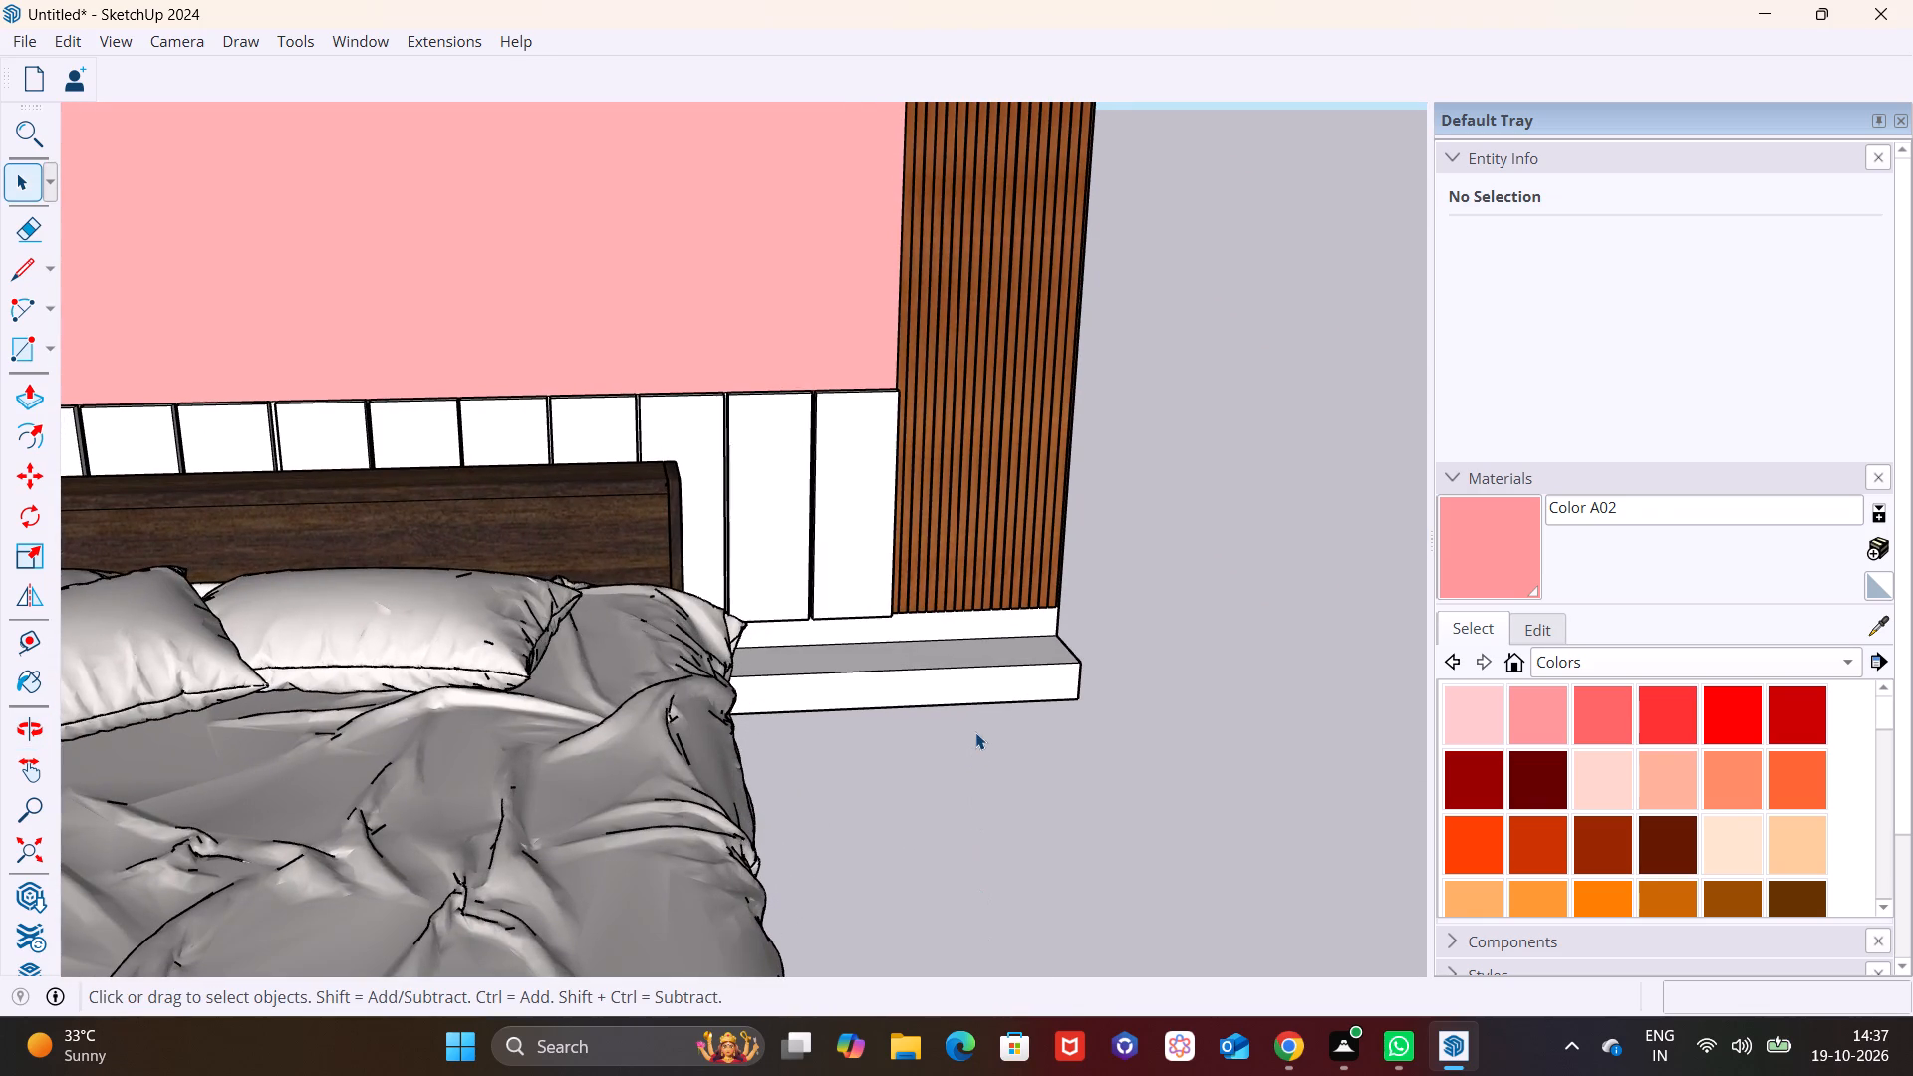
pyautogui.scroll(4, 975, 730)
pyautogui.keyDown('shift'); pyautogui.moveTo(952, 775); pyautogui.dragTo(700, 947, button='middle'); pyautogui.keyUp('shift')
pyautogui.moveTo(964, 692); pyautogui.dragTo(709, 724, button='middle')
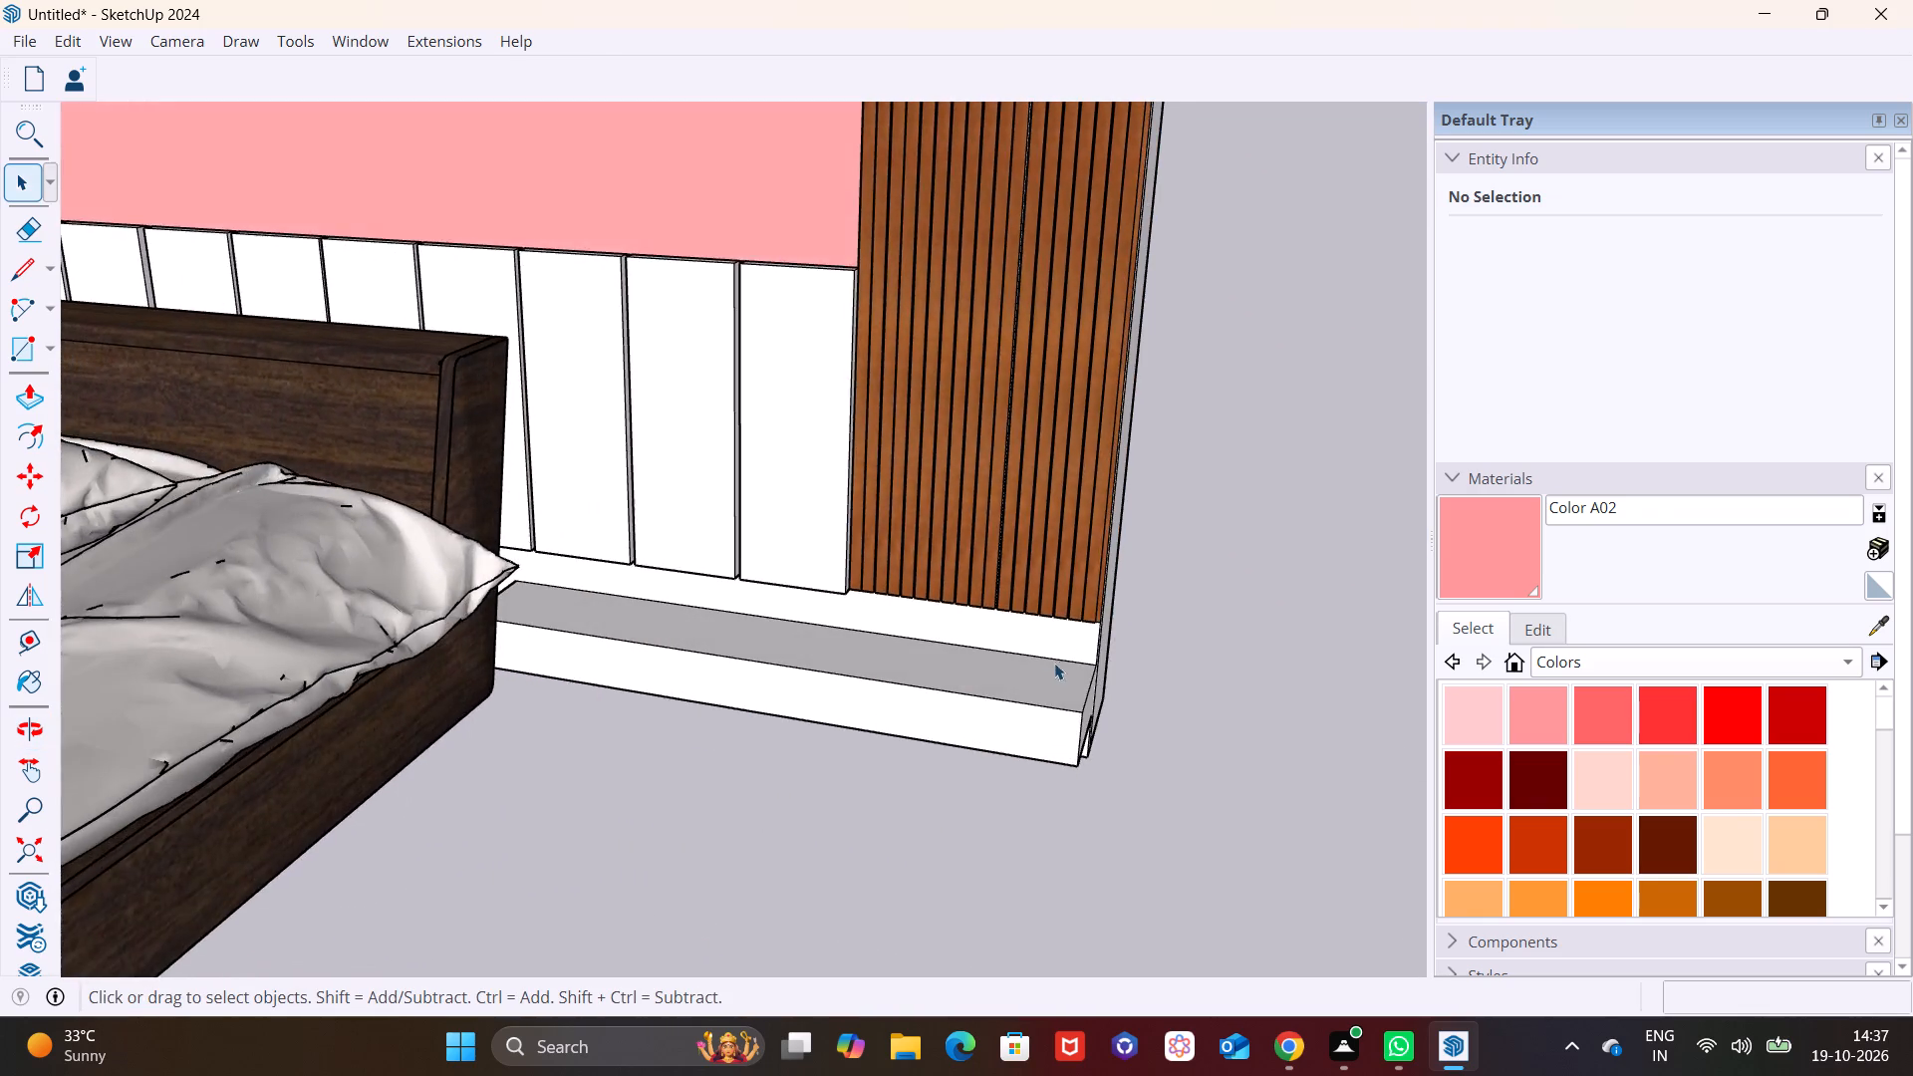
pyautogui.scroll(5, 1054, 663)
pyautogui.keyDown('shift'); pyautogui.moveTo(995, 715); pyautogui.dragTo(757, 839, button='middle'); pyautogui.keyUp('shift')
pyautogui.keyDown('shift'); pyautogui.scroll(1, 798, 815); pyautogui.keyUp('shift')
pyautogui.scroll(-6, 794, 788)
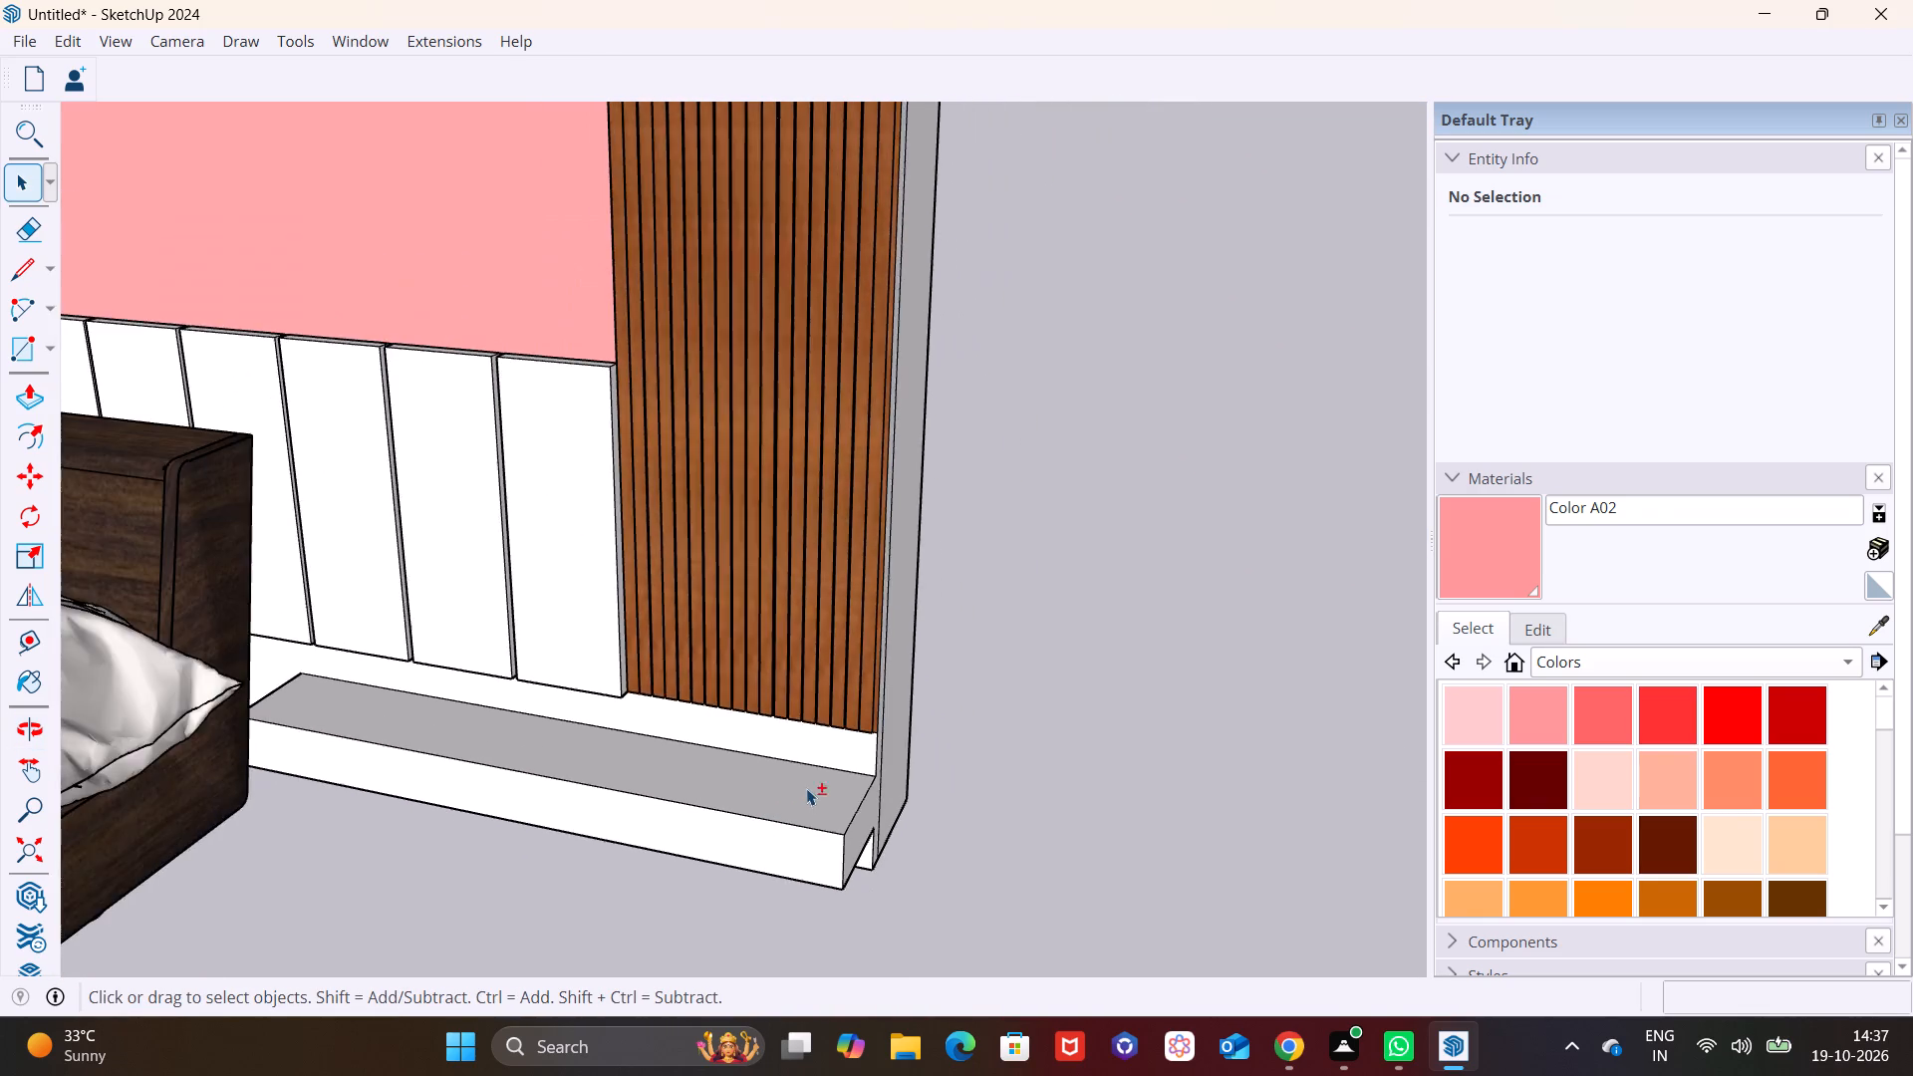
pyautogui.keyDown('shift'); pyautogui.moveTo(806, 788); pyautogui.dragTo(1037, 790, button='middle'); pyautogui.keyUp('shift')
pyautogui.moveTo(979, 855); pyautogui.dragTo(873, 862, button='middle')
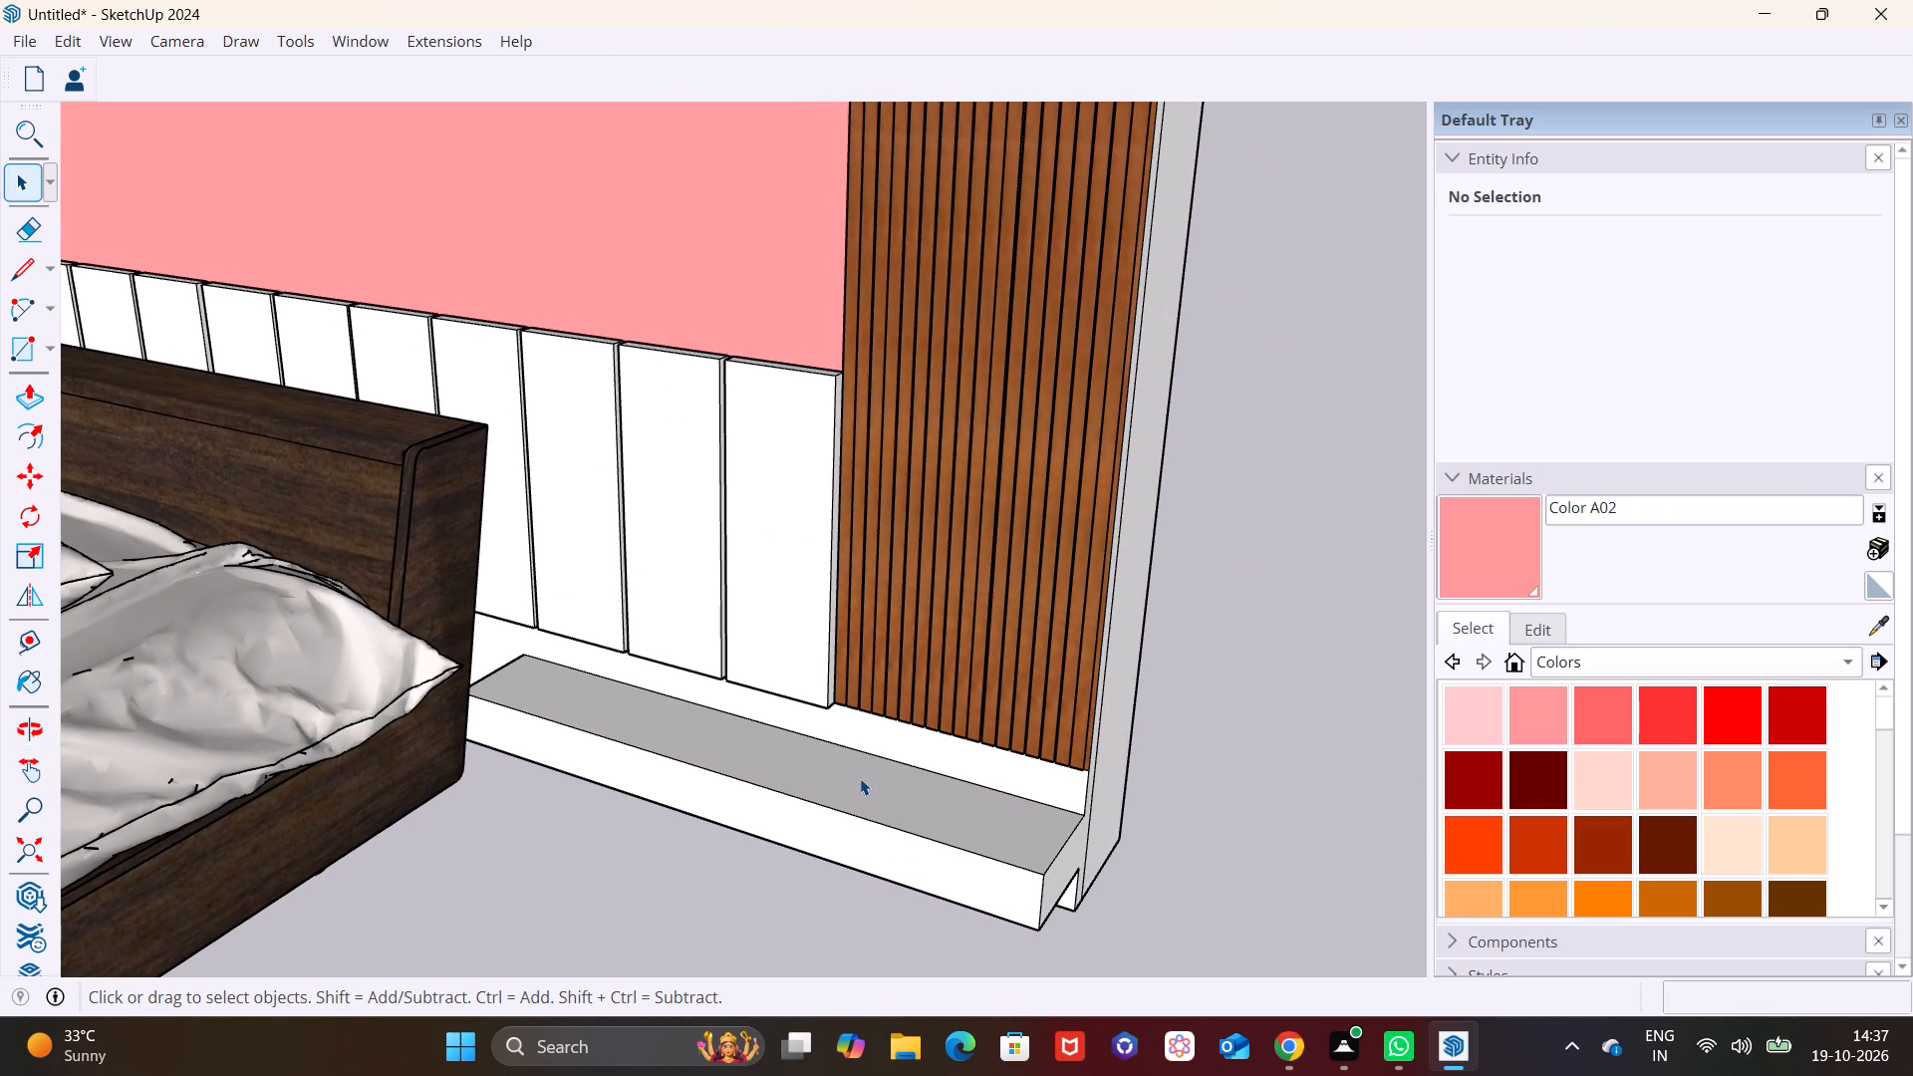
pyautogui.click(860, 779)
pyautogui.press('m')
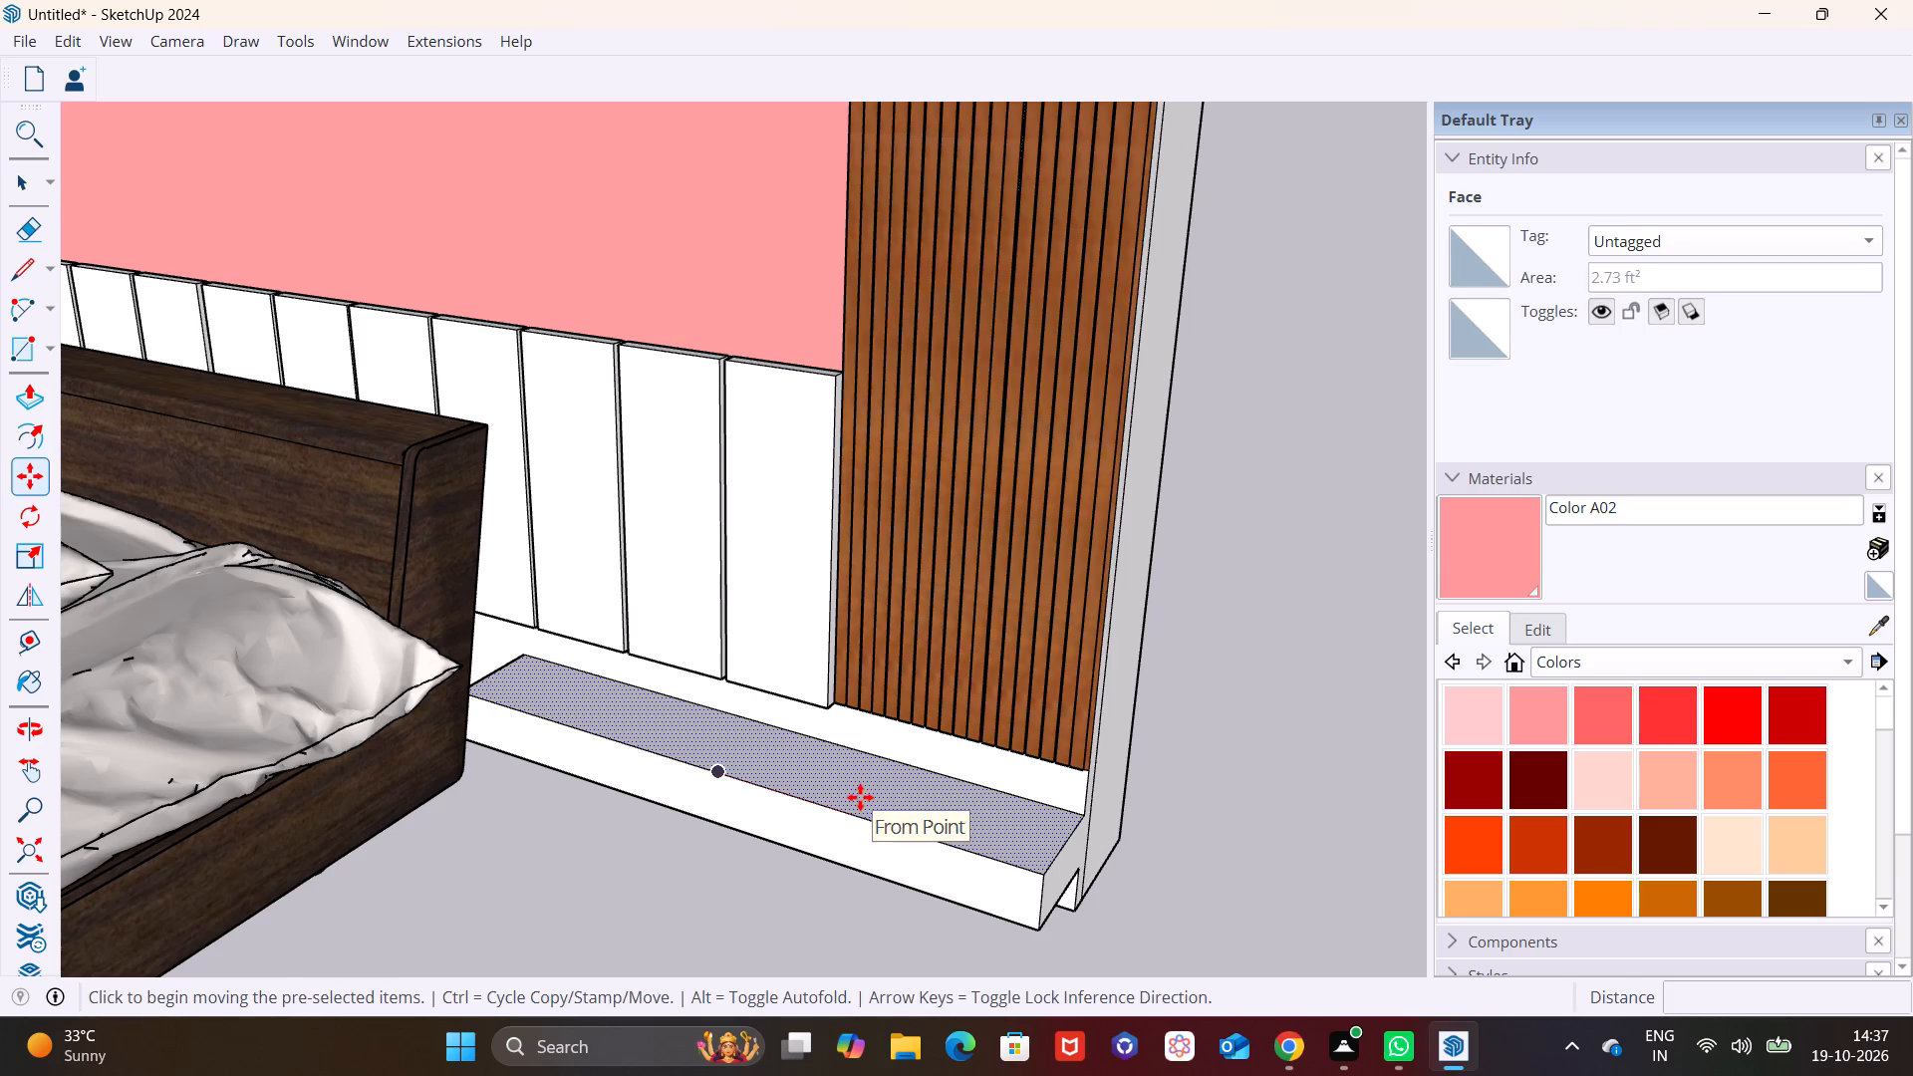
pyautogui.click(18, 396)
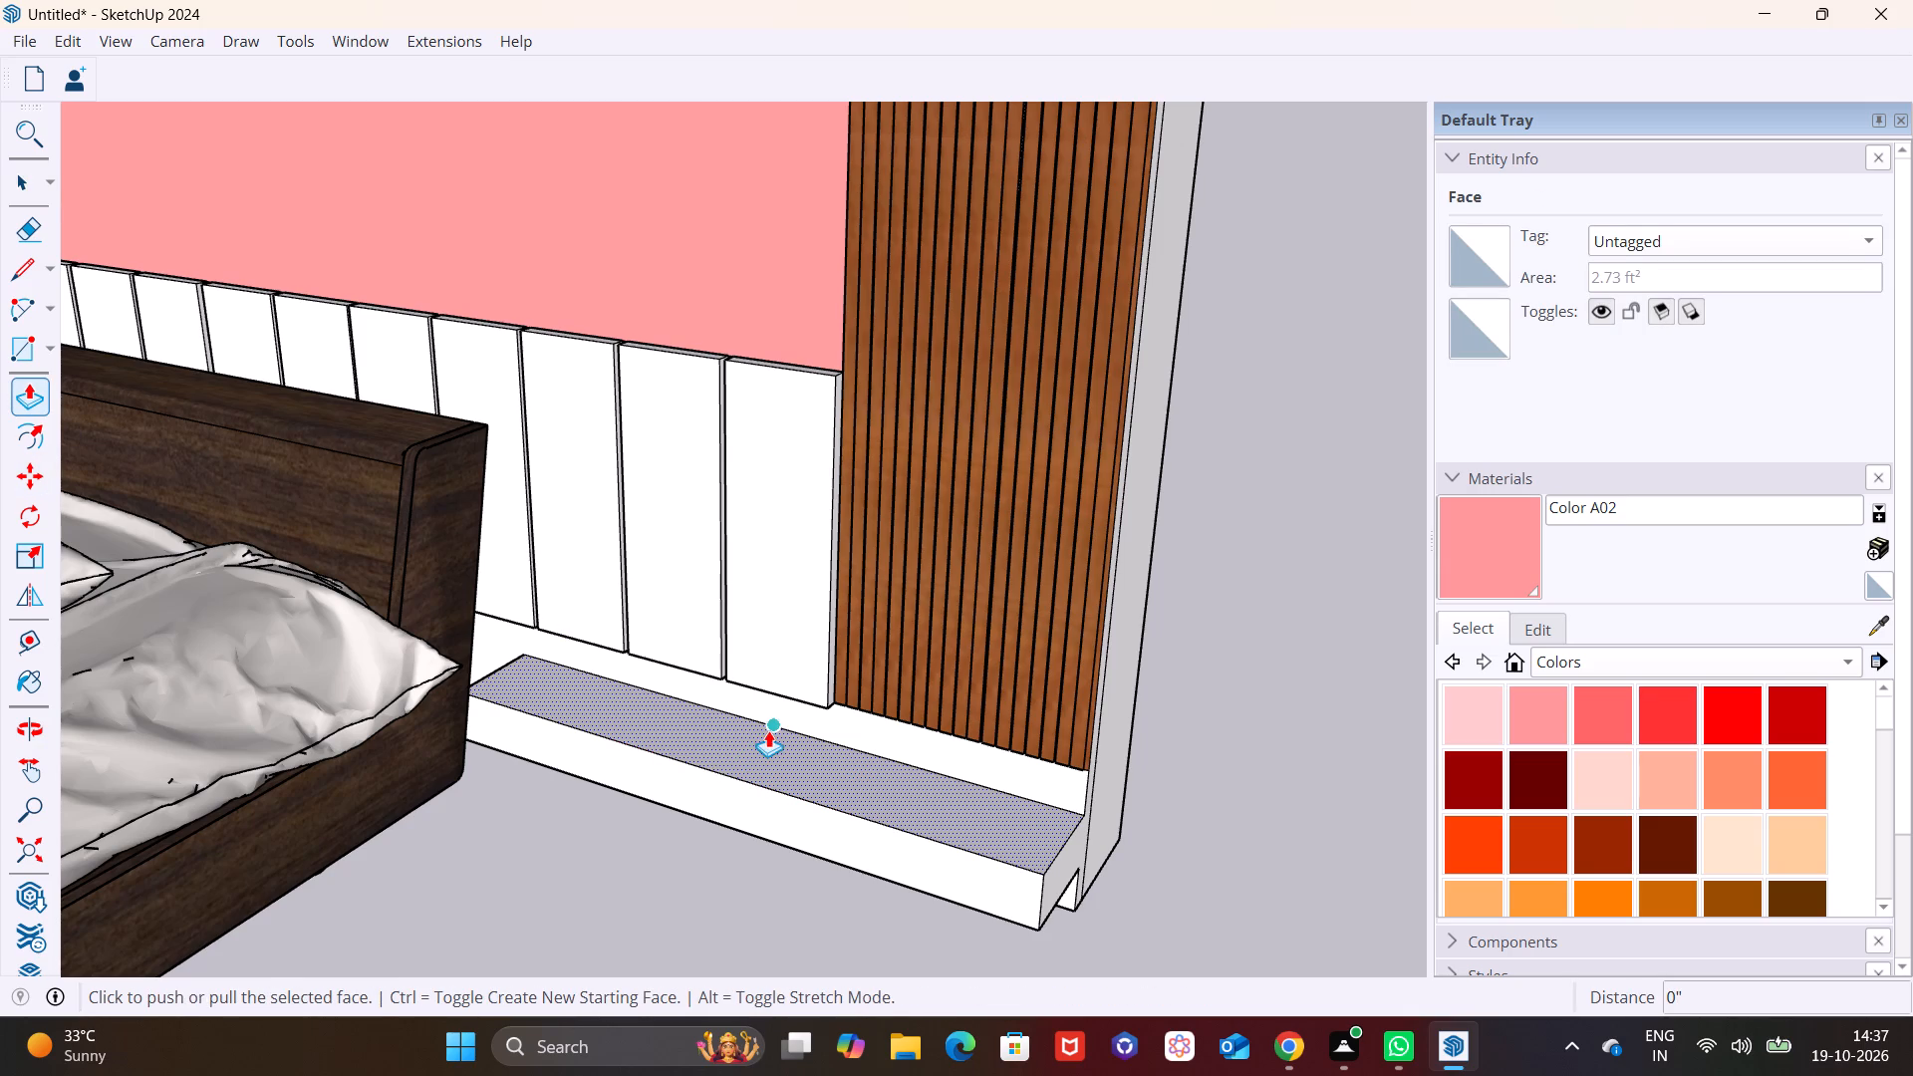
pyautogui.click(764, 748)
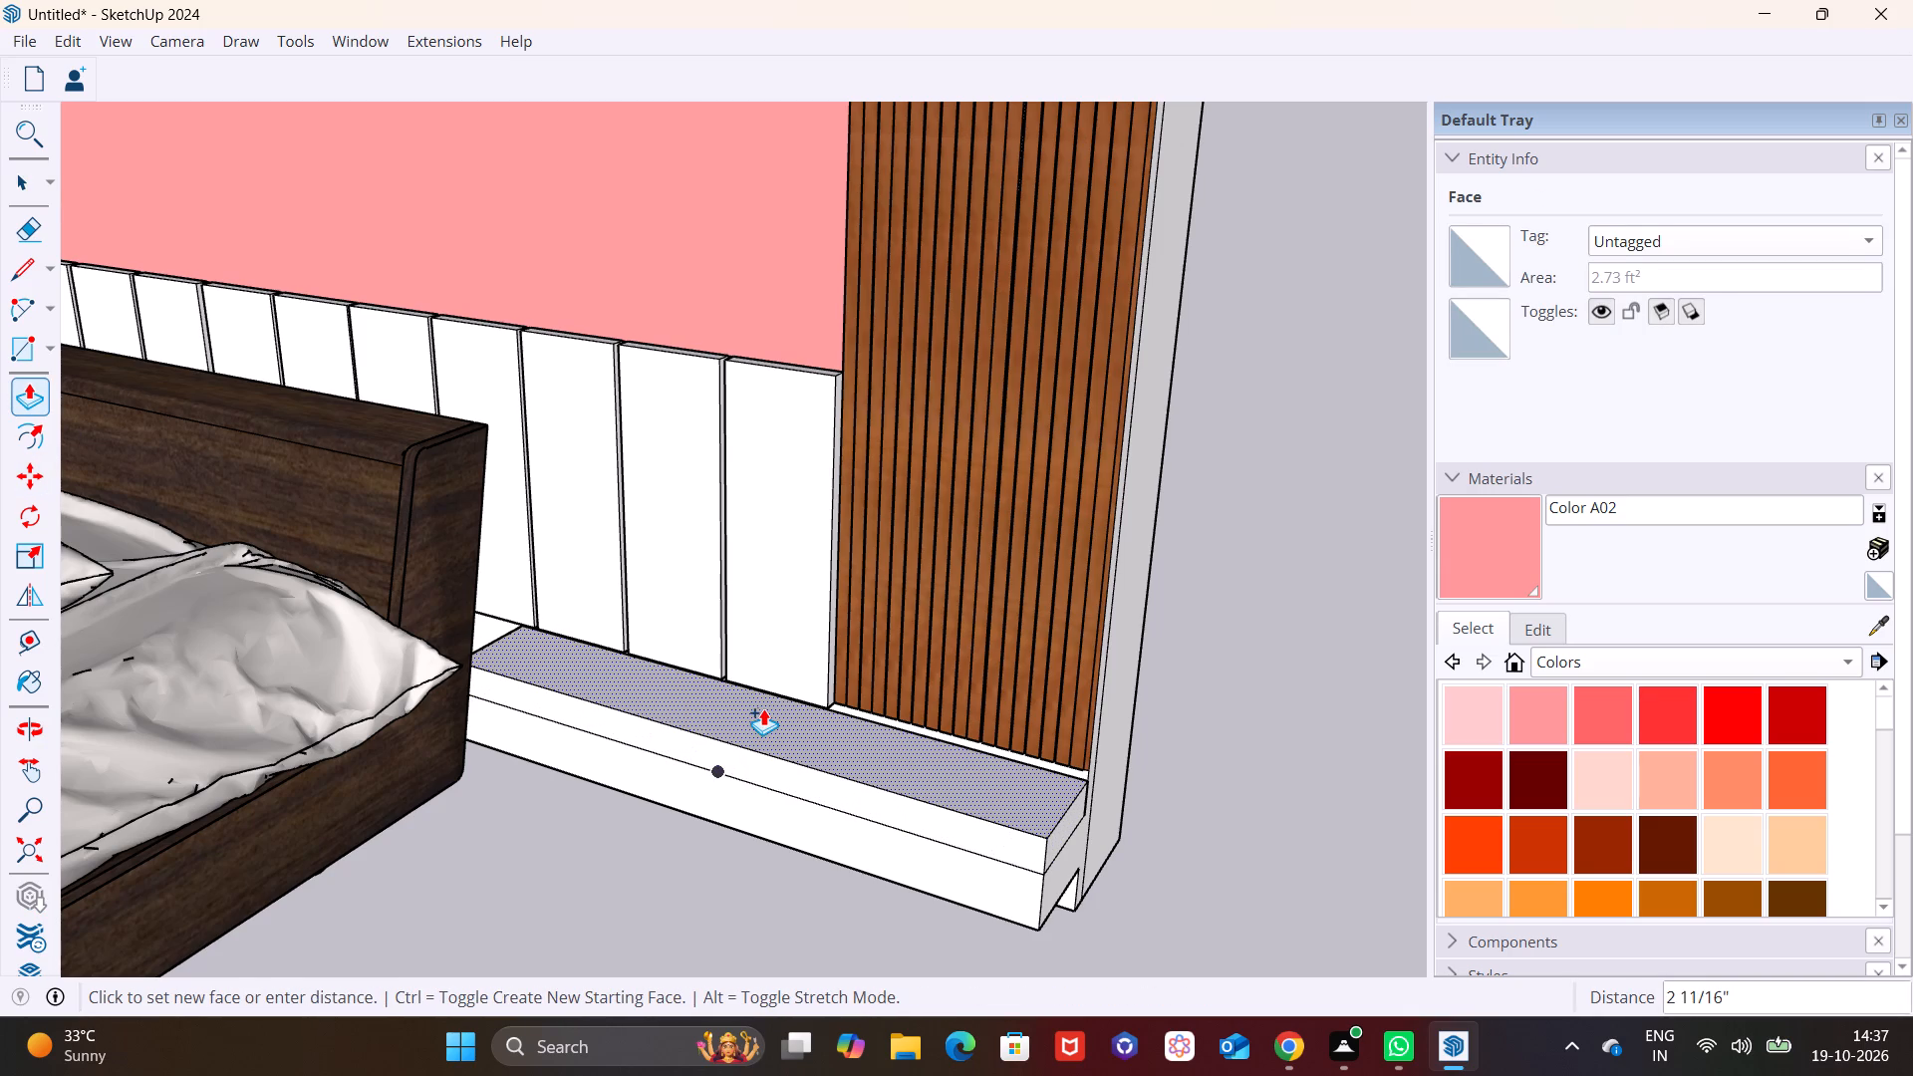
pyautogui.press('Escape')
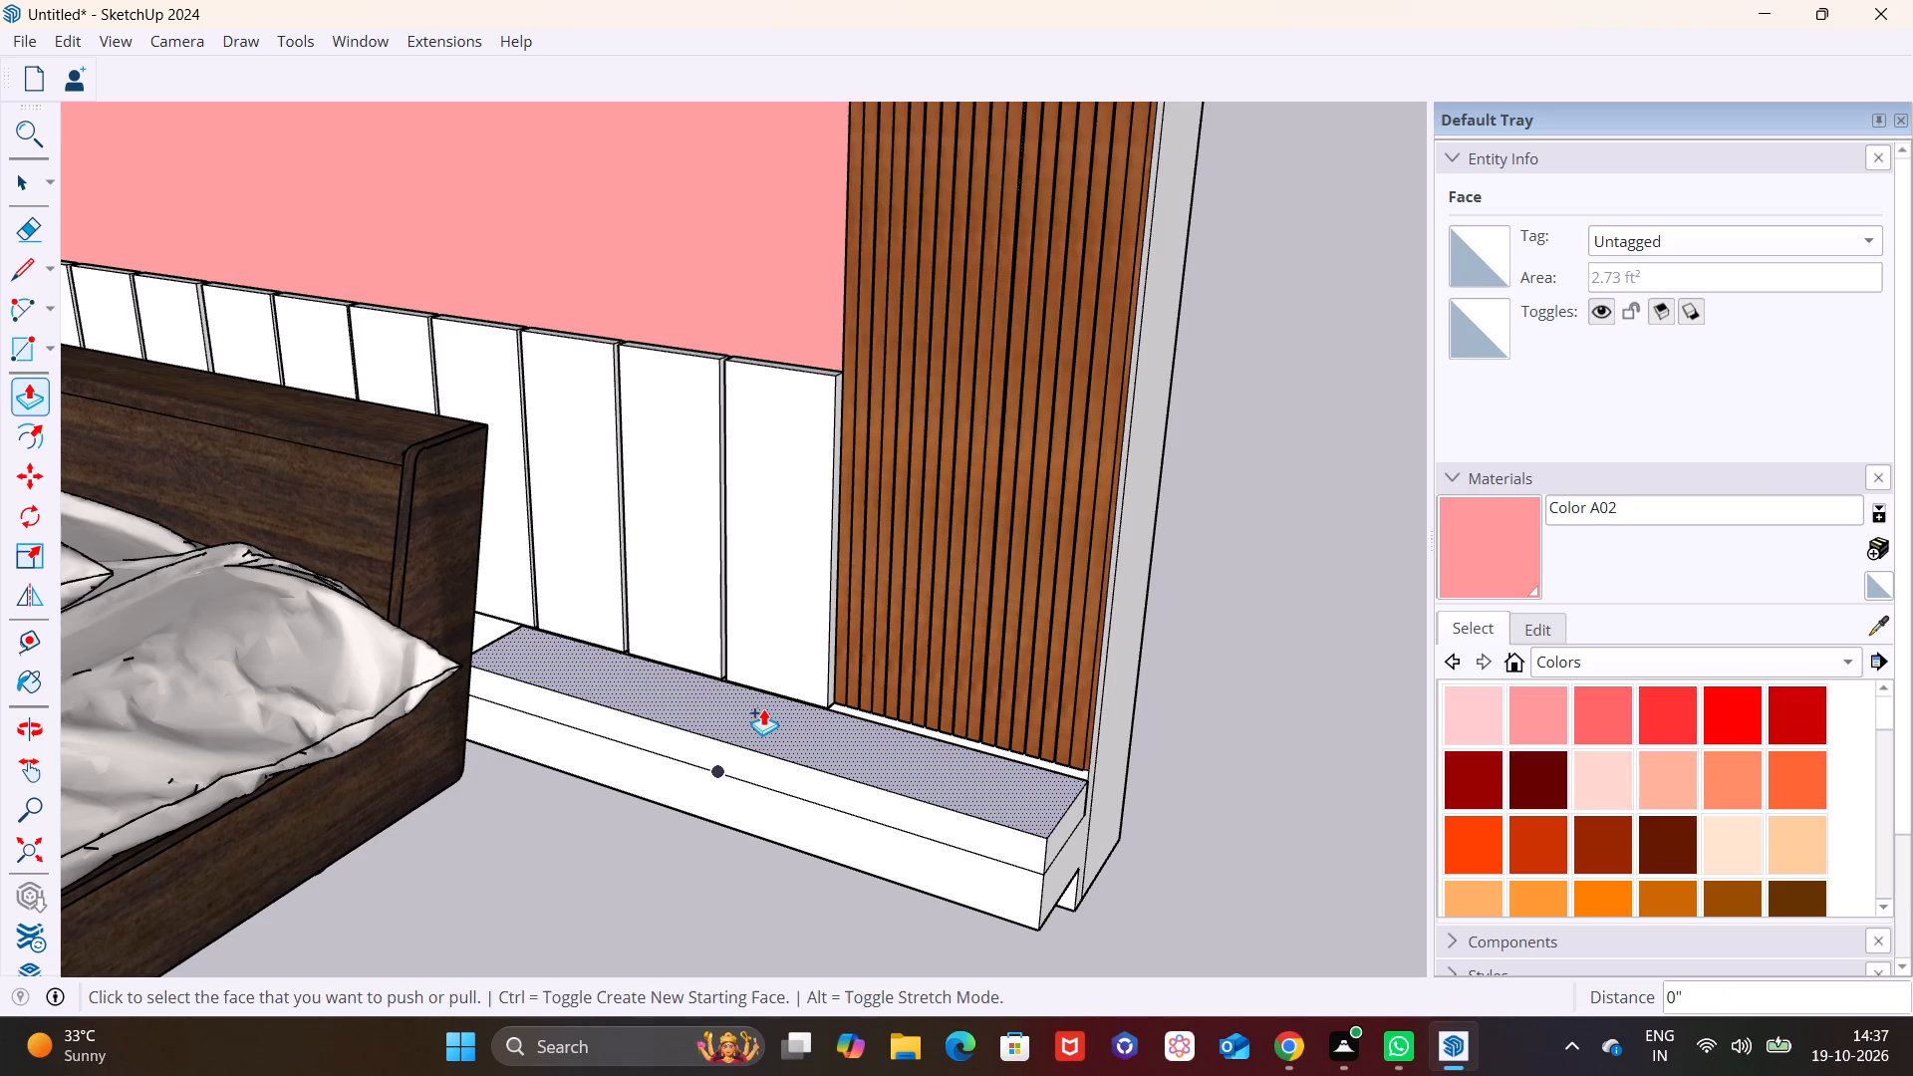
pyautogui.moveTo(792, 759); pyautogui.dragTo(693, 825, button='middle')
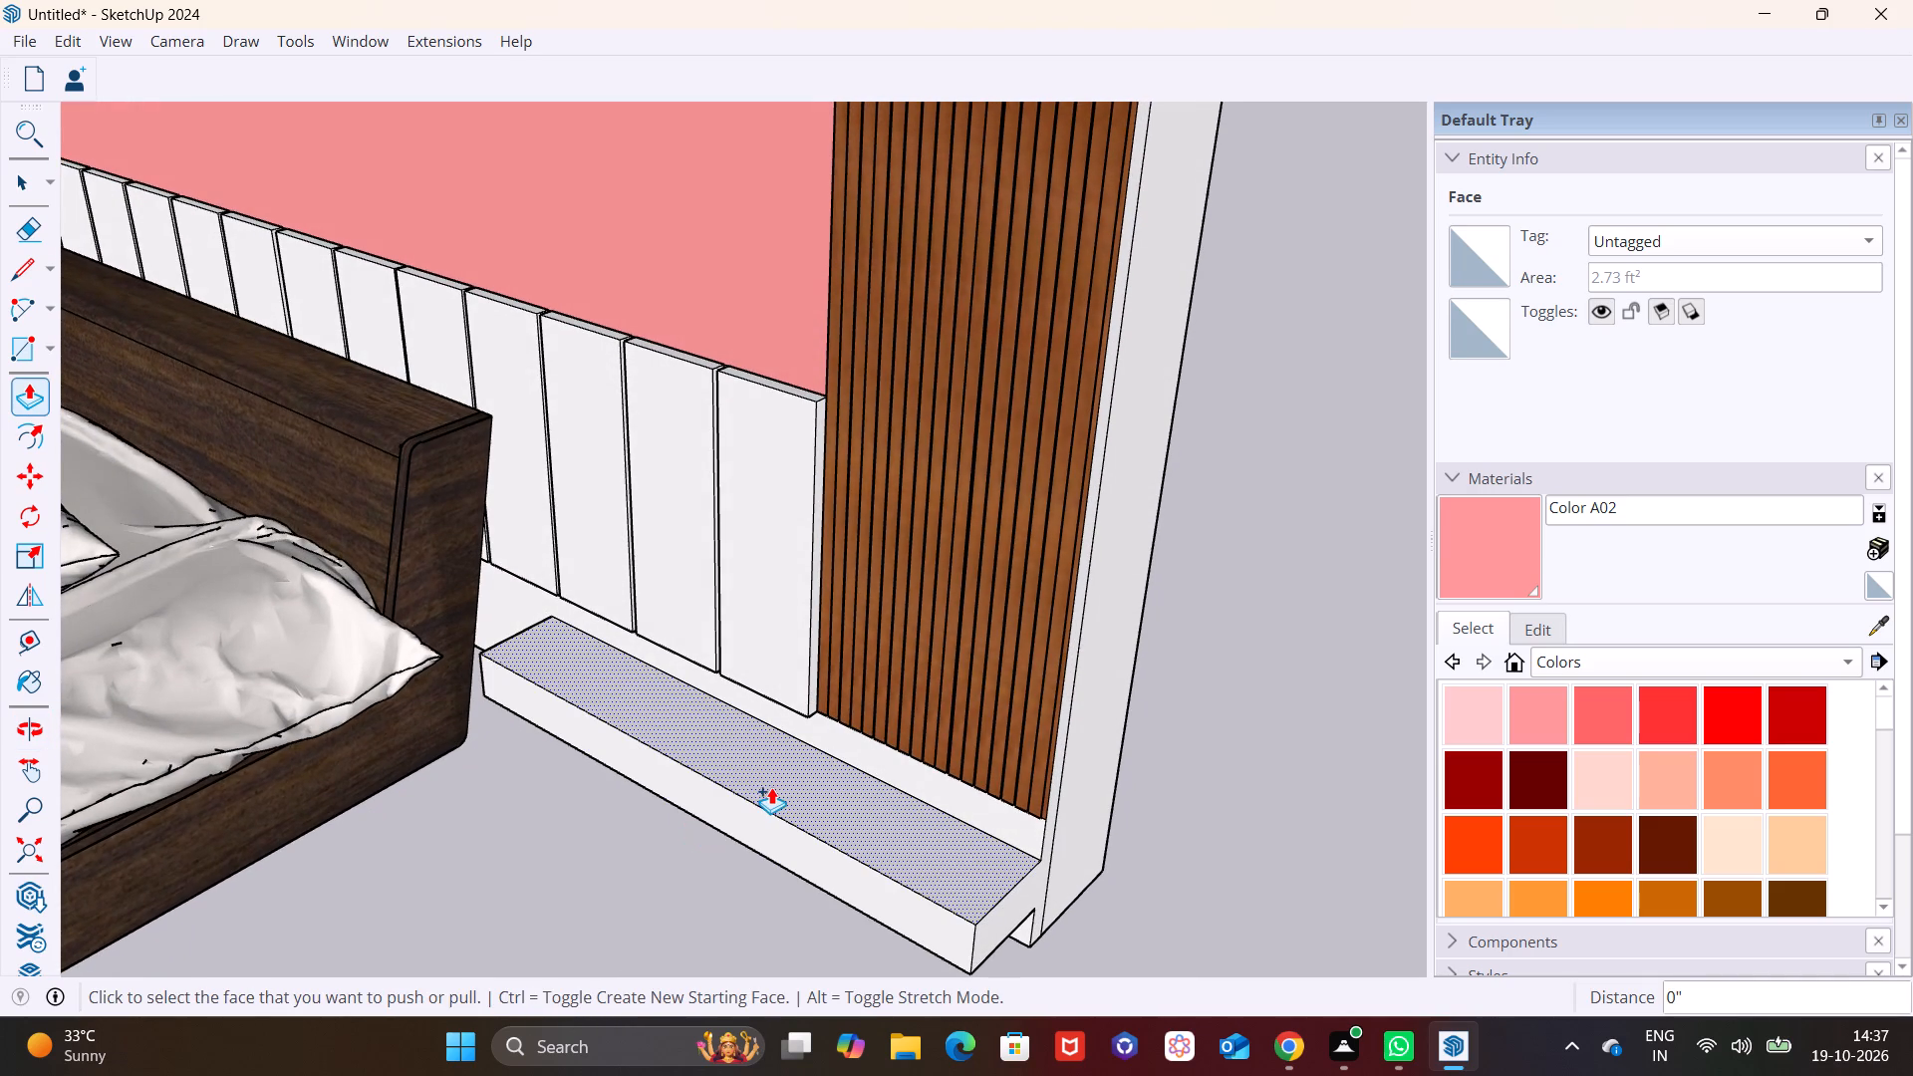
pyautogui.click(774, 785)
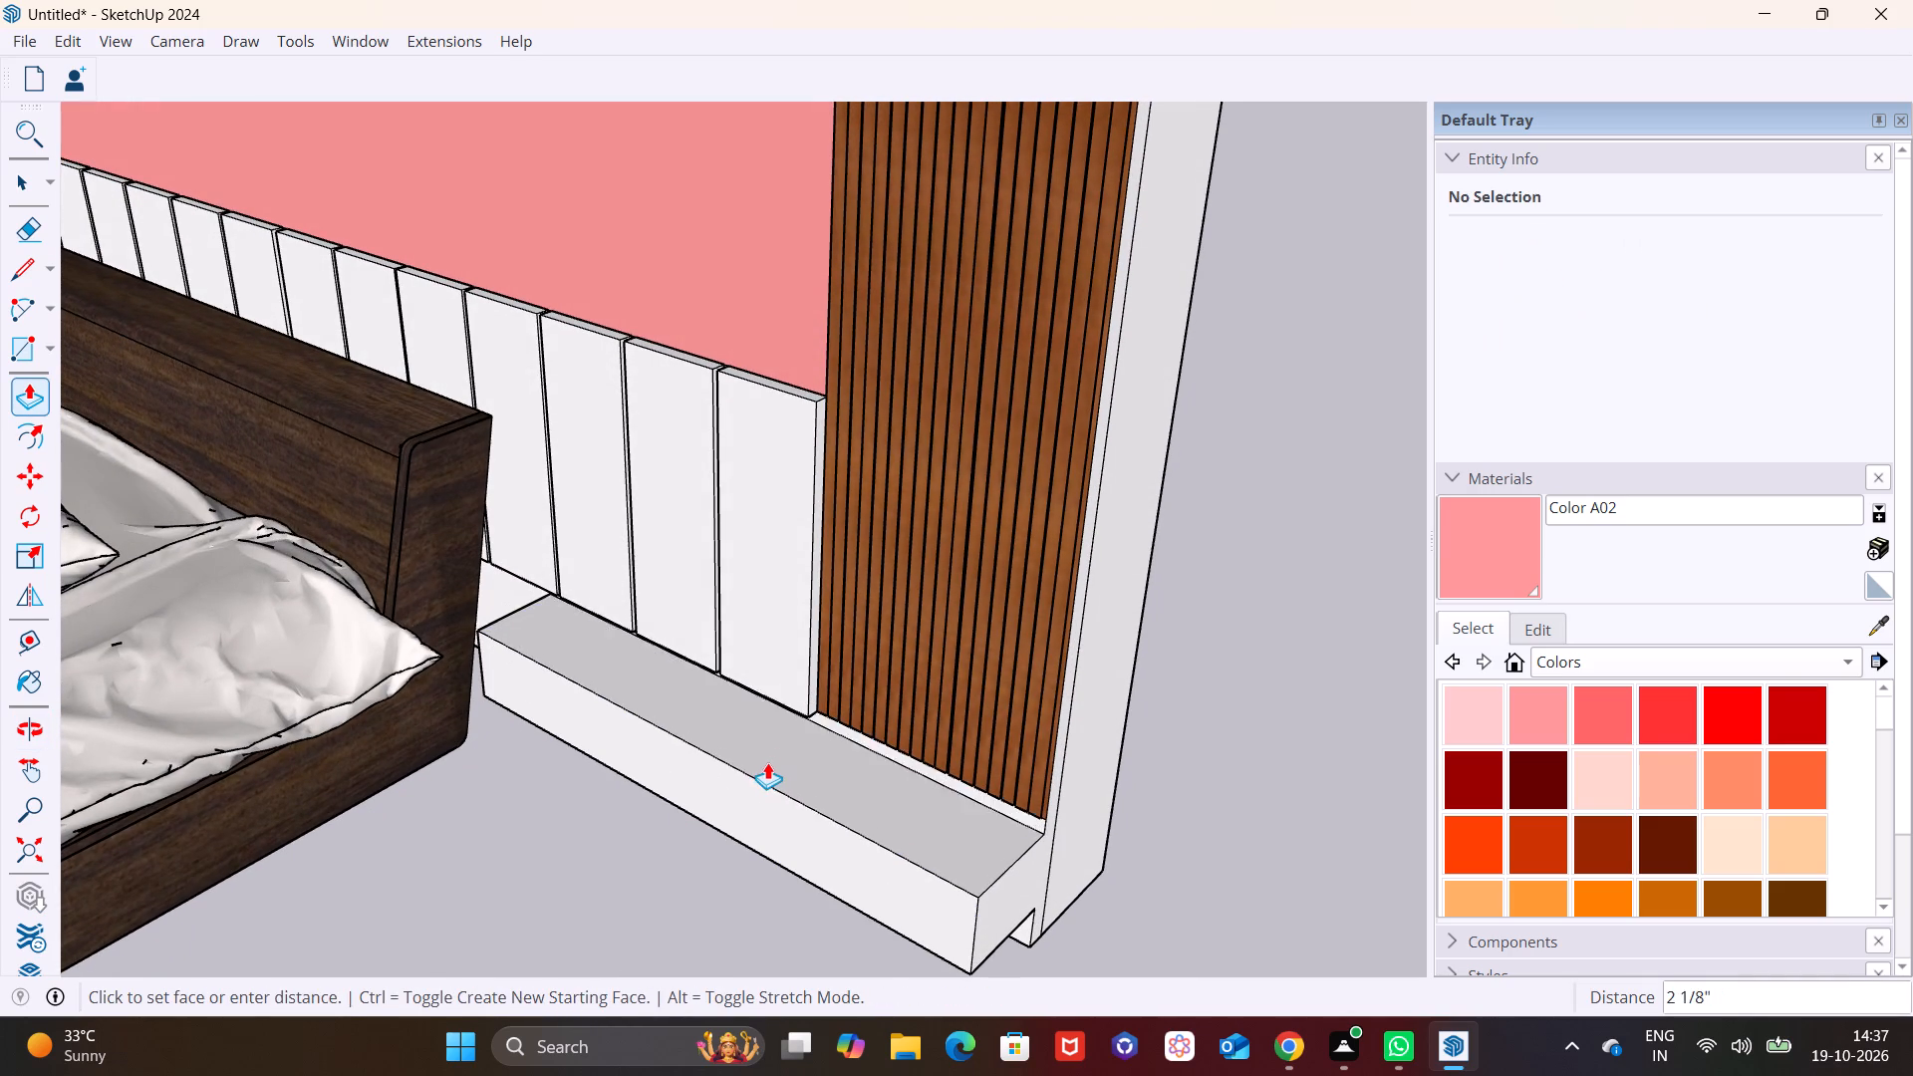
pyautogui.click(765, 757)
pyautogui.press('space')
pyautogui.click(1164, 847)
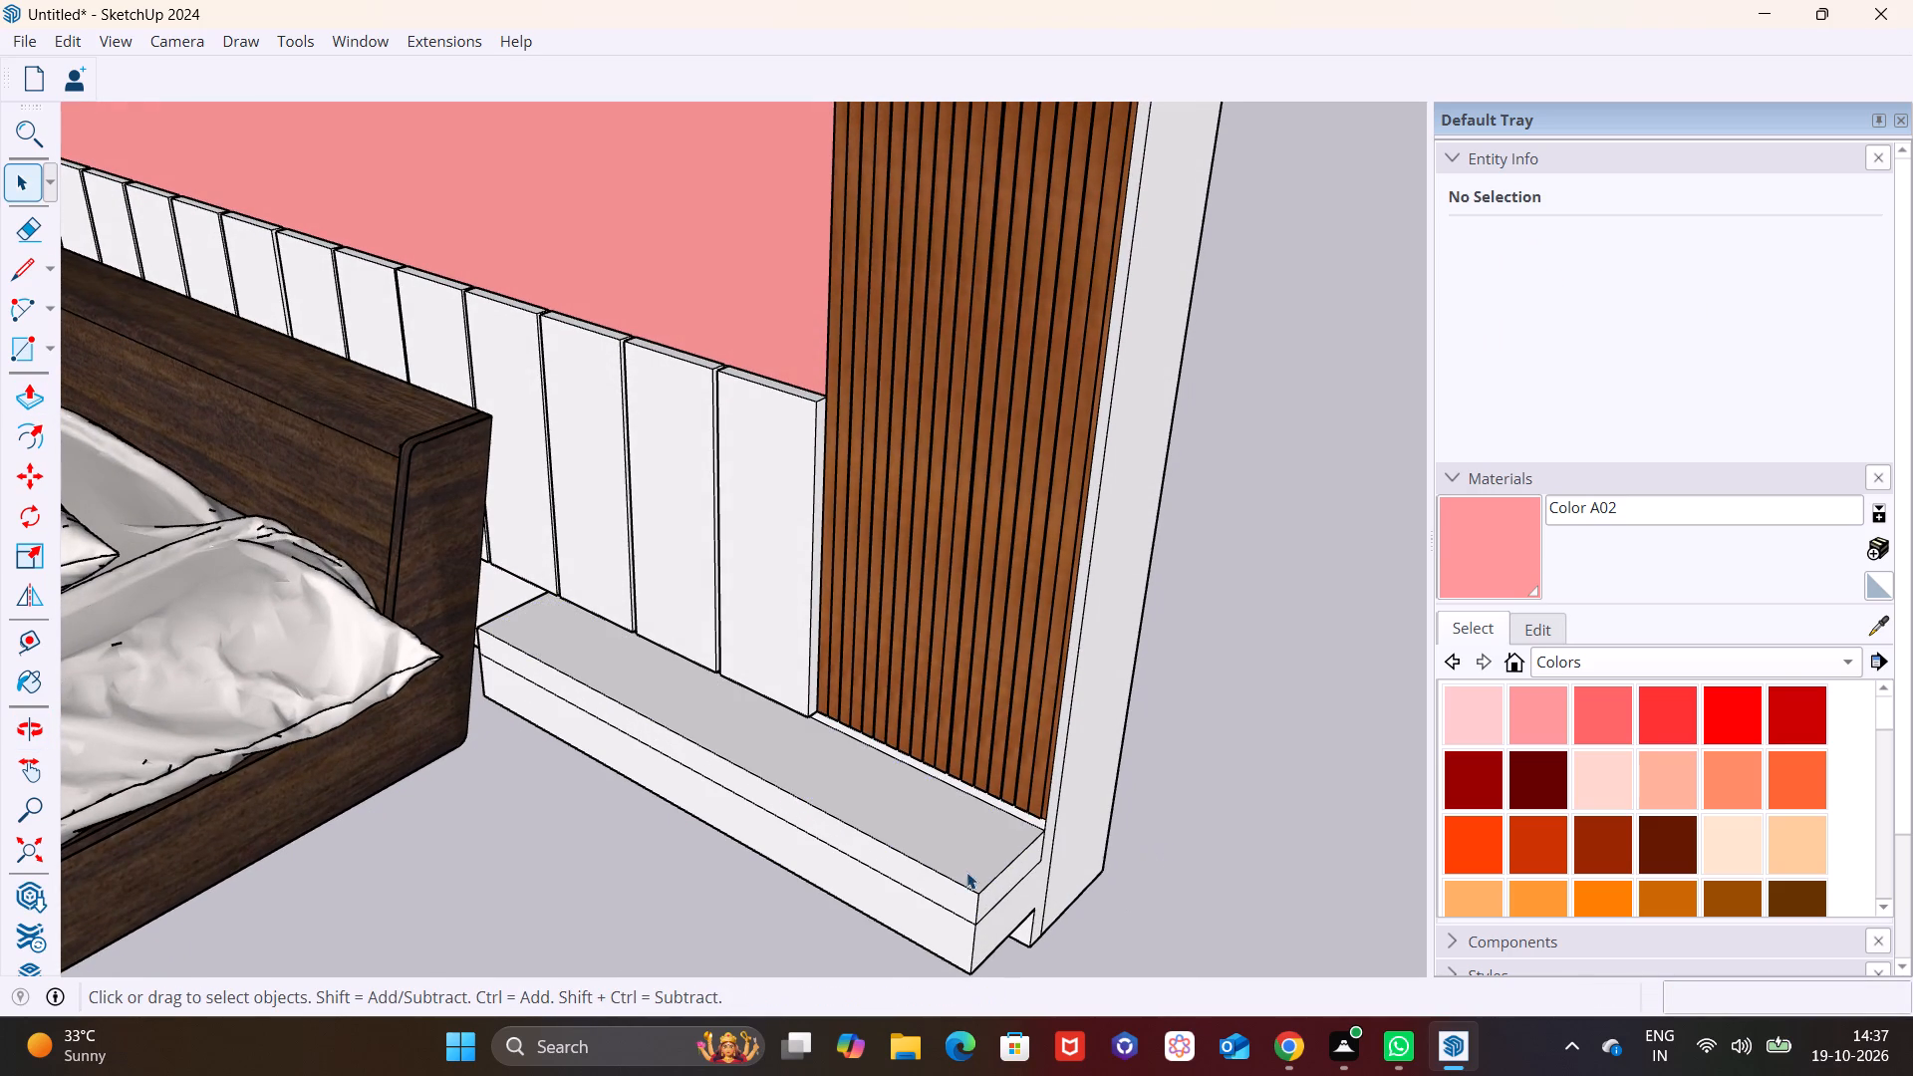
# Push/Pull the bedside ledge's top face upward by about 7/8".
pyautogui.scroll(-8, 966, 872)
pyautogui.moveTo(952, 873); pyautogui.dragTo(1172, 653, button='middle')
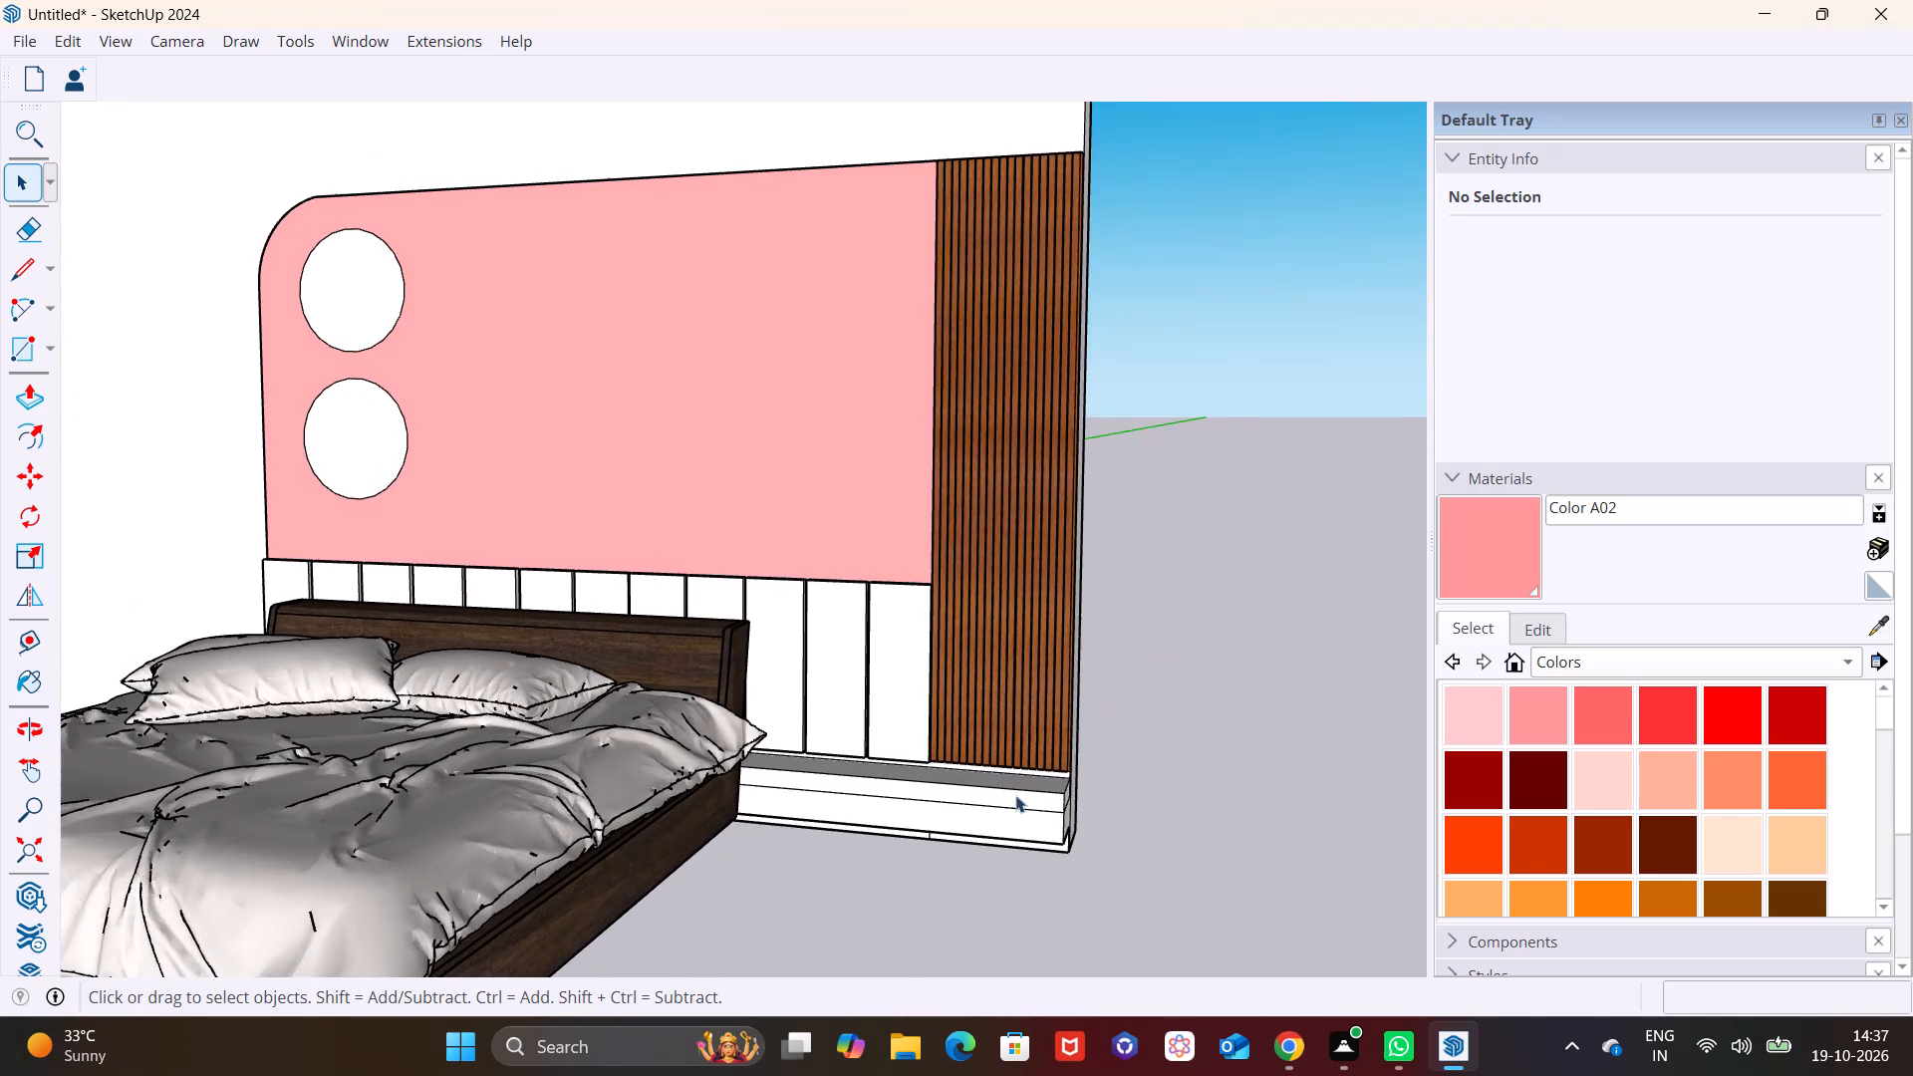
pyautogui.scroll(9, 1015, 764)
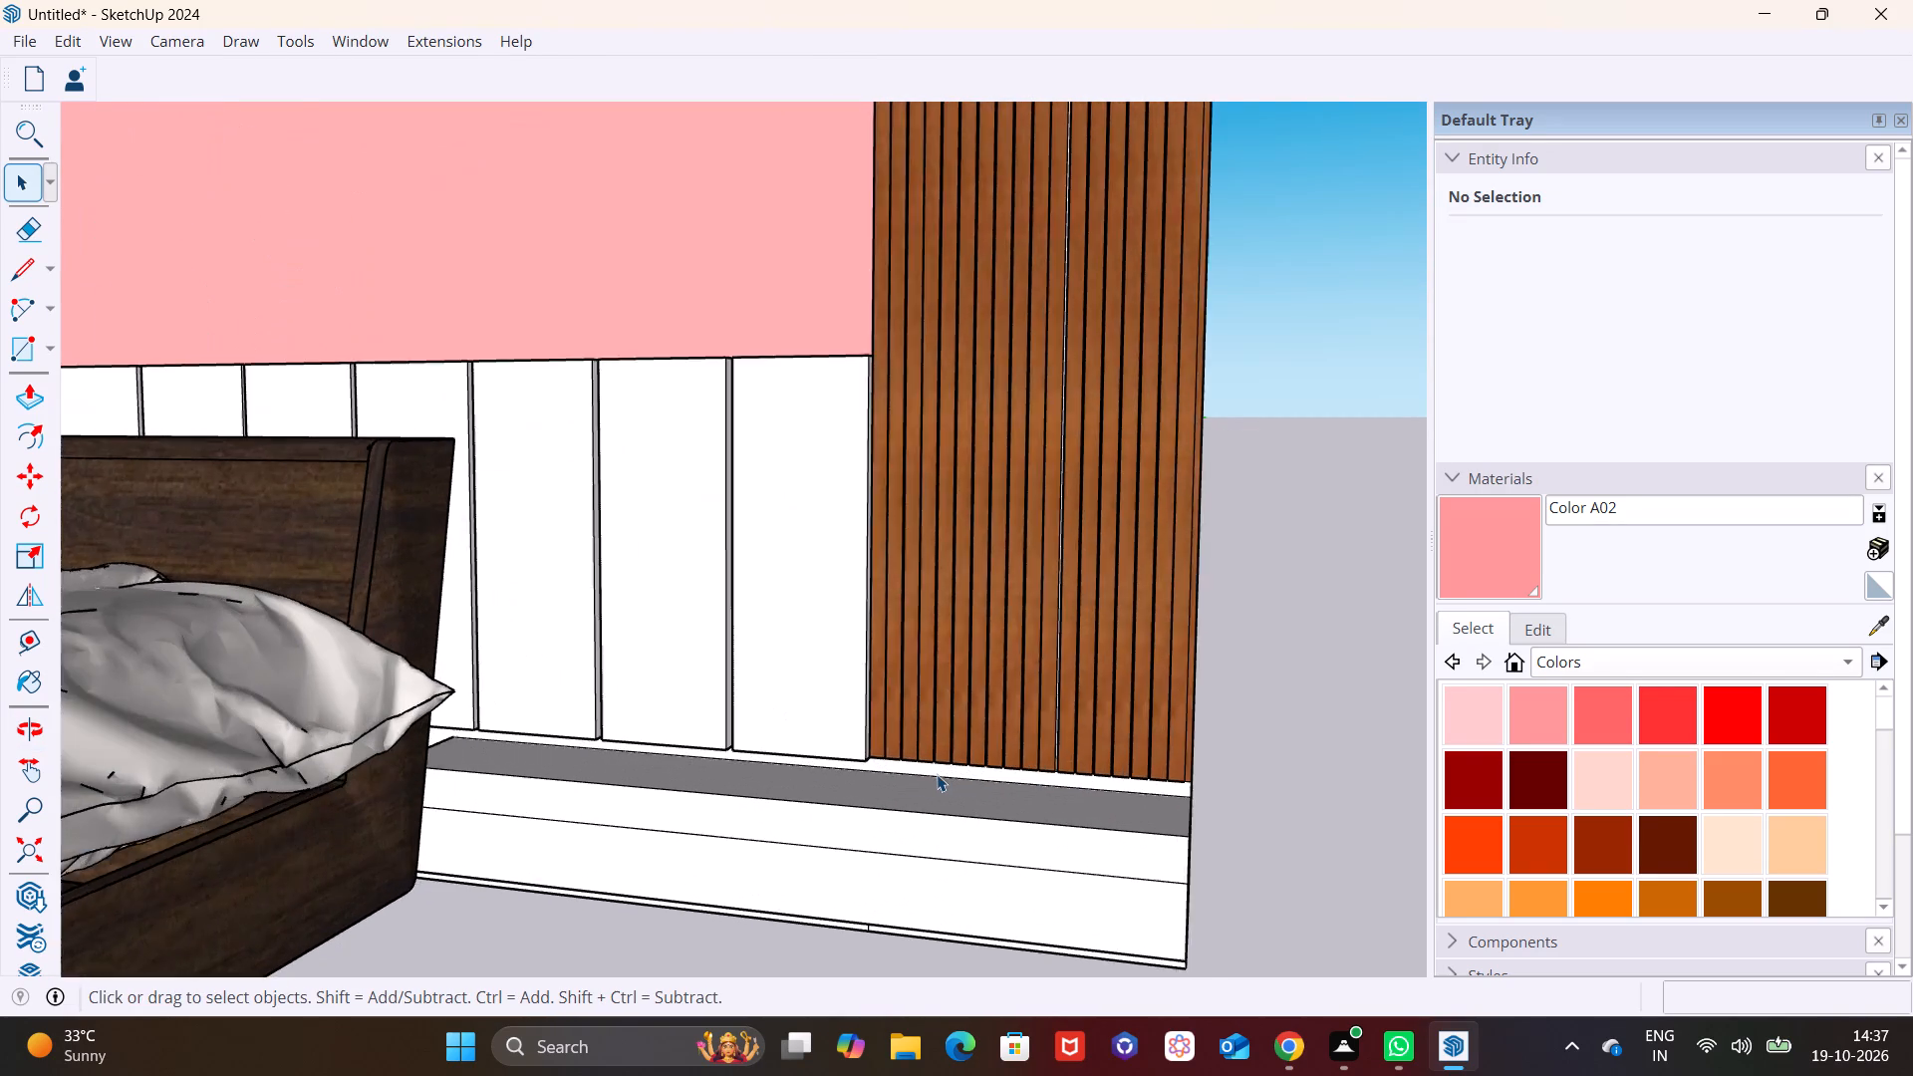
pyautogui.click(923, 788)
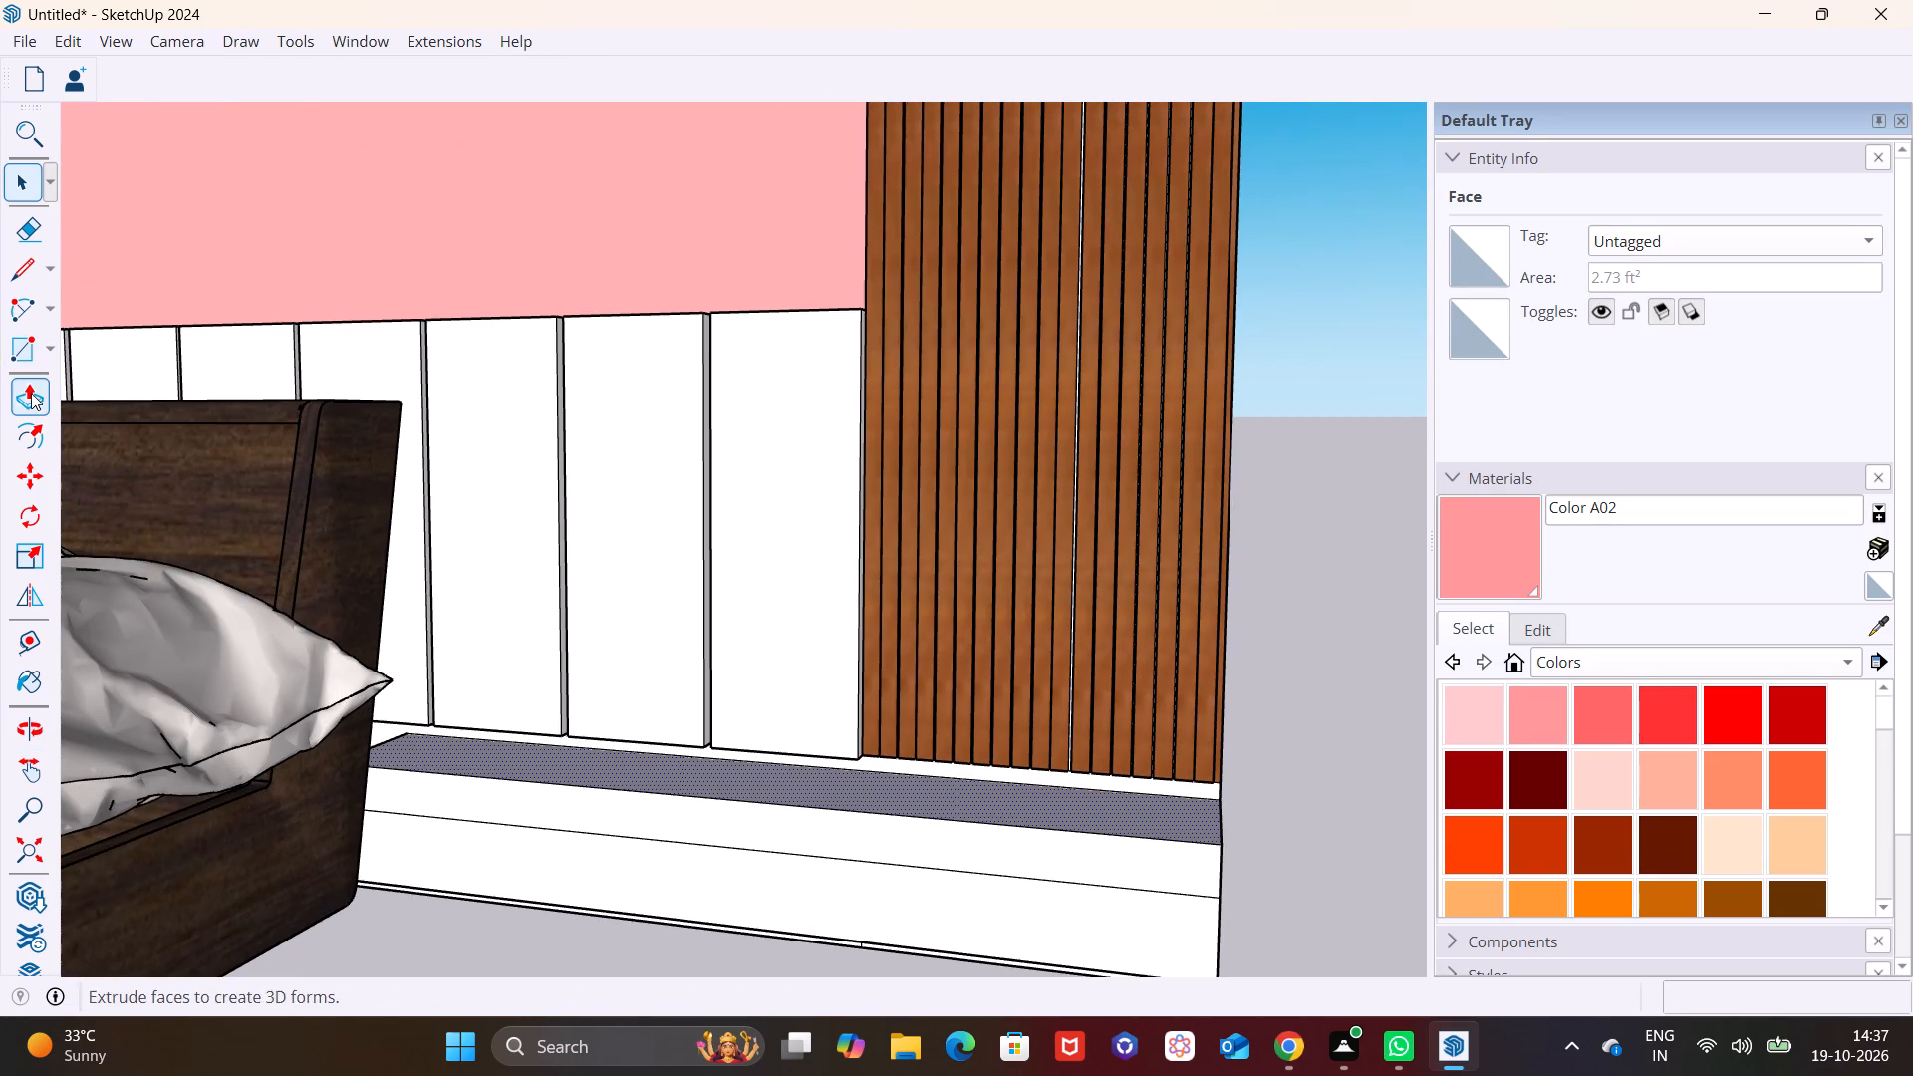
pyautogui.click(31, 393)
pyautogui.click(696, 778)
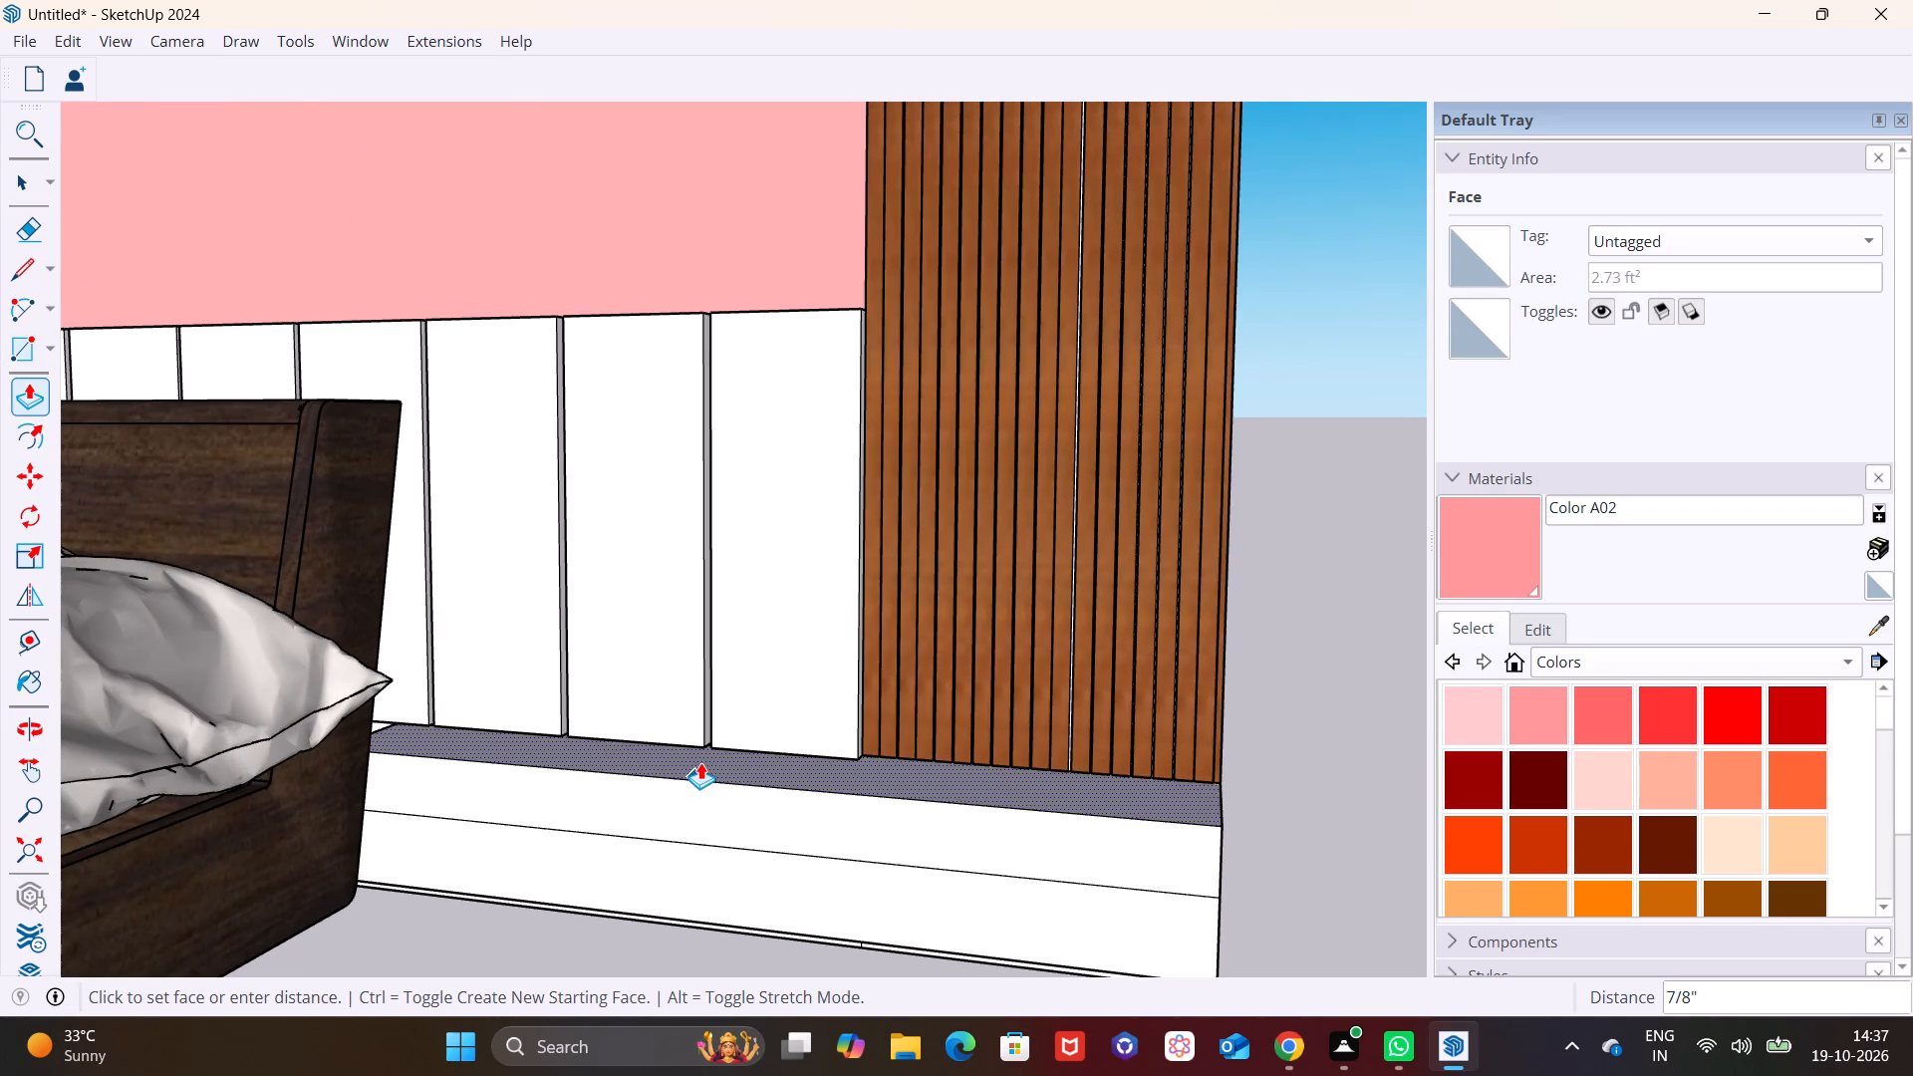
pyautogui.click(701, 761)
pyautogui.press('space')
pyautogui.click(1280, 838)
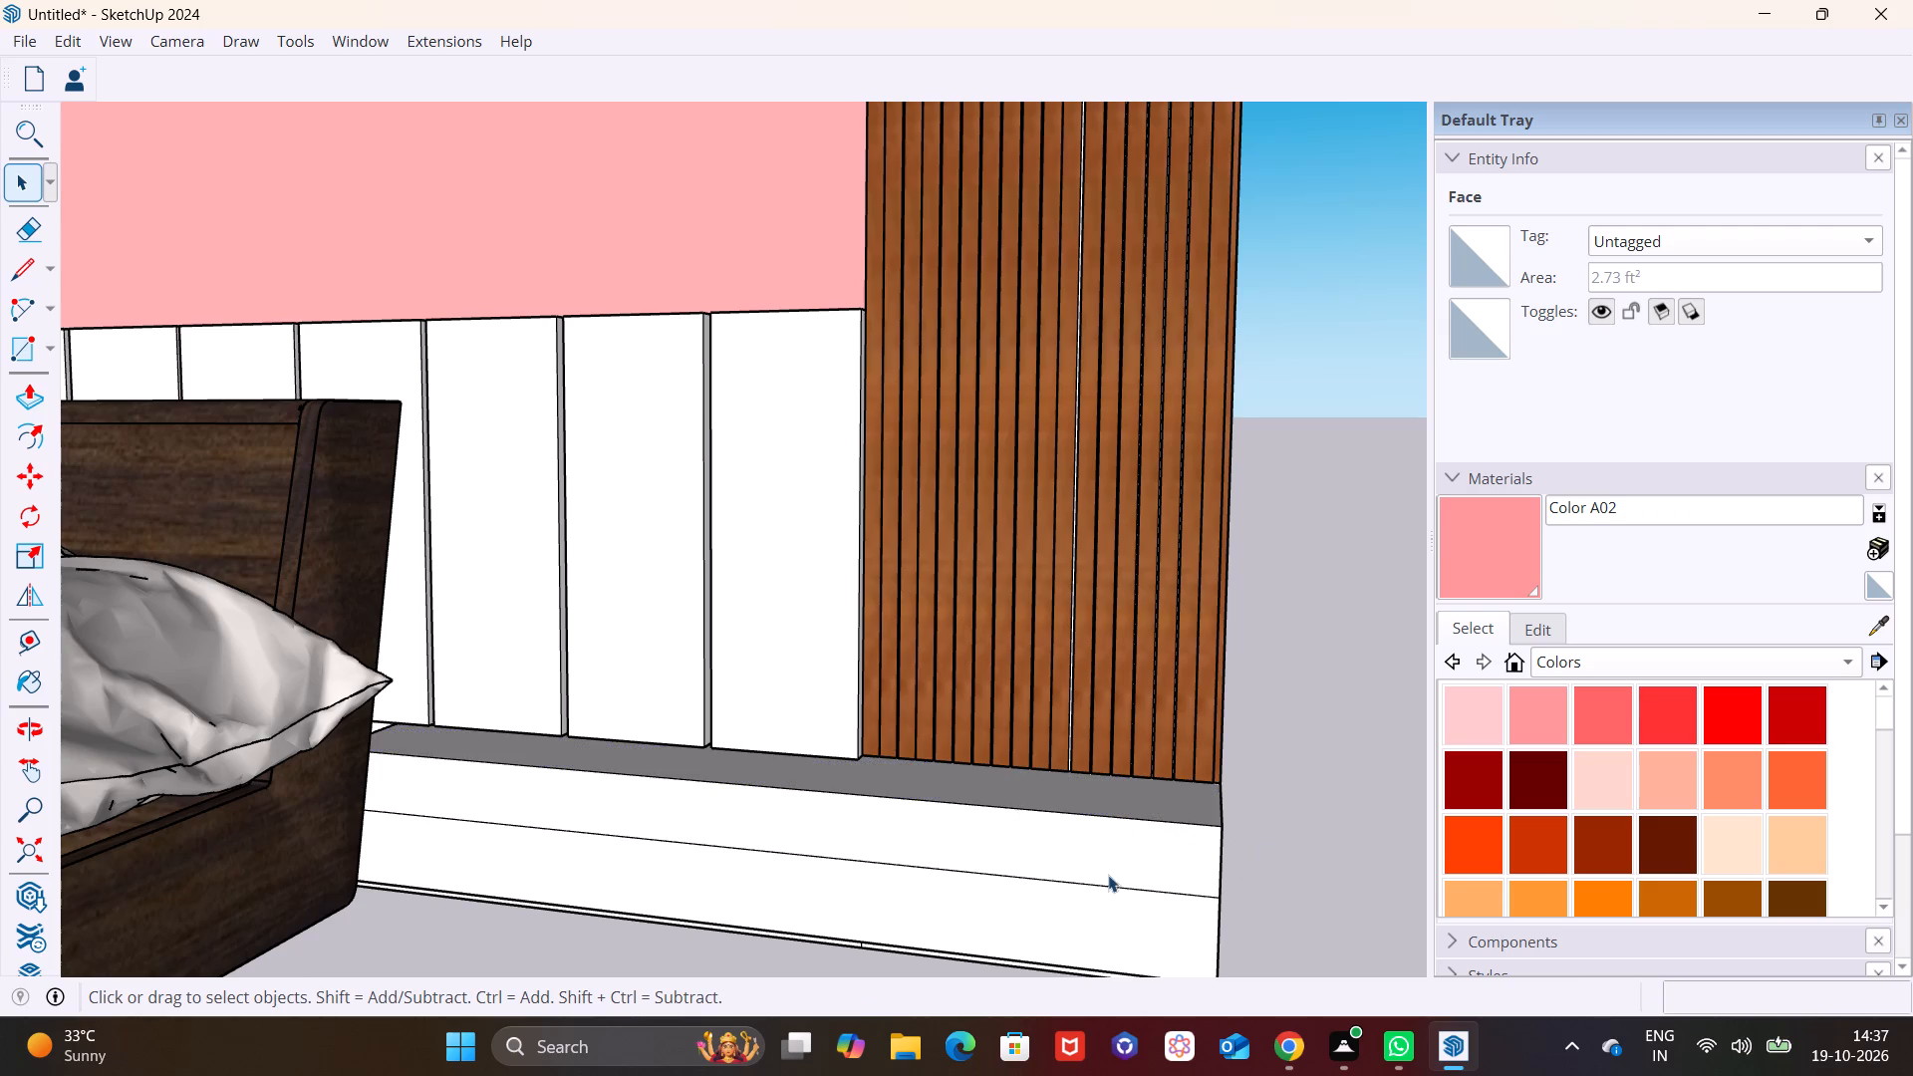
# Undo the last two Push/Pull operations on the ledge's top face, removing the separate top layer.
pyautogui.scroll(-7, 1093, 873)
pyautogui.moveTo(1043, 844); pyautogui.dragTo(770, 716, button='middle')
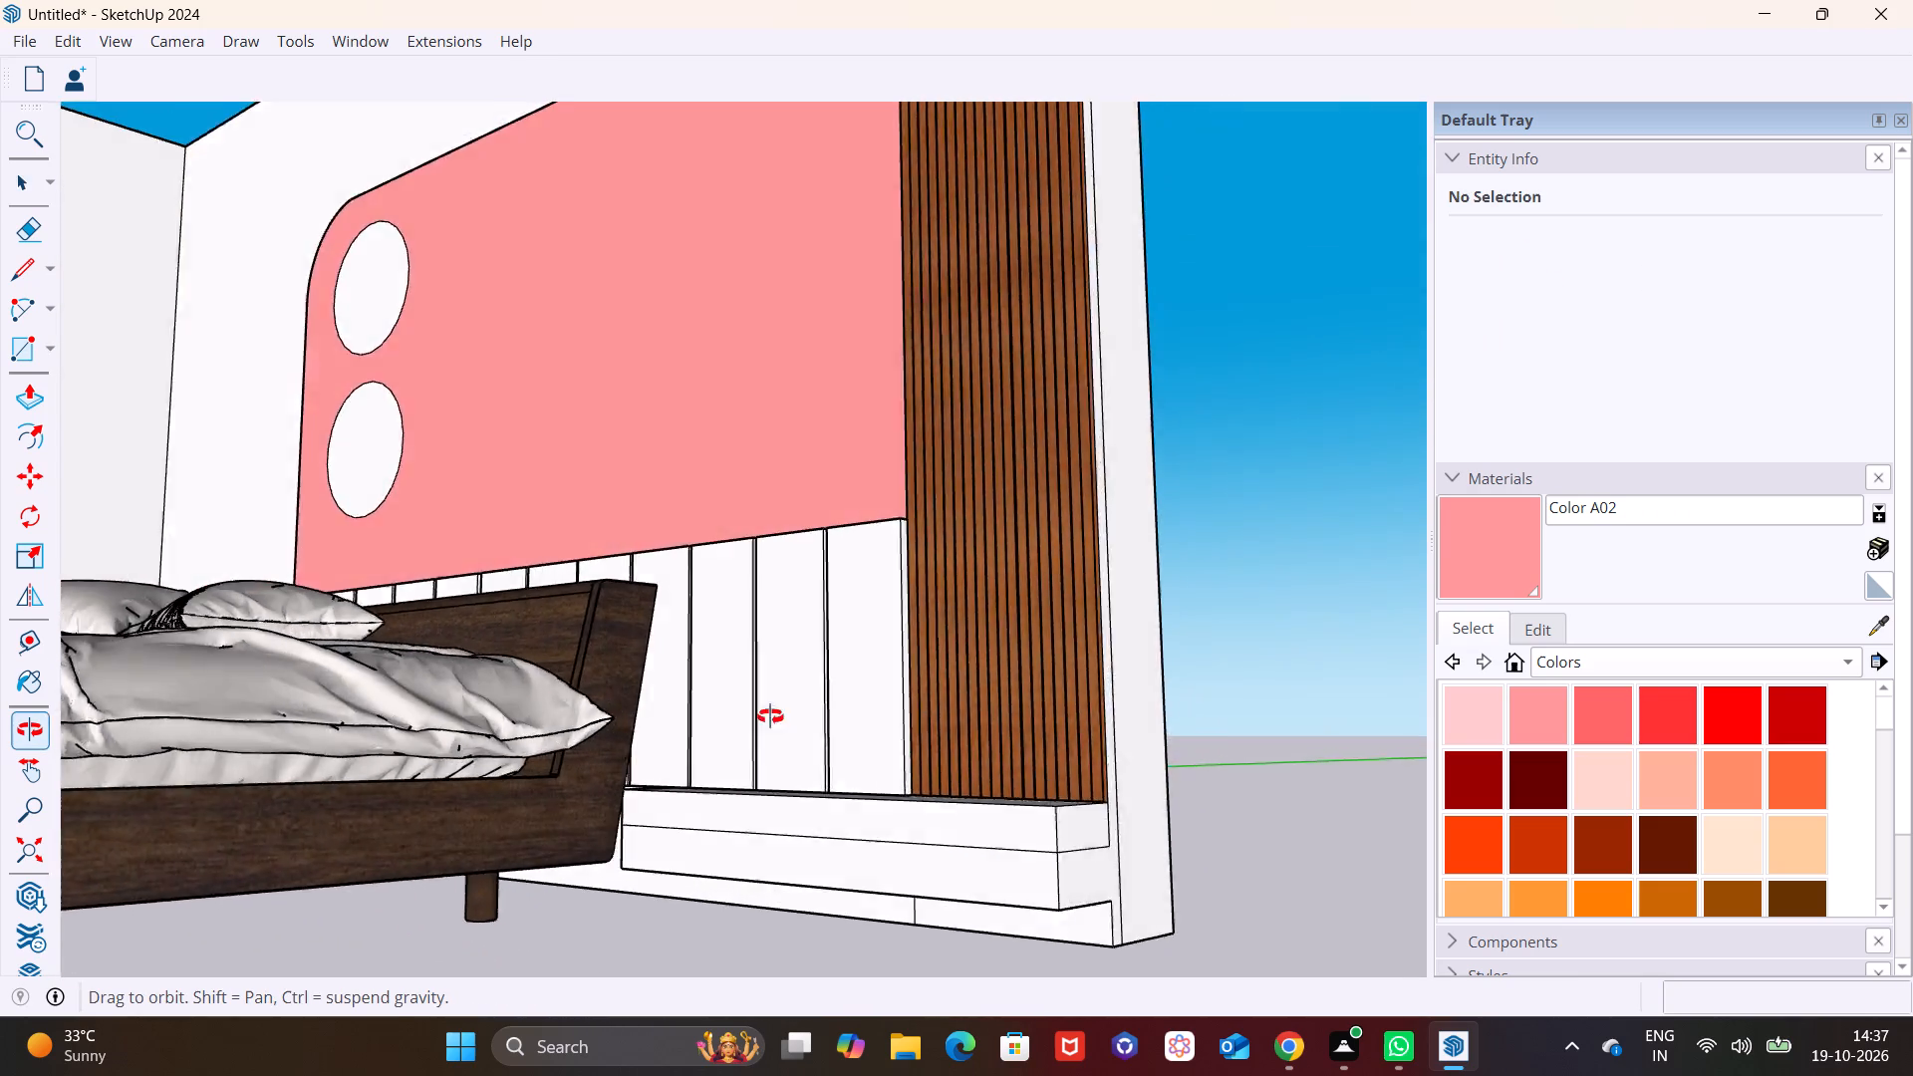
pyautogui.moveTo(770, 716); pyautogui.dragTo(643, 868, button='middle')
pyautogui.hotkey('ctrl', 'z')
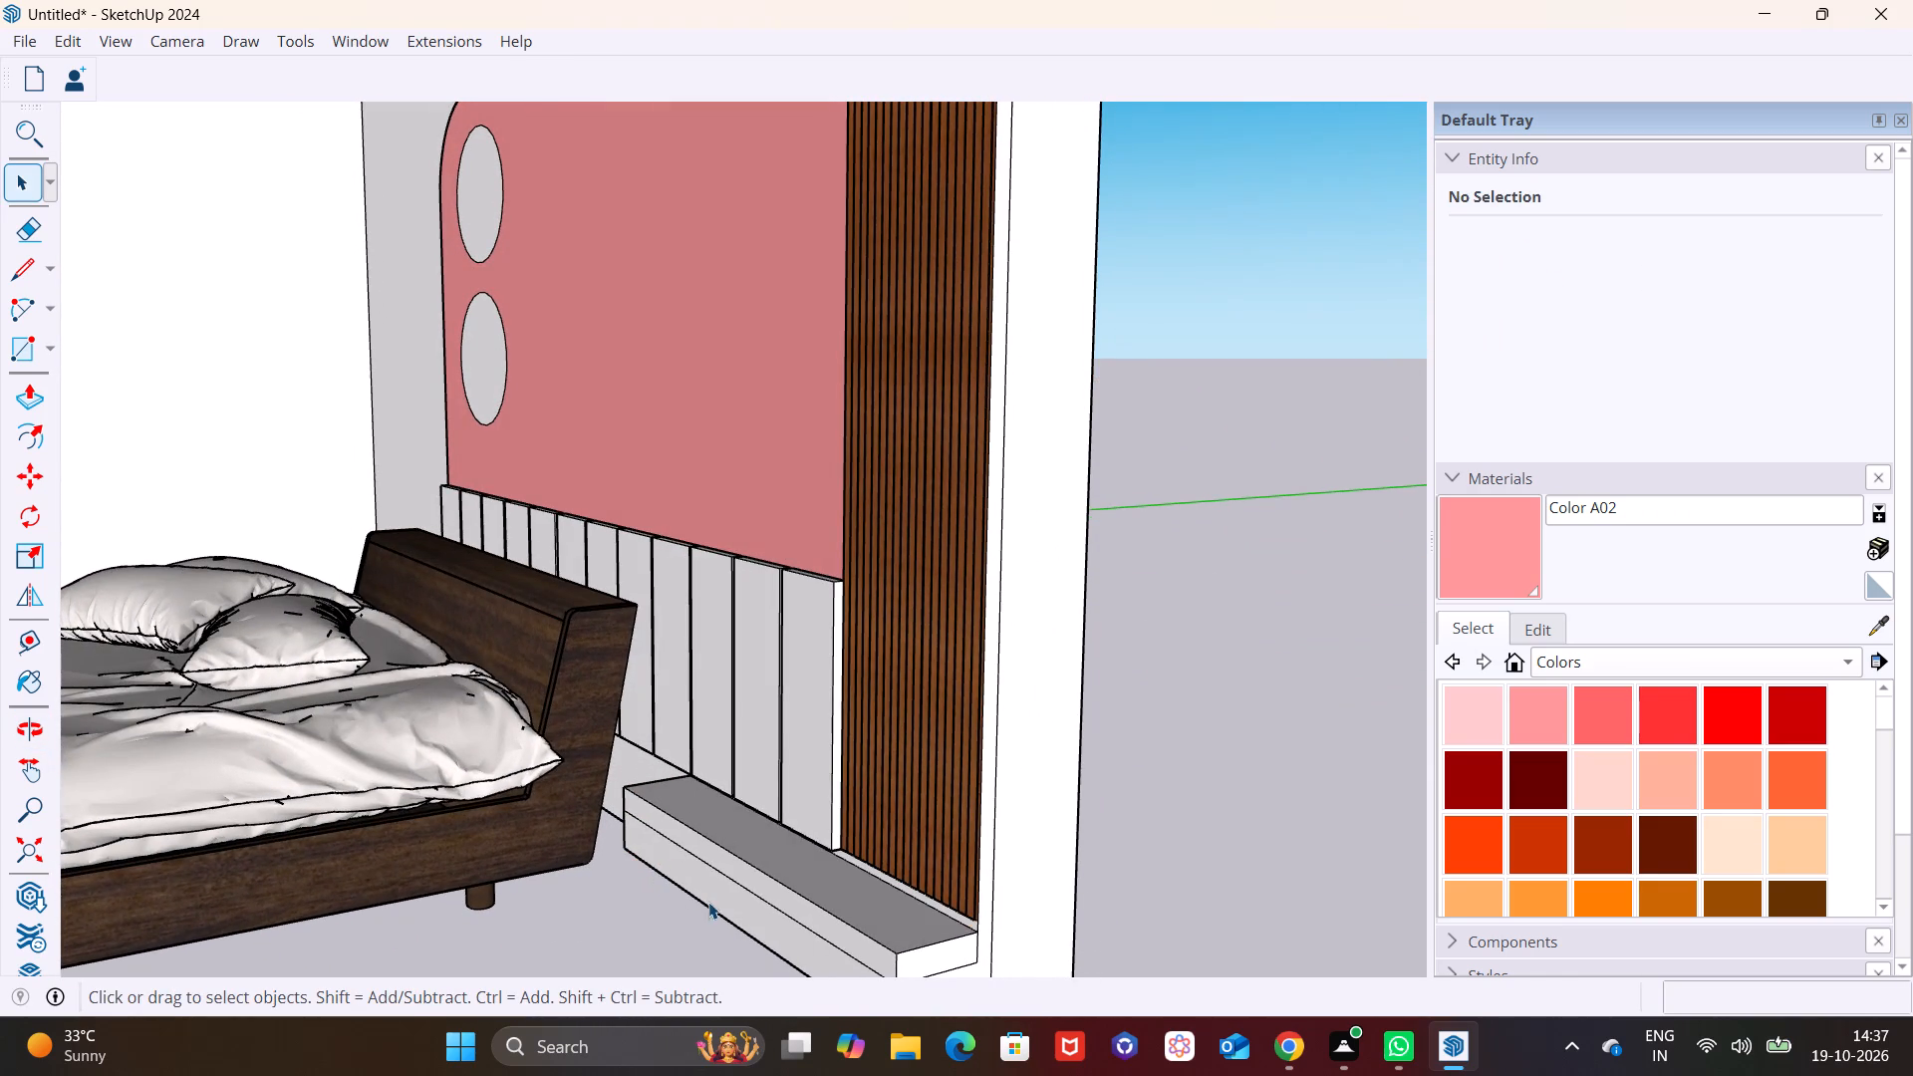
pyautogui.hotkey('ctrl', 'z')
# Push/Pull the ledge's top face slightly upward, making the block itself taller without a seam.
pyautogui.click(787, 877)
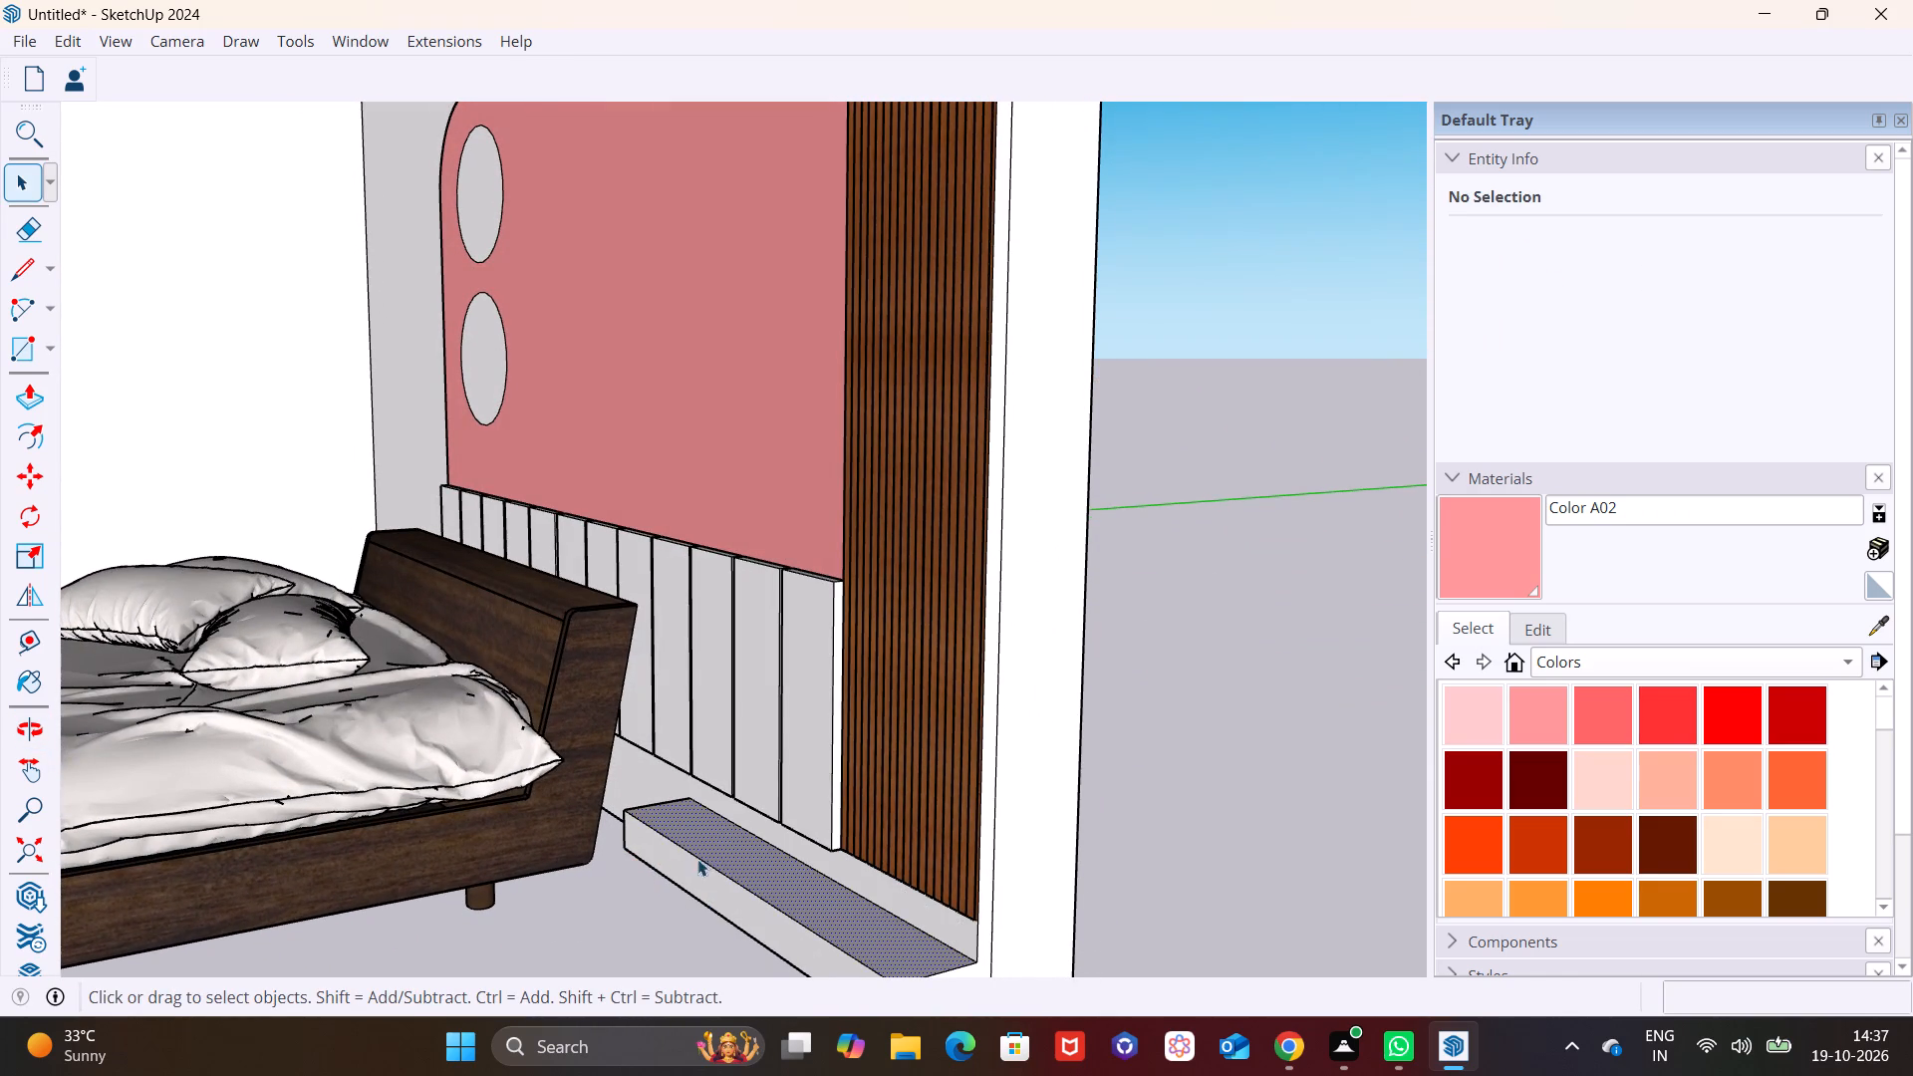
pyautogui.click(15, 400)
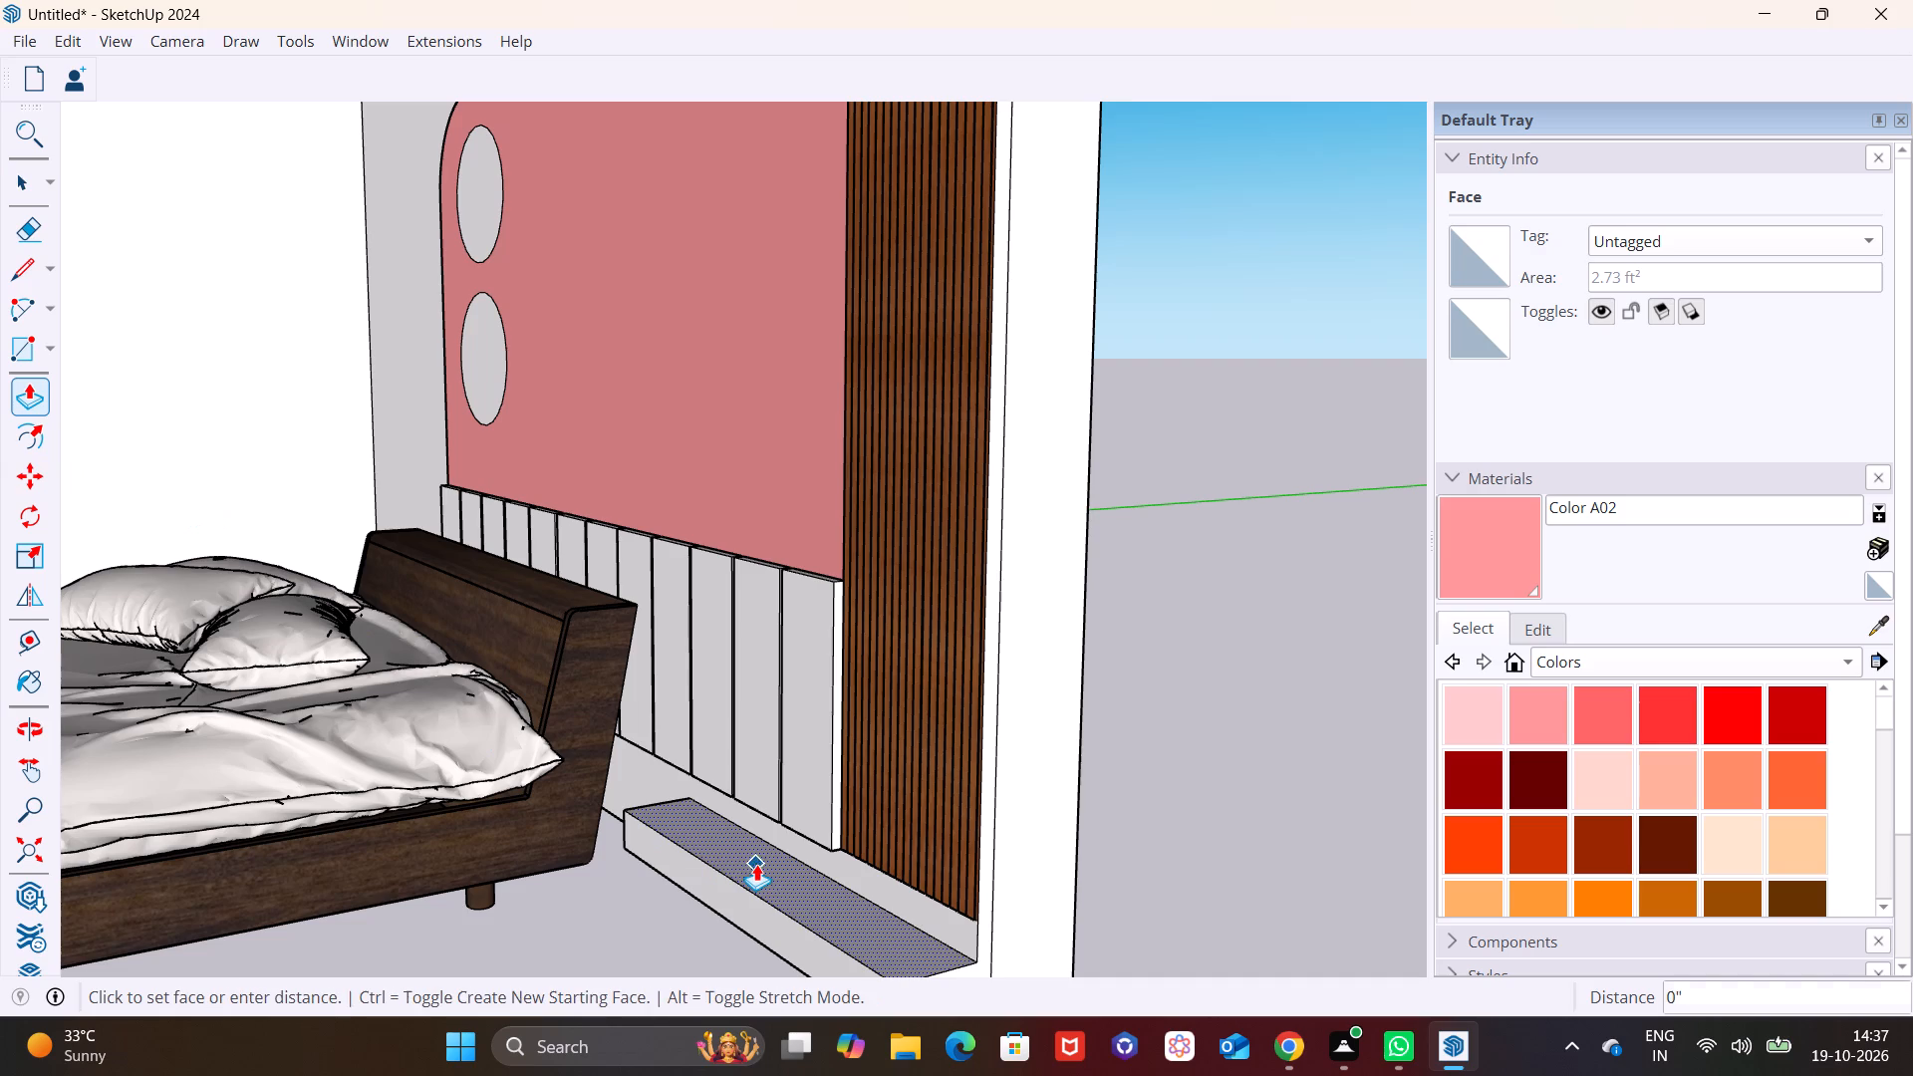
pyautogui.click(756, 864)
pyautogui.click(759, 845)
pyautogui.press('space')
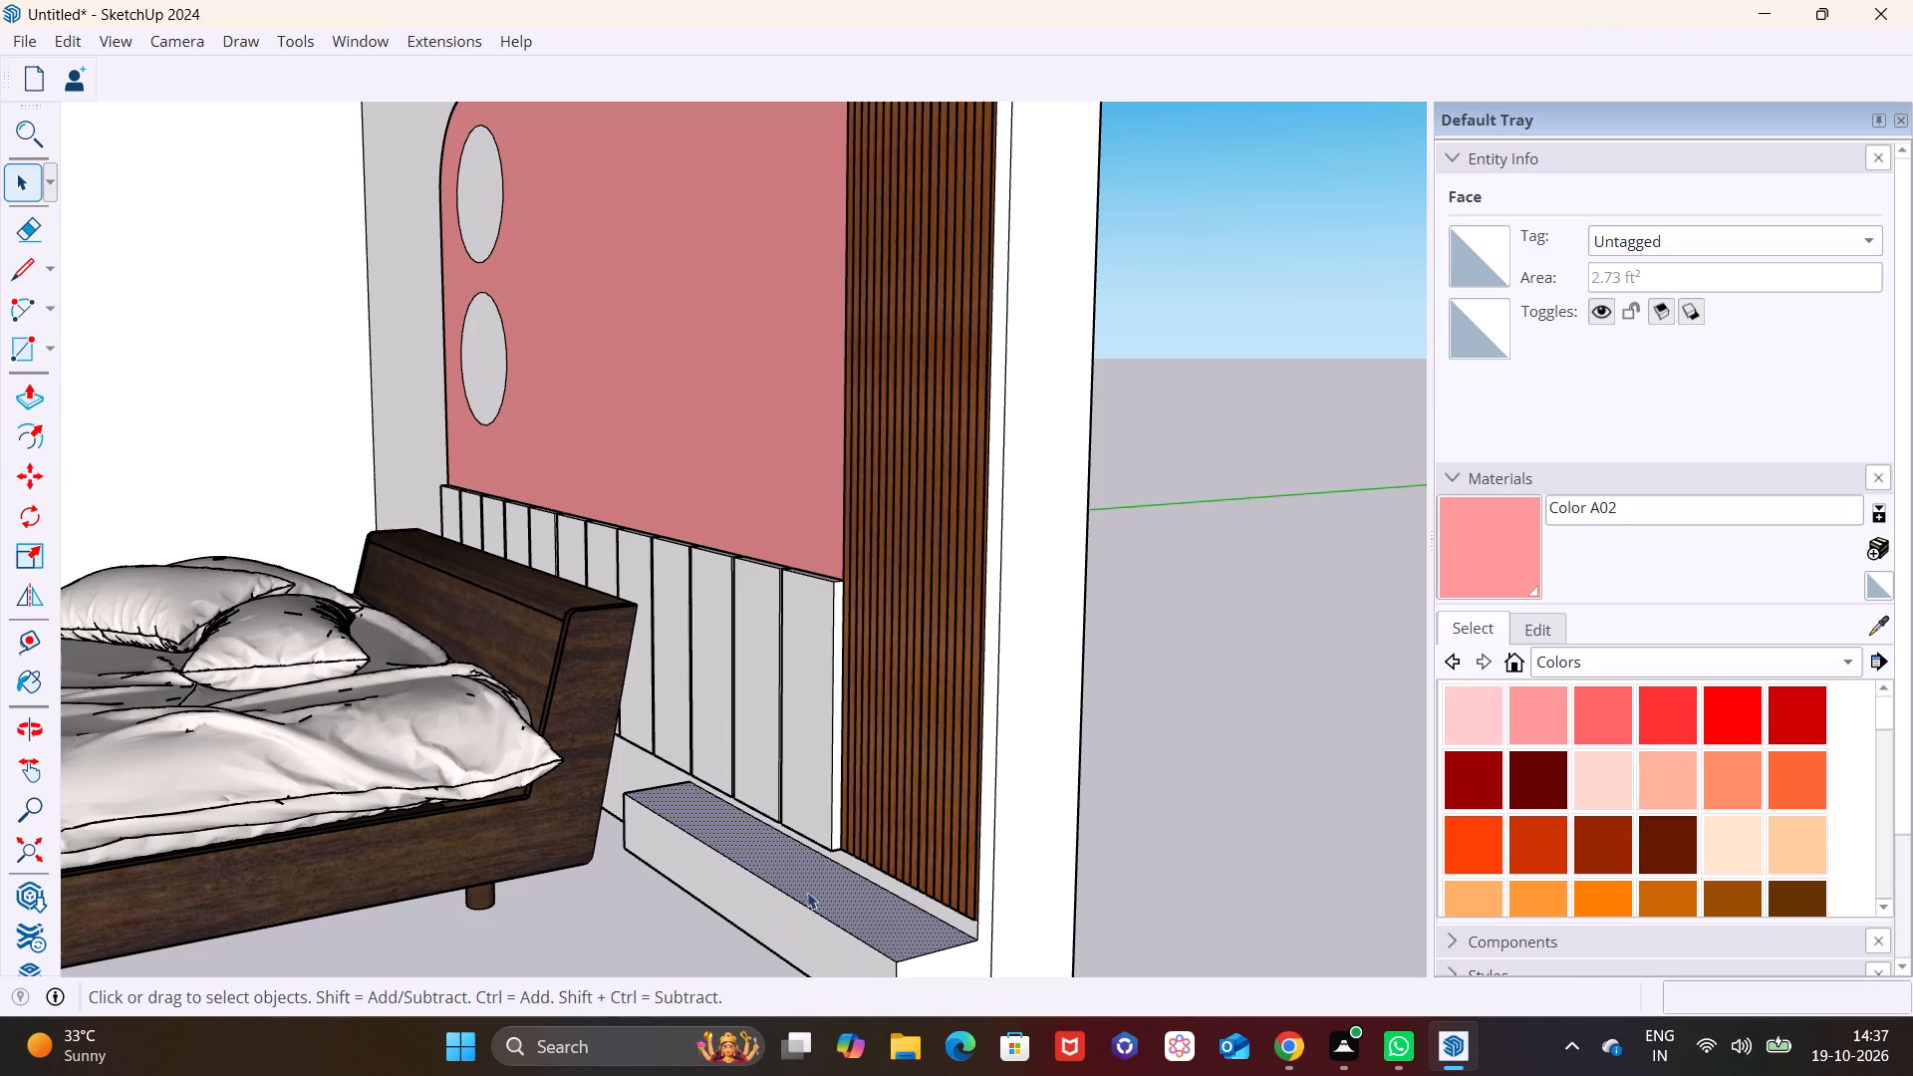
# Push/Pull the ledge's top face up another 1 1/2" as a separate slab with a seam along the front.
pyautogui.click(808, 883)
pyautogui.click(26, 409)
pyautogui.click(857, 913)
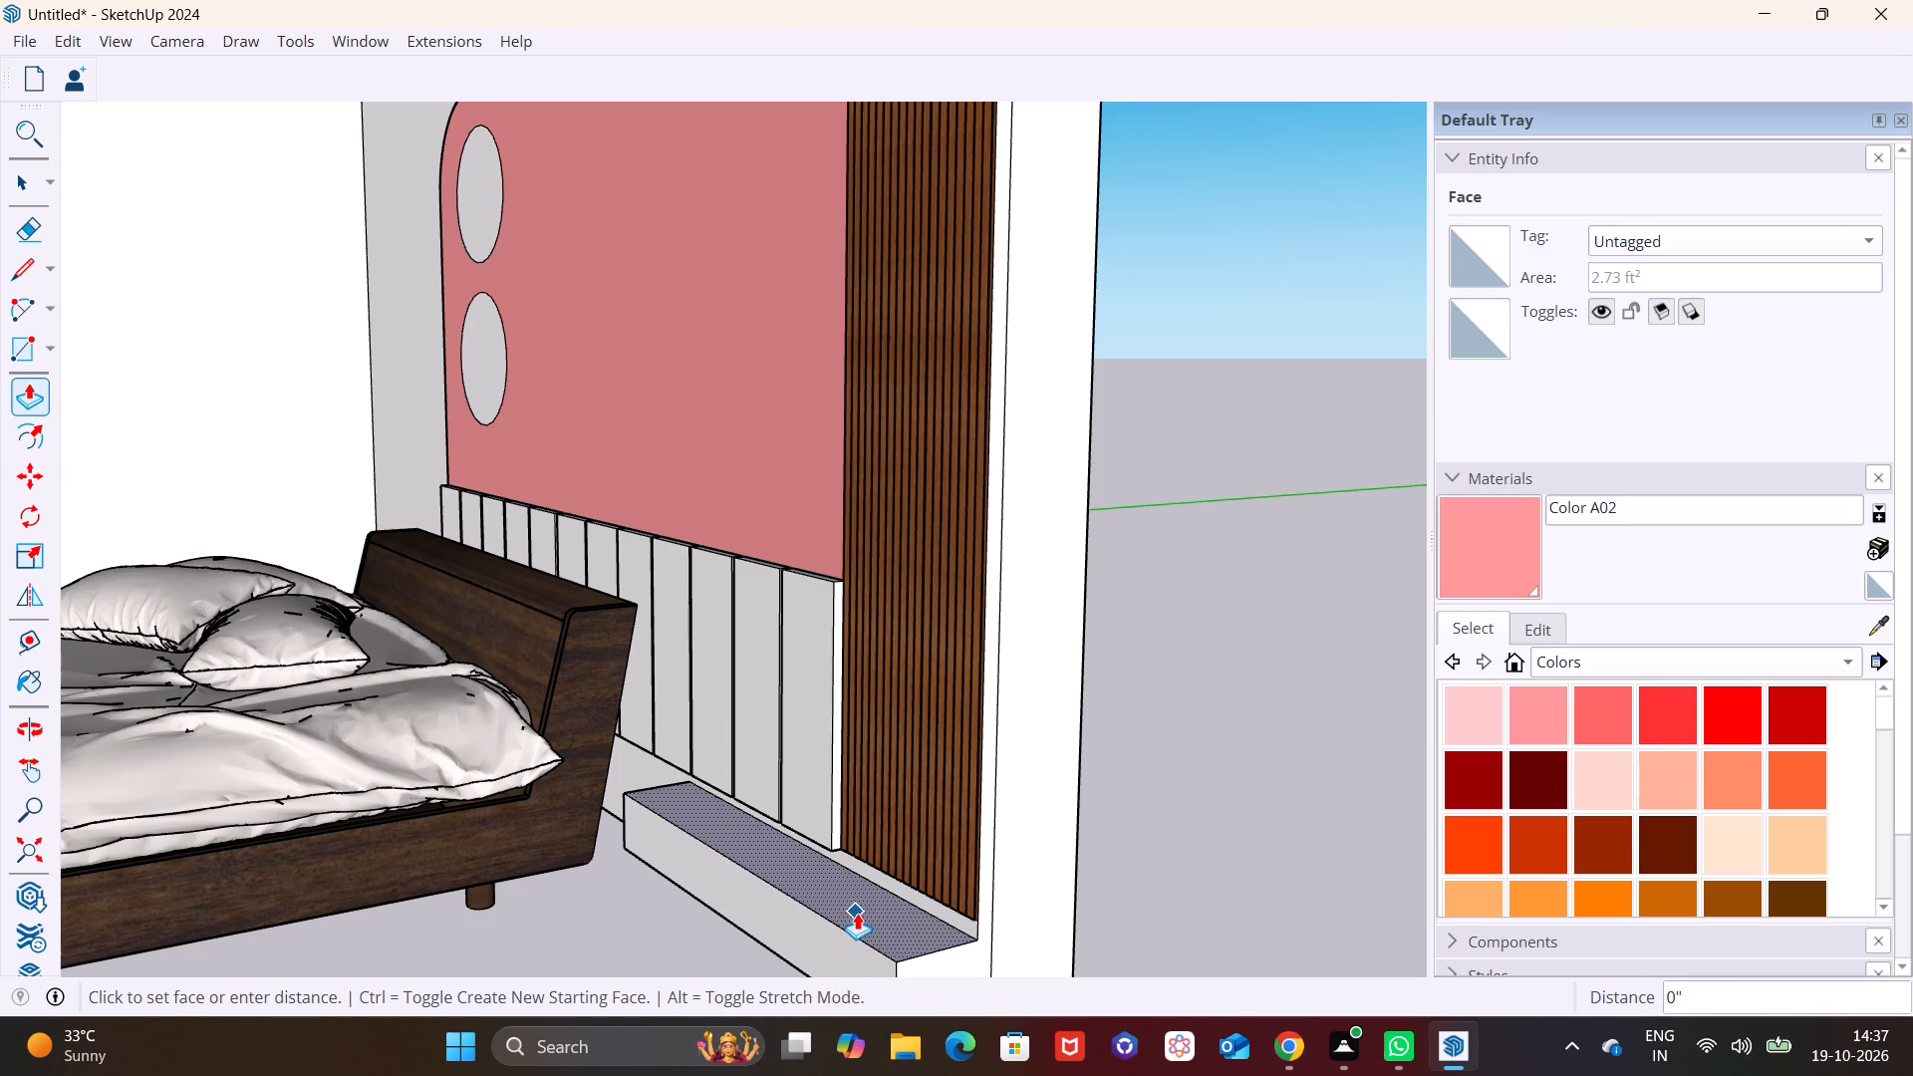
pyautogui.click(859, 895)
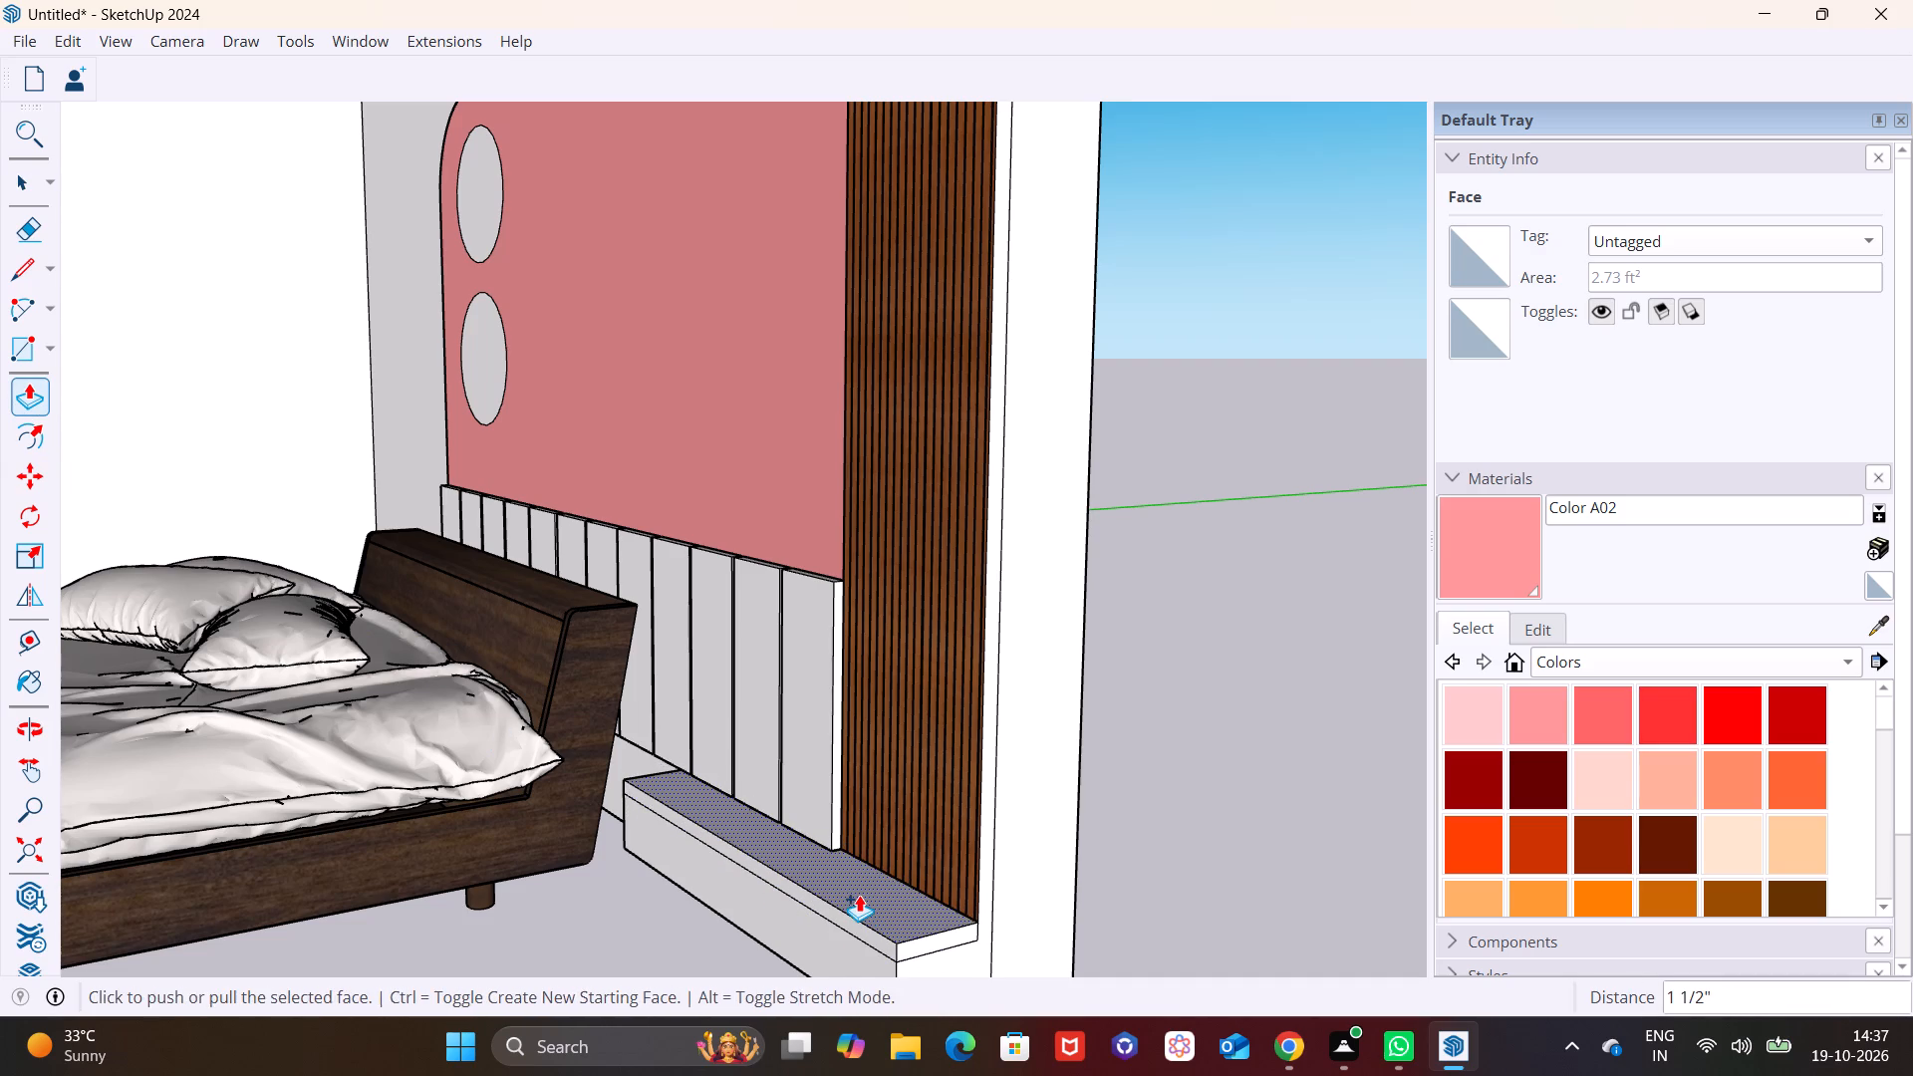
pyautogui.press('space')
pyautogui.click(1175, 910)
# Paint the top, front and end faces of the ledge's top slab with Wood Cherry Original.
pyautogui.scroll(-6, 958, 834)
pyautogui.moveTo(936, 832); pyautogui.dragTo(1151, 730, button='middle')
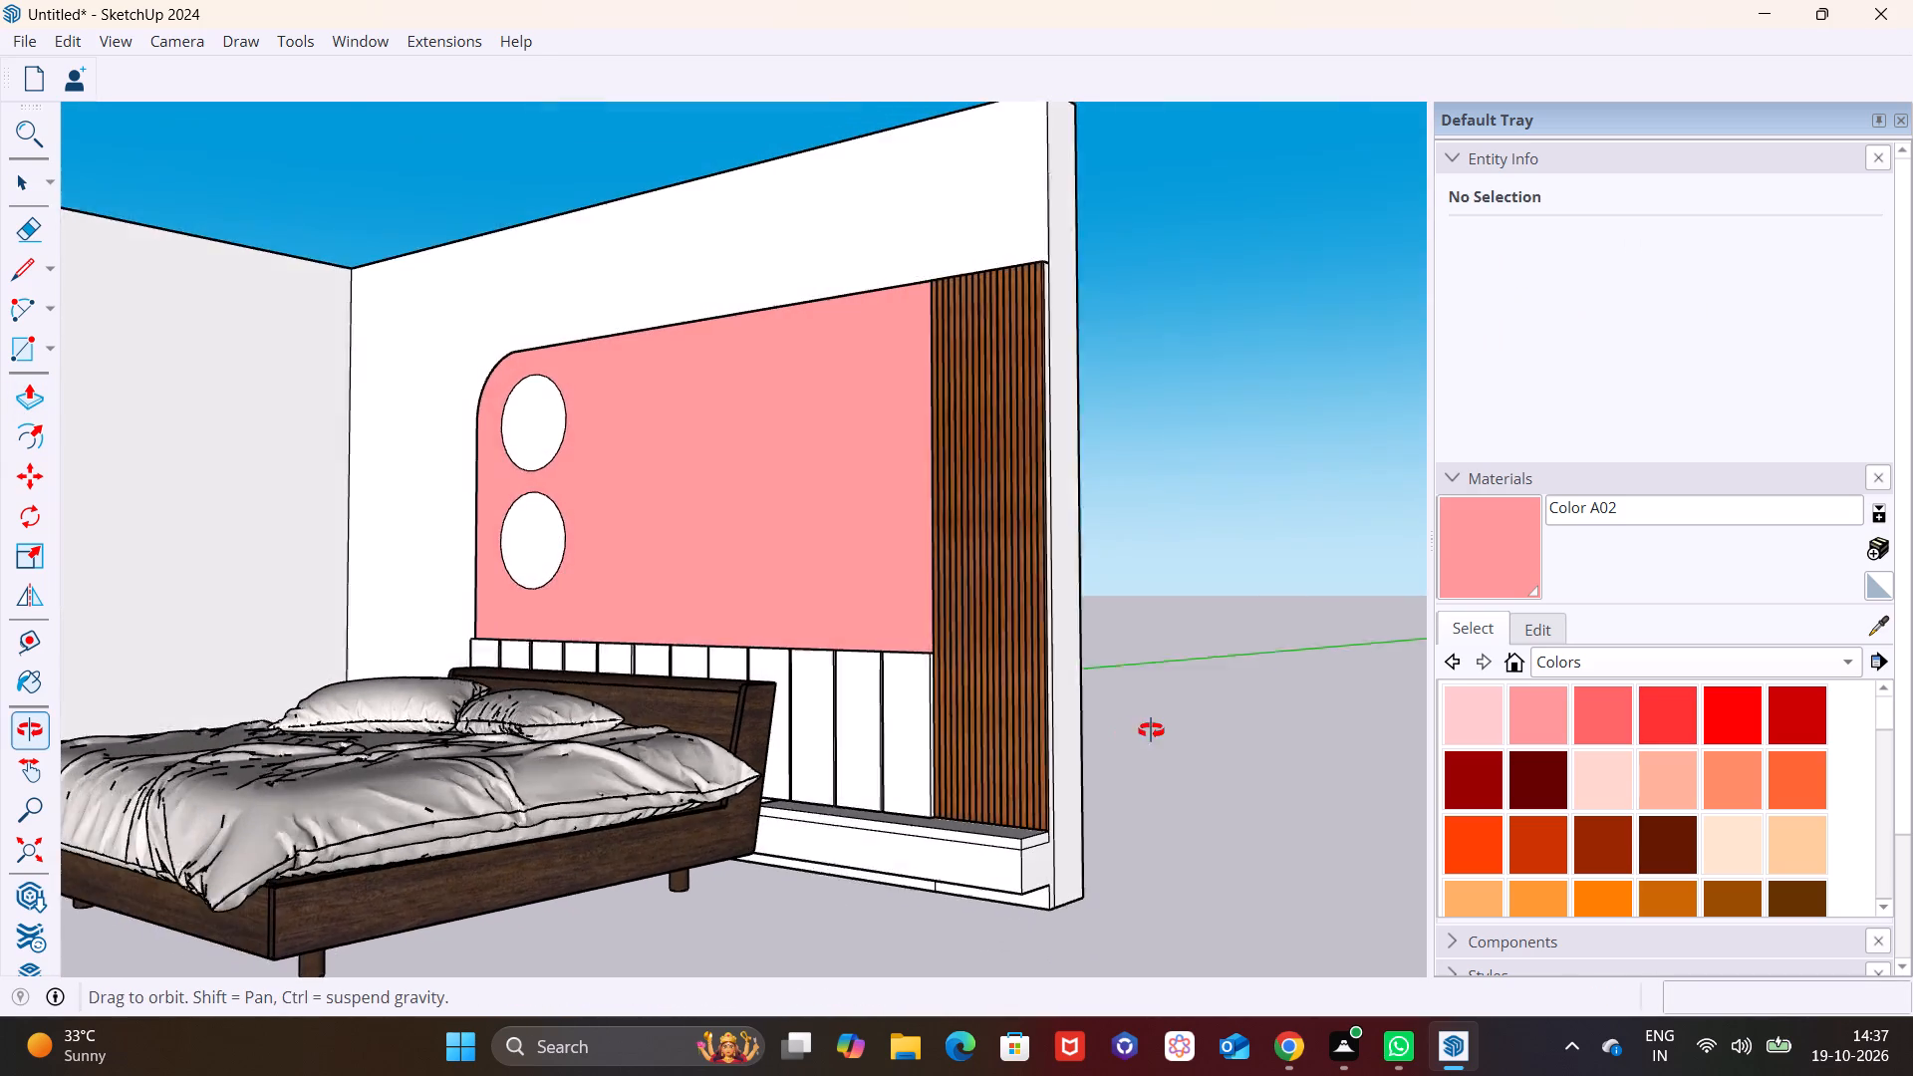
pyautogui.moveTo(1151, 730); pyautogui.dragTo(1195, 747, button='middle')
pyautogui.click(1601, 668)
pyautogui.click(1552, 910)
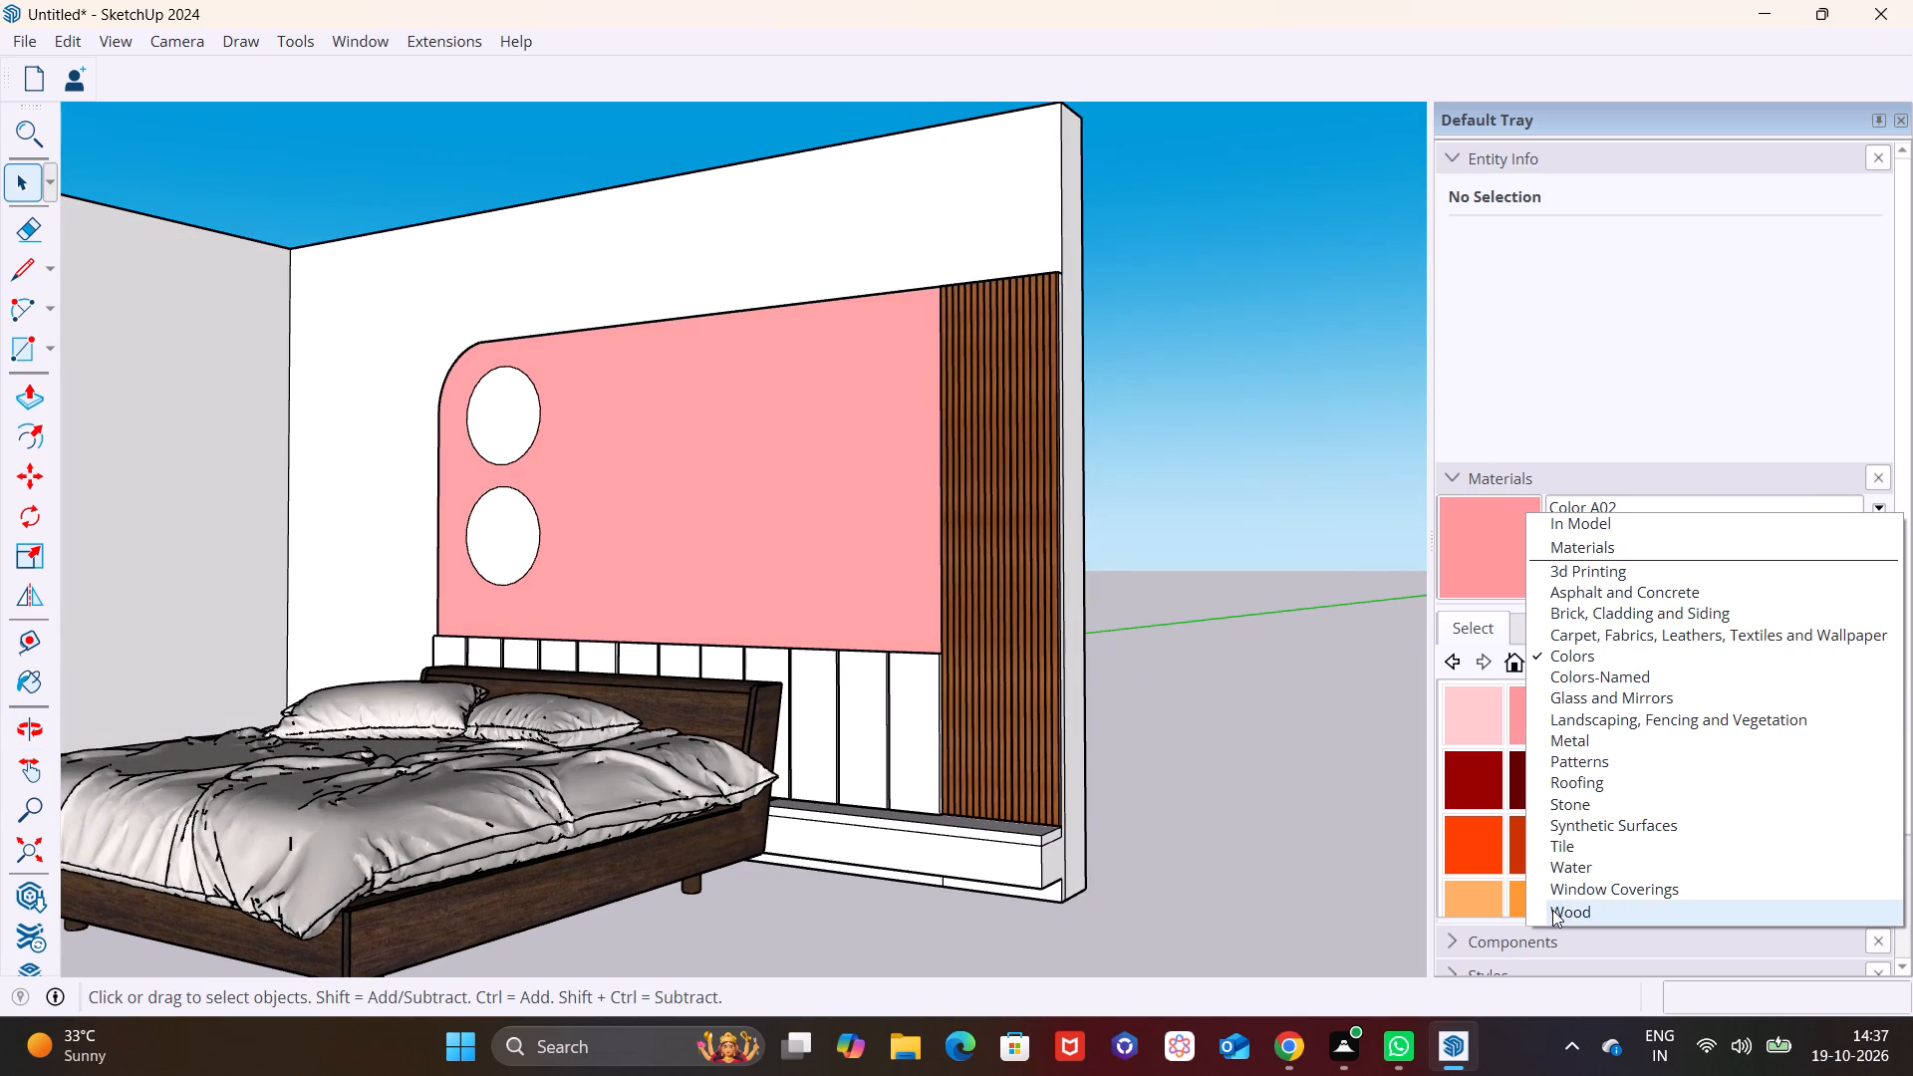
pyautogui.click(1588, 720)
pyautogui.moveTo(1010, 827); pyautogui.dragTo(938, 986, button='middle')
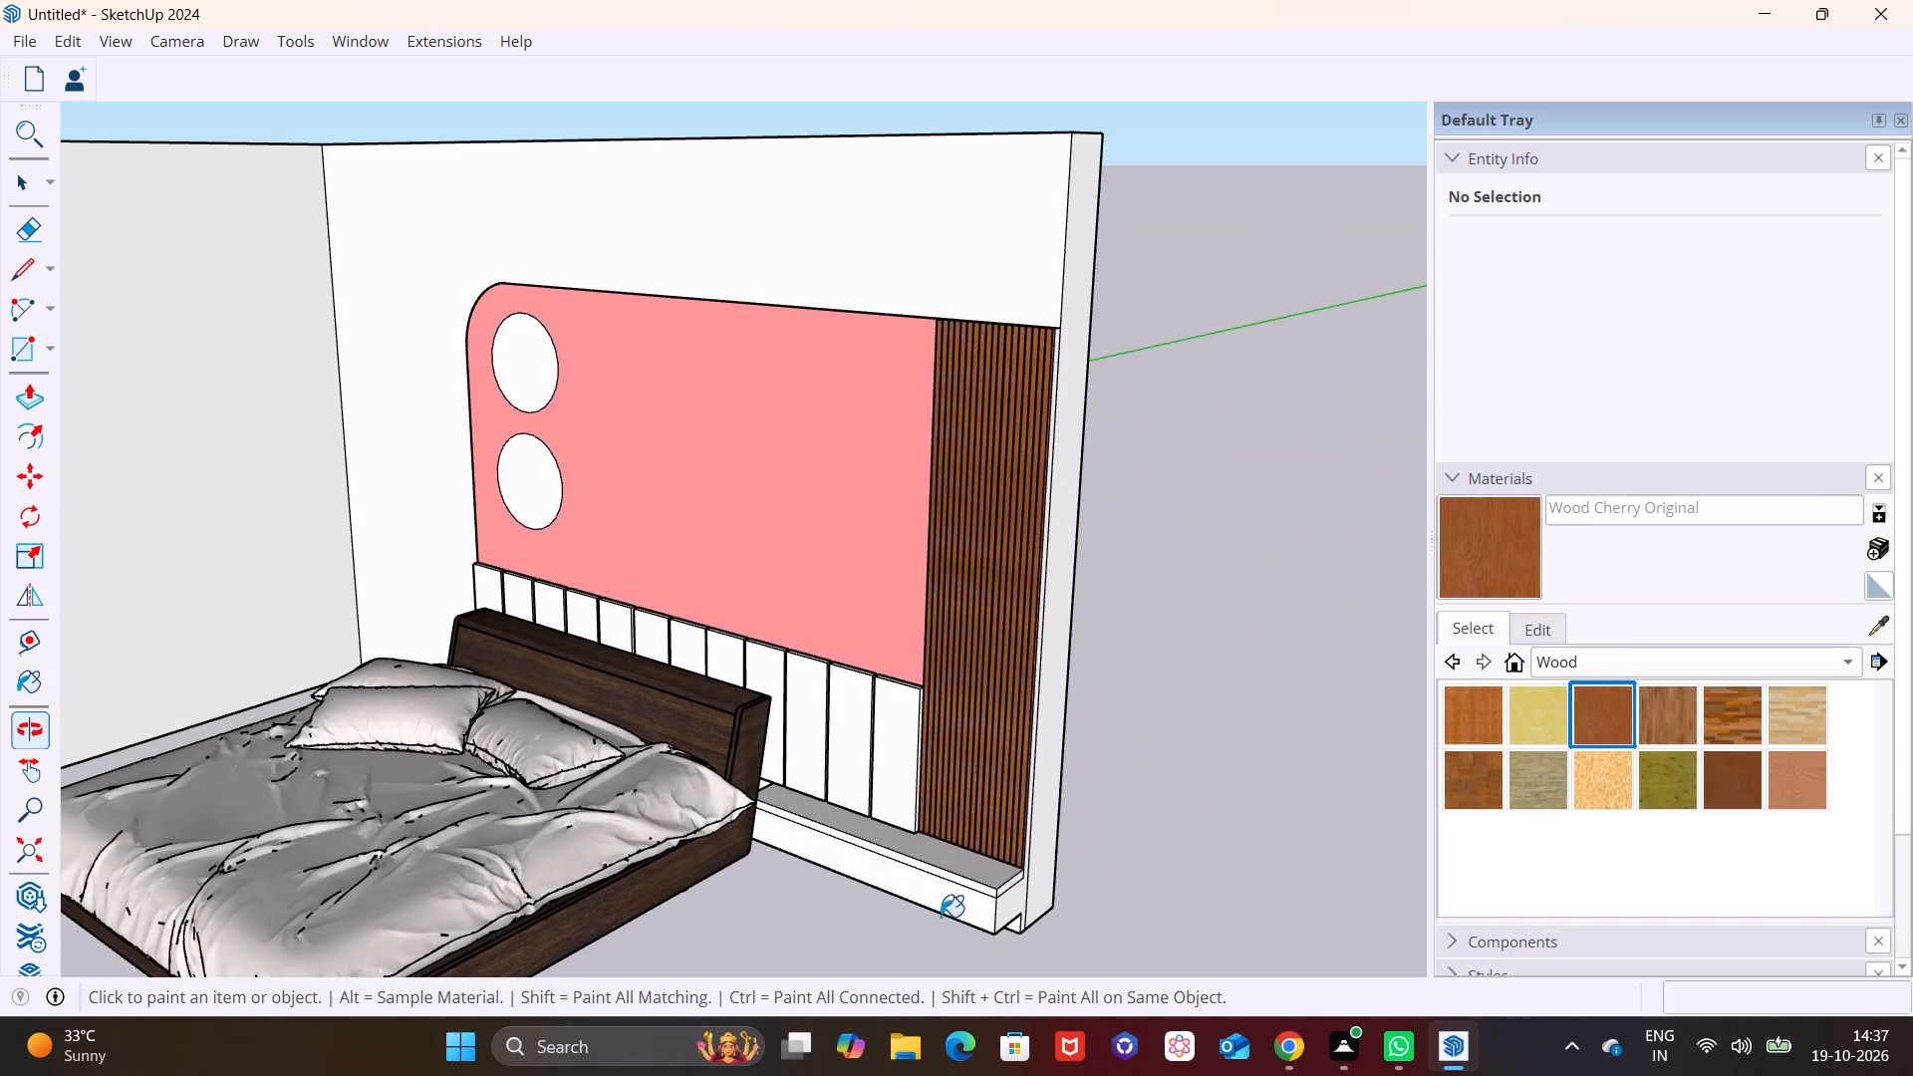
pyautogui.click(971, 869)
pyautogui.scroll(11, 961, 886)
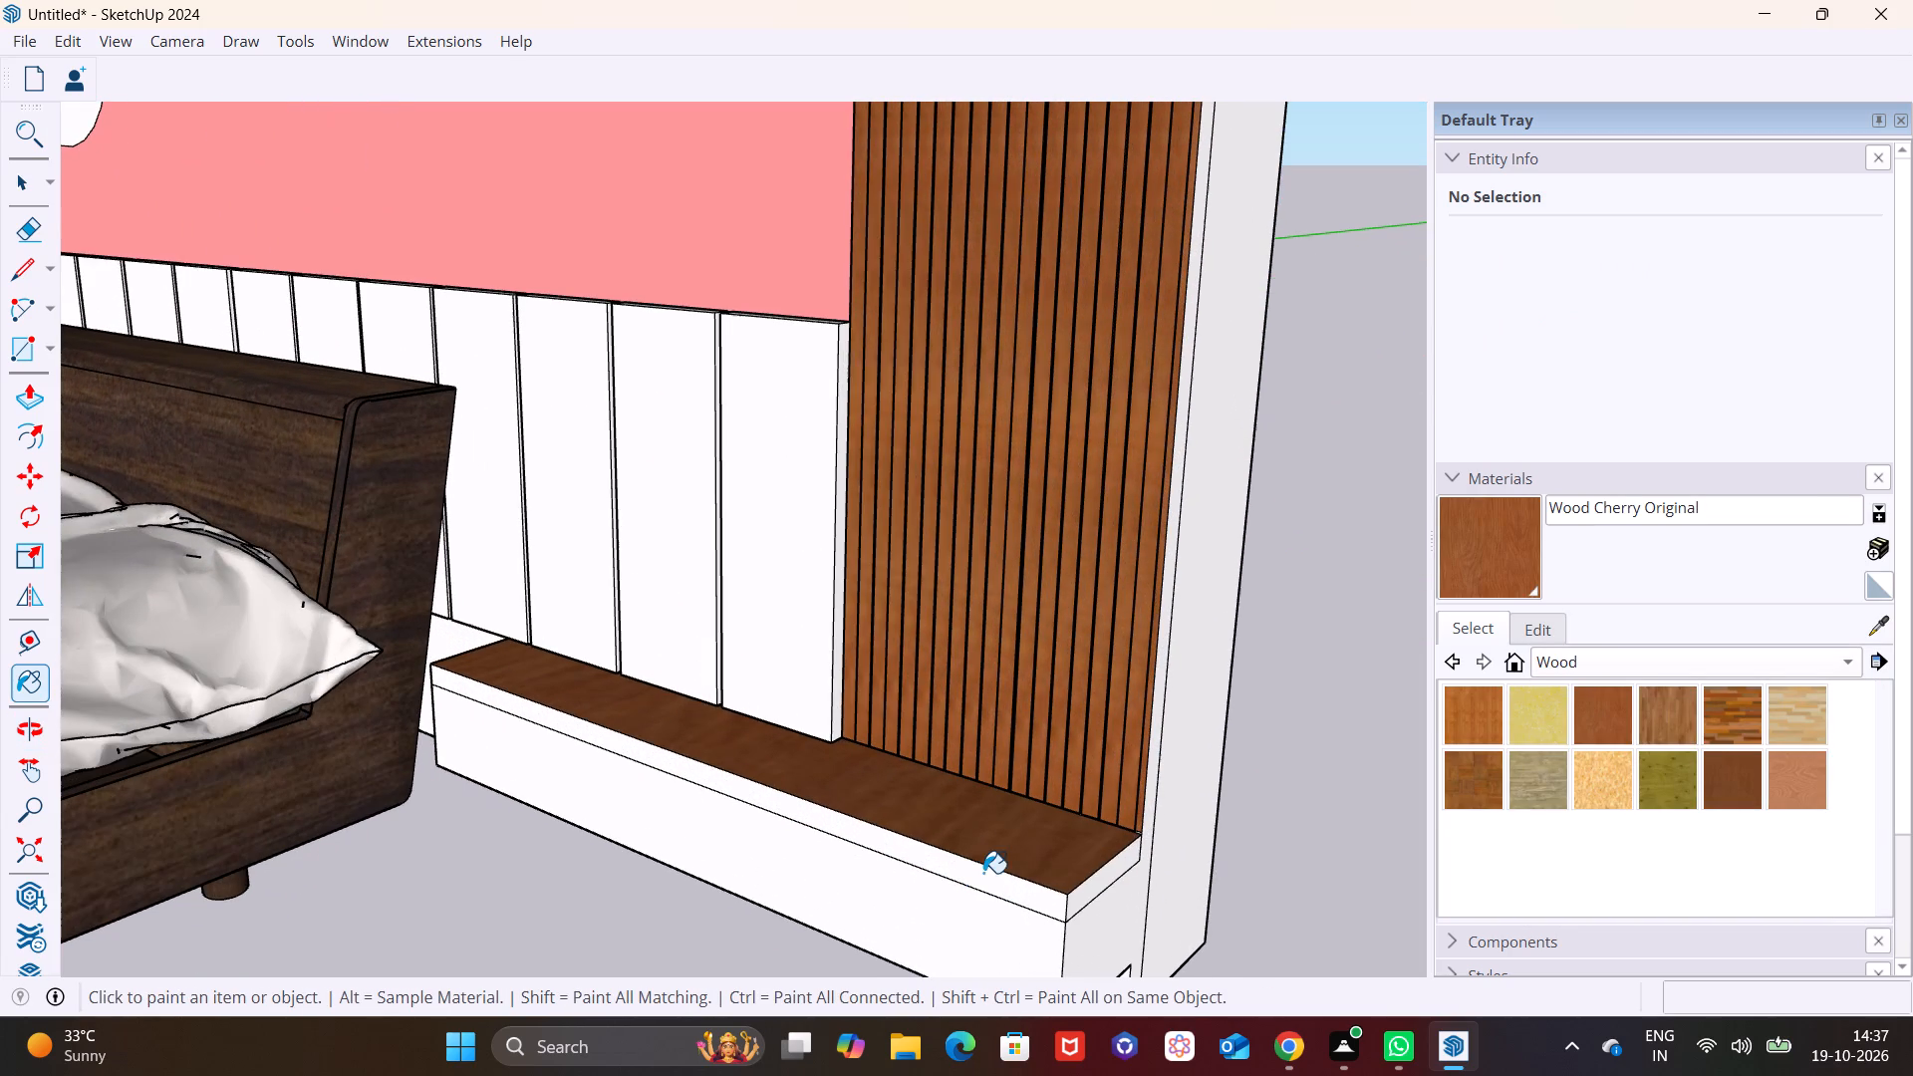
pyautogui.click(984, 879)
pyautogui.click(1094, 885)
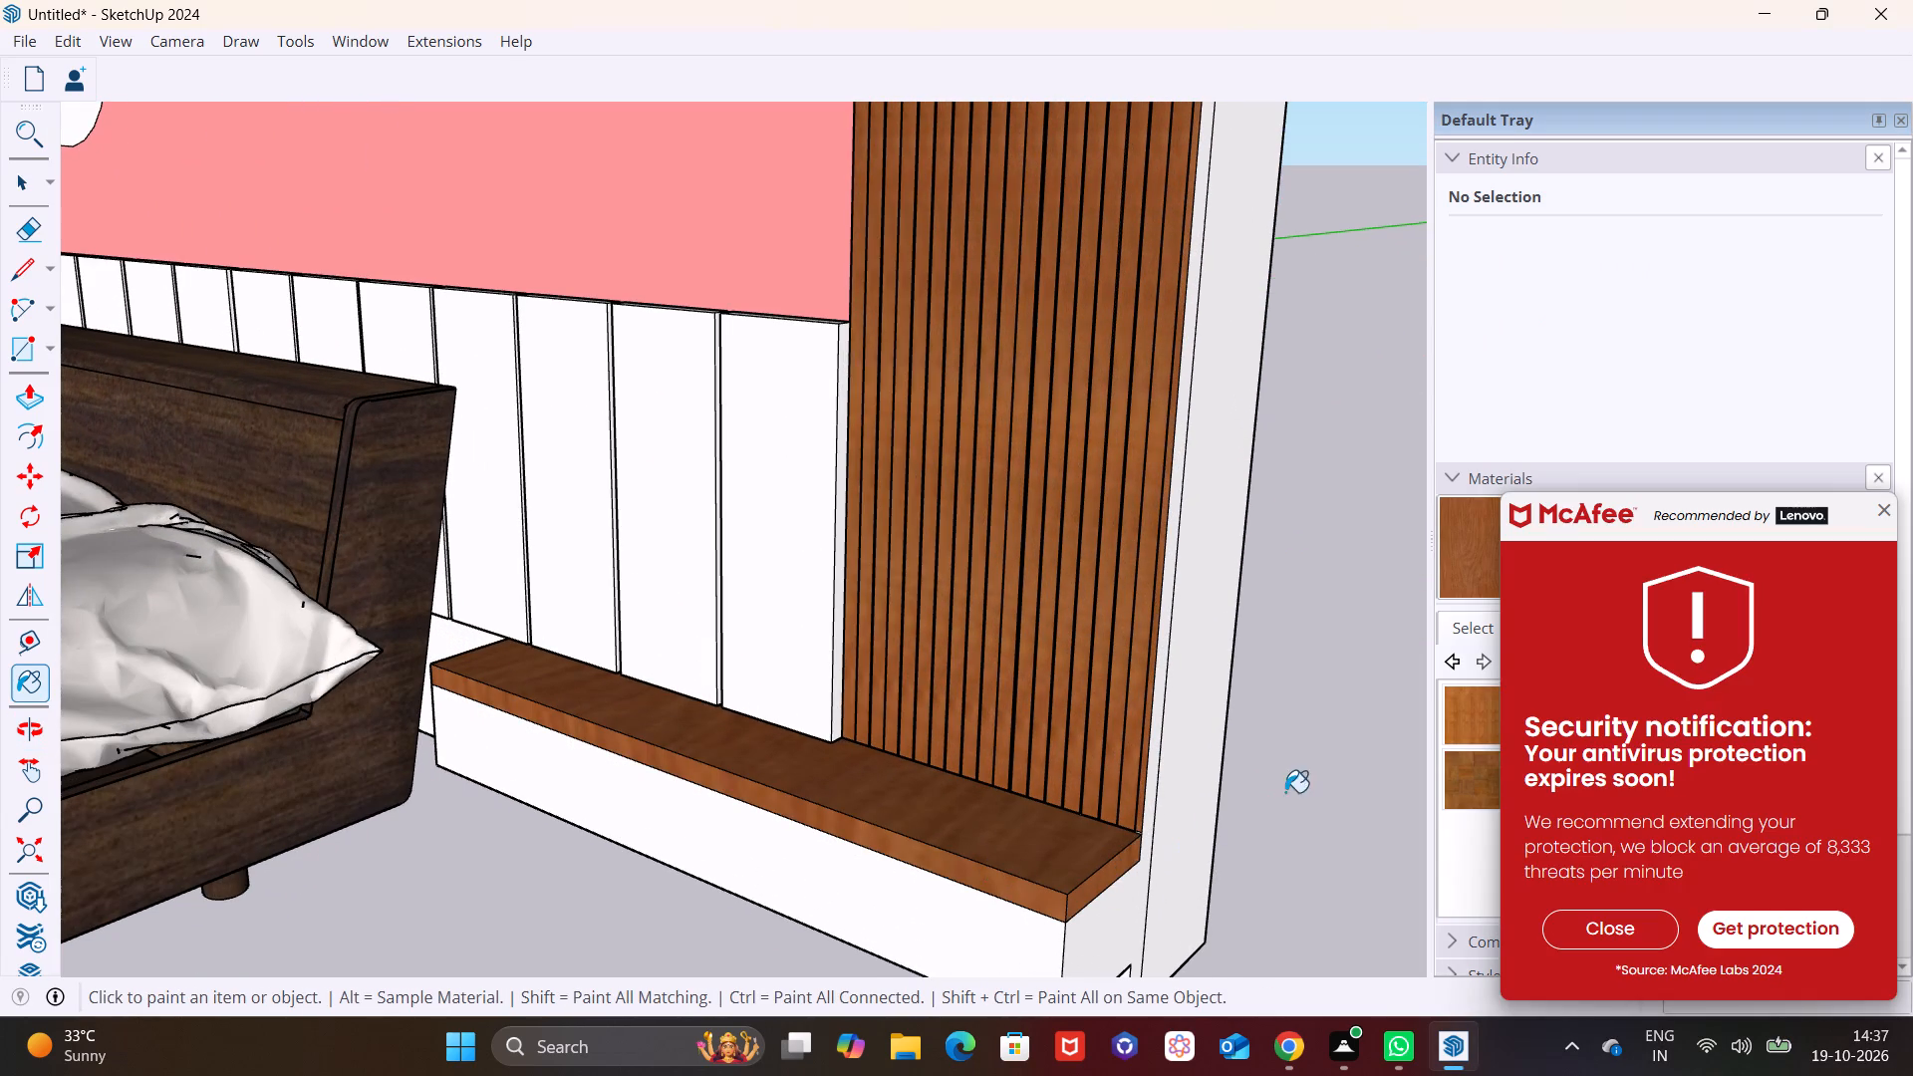
# Dismiss the antivirus notification covering the materials.
pyautogui.click(1879, 512)
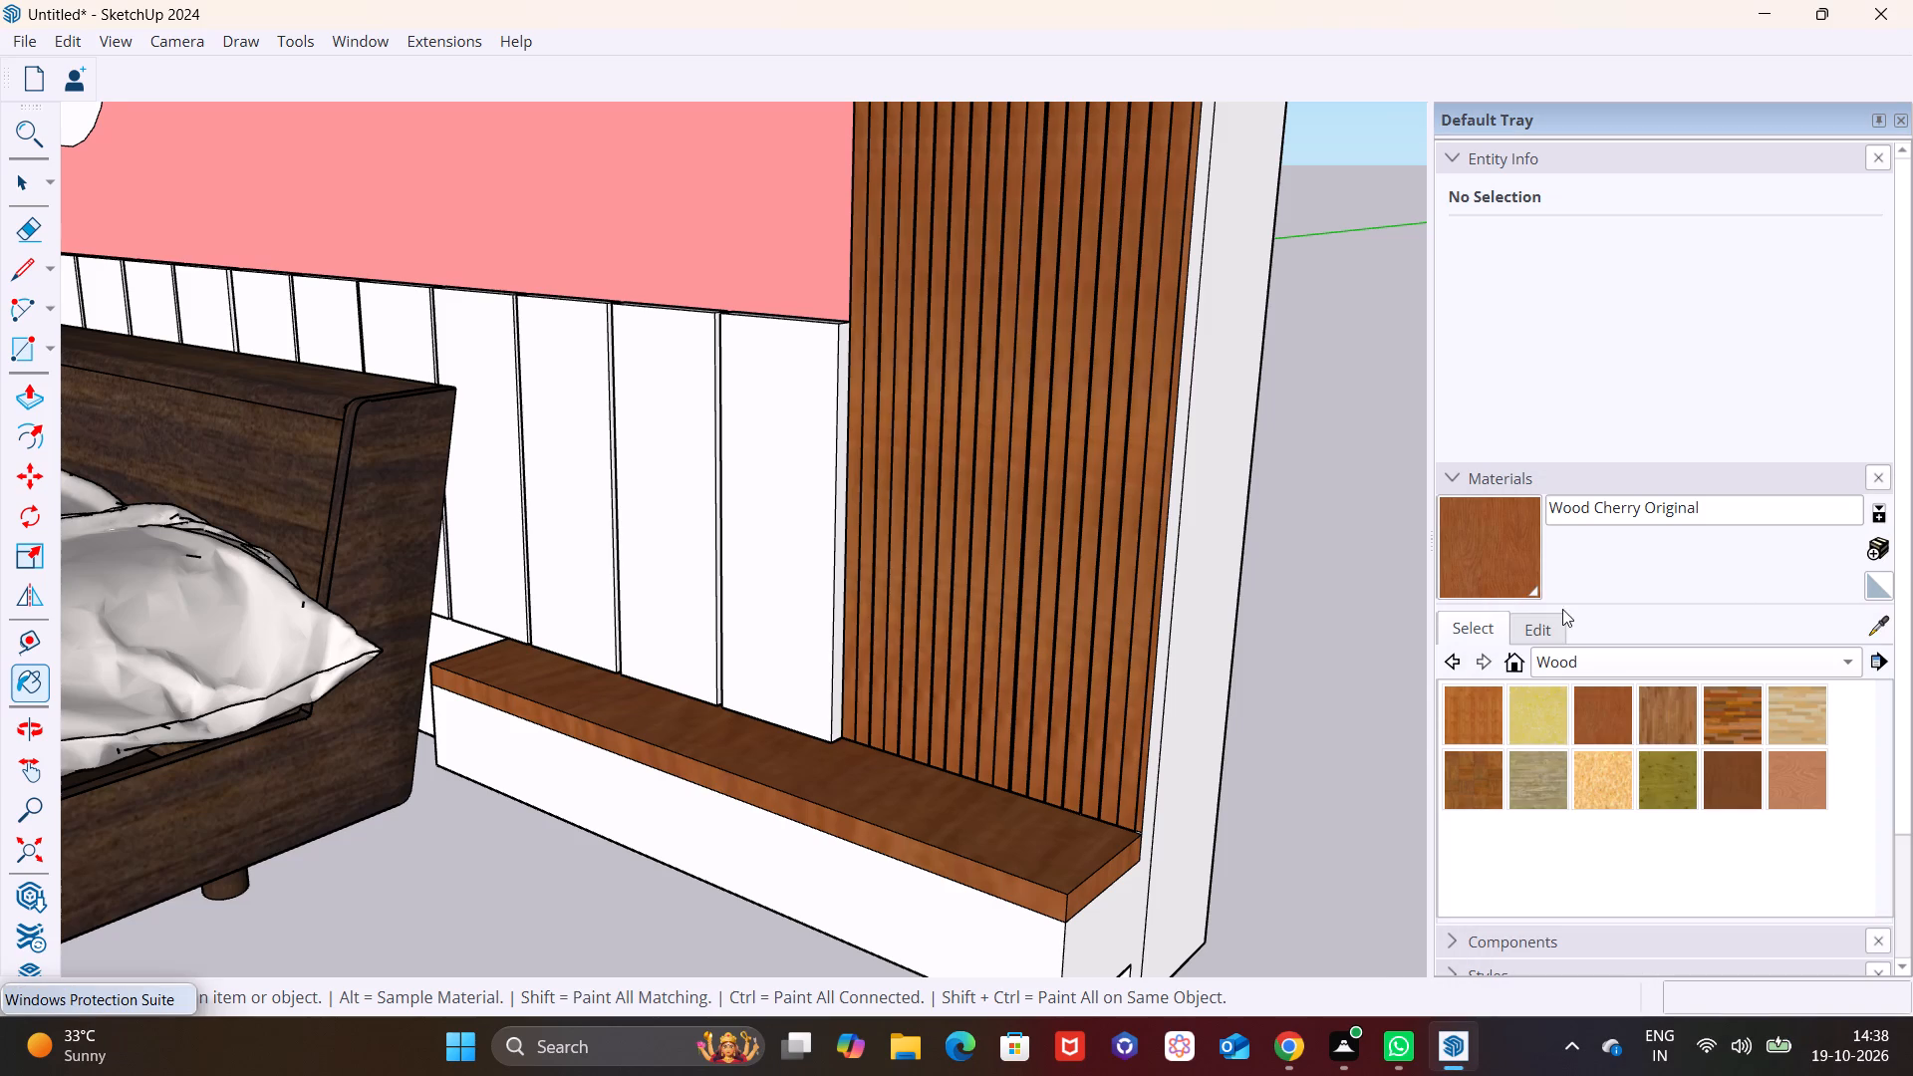
# Paint the wall's base section below the white panels, on the bed's side opposite the ledge, with Wood Cherry Original.
pyautogui.scroll(-6, 821, 756)
pyautogui.press('space')
pyautogui.click(1236, 721)
pyautogui.scroll(-3, 991, 729)
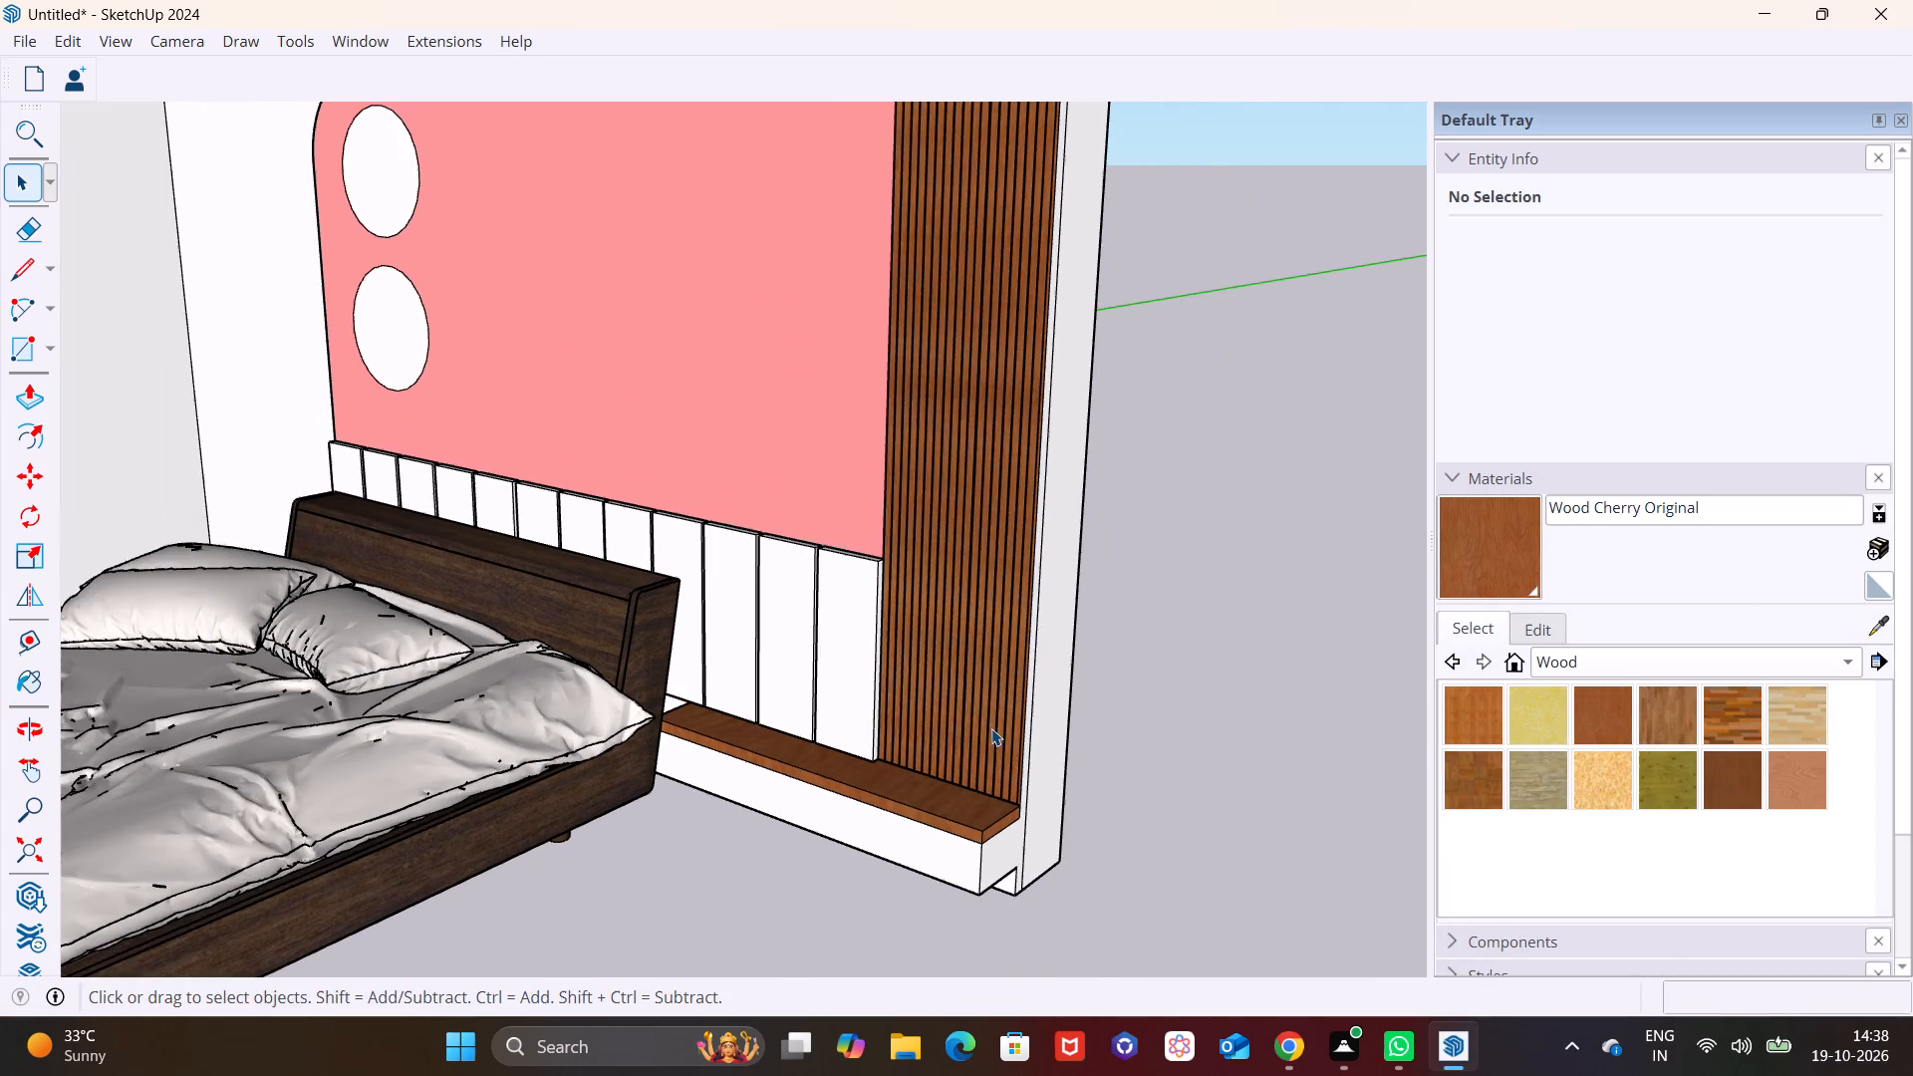
pyautogui.scroll(-7, 991, 728)
pyautogui.moveTo(658, 800); pyautogui.dragTo(1145, 712, button='middle')
pyautogui.scroll(7, 577, 759)
pyautogui.keyDown('shift'); pyautogui.moveTo(527, 750); pyautogui.dragTo(790, 759, button='middle'); pyautogui.keyUp('shift')
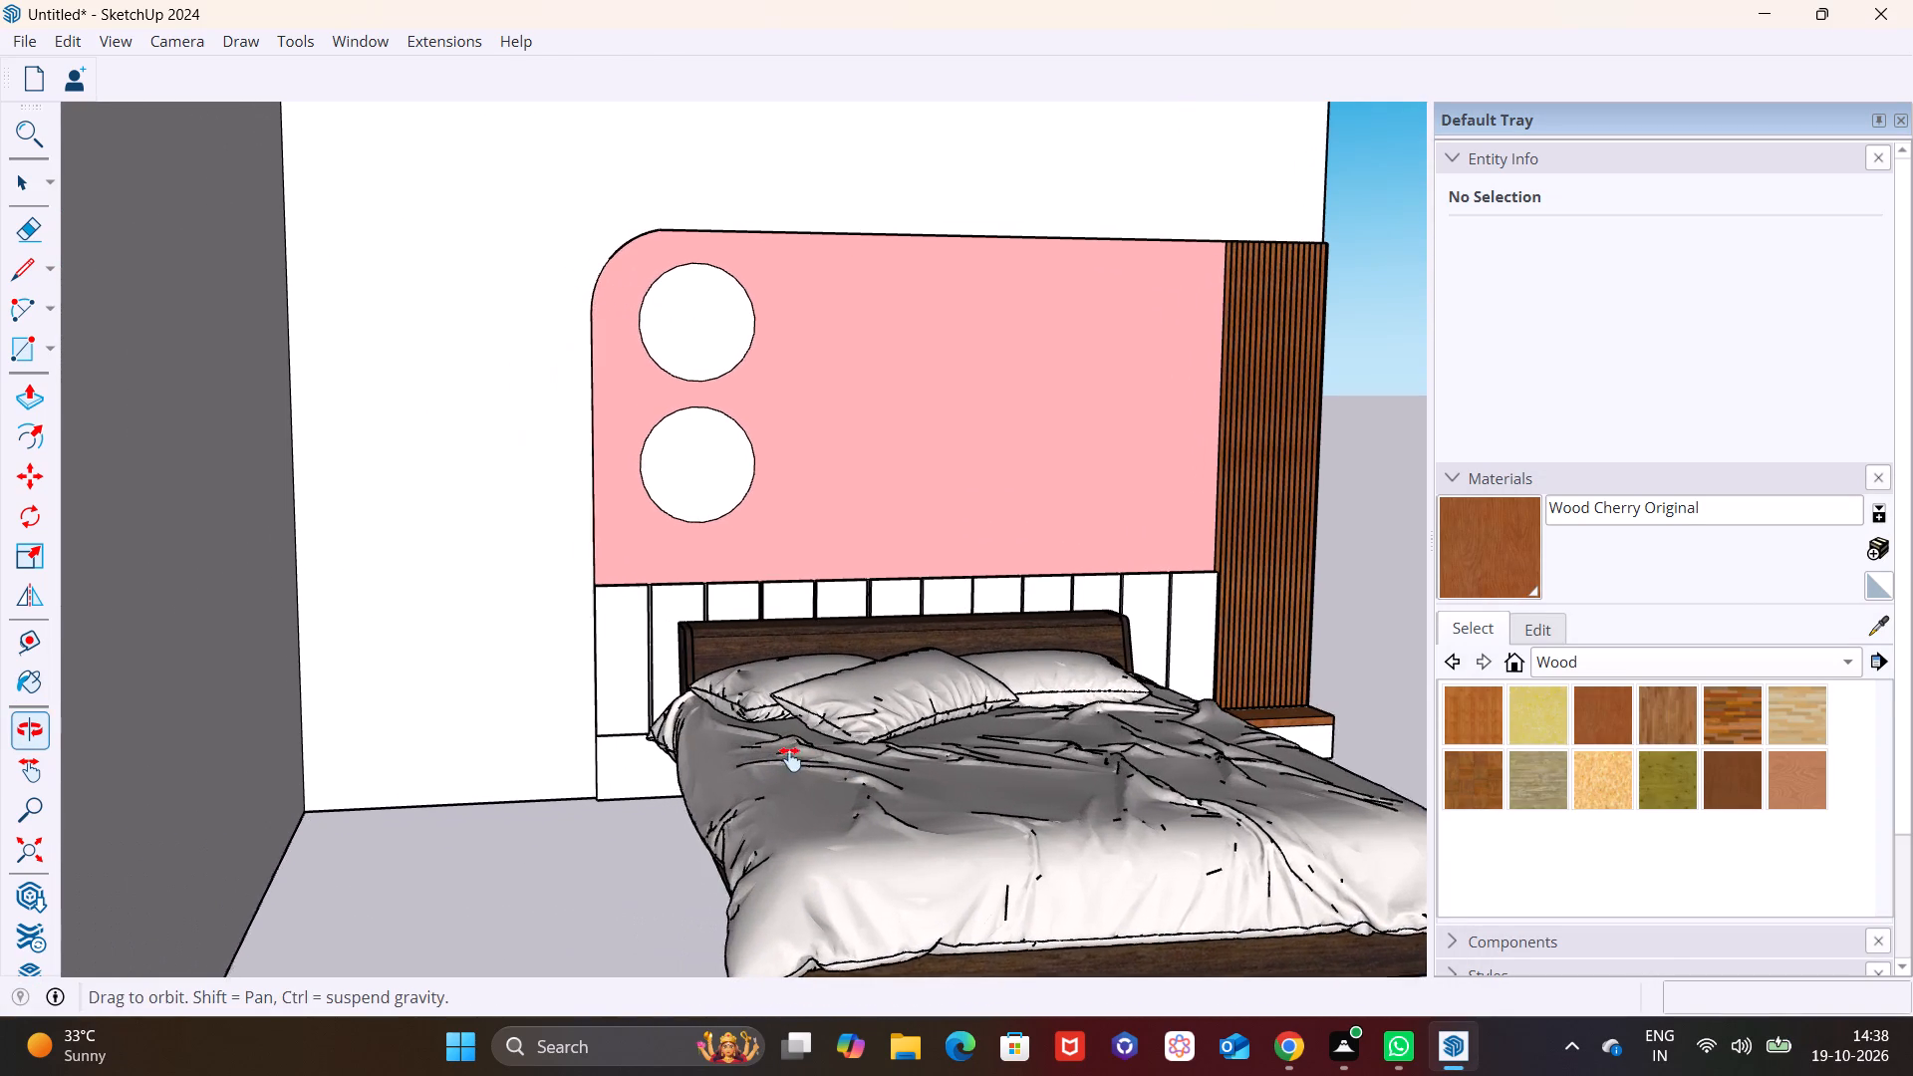
pyautogui.keyDown('shift'); pyautogui.moveTo(790, 759); pyautogui.dragTo(806, 759, button='middle'); pyautogui.keyUp('shift')
pyautogui.click(1605, 713)
pyautogui.click(686, 775)
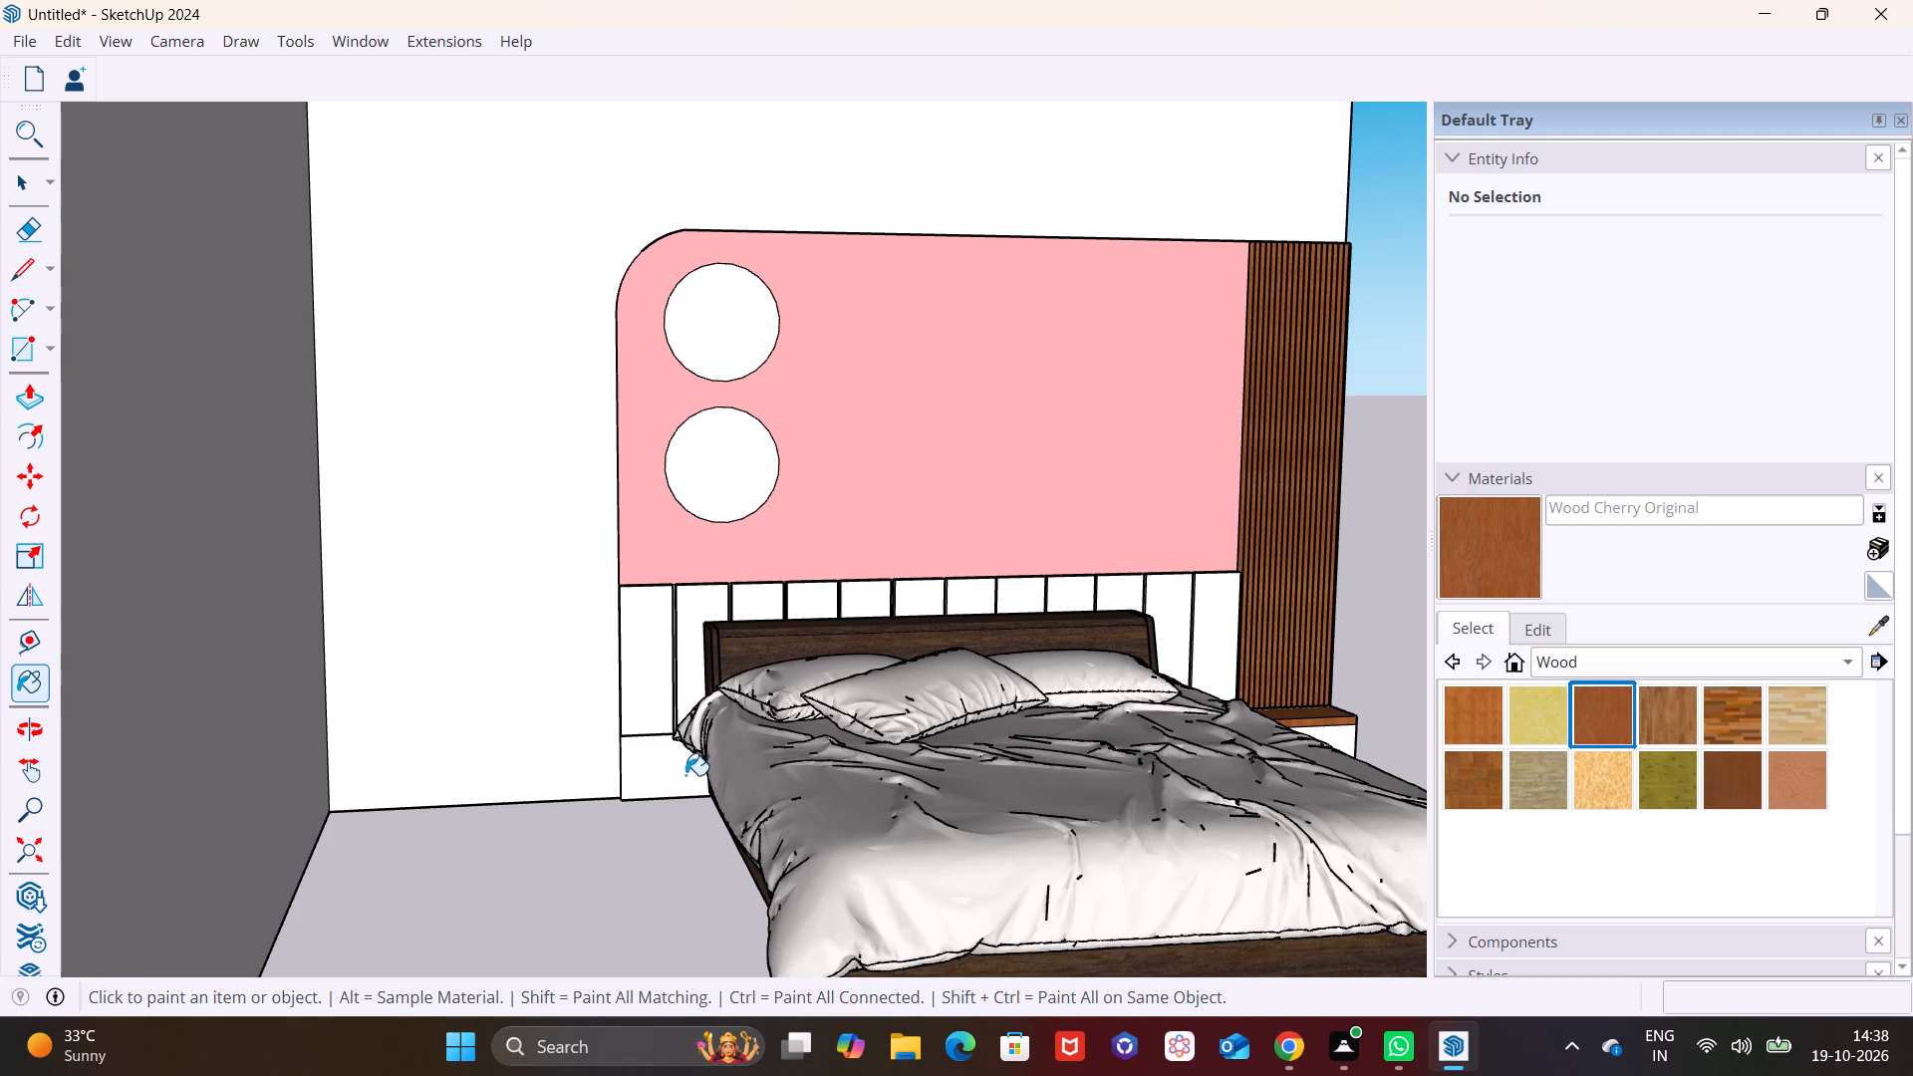
# Paint the remaining white base strip beneath the ledge's outer end with Wood Cherry Original.
pyautogui.scroll(-11, 679, 823)
pyautogui.moveTo(1083, 838); pyautogui.dragTo(784, 810, button='middle')
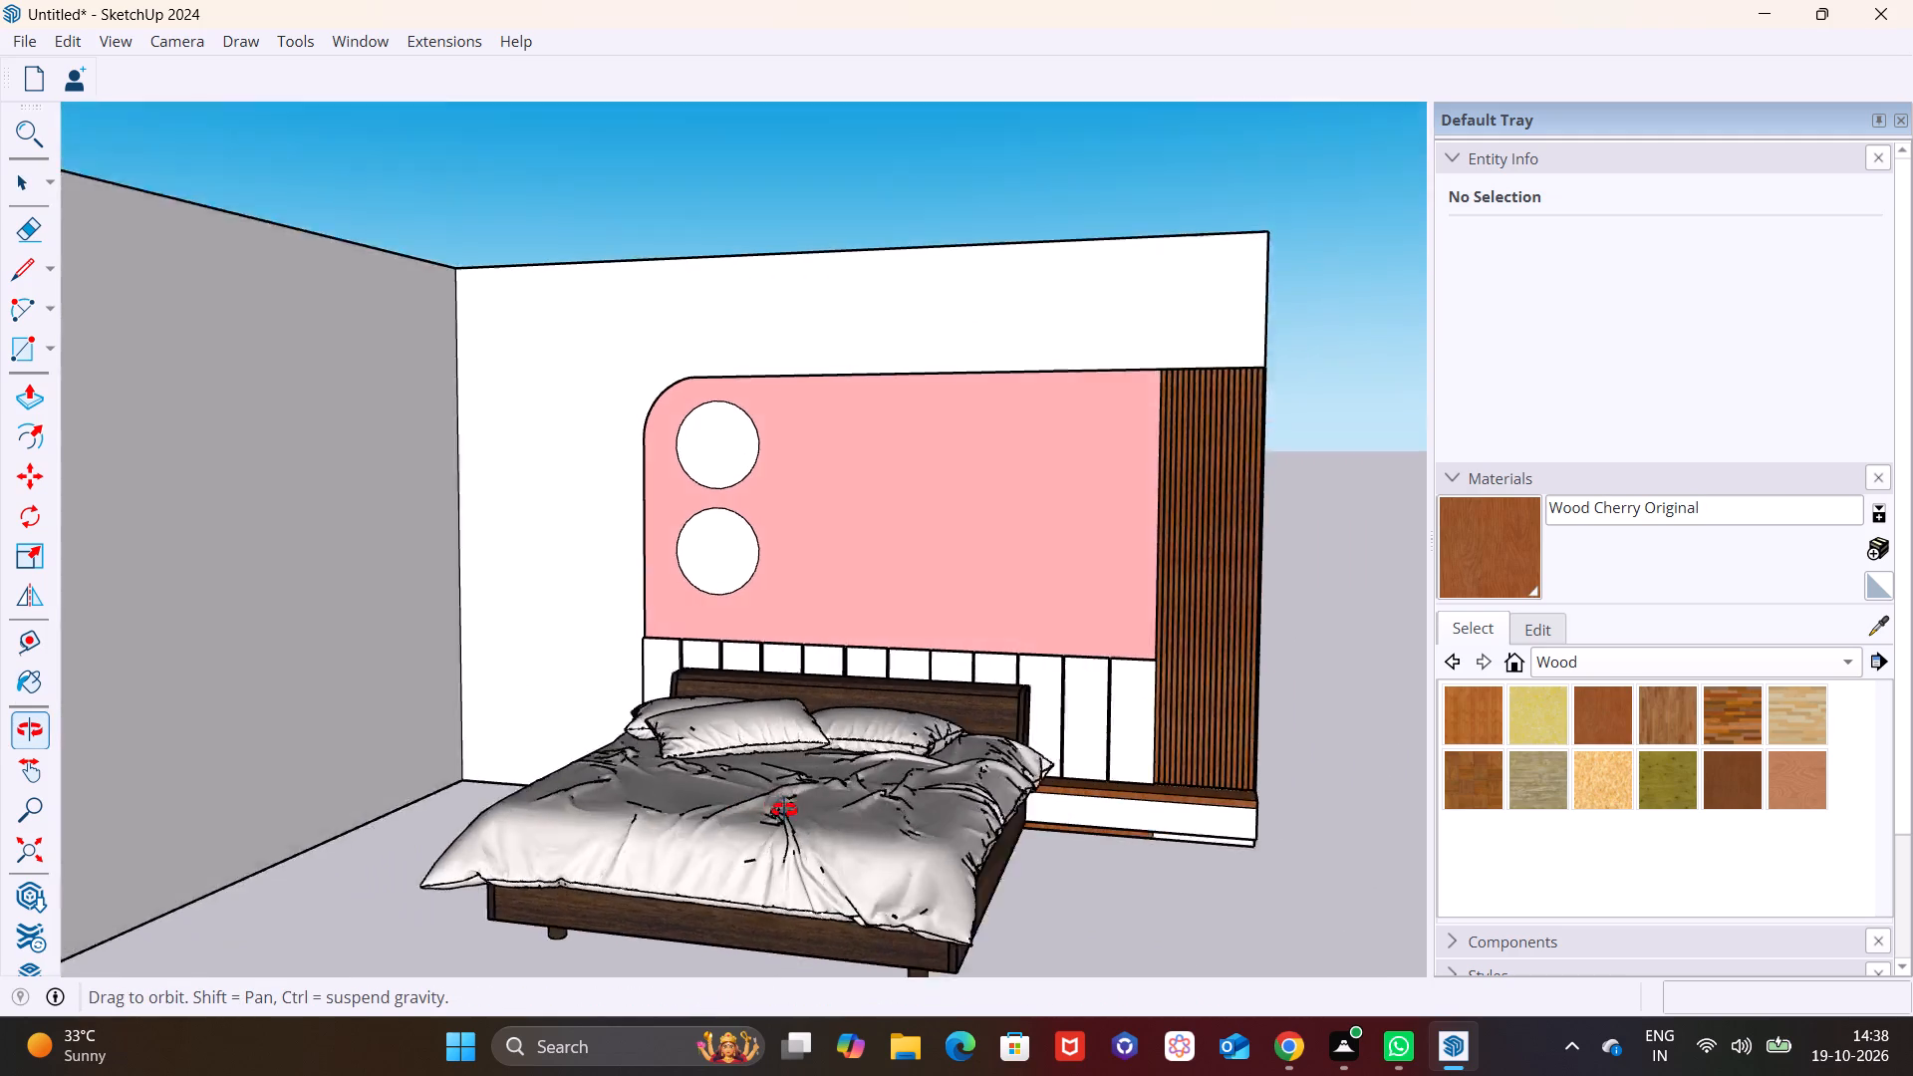
pyautogui.moveTo(784, 810); pyautogui.dragTo(832, 772, button='middle')
pyautogui.scroll(10, 1163, 815)
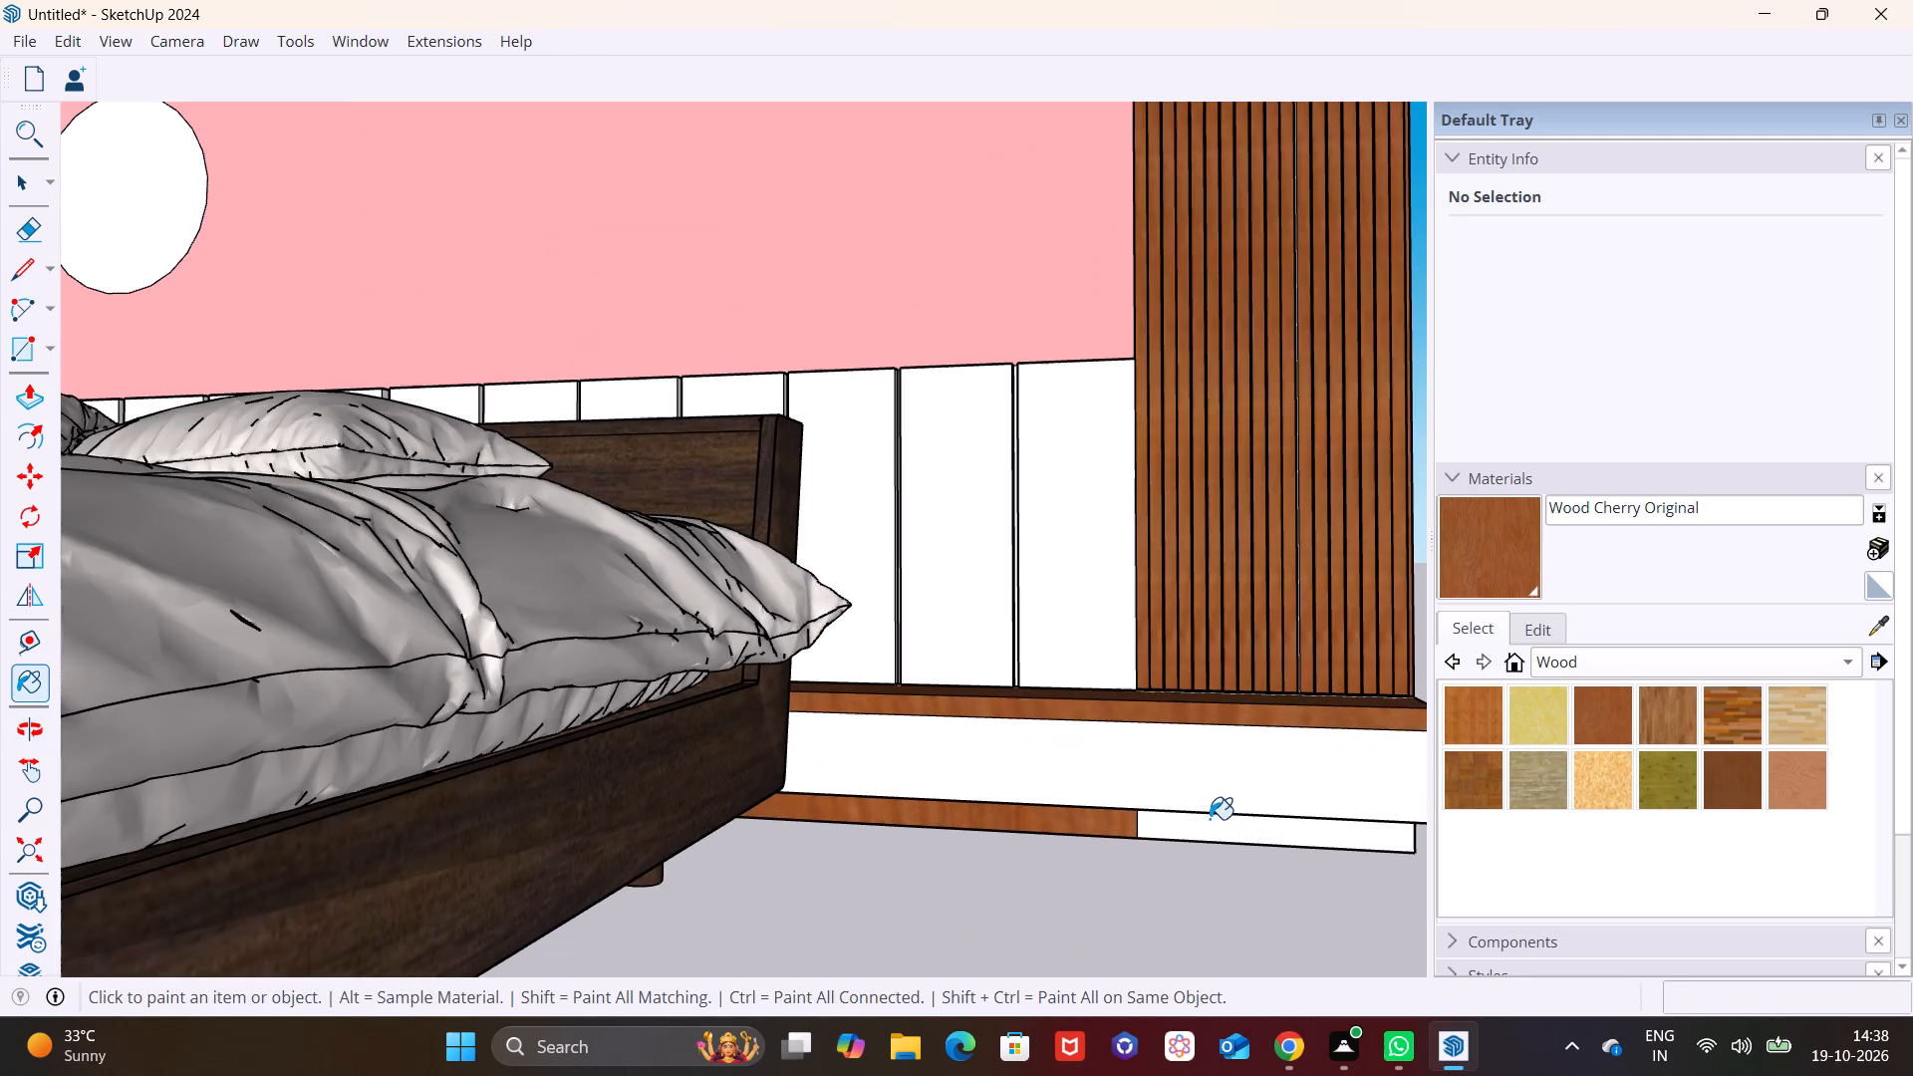
pyautogui.click(1214, 834)
pyautogui.press('space')
# Draw a horizontal line from the lower end of the pink panel's rounded corner to the inner wall corner.
pyautogui.scroll(-13, 933, 879)
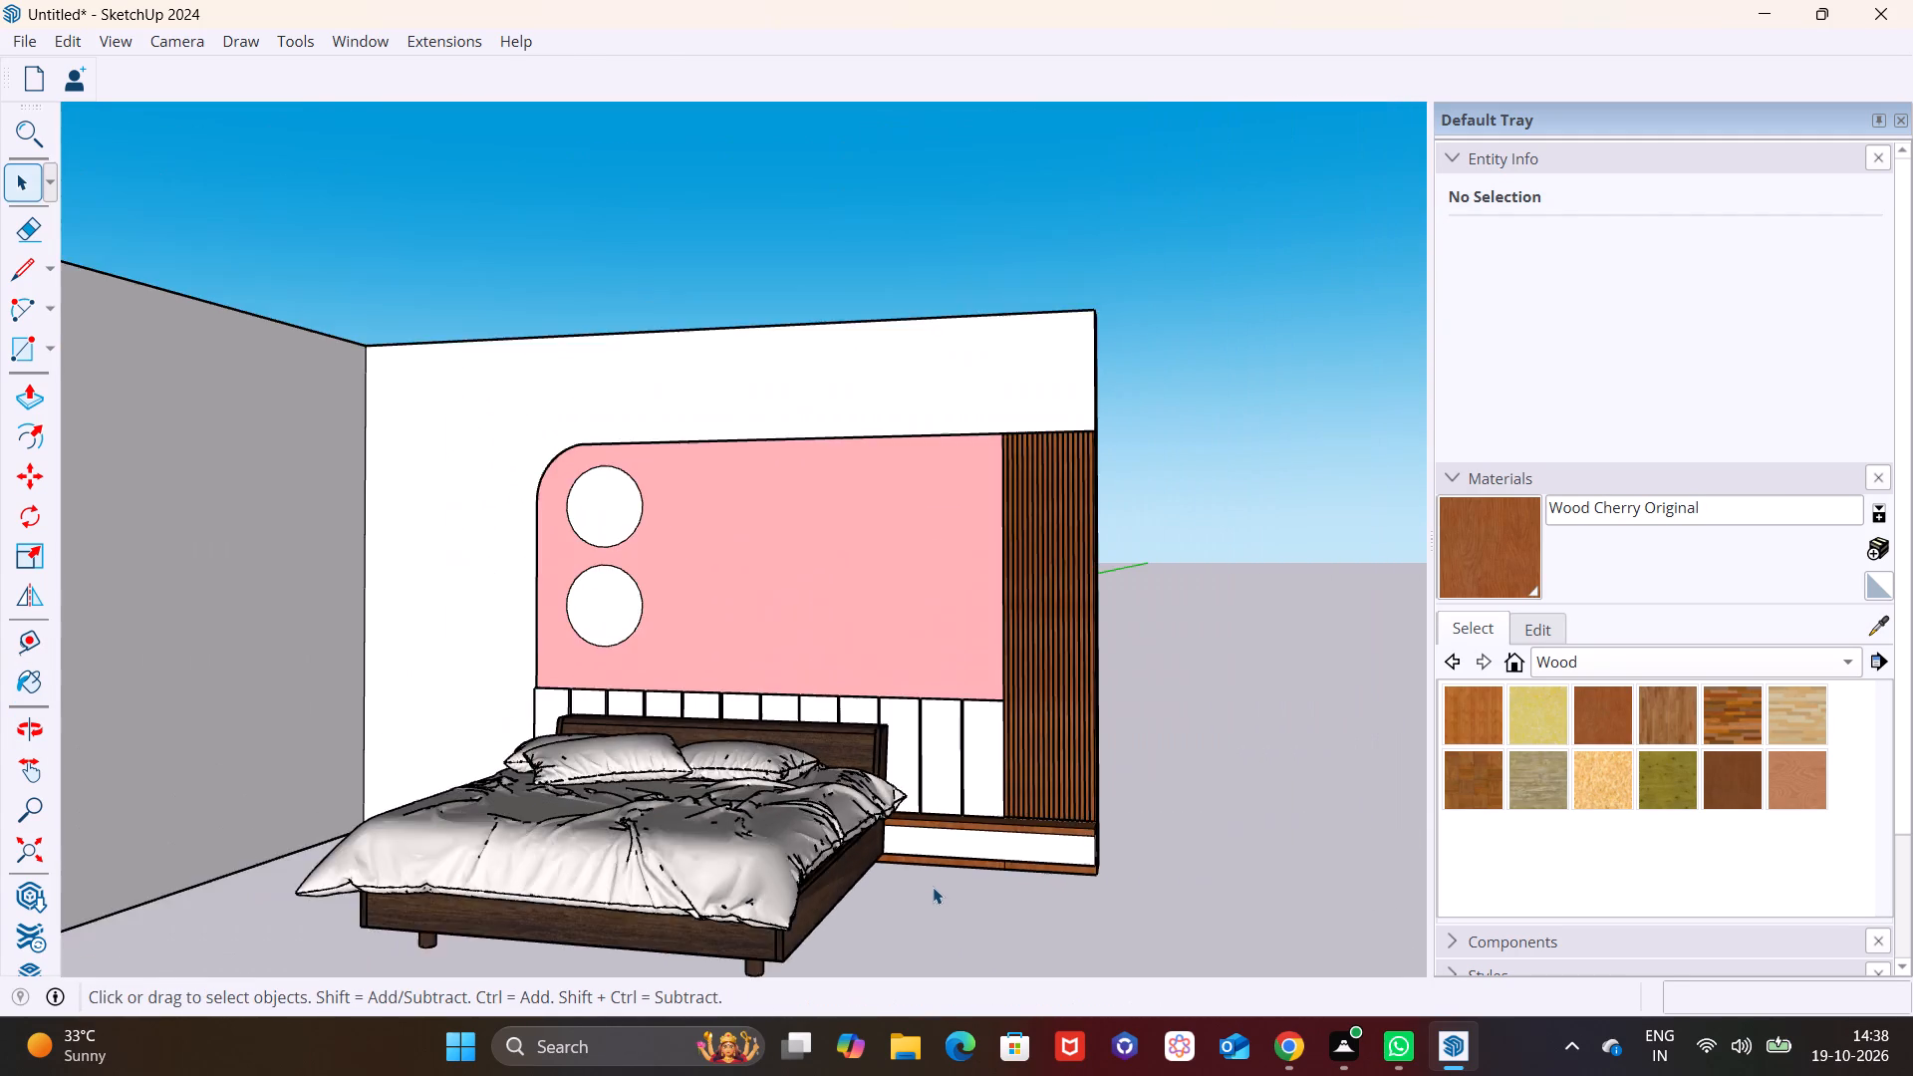
pyautogui.scroll(-5, 933, 887)
pyautogui.moveTo(956, 737); pyautogui.dragTo(1156, 824, button='middle')
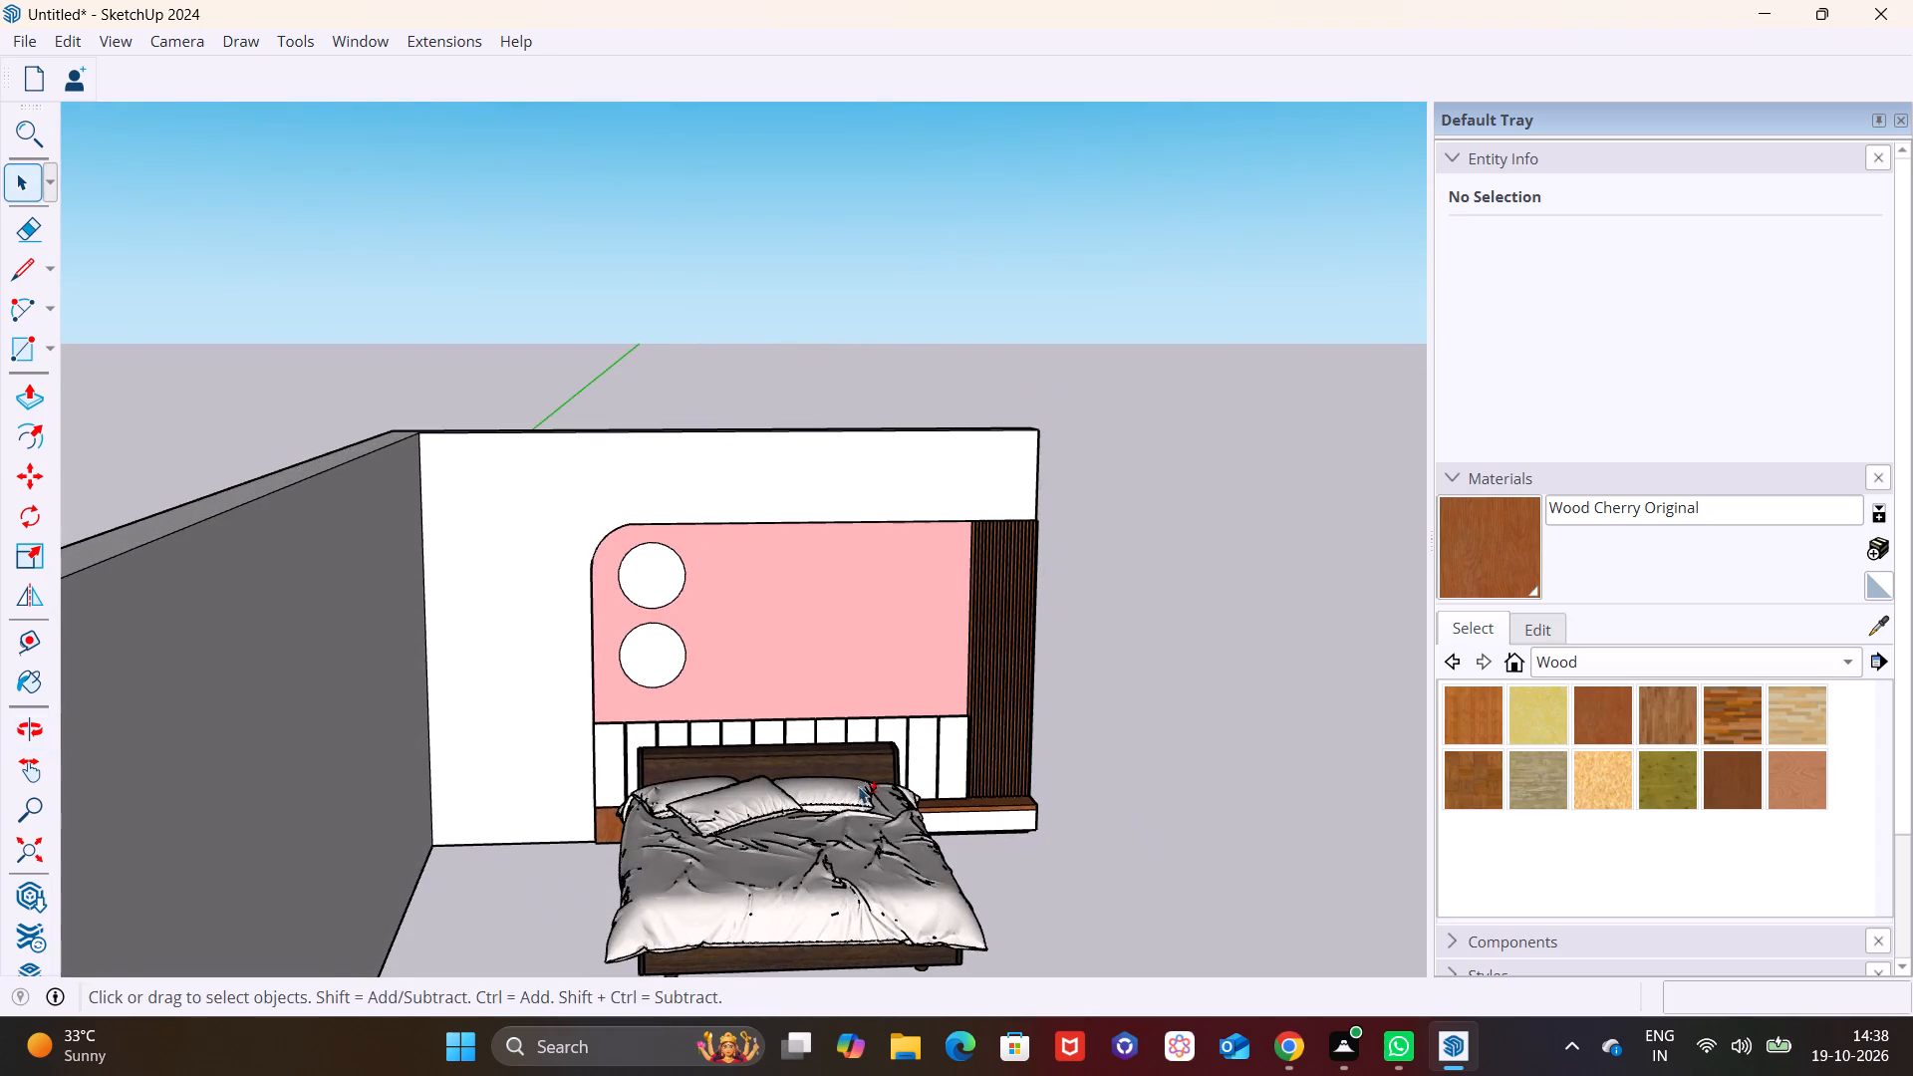
pyautogui.keyDown('shift'); pyautogui.moveTo(846, 786); pyautogui.dragTo(1134, 889, button='middle'); pyautogui.keyUp('shift')
pyautogui.scroll(3, 888, 721)
pyautogui.moveTo(935, 745); pyautogui.dragTo(858, 666, button='middle')
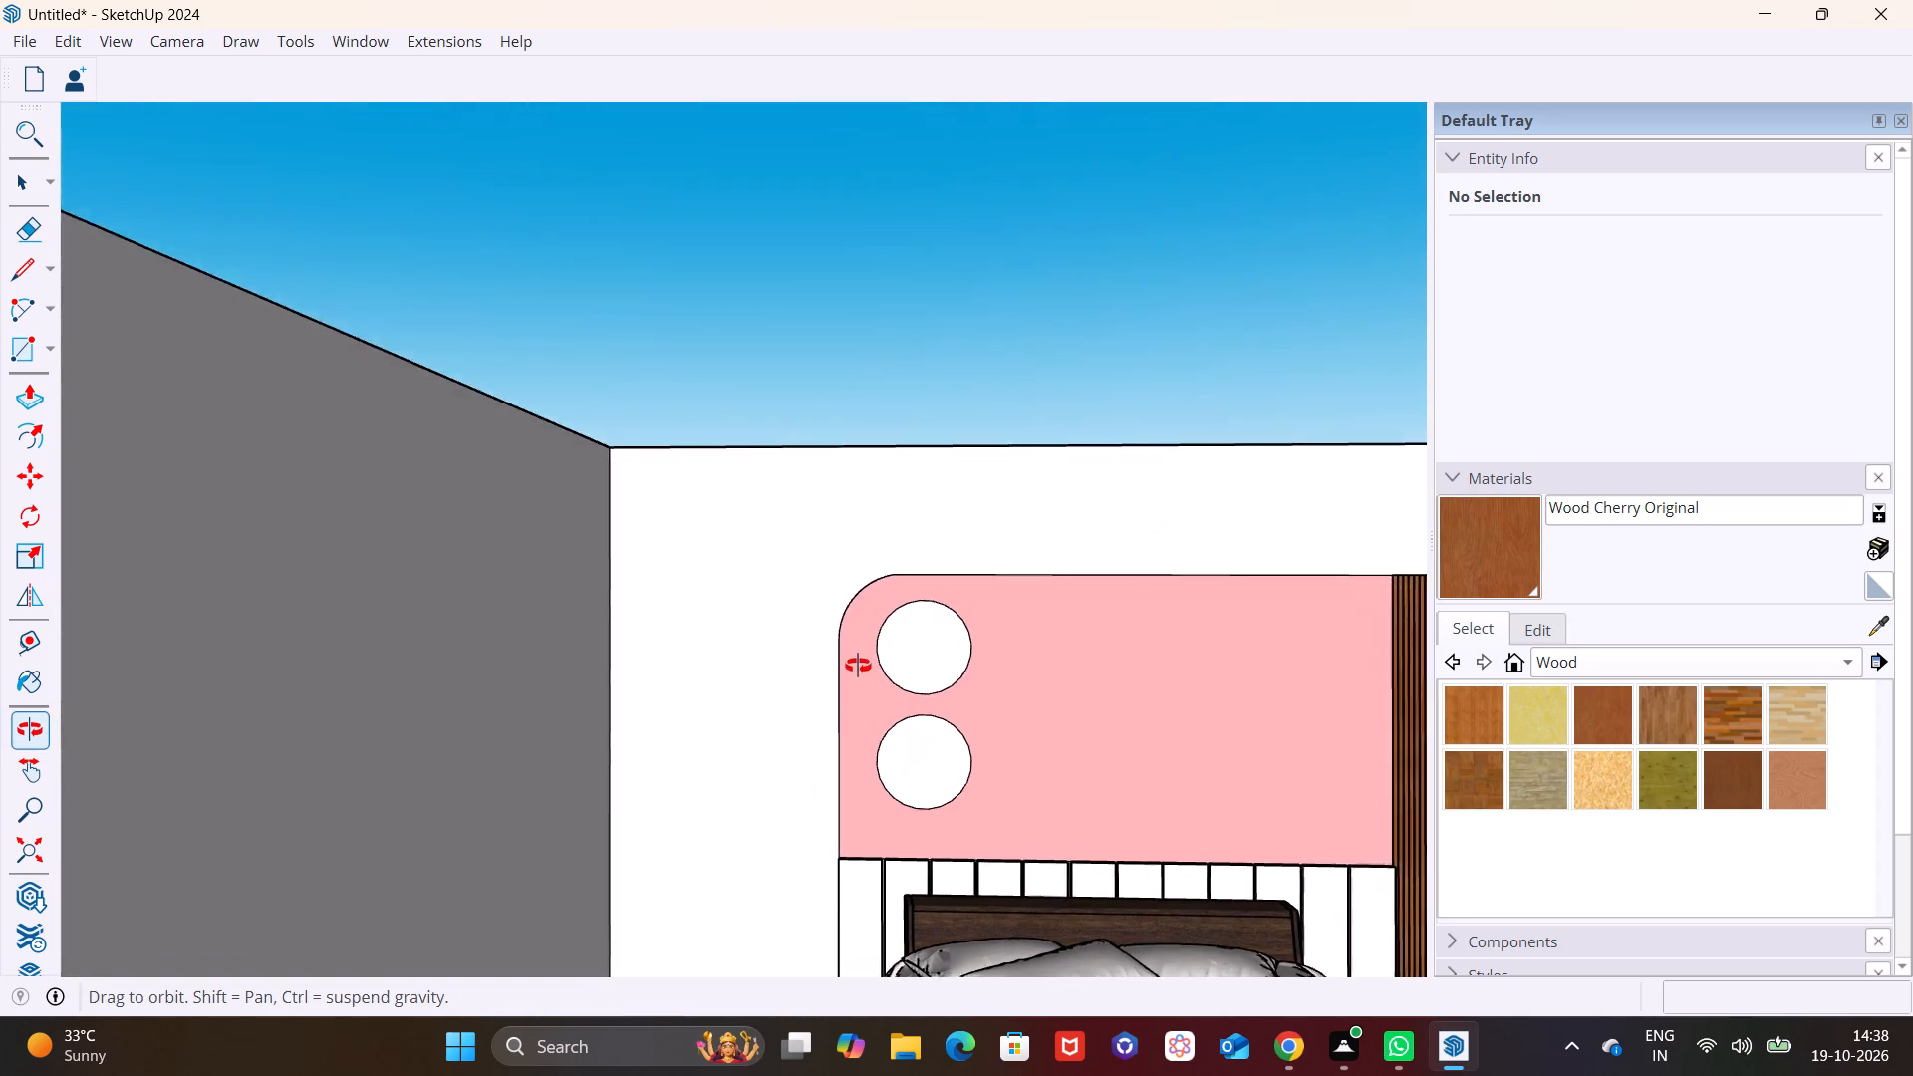
pyautogui.moveTo(858, 666); pyautogui.dragTo(874, 673, button='middle')
pyautogui.scroll(-3, 878, 675)
pyautogui.moveTo(925, 705); pyautogui.dragTo(944, 715, button='middle')
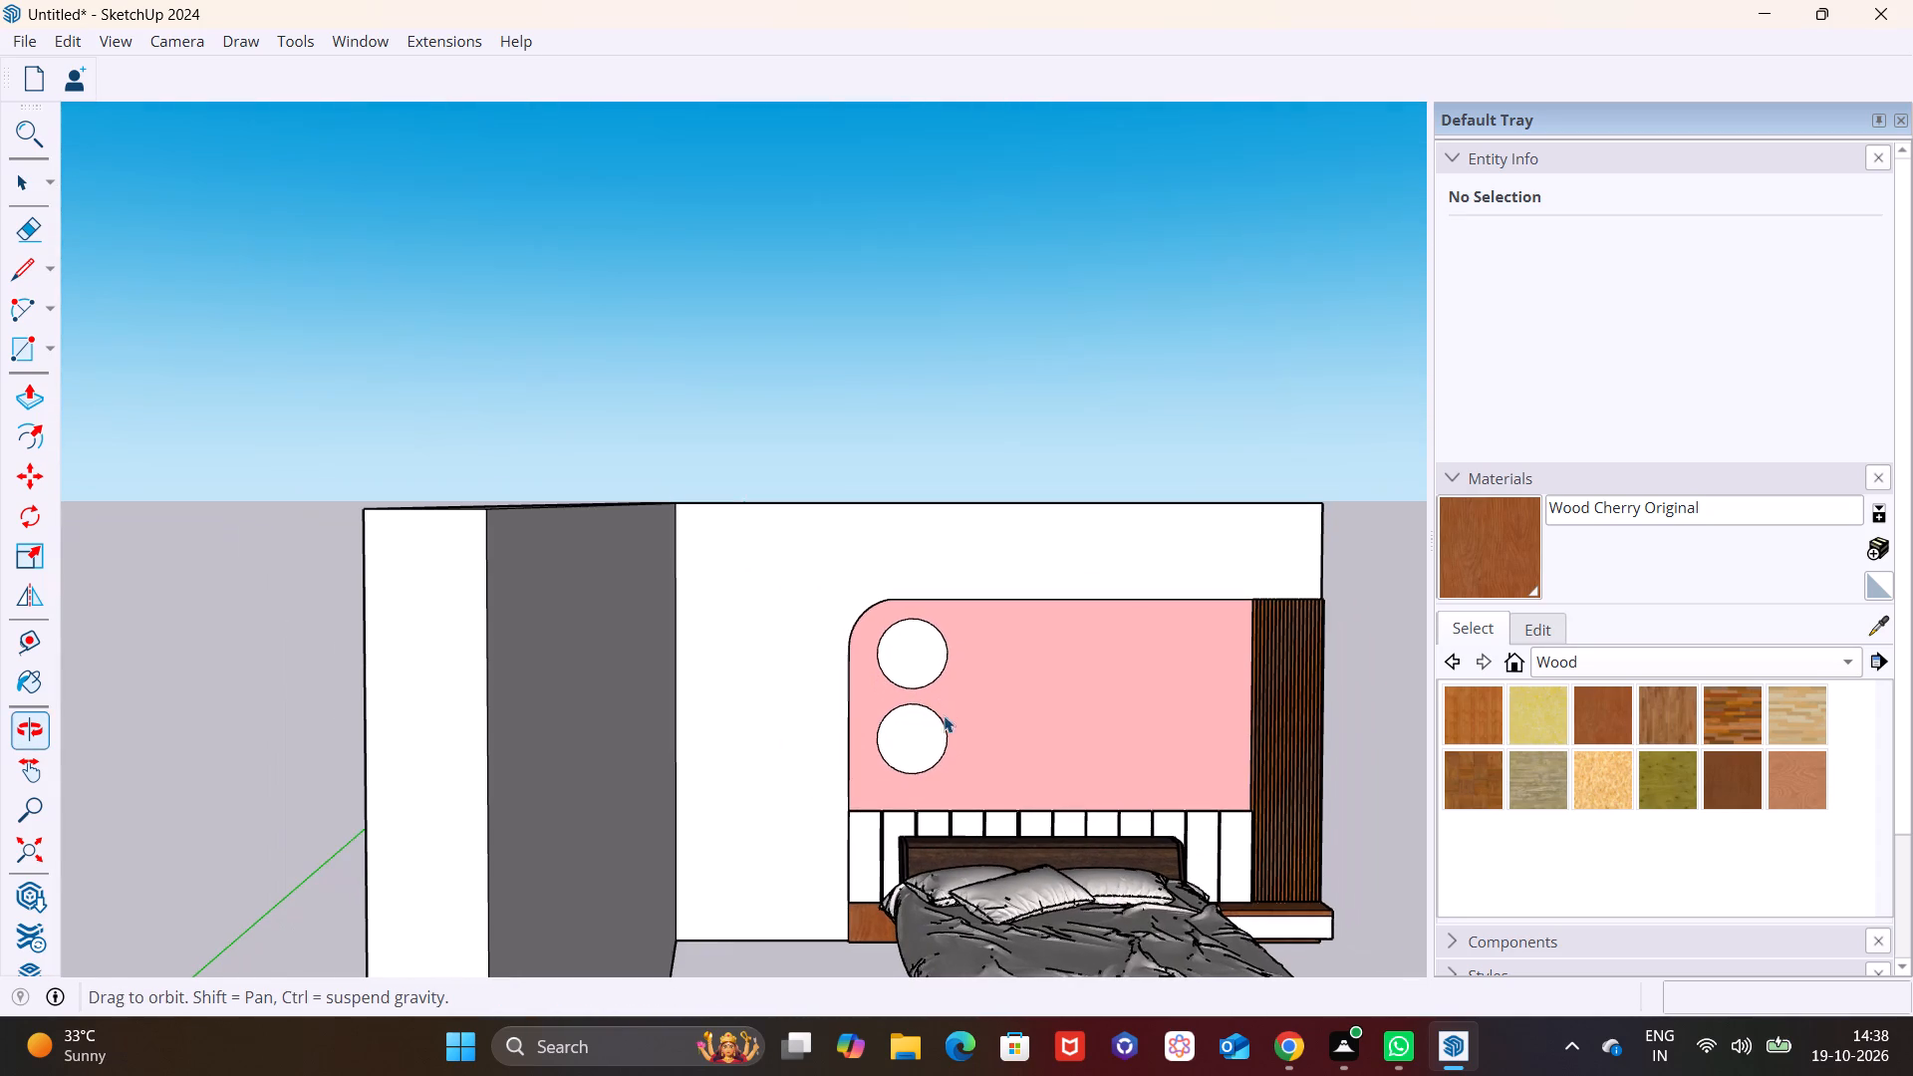
pyautogui.click(22, 278)
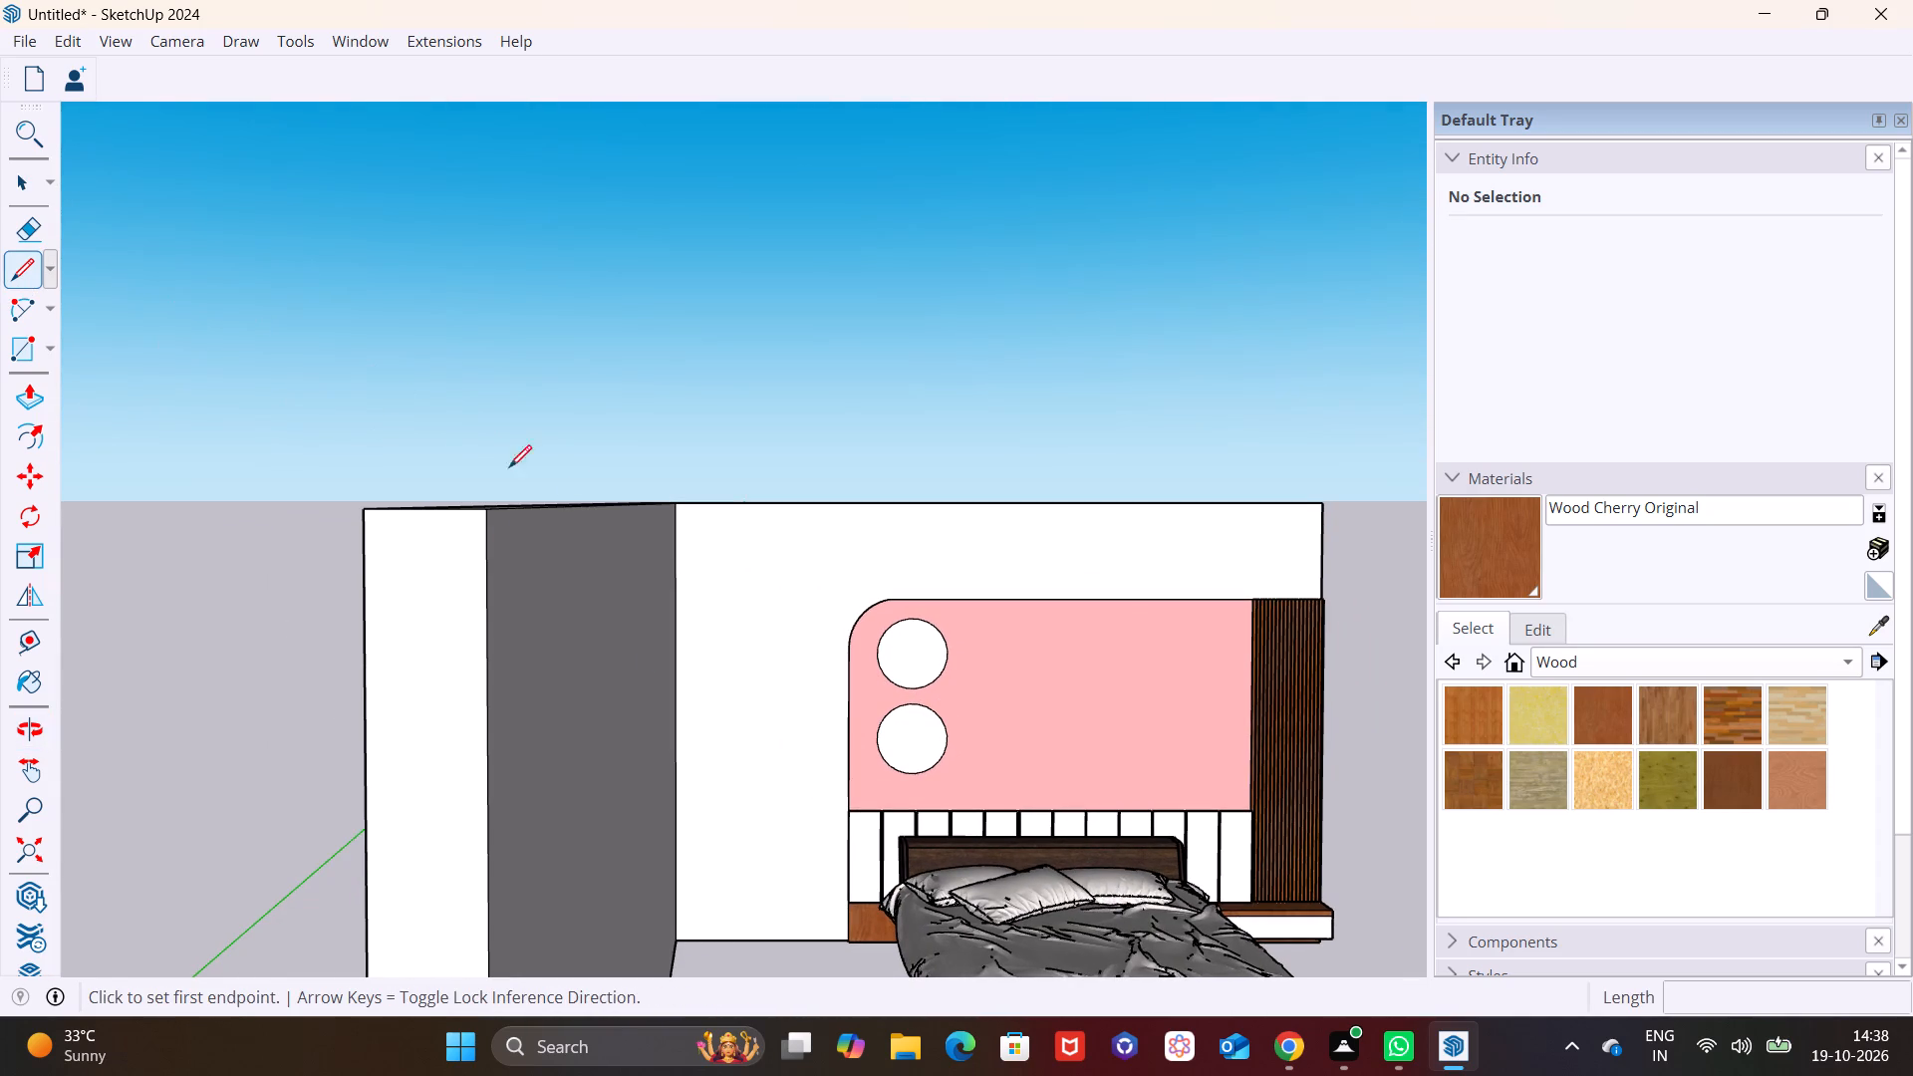
pyautogui.click(846, 654)
pyautogui.click(678, 637)
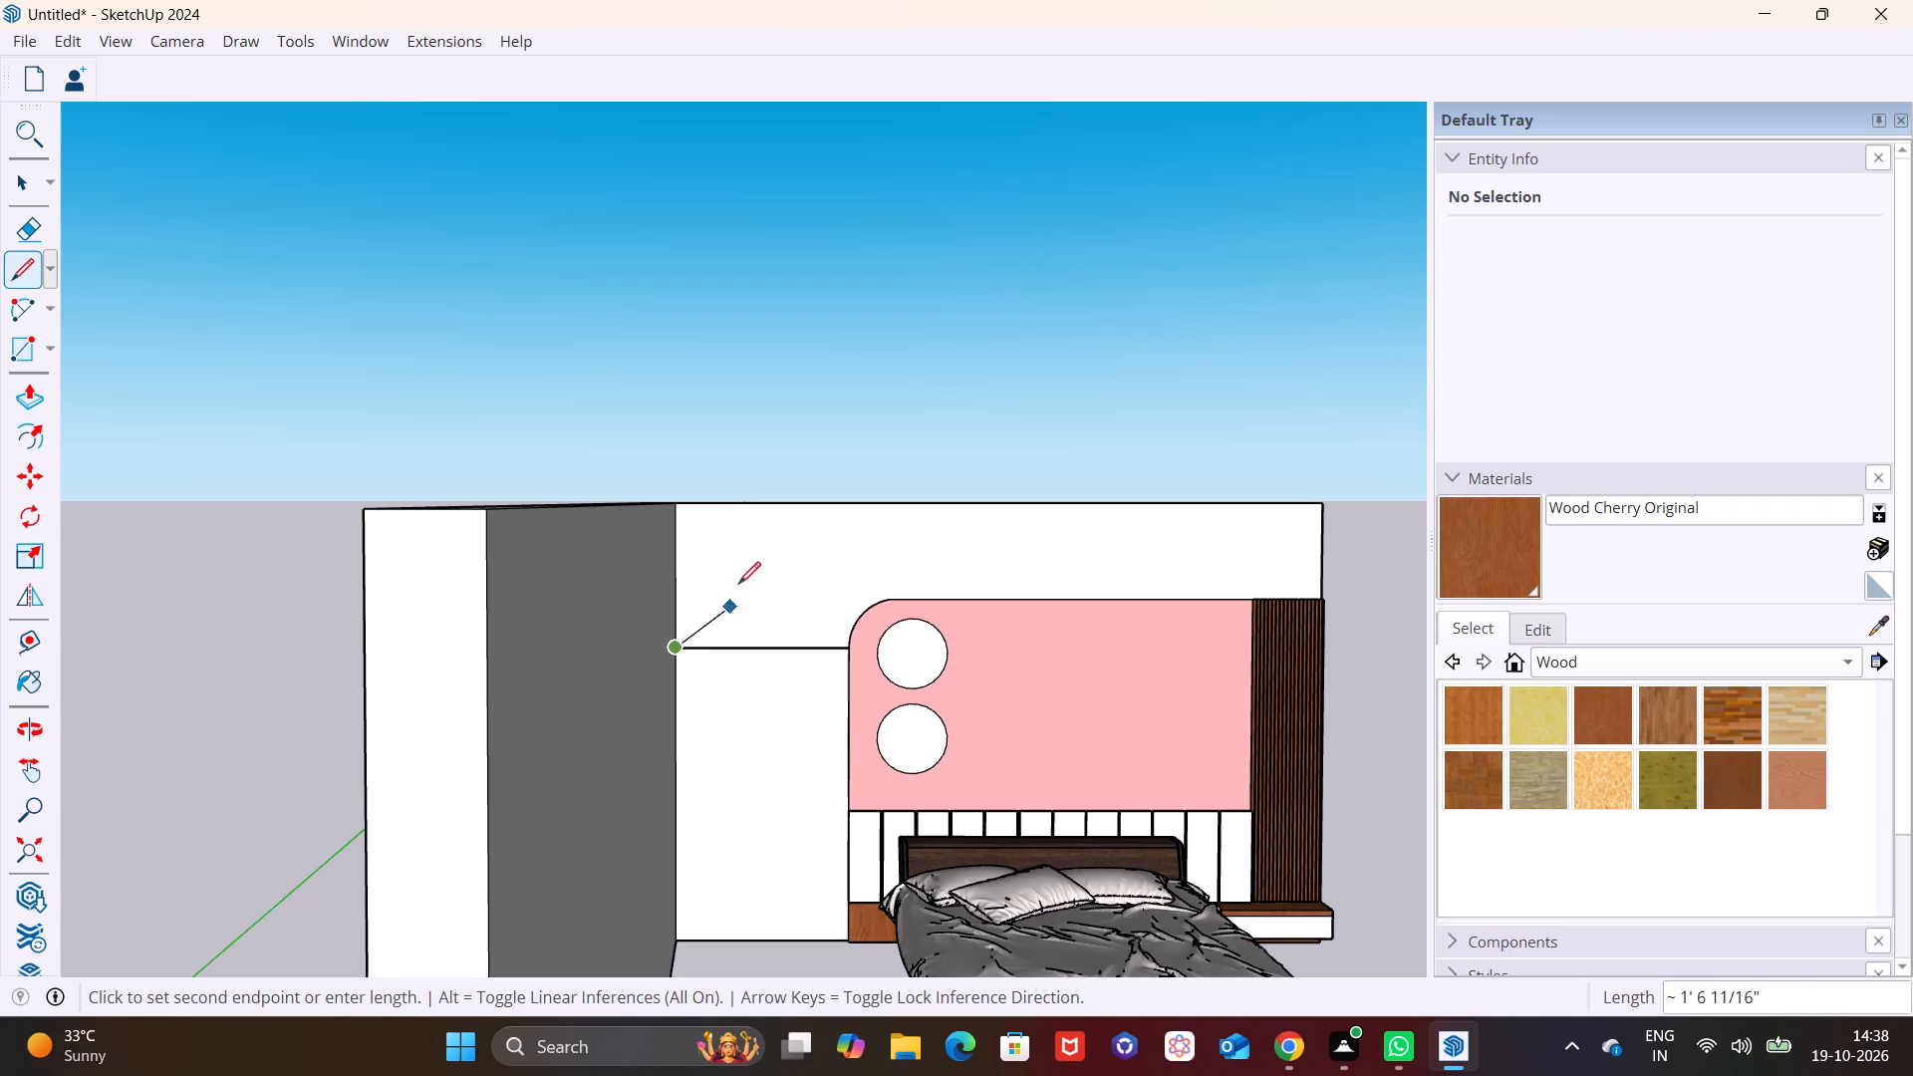
pyautogui.press('space')
# Draw a vertical line from the pink panel's top edge, above the circles, to the top of the wall.
pyautogui.click(14, 274)
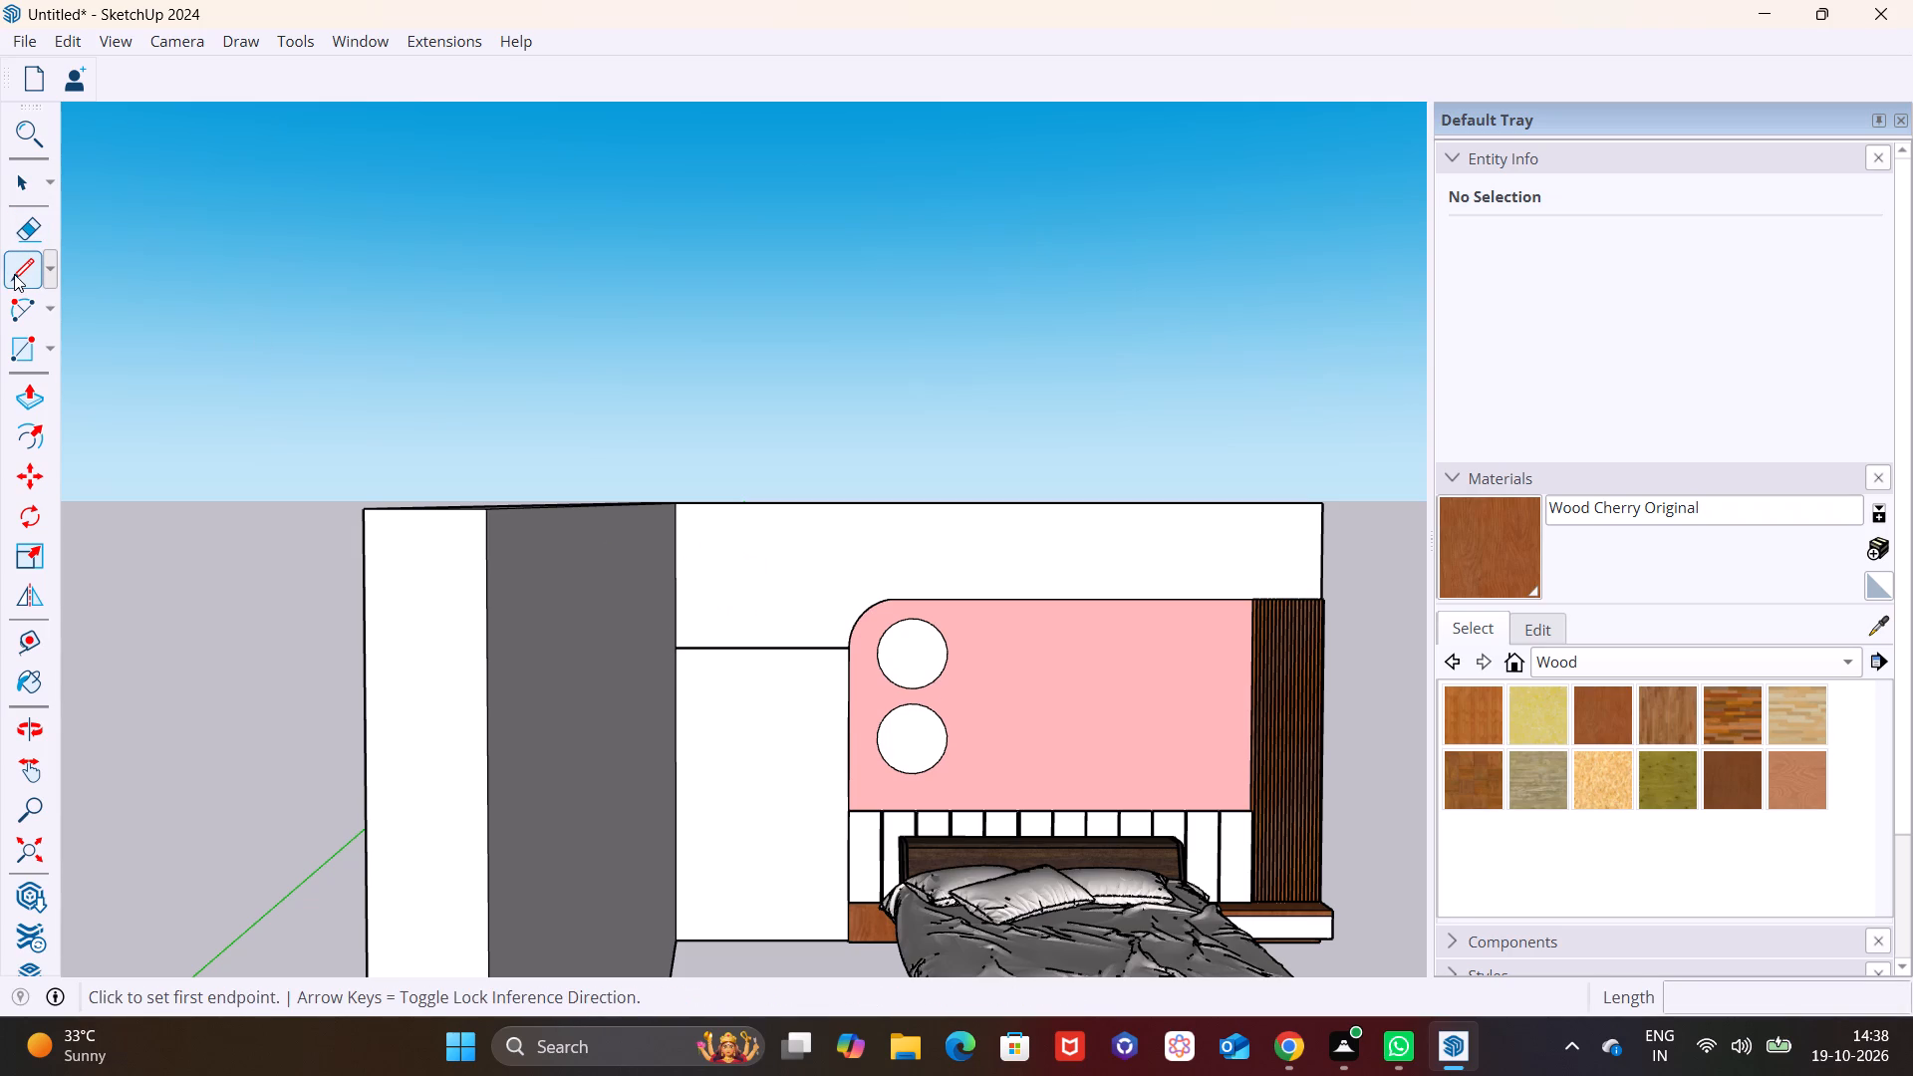
pyautogui.click(914, 595)
pyautogui.click(916, 503)
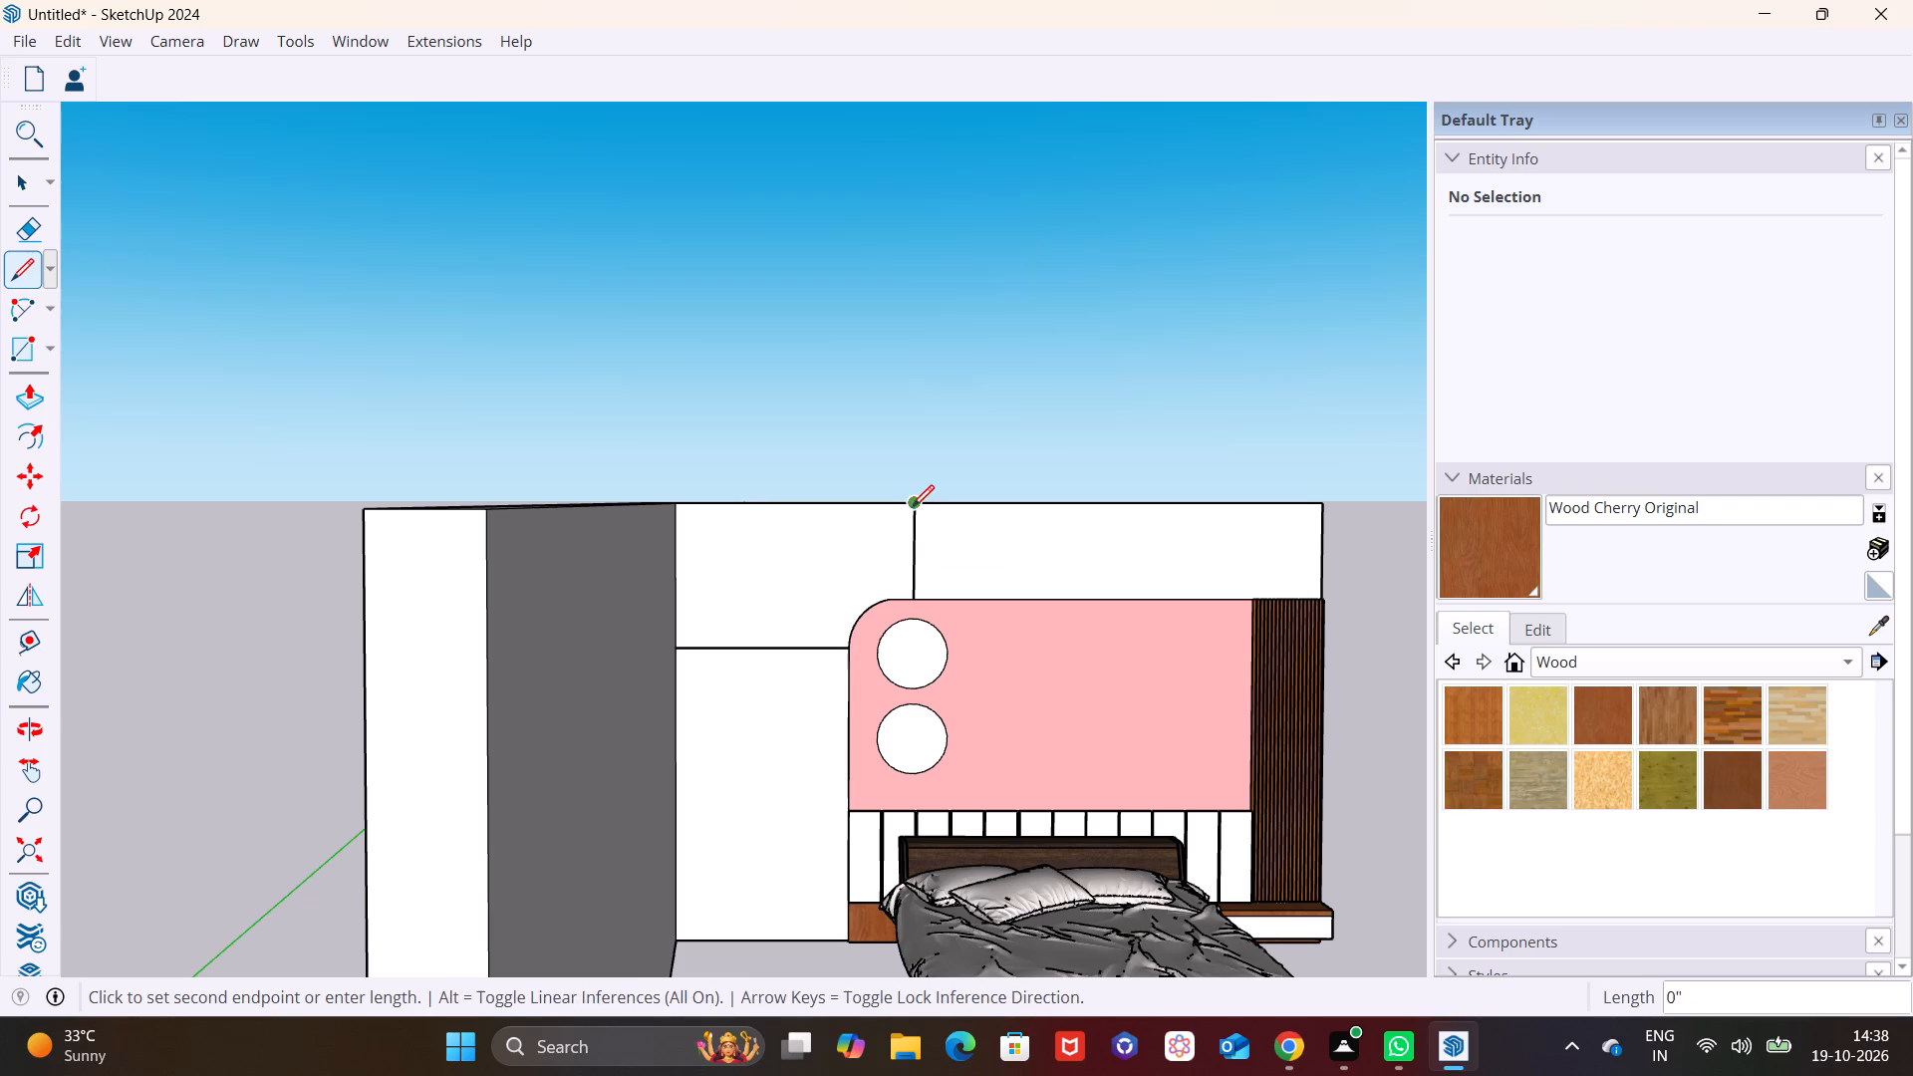
pyautogui.press('space')
# Draw a horizontal line about 14' 8 1/8" long across the upper wall, from the inner corner to the wall's outer edge.
pyautogui.click(25, 262)
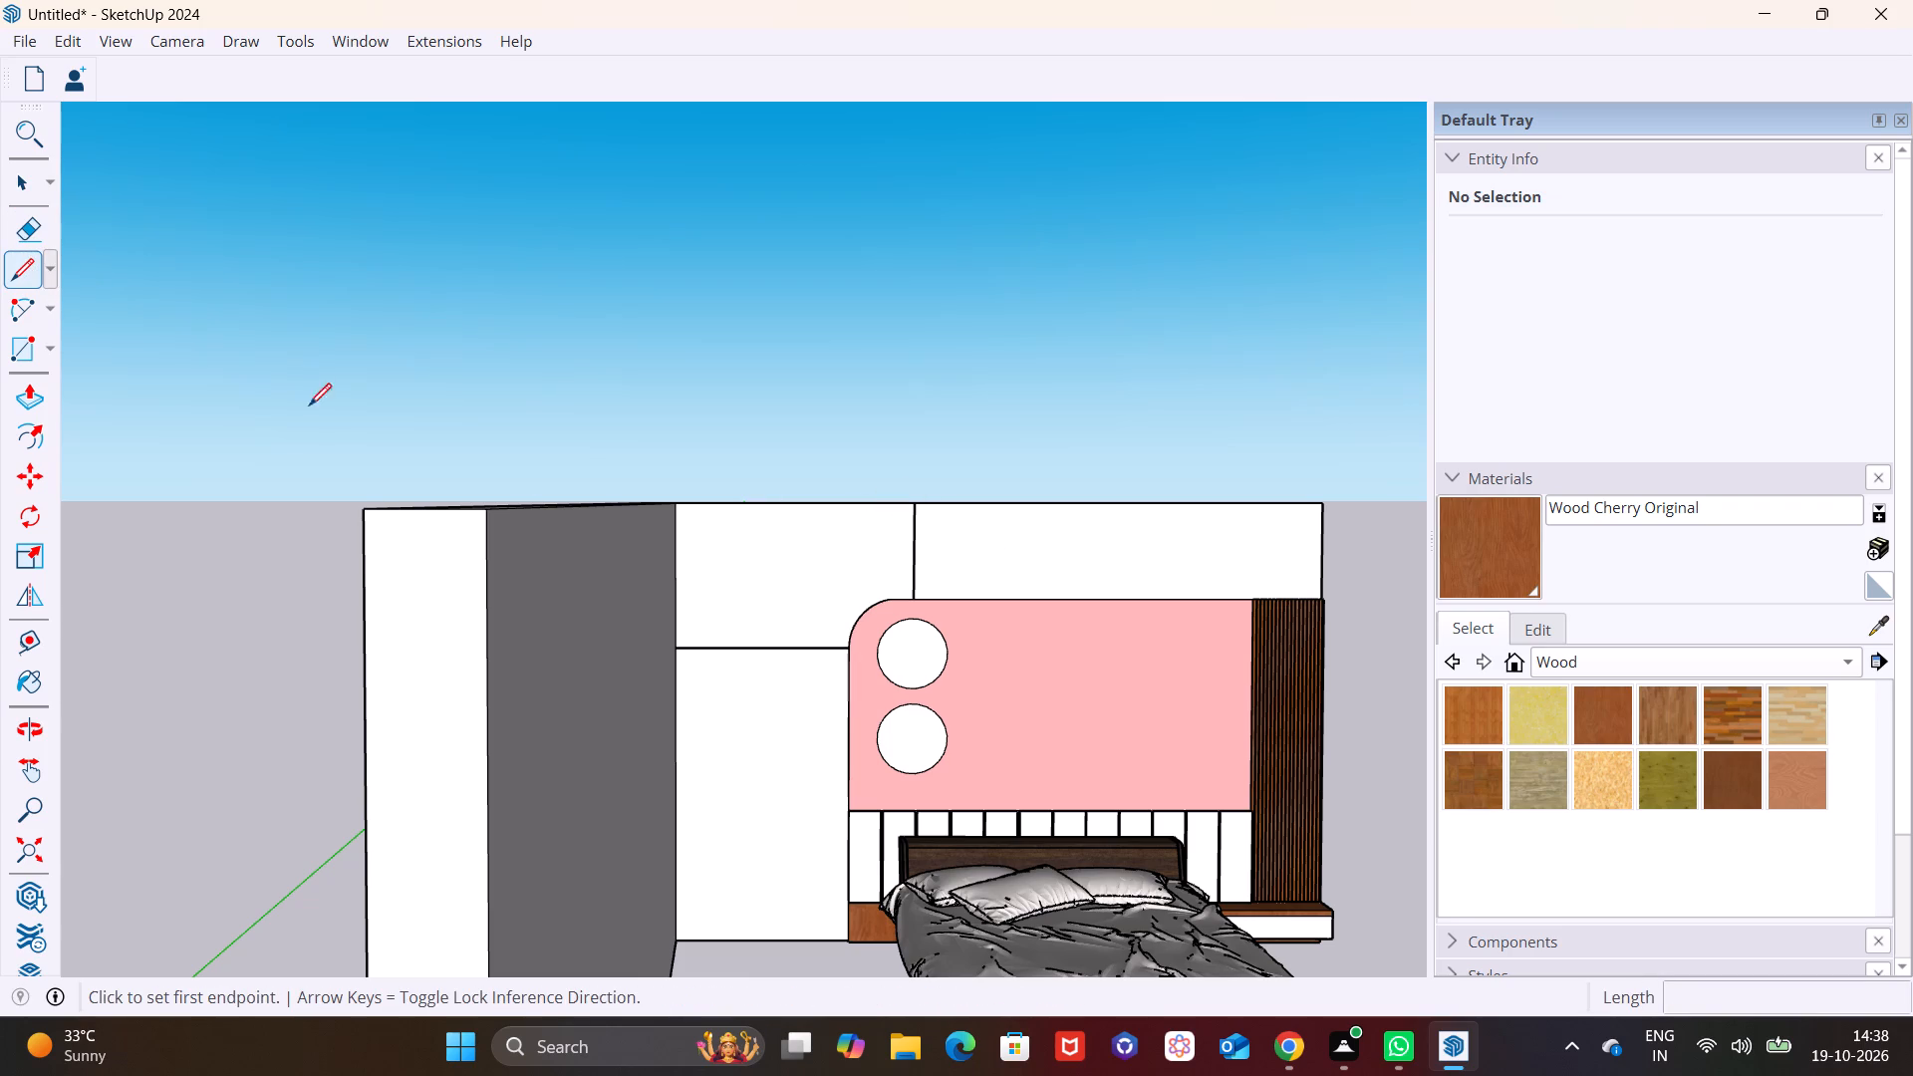
pyautogui.click(682, 547)
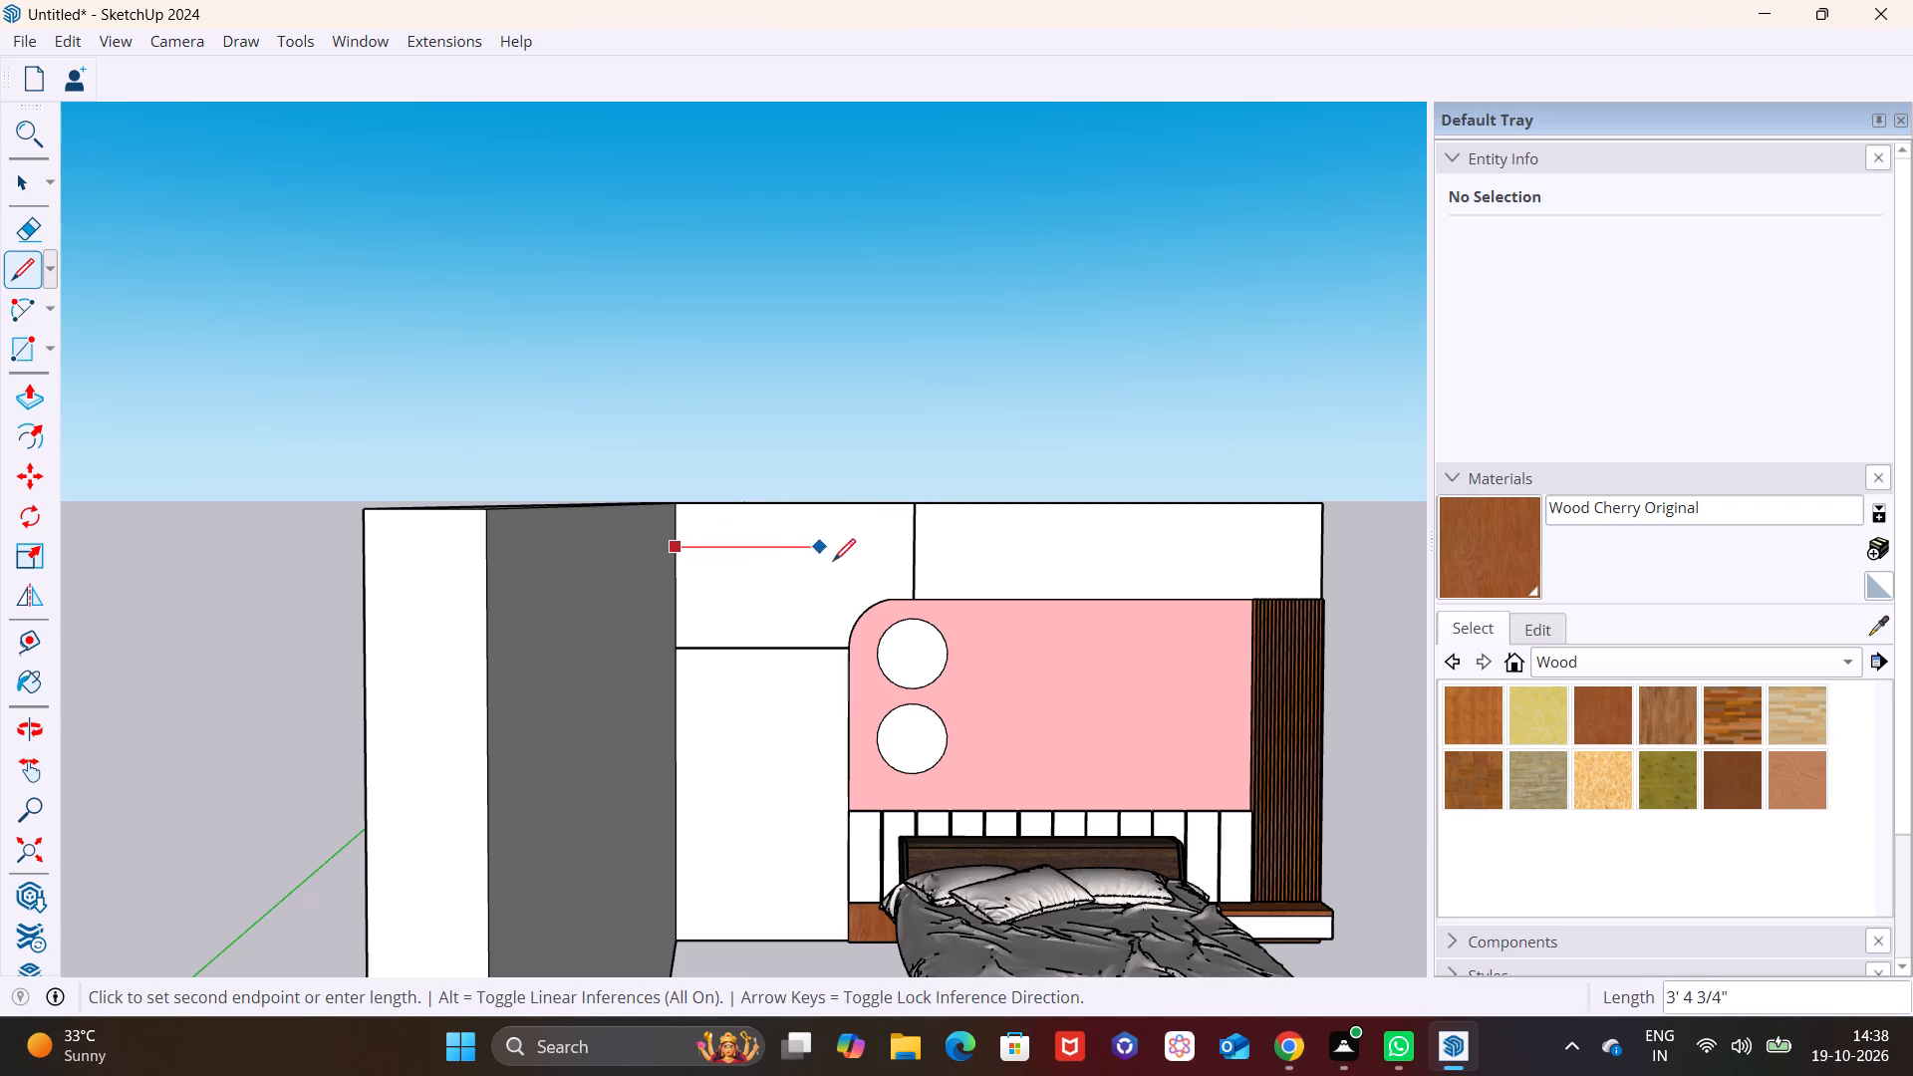
pyautogui.click(1318, 539)
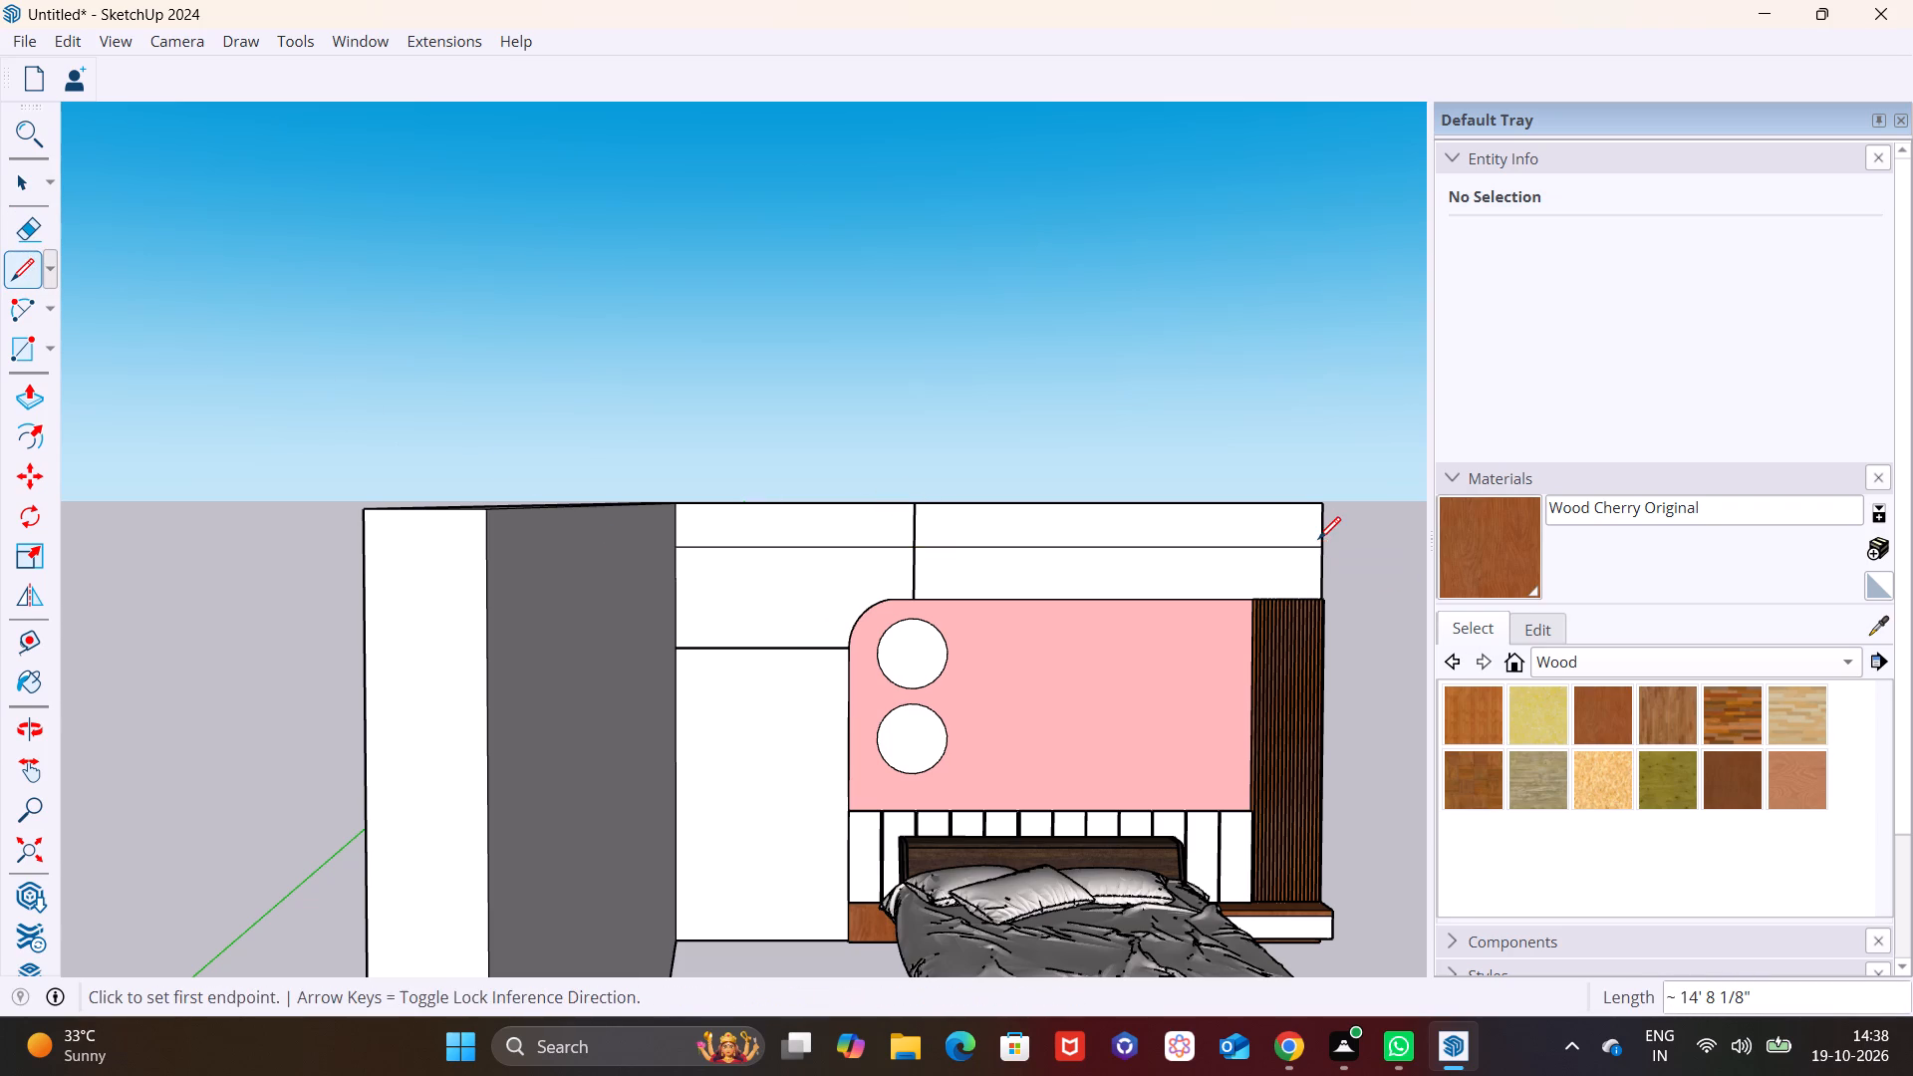
pyautogui.press('space')
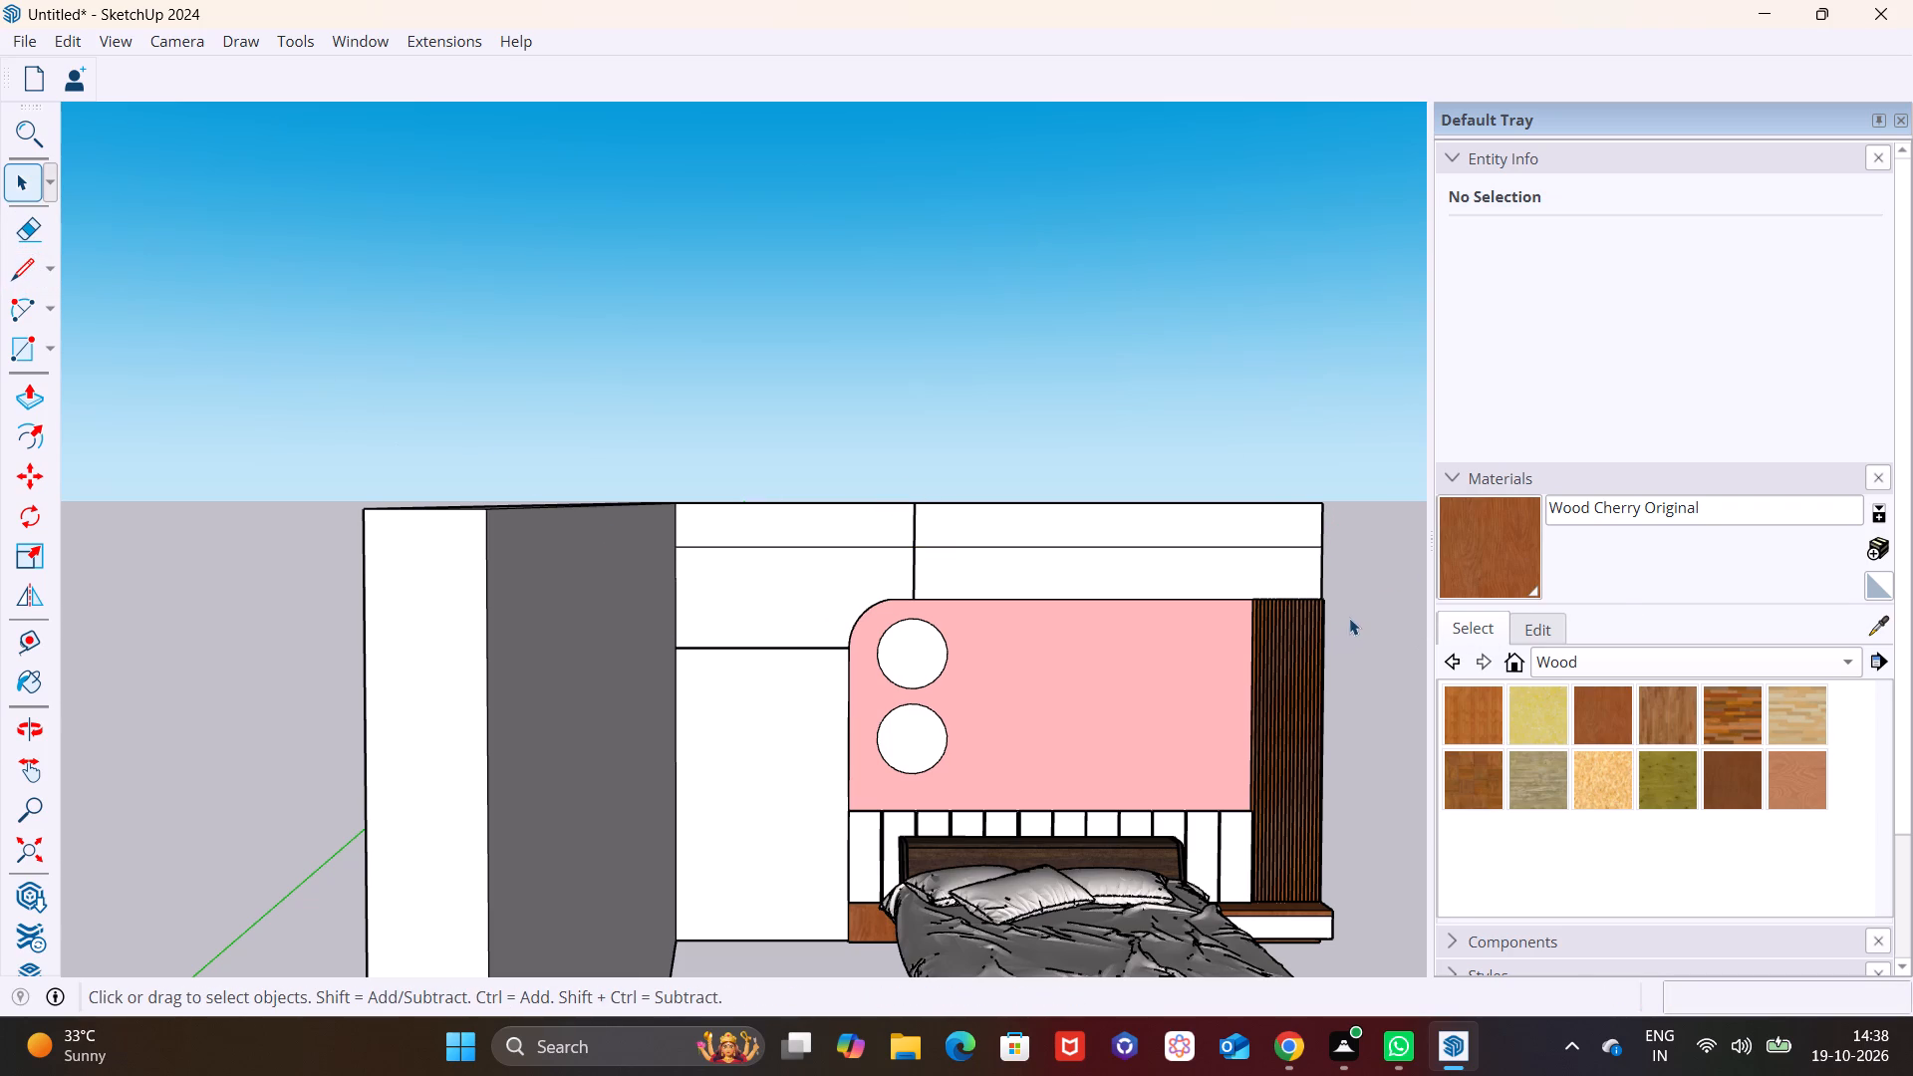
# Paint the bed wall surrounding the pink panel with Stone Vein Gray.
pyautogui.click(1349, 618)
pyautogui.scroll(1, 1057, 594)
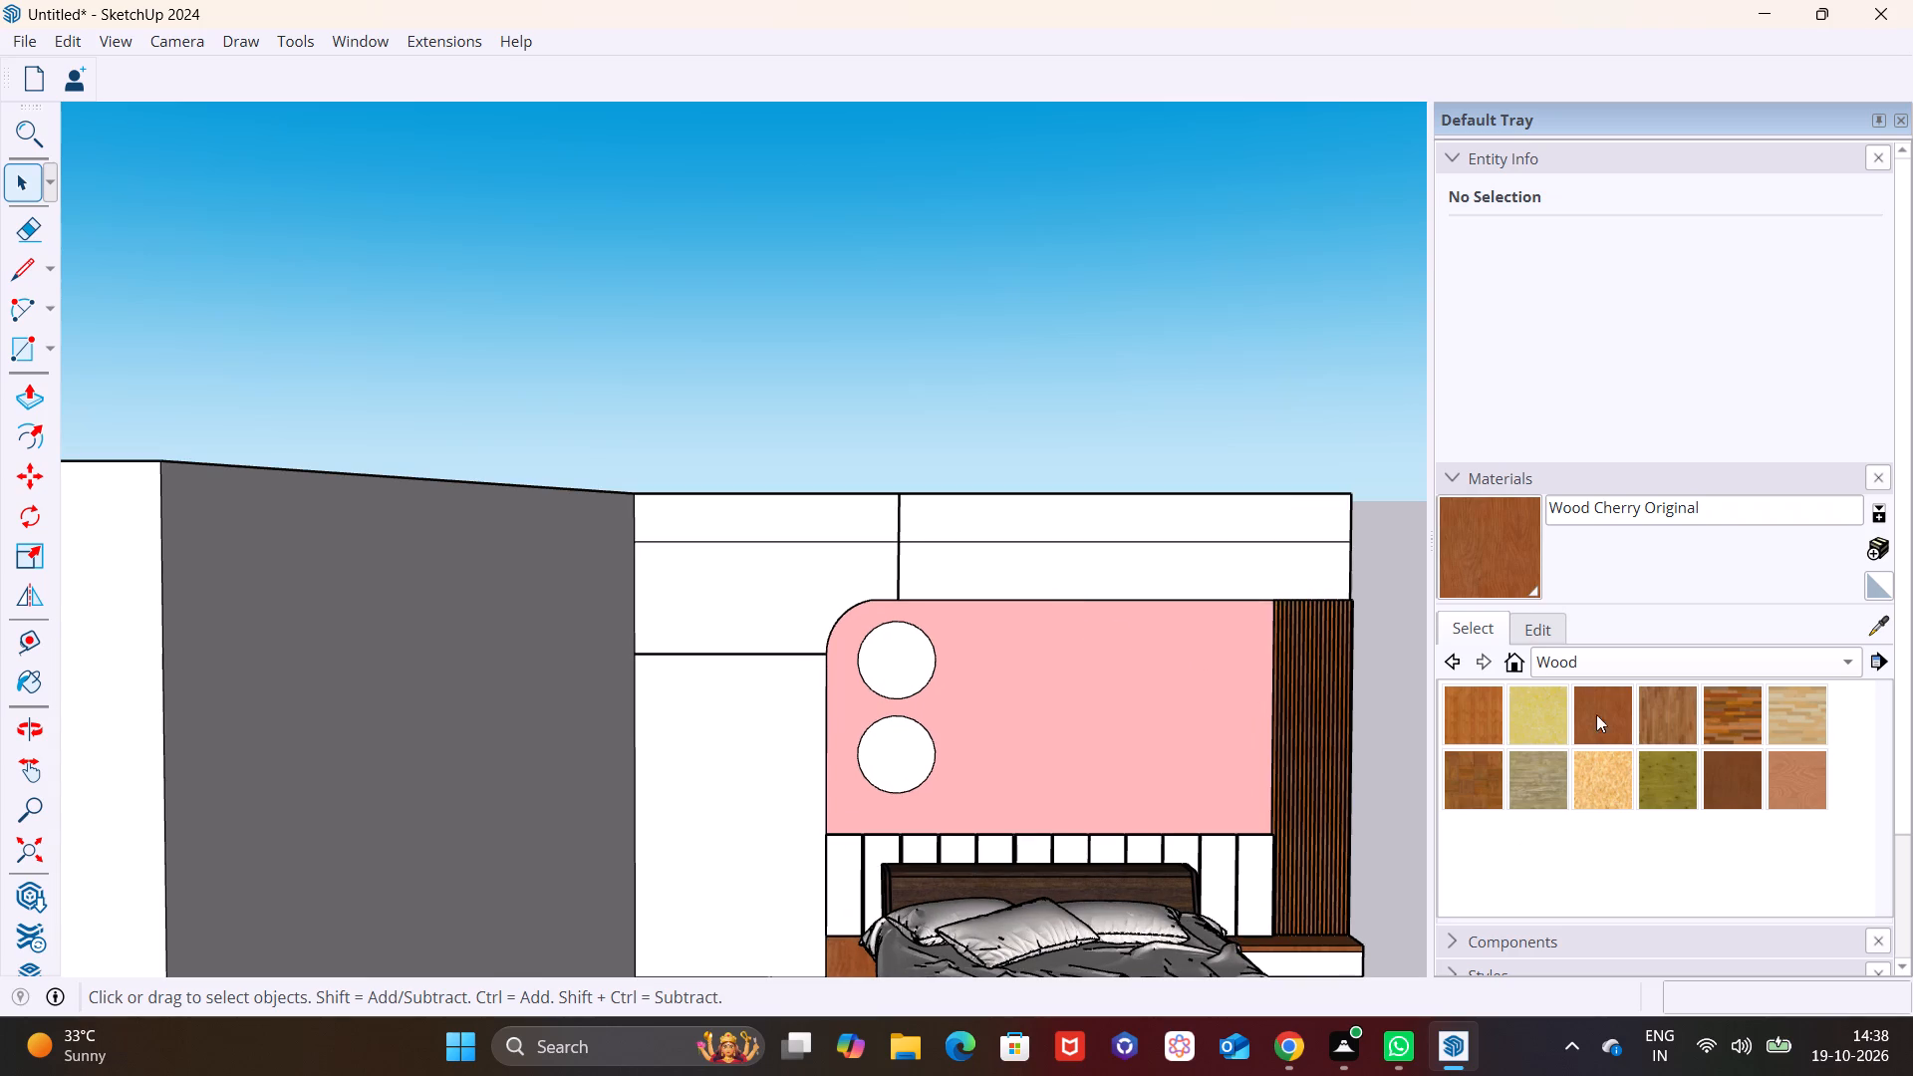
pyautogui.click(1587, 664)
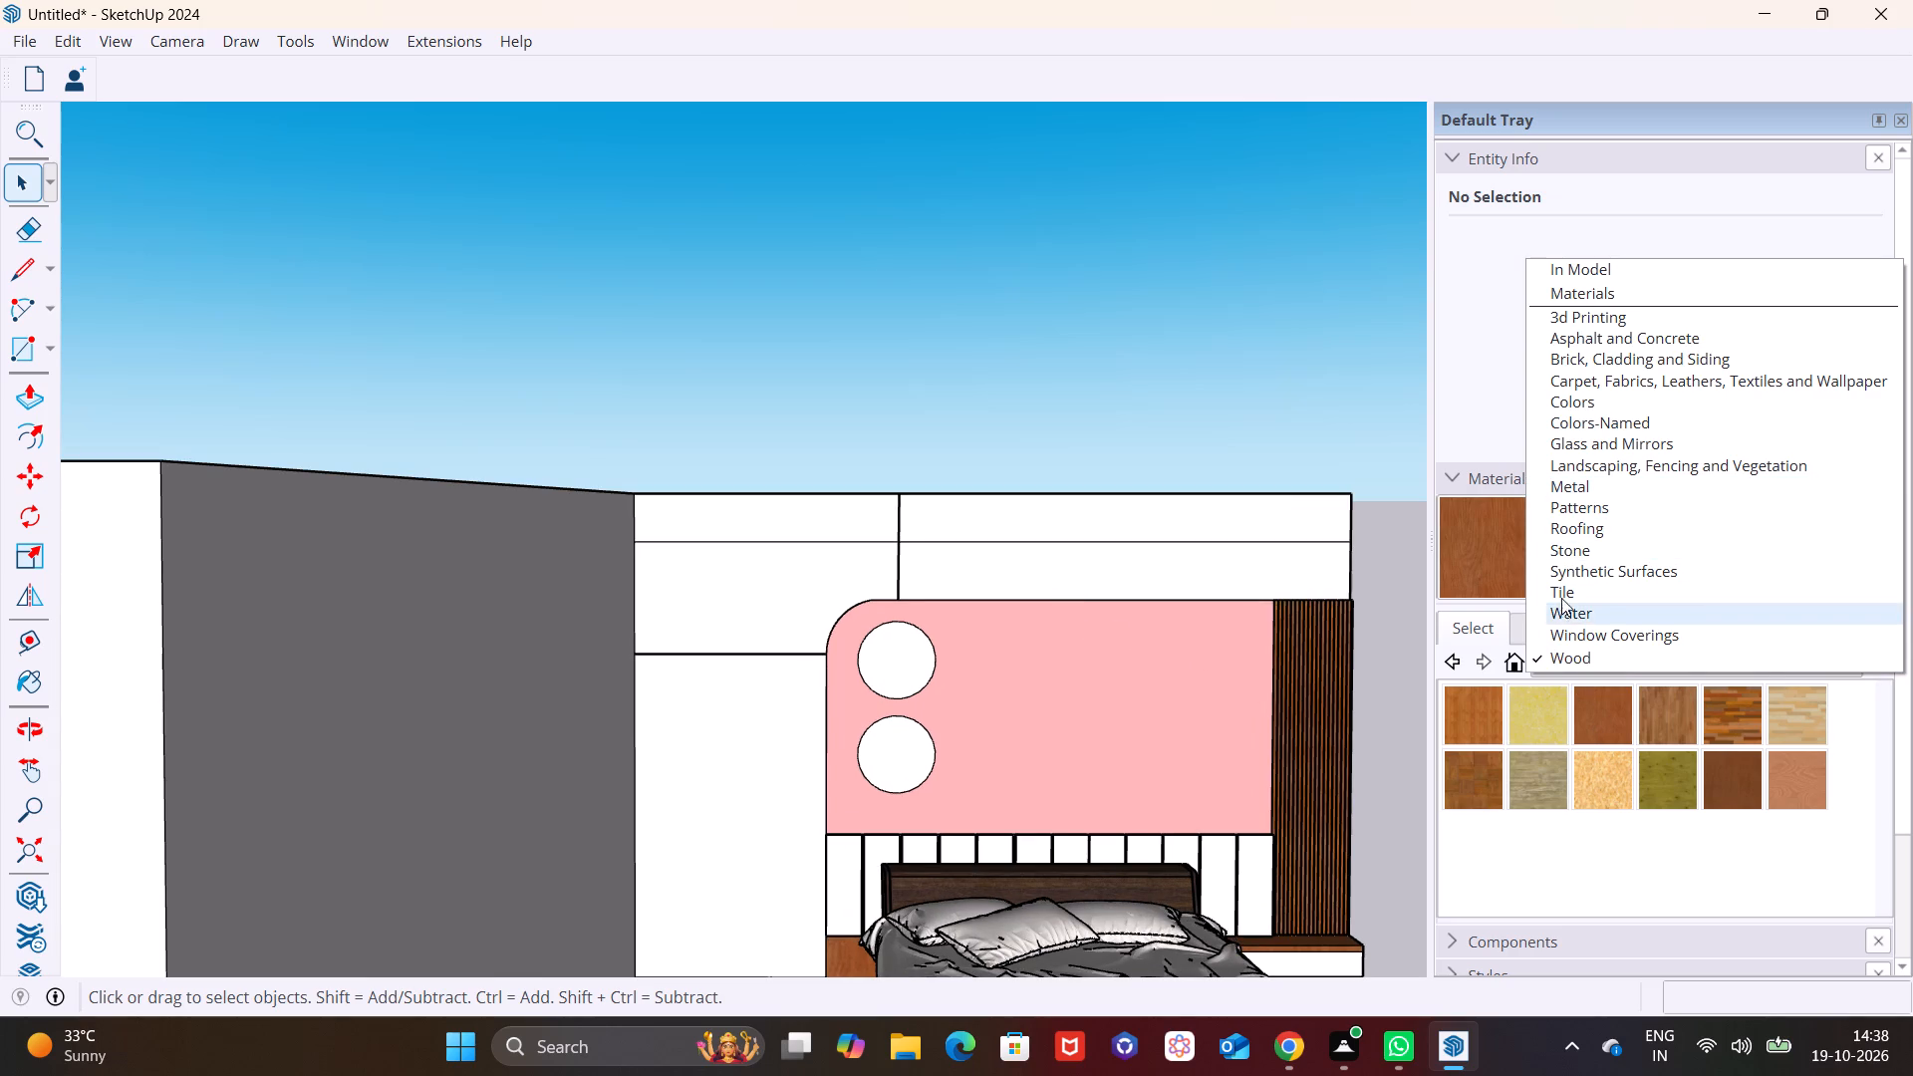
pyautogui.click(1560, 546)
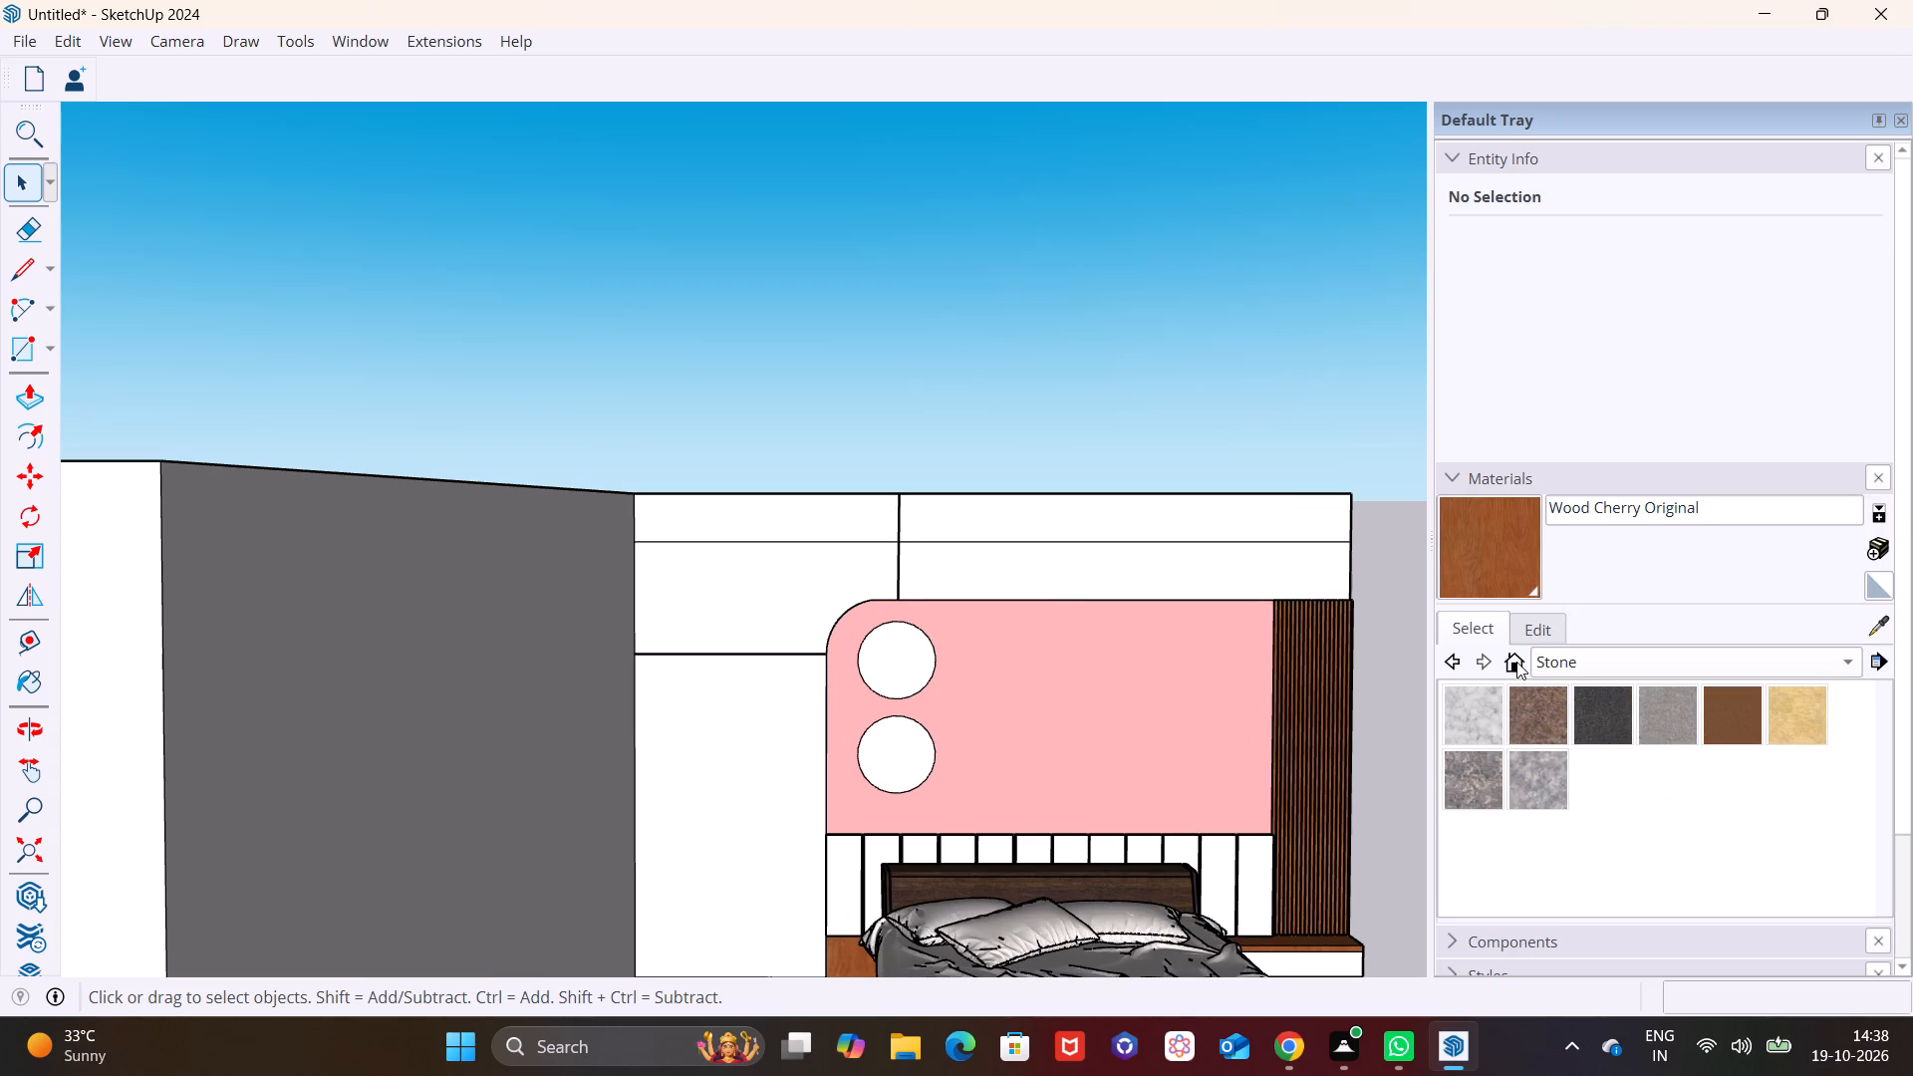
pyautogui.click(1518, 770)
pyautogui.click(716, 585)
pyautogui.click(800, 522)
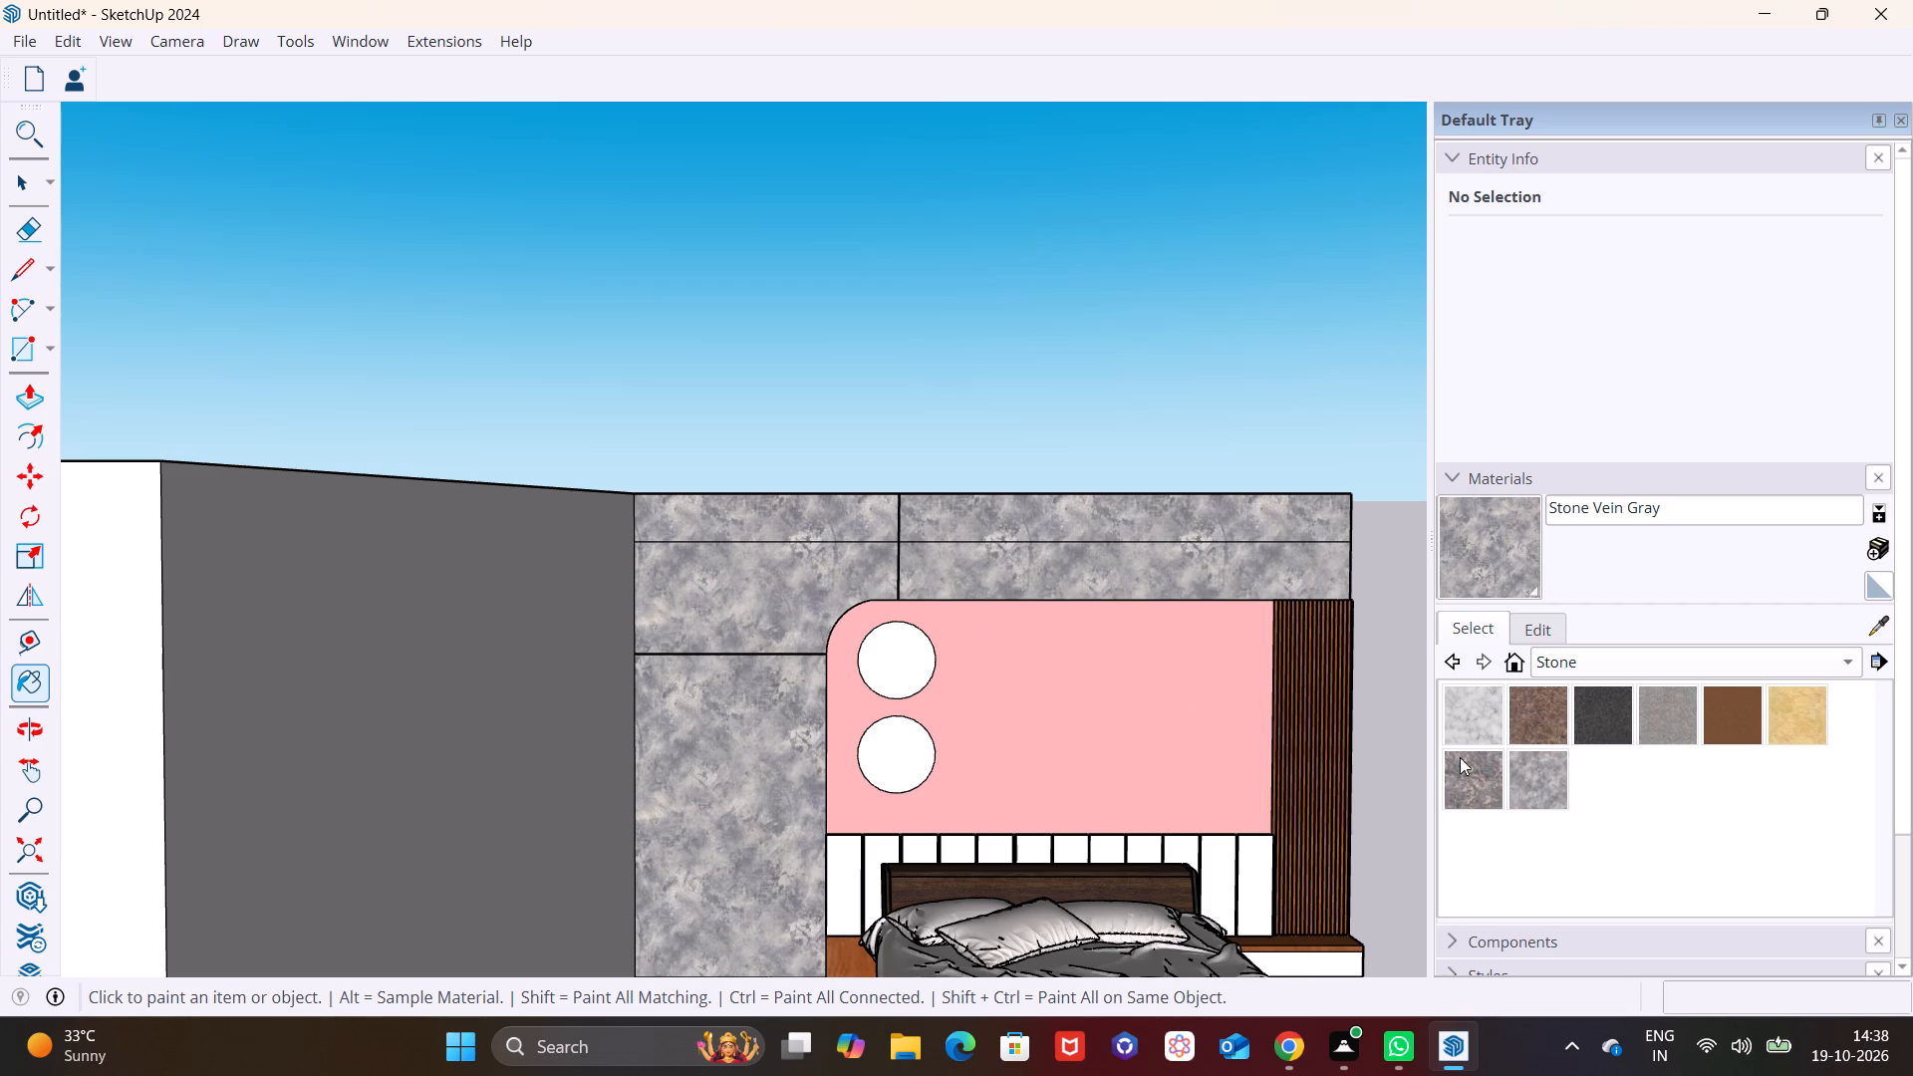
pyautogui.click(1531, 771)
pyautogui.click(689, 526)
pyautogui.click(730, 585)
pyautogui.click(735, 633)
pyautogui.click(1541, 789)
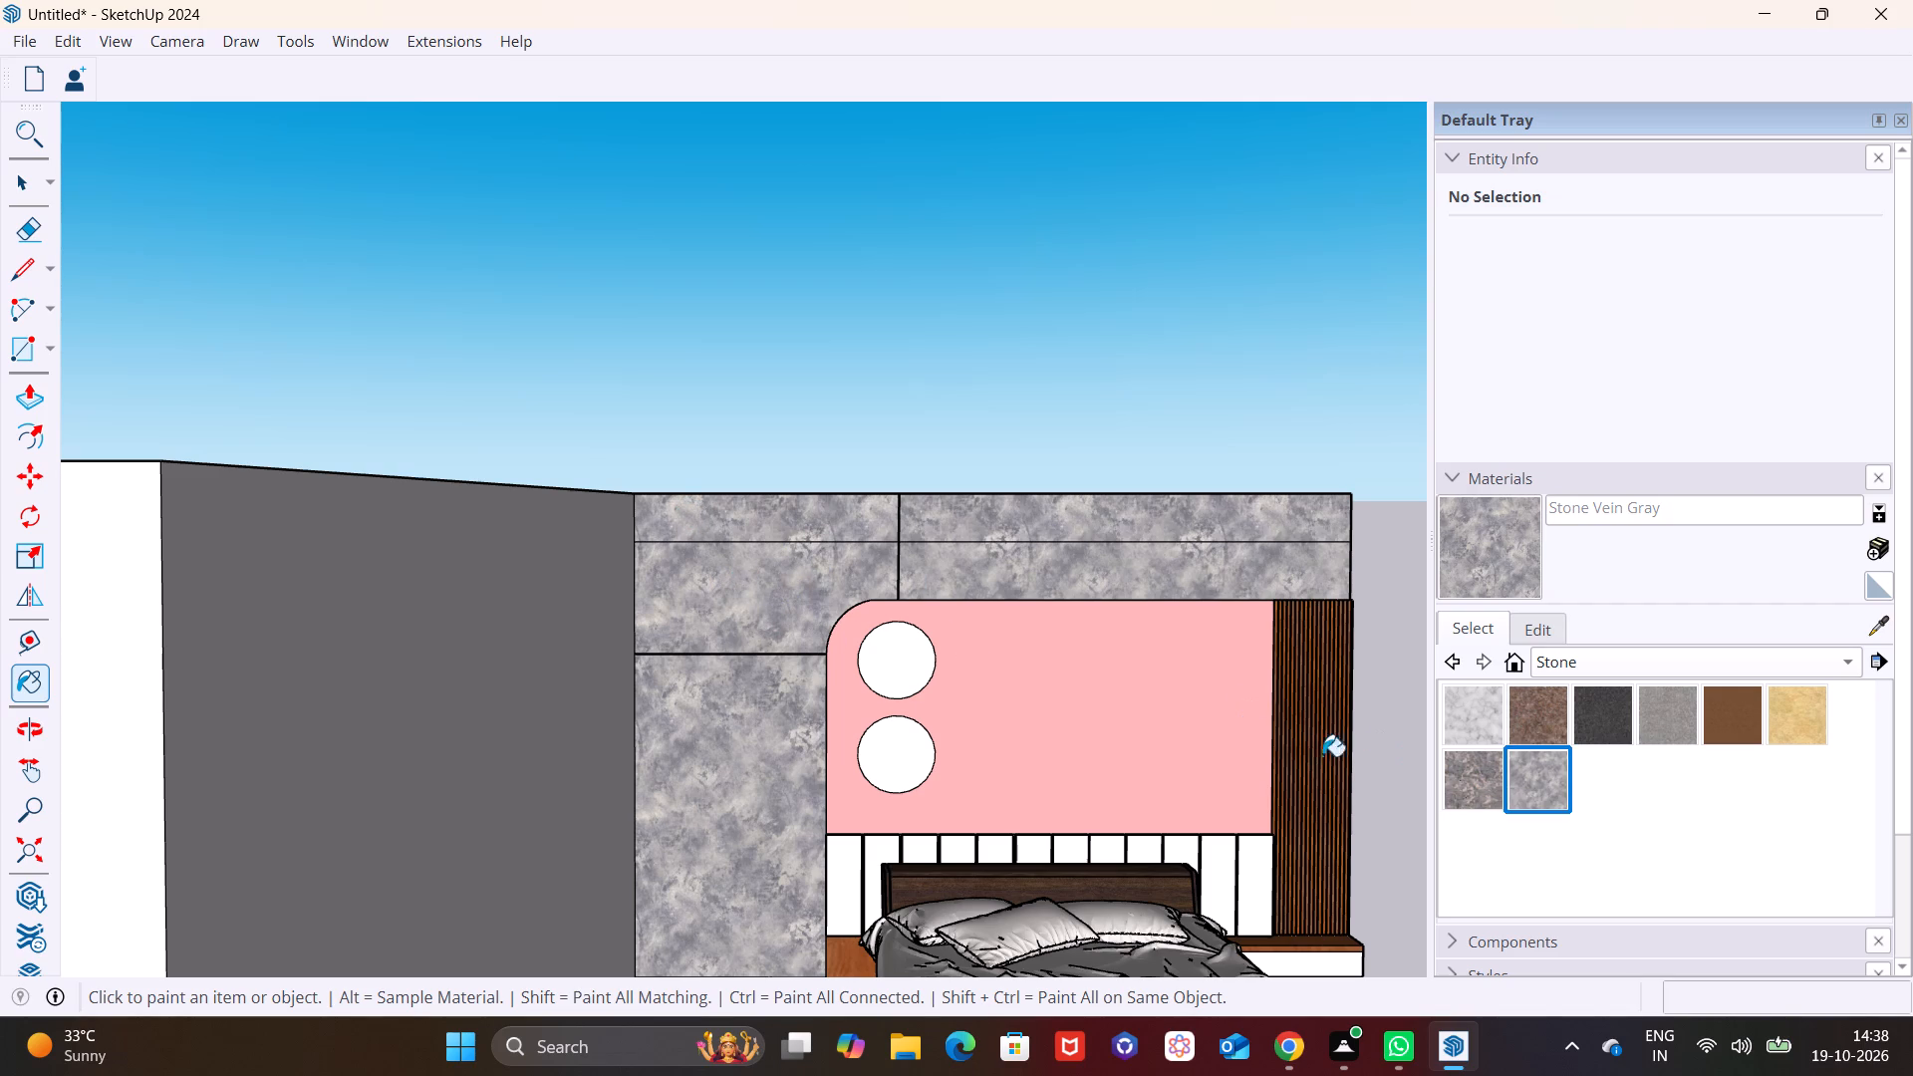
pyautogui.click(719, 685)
# Paint the bed wall sections above and beside the pink panel with Carrera Marble.
pyautogui.click(1462, 728)
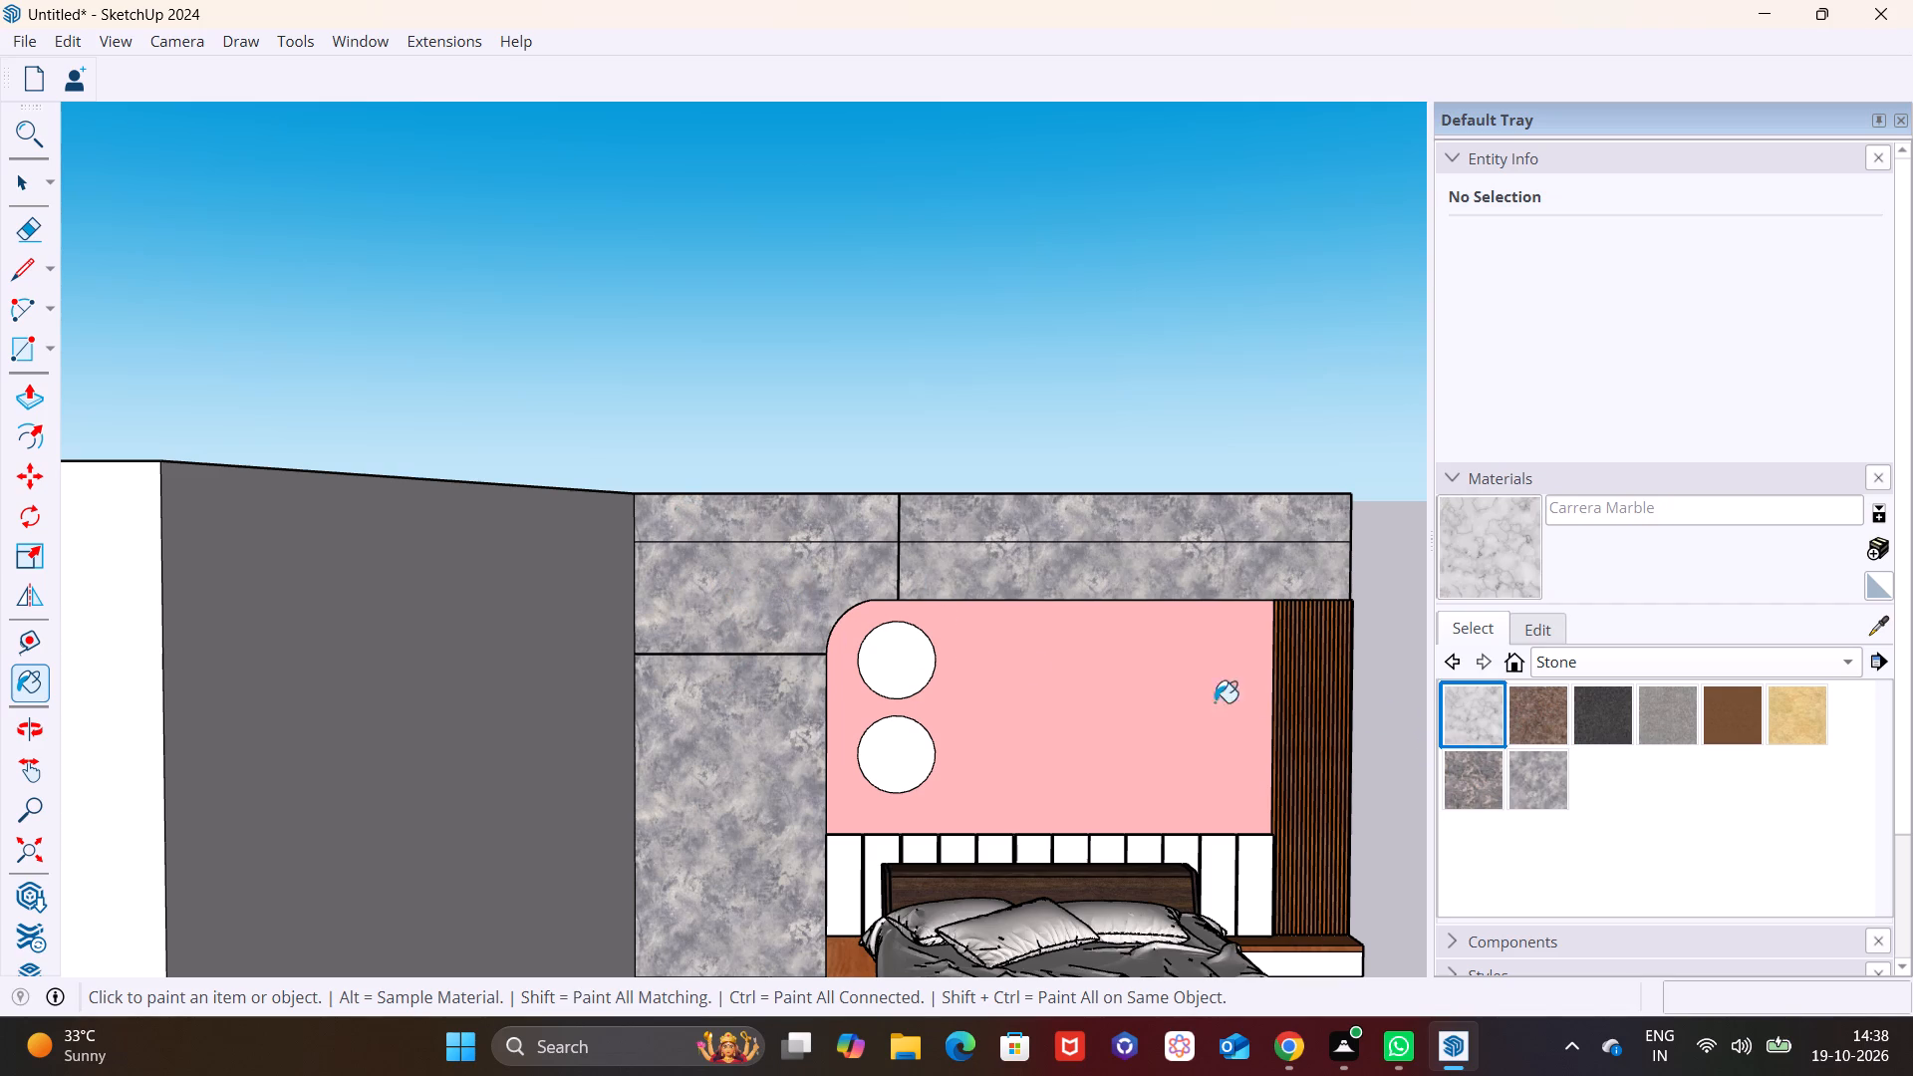
pyautogui.click(762, 621)
pyautogui.click(724, 705)
pyautogui.moveTo(784, 533); pyautogui.dragTo(793, 529)
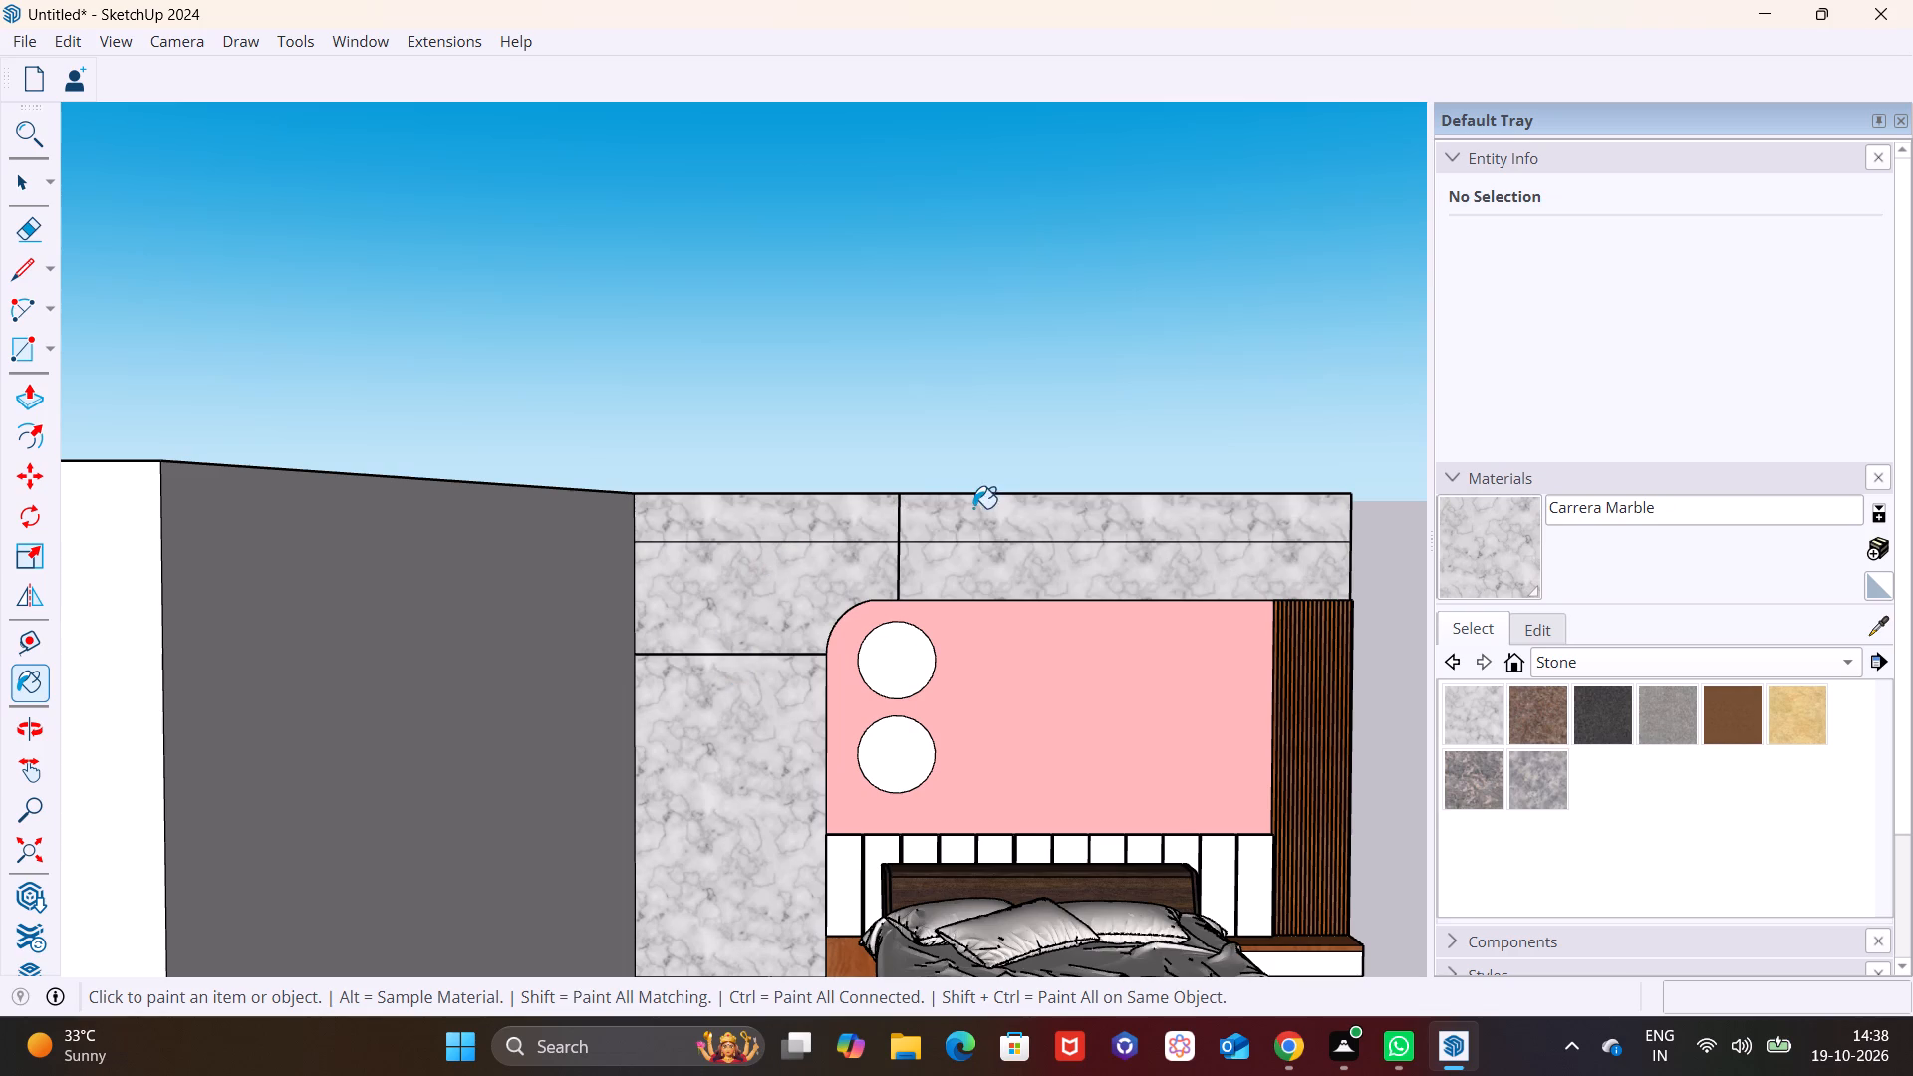
# Paint one slat in the middle of the wood slat panel with Carrera Marble.
pyautogui.scroll(-8, 665, 654)
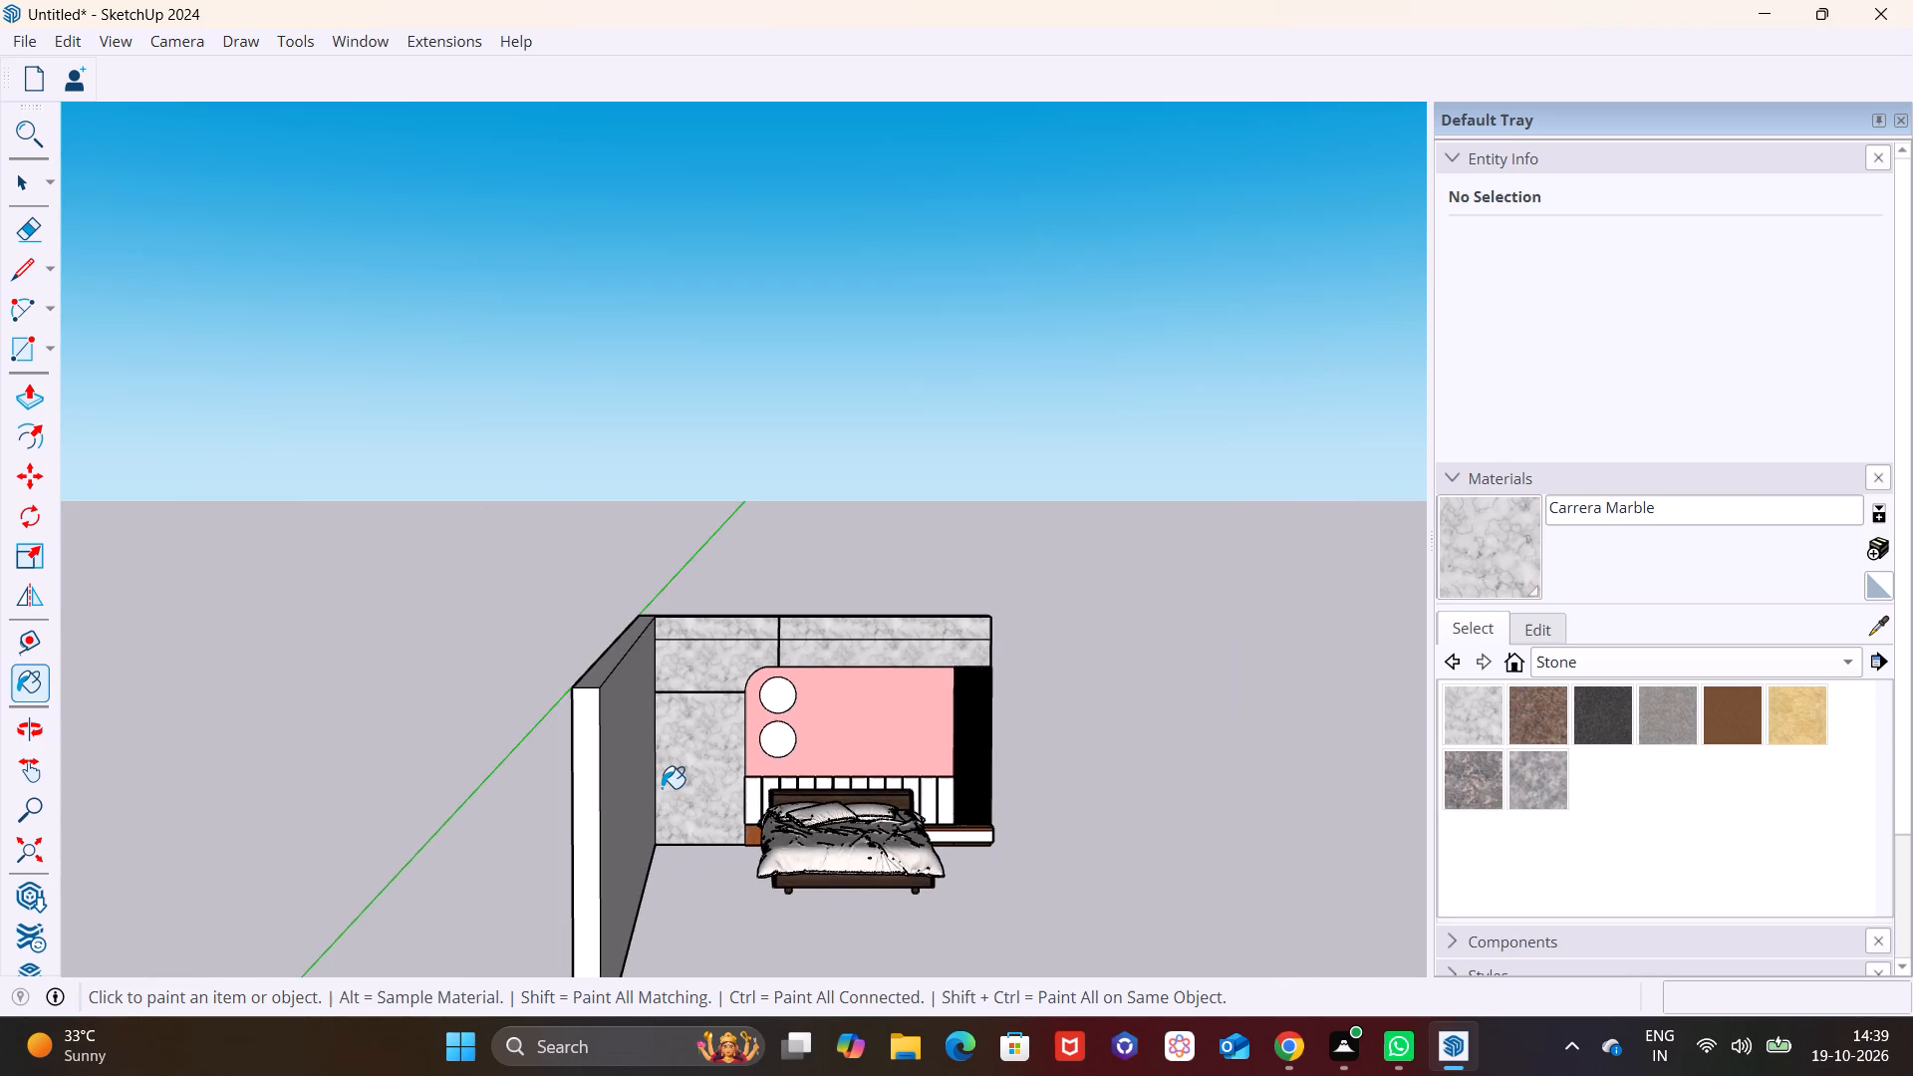
pyautogui.moveTo(625, 773); pyautogui.dragTo(578, 753, button='middle')
pyautogui.click(980, 689)
pyautogui.scroll(3, 984, 711)
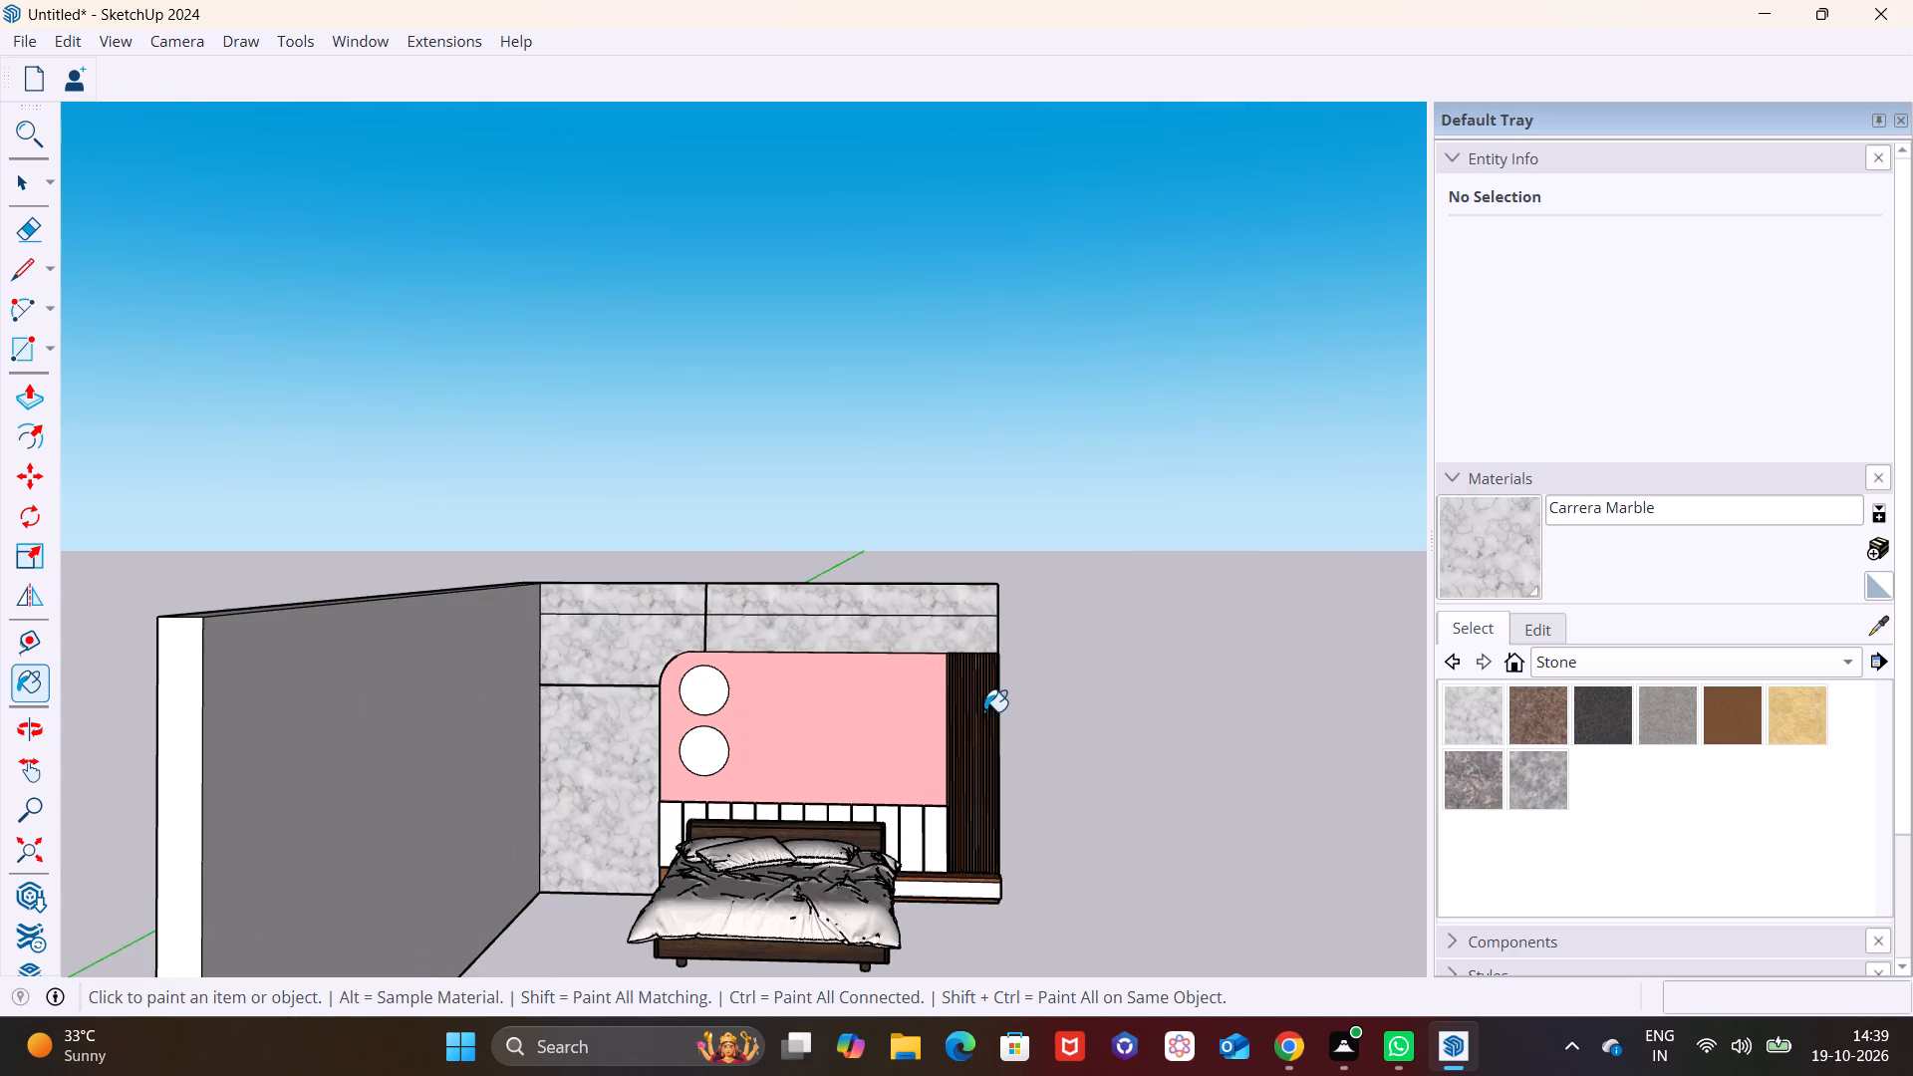
pyautogui.scroll(3, 984, 730)
pyautogui.scroll(-7, 980, 748)
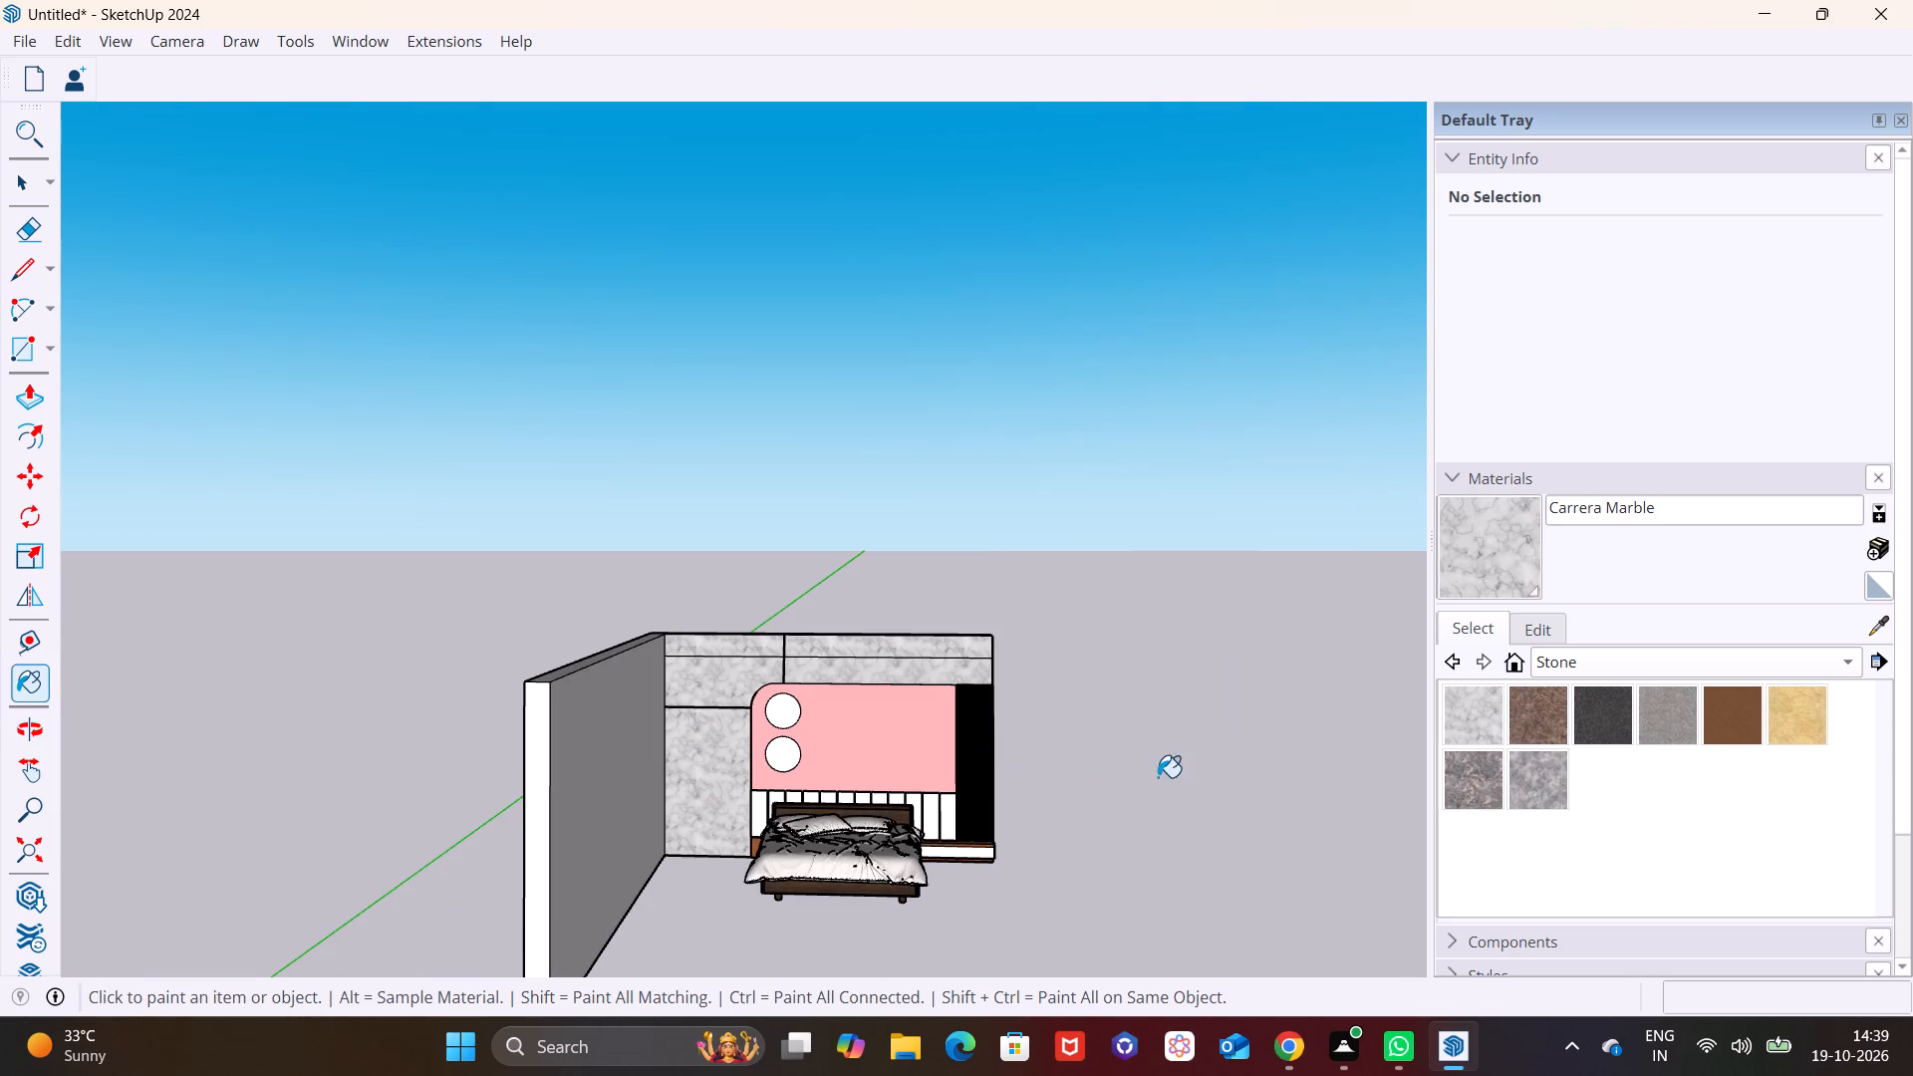
pyautogui.press('space')
# Delete two alternate wooden slats on the pink-panel side of the marble slat, leaving the one between them.
pyautogui.scroll(8, 1054, 793)
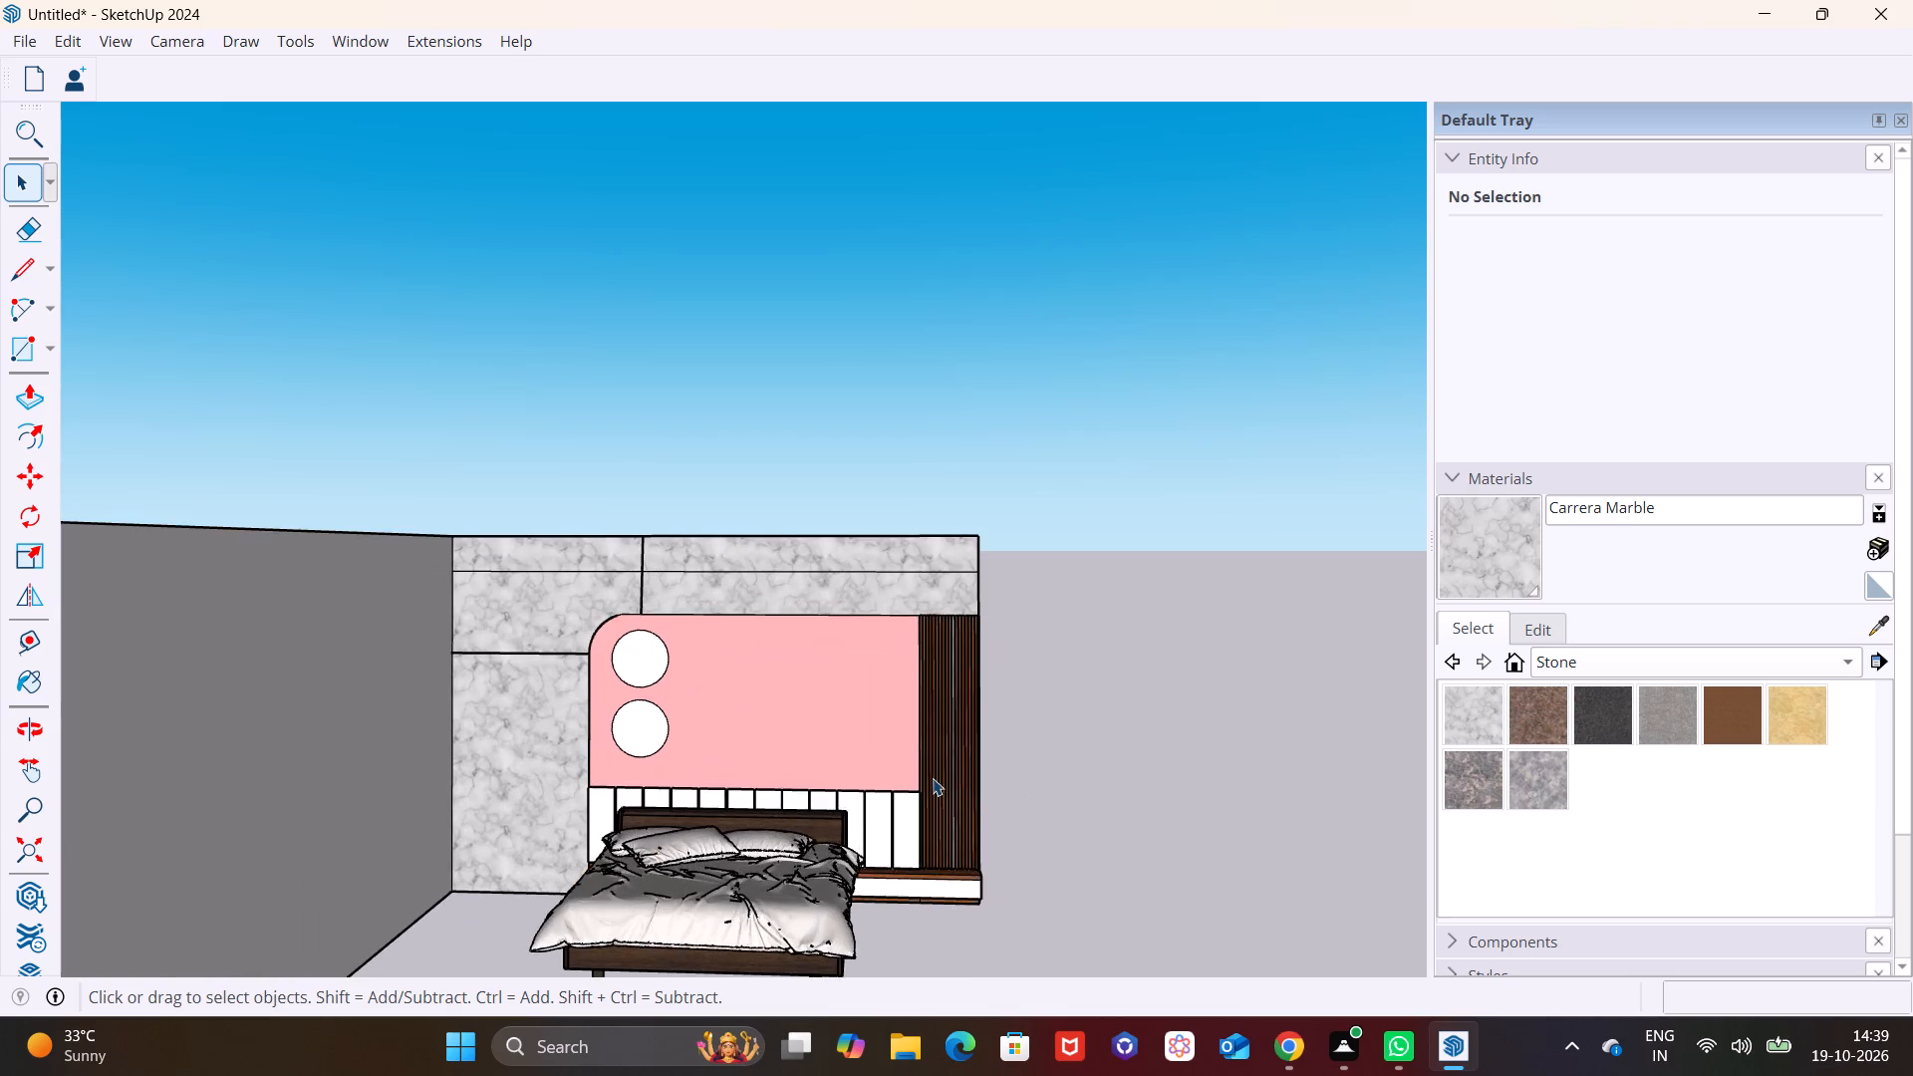
pyautogui.scroll(9, 933, 778)
pyautogui.moveTo(974, 721); pyautogui.dragTo(857, 800, button='middle')
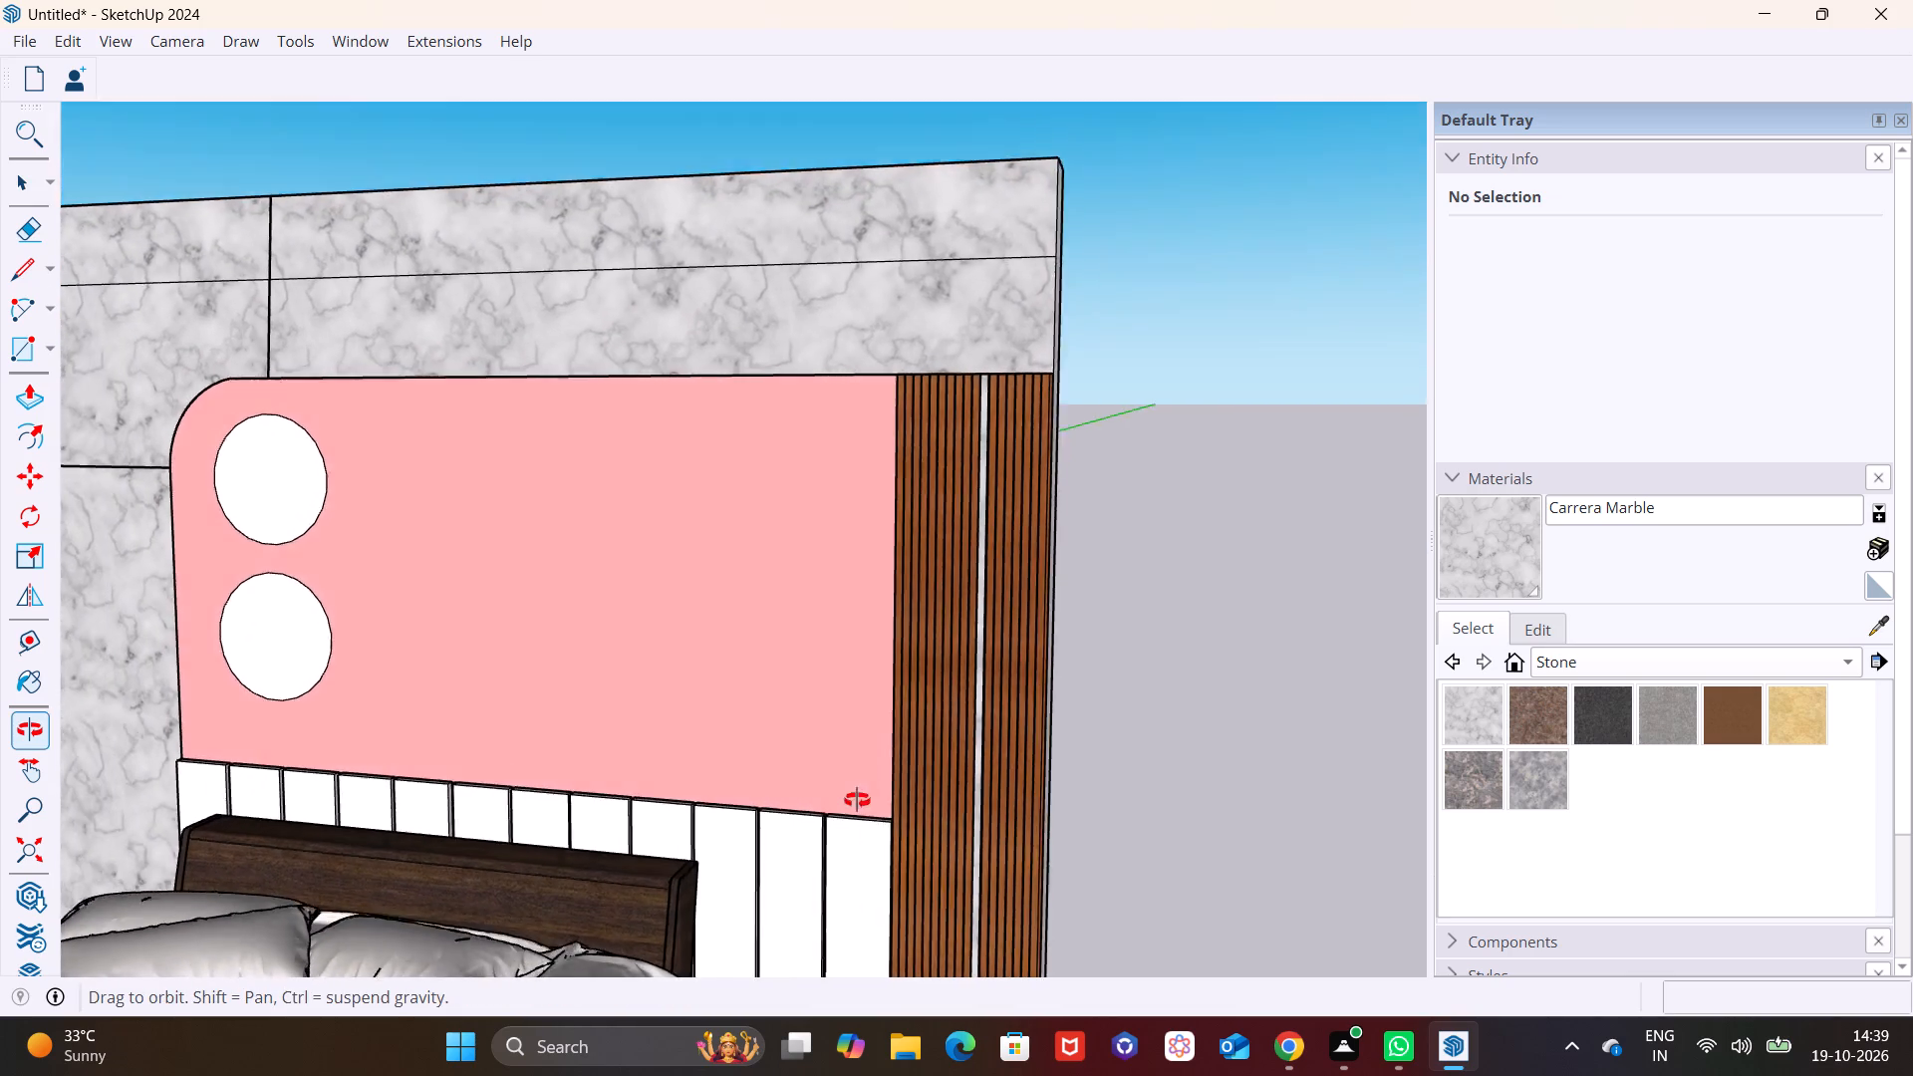
pyautogui.moveTo(857, 800); pyautogui.dragTo(838, 896, button='middle')
pyautogui.scroll(6, 955, 543)
pyautogui.moveTo(957, 521); pyautogui.dragTo(909, 723, button='middle')
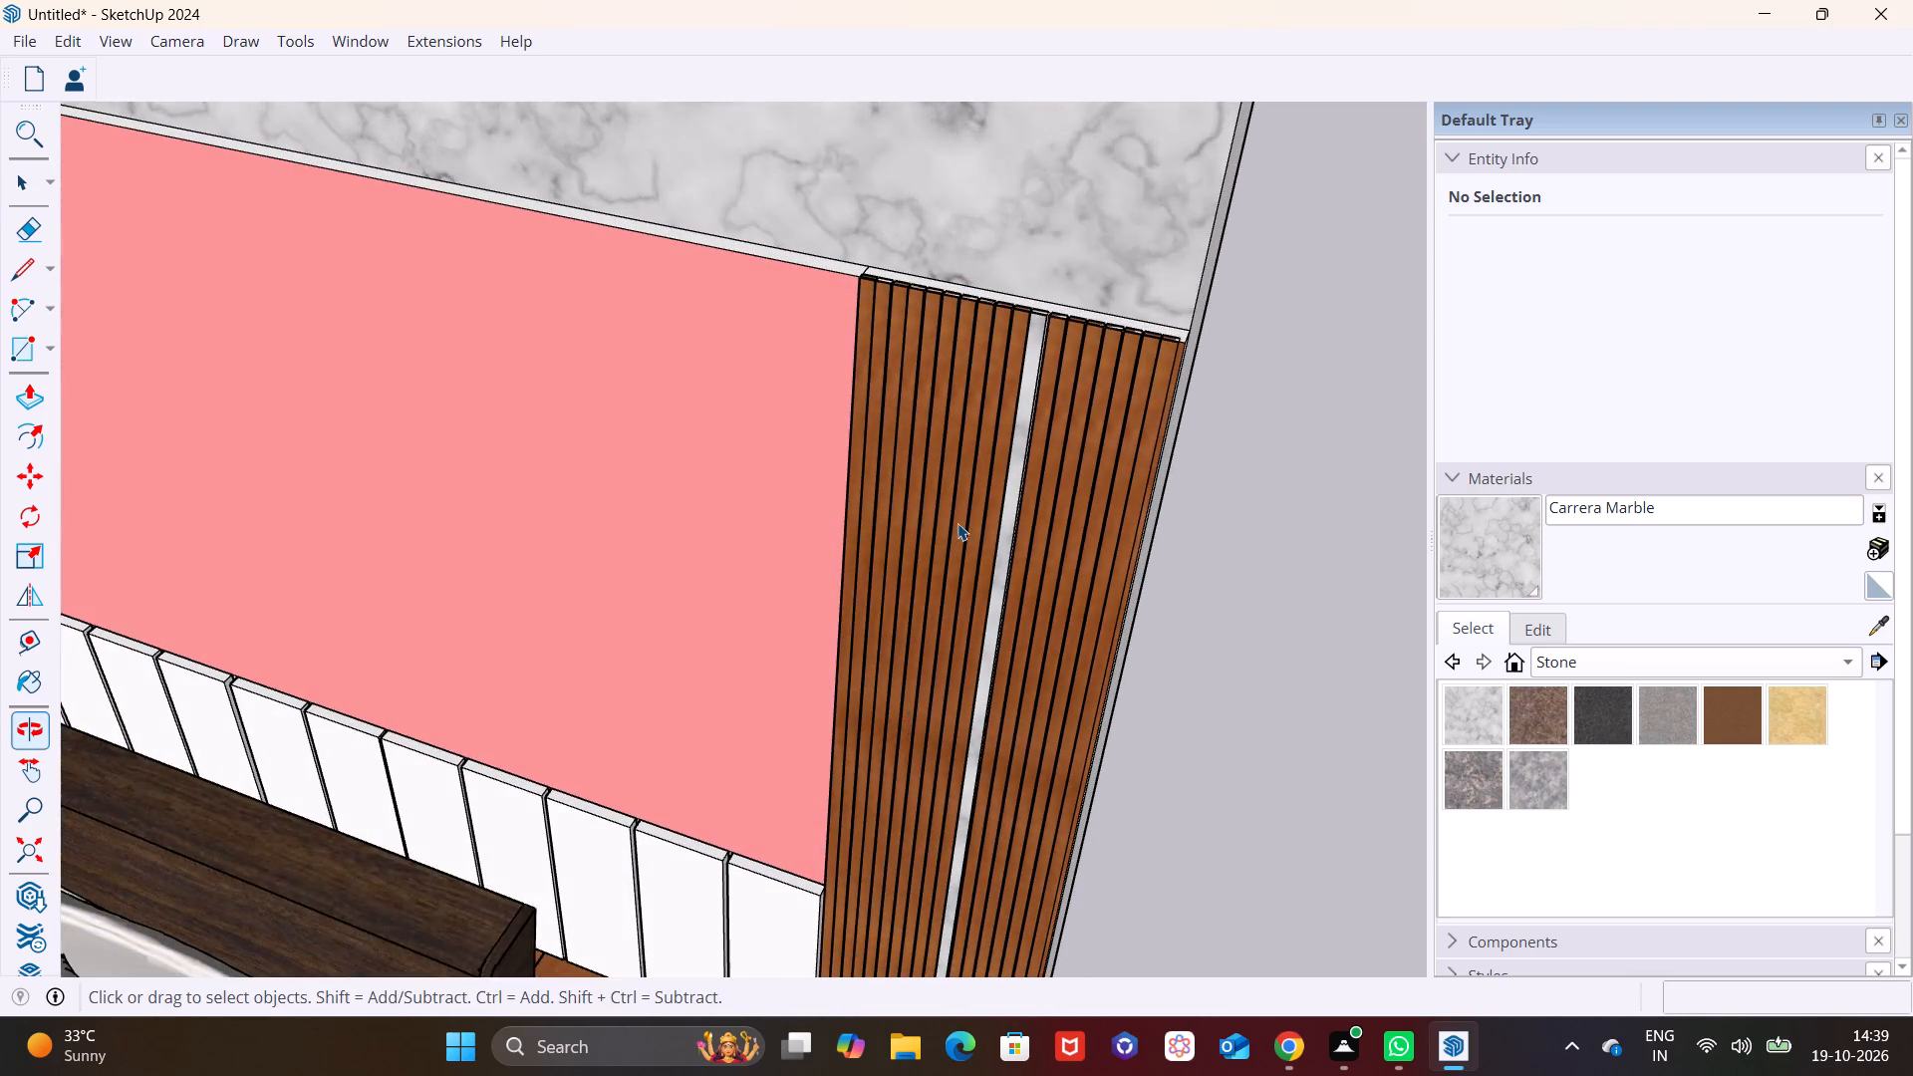
pyautogui.scroll(2, 973, 440)
pyautogui.moveTo(963, 435); pyautogui.dragTo(837, 634, button='middle')
pyautogui.click(925, 545)
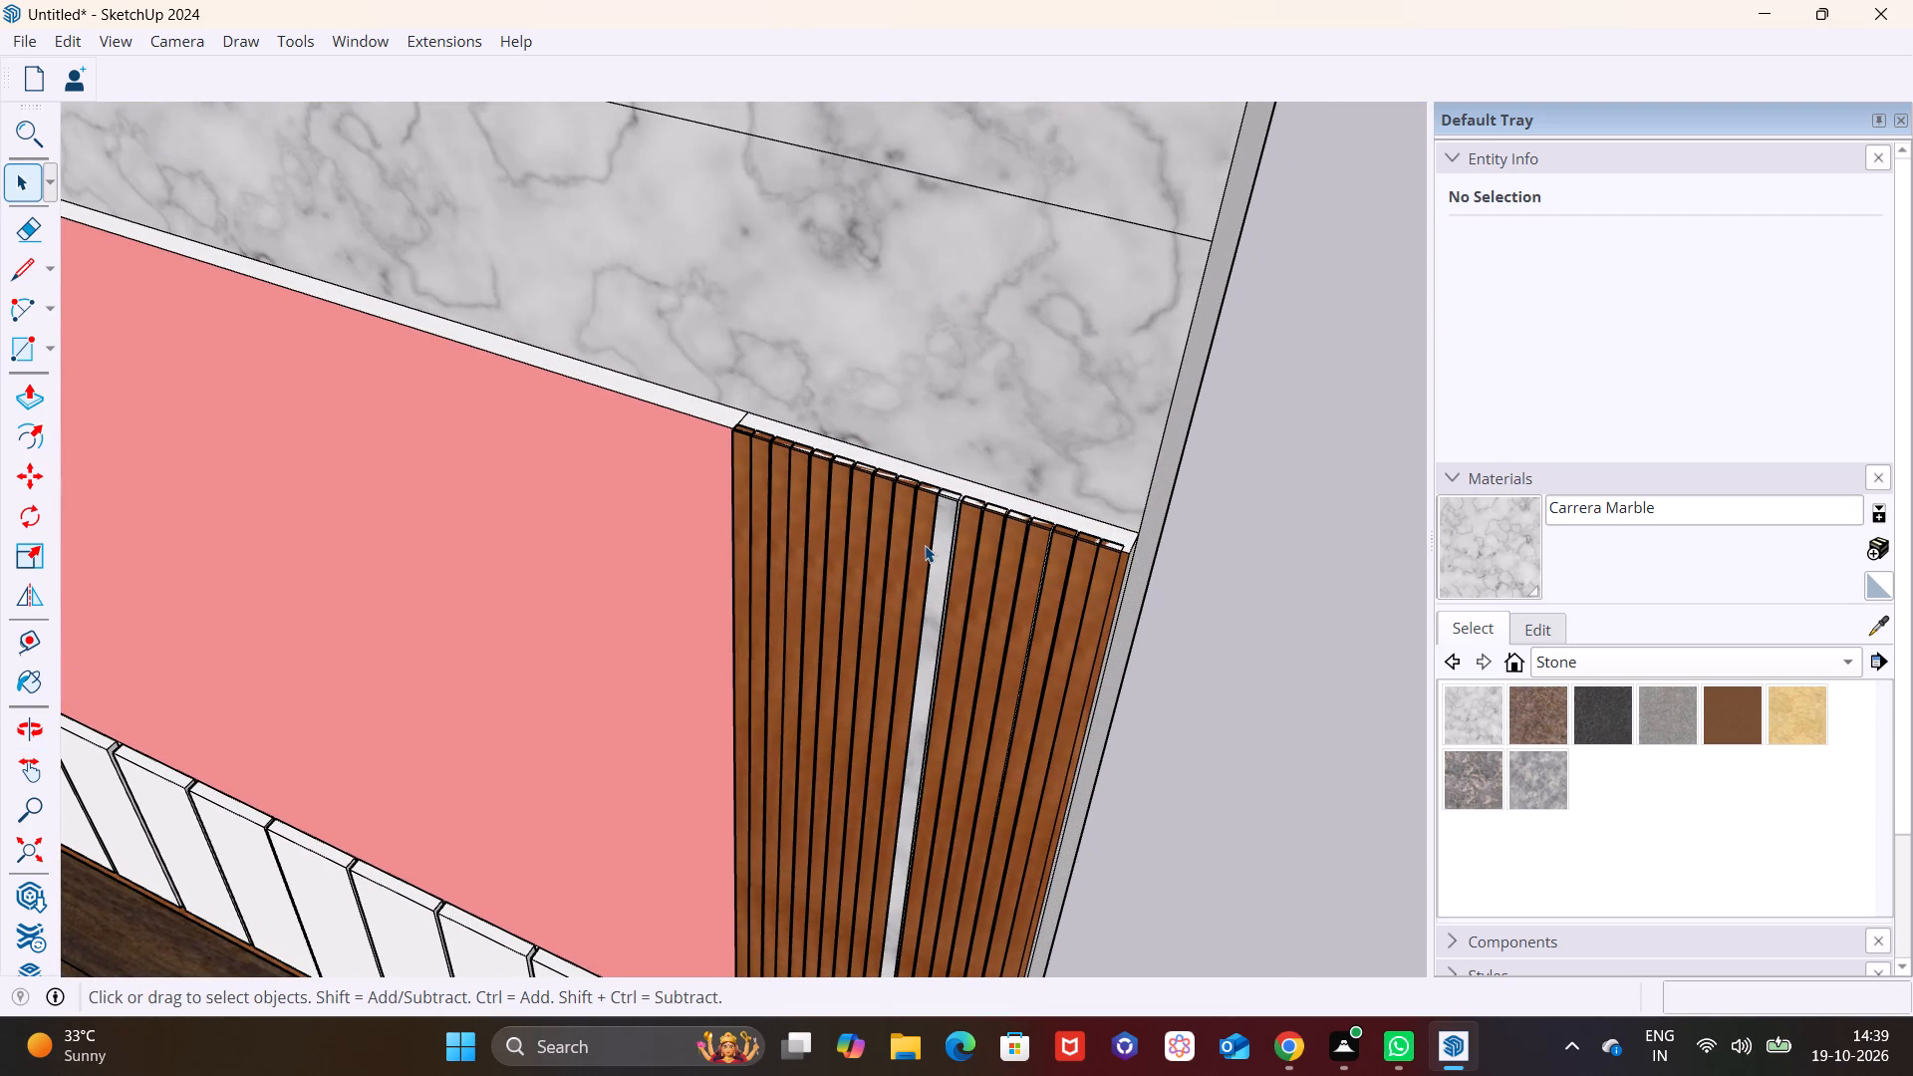
pyautogui.click(928, 541)
pyautogui.press('Delete')
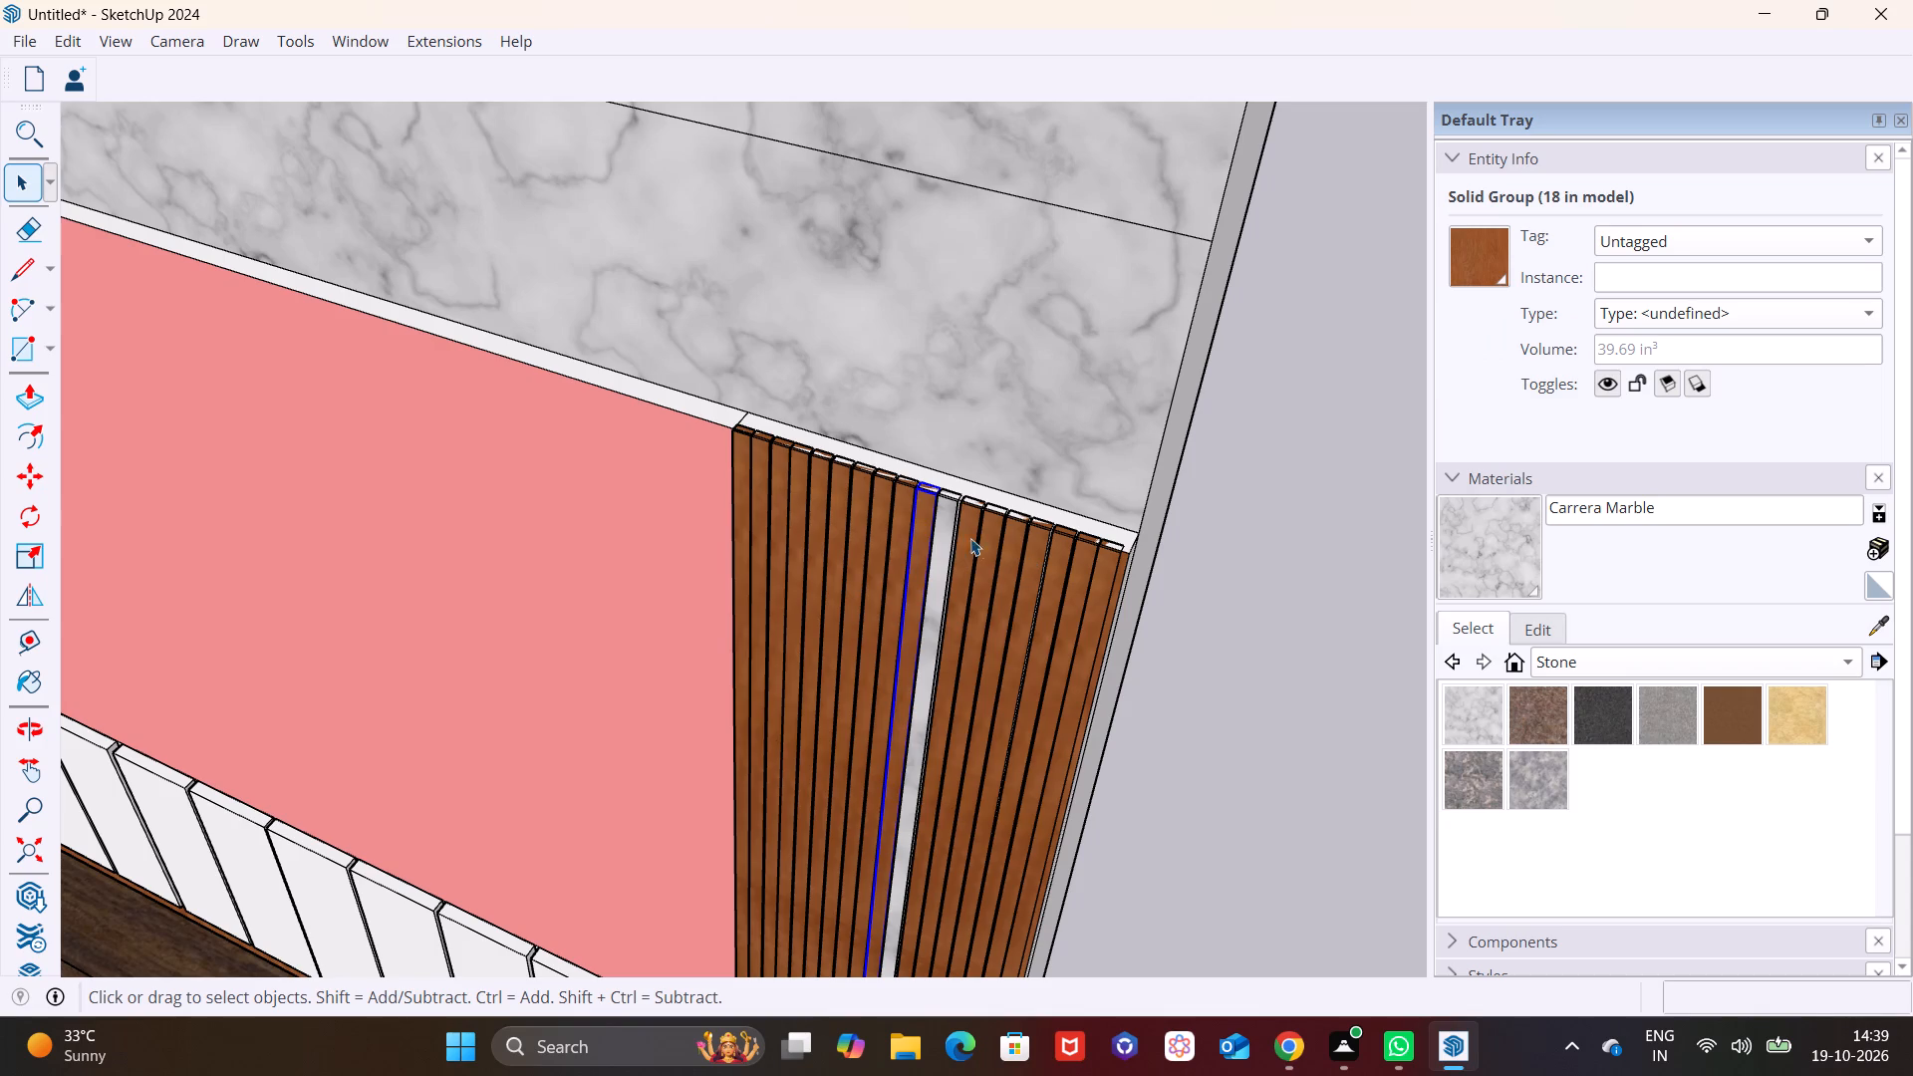
pyautogui.click(904, 516)
pyautogui.press('Delete')
pyautogui.click(872, 511)
pyautogui.press('Delete')
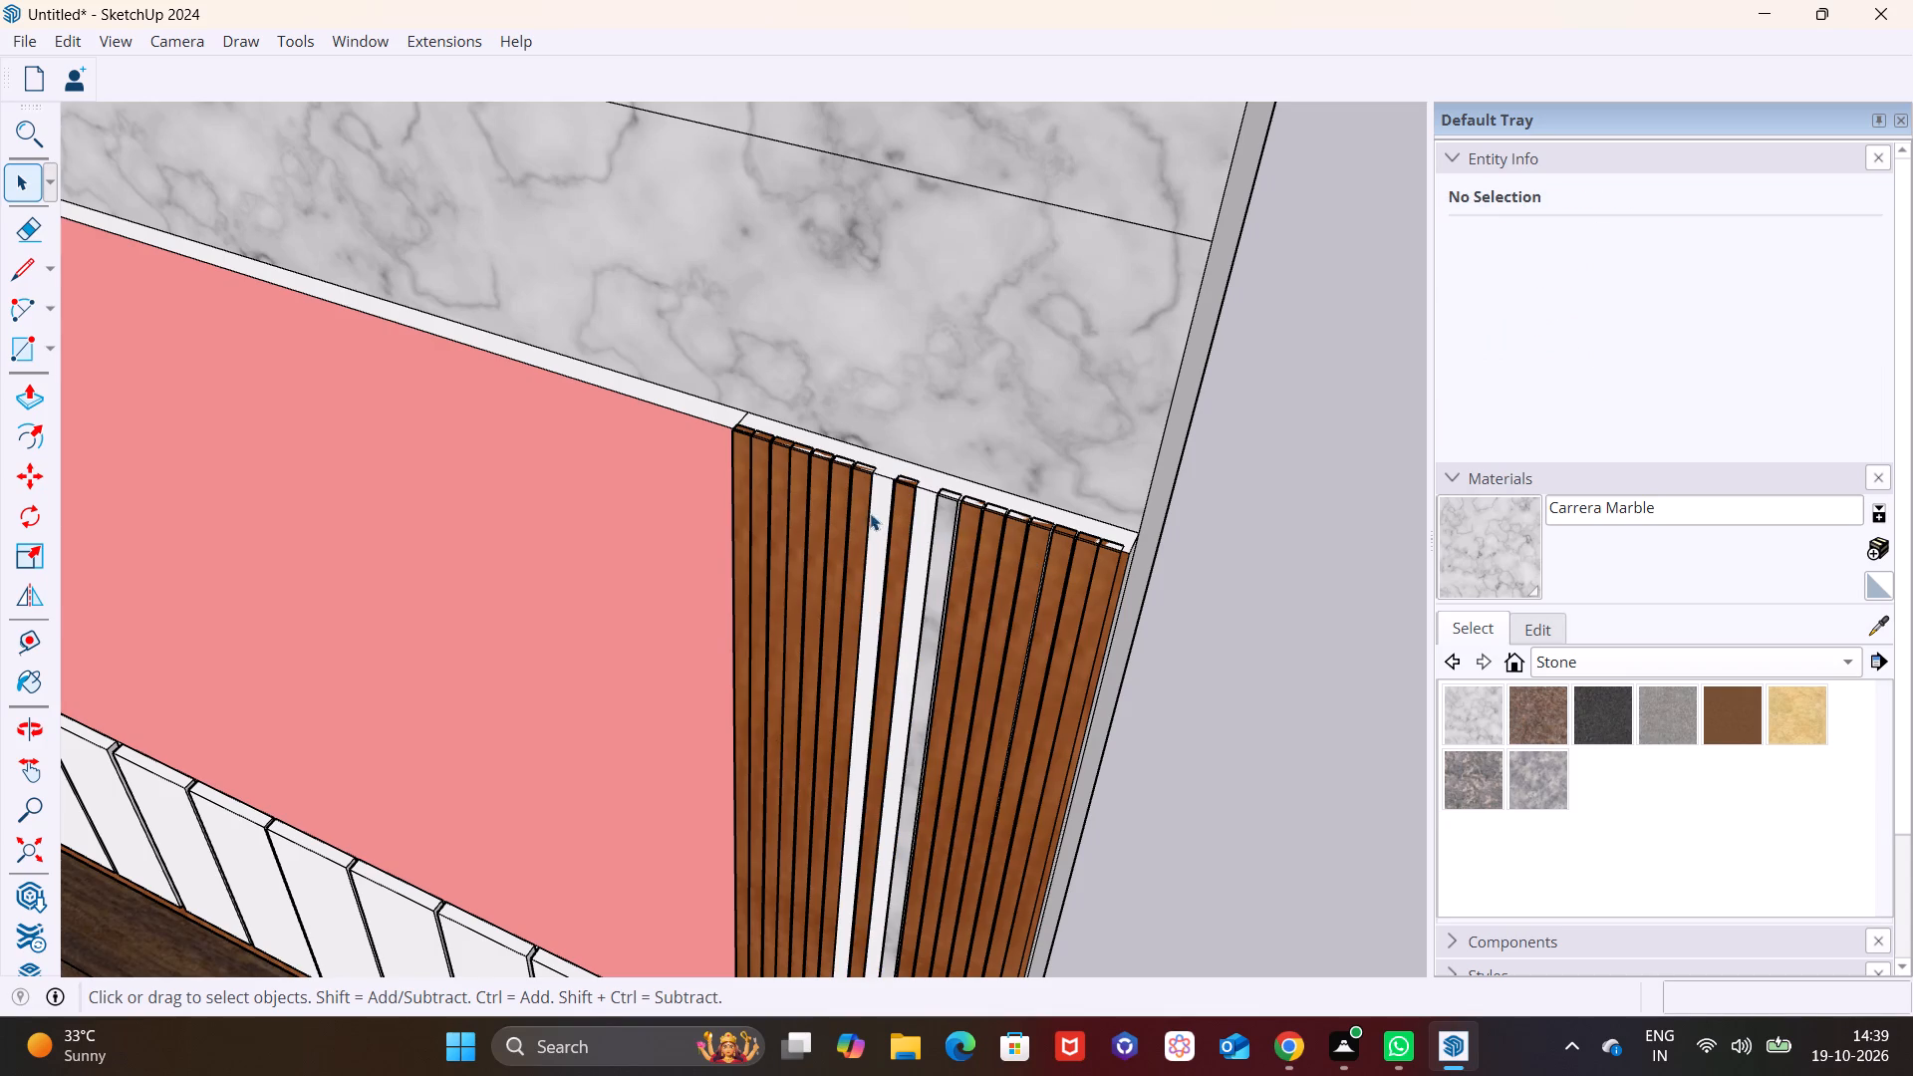
# Delete the second and fourth wooden slats counted from the pink panel's edge.
pyautogui.click(756, 479)
pyautogui.click(764, 473)
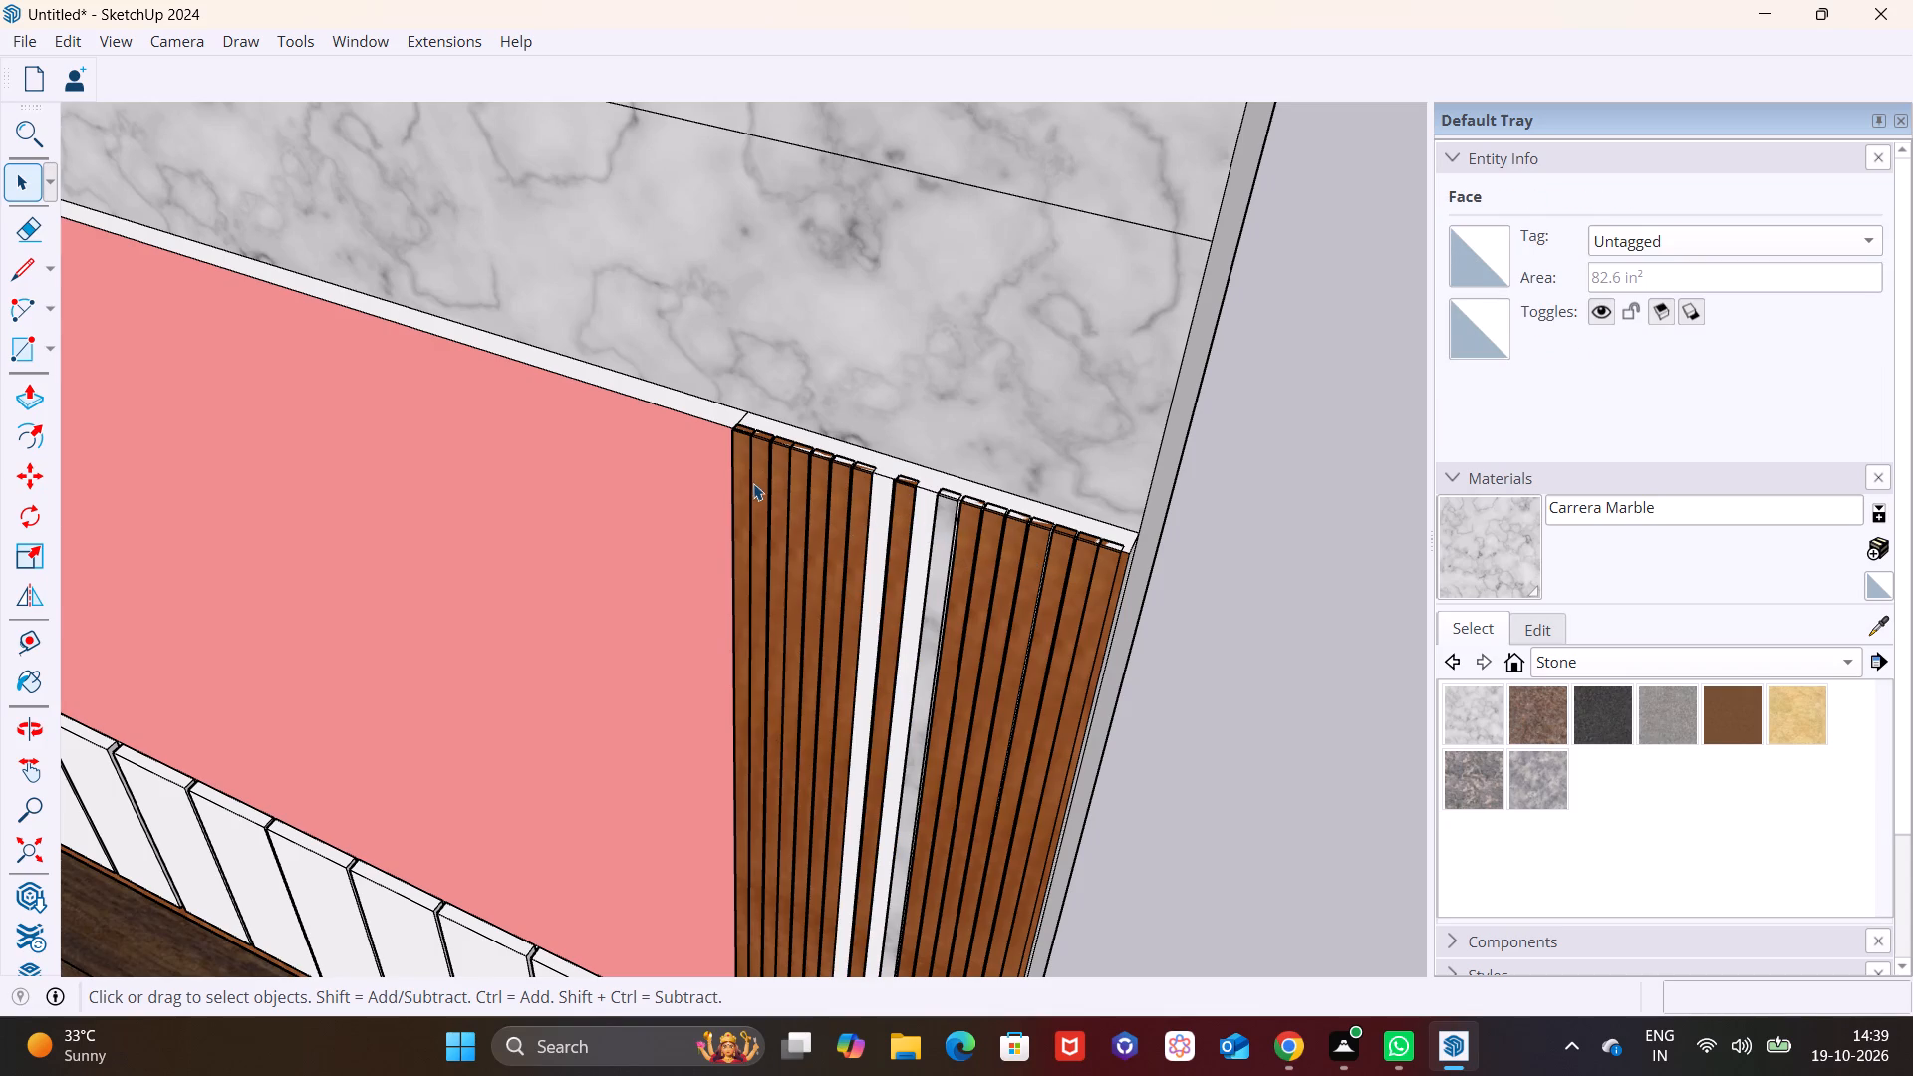
pyautogui.doubleClick(753, 483)
pyautogui.press('Delete')
pyautogui.click(761, 503)
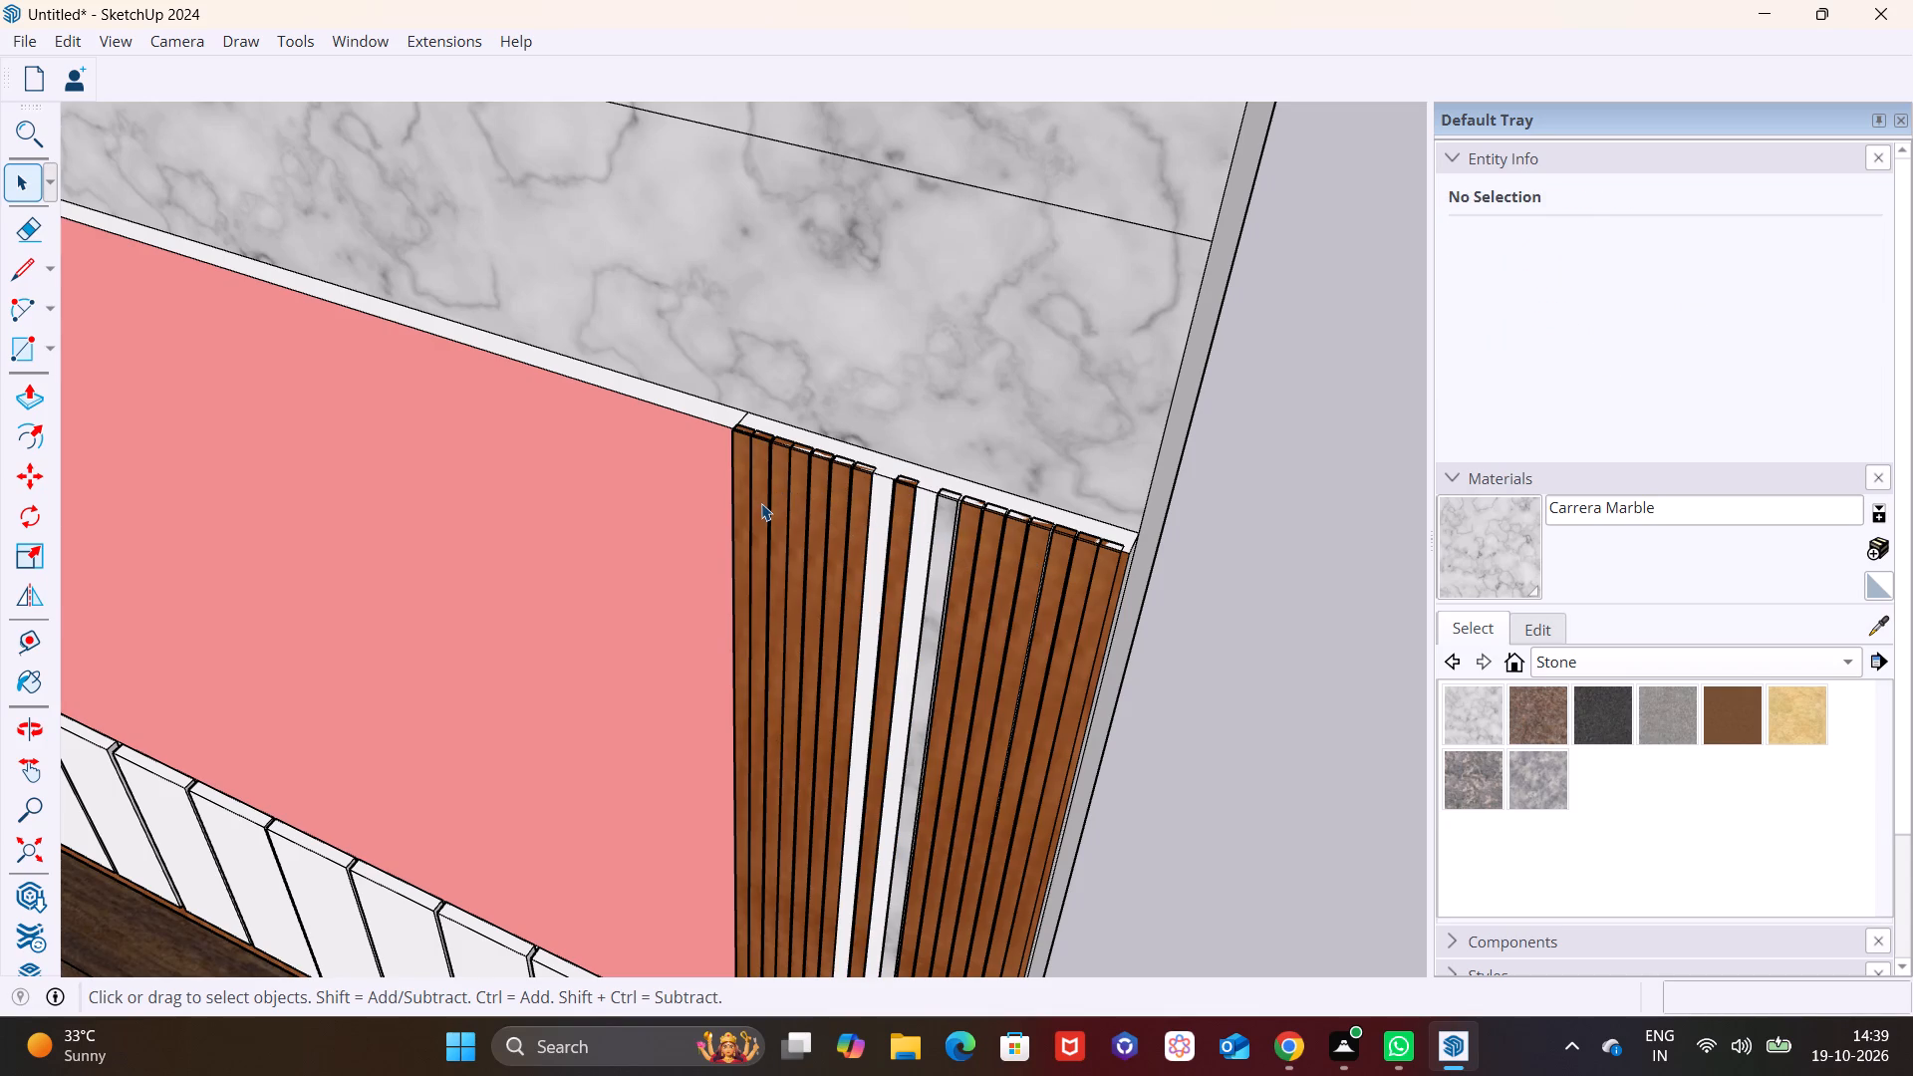
pyautogui.press('Delete')
pyautogui.click(801, 500)
pyautogui.click(801, 500)
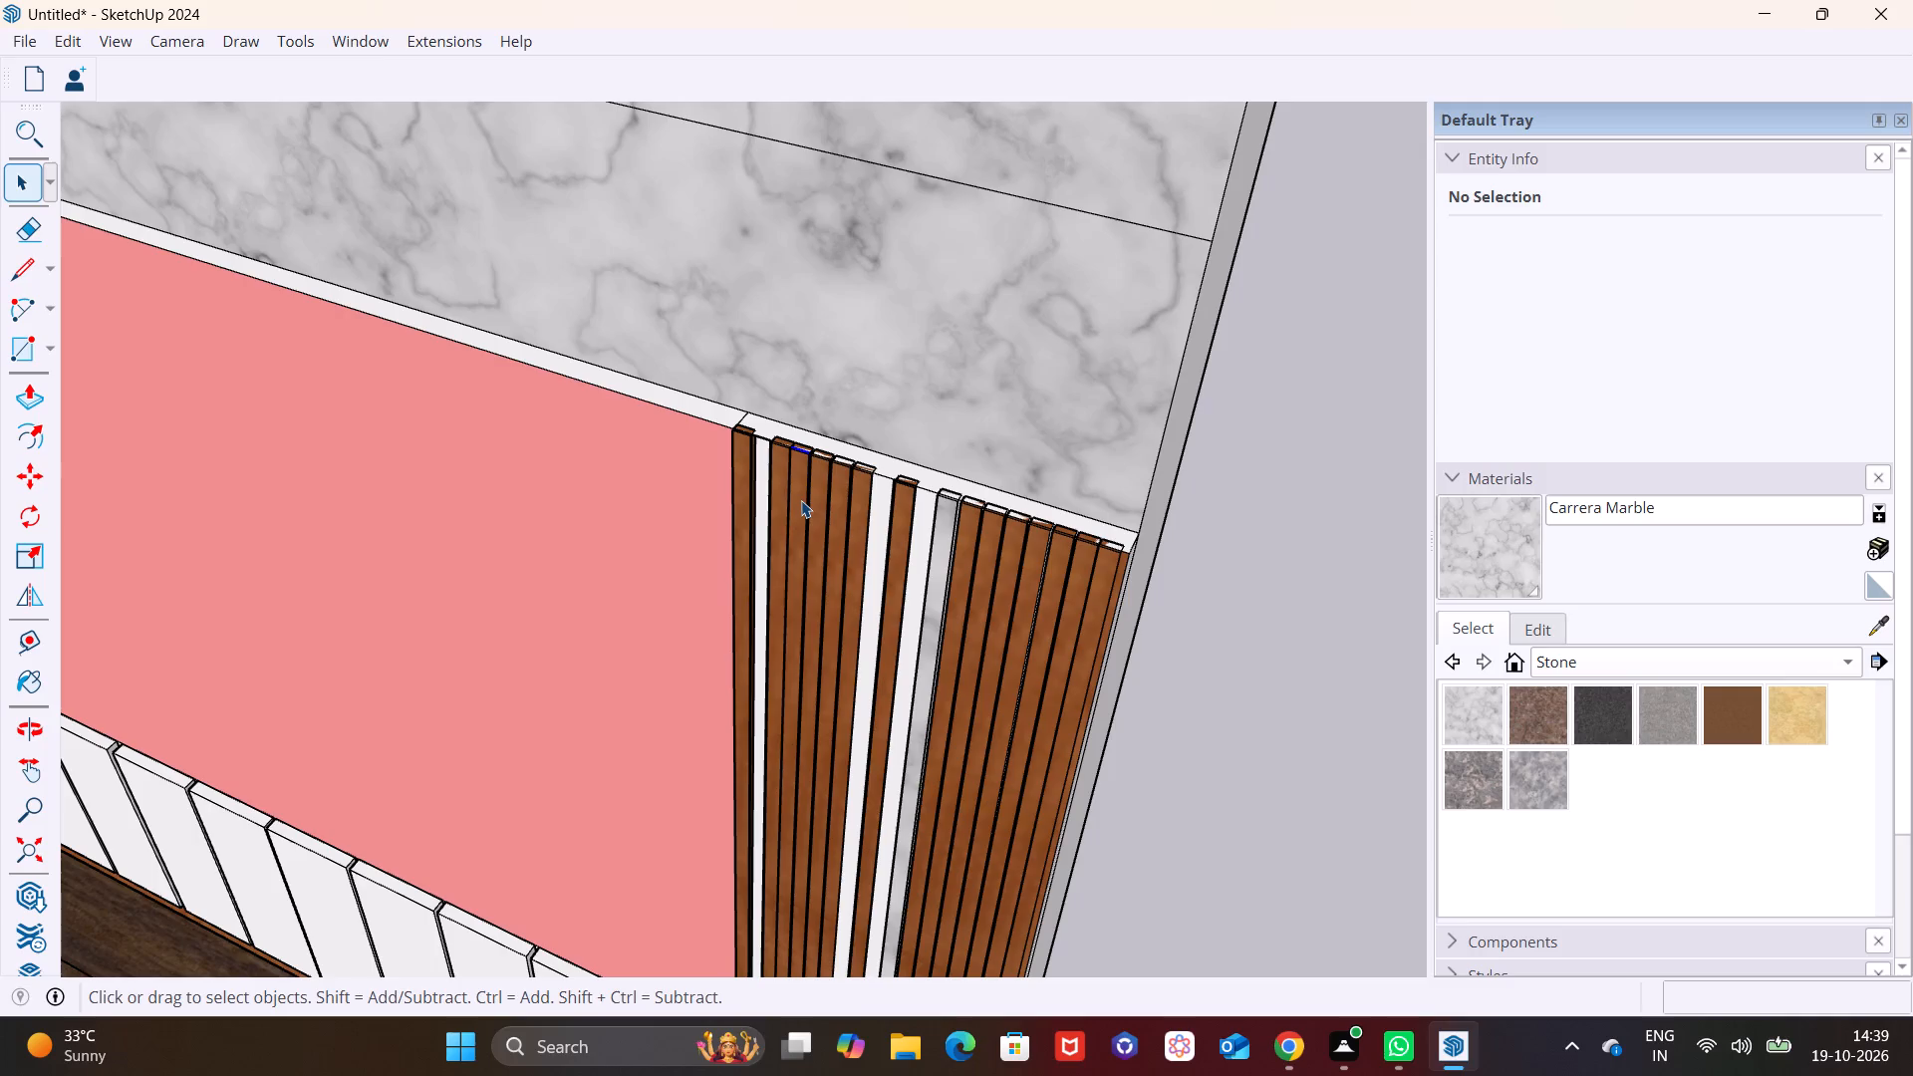
pyautogui.press('Delete')
pyautogui.press('Delete')
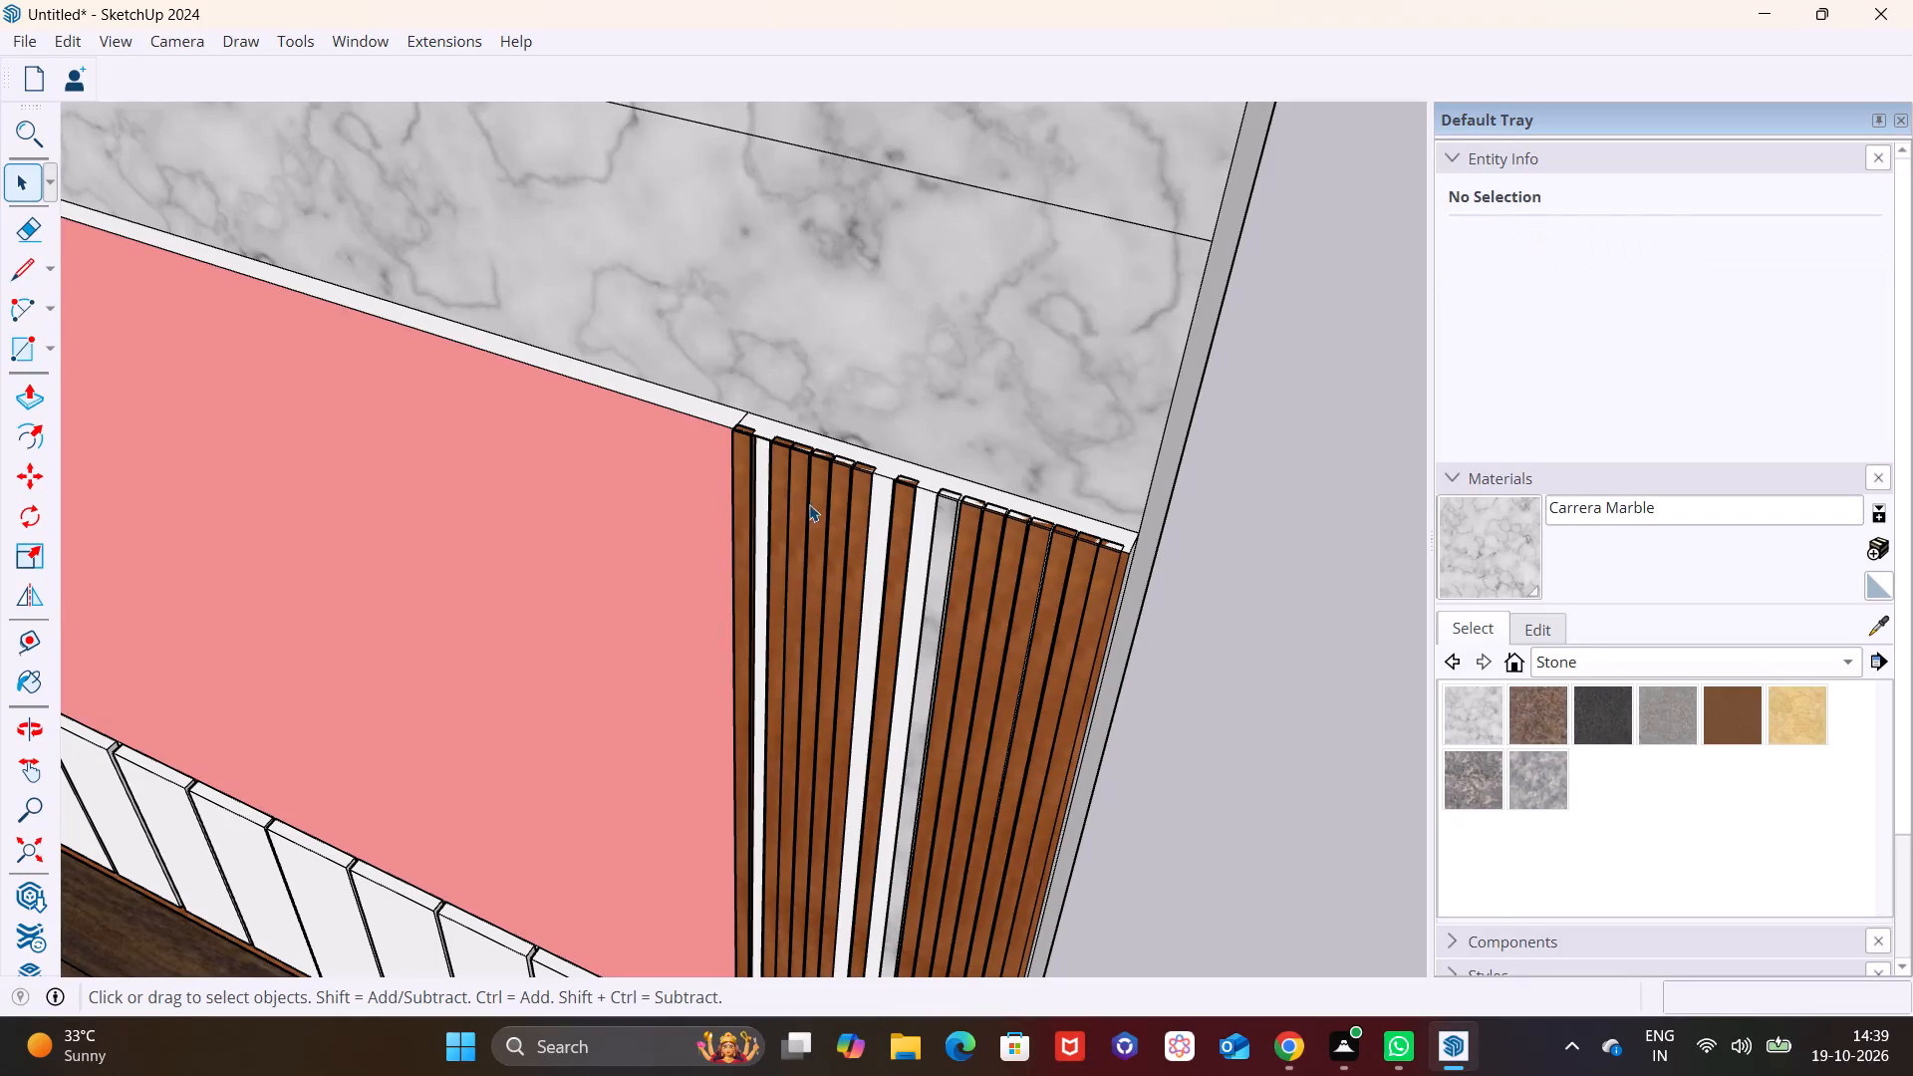
pyautogui.click(800, 500)
pyautogui.press('Delete')
# Delete the wooden slat in the middle of the remaining adjoining trio between the pink panel and the marble slat.
pyautogui.click(841, 499)
pyautogui.click(841, 499)
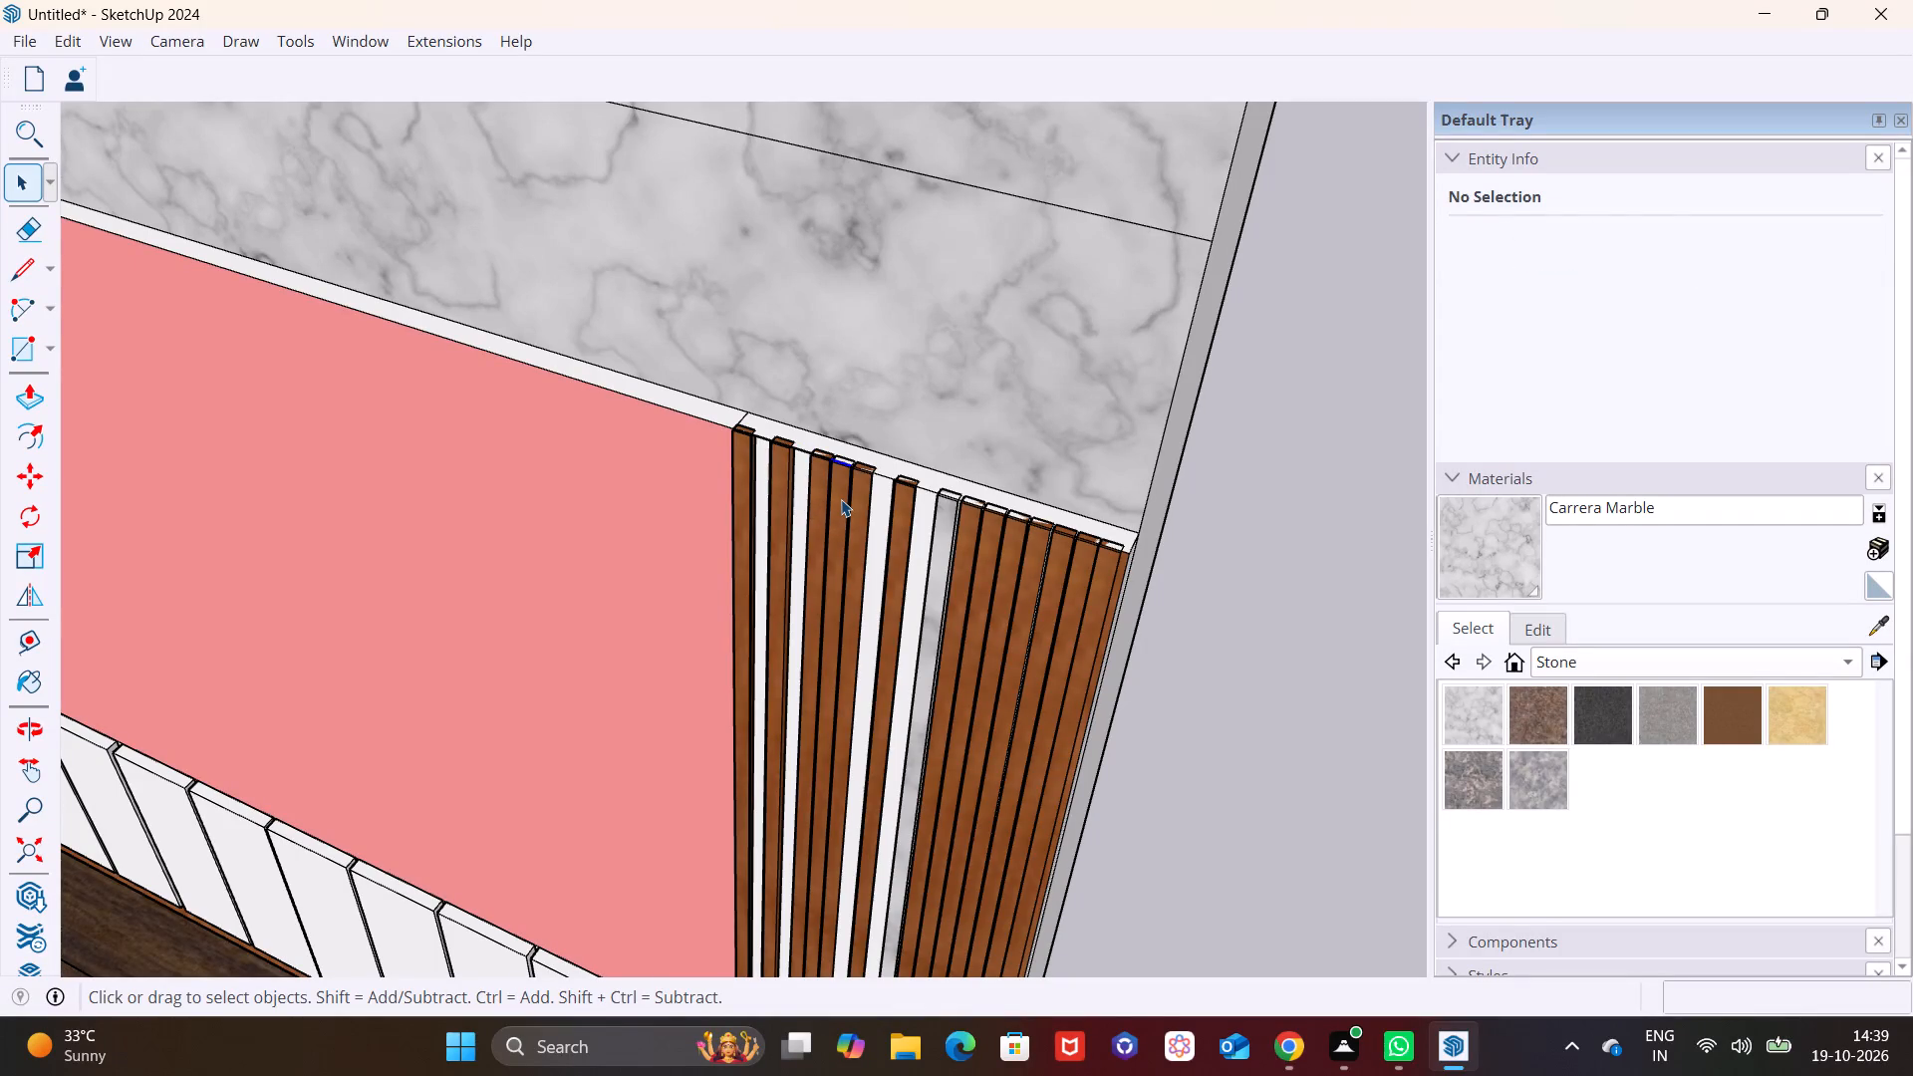
pyautogui.click(840, 513)
pyautogui.doubleClick(834, 526)
pyautogui.press('Delete')
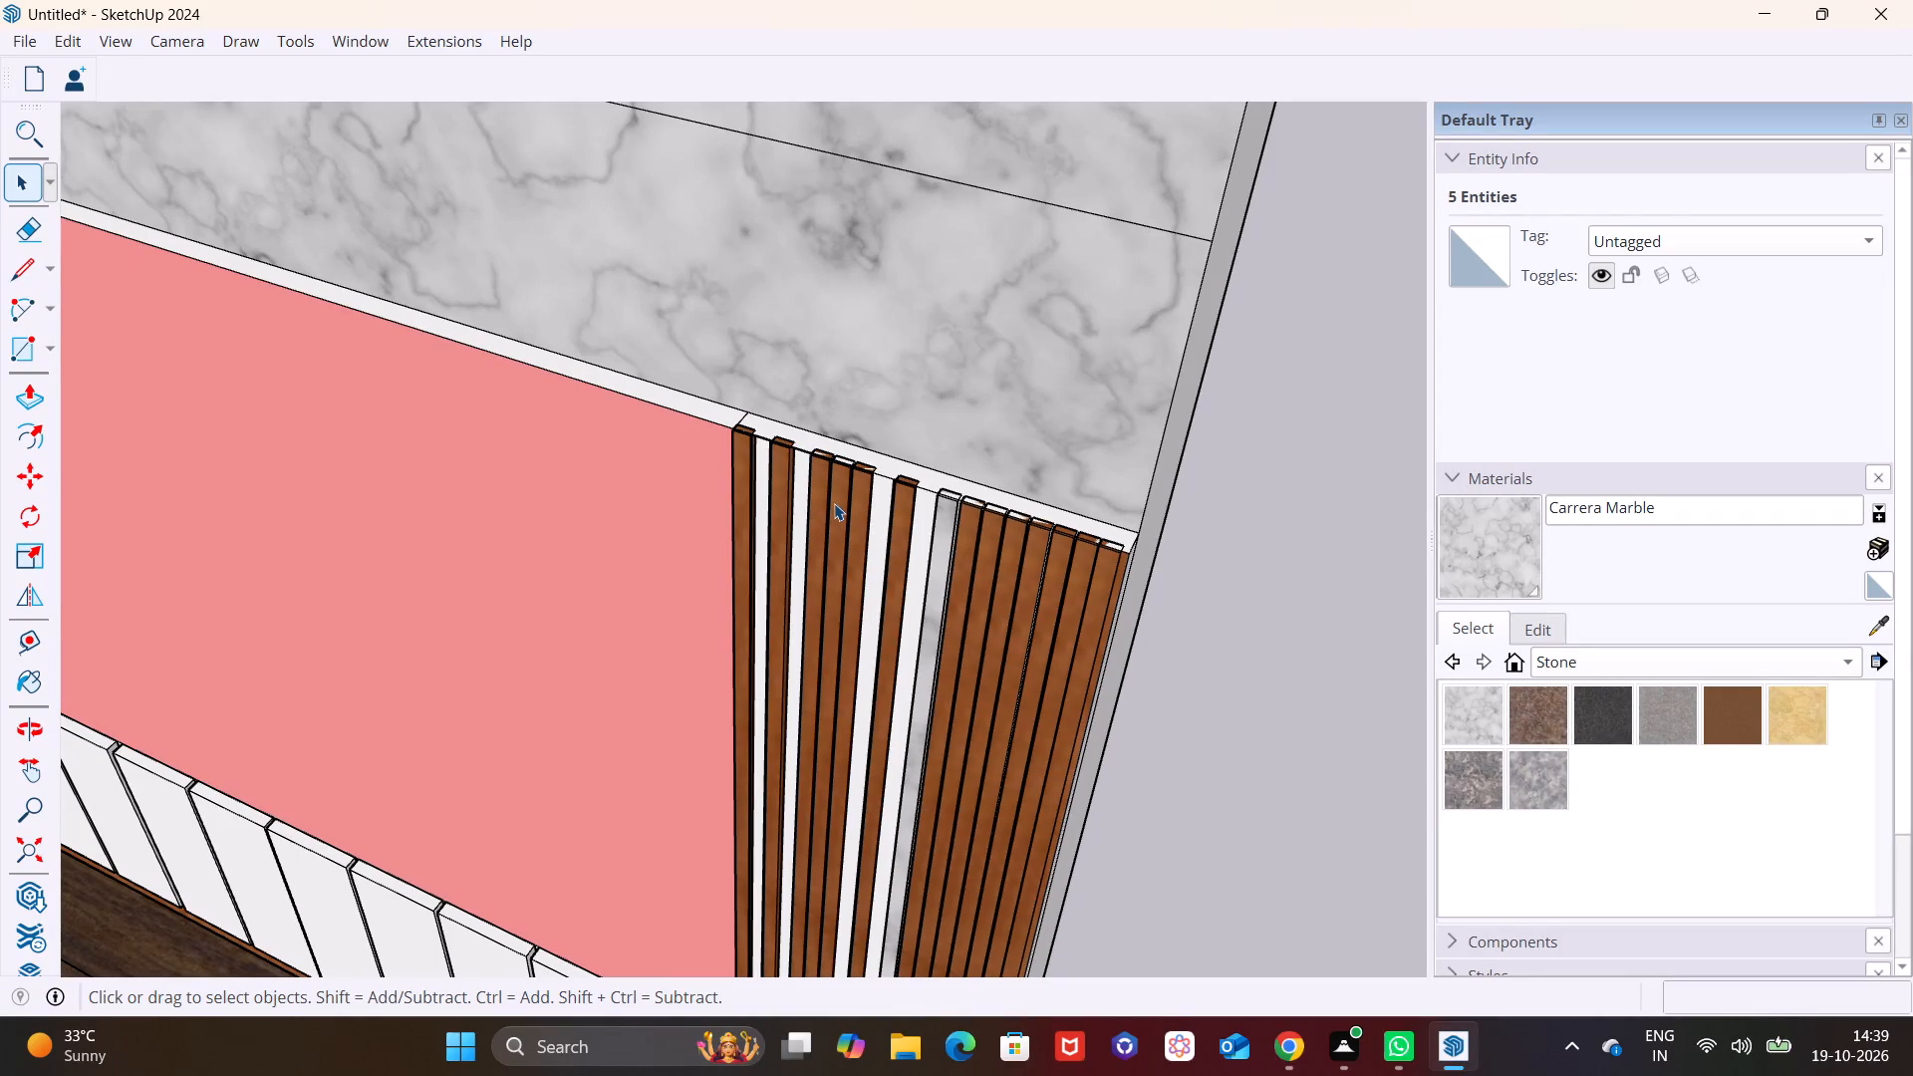
pyautogui.click(834, 503)
pyautogui.press('Delete')
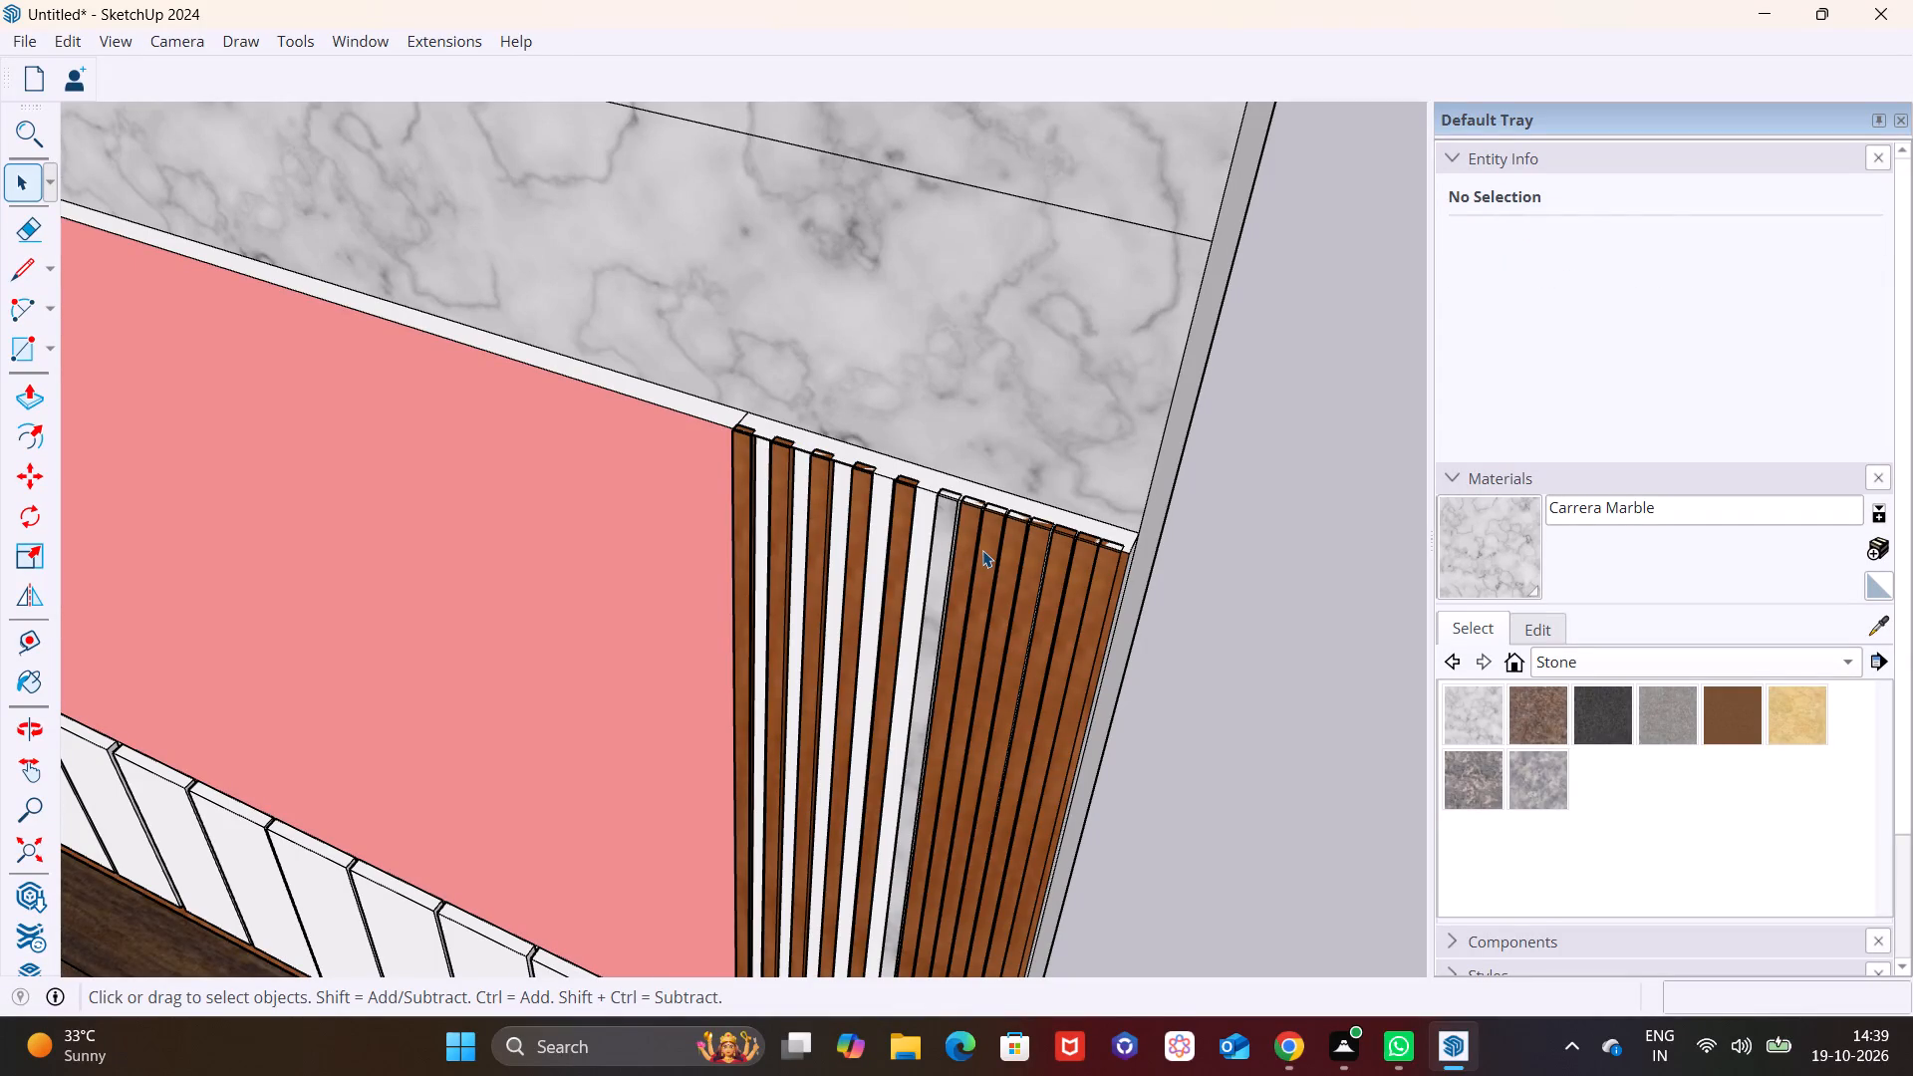
# Push/Pull the side face of the slat adjoining the pink panel outward by about 7/8", toward the neighbouring slat.
pyautogui.scroll(-20, 987, 541)
pyautogui.scroll(-1, 987, 541)
pyautogui.moveTo(978, 711); pyautogui.dragTo(1205, 468, button='middle')
pyautogui.scroll(3, 1064, 625)
pyautogui.scroll(-3, 967, 598)
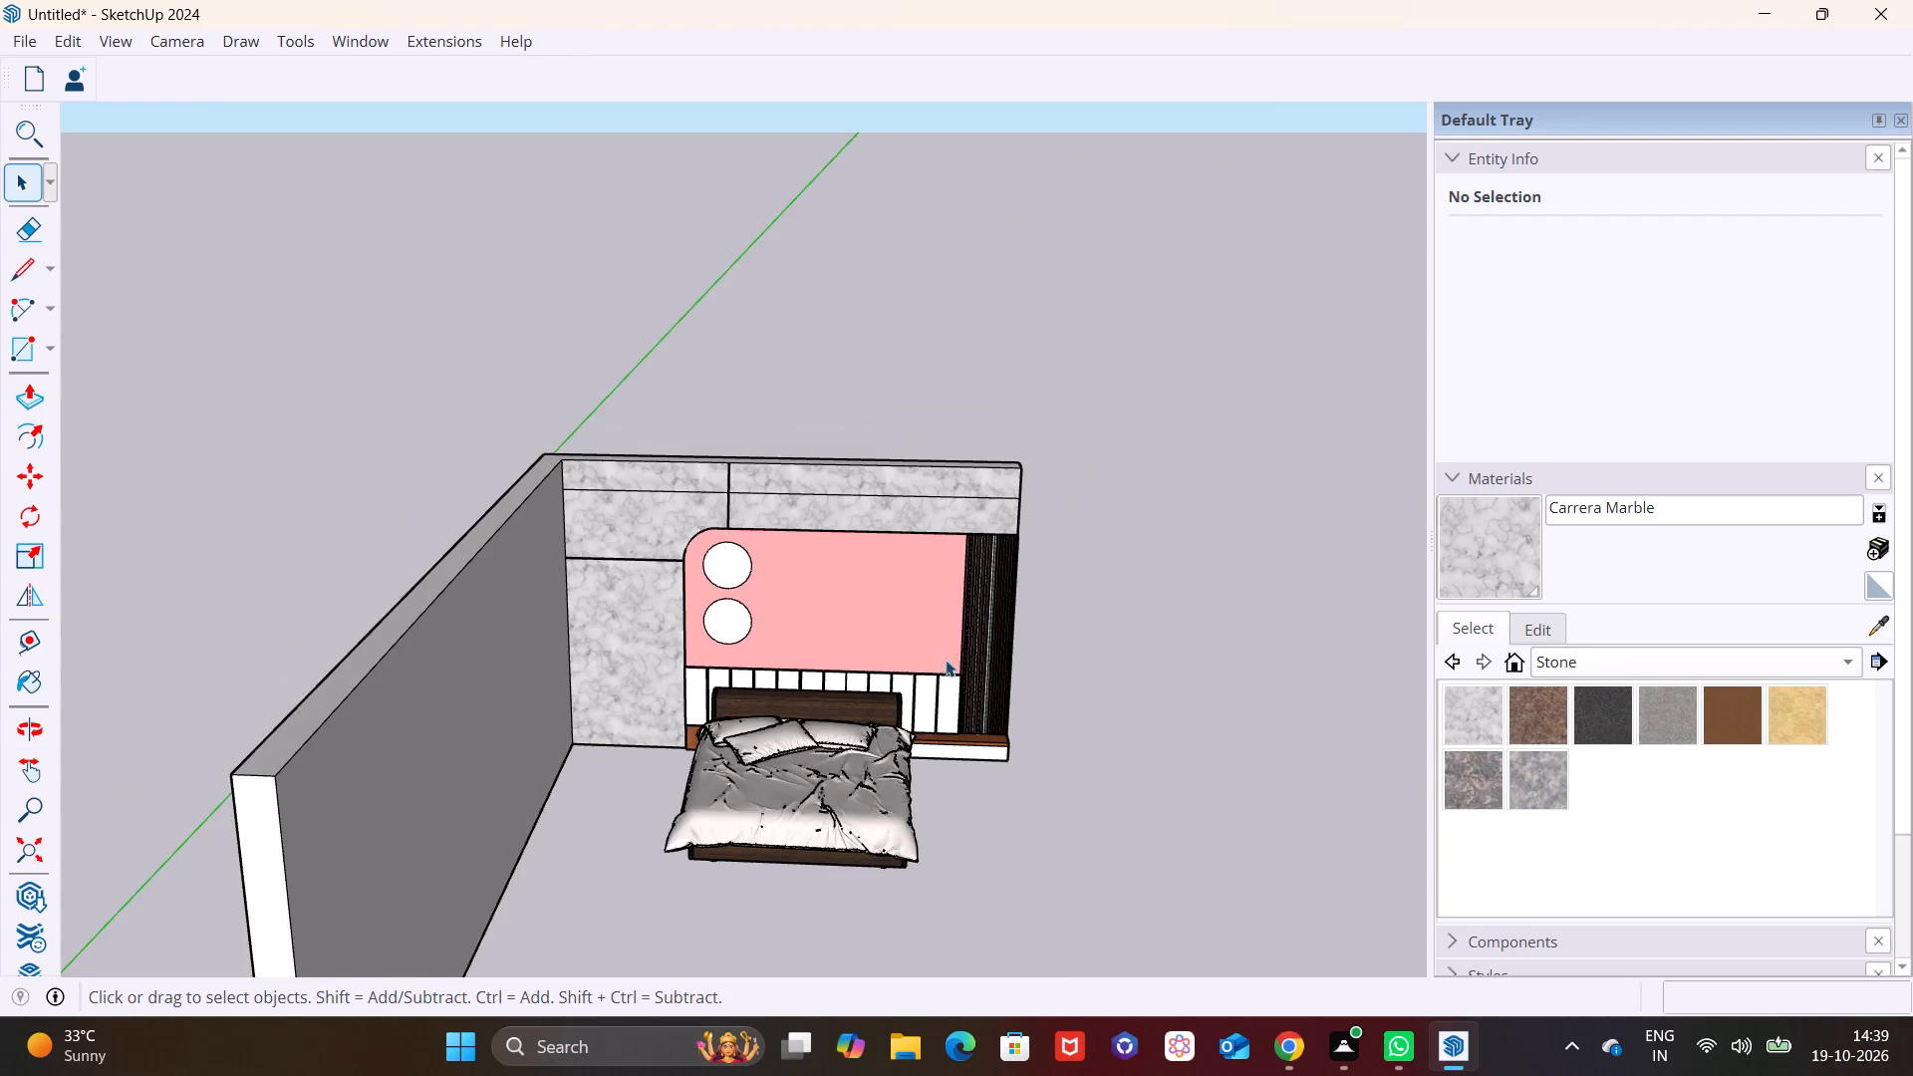
pyautogui.moveTo(943, 676); pyautogui.dragTo(895, 559, button='middle')
pyautogui.scroll(7, 977, 598)
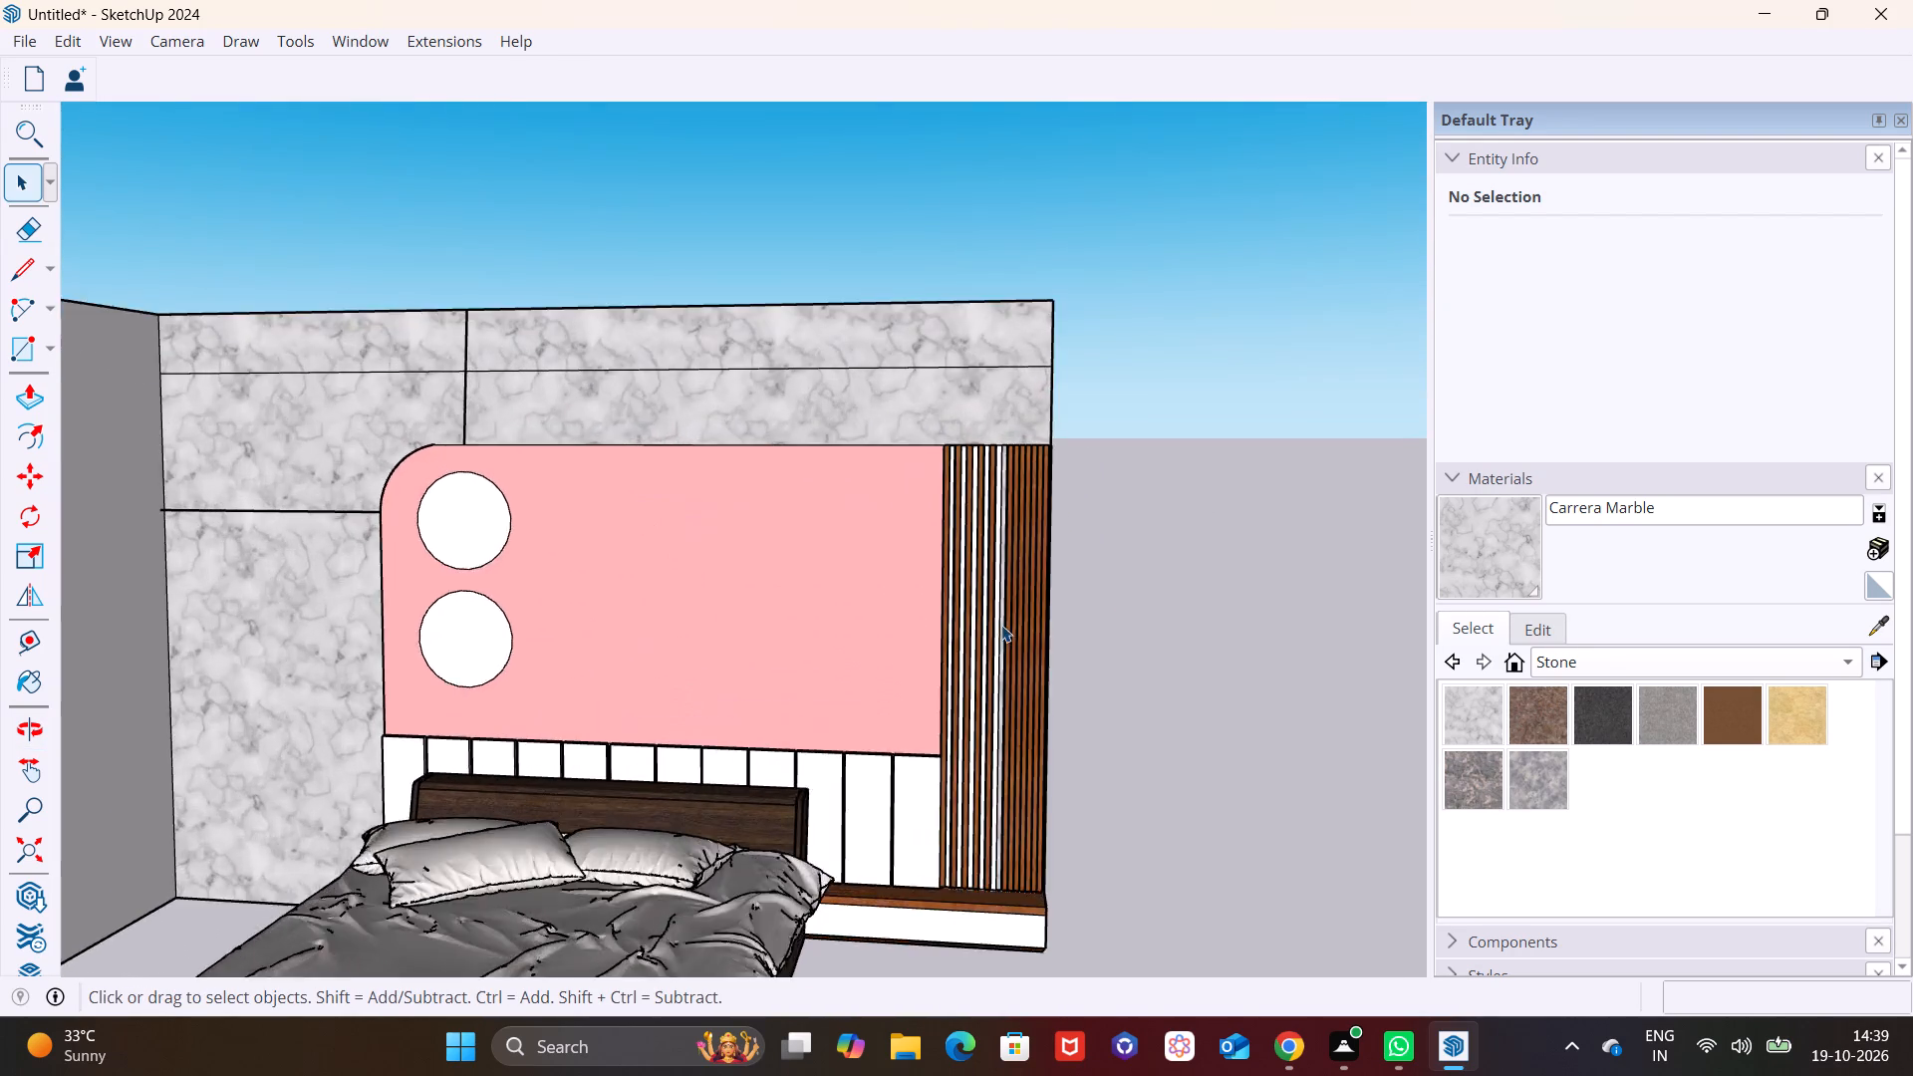
pyautogui.scroll(4, 1001, 625)
pyautogui.moveTo(968, 696); pyautogui.dragTo(781, 944, button='middle')
pyautogui.scroll(3, 979, 456)
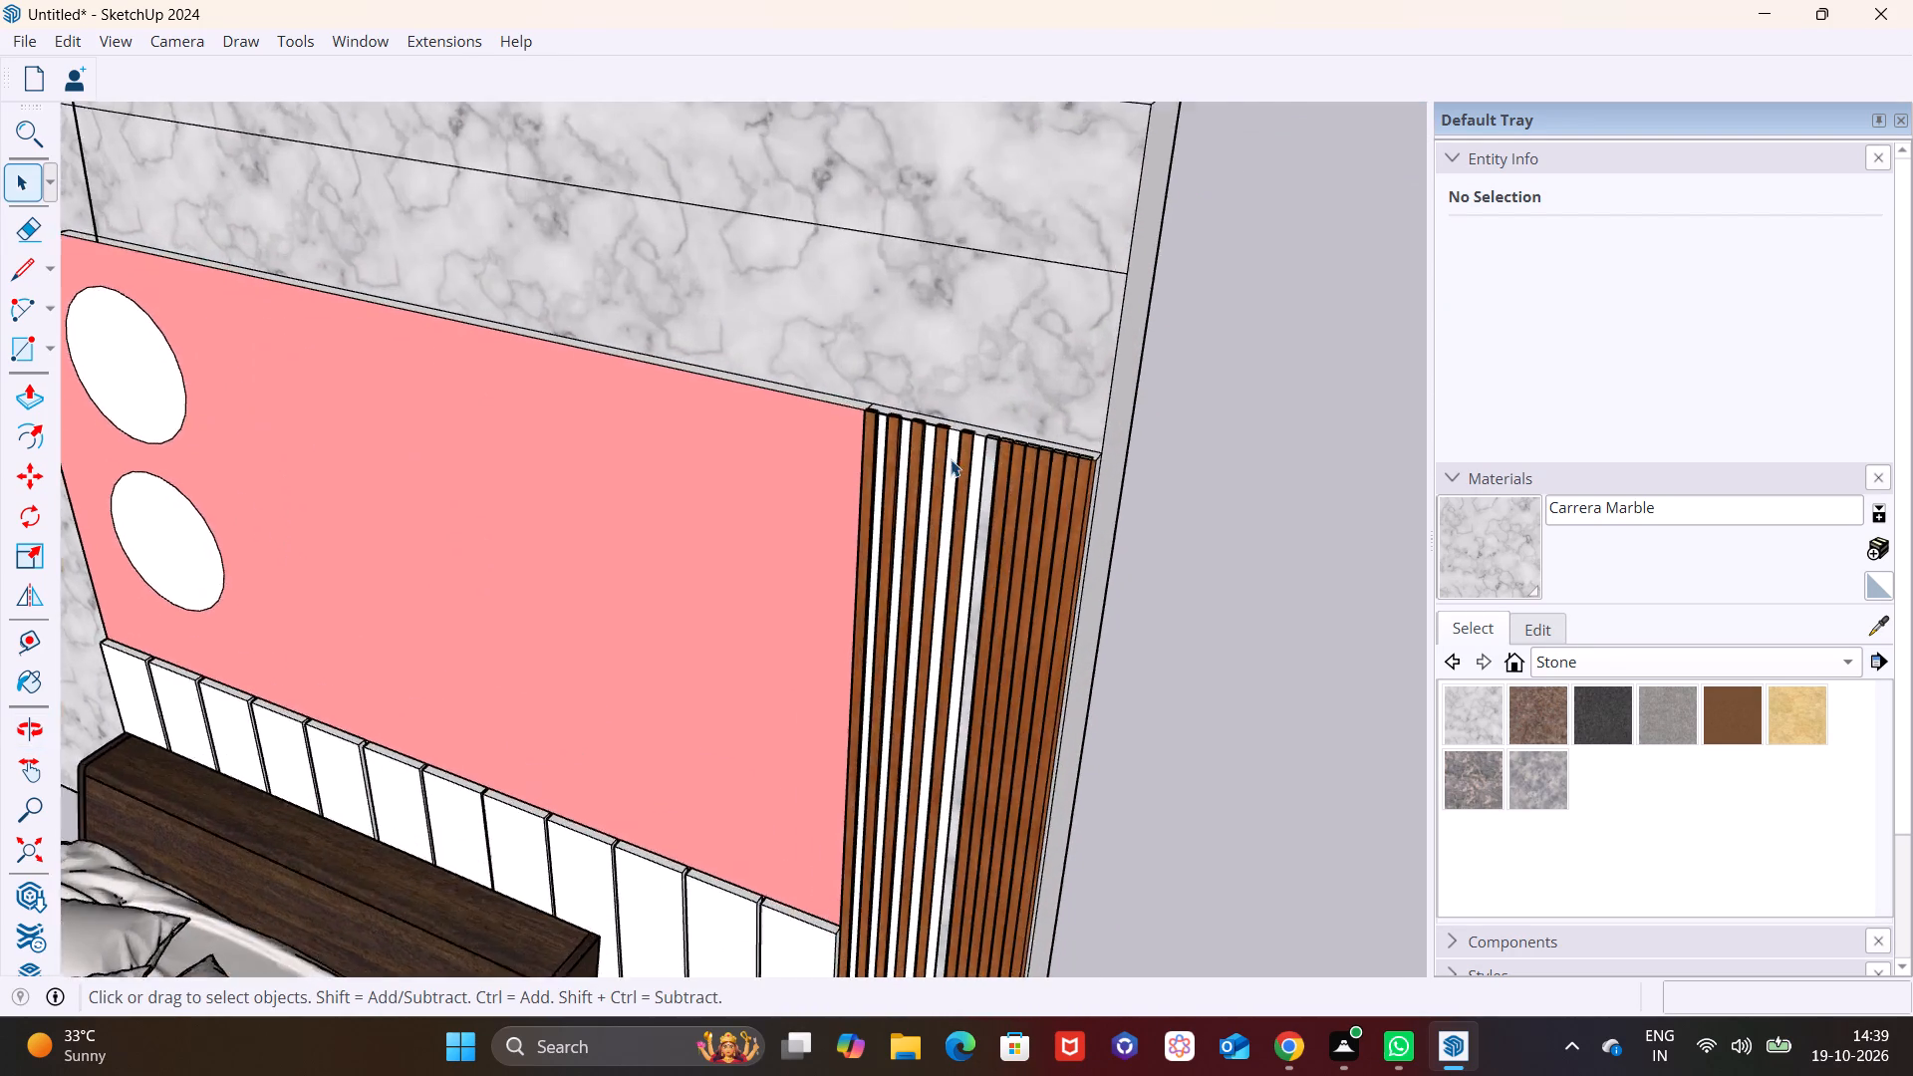
pyautogui.scroll(12, 951, 459)
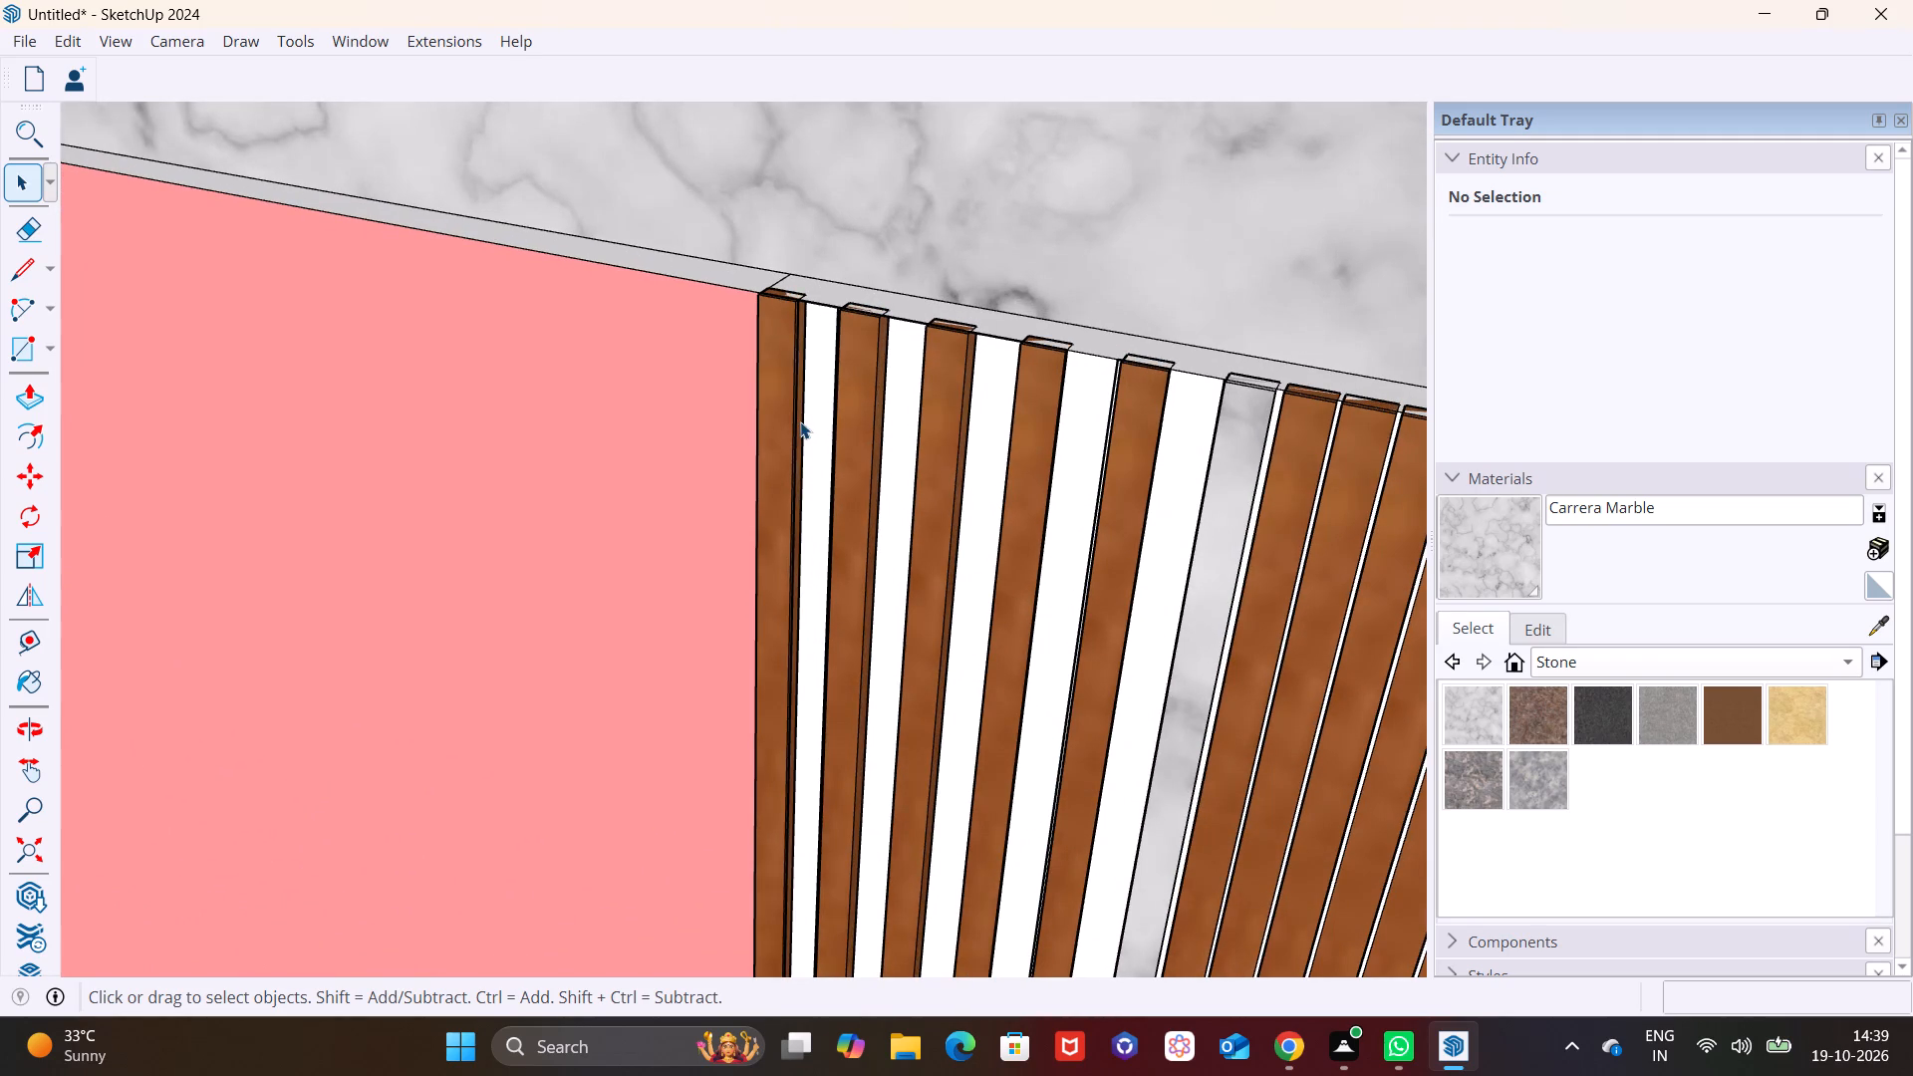
pyautogui.click(800, 421)
pyautogui.tripleClick(800, 421)
pyautogui.click(800, 421)
pyautogui.scroll(10, 800, 421)
pyautogui.click(799, 422)
pyautogui.click(28, 399)
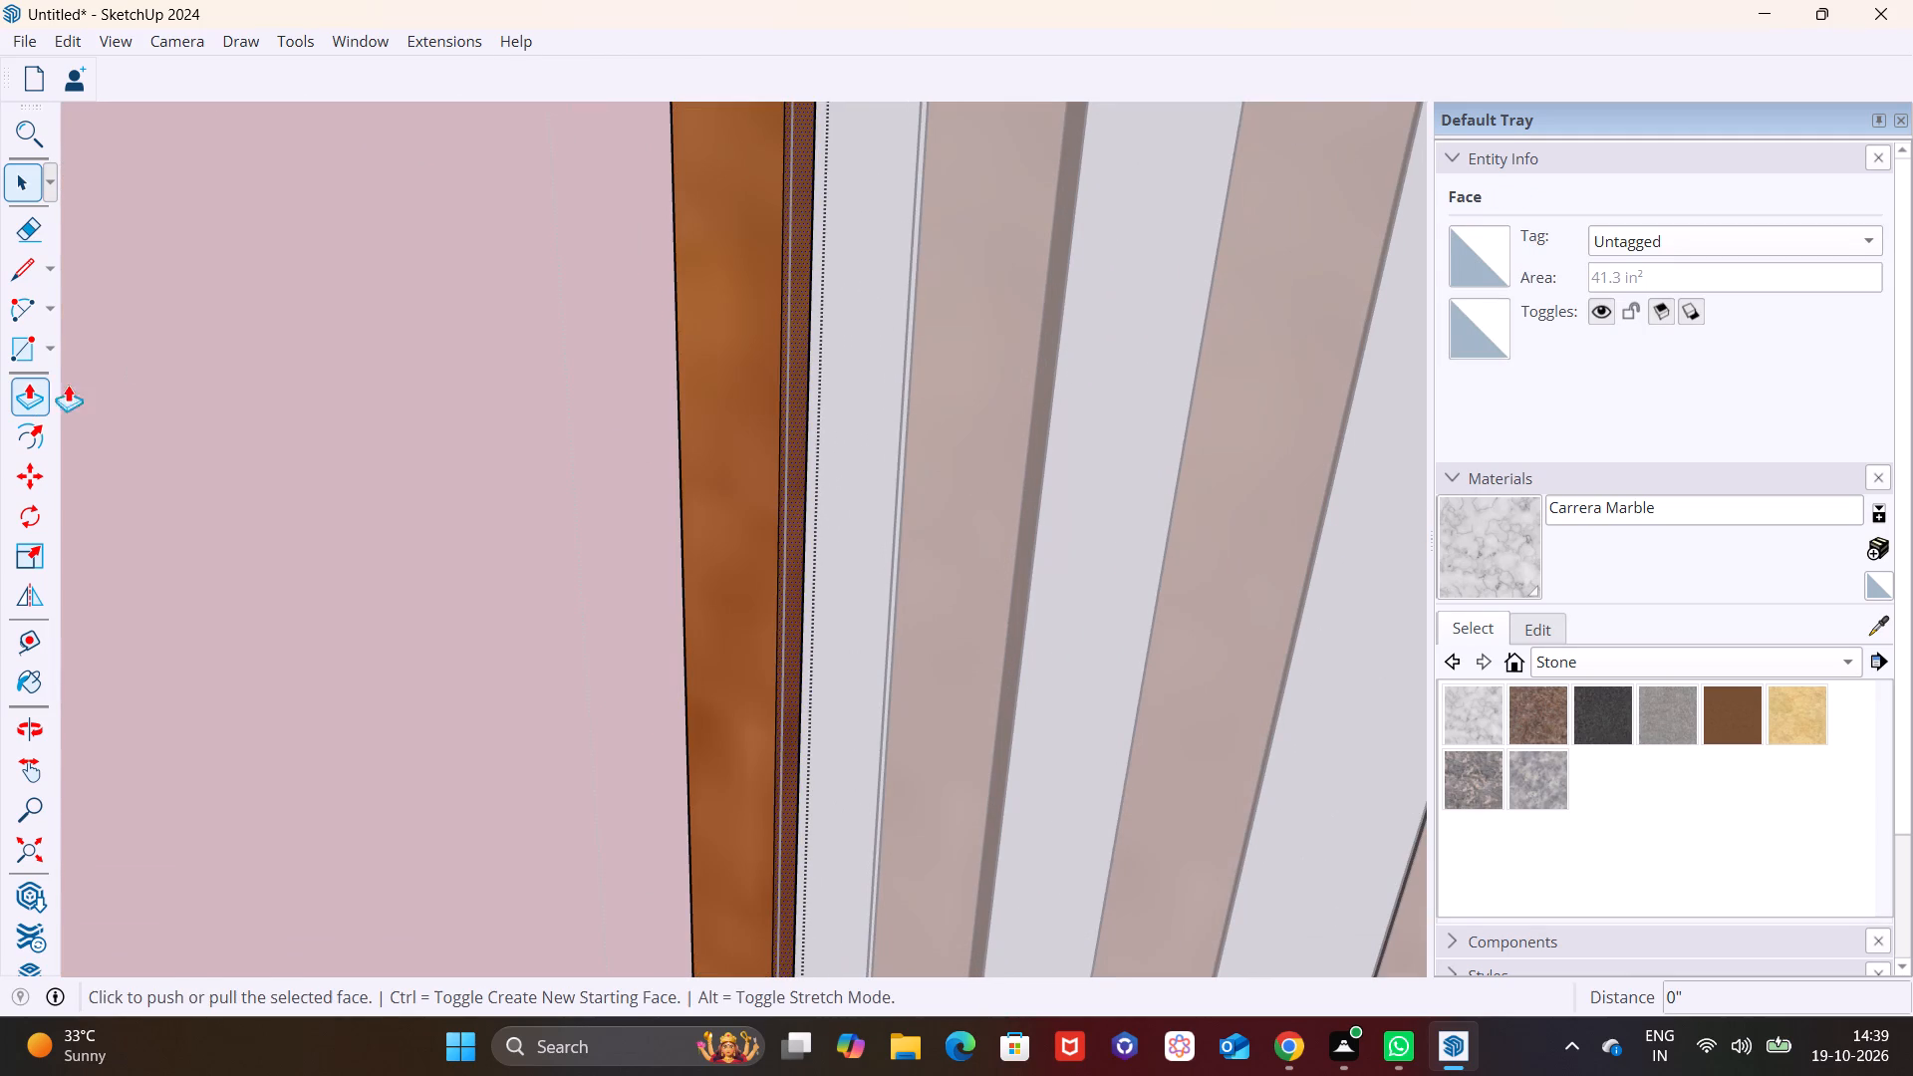
pyautogui.click(797, 445)
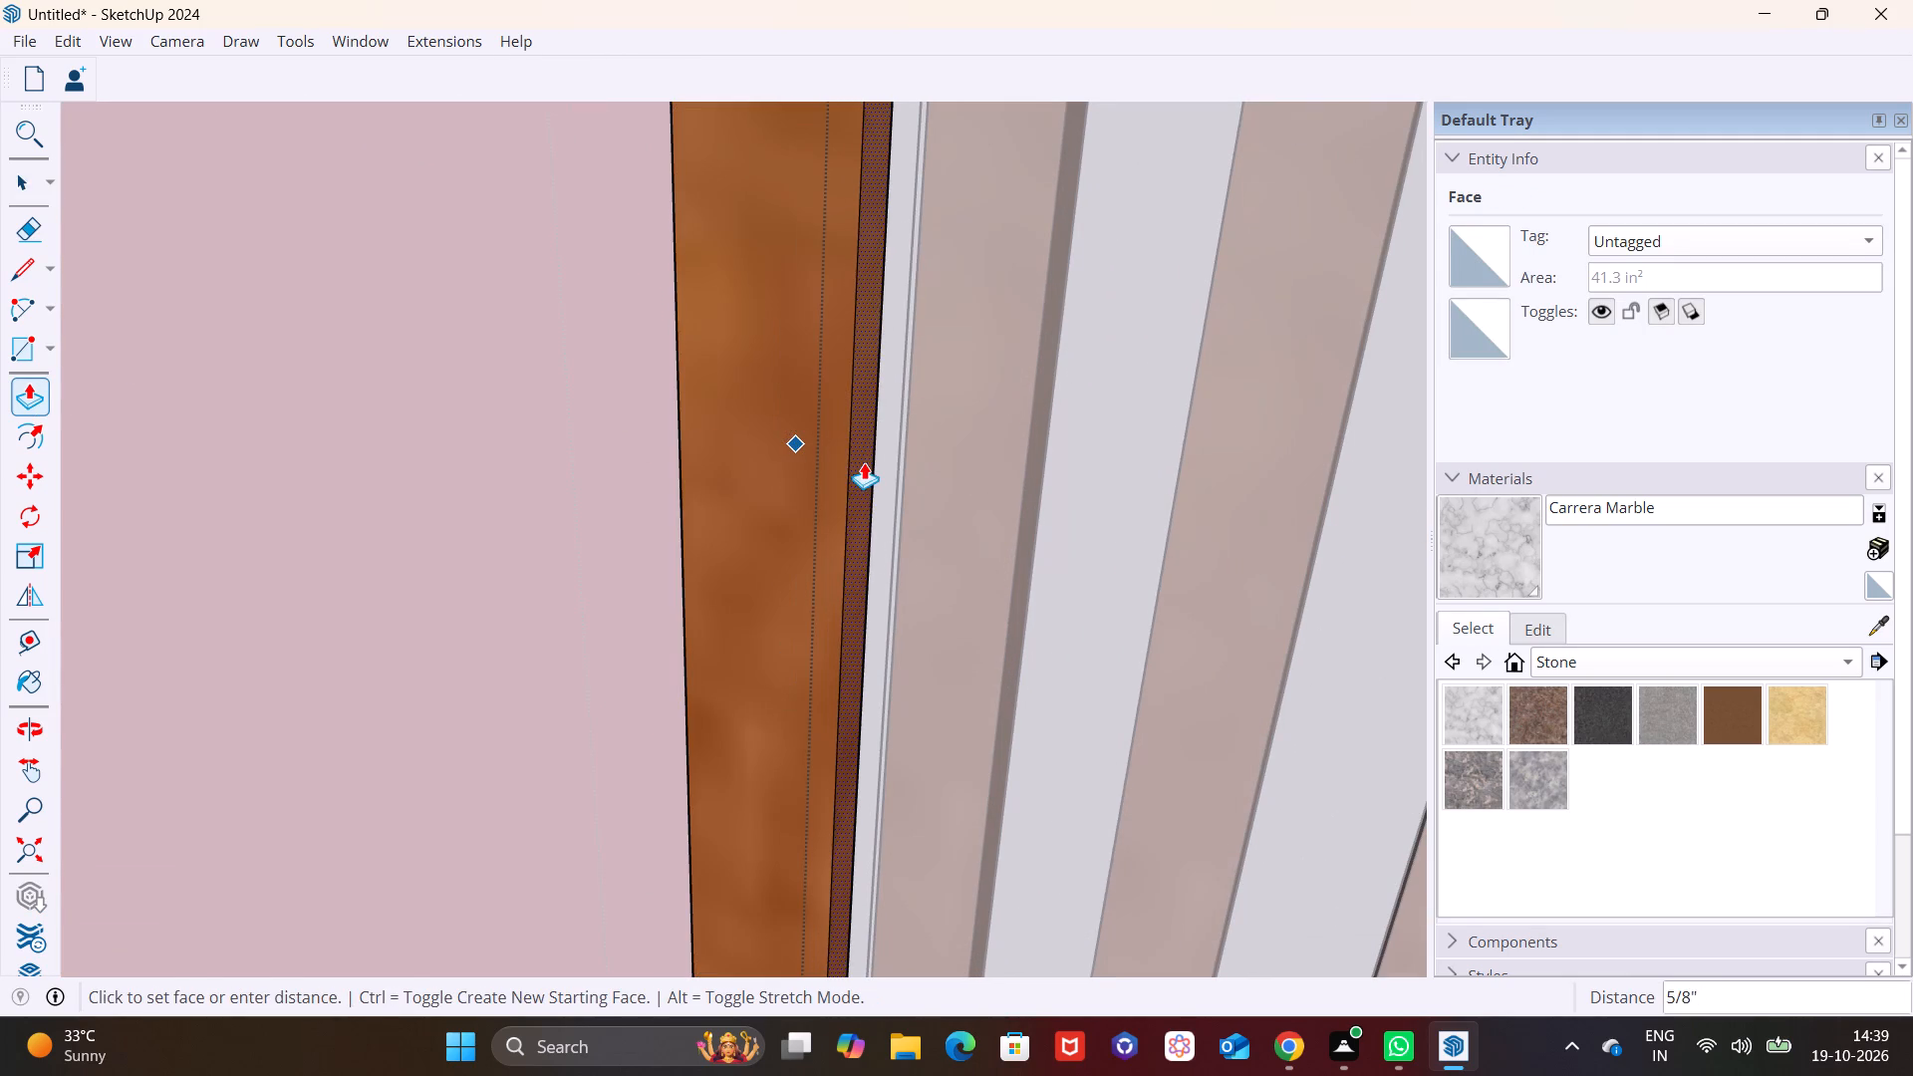
pyautogui.click(891, 462)
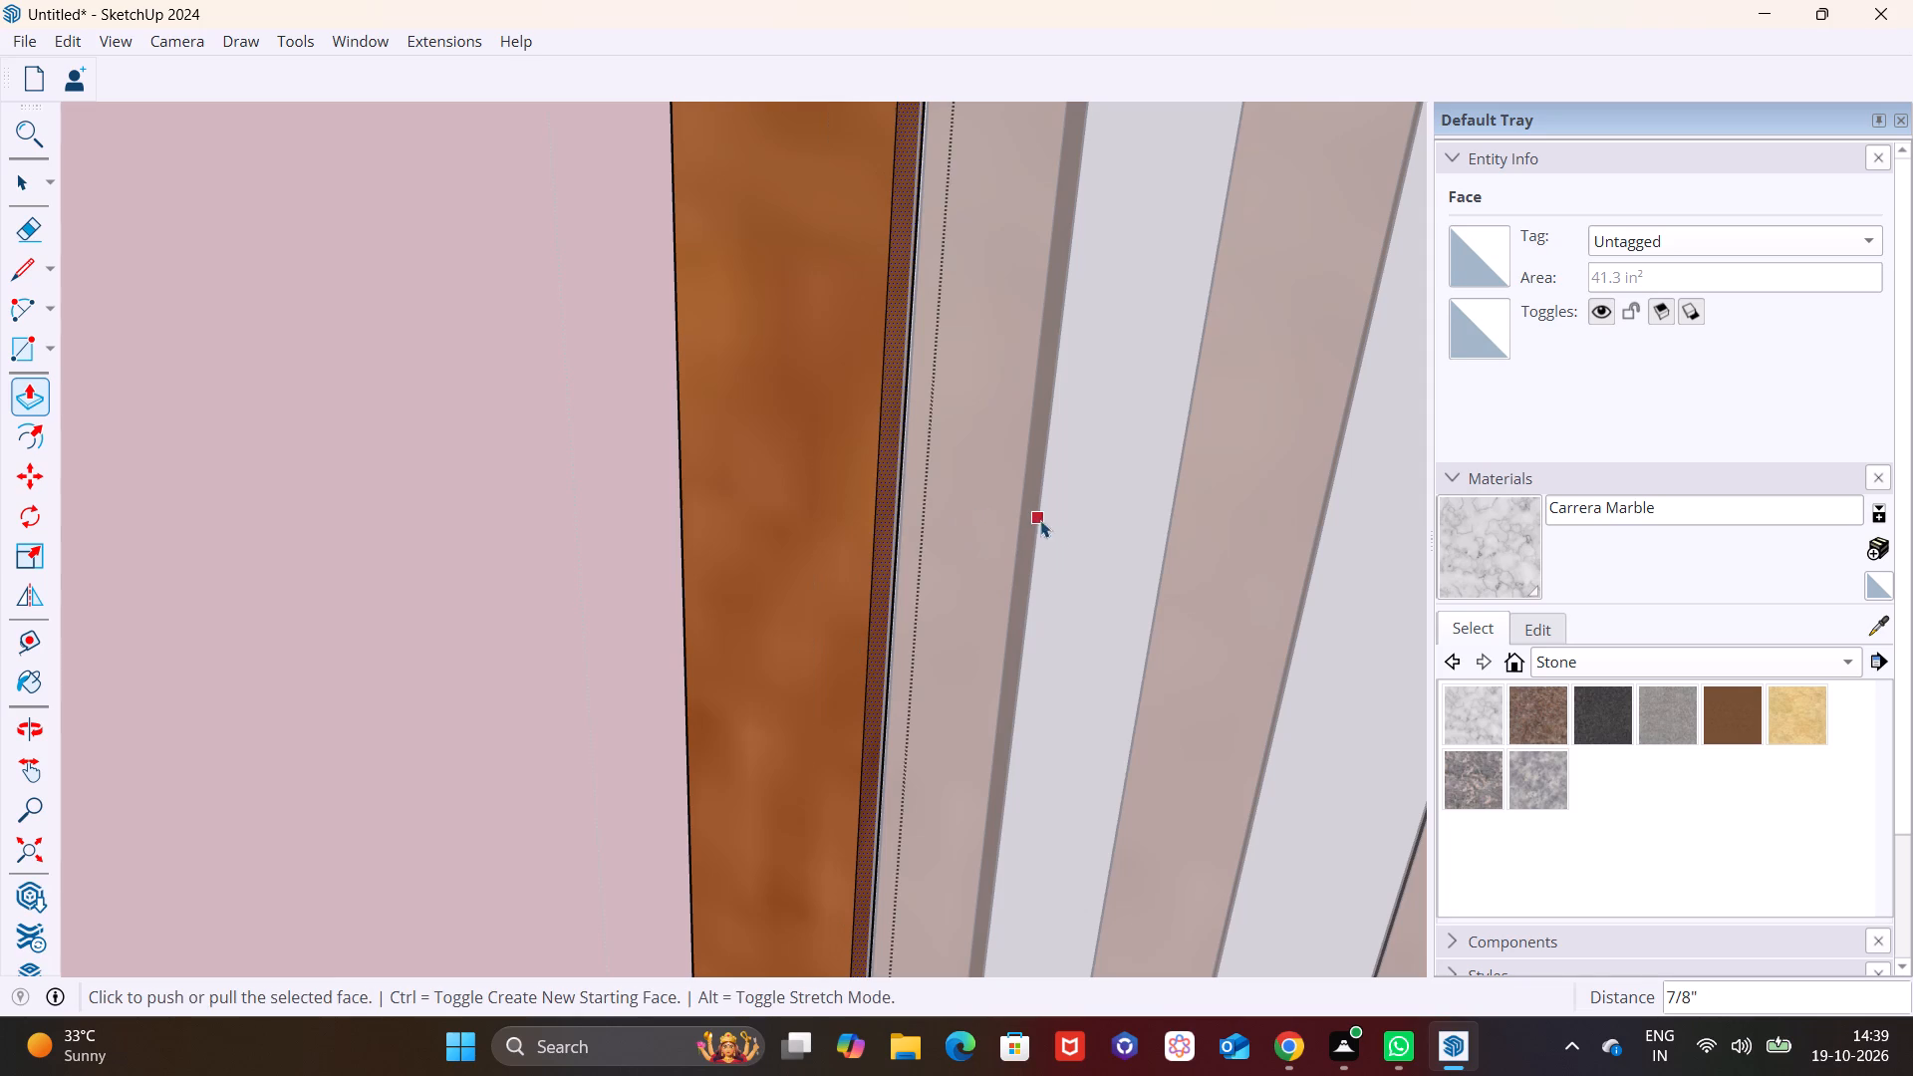
pyautogui.press('space')
pyautogui.scroll(-20, 957, 604)
pyautogui.scroll(-8, 957, 604)
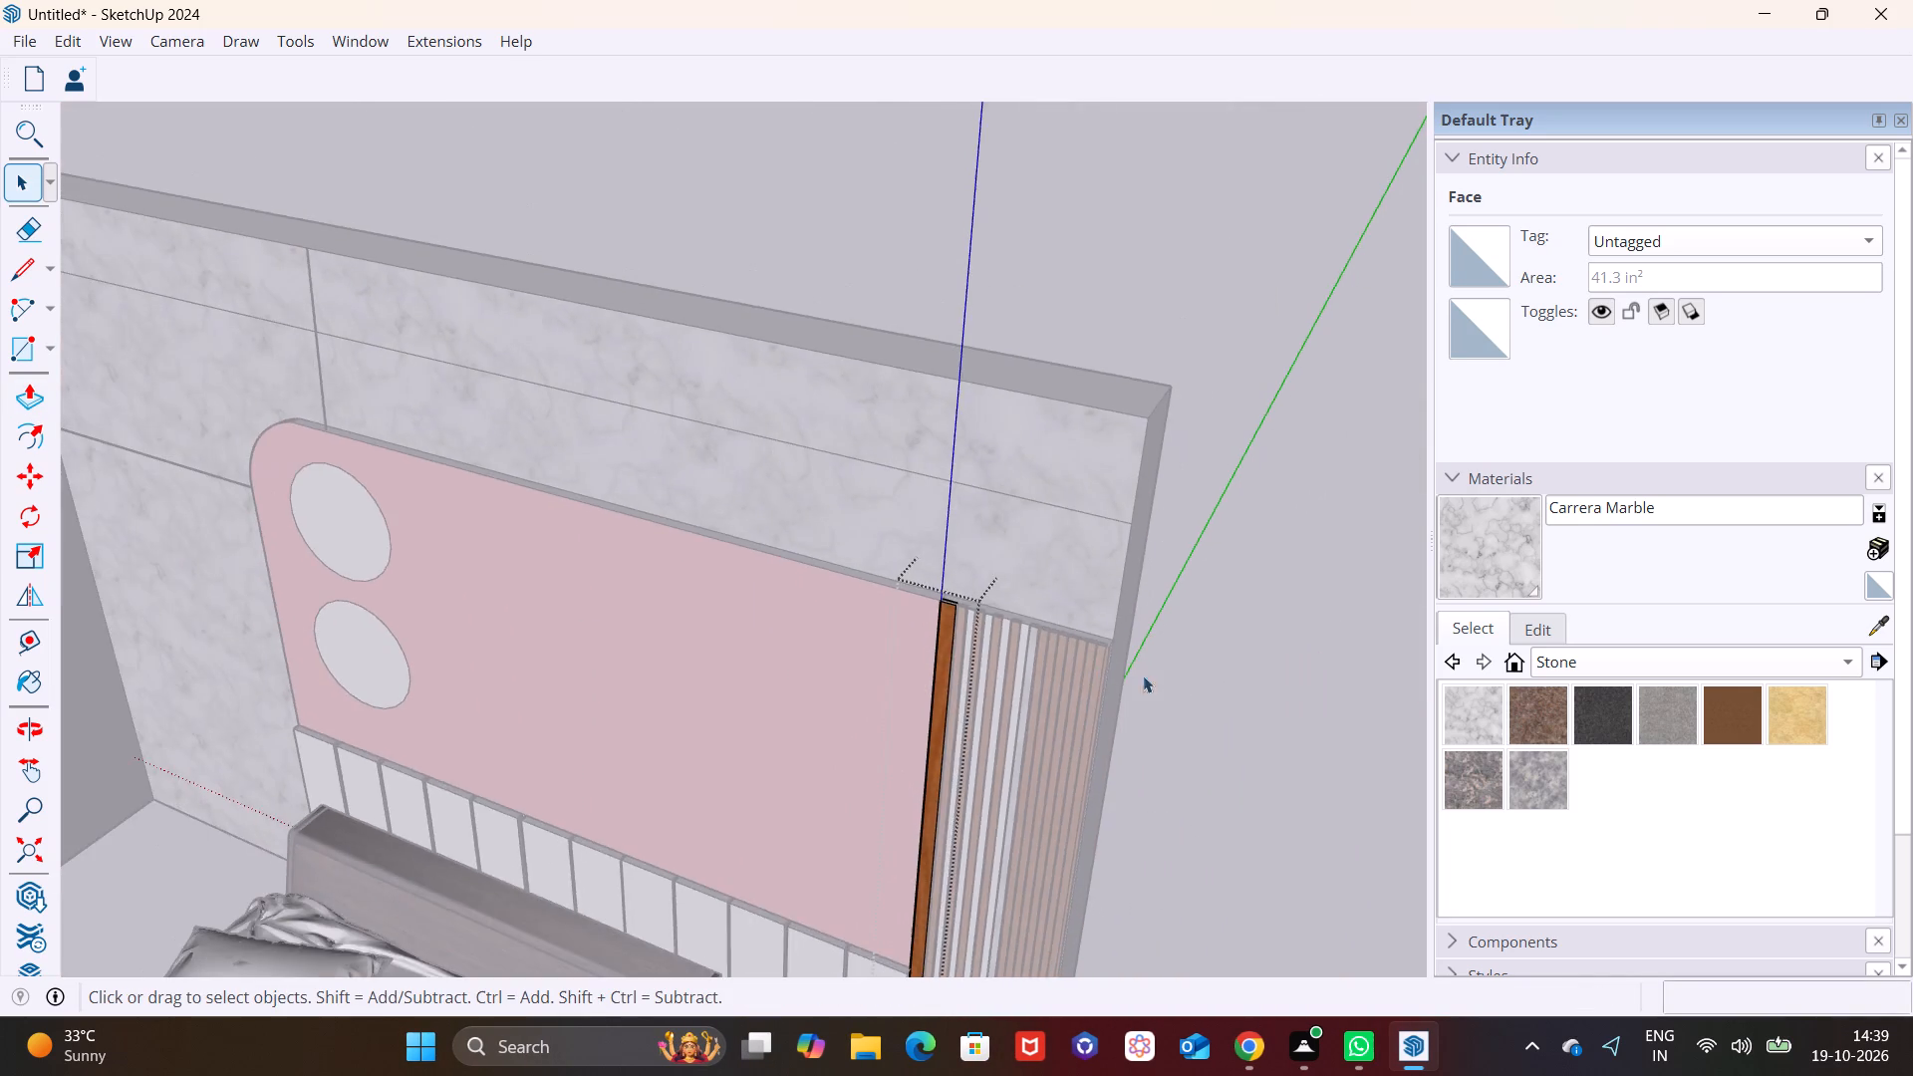
pyautogui.click(1245, 688)
# Push/Pull the side face of the second wooden slat from the pink panel outward by about 1", toward the third slat.
pyautogui.scroll(-9, 1007, 729)
pyautogui.moveTo(1011, 751); pyautogui.dragTo(1220, 514, button='middle')
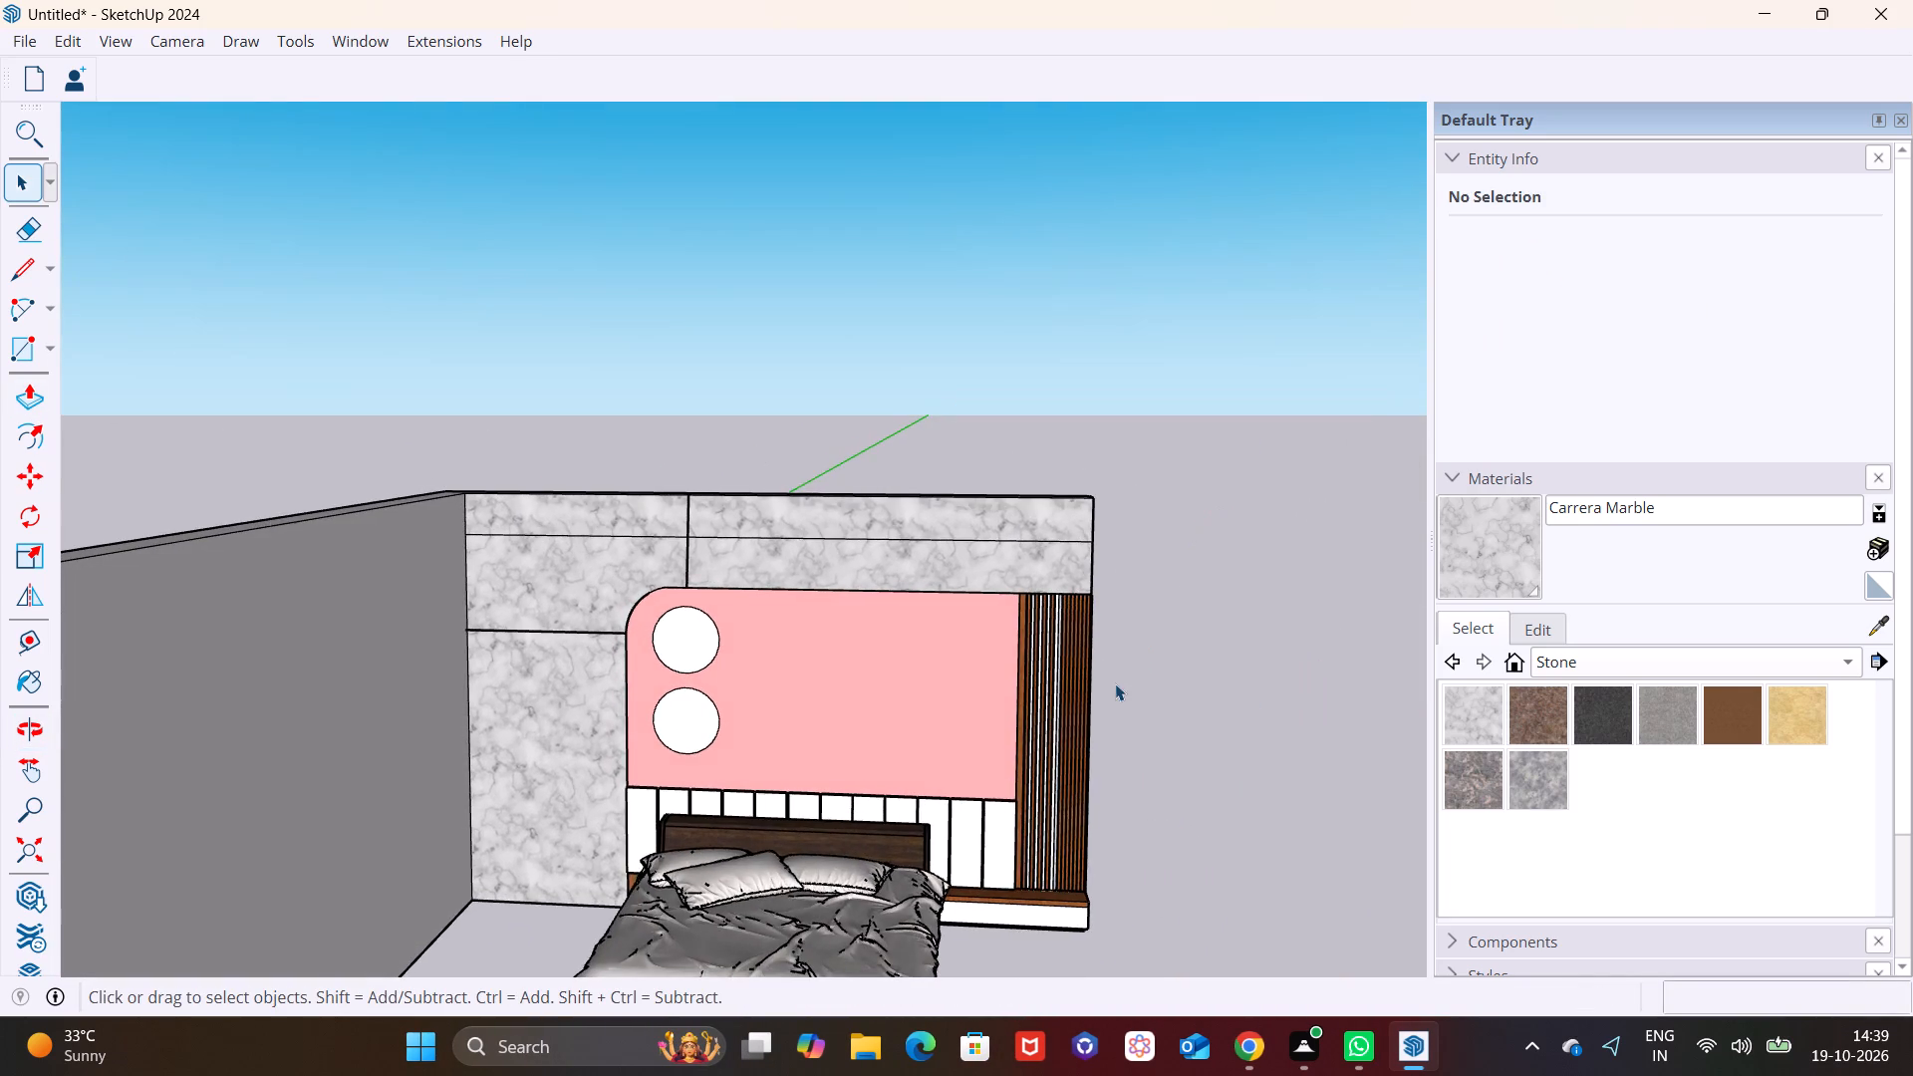
pyautogui.scroll(20, 1091, 673)
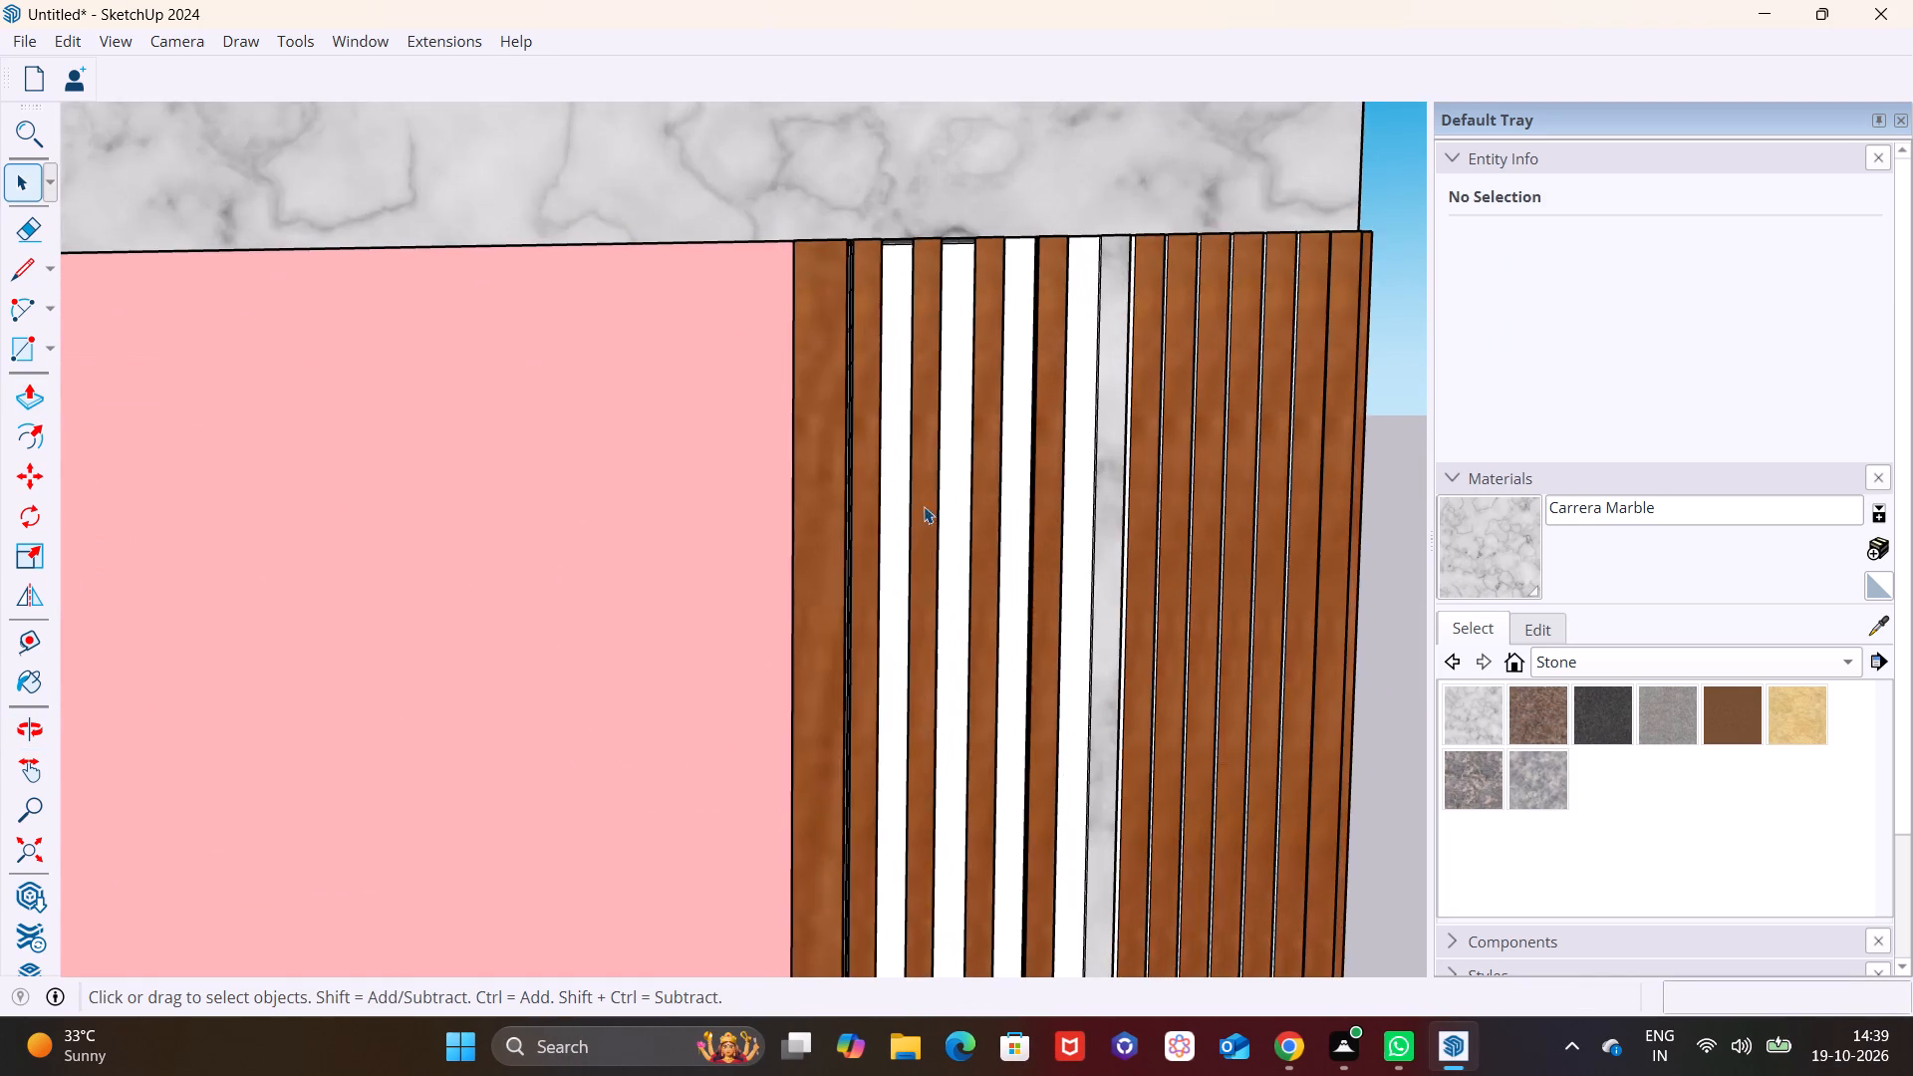
pyautogui.moveTo(919, 510); pyautogui.dragTo(659, 722, button='middle')
pyautogui.scroll(5, 844, 407)
pyautogui.keyDown('shift'); pyautogui.moveTo(807, 422); pyautogui.dragTo(594, 513, button='middle'); pyautogui.keyUp('shift')
pyautogui.keyDown('shift'); pyautogui.scroll(1, 594, 513); pyautogui.keyUp('shift')
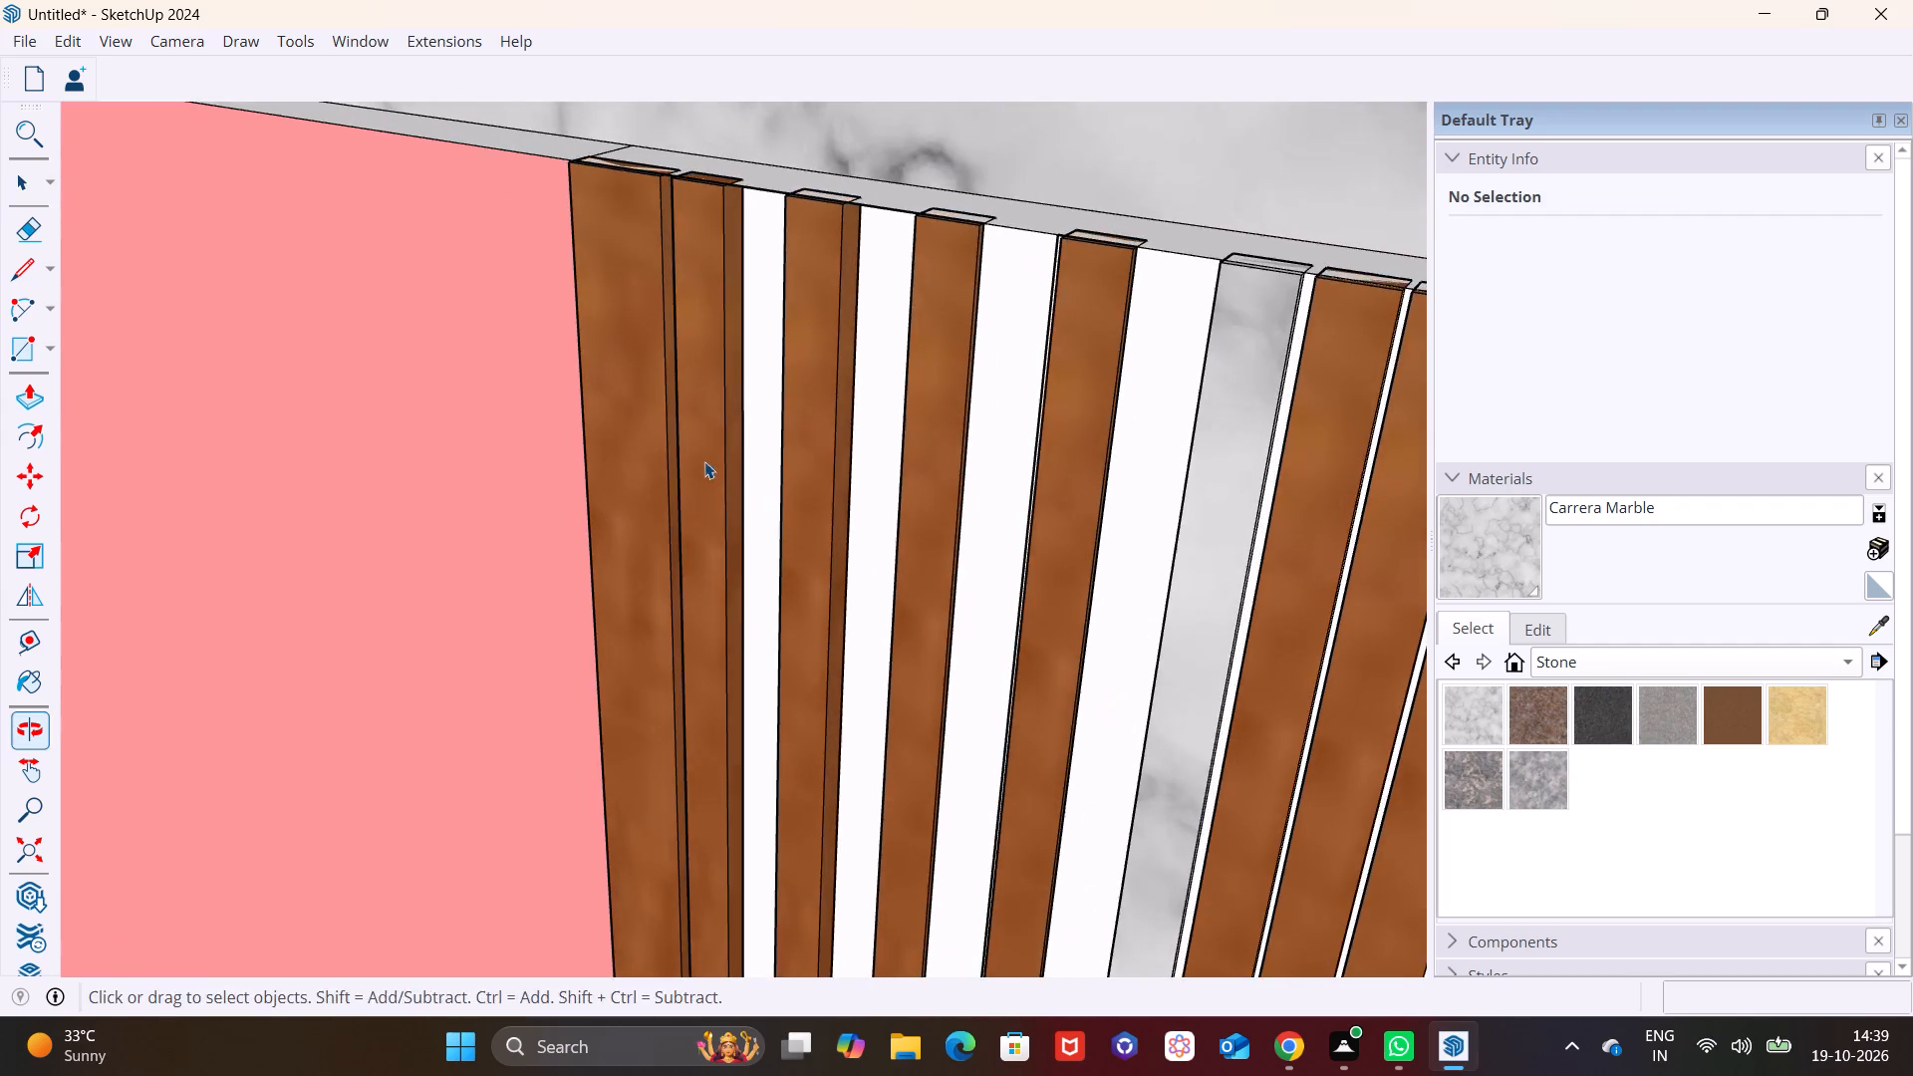
pyautogui.moveTo(739, 434); pyautogui.dragTo(601, 481, button='middle')
pyautogui.click(797, 266)
pyautogui.doubleClick(800, 268)
pyautogui.click(805, 290)
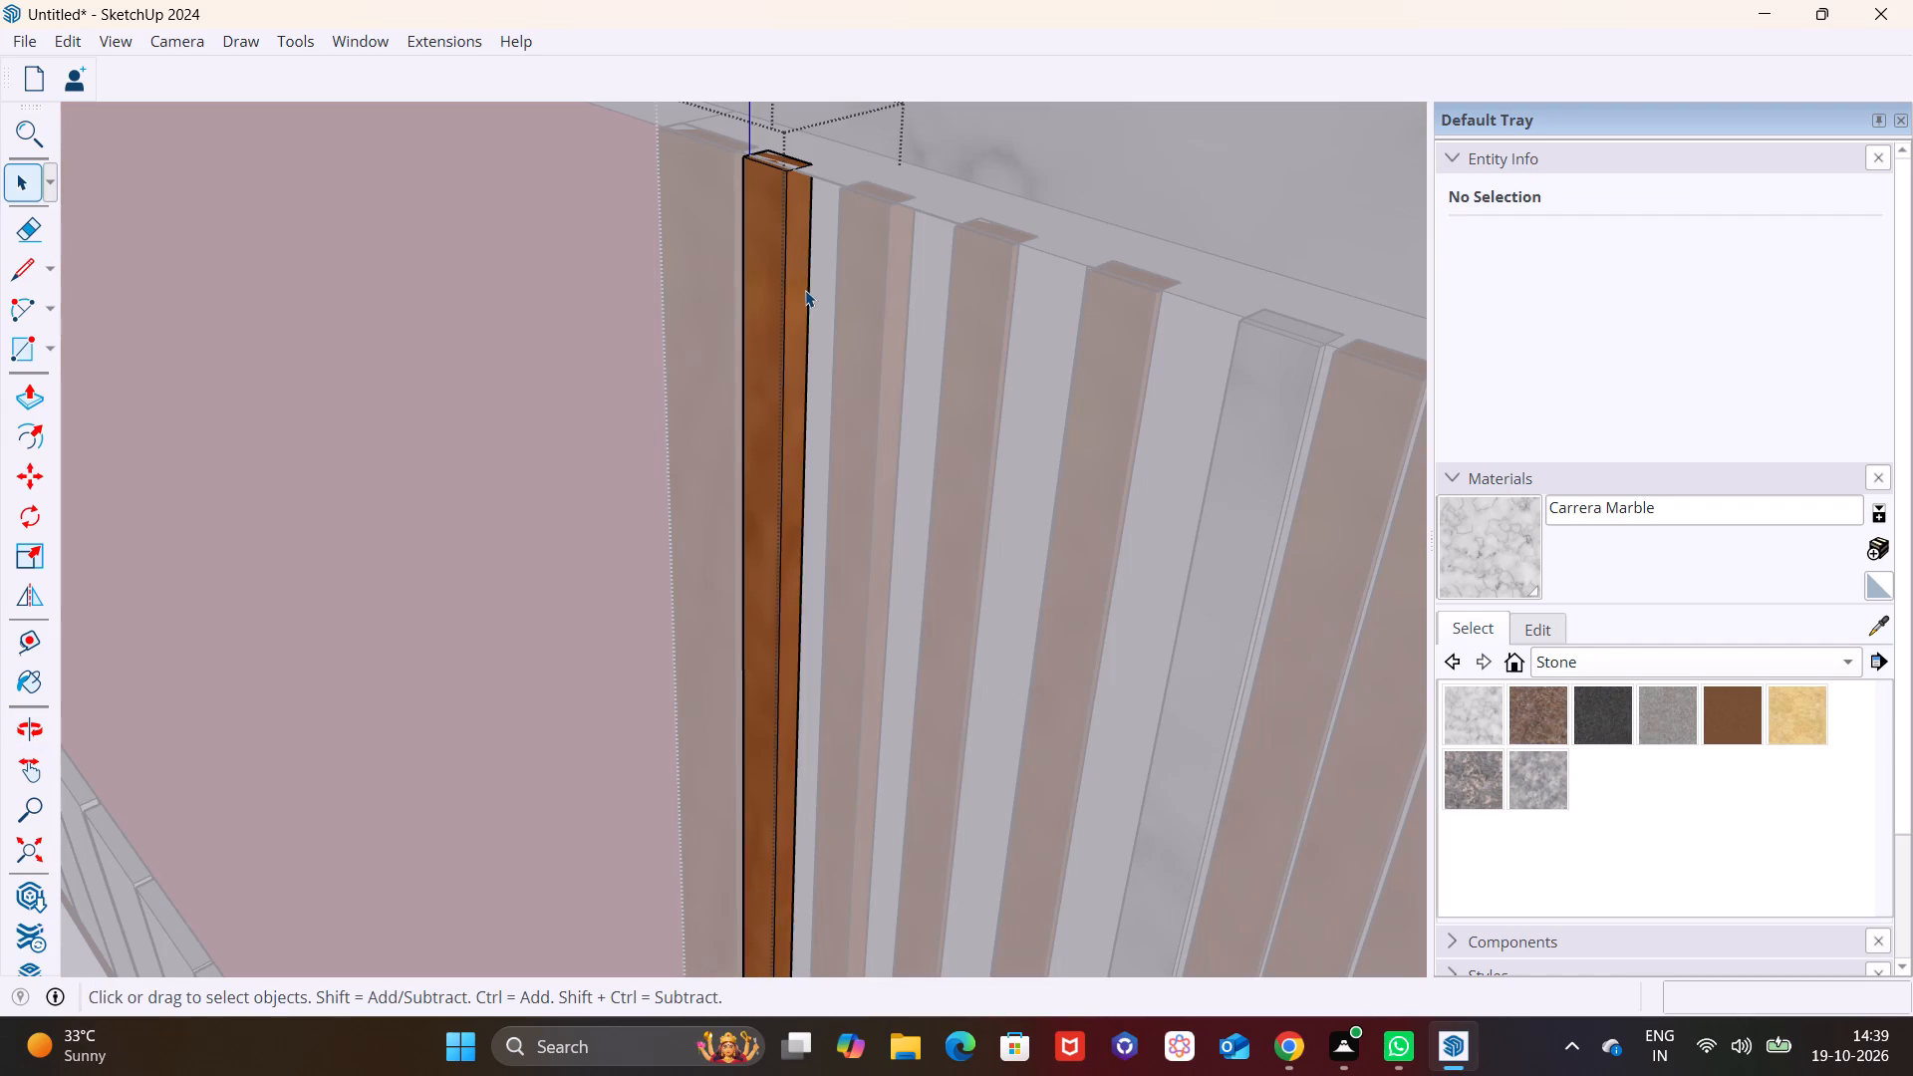
pyautogui.click(805, 296)
pyautogui.doubleClick(795, 317)
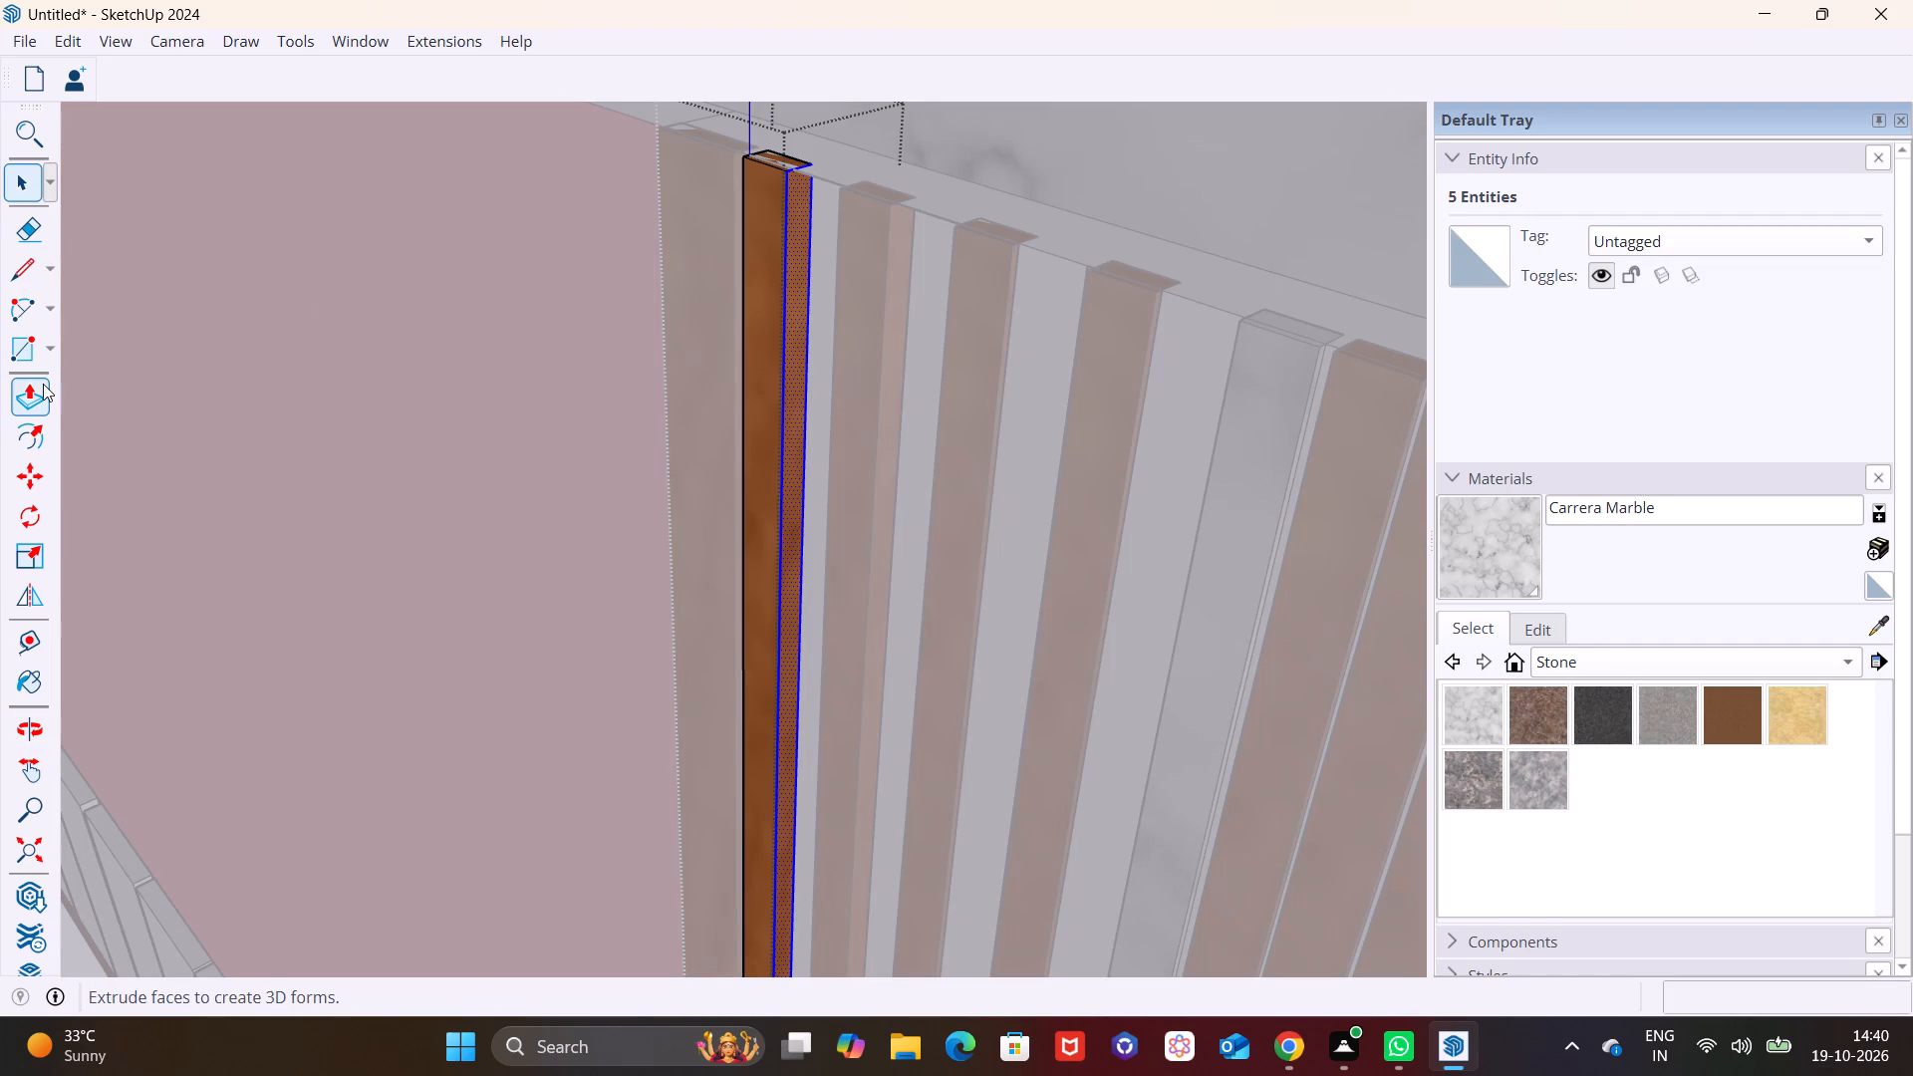
pyautogui.click(43, 384)
pyautogui.click(800, 284)
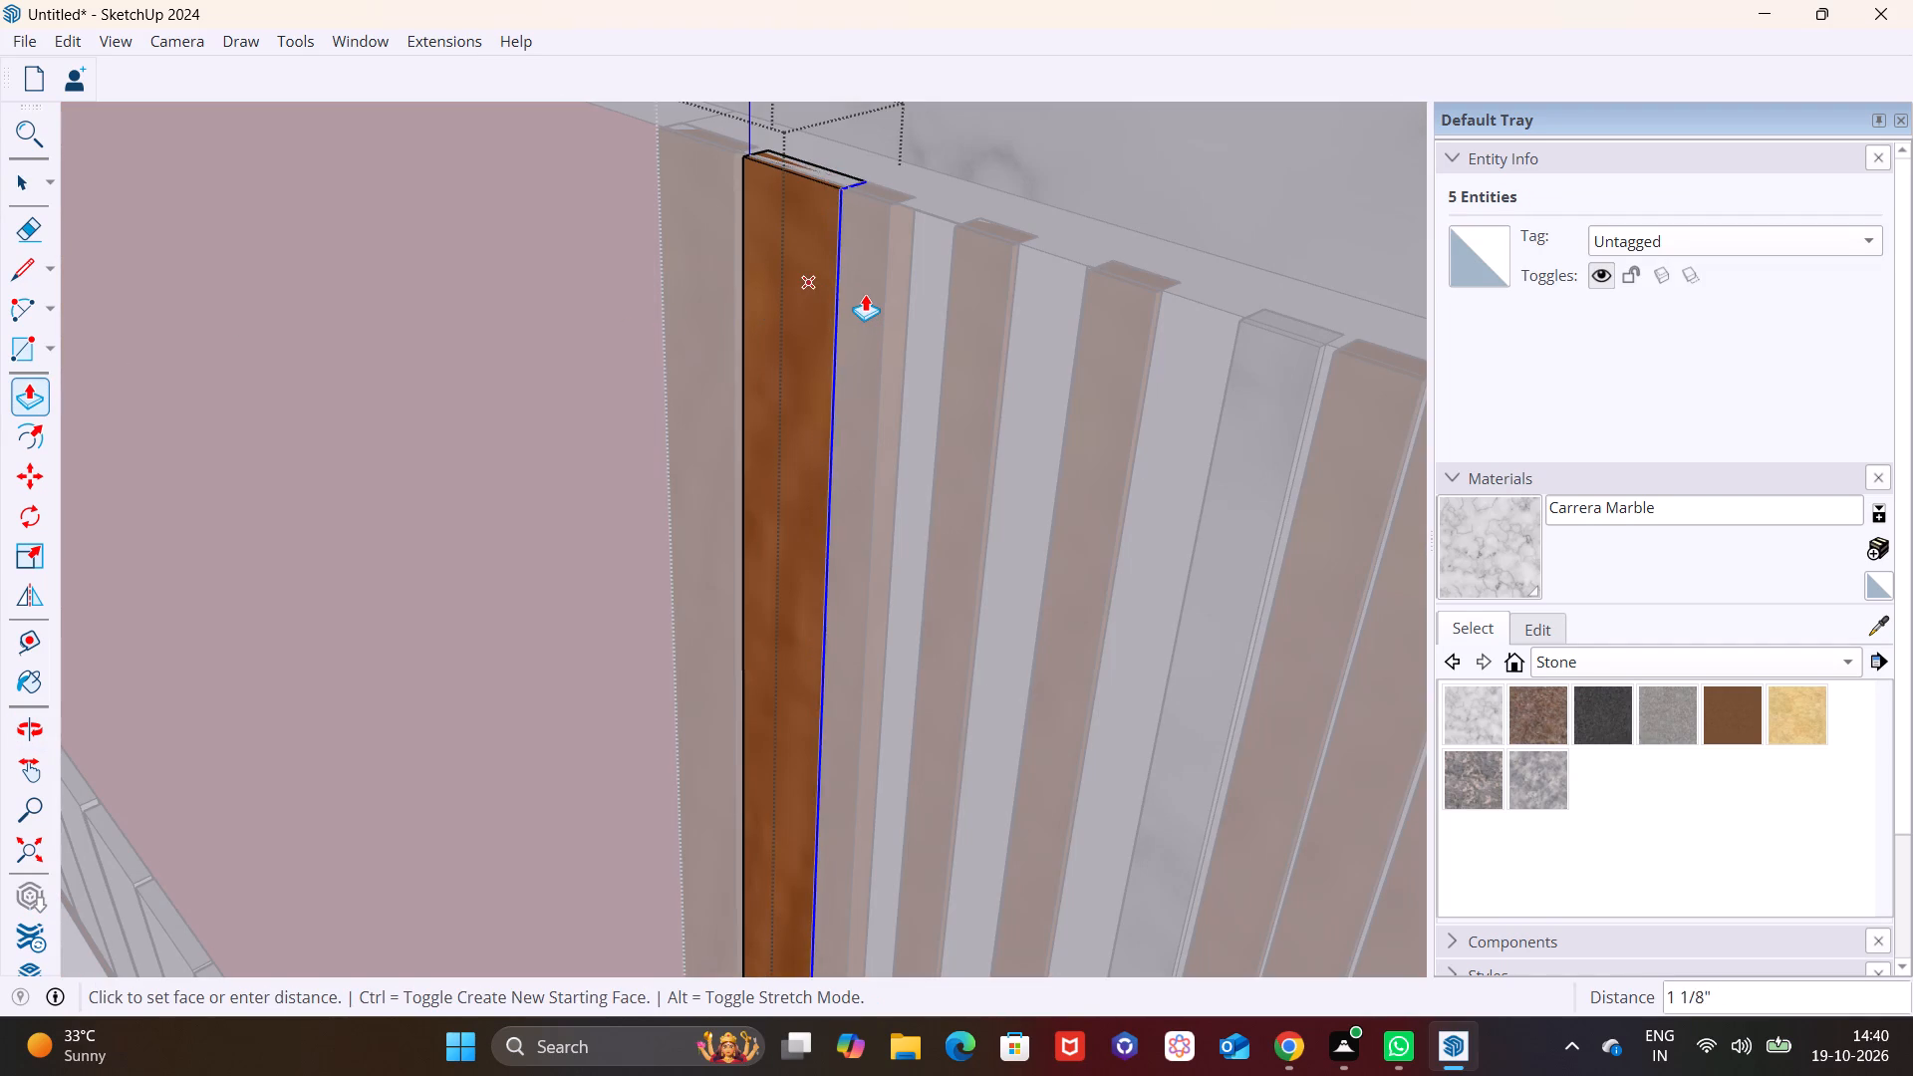
pyautogui.click(857, 291)
pyautogui.press('space')
pyautogui.click(904, 376)
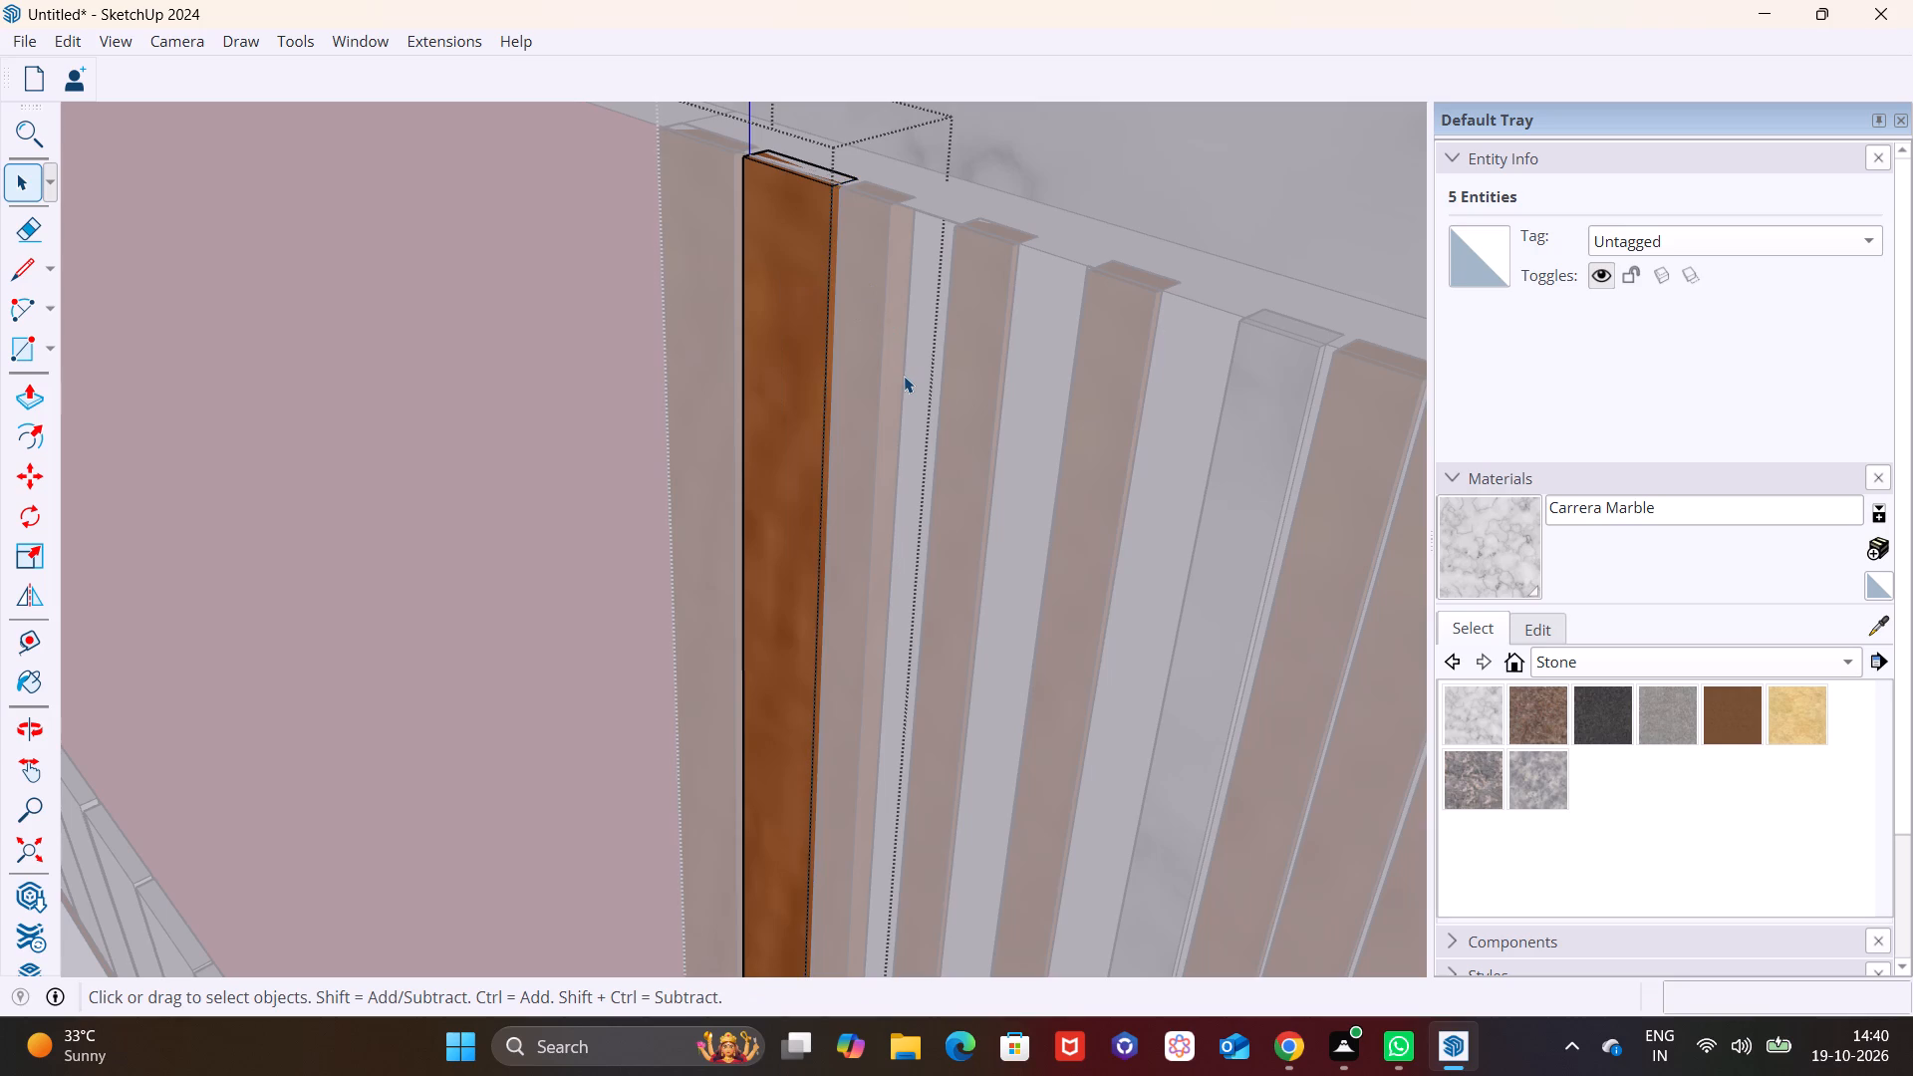
pyautogui.click(525, 334)
# Push/Pull the side face of the third wooden slat from the pink panel outward by about 11/16", toward the fourth slat.
pyautogui.tripleClick(897, 366)
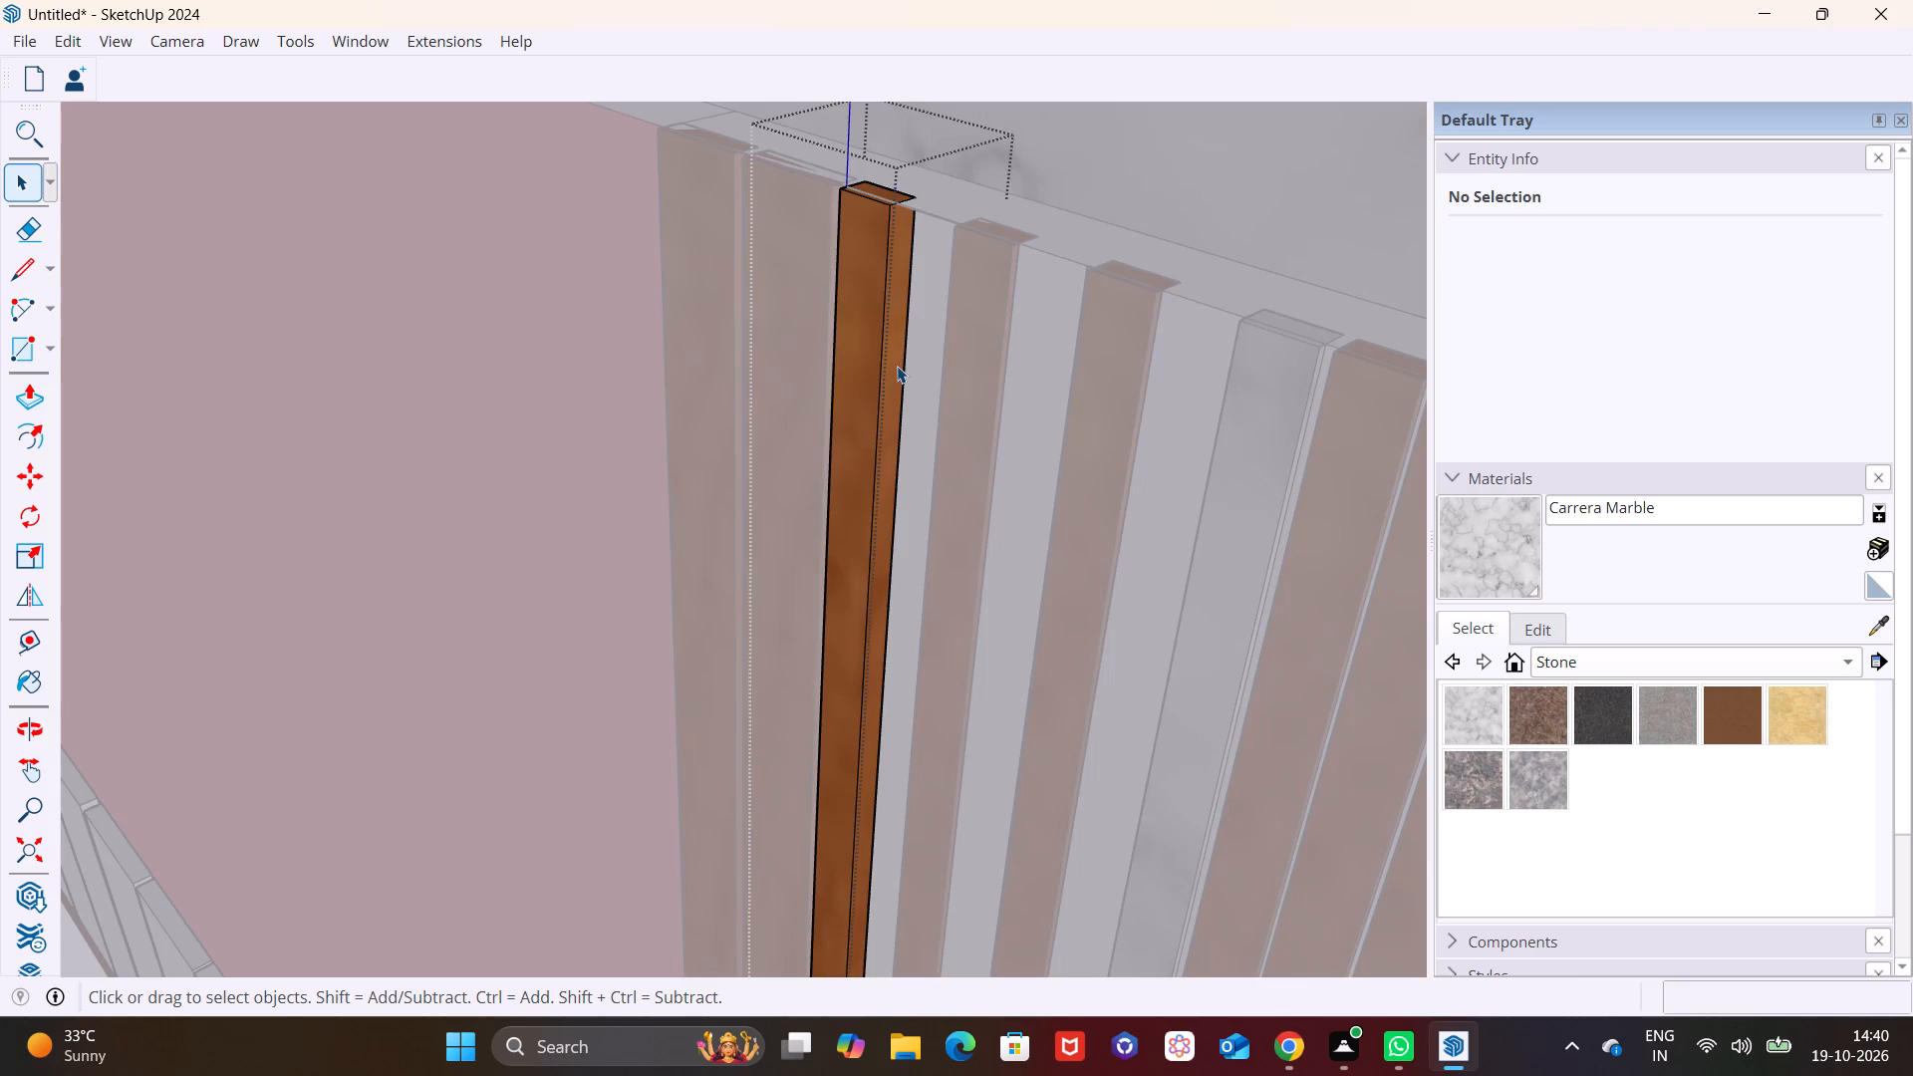
pyautogui.doubleClick(897, 366)
pyautogui.click(893, 371)
pyautogui.click(895, 362)
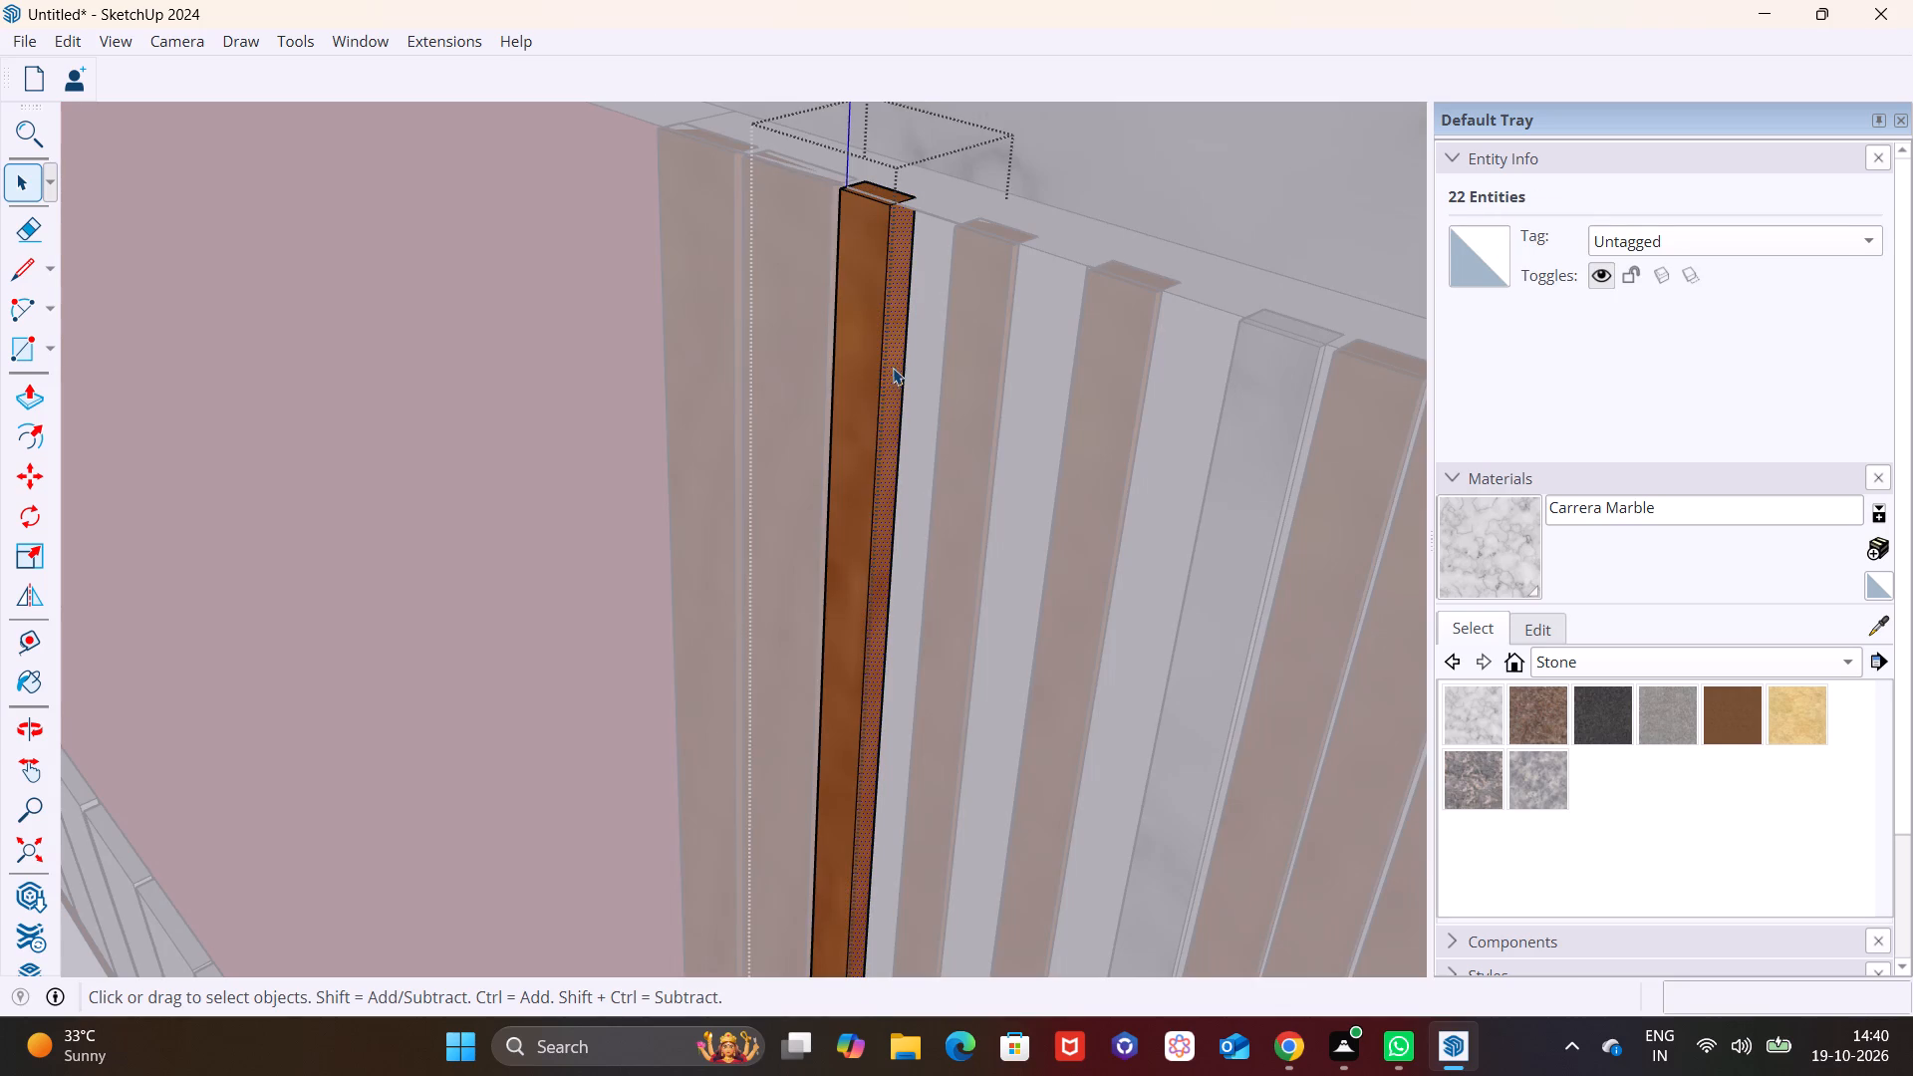
pyautogui.click(37, 387)
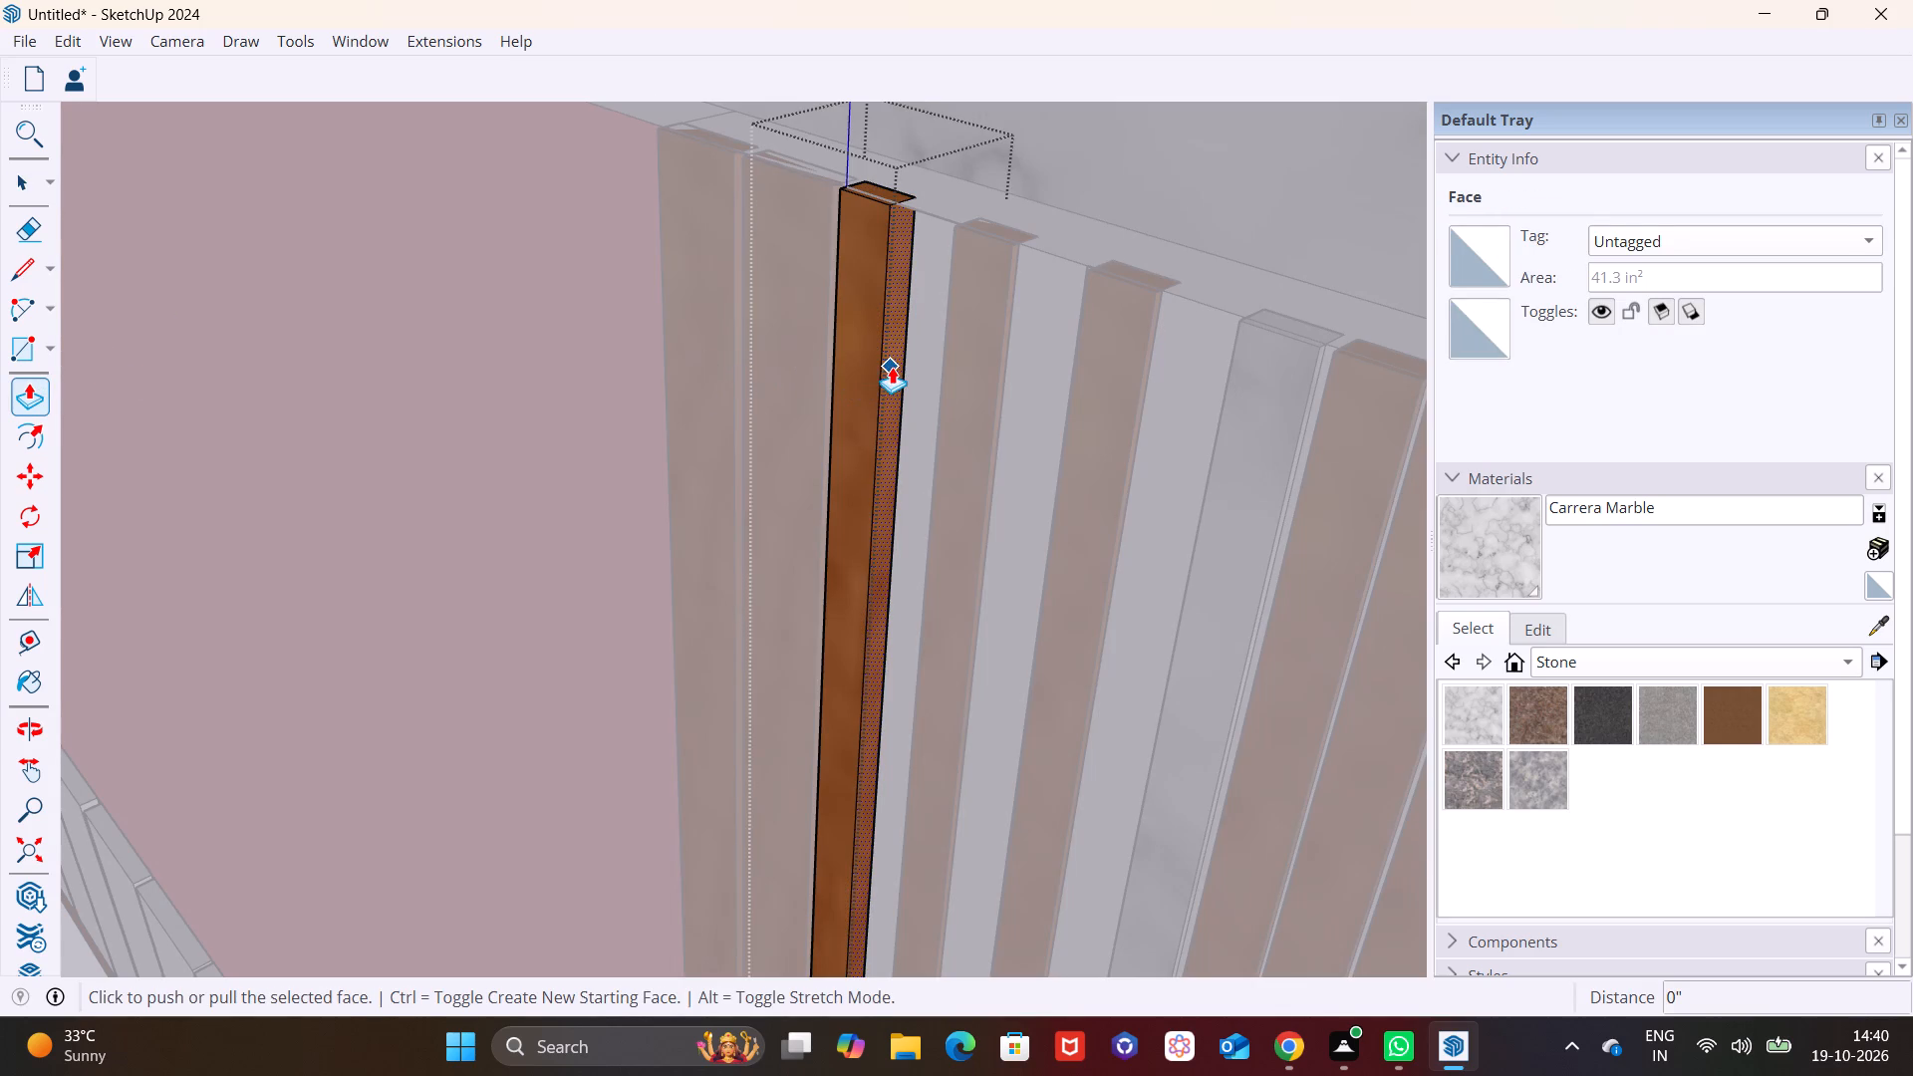
pyautogui.click(892, 367)
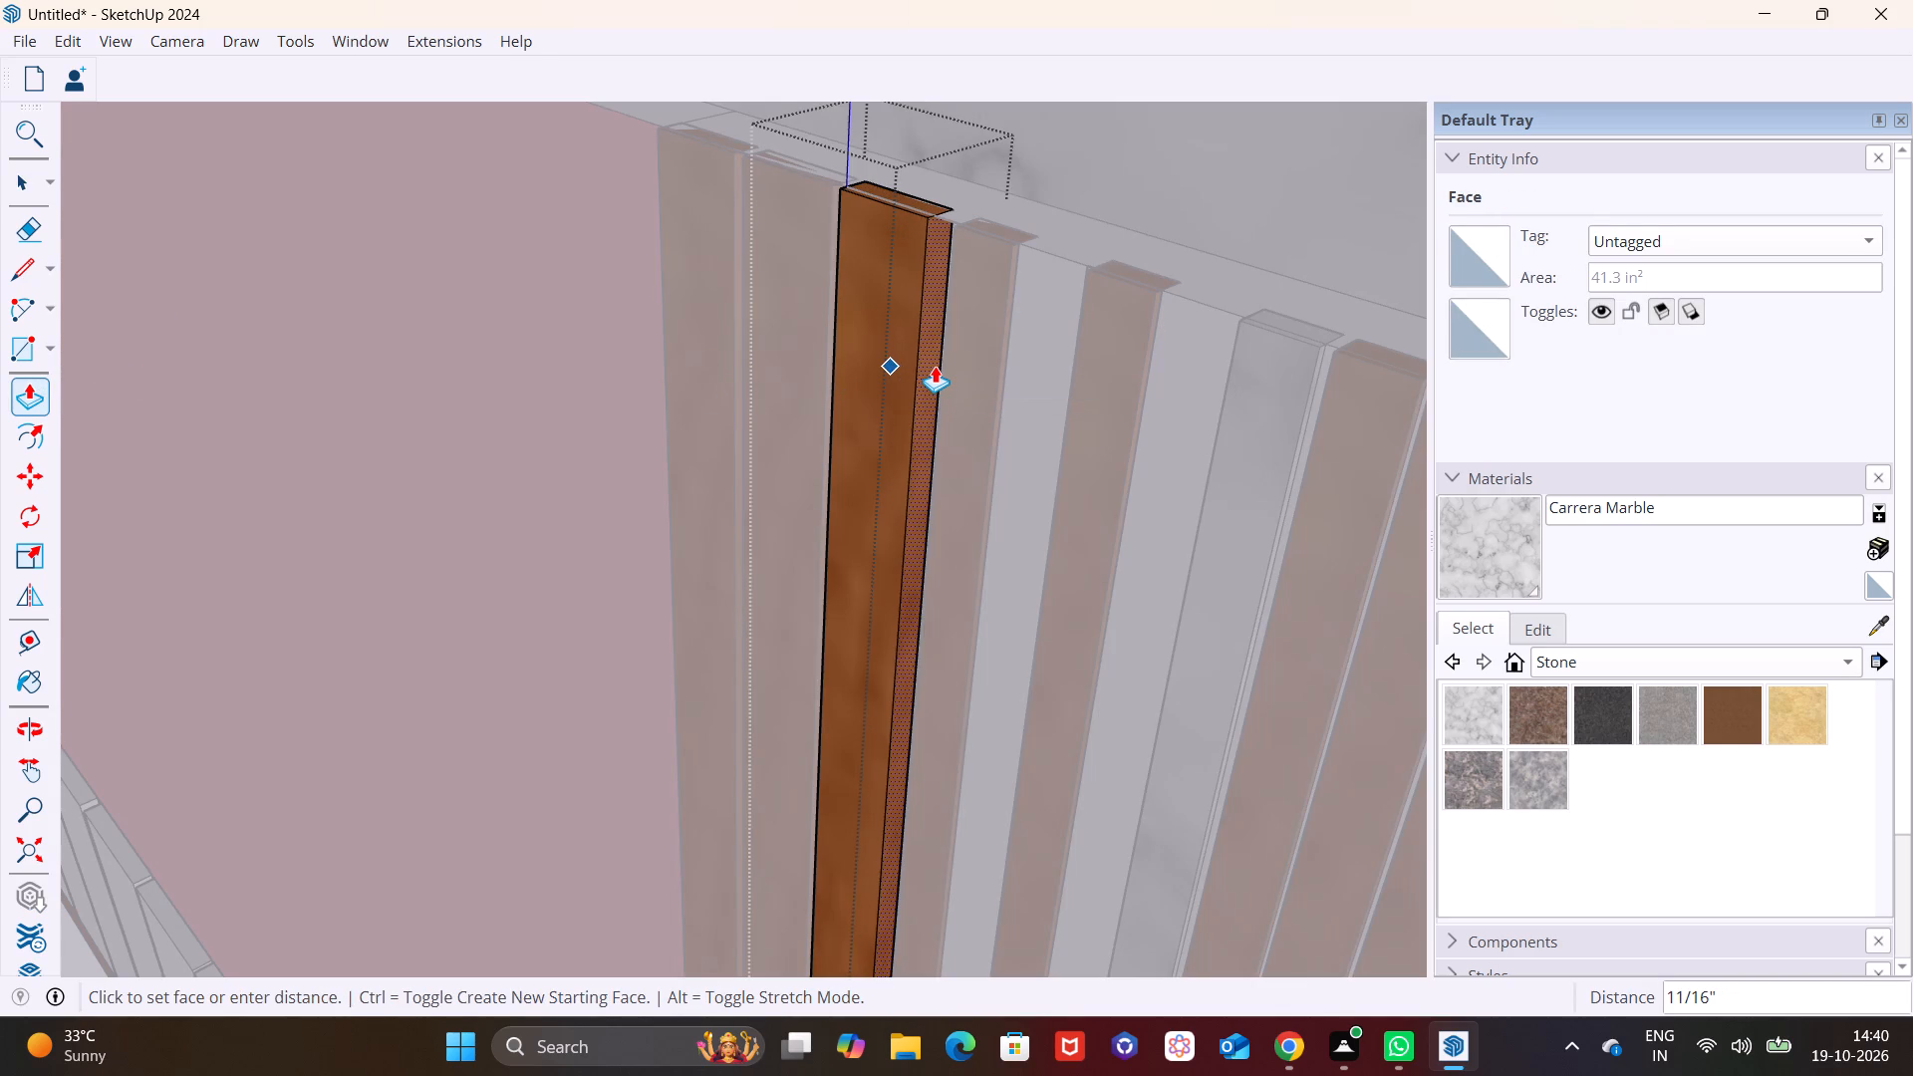
pyautogui.click(935, 366)
pyautogui.press('space')
pyautogui.click(1260, 172)
# Push/Pull the side face of the fourth wooden slat from the pink panel outward by about 15/16", toward the fifth slat.
pyautogui.scroll(-3, 906, 371)
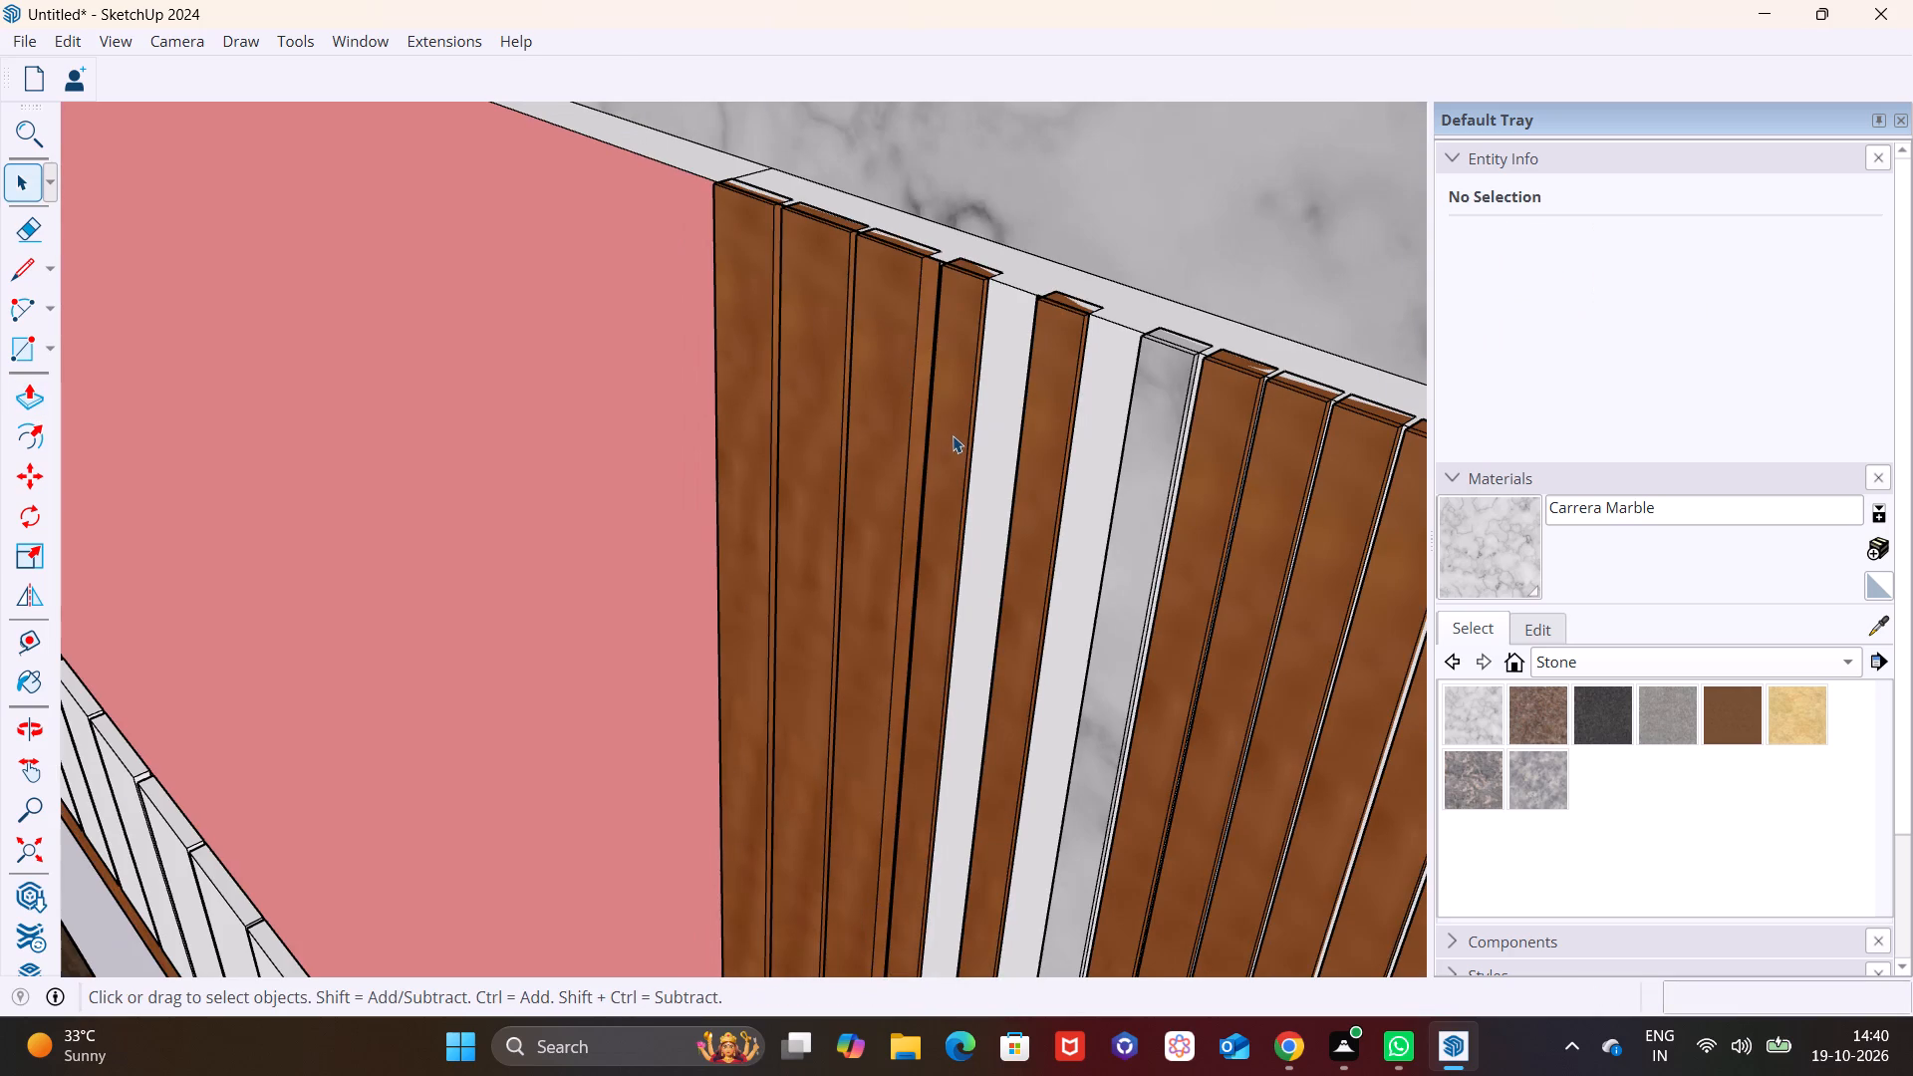
pyautogui.scroll(6, 977, 431)
pyautogui.moveTo(824, 416); pyautogui.dragTo(664, 424, button='middle')
pyautogui.doubleClick(1055, 414)
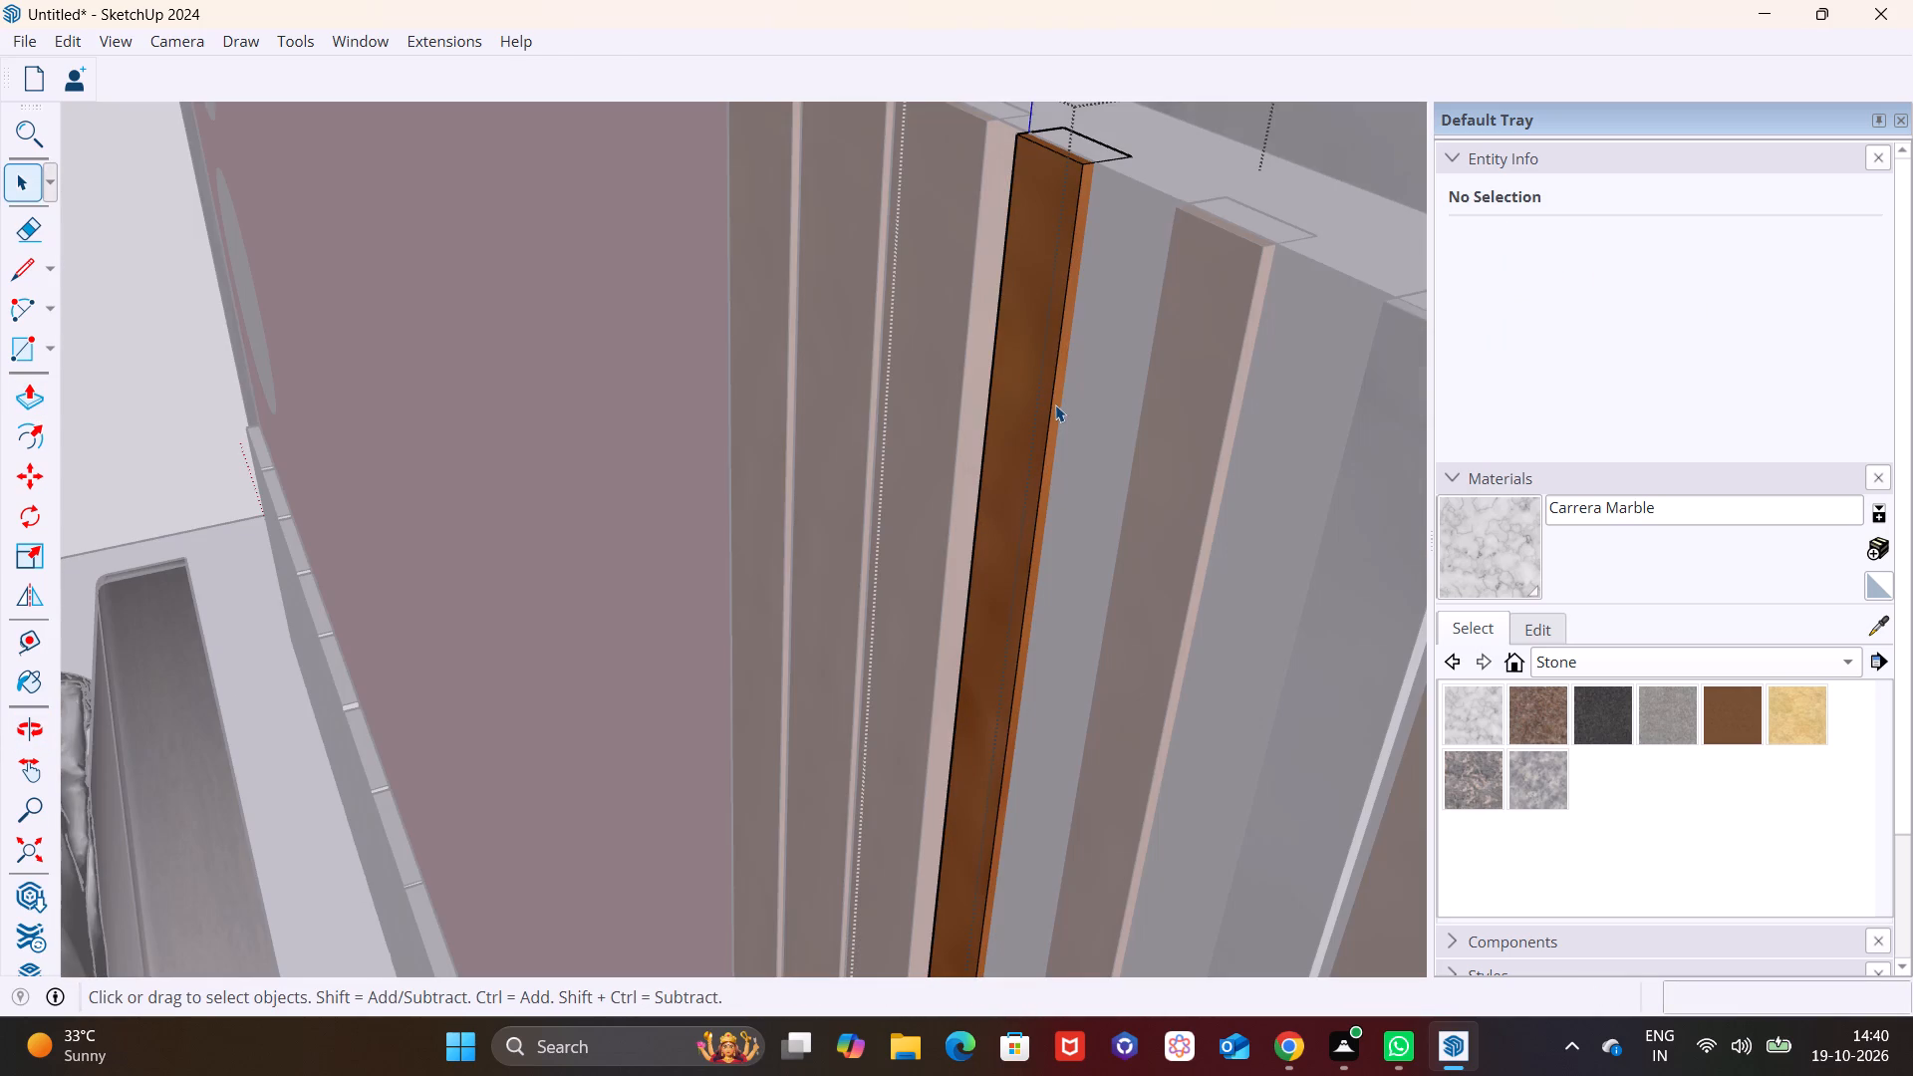
pyautogui.doubleClick(1055, 404)
pyautogui.click(1063, 390)
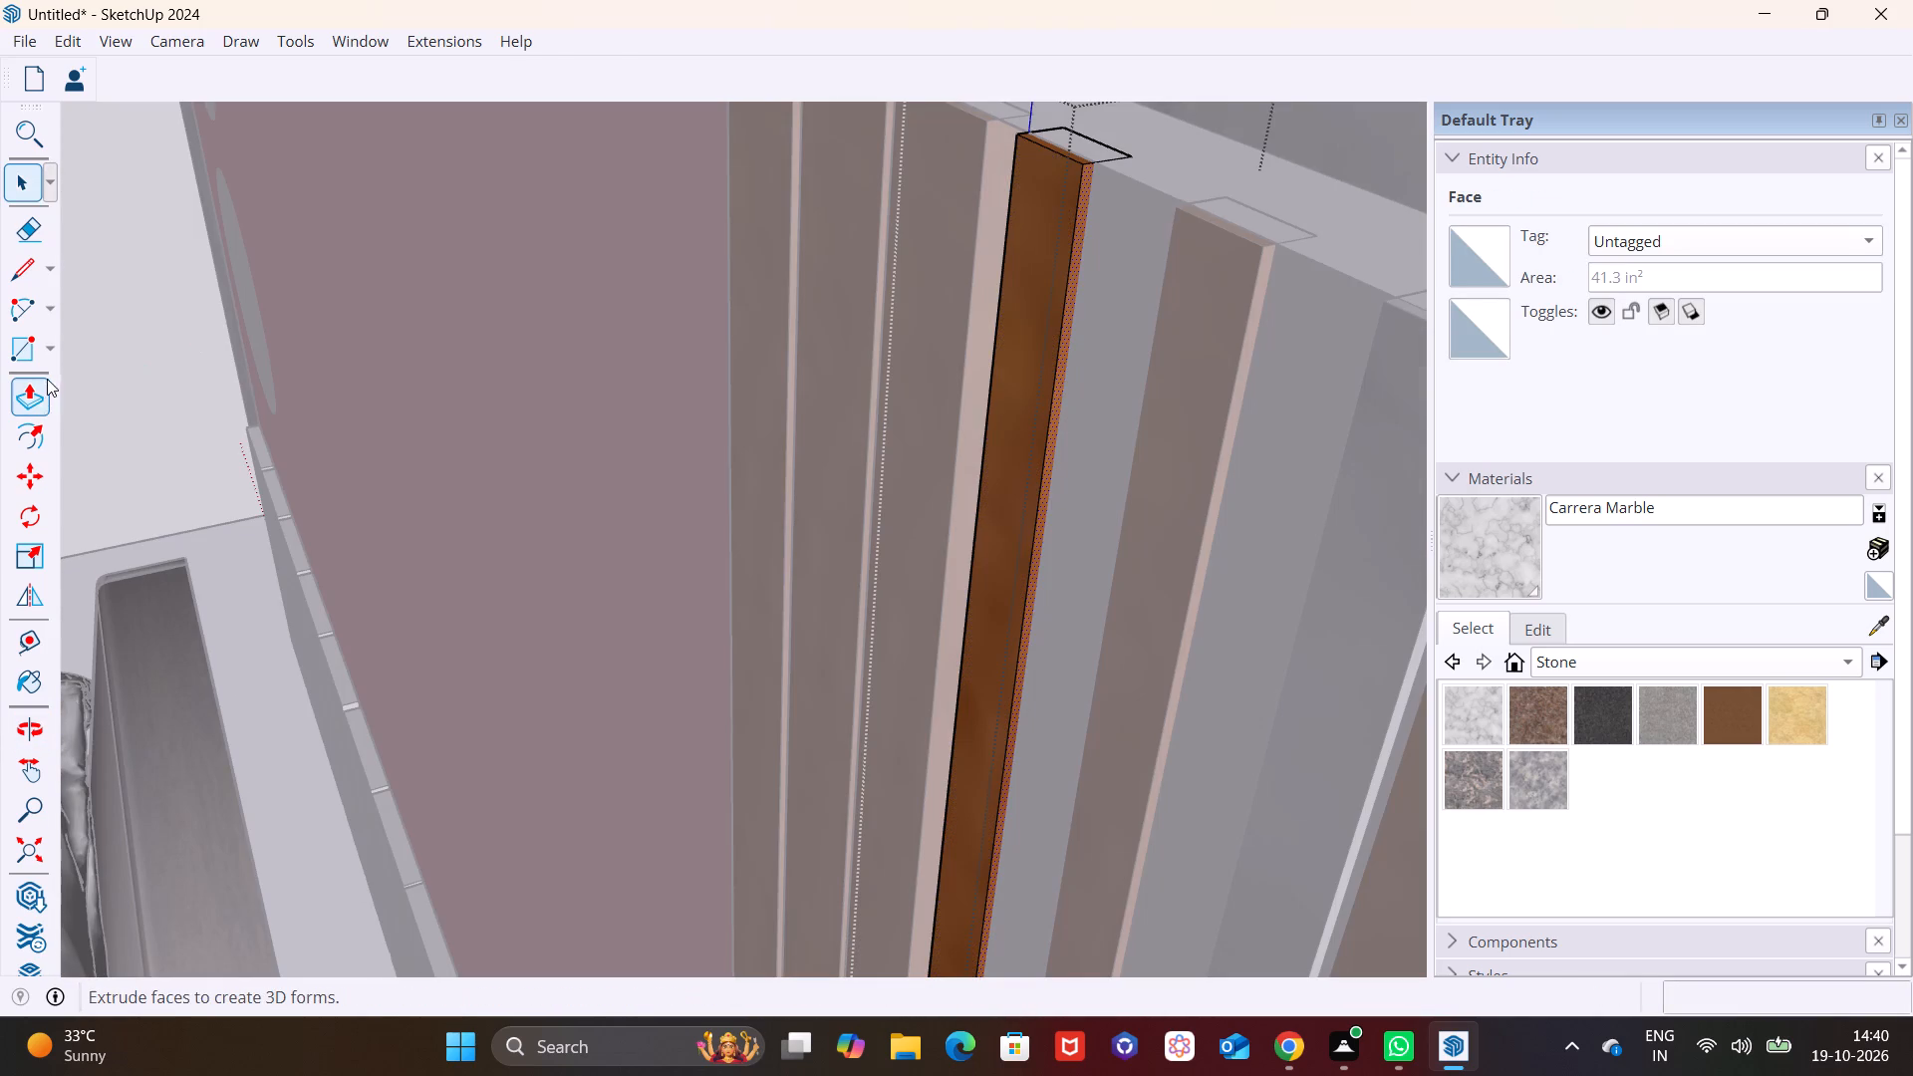
pyautogui.click(42, 394)
pyautogui.click(1063, 381)
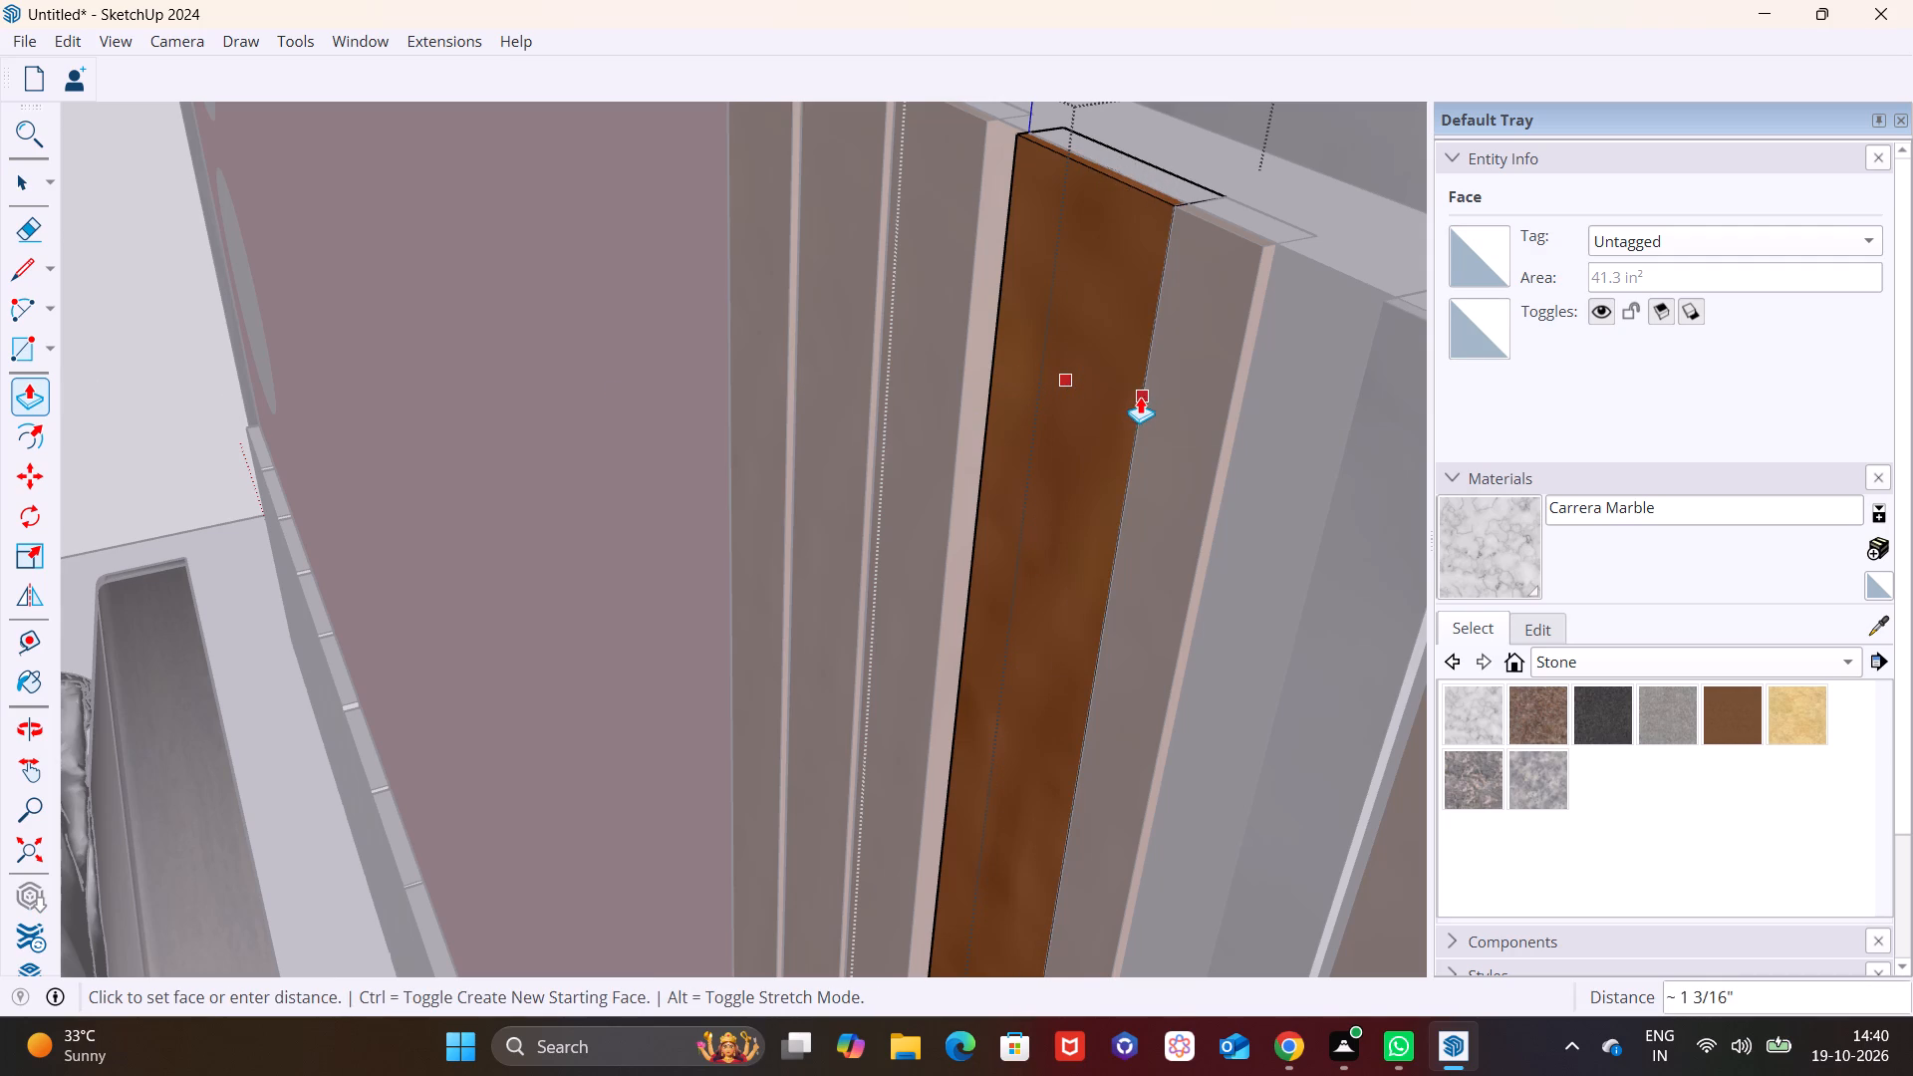
pyautogui.scroll(4, 1160, 379)
pyautogui.click(1162, 379)
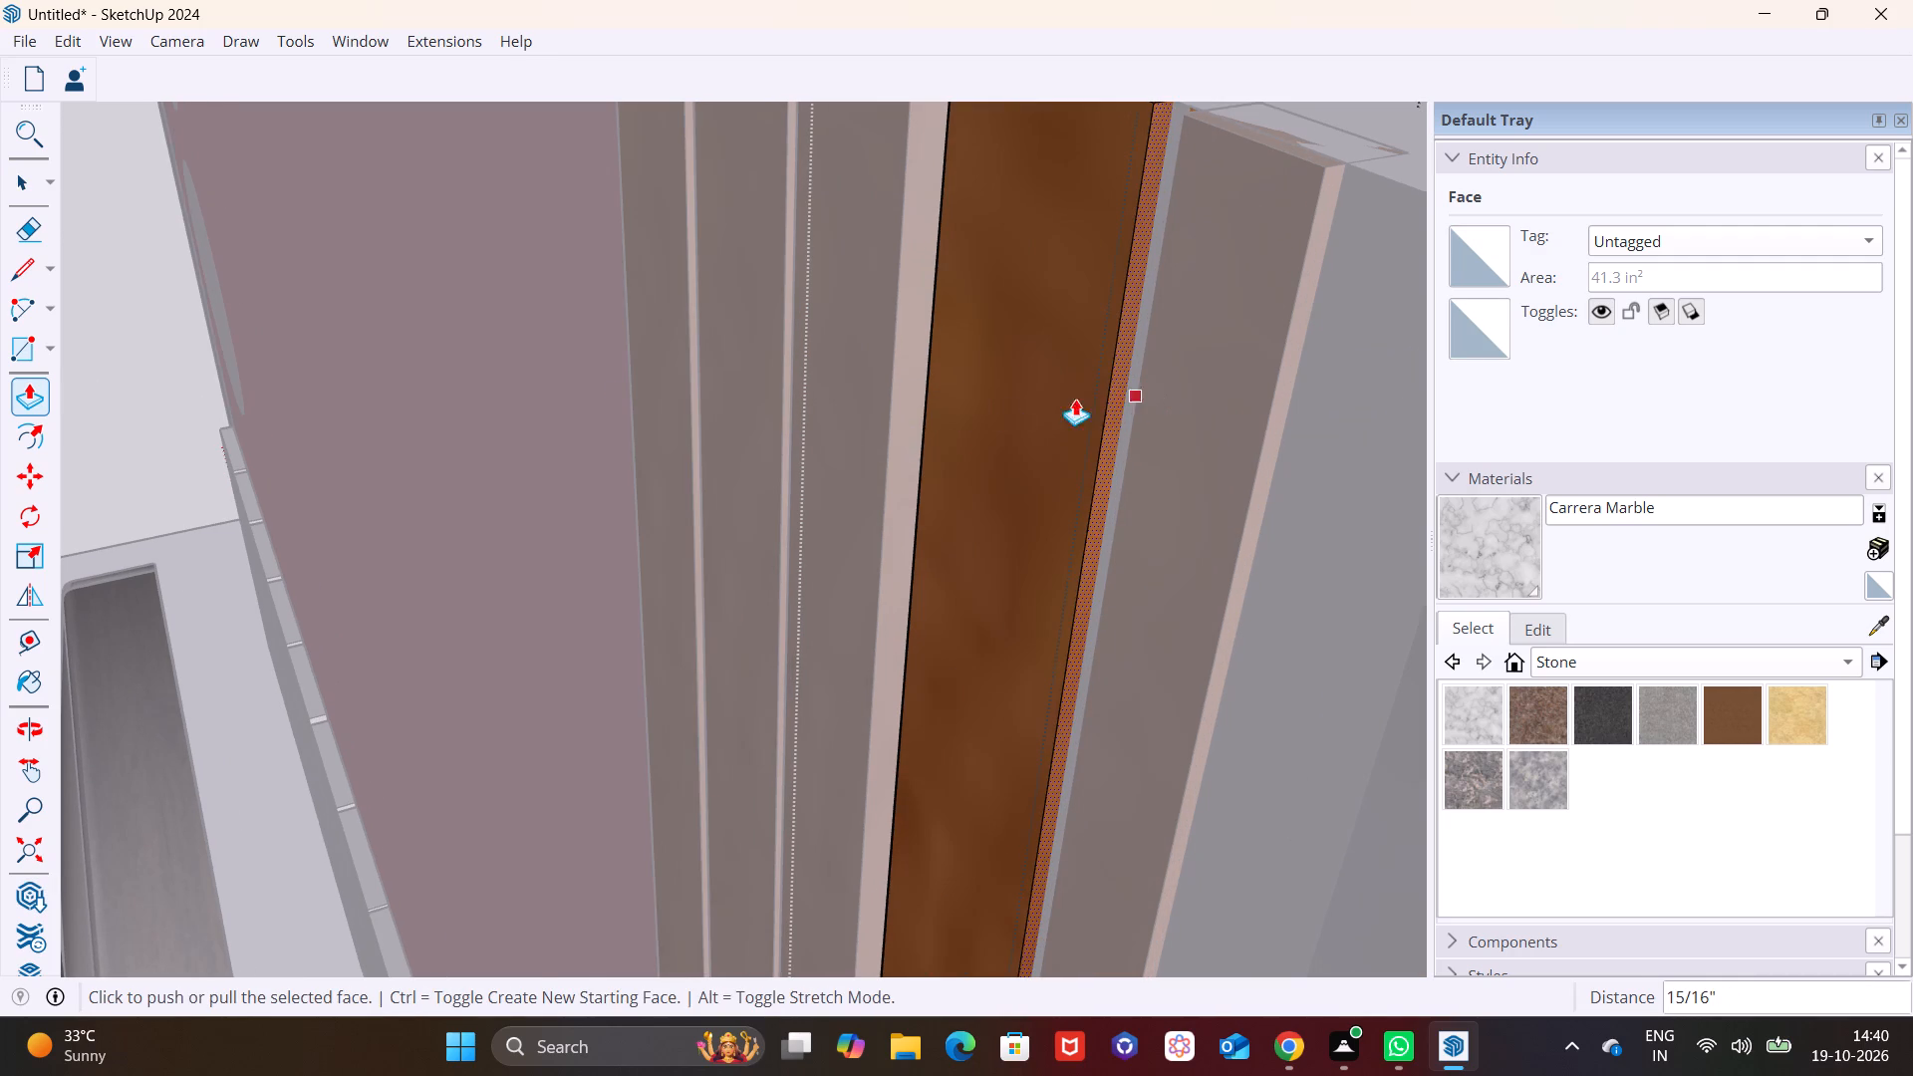
pyautogui.press('space')
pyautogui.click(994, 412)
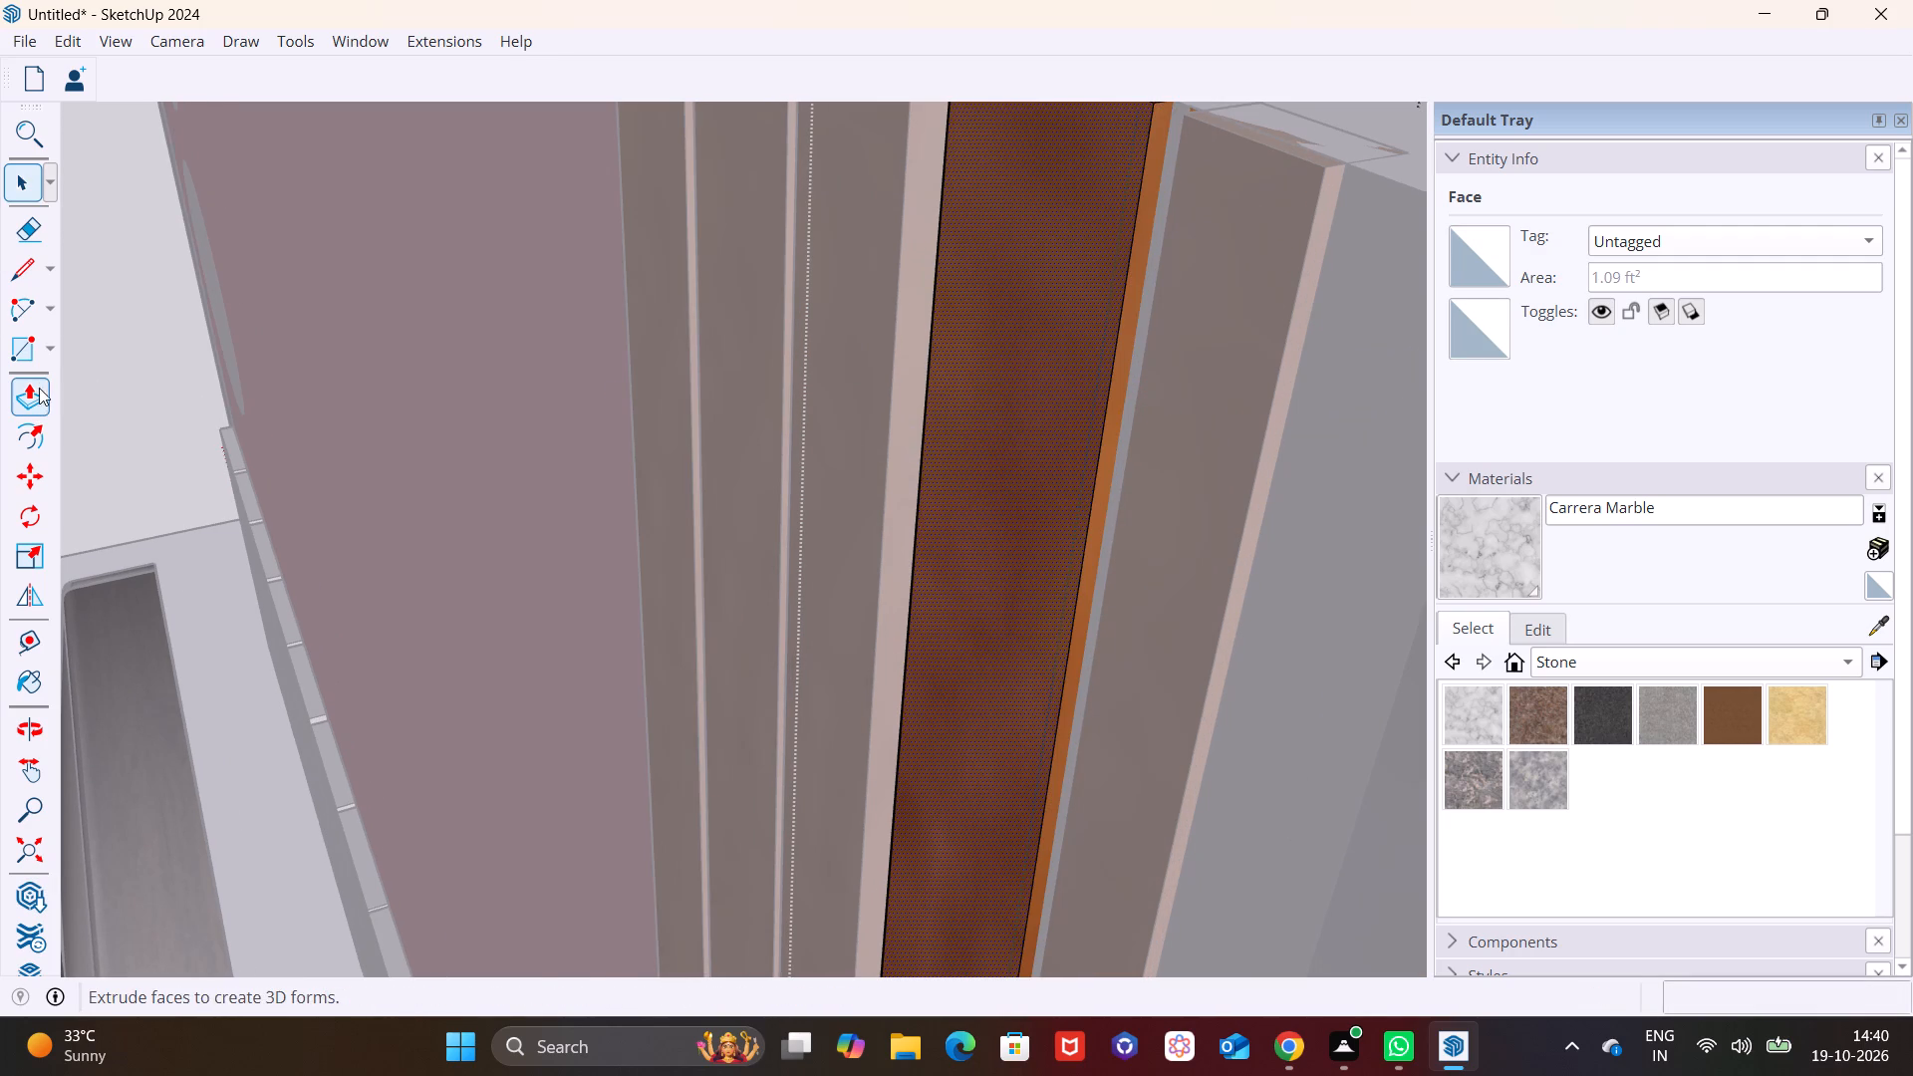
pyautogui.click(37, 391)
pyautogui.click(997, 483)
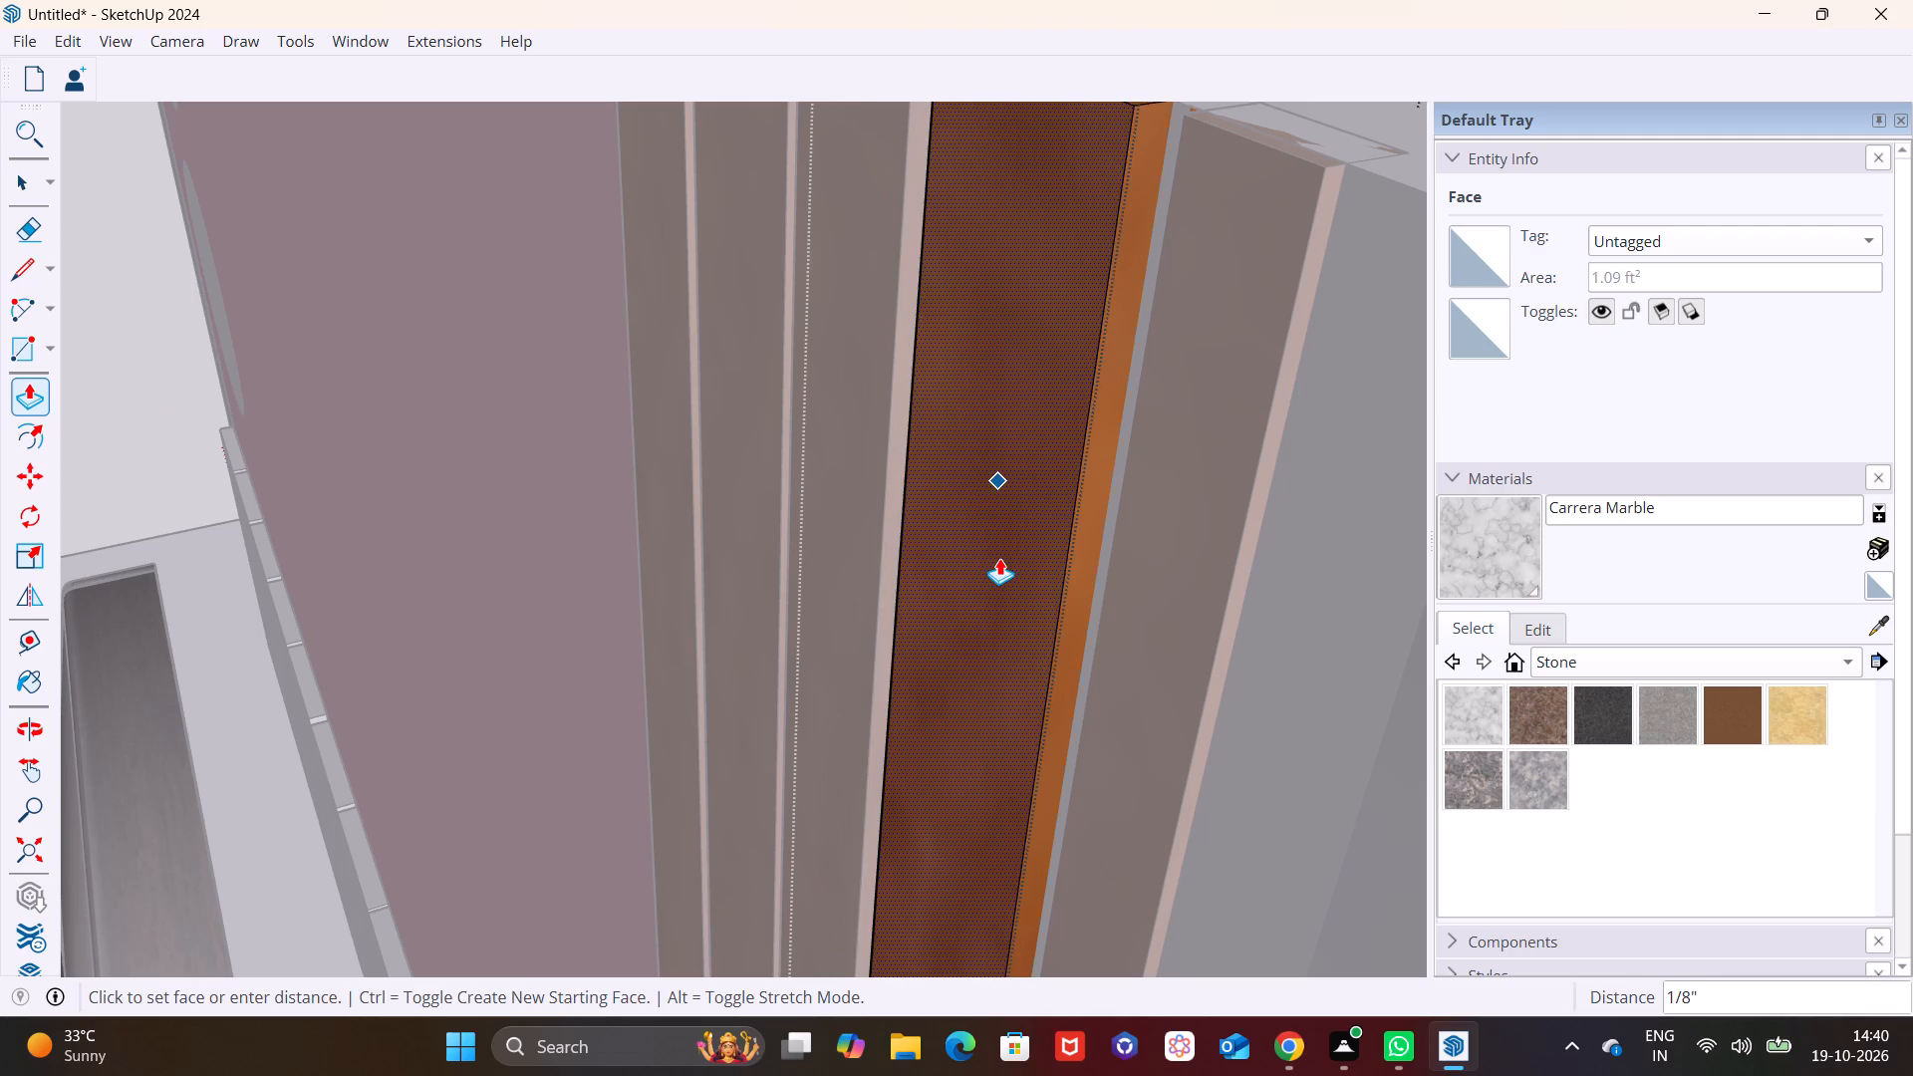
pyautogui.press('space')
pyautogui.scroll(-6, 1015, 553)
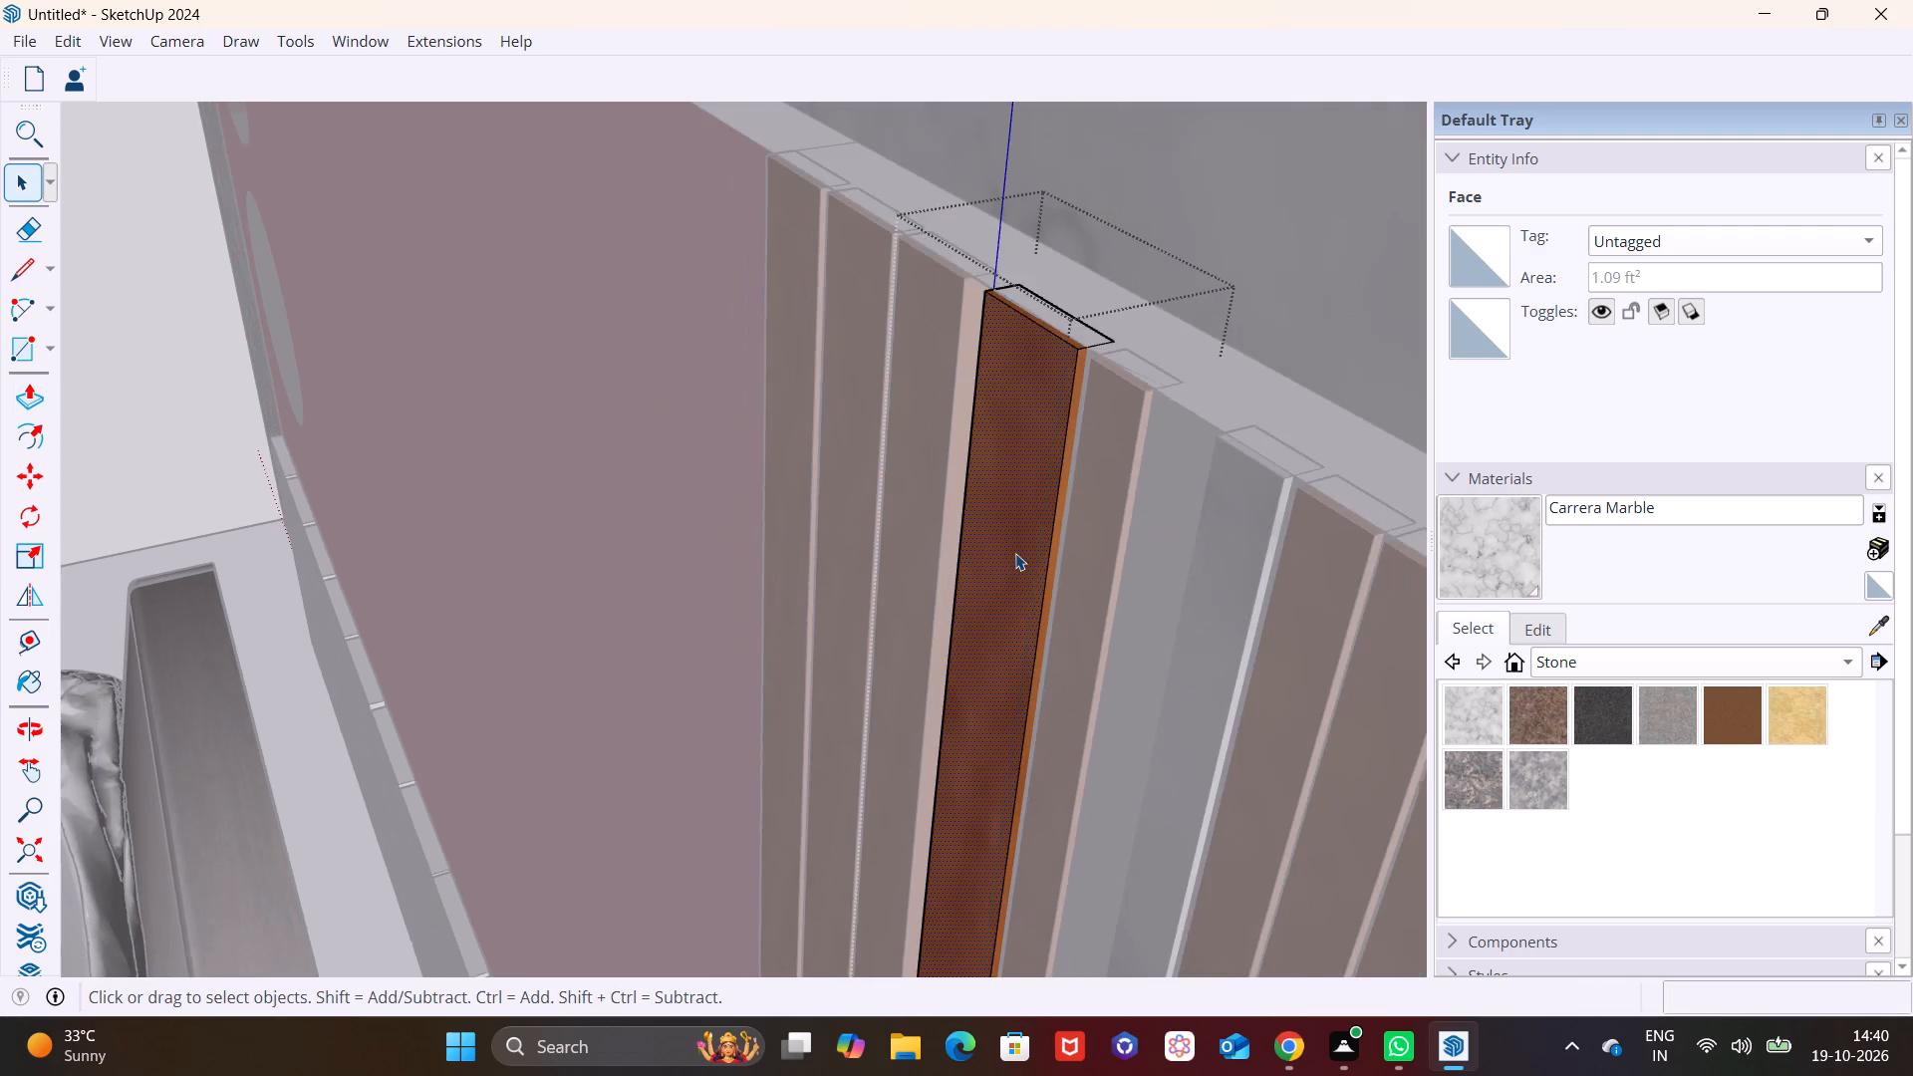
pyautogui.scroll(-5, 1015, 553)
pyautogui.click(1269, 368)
# Push/Pull the side face of the third wooden slat from the pink panel another 1/4" outward, narrowing the gap to the fourth slat.
pyautogui.scroll(5, 1071, 515)
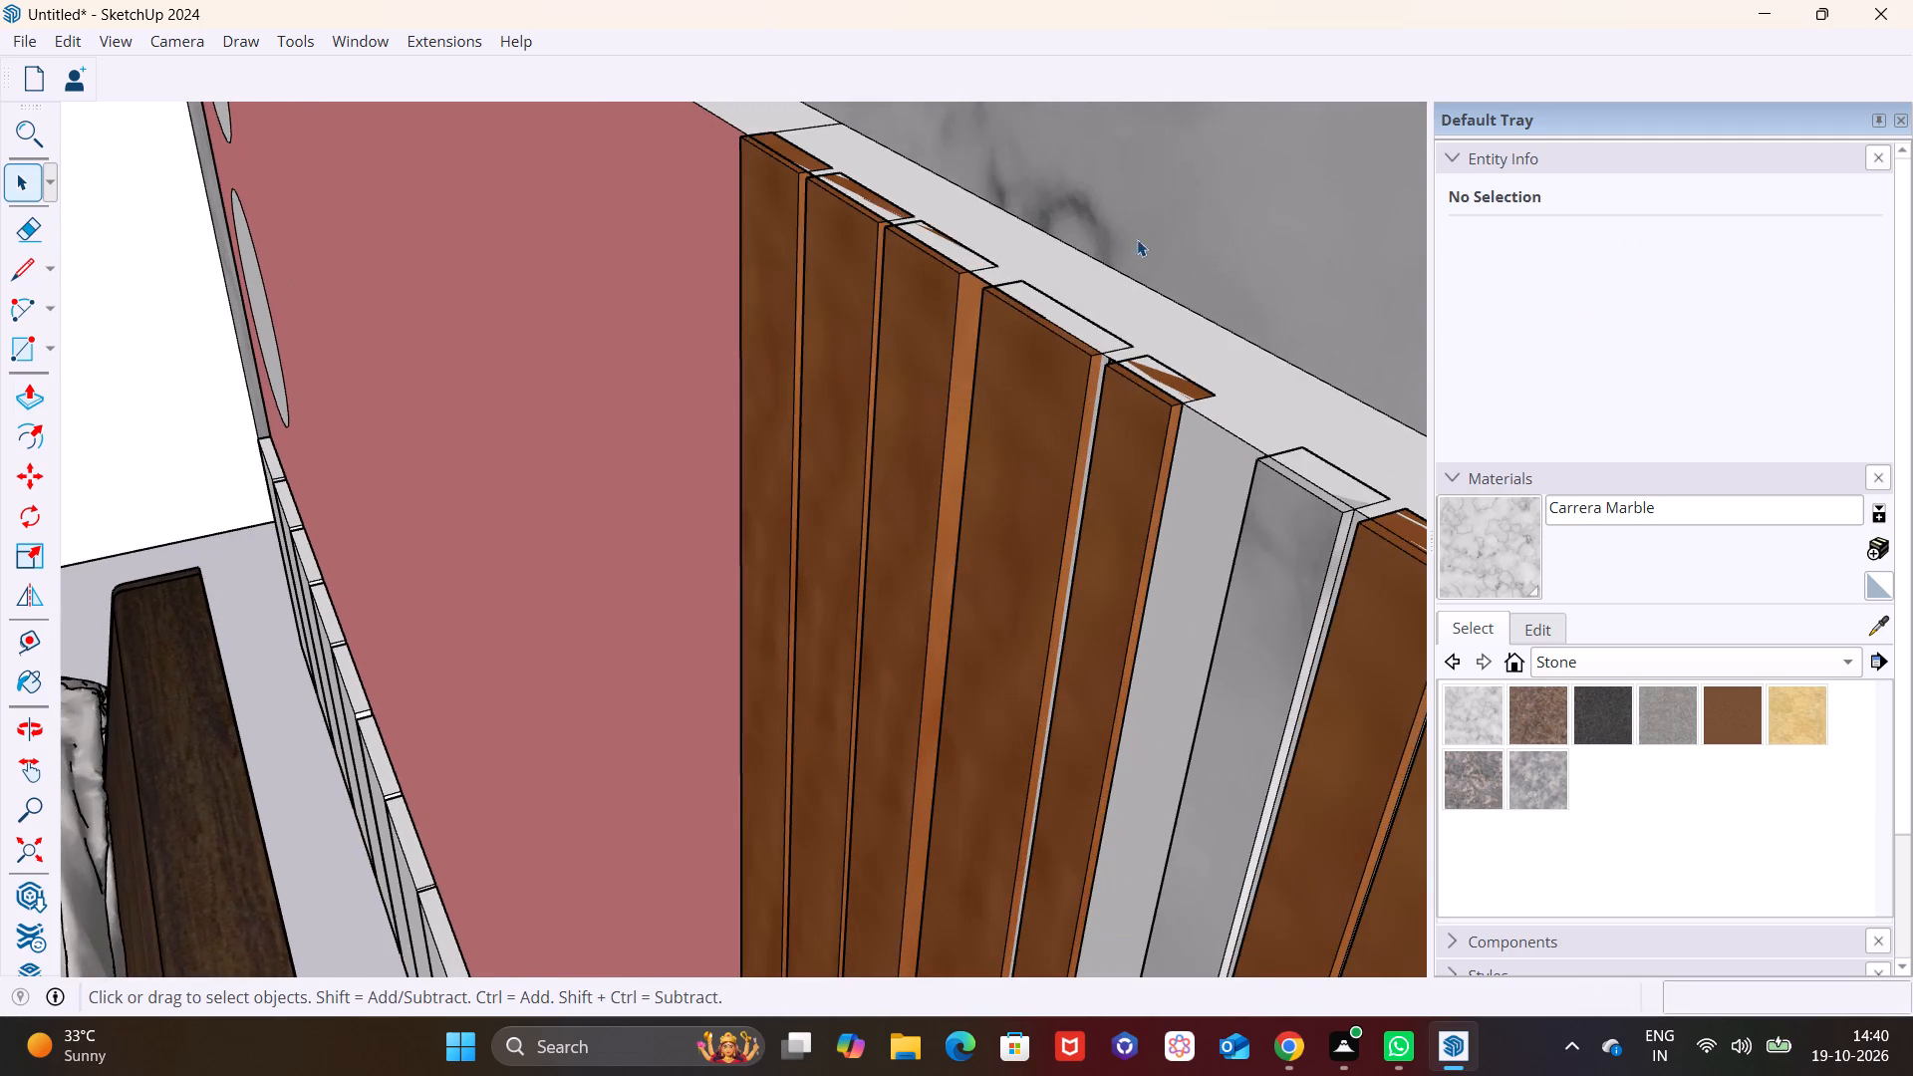
pyautogui.moveTo(1129, 254); pyautogui.dragTo(1023, 494, button='middle')
pyautogui.scroll(-14, 1024, 463)
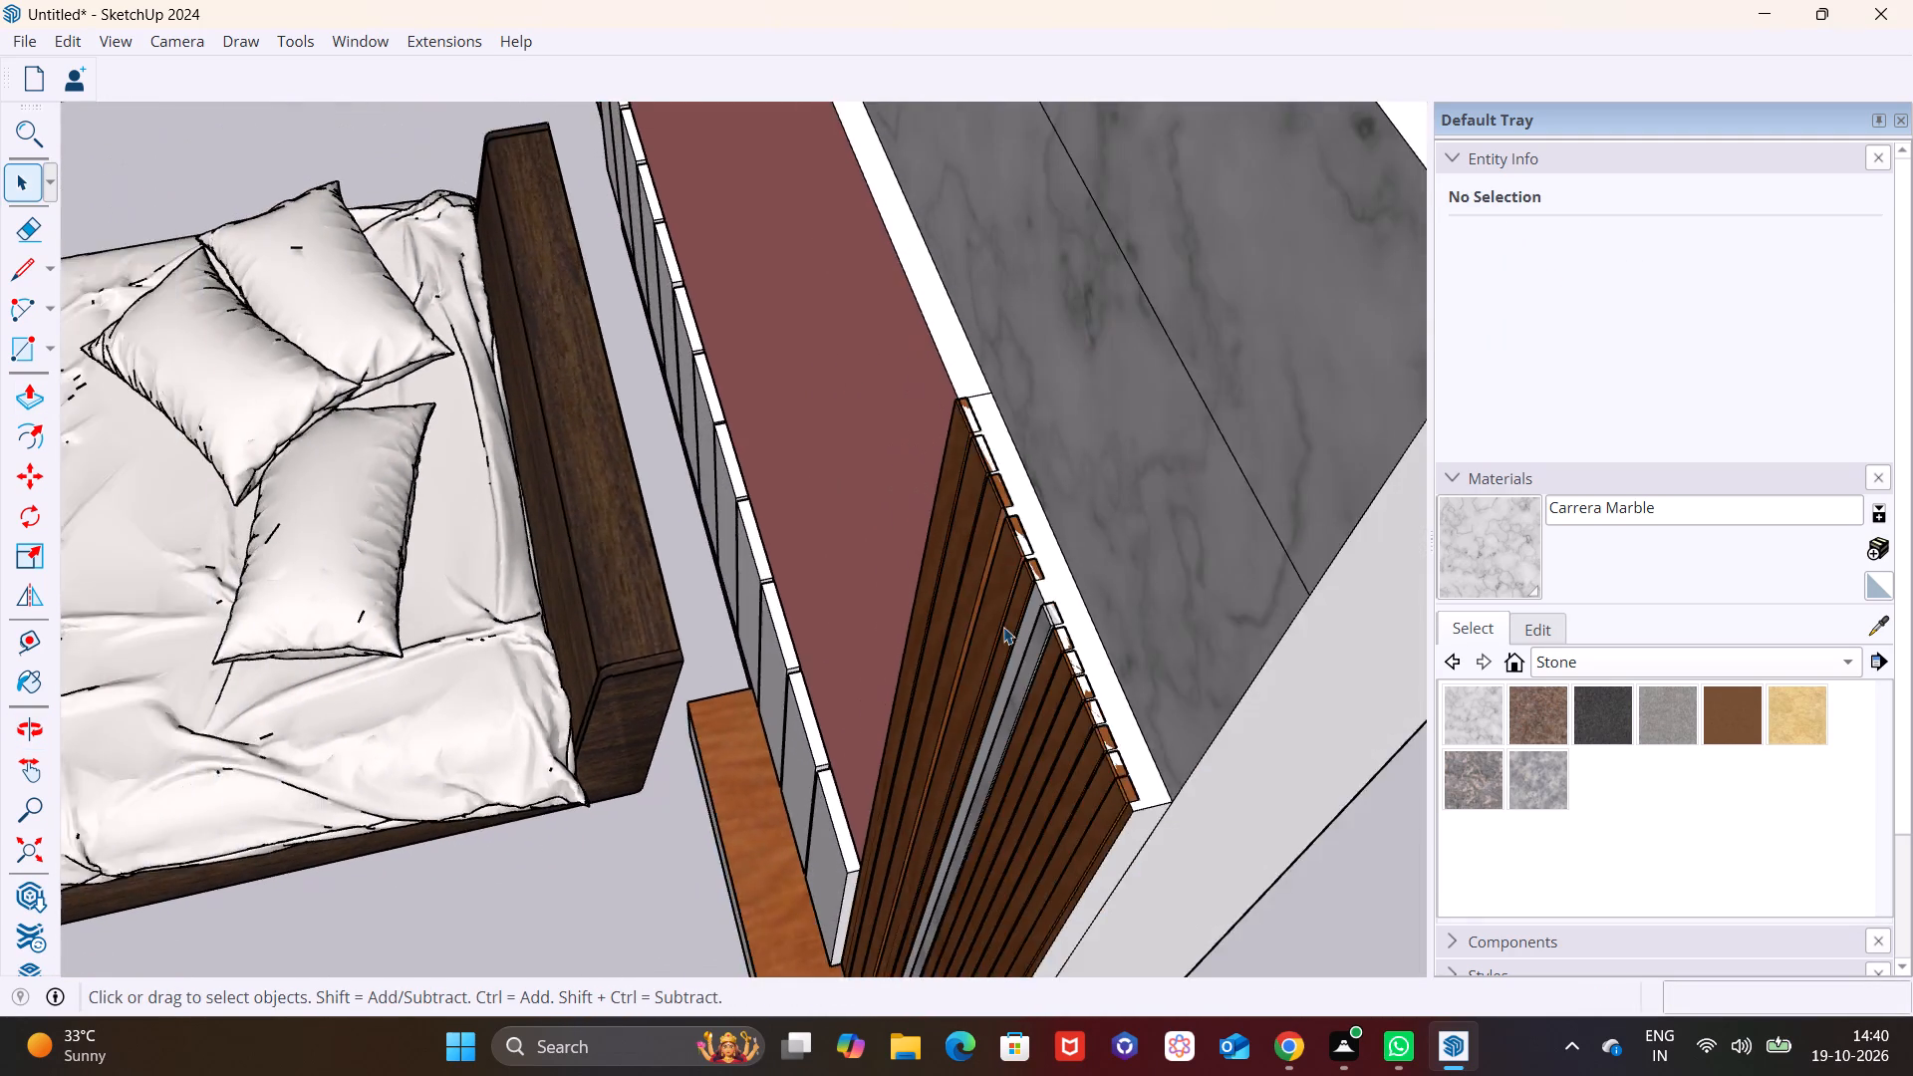
pyautogui.moveTo(1024, 694); pyautogui.dragTo(1490, 409, button='middle')
pyautogui.moveTo(768, 645); pyautogui.dragTo(1144, 372, button='middle')
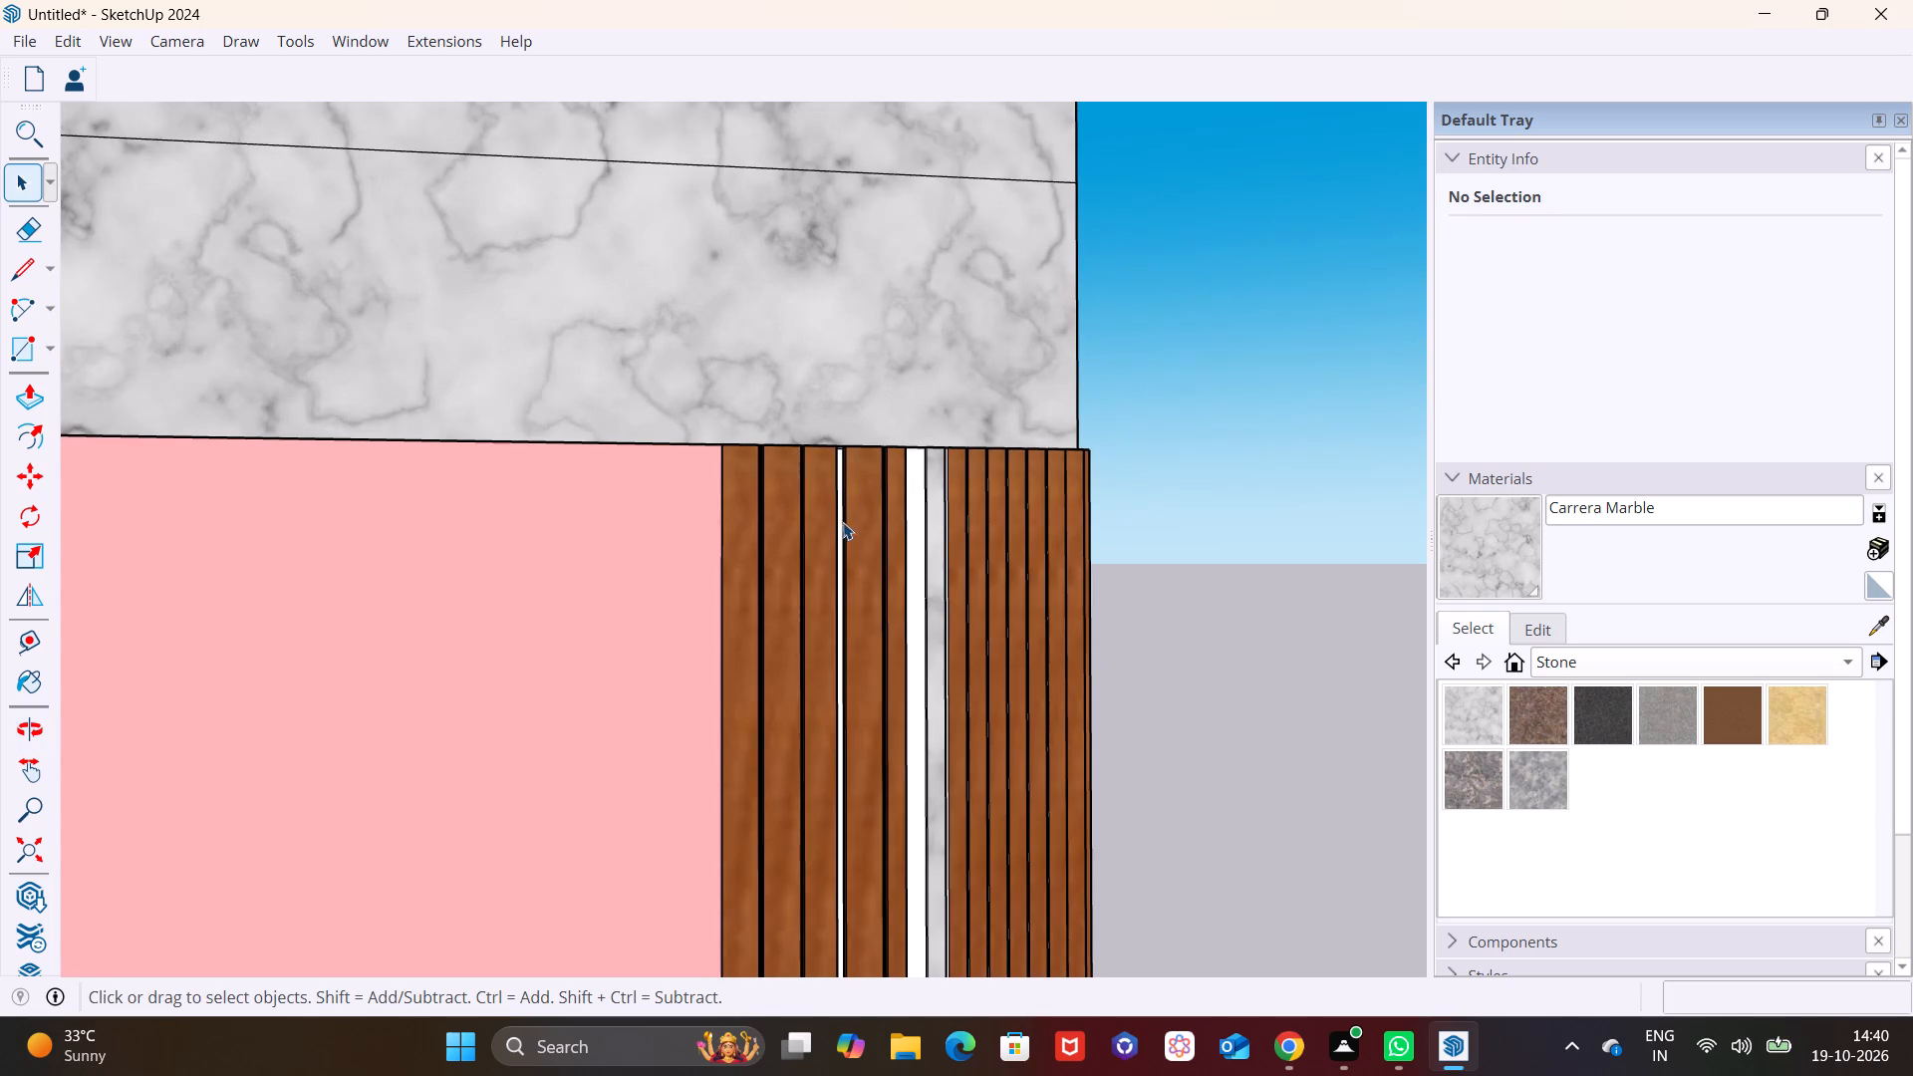
pyautogui.scroll(8, 842, 520)
pyautogui.moveTo(869, 381); pyautogui.dragTo(669, 573, button='middle')
pyautogui.scroll(6, 795, 427)
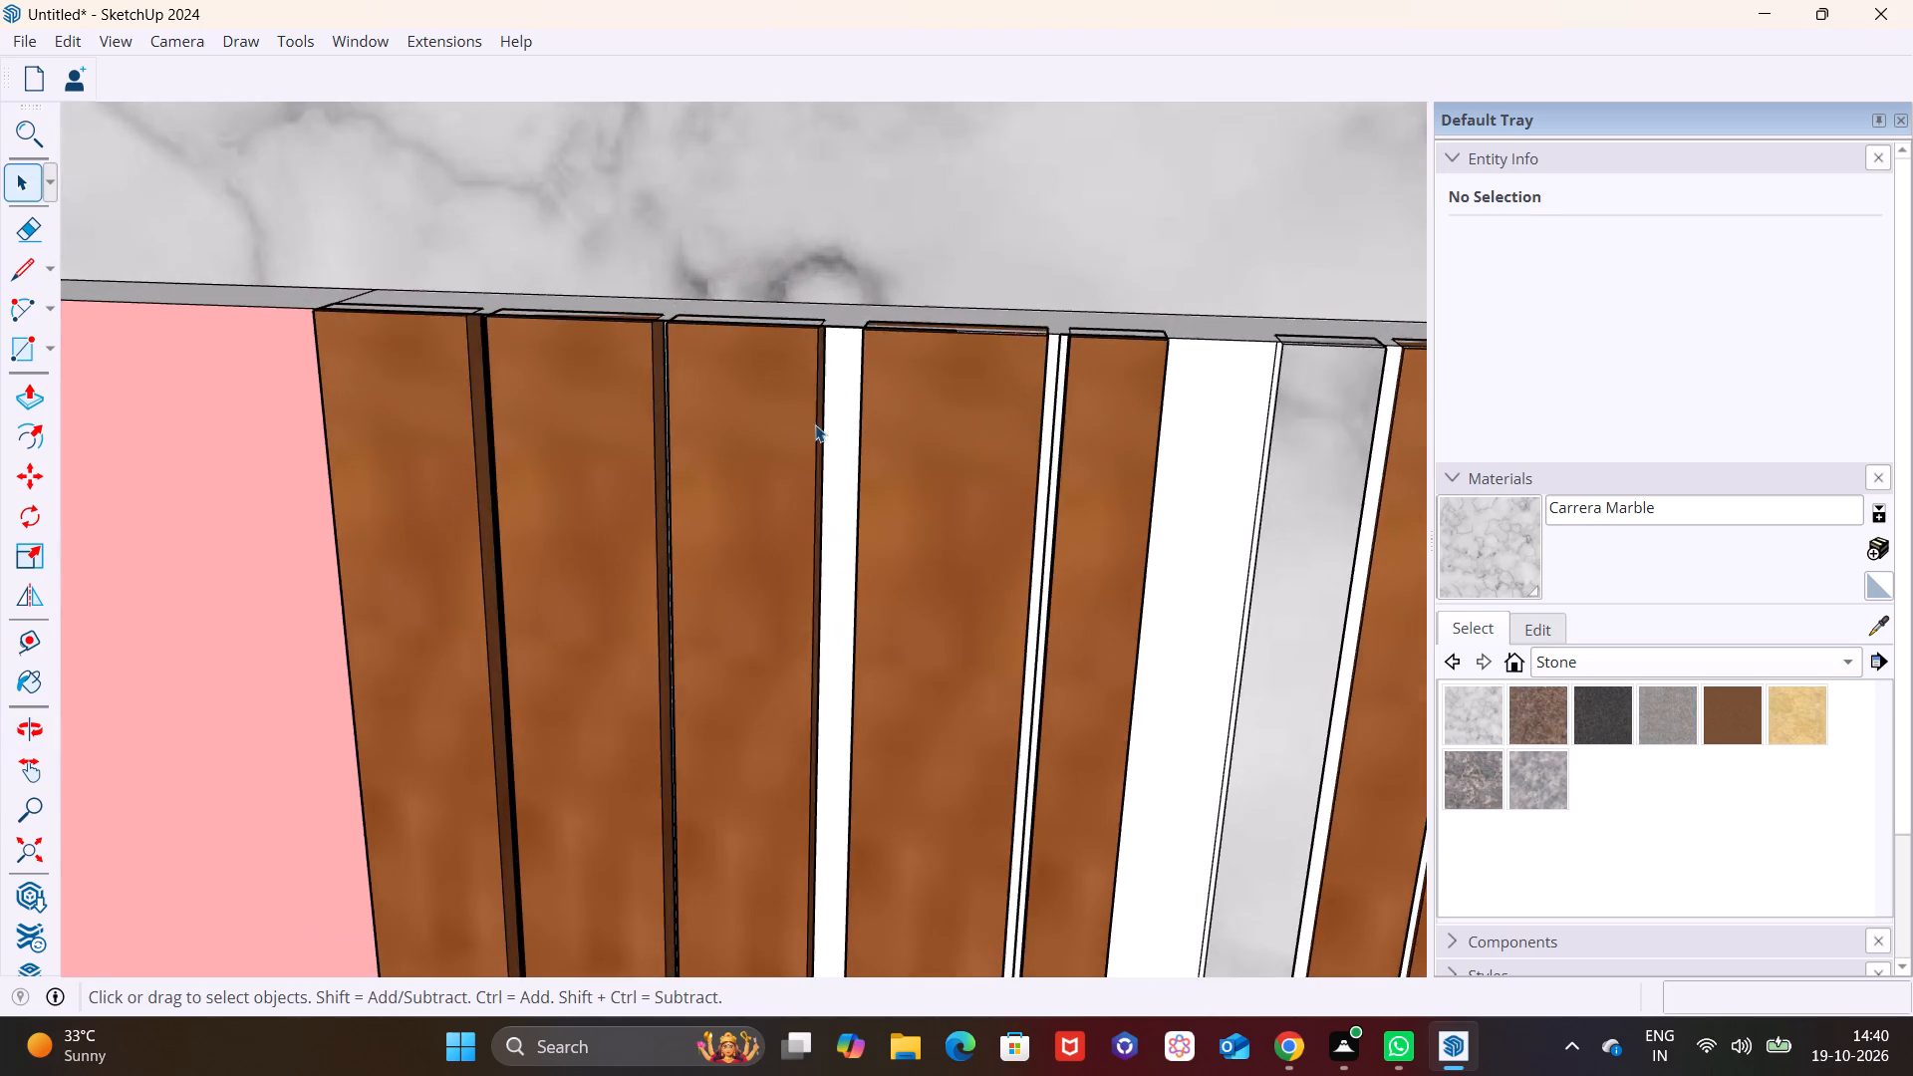
pyautogui.moveTo(809, 424); pyautogui.dragTo(654, 525, button='middle')
pyautogui.tripleClick(836, 374)
pyautogui.click(846, 384)
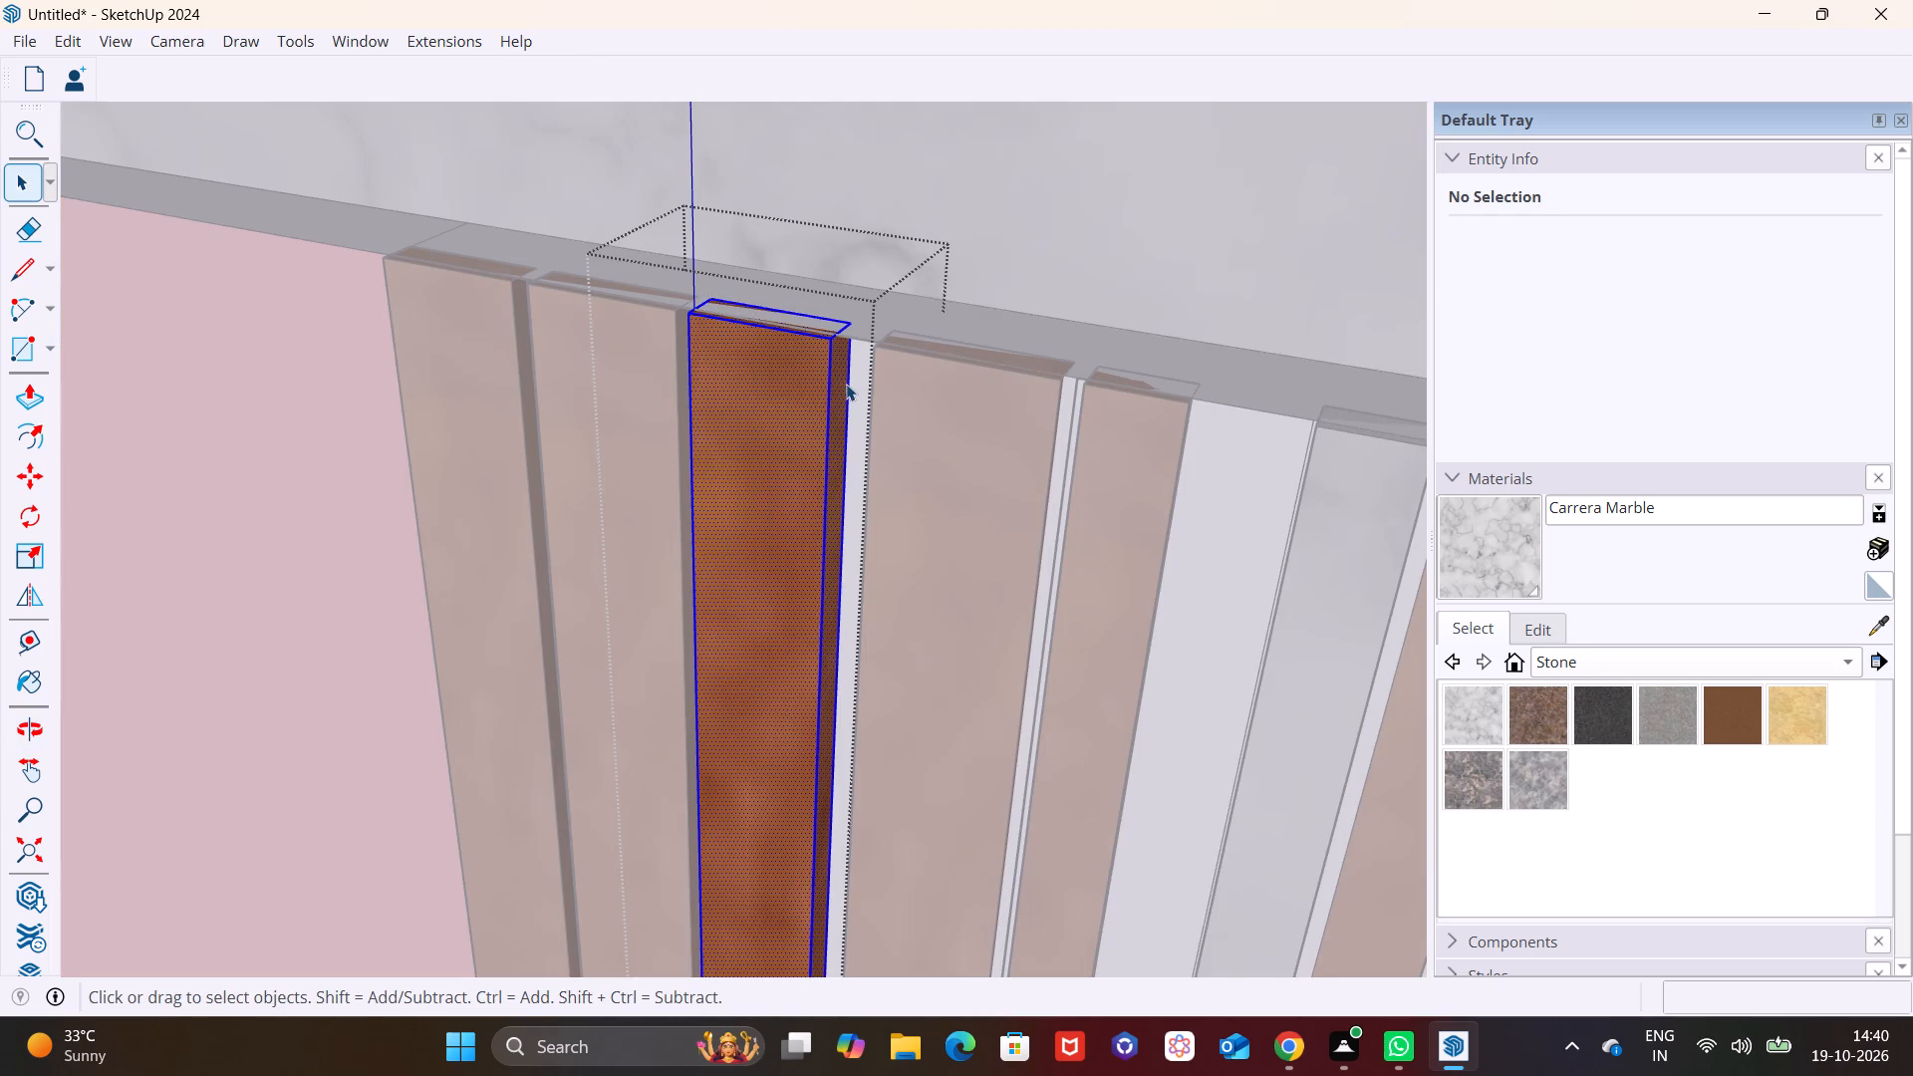
pyautogui.click(842, 402)
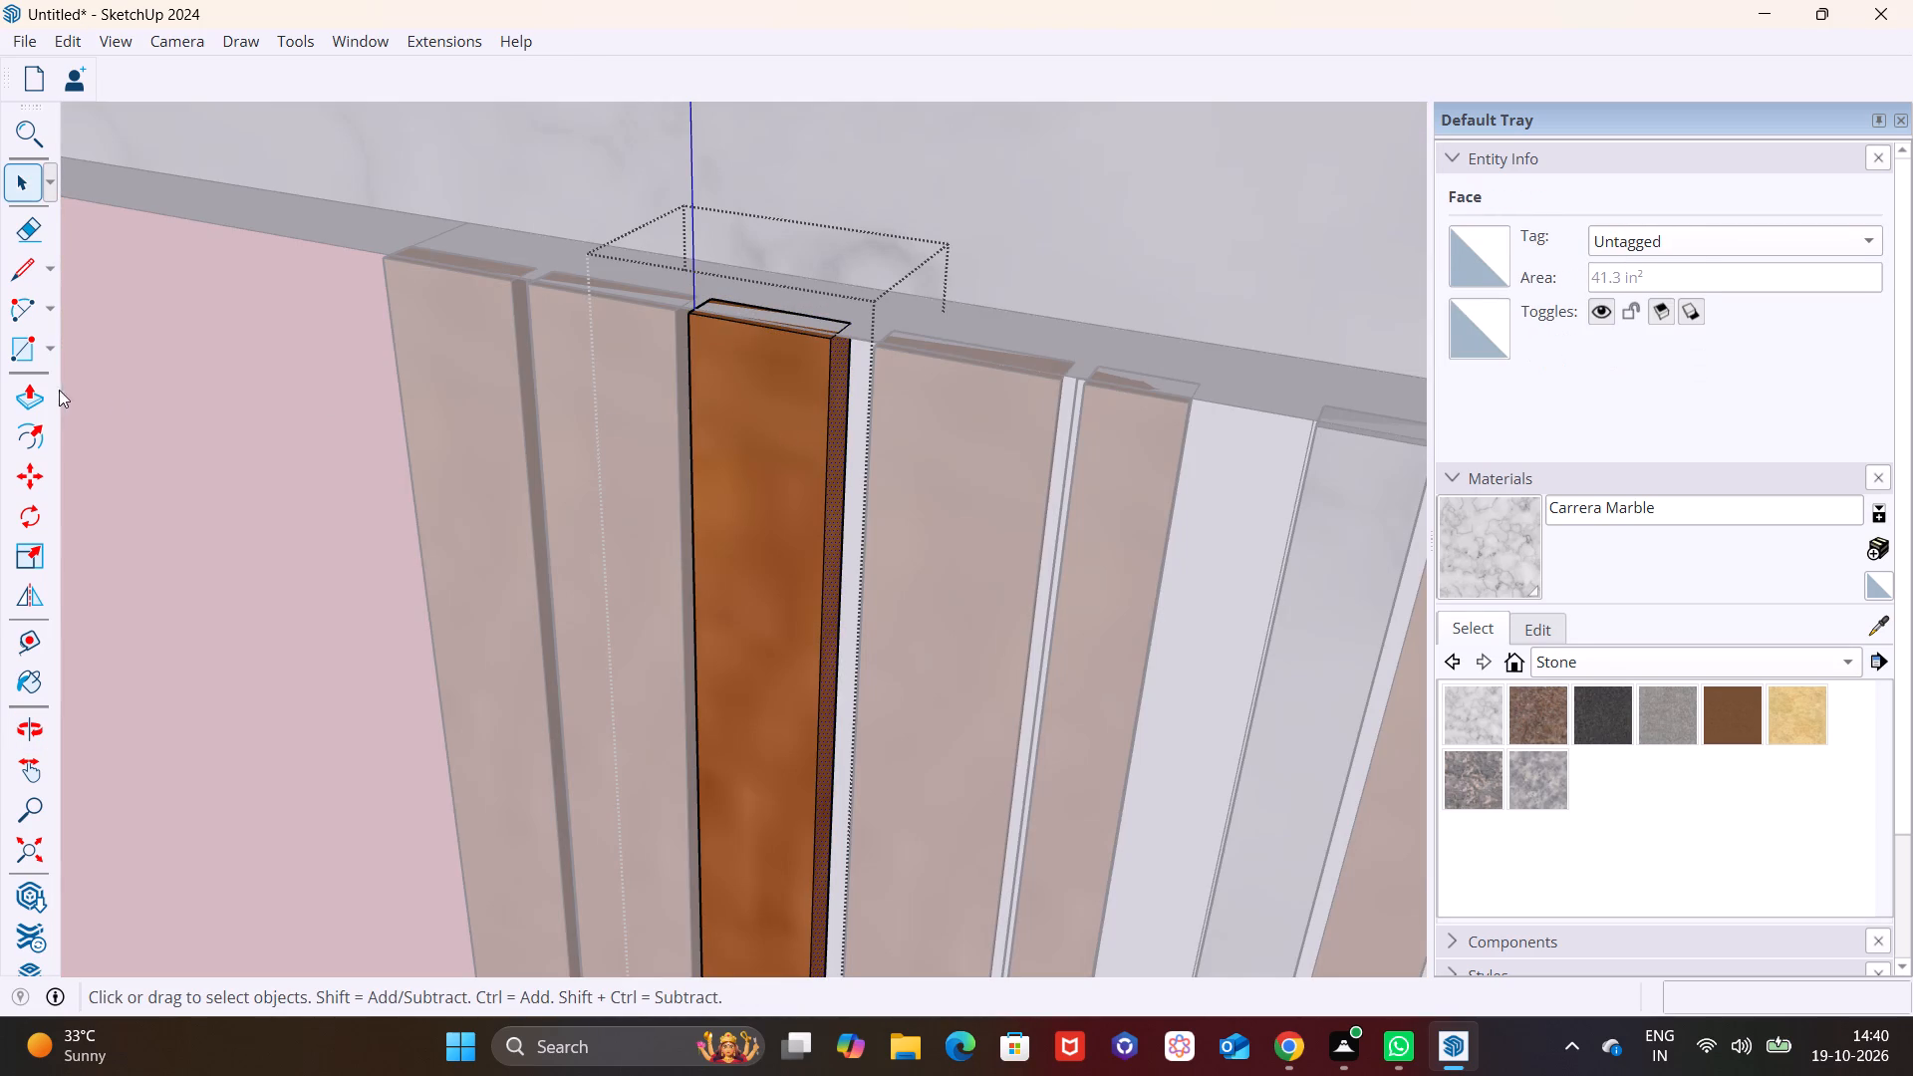
pyautogui.click(23, 390)
pyautogui.moveTo(901, 307); pyautogui.dragTo(863, 503, button='middle')
pyautogui.scroll(4, 864, 404)
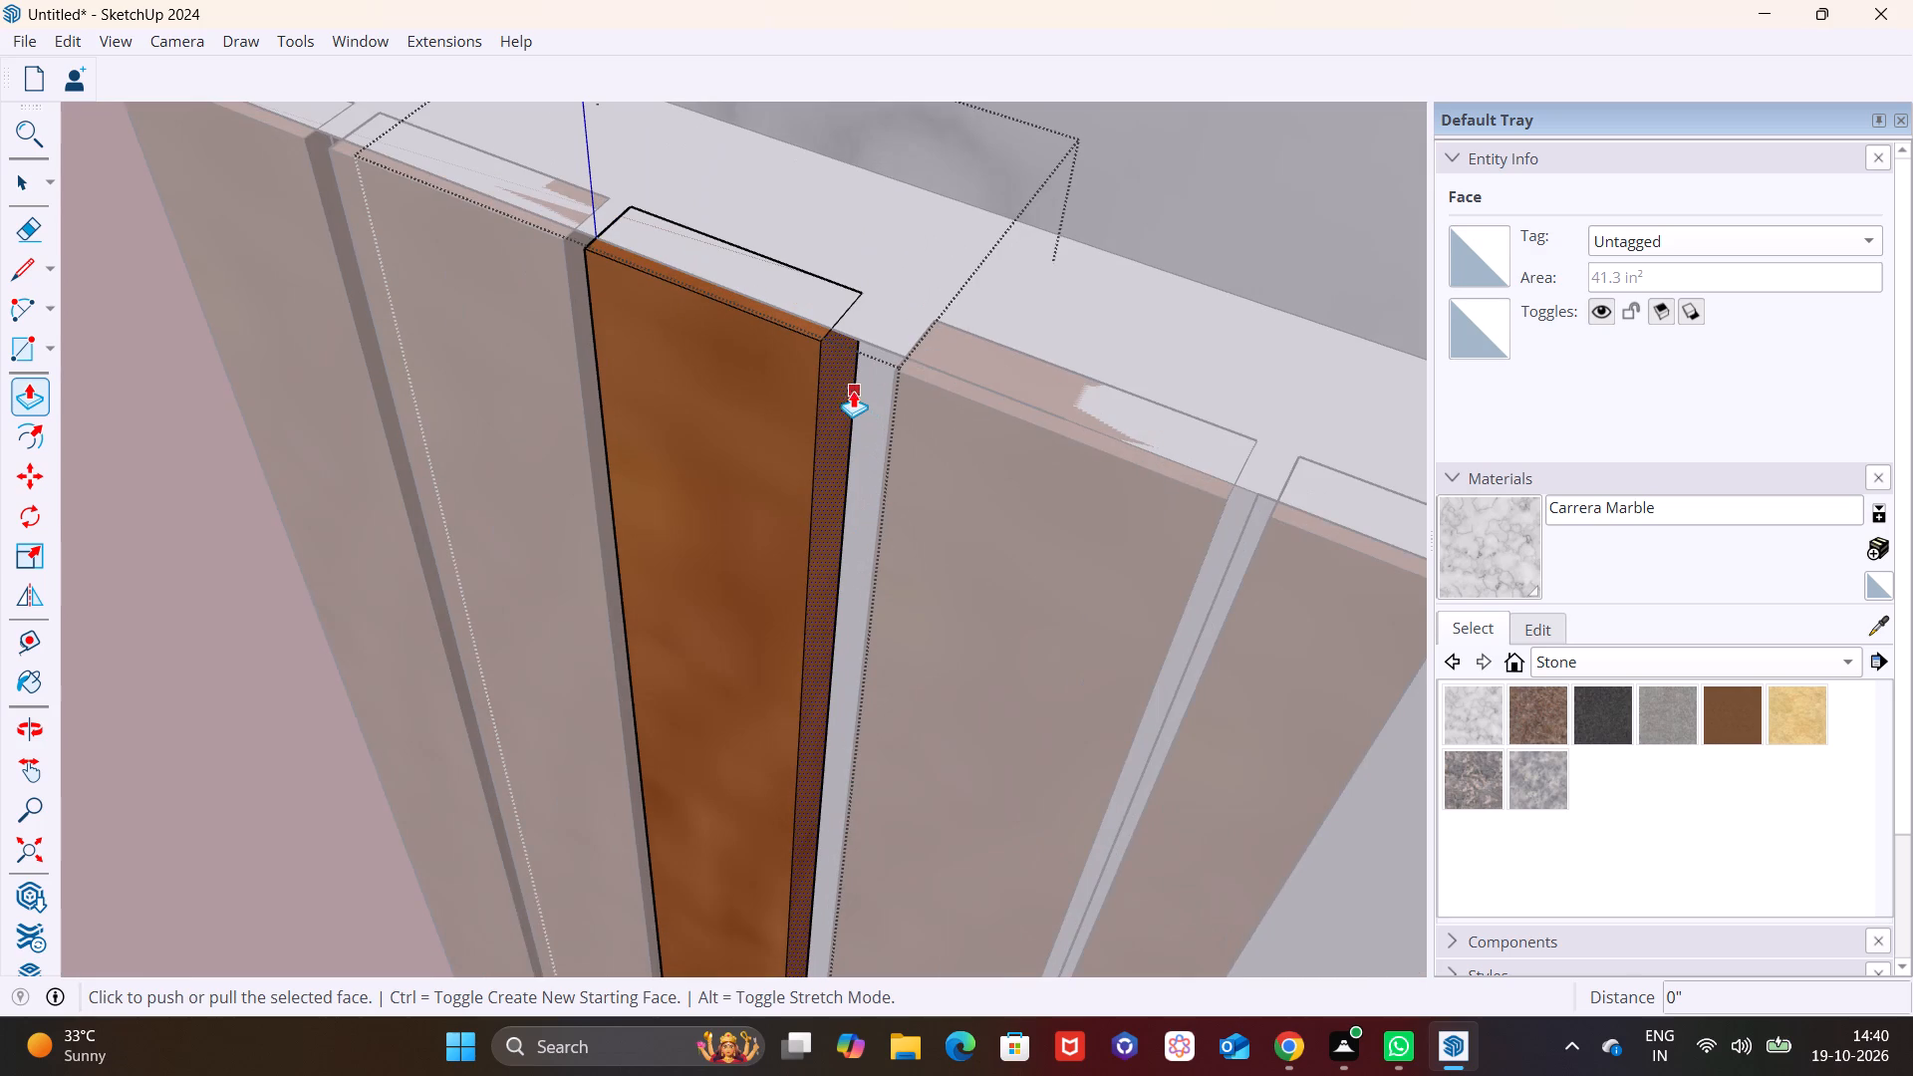
pyautogui.click(844, 386)
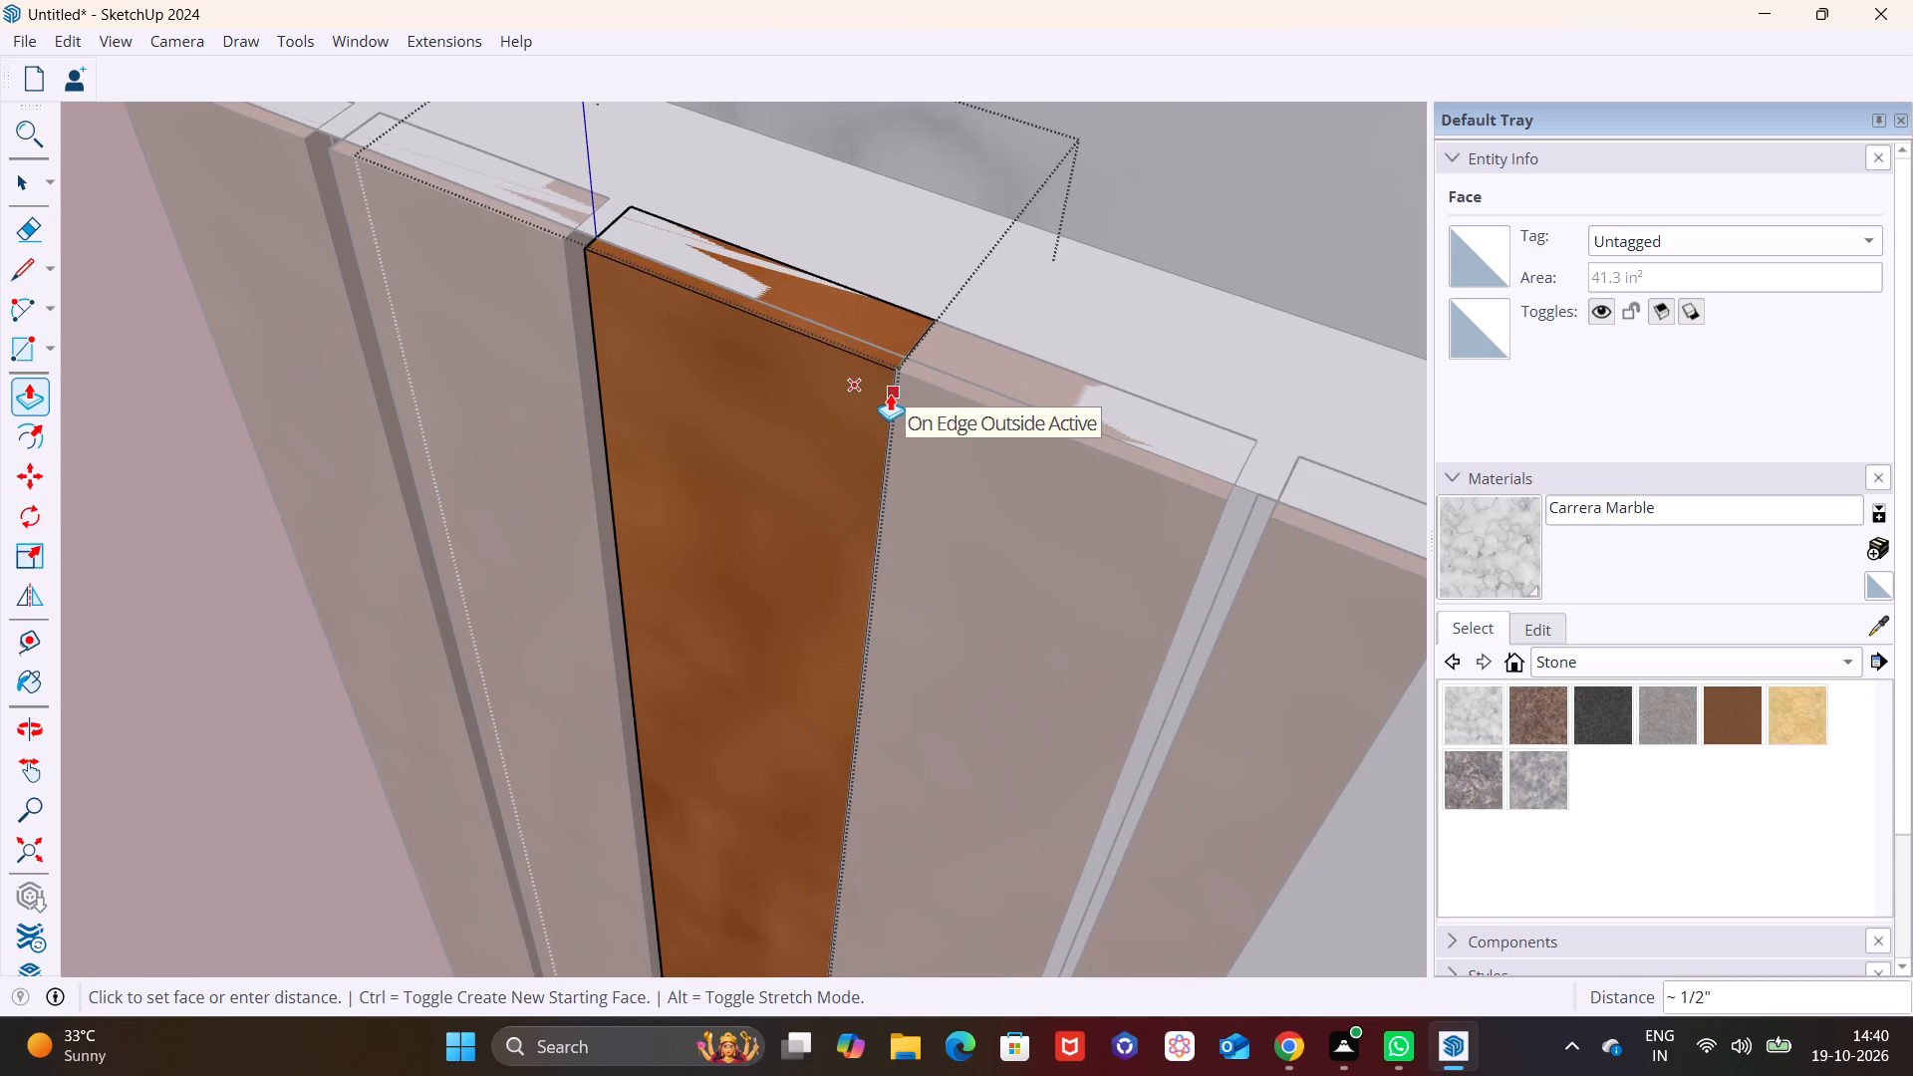
pyautogui.scroll(4, 886, 390)
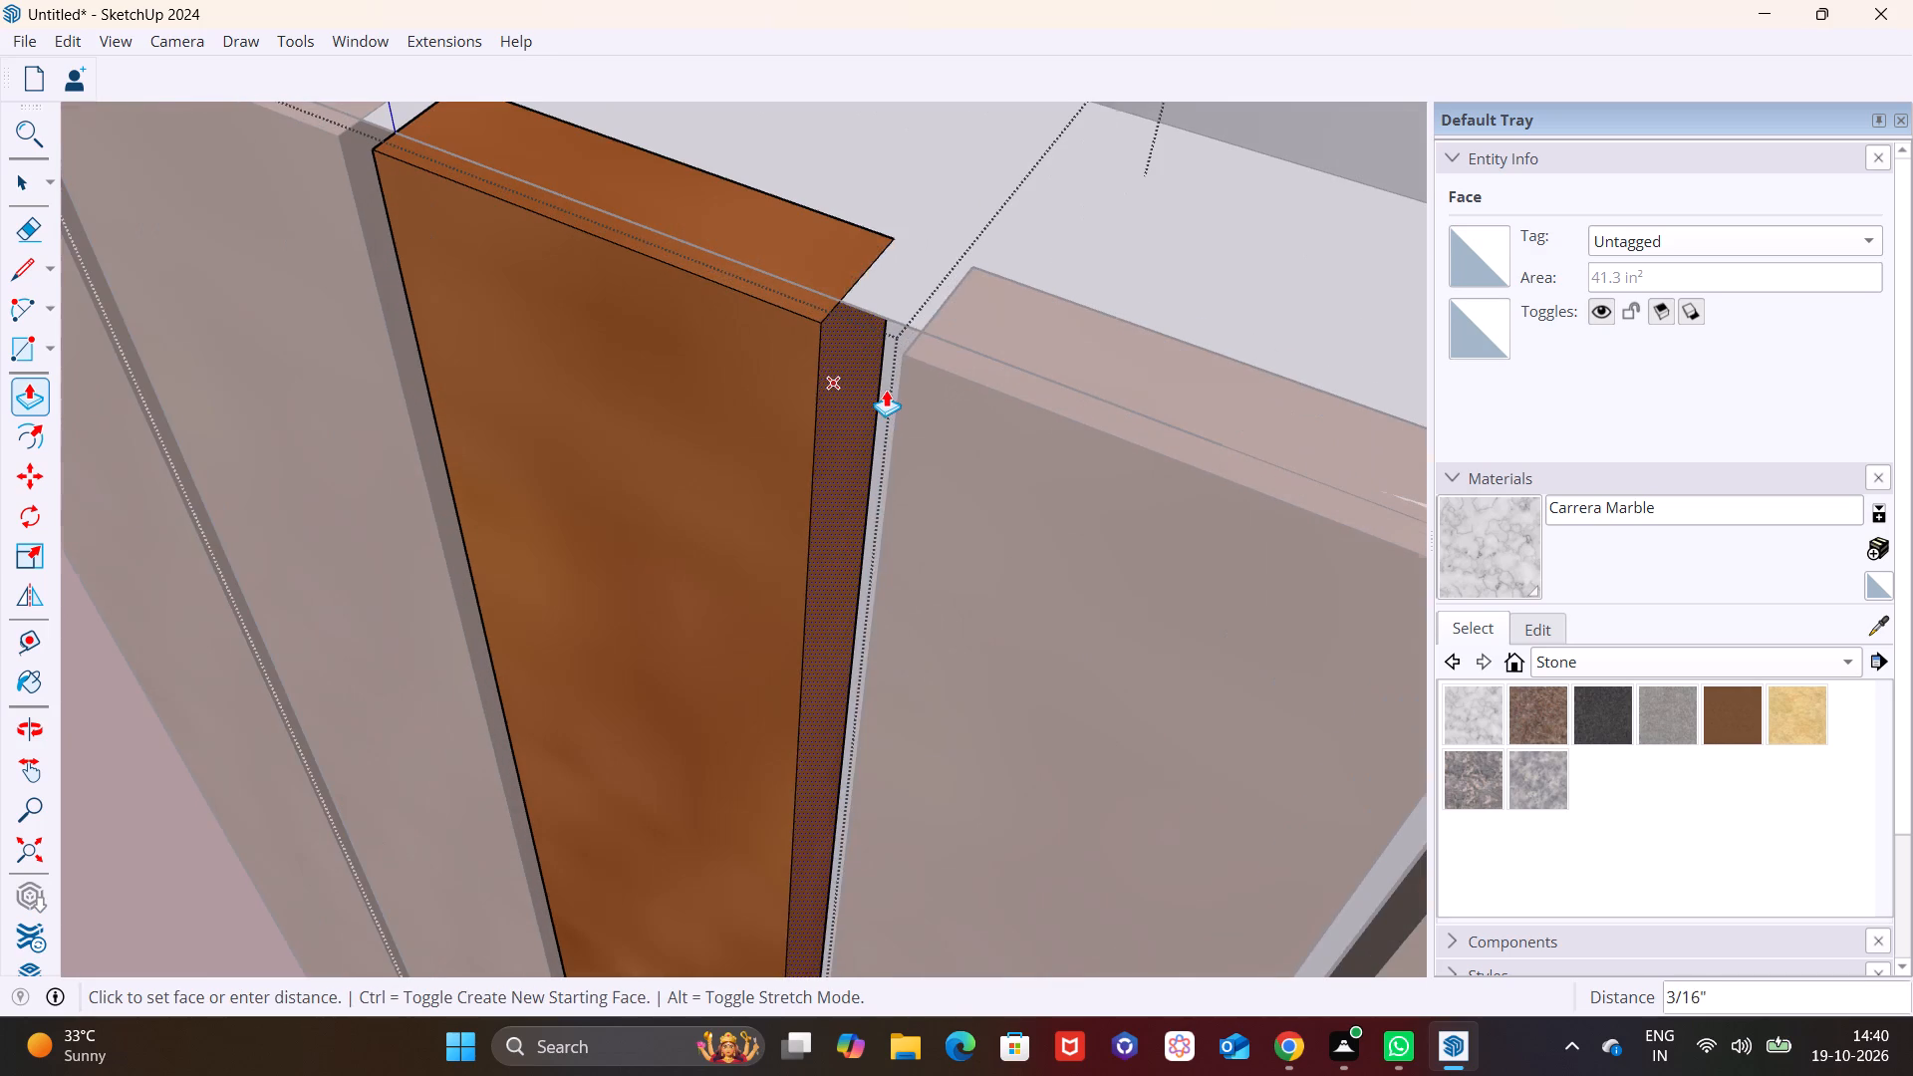
pyautogui.scroll(3, 875, 383)
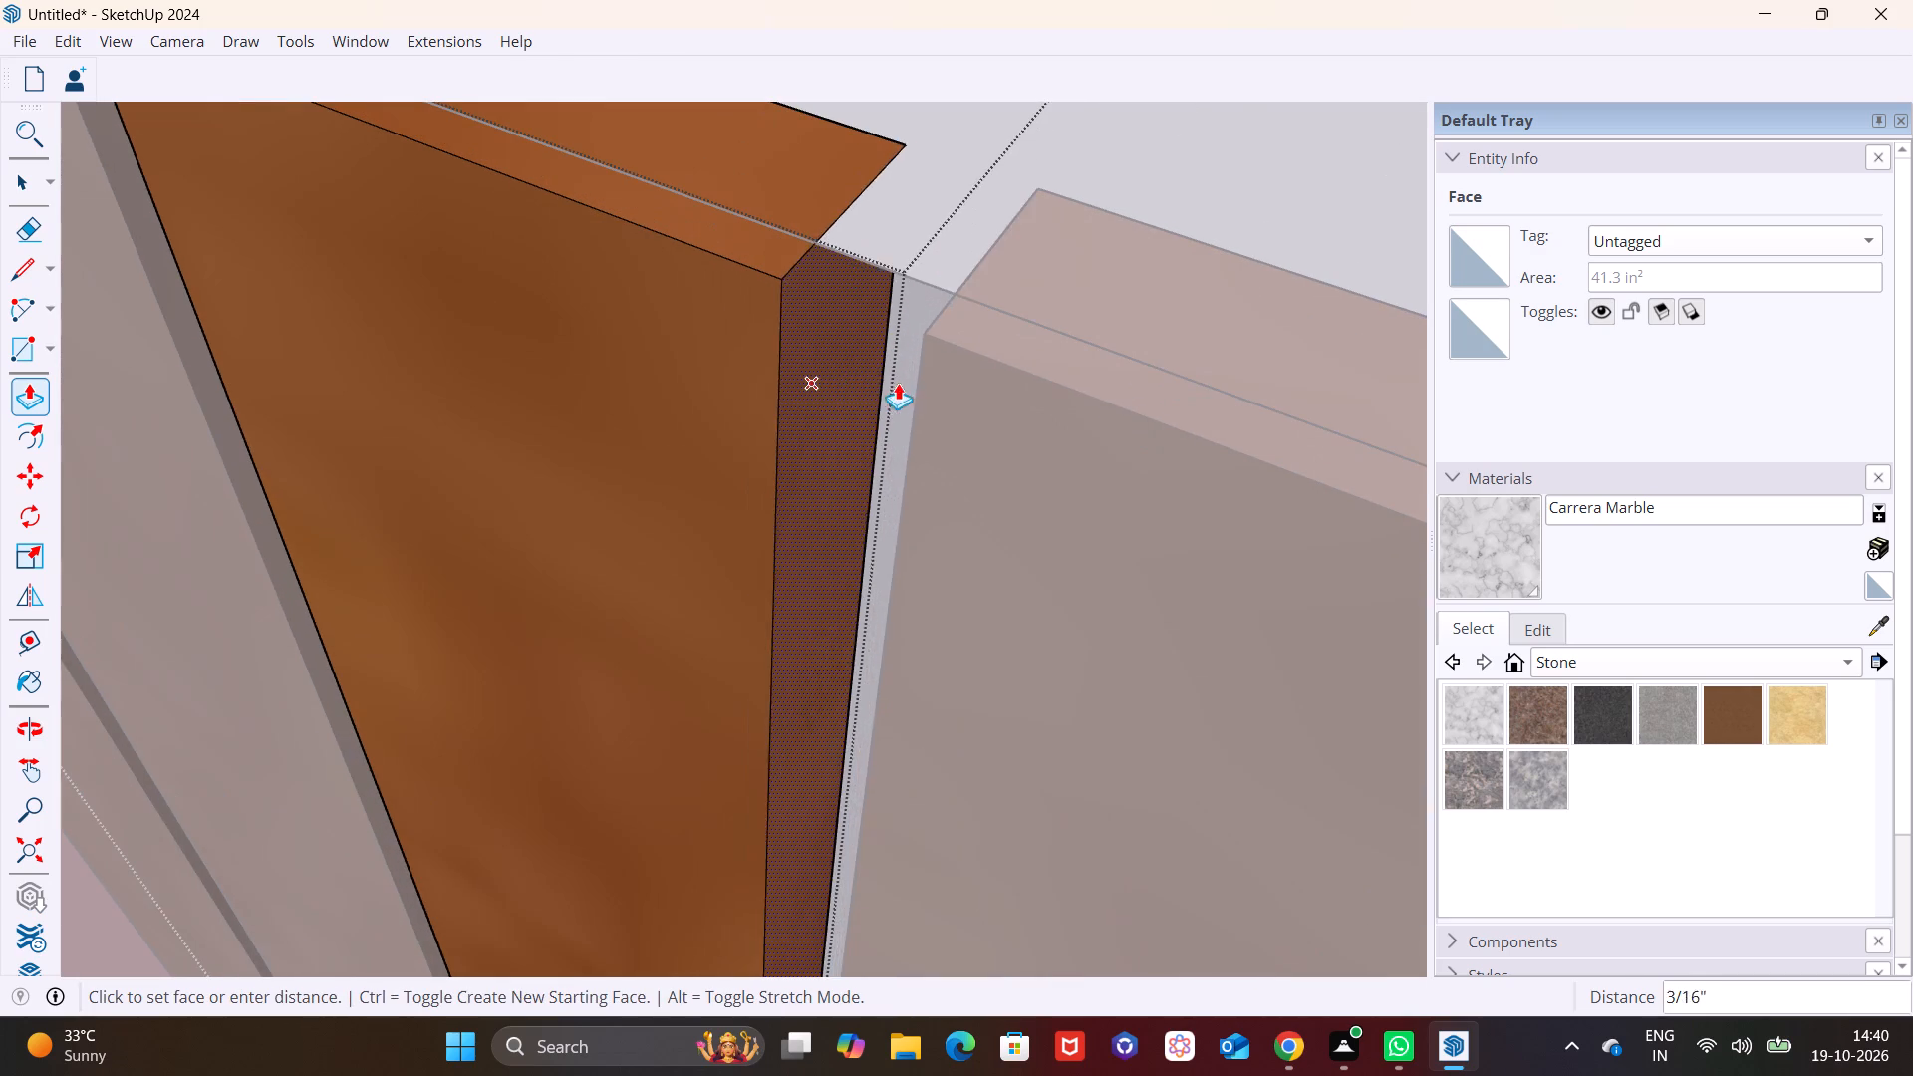
pyautogui.click(911, 376)
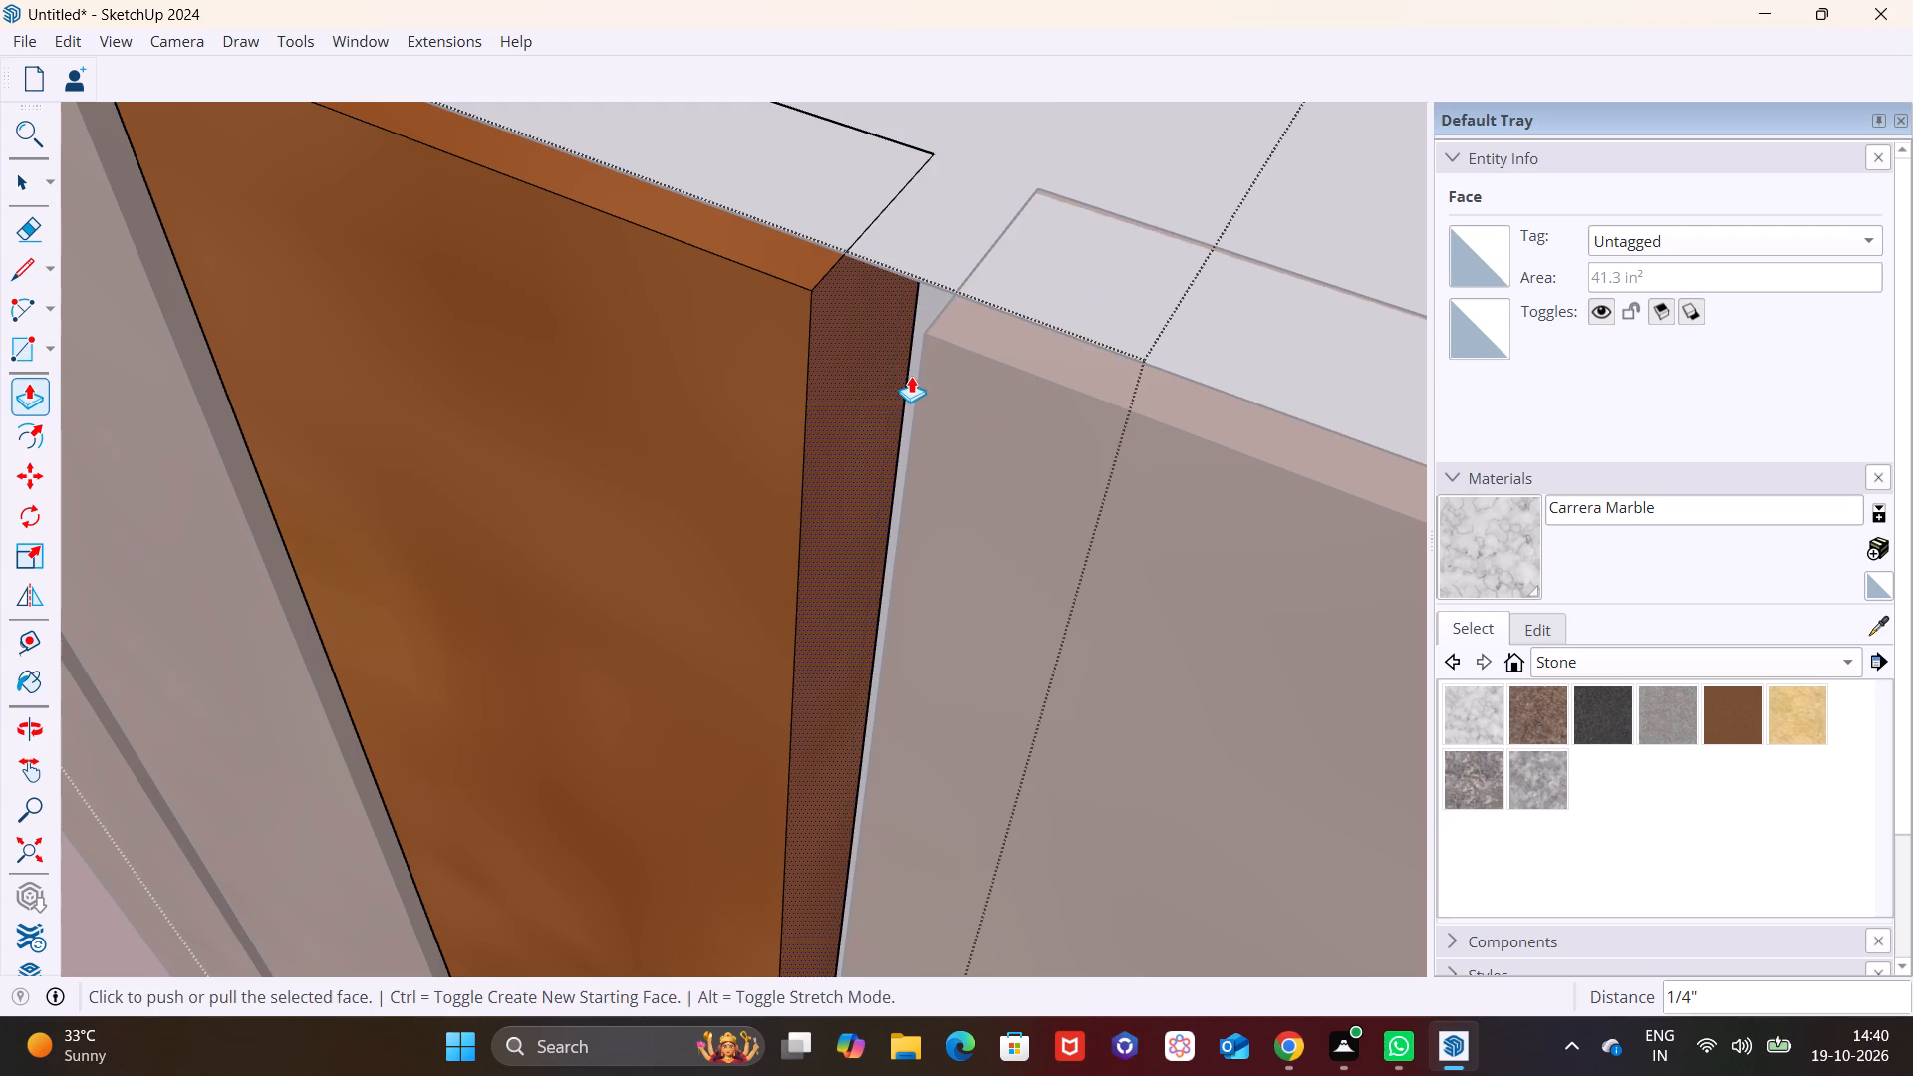
pyautogui.press('space')
pyautogui.scroll(-20, 902, 453)
pyautogui.scroll(-6, 902, 453)
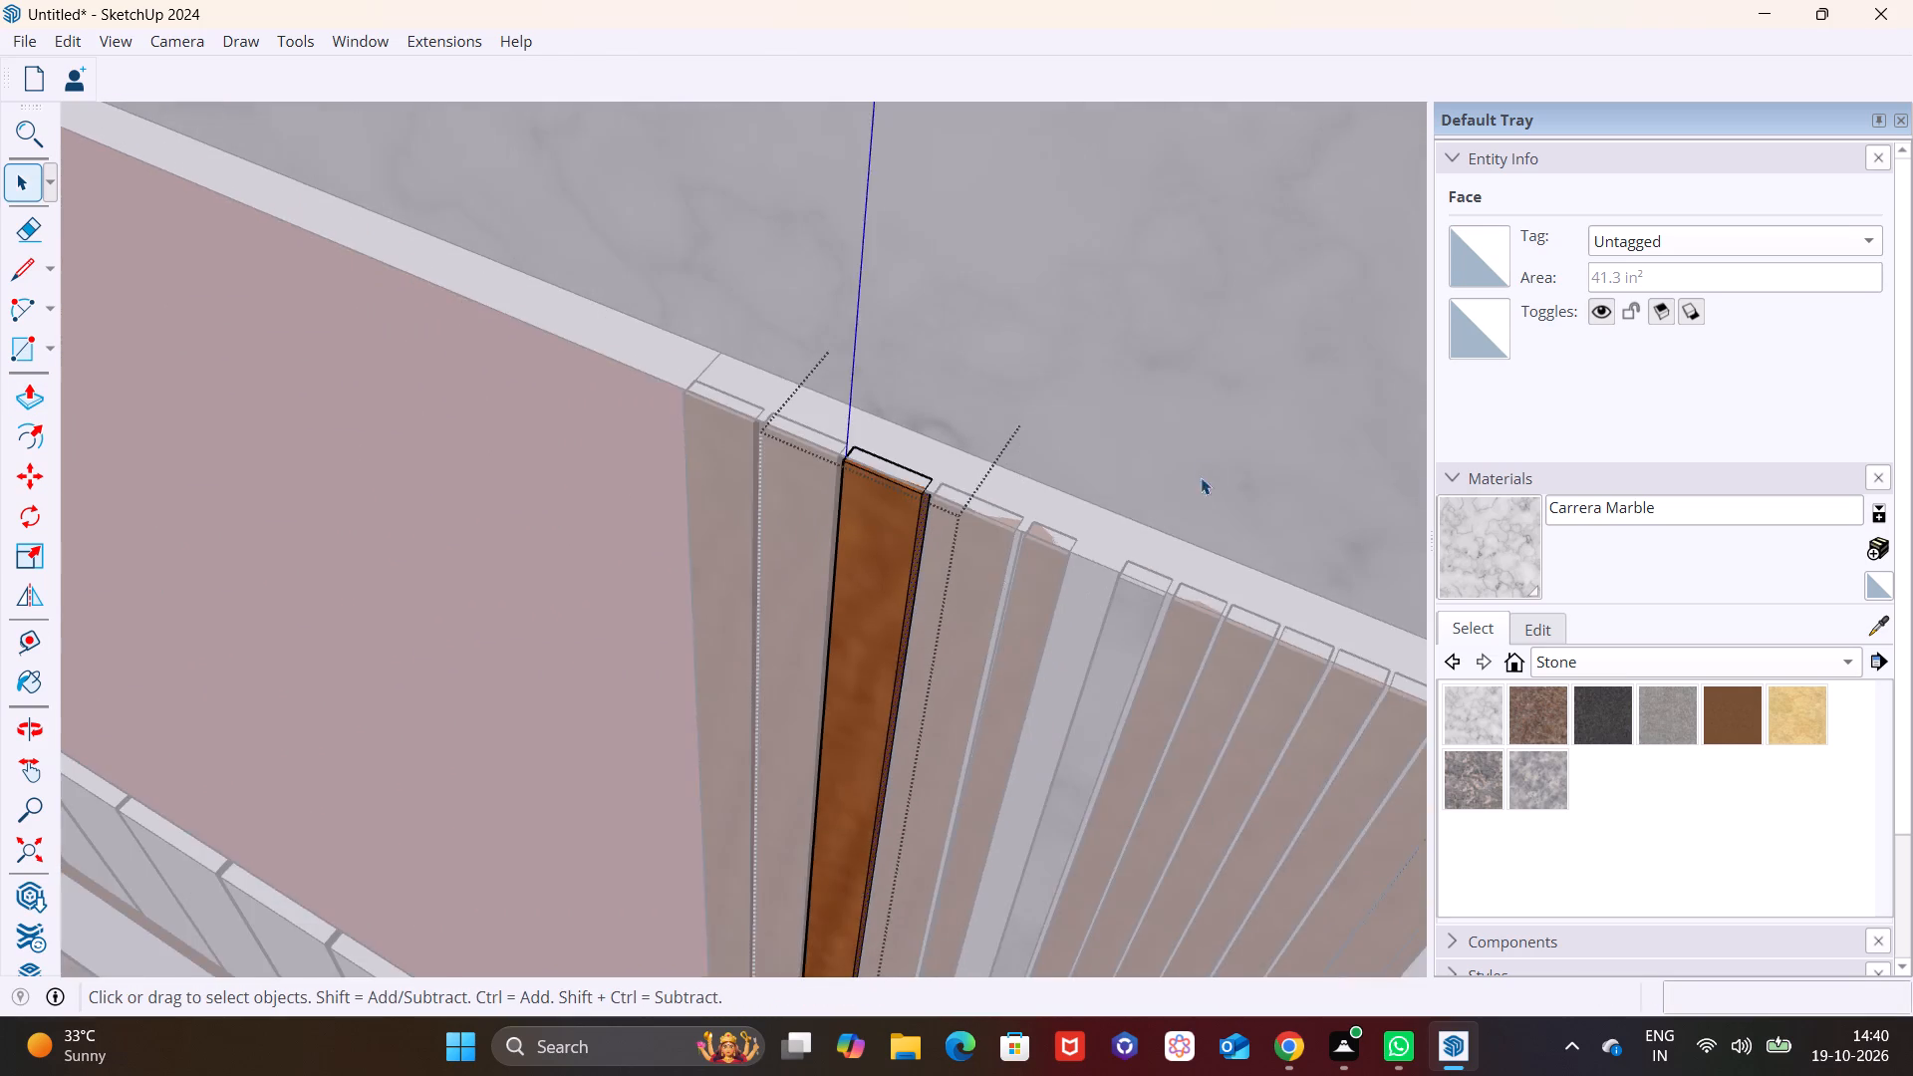
pyautogui.click(1225, 430)
# Push/Pull the side face of the fifth wooden slat from the pink panel outward by about 3/4", toward the marble strip.
pyautogui.scroll(-5, 1118, 549)
pyautogui.moveTo(1096, 612); pyautogui.dragTo(1249, 204, button='middle')
pyautogui.keyDown('shift'); pyautogui.moveTo(898, 773); pyautogui.dragTo(843, 728, button='middle'); pyautogui.keyUp('shift')
pyautogui.keyDown('shift'); pyautogui.scroll(1, 865, 758); pyautogui.keyUp('shift')
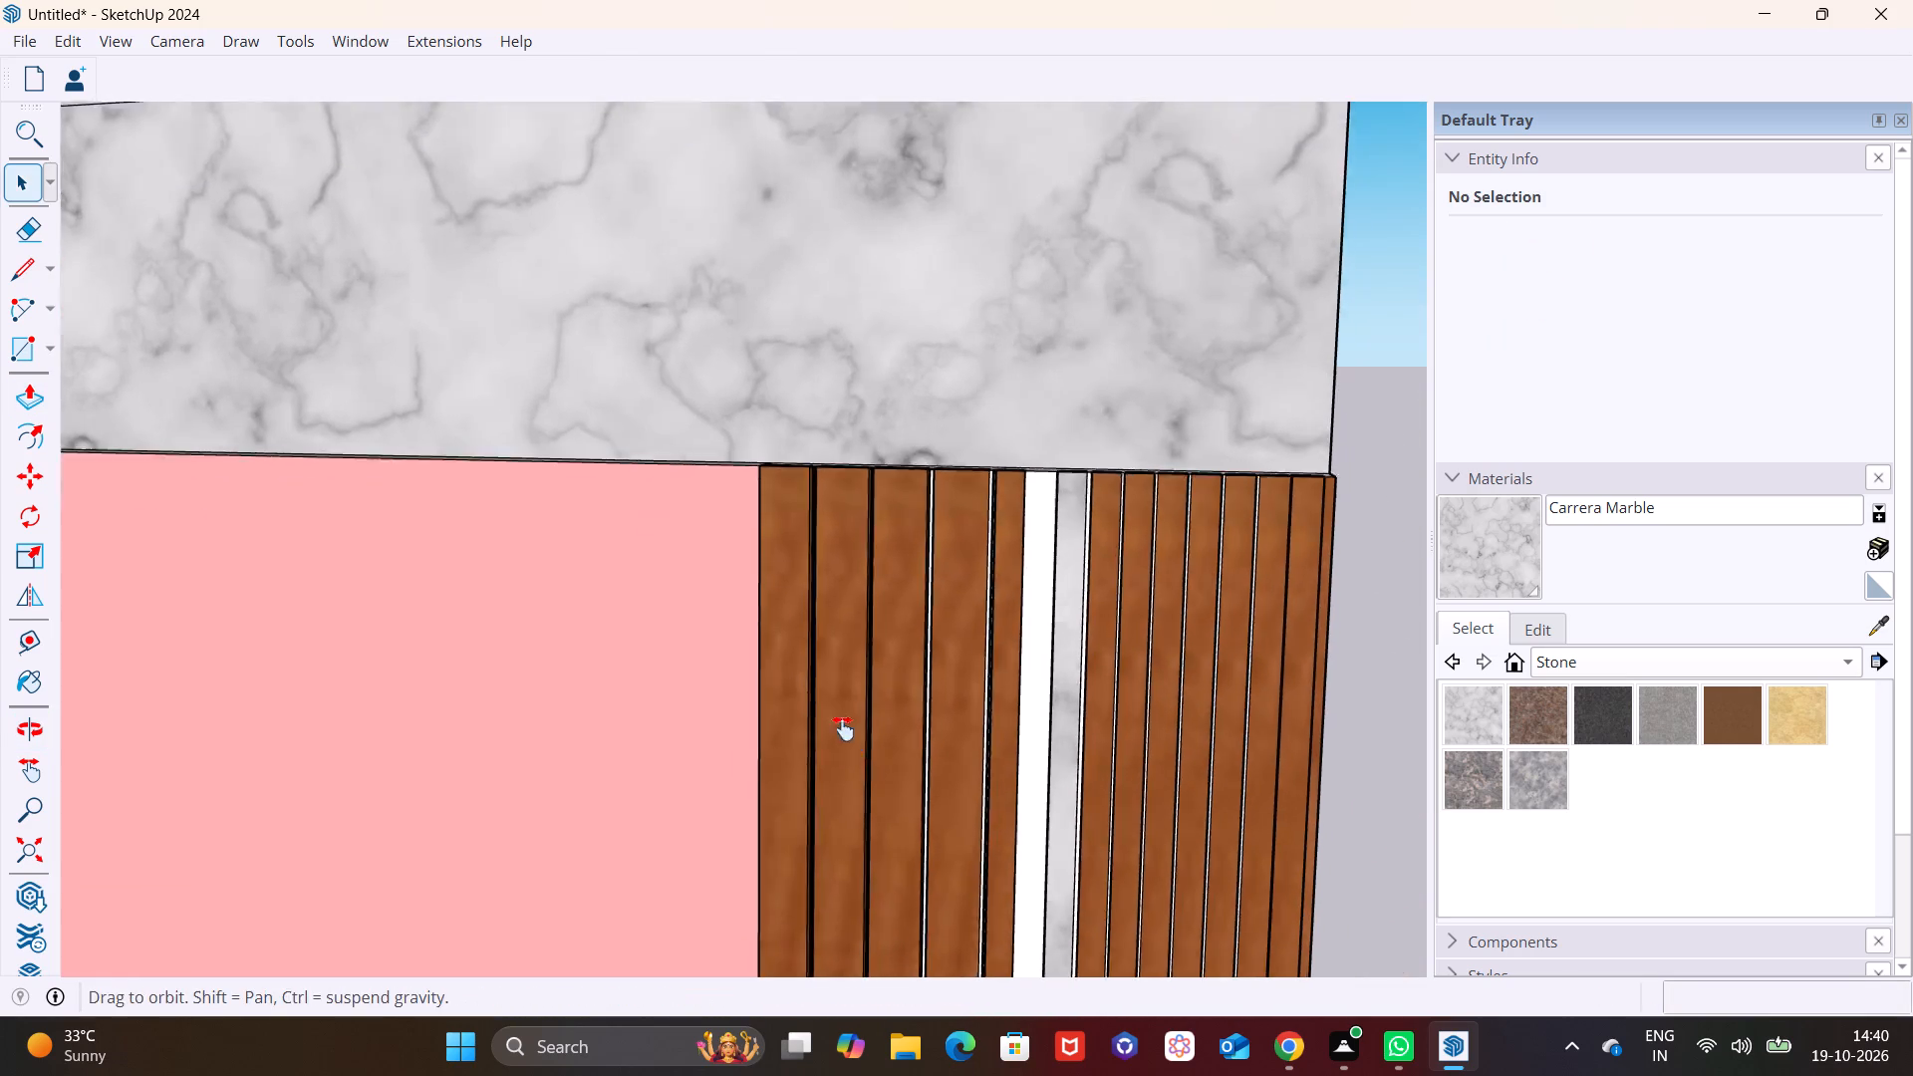
pyautogui.keyDown('shift'); pyautogui.moveTo(843, 728); pyautogui.dragTo(724, 533, button='middle'); pyautogui.keyUp('shift')
pyautogui.moveTo(867, 424); pyautogui.dragTo(577, 541, button='middle')
pyautogui.scroll(8, 928, 288)
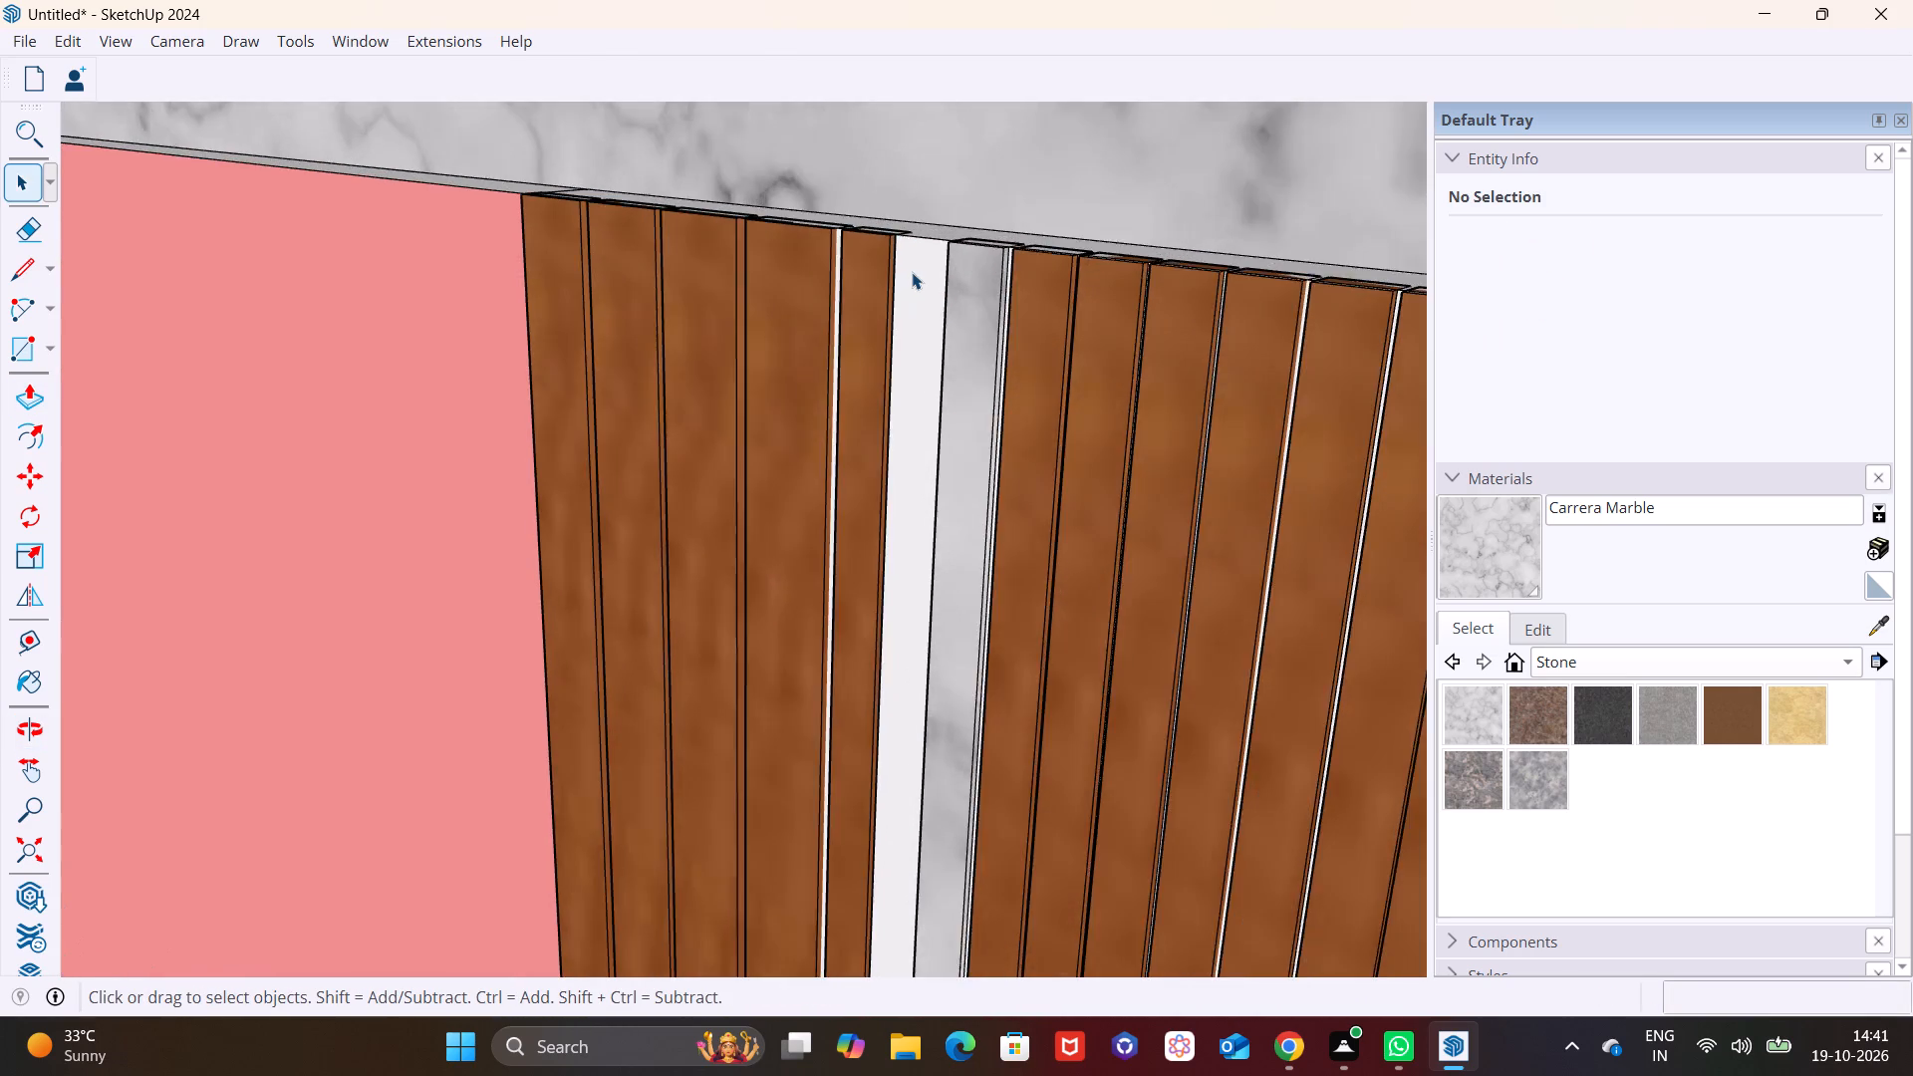
pyautogui.scroll(3, 912, 272)
pyautogui.moveTo(910, 285); pyautogui.dragTo(743, 502, button='middle')
pyautogui.scroll(7, 873, 380)
pyautogui.click(871, 374)
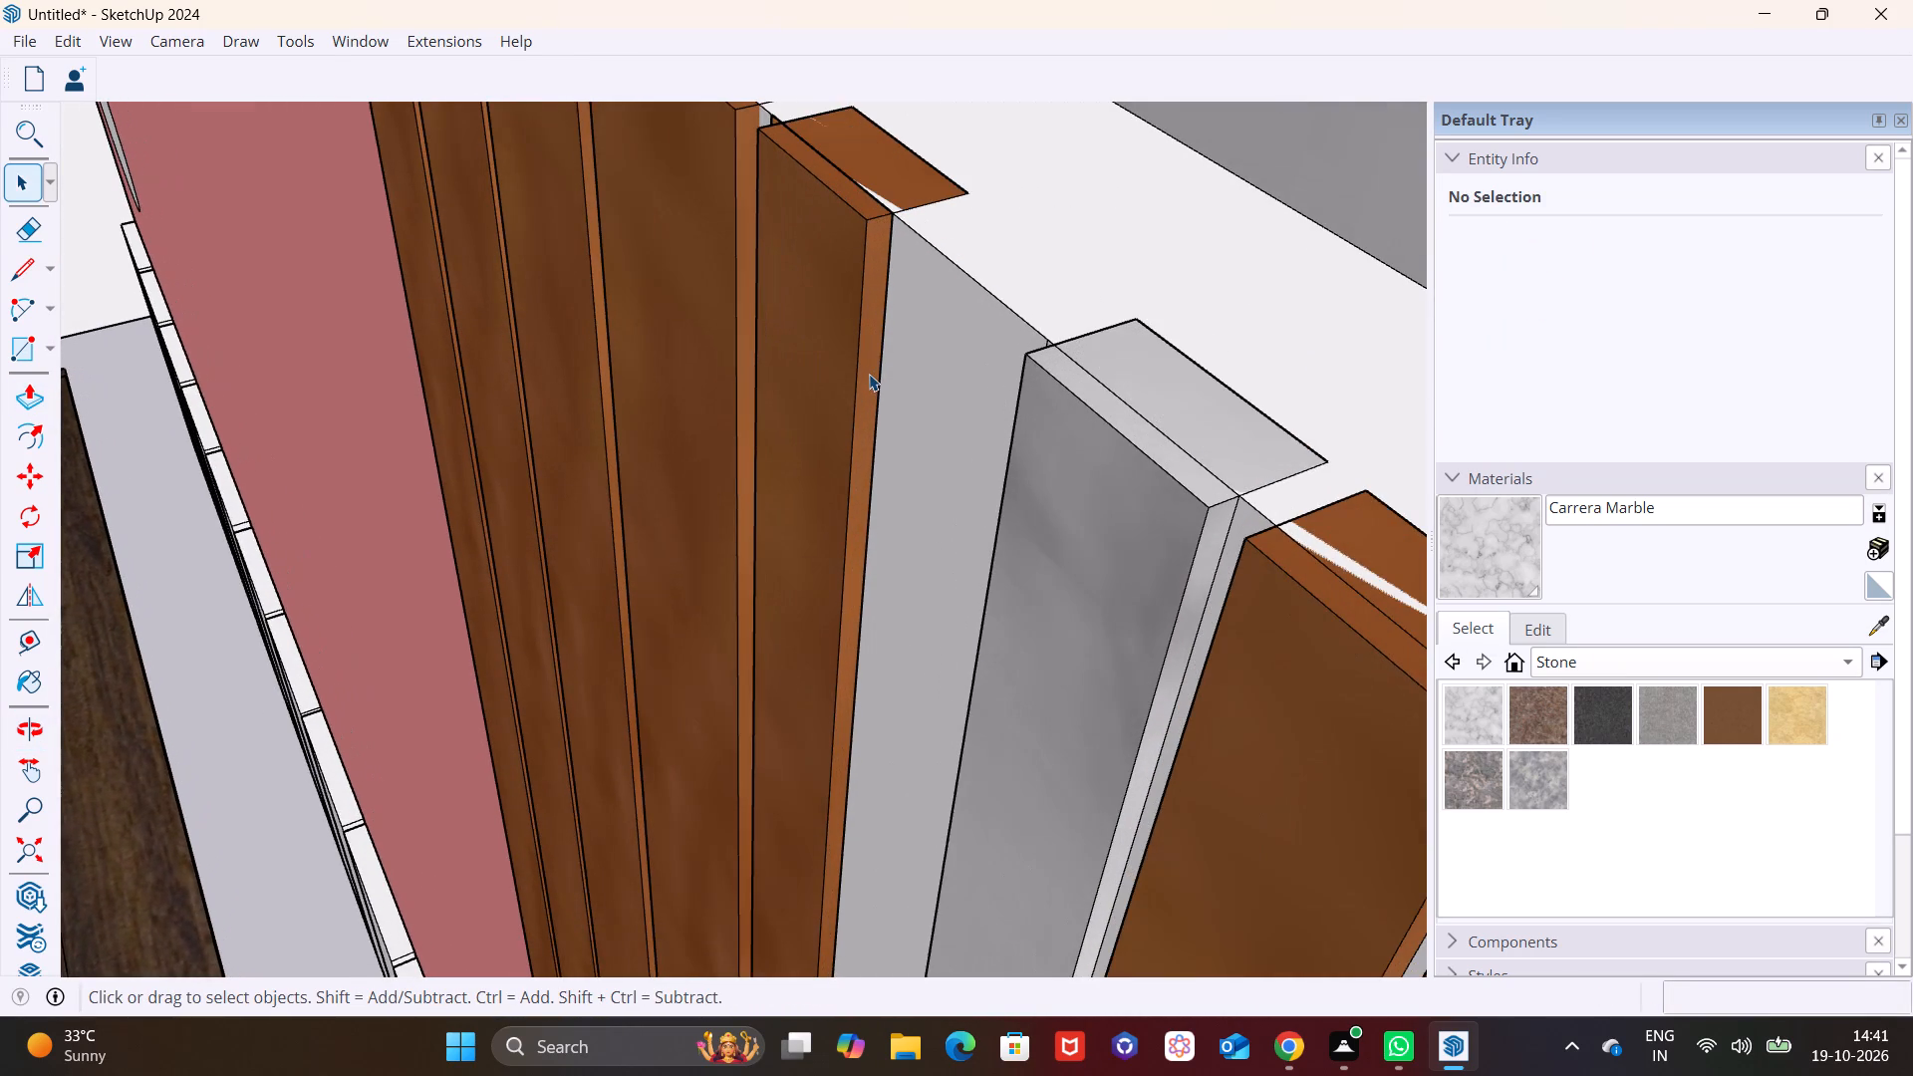
pyautogui.doubleClick(869, 374)
pyautogui.click(869, 363)
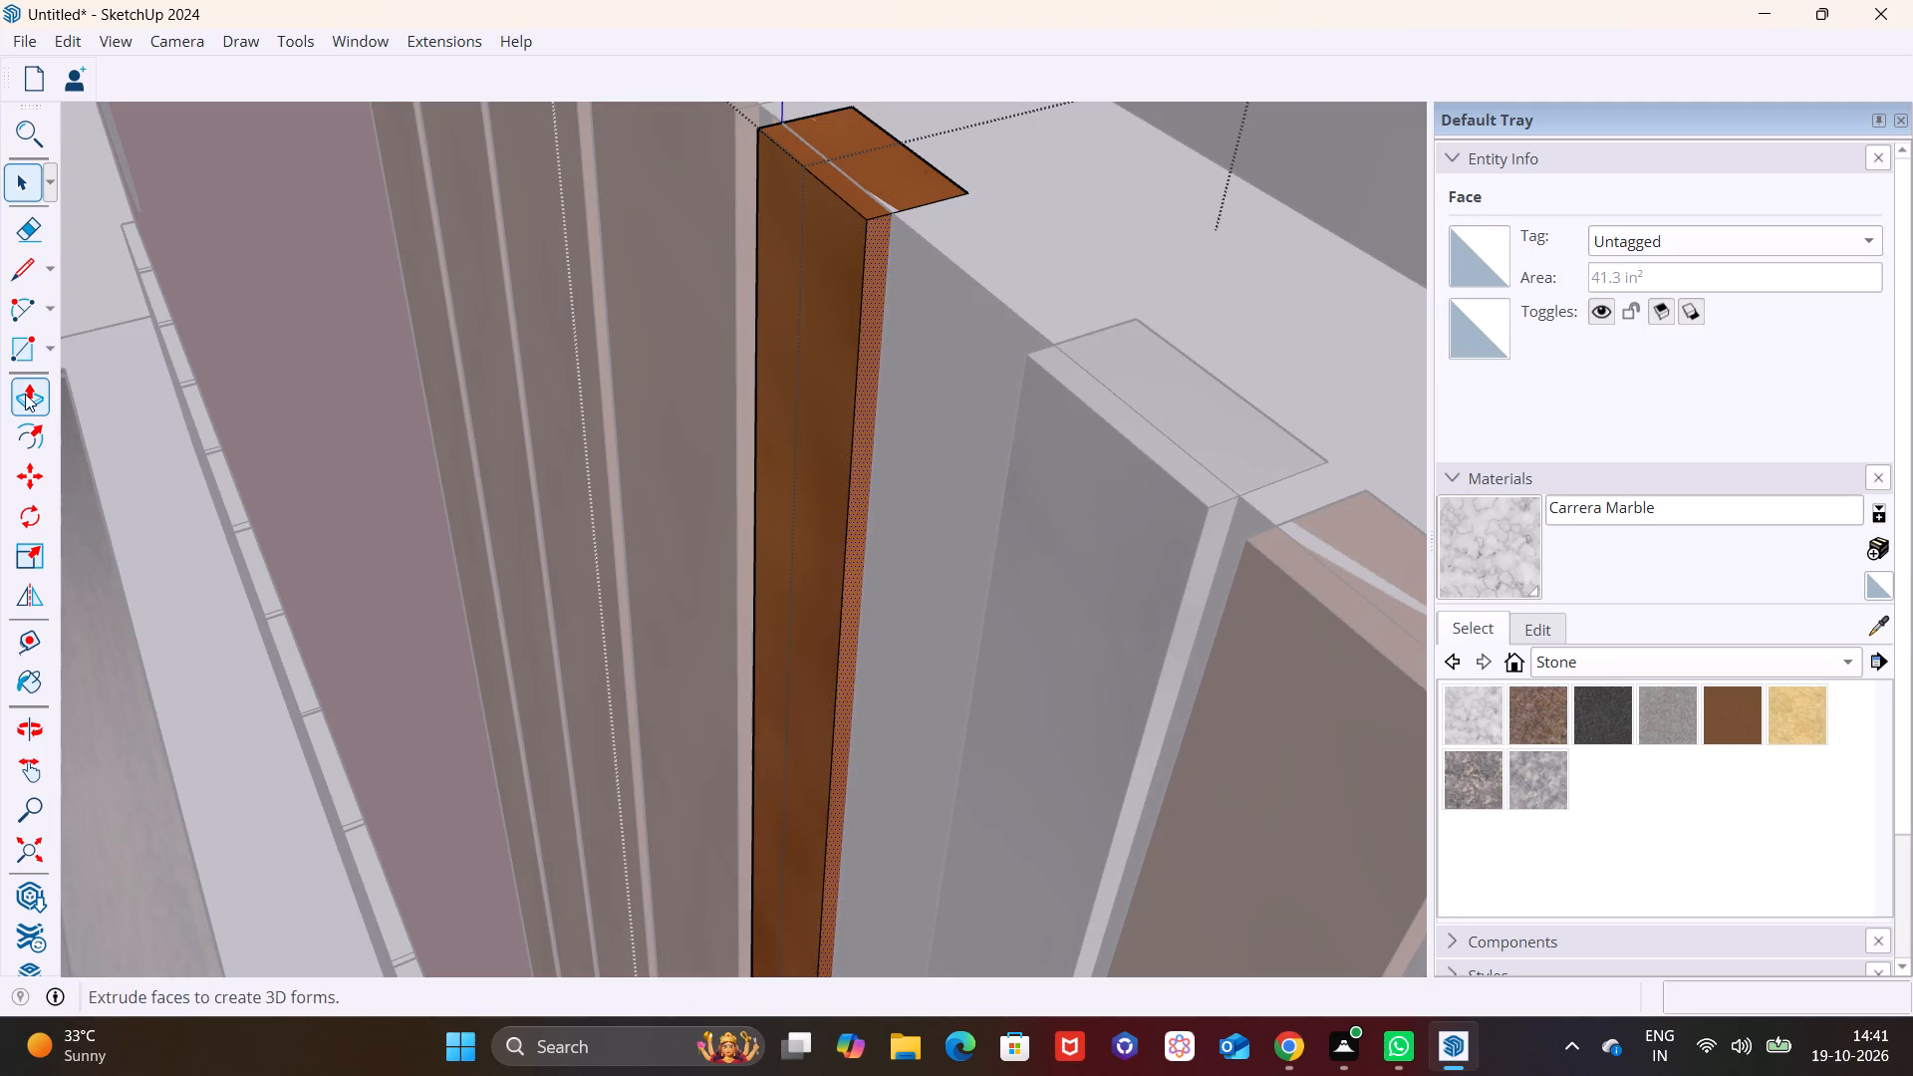
pyautogui.click(25, 394)
pyautogui.click(873, 354)
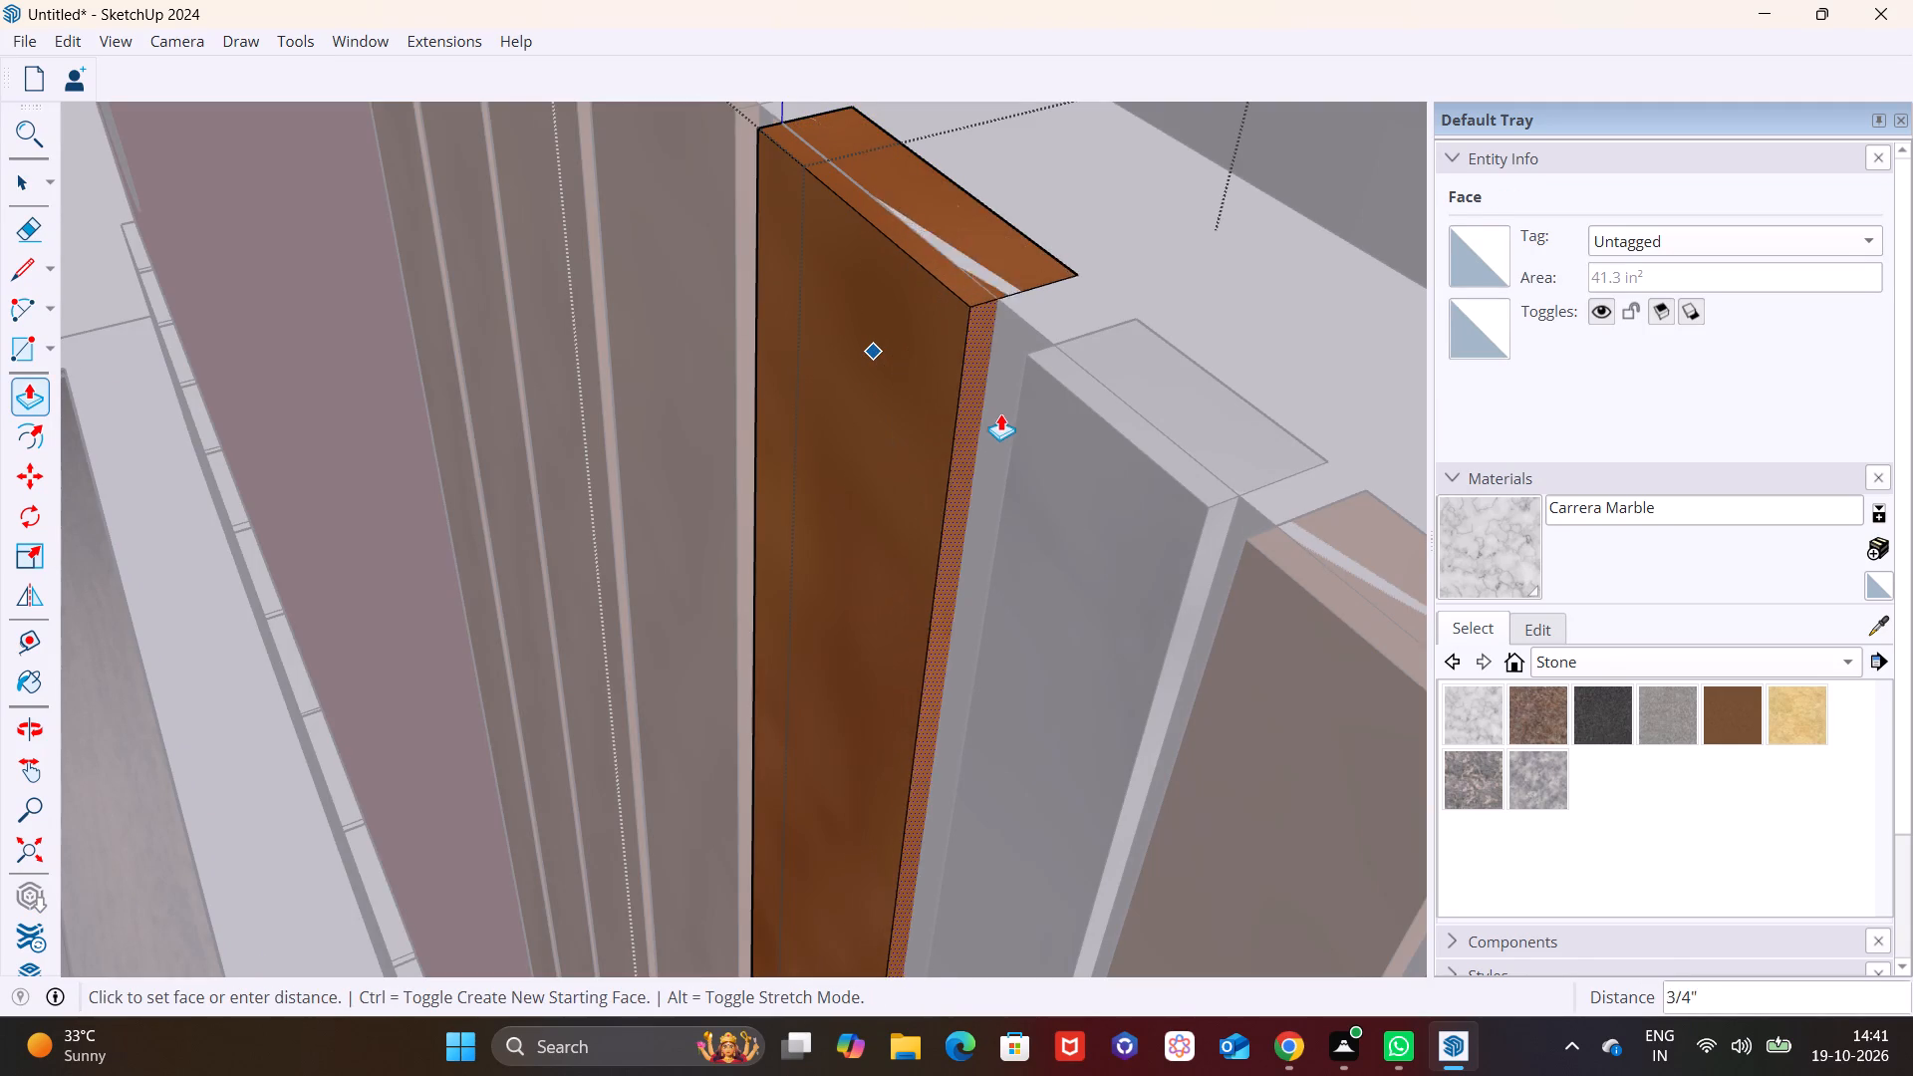
pyautogui.scroll(2, 1011, 412)
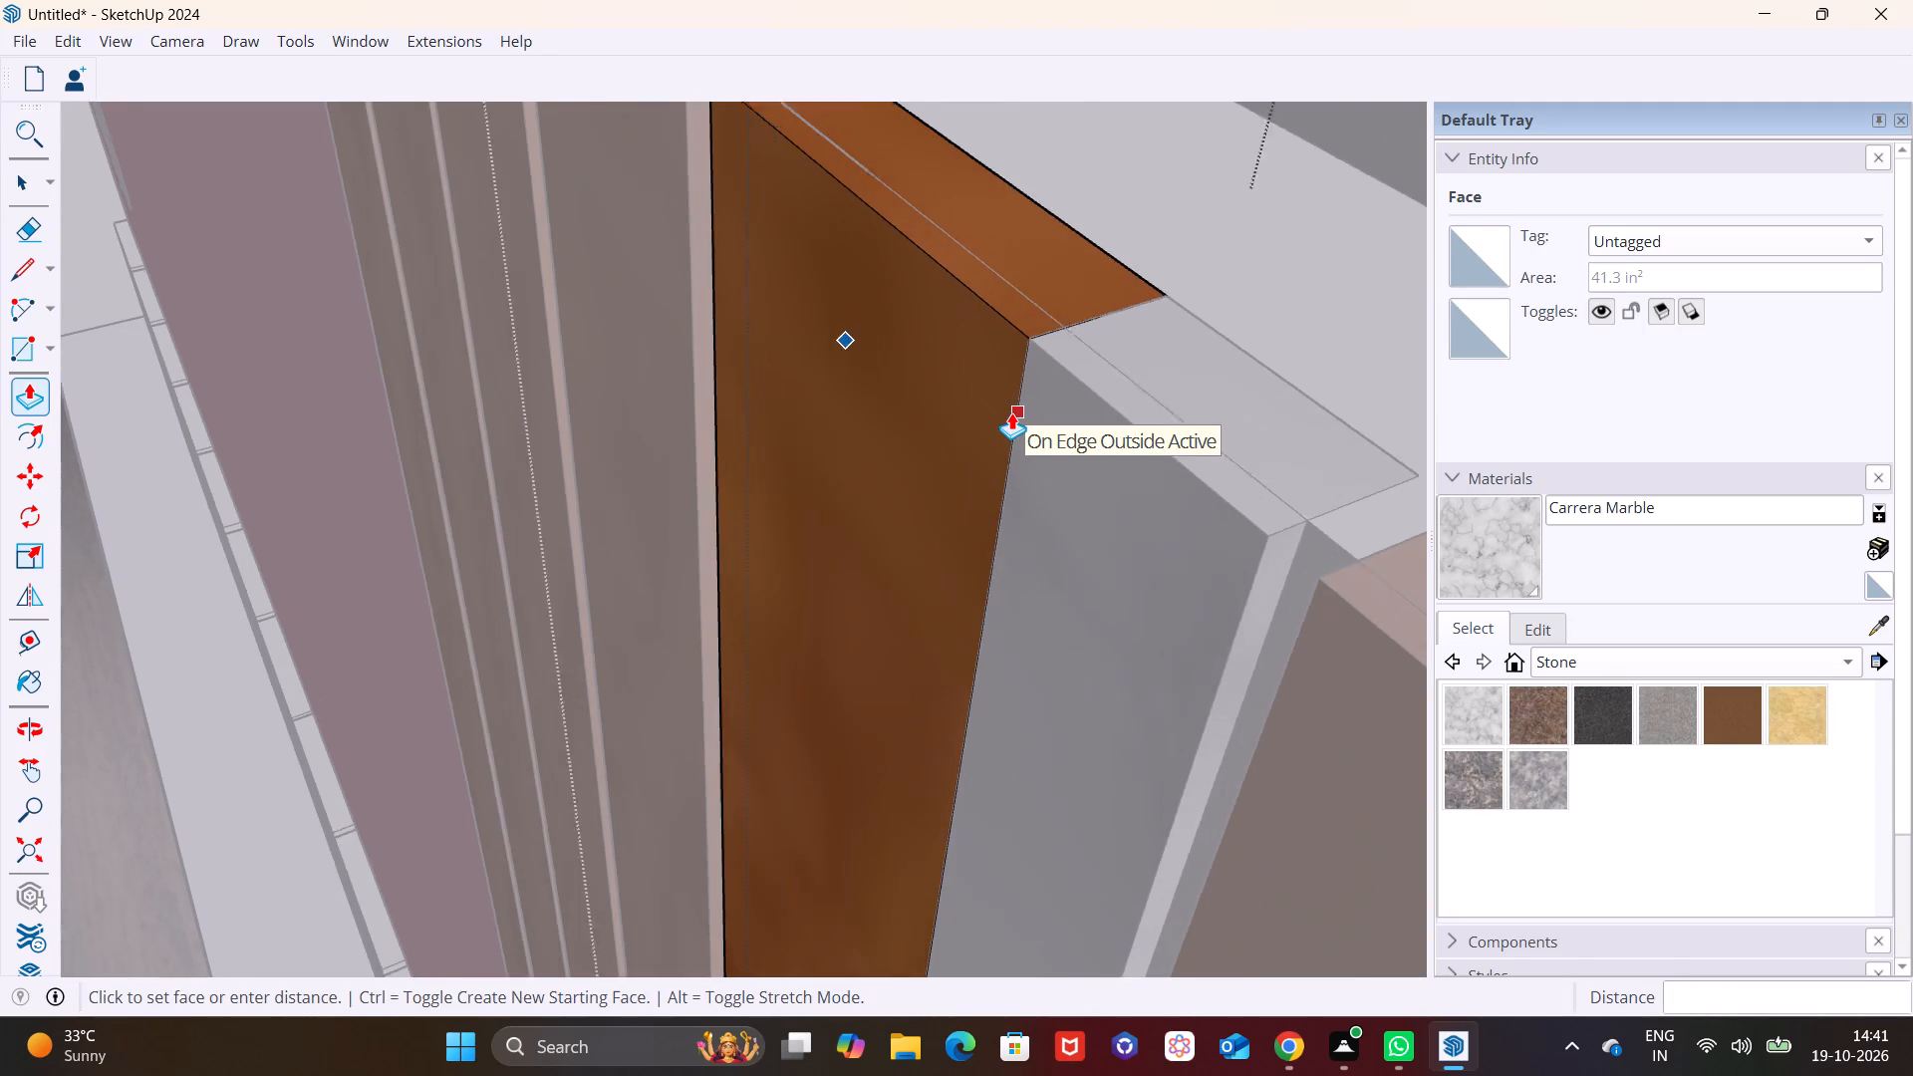
pyautogui.scroll(6, 1011, 412)
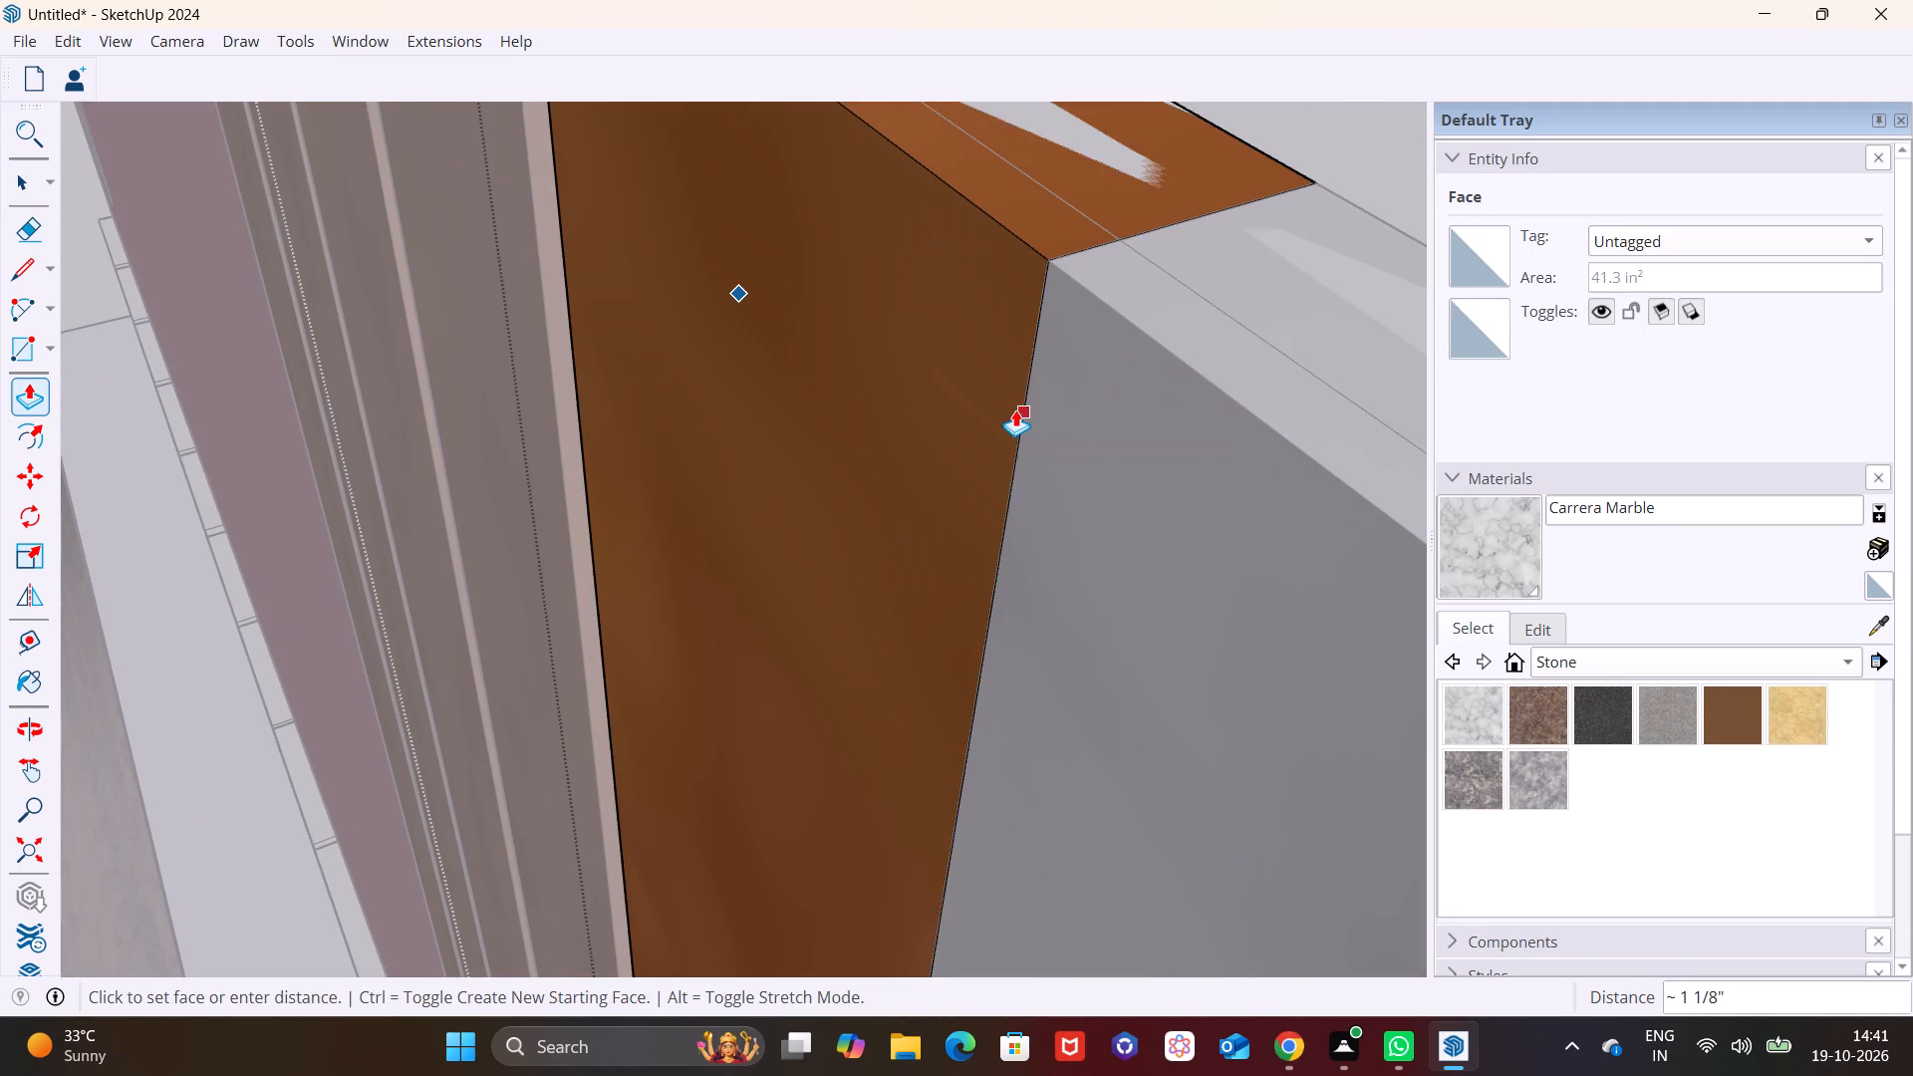
pyautogui.click(1015, 409)
pyautogui.press('space')
pyautogui.scroll(-11, 981, 479)
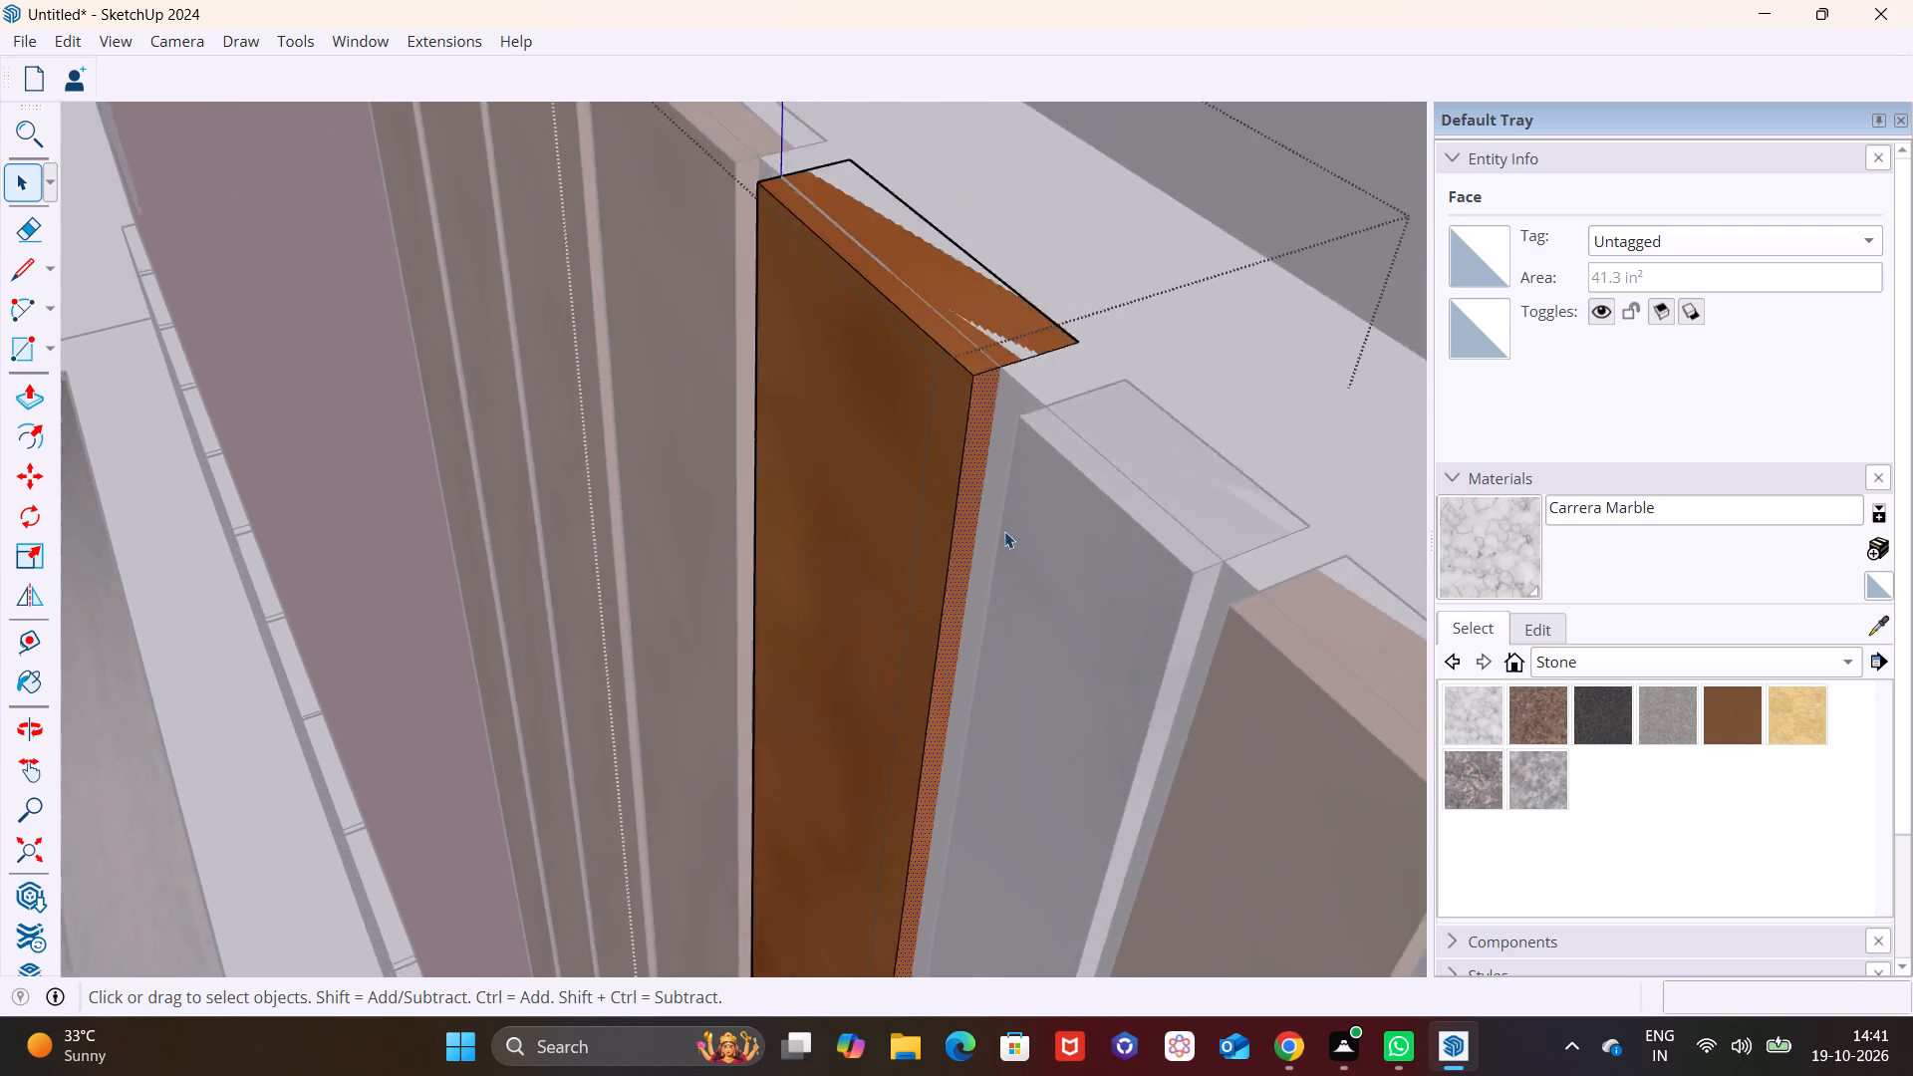
pyautogui.scroll(-4, 1004, 531)
pyautogui.click(1208, 349)
pyautogui.click(1306, 318)
# Delete the first, third, fifth and seventh wooden slats beyond the marble strip, leaving alternate slats standing.
pyautogui.scroll(-9, 961, 534)
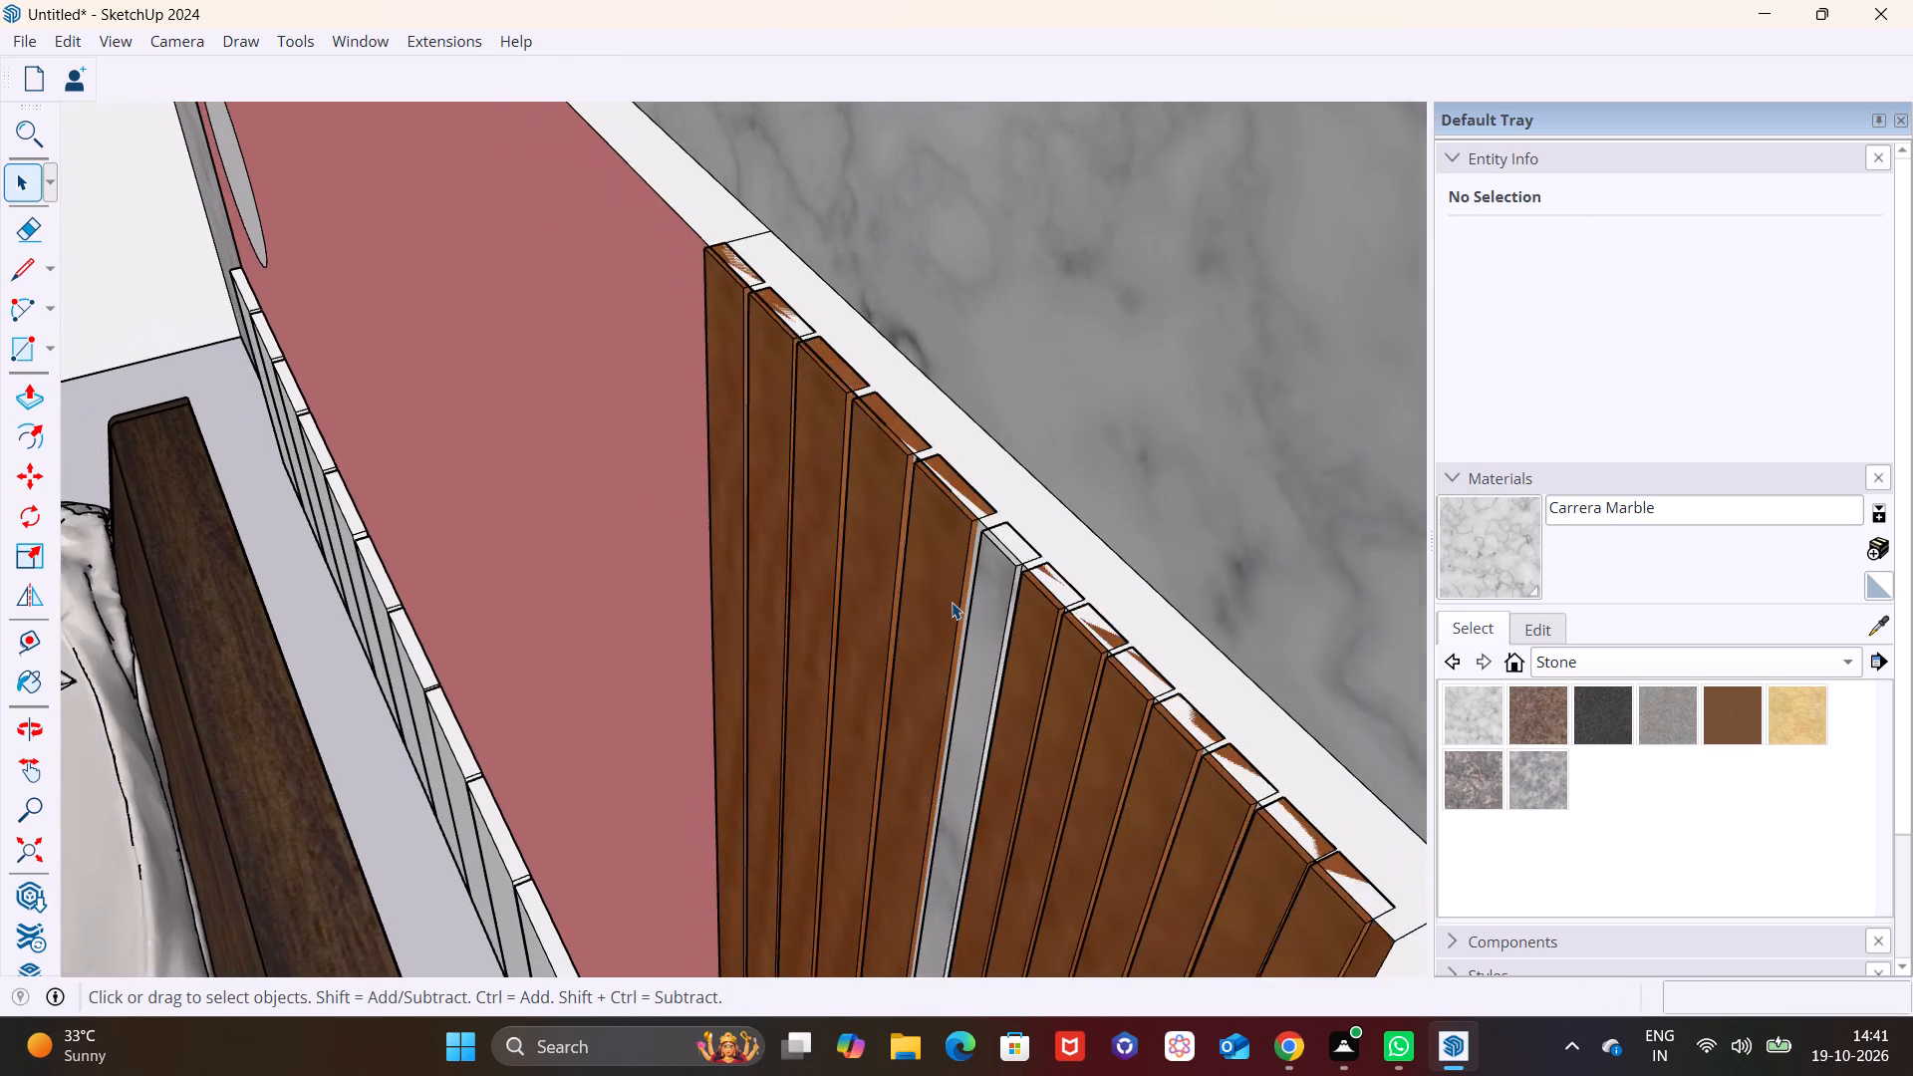
pyautogui.scroll(-3, 952, 602)
pyautogui.moveTo(930, 599); pyautogui.dragTo(1173, 349, button='middle')
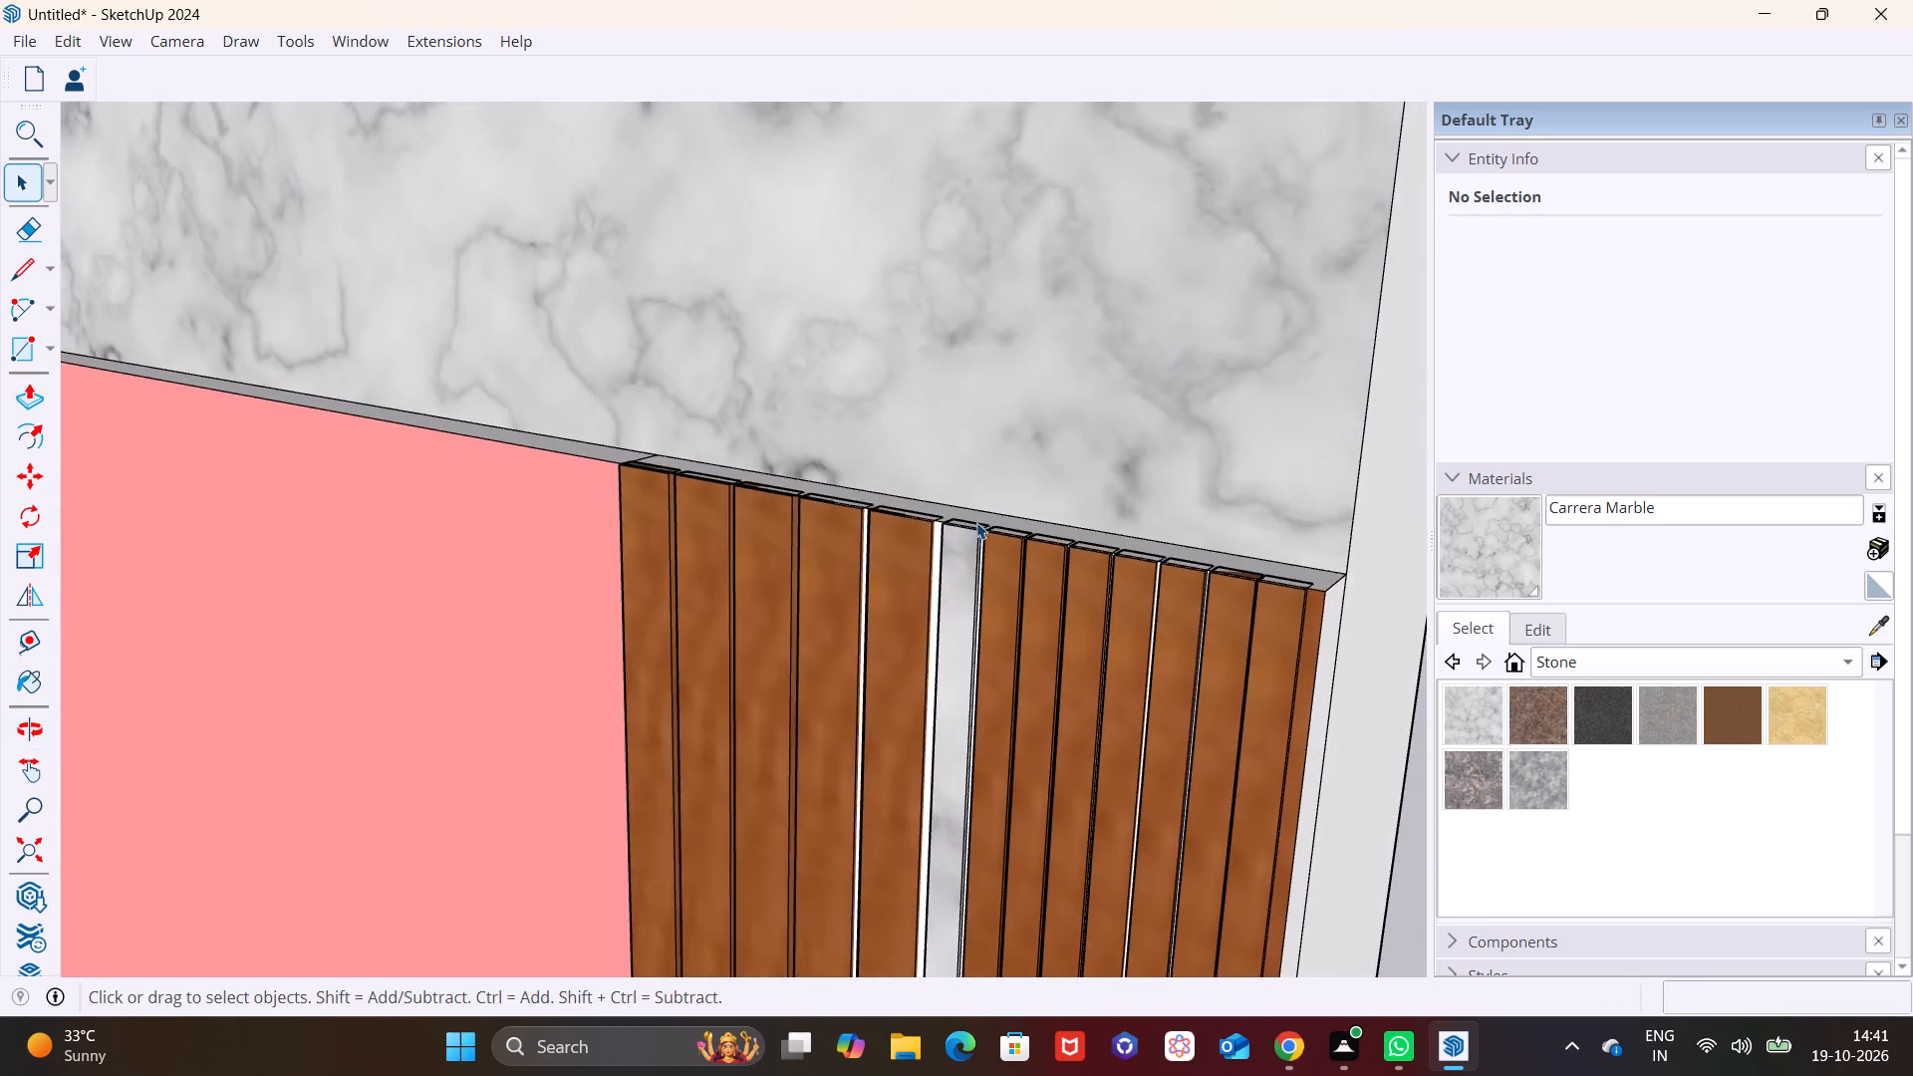
pyautogui.scroll(-2, 971, 530)
pyautogui.moveTo(958, 583); pyautogui.dragTo(1111, 527, button='middle')
pyautogui.scroll(4, 965, 604)
pyautogui.click(1001, 575)
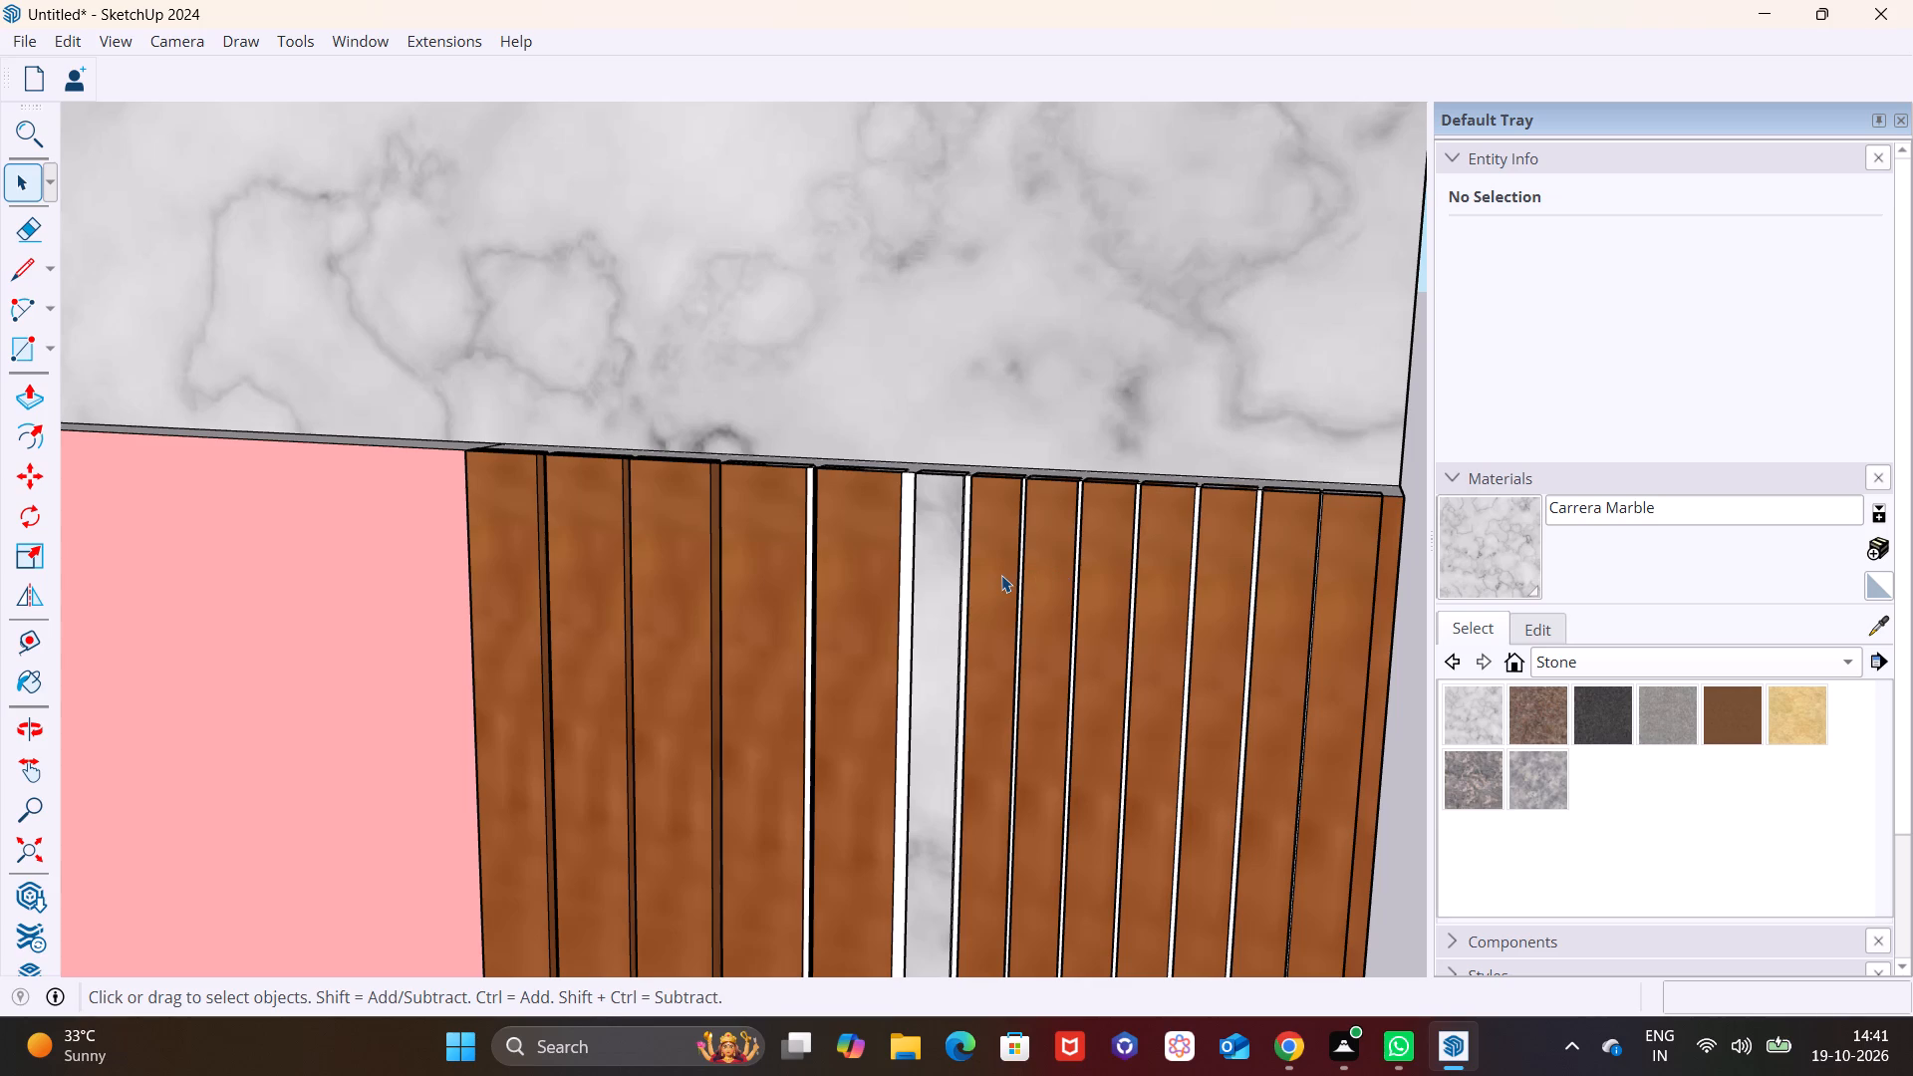
pyautogui.press('Delete')
pyautogui.click(1099, 565)
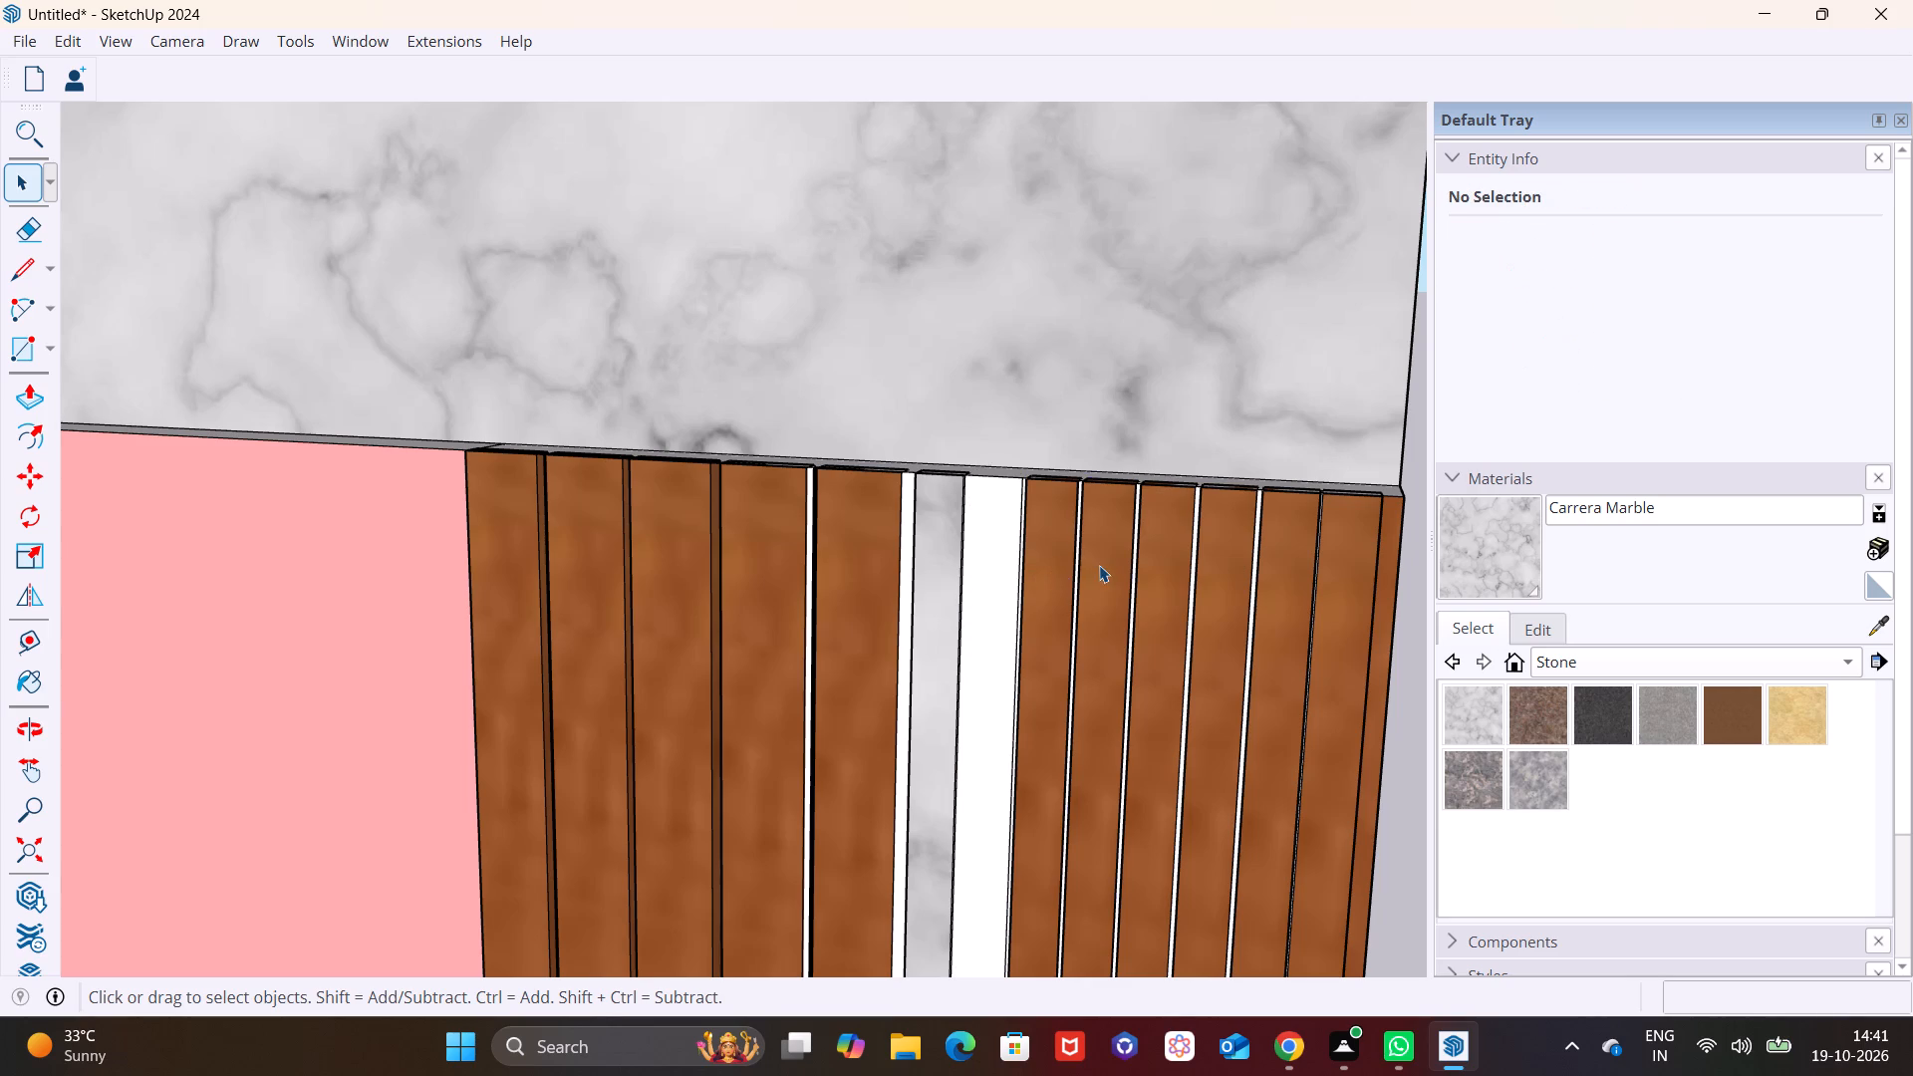
pyautogui.press('Delete')
pyautogui.click(1219, 561)
pyautogui.press('Delete')
pyautogui.click(1330, 557)
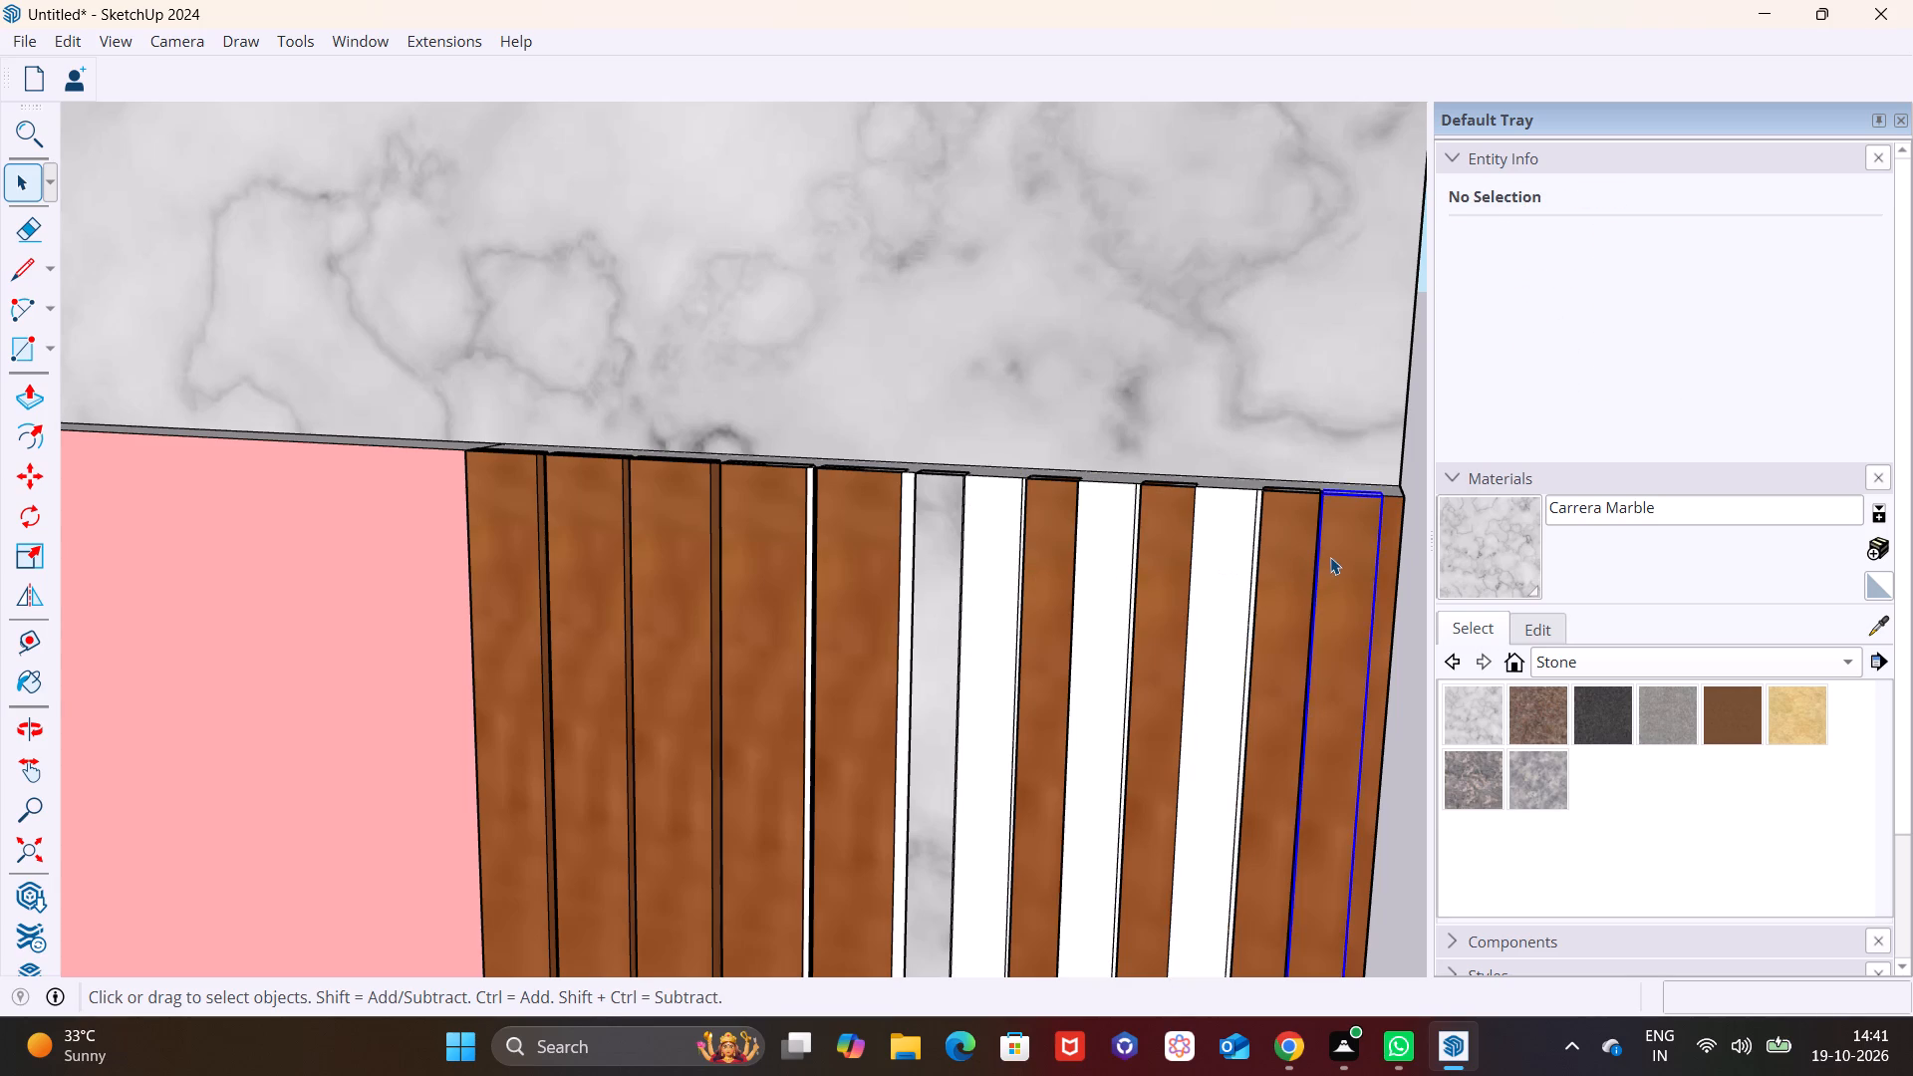
pyautogui.press('Delete')
# Push/Pull the marble strip's side face outward by about 7/8", toward the first remaining wooden slat beyond it.
pyautogui.moveTo(929, 529); pyautogui.dragTo(686, 709, button='middle')
pyautogui.scroll(2, 918, 567)
pyautogui.keyDown('shift'); pyautogui.moveTo(915, 565); pyautogui.dragTo(832, 509, button='middle'); pyautogui.keyUp('shift')
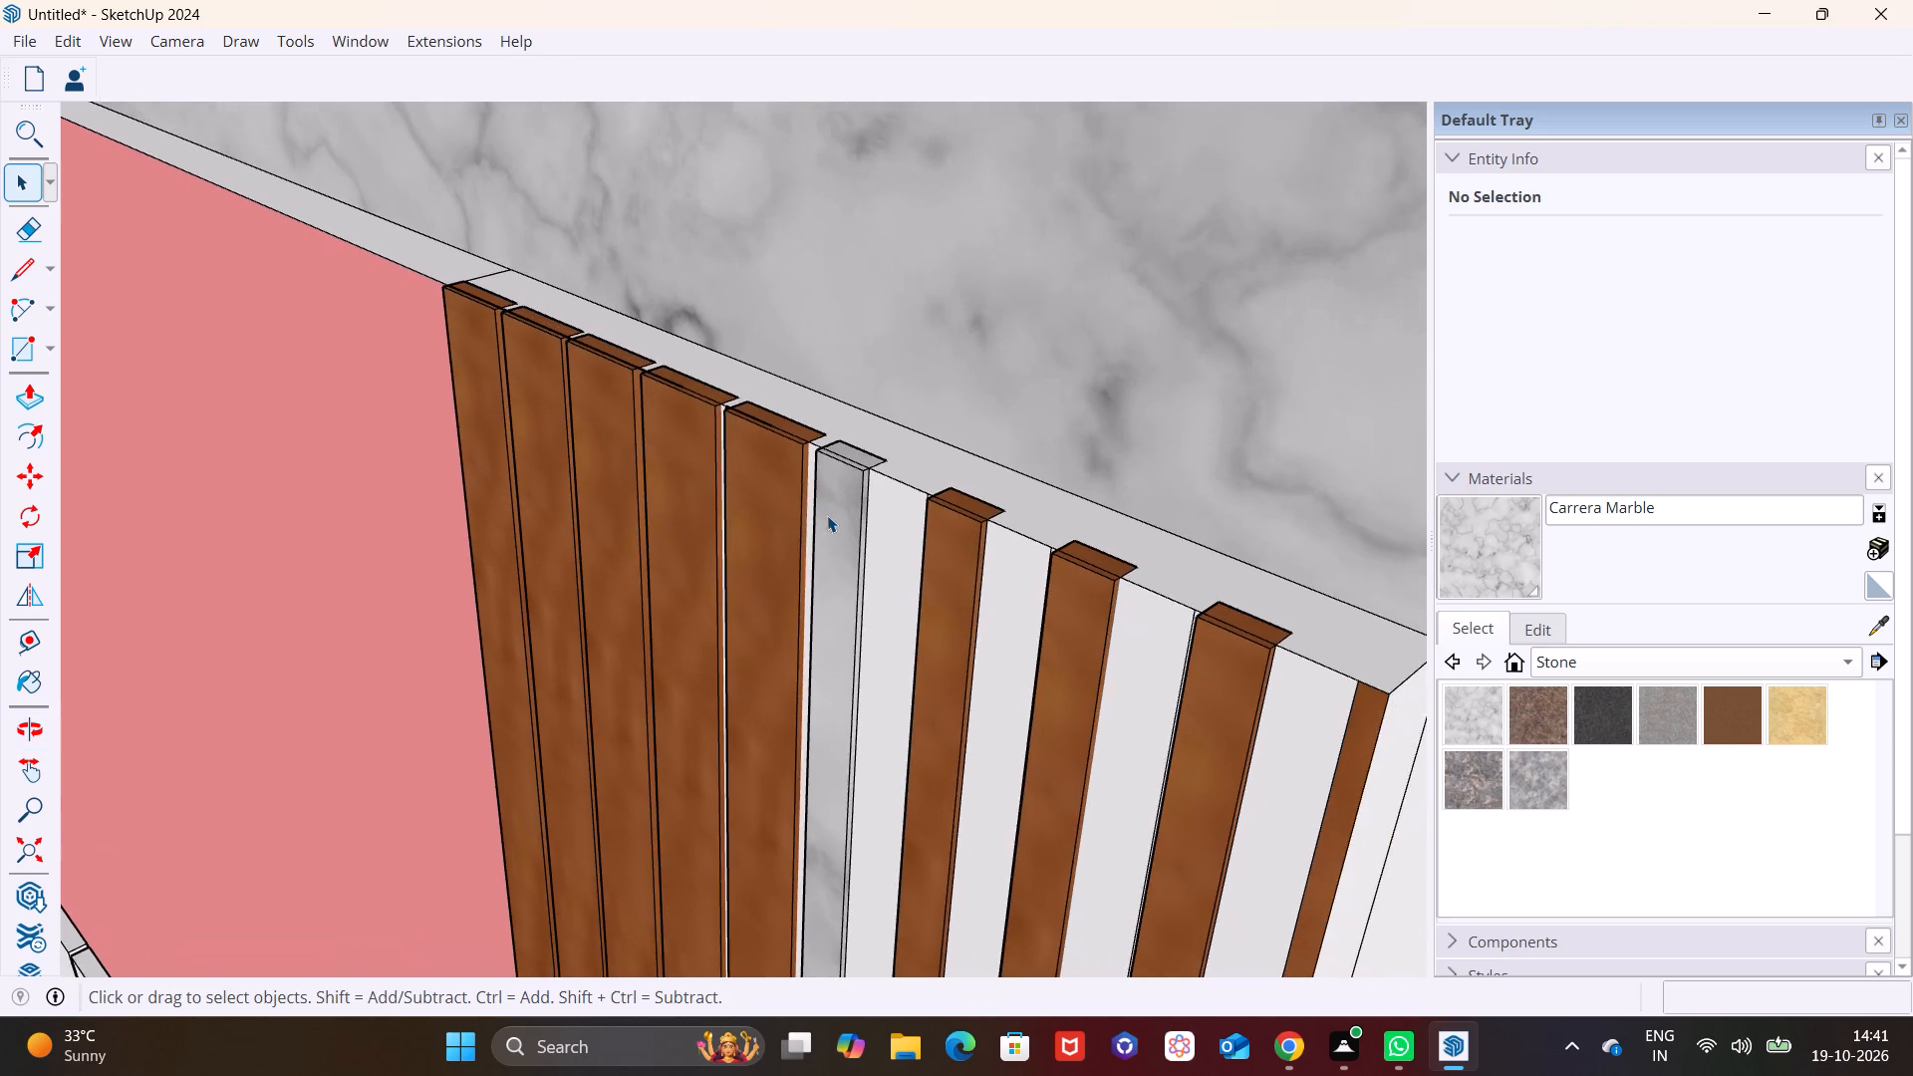
pyautogui.scroll(3, 827, 515)
pyautogui.click(836, 520)
pyautogui.scroll(4, 900, 529)
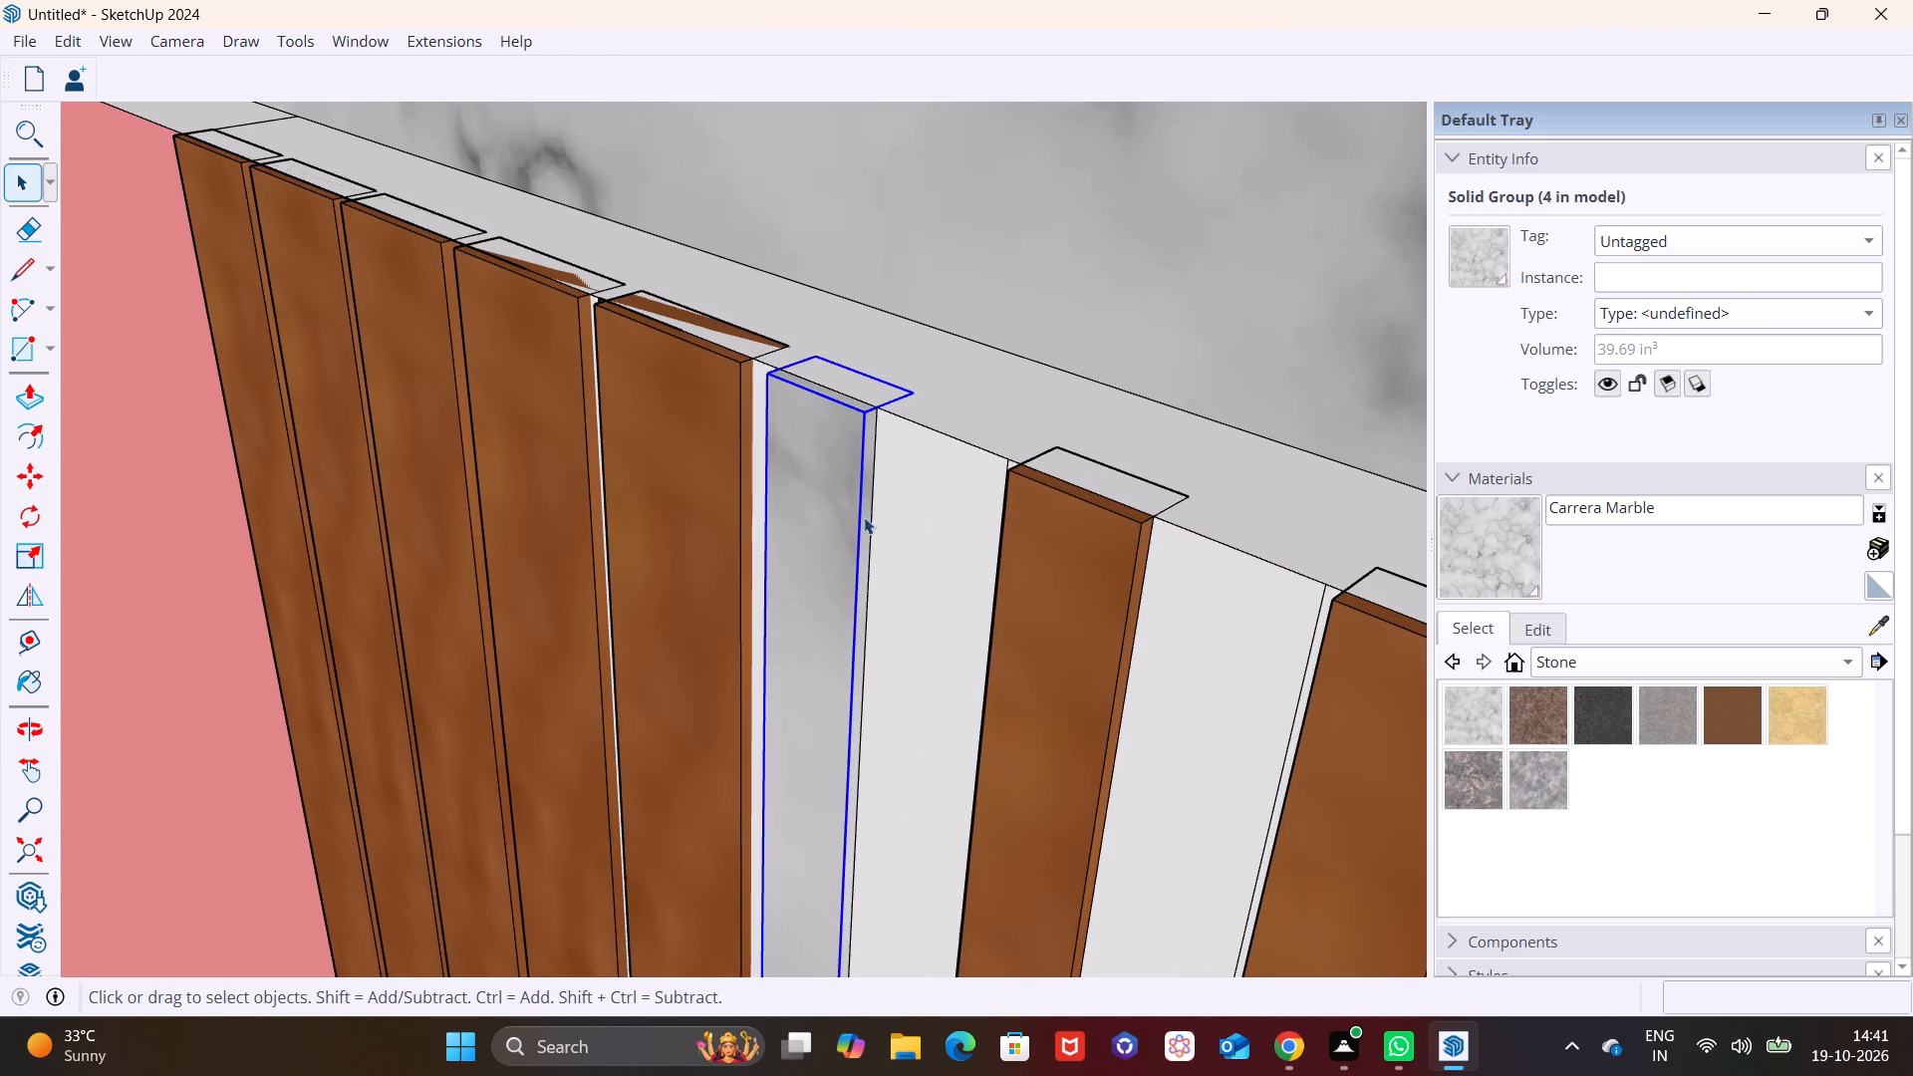
pyautogui.doubleClick(870, 504)
pyautogui.click(869, 510)
pyautogui.click(868, 511)
pyautogui.doubleClick(861, 511)
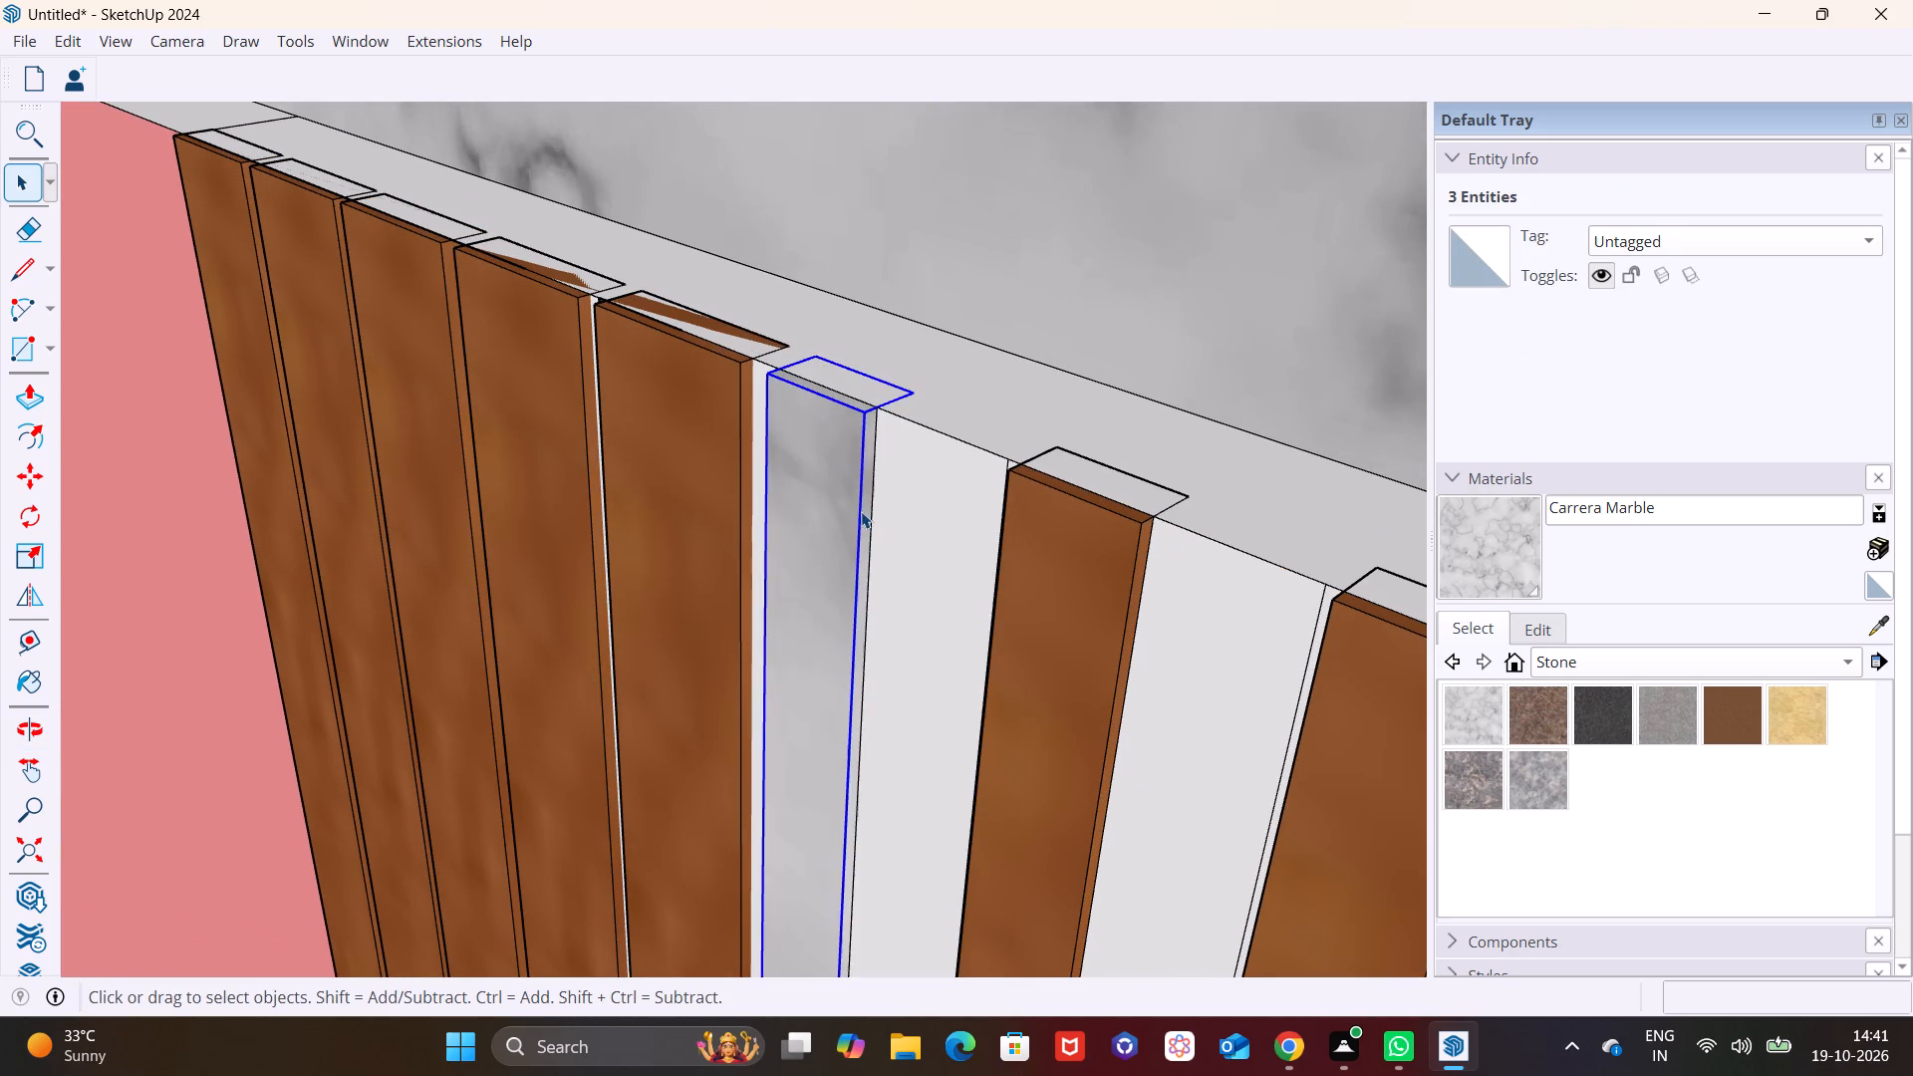
pyautogui.click(867, 509)
pyautogui.scroll(7, 868, 509)
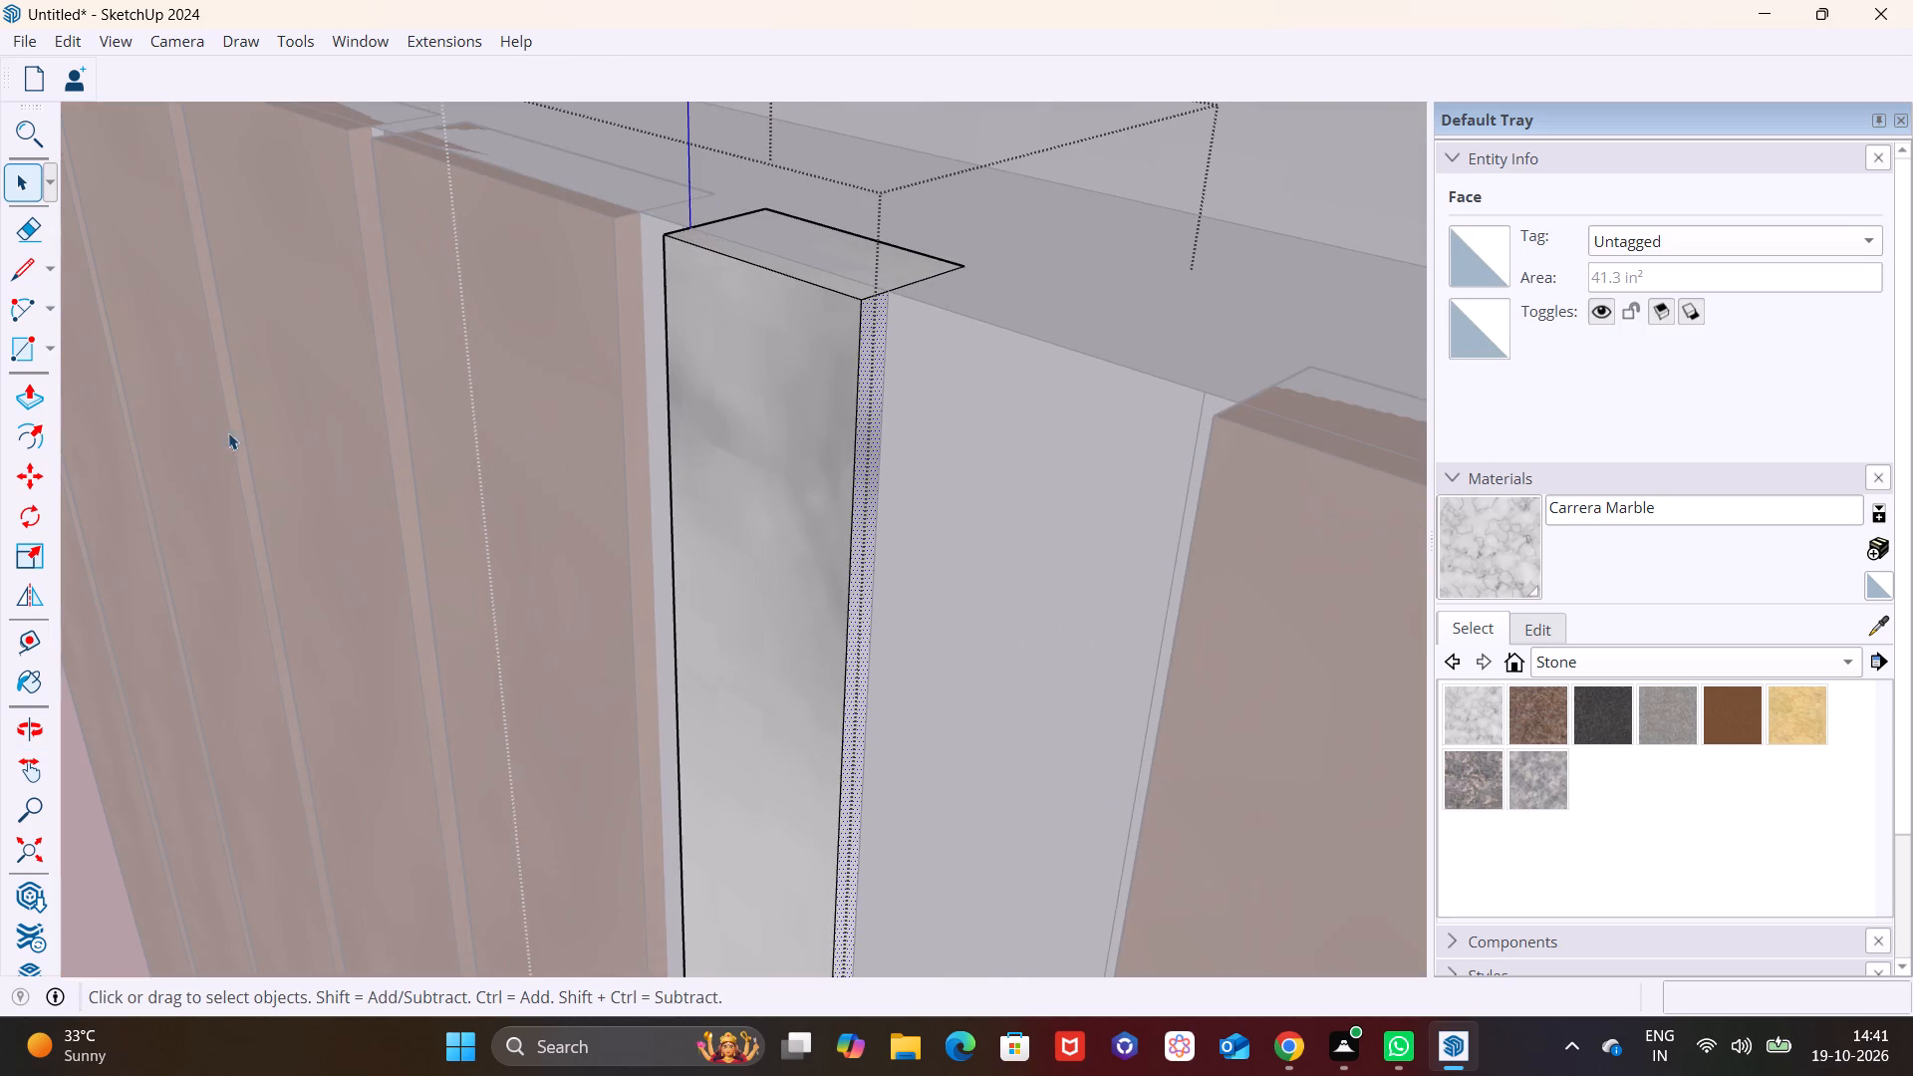
pyautogui.click(38, 389)
pyautogui.click(872, 489)
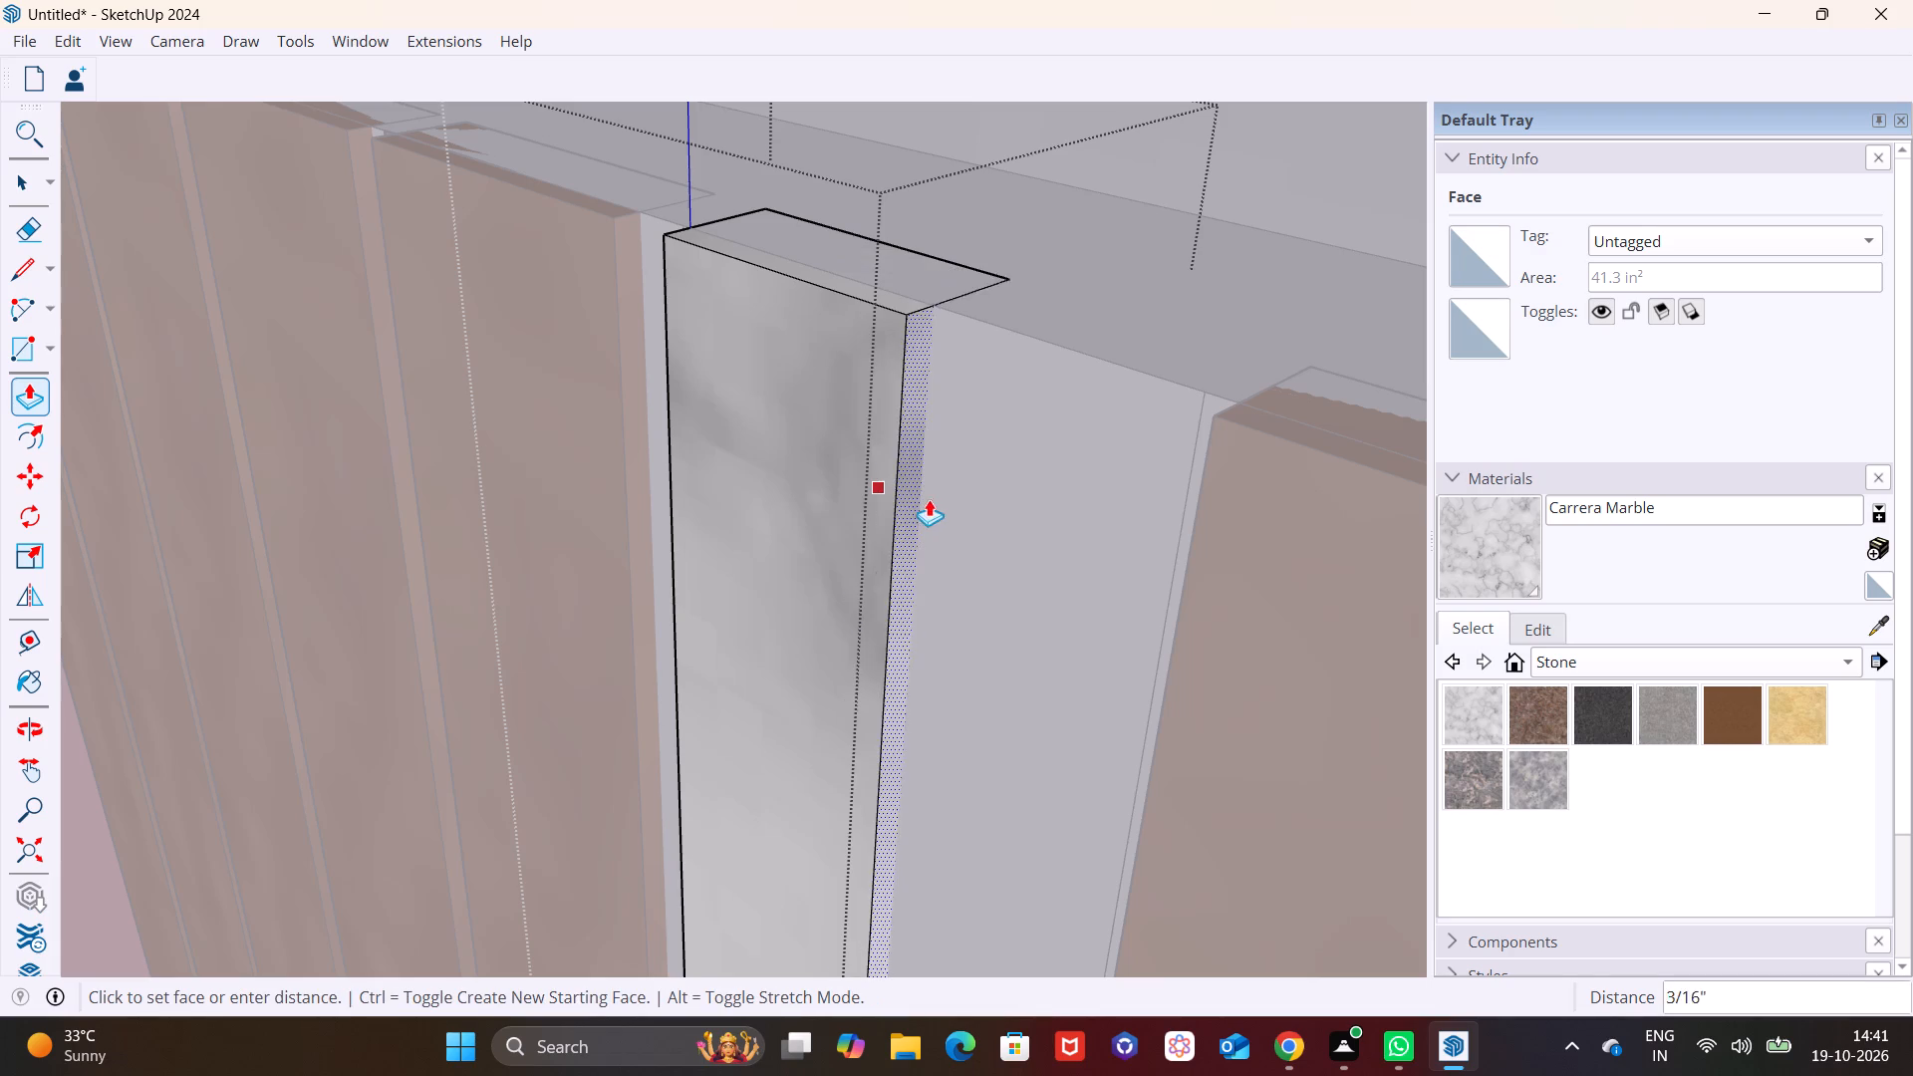
pyautogui.click(1107, 541)
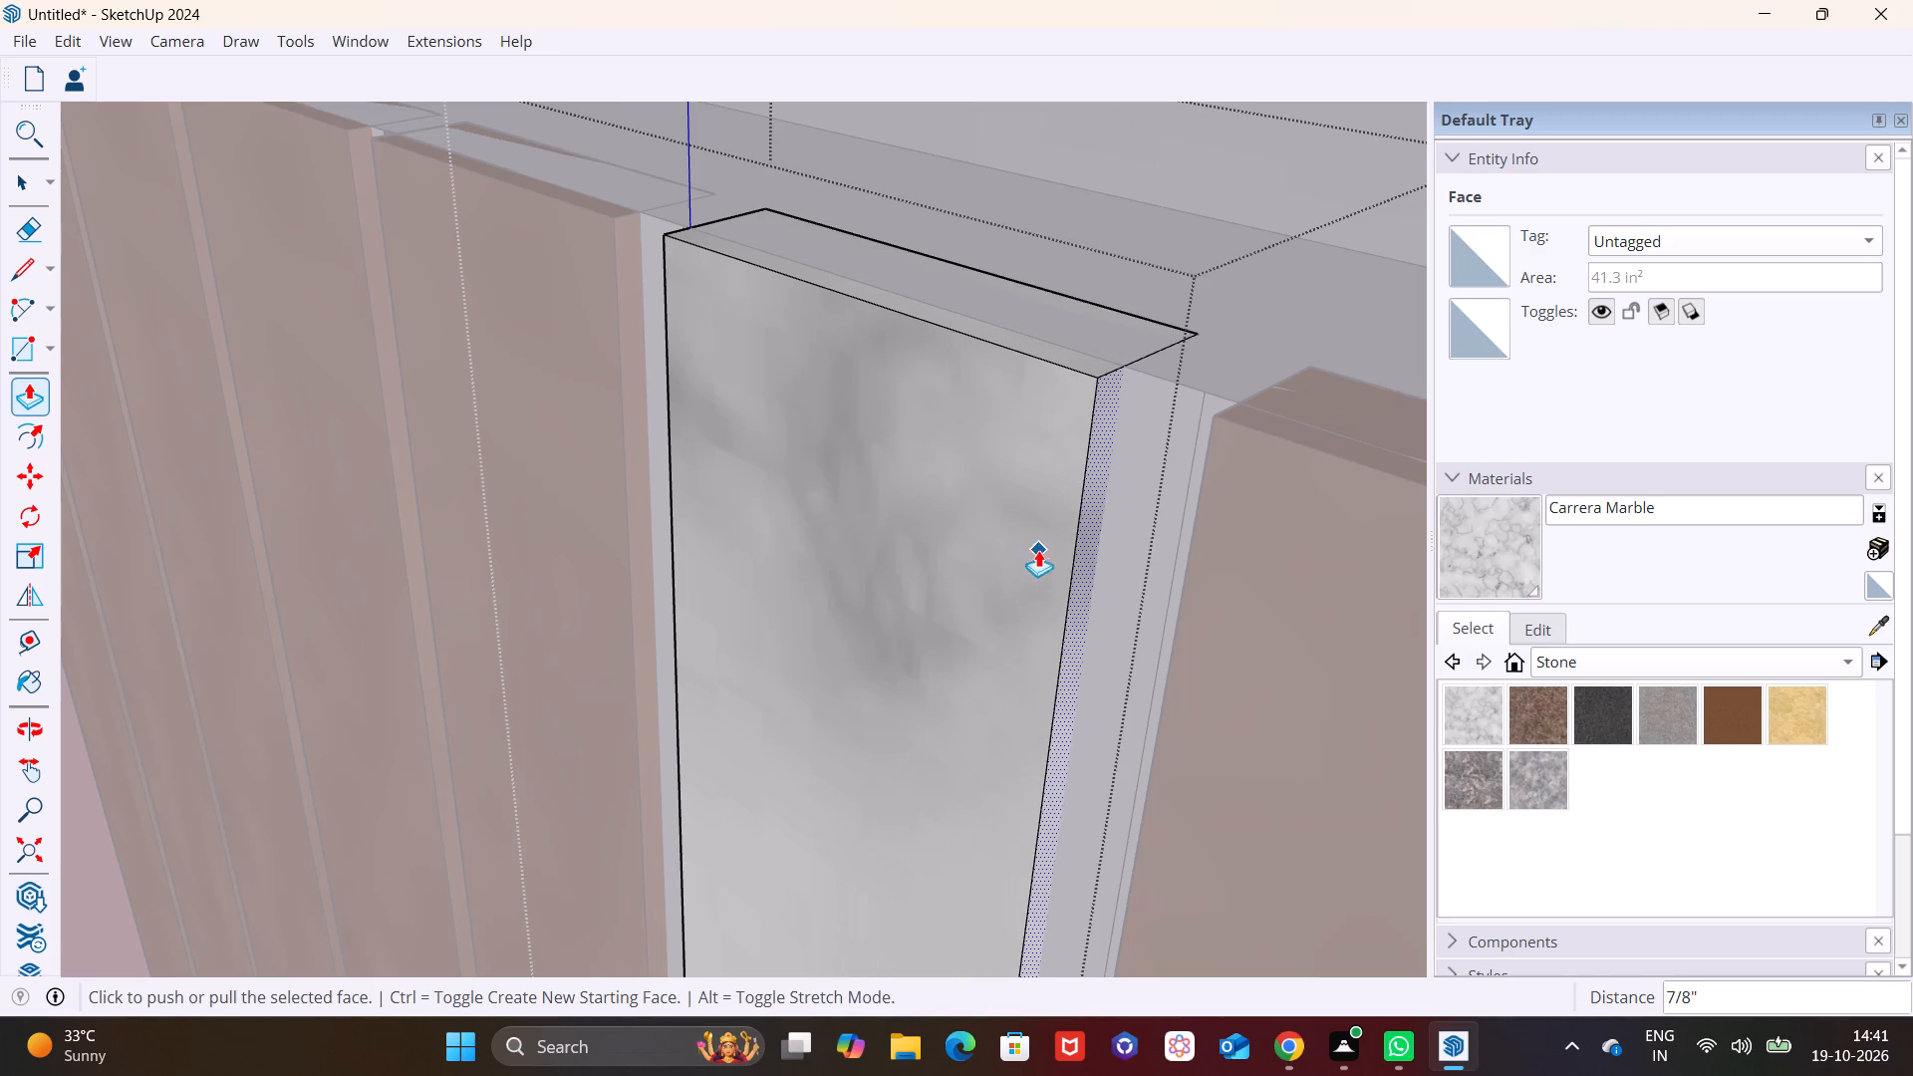
pyautogui.press('space')
# Push/Pull the marble strip's opposite side face slightly outward, narrowing the gap to the fifth wooden slat.
pyautogui.moveTo(718, 498); pyautogui.dragTo(1220, 467, button='middle')
pyautogui.moveTo(303, 500); pyautogui.dragTo(359, 498, button='middle')
pyautogui.keyDown('shift'); pyautogui.moveTo(410, 501); pyautogui.dragTo(811, 479, button='middle'); pyautogui.keyUp('shift')
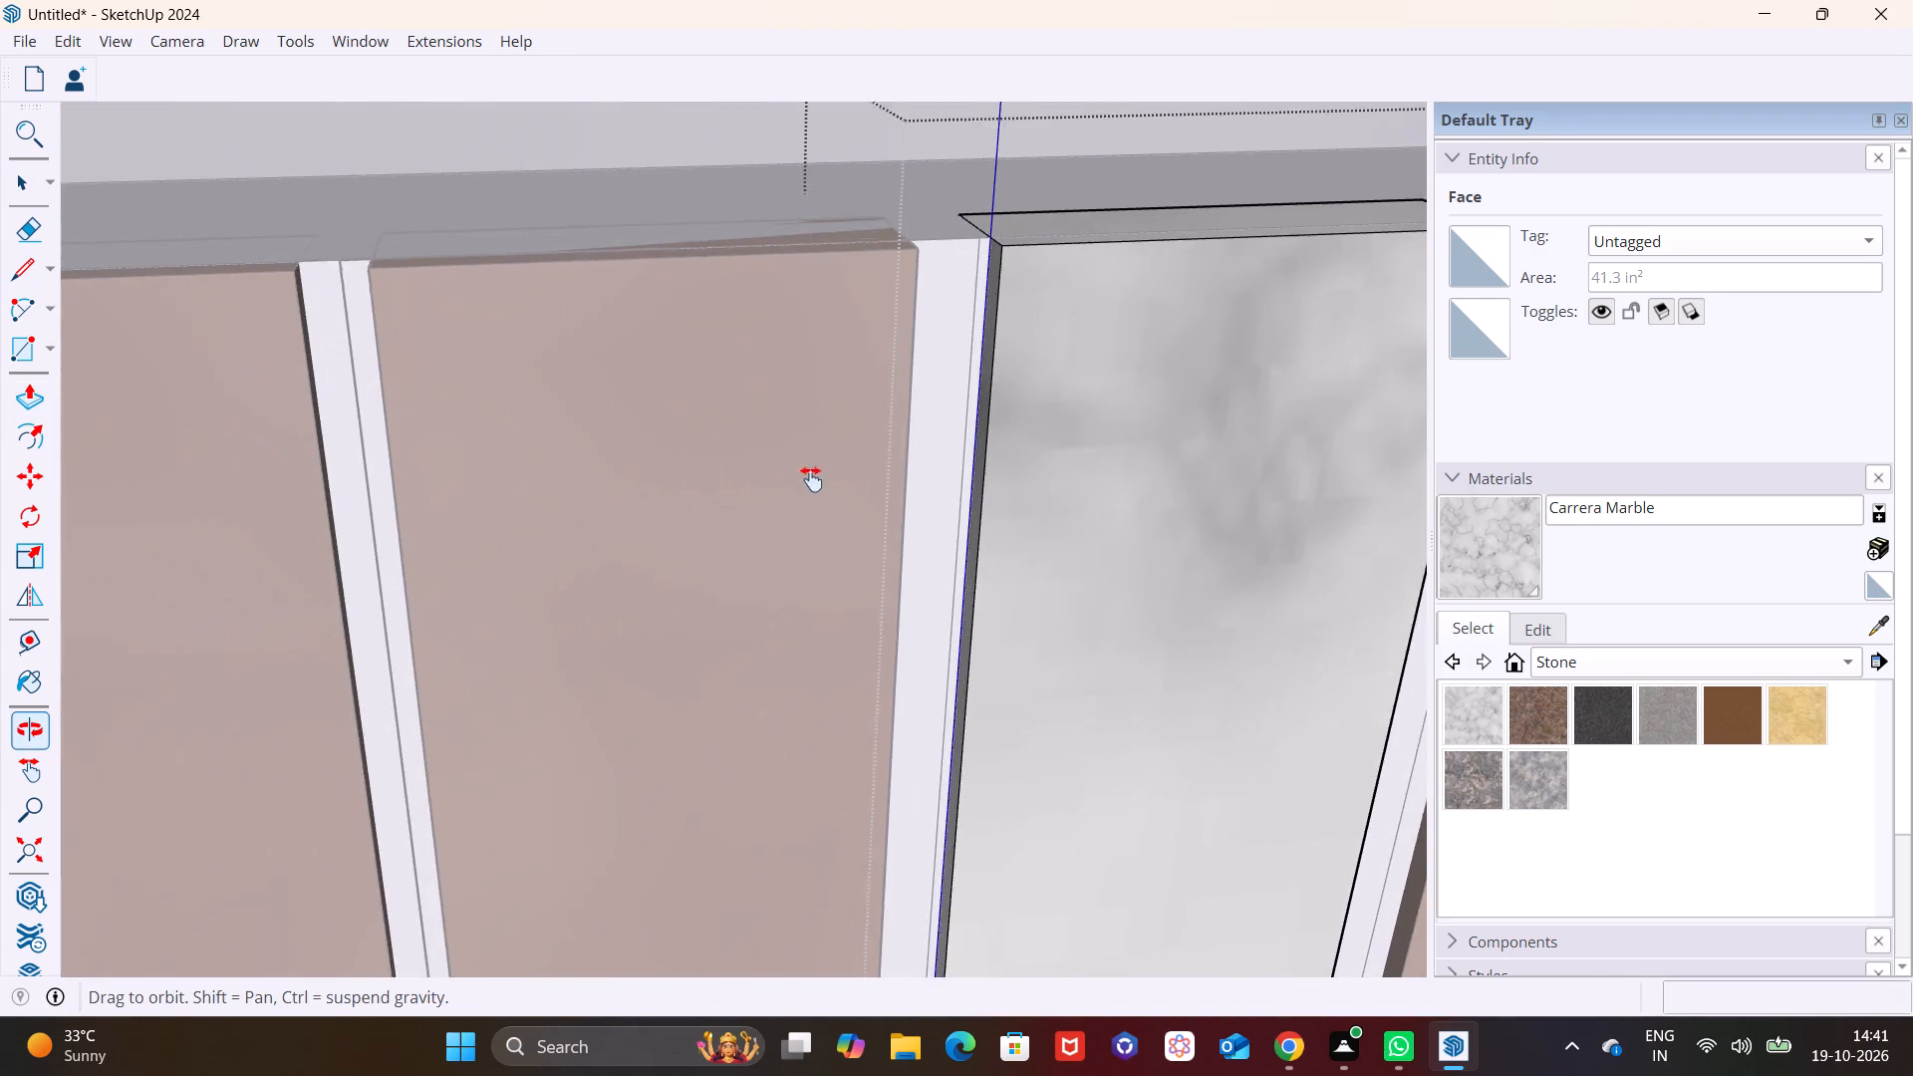
pyautogui.keyDown('shift'); pyautogui.moveTo(811, 479); pyautogui.dragTo(832, 476, button='middle'); pyautogui.keyUp('shift')
pyautogui.scroll(5, 990, 526)
pyautogui.click(1007, 494)
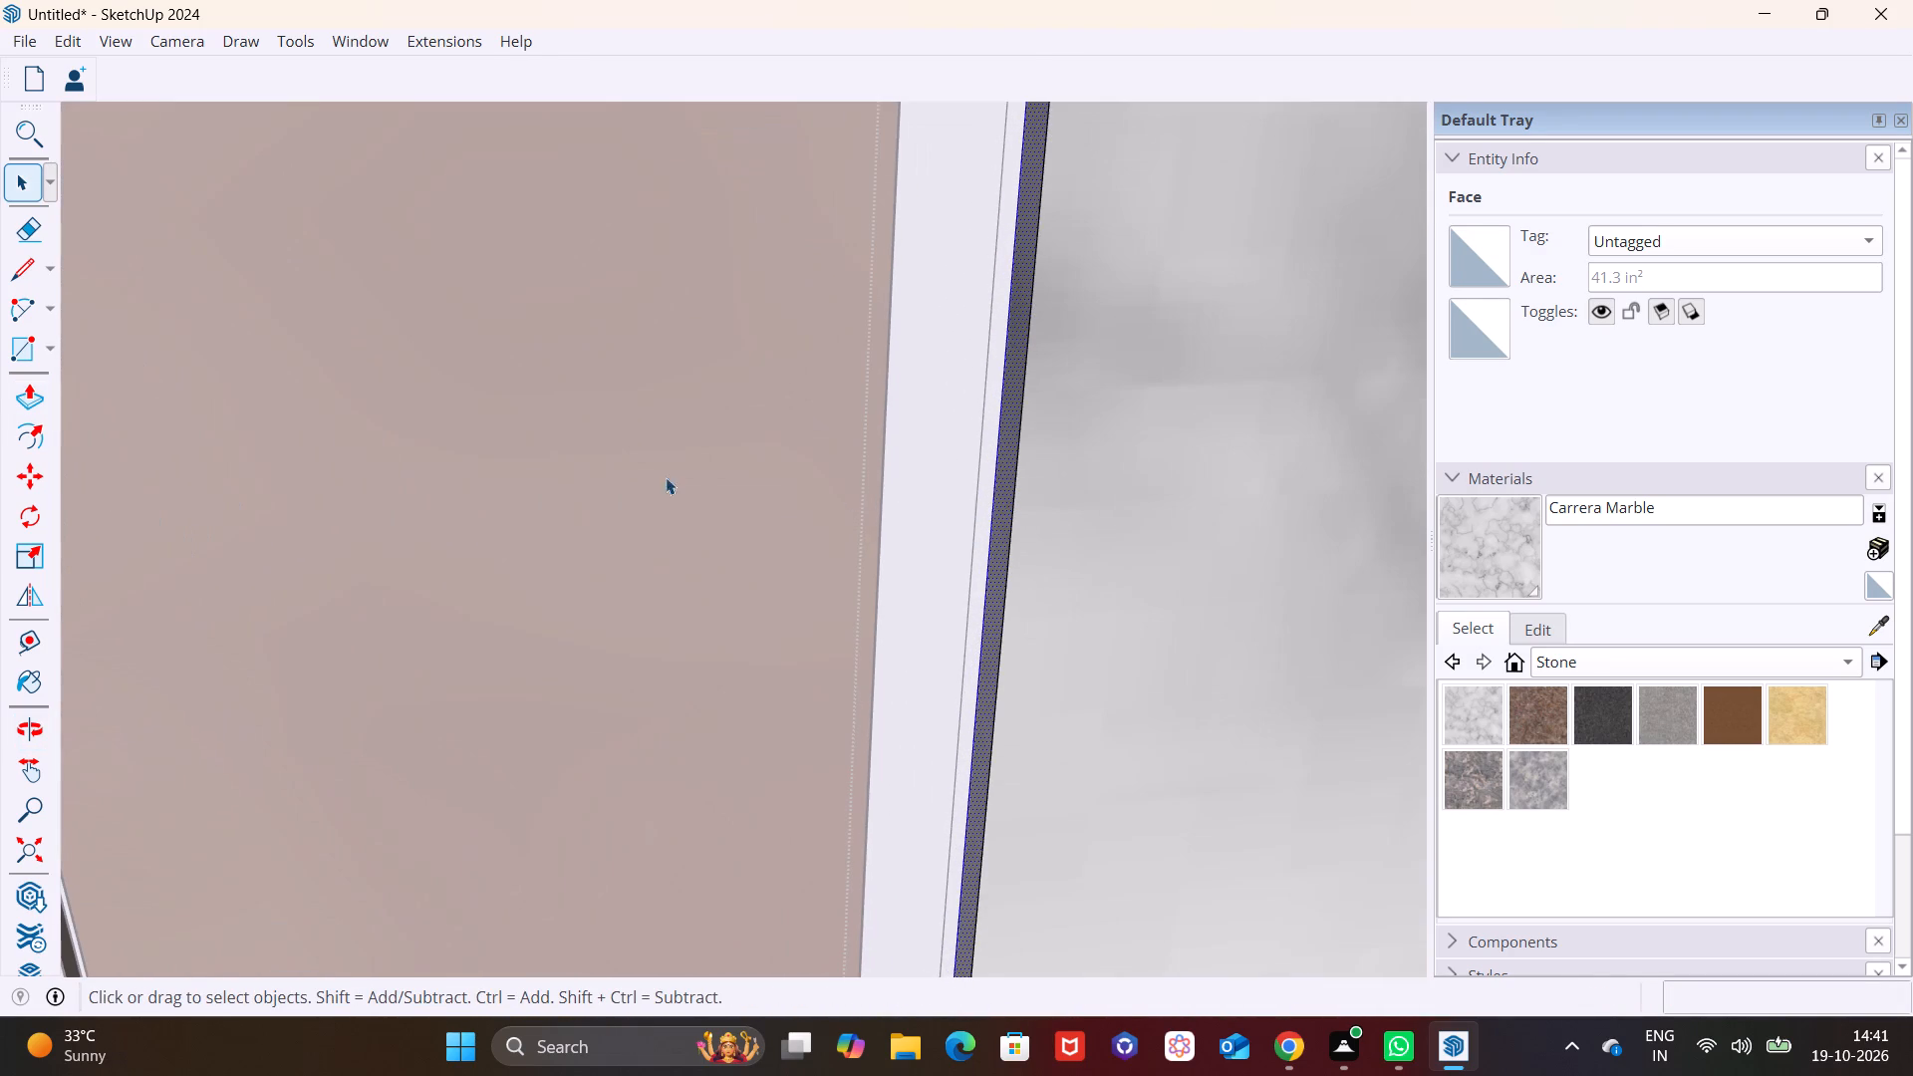
pyautogui.click(37, 393)
pyautogui.click(1004, 411)
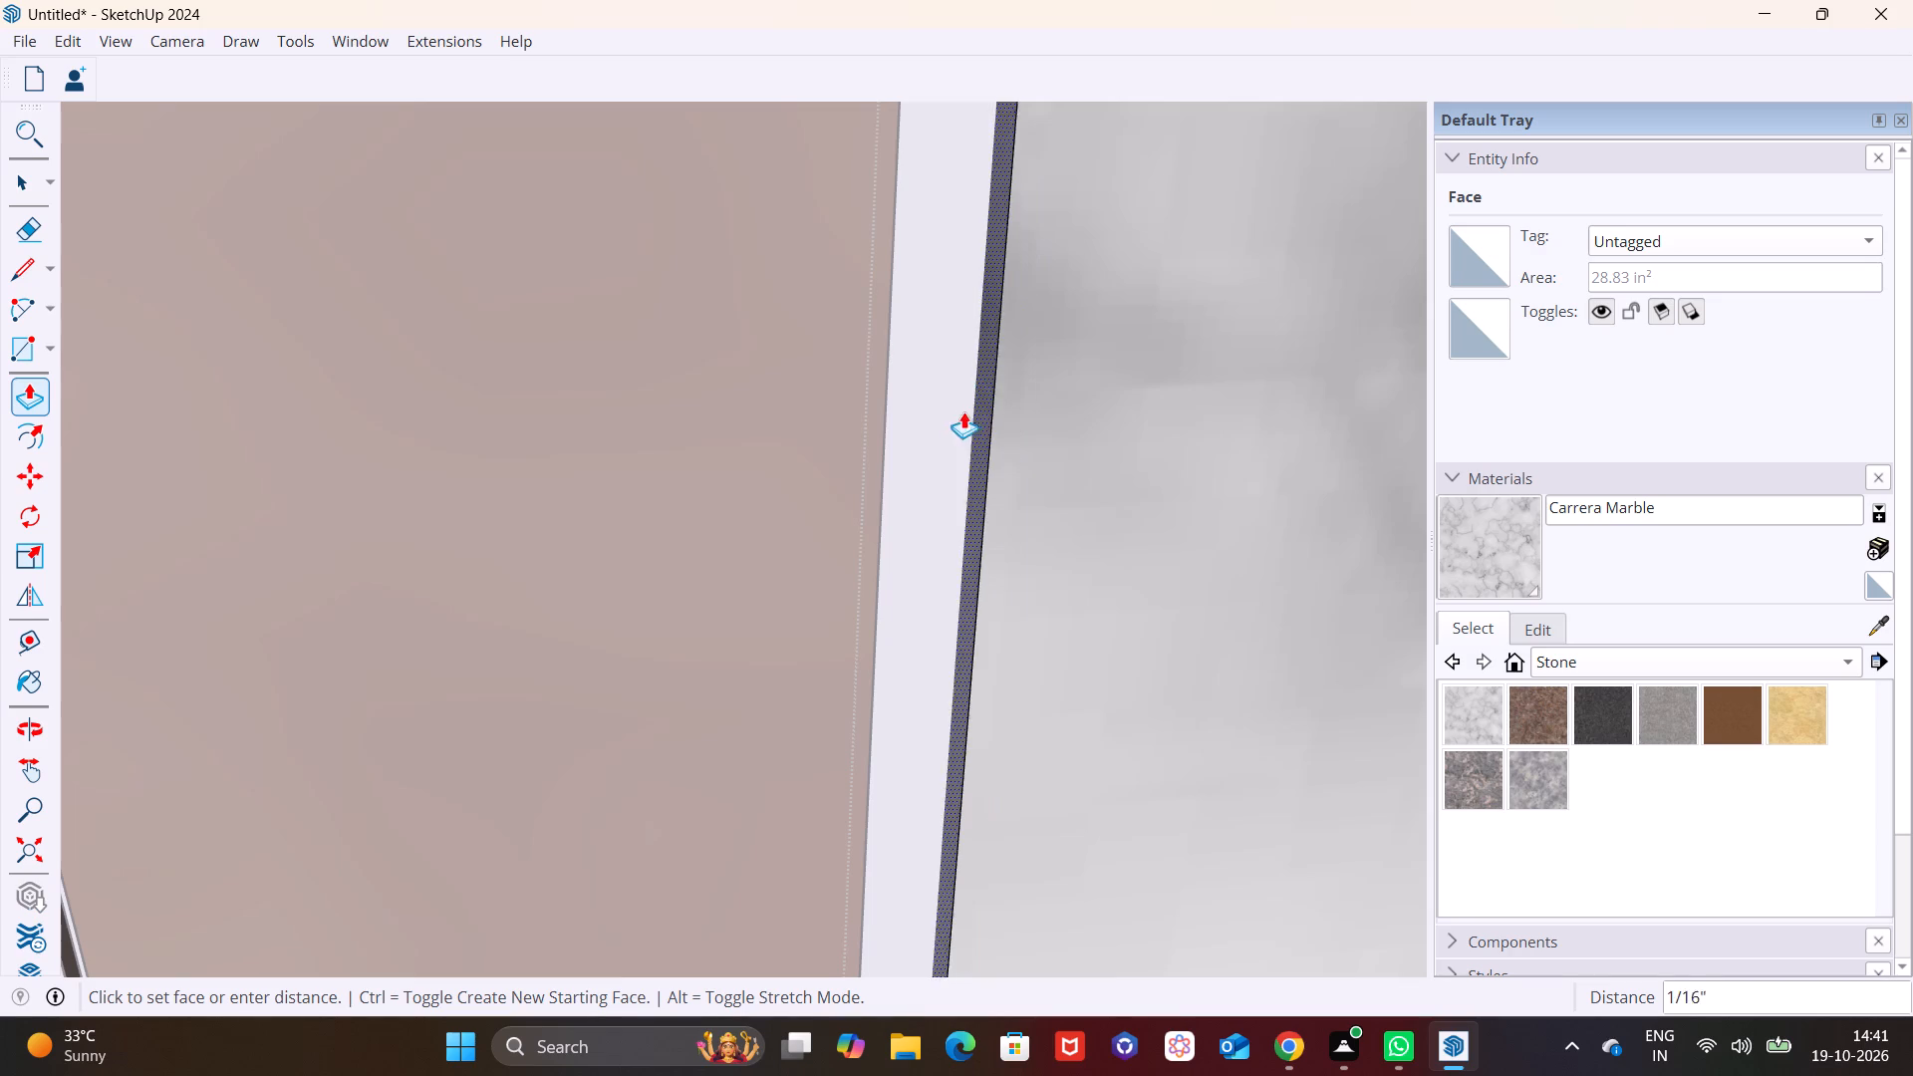
pyautogui.click(912, 430)
pyautogui.press('space')
pyautogui.scroll(-10, 960, 488)
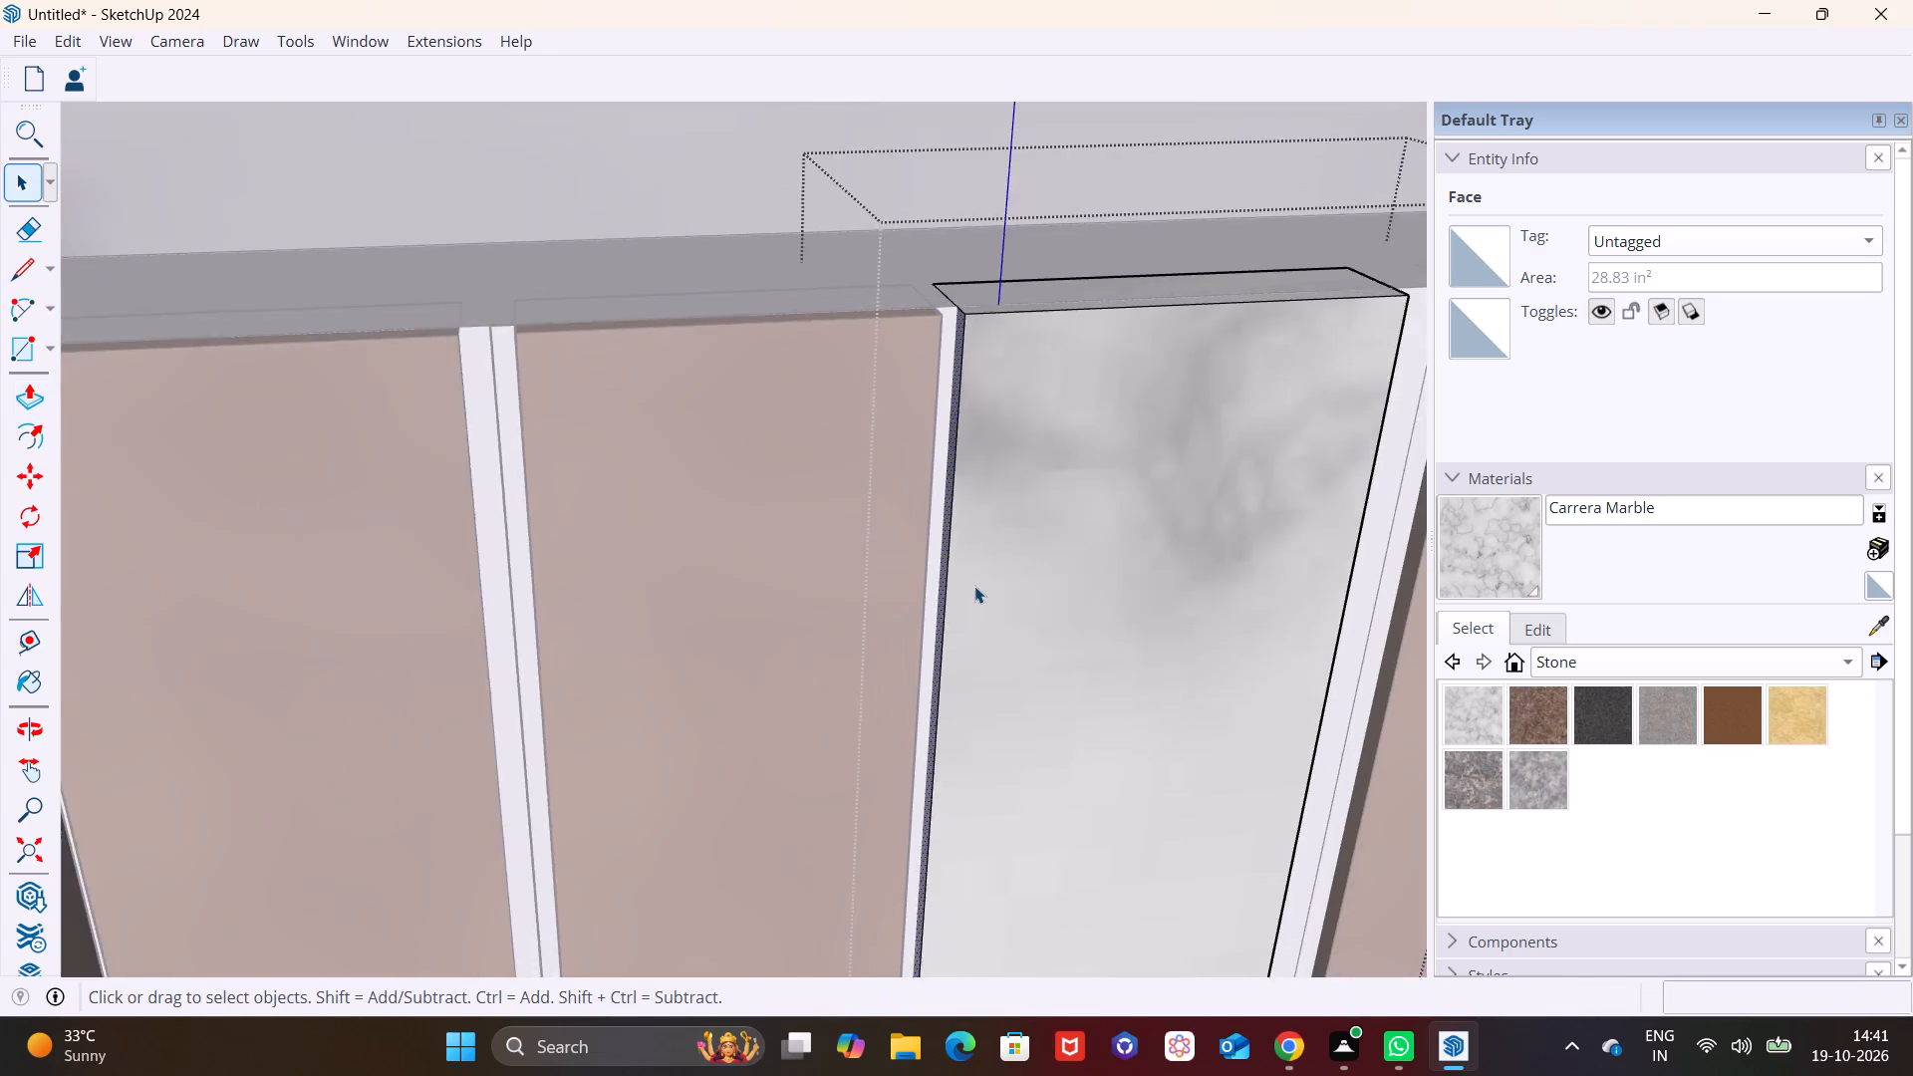
pyautogui.scroll(-8, 974, 586)
pyautogui.click(870, 296)
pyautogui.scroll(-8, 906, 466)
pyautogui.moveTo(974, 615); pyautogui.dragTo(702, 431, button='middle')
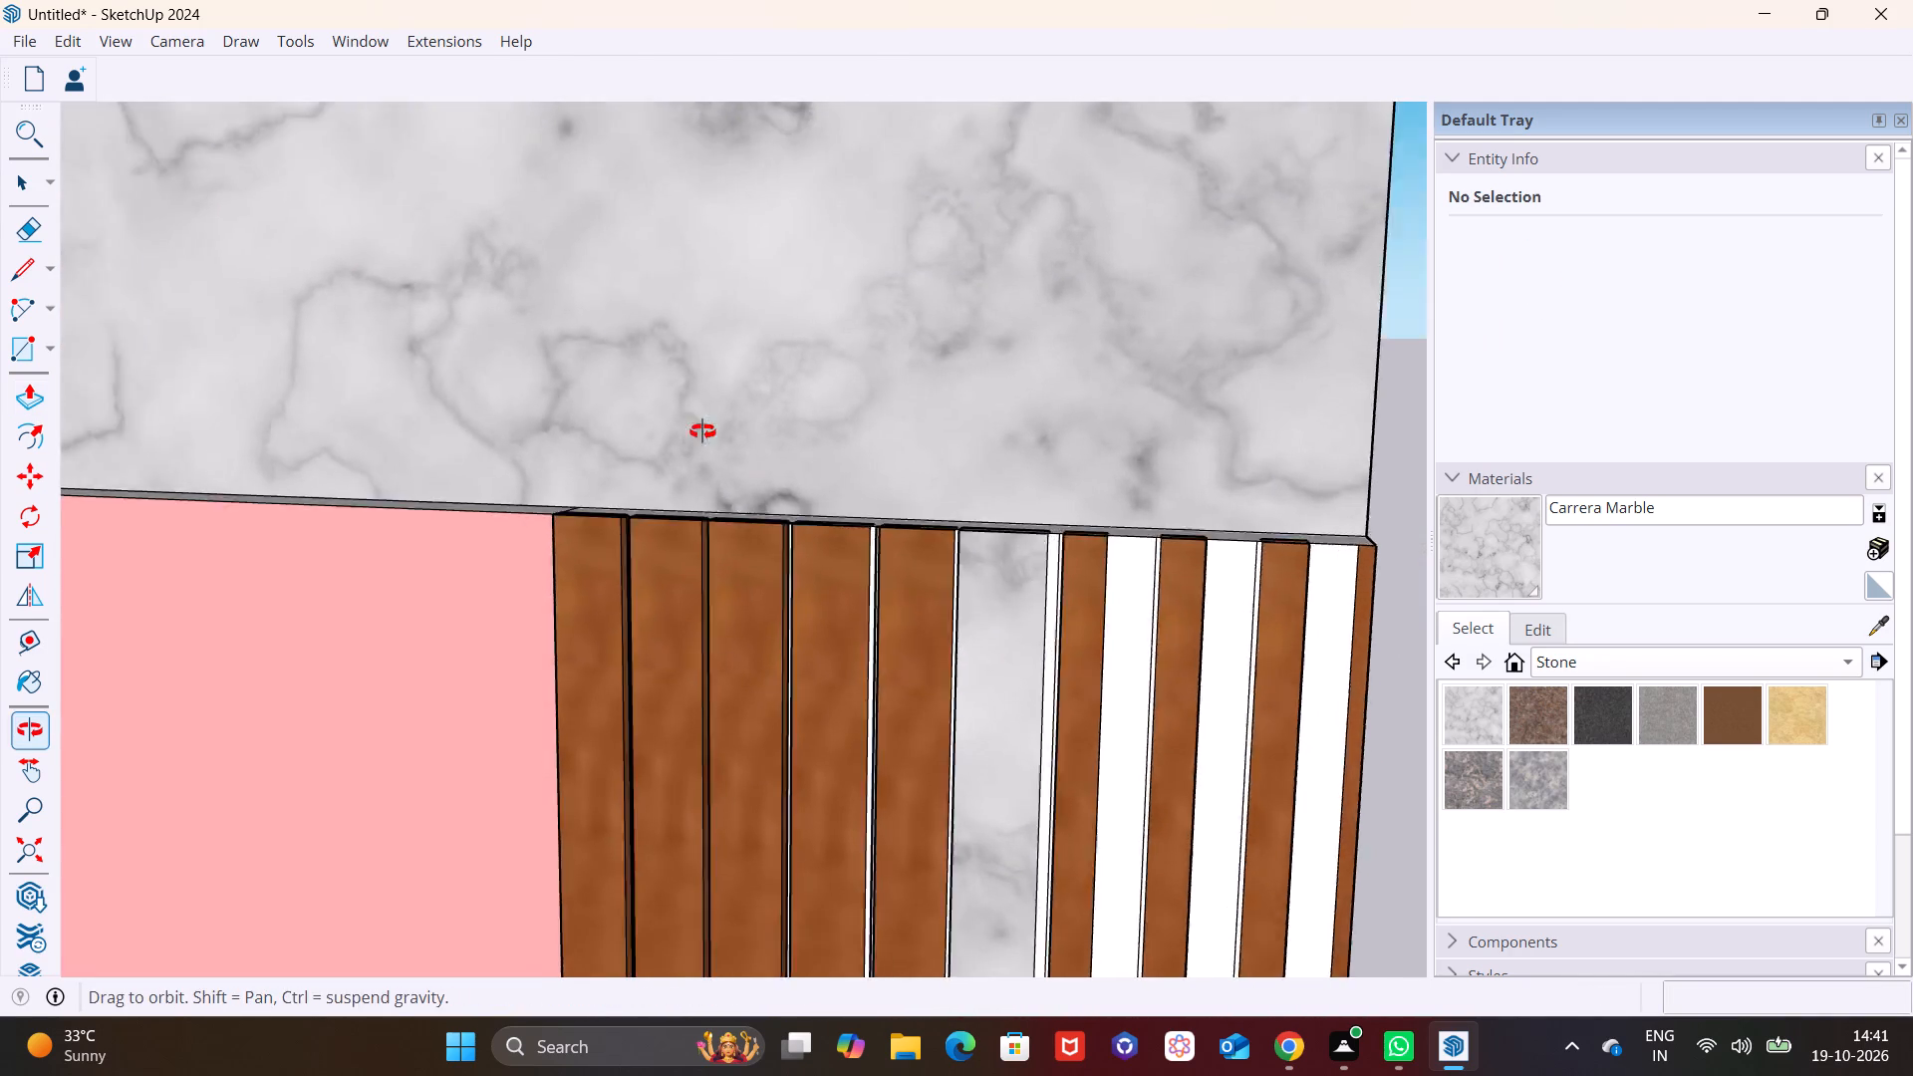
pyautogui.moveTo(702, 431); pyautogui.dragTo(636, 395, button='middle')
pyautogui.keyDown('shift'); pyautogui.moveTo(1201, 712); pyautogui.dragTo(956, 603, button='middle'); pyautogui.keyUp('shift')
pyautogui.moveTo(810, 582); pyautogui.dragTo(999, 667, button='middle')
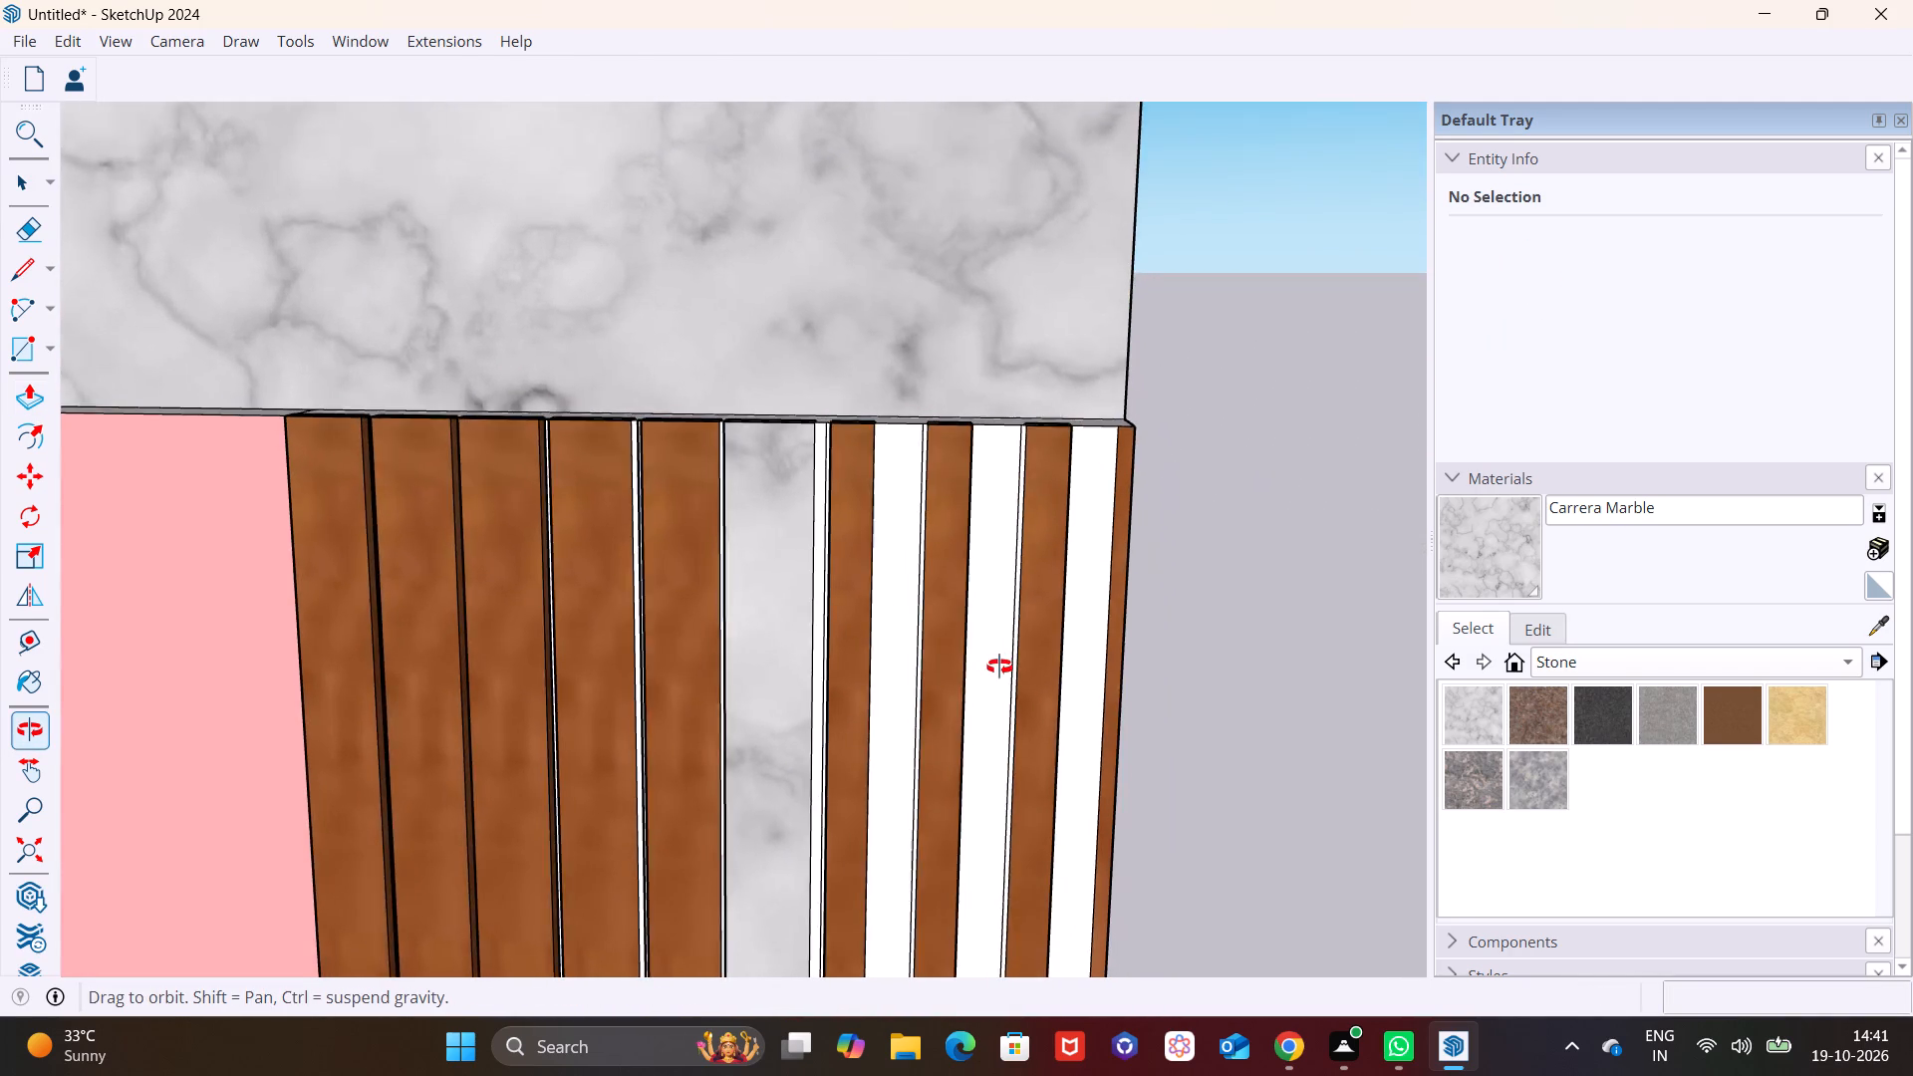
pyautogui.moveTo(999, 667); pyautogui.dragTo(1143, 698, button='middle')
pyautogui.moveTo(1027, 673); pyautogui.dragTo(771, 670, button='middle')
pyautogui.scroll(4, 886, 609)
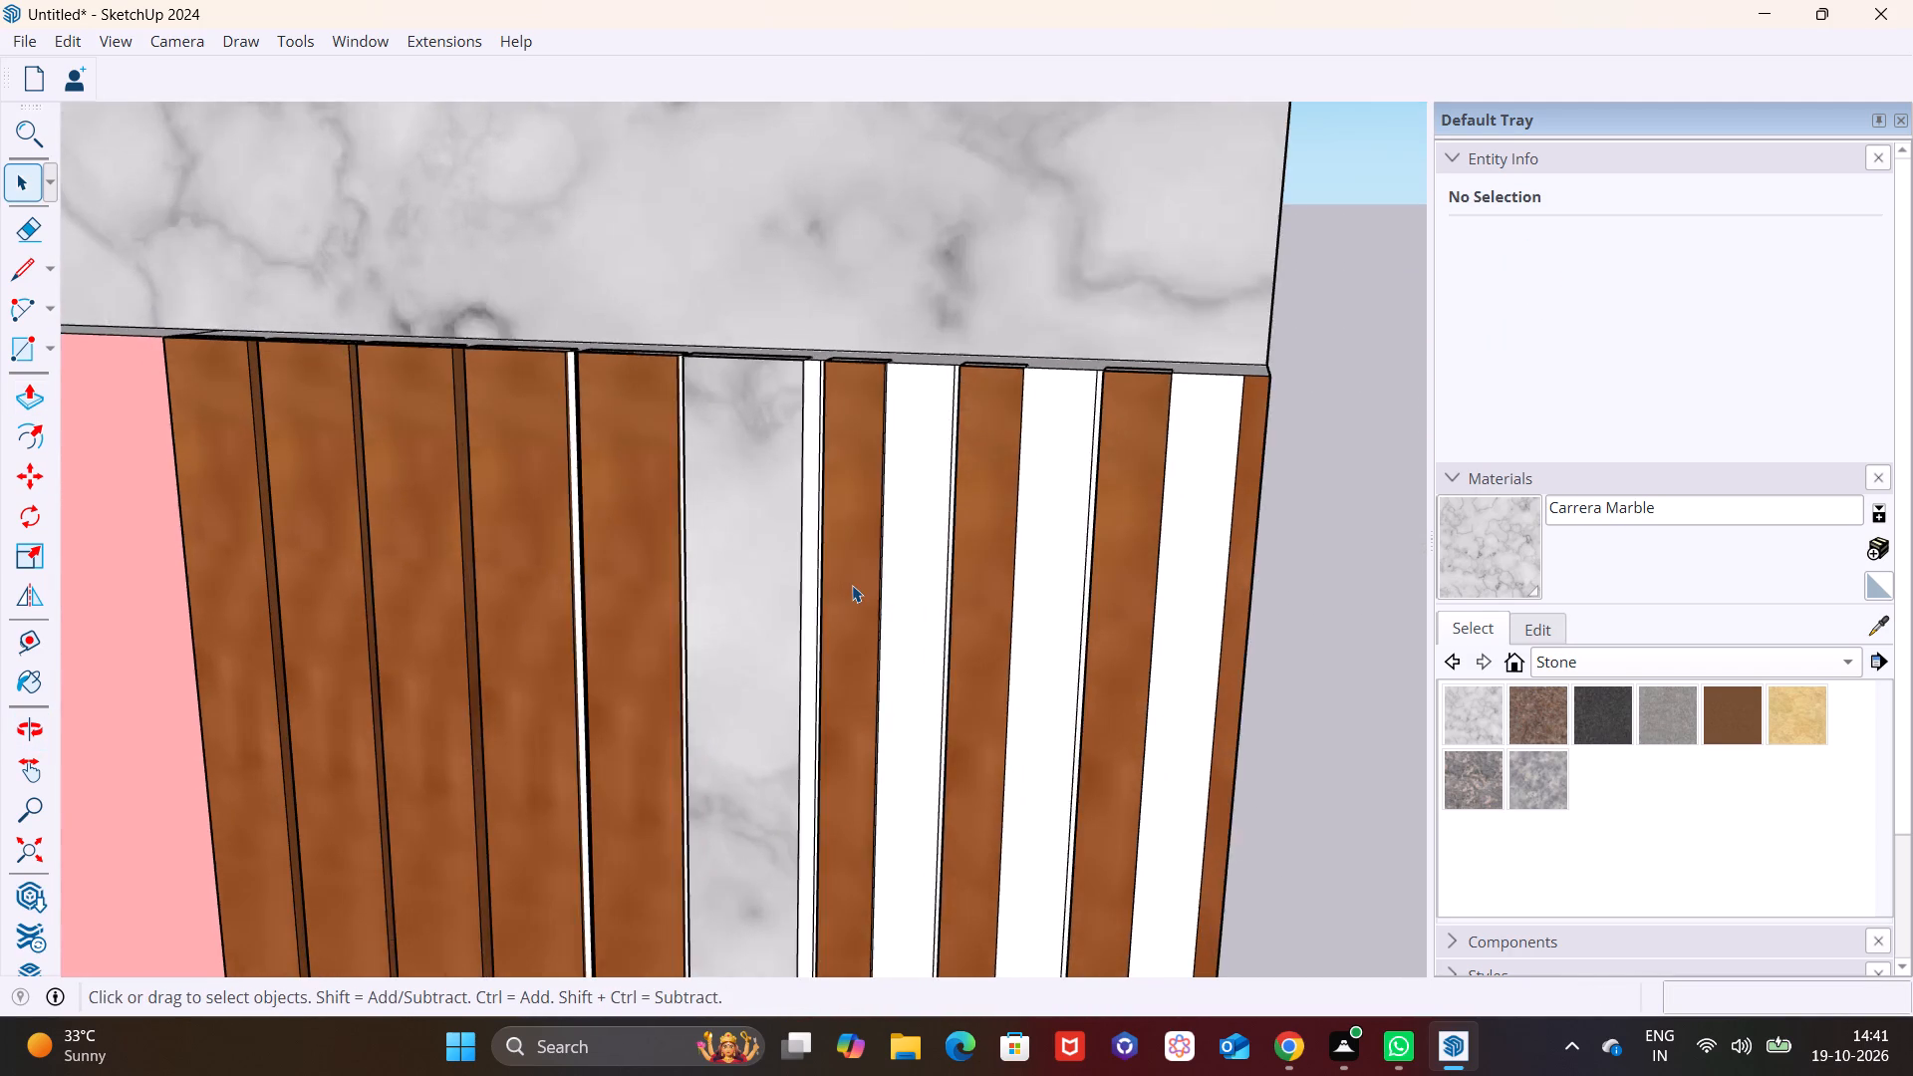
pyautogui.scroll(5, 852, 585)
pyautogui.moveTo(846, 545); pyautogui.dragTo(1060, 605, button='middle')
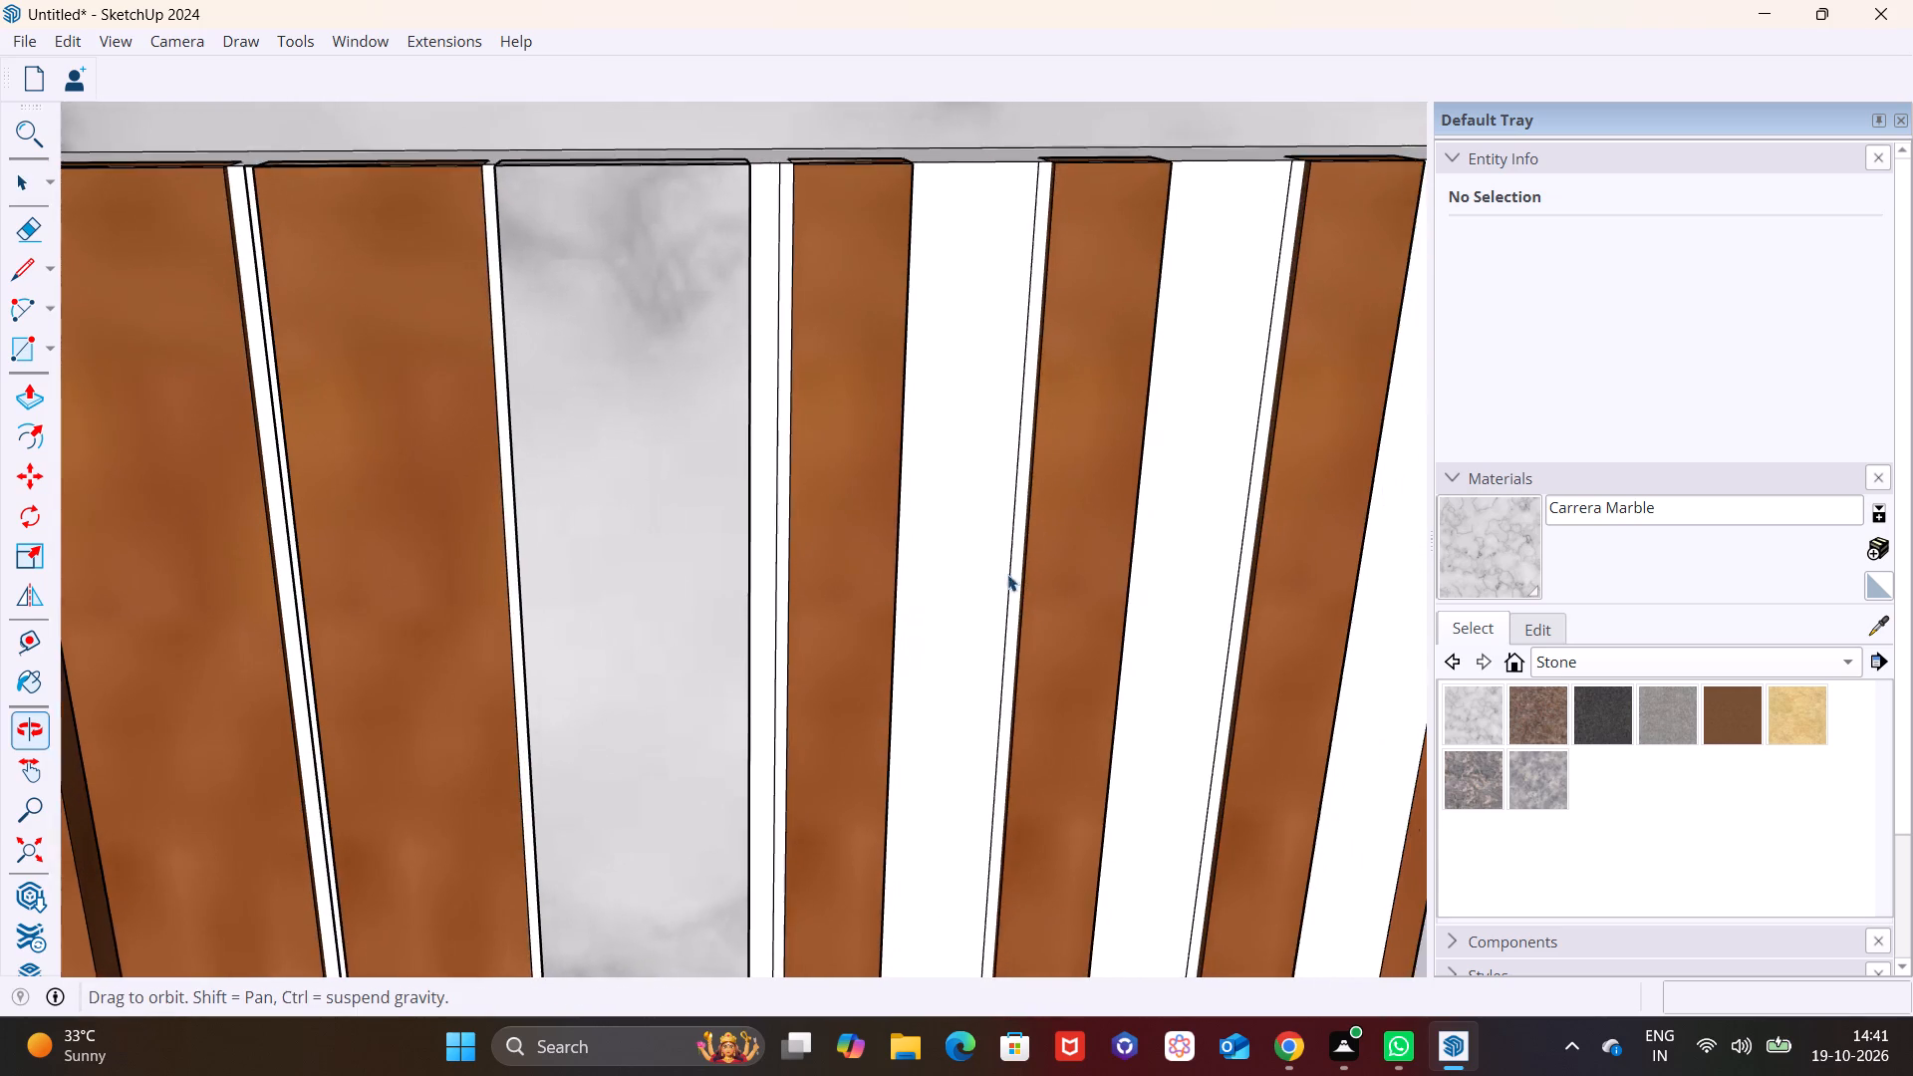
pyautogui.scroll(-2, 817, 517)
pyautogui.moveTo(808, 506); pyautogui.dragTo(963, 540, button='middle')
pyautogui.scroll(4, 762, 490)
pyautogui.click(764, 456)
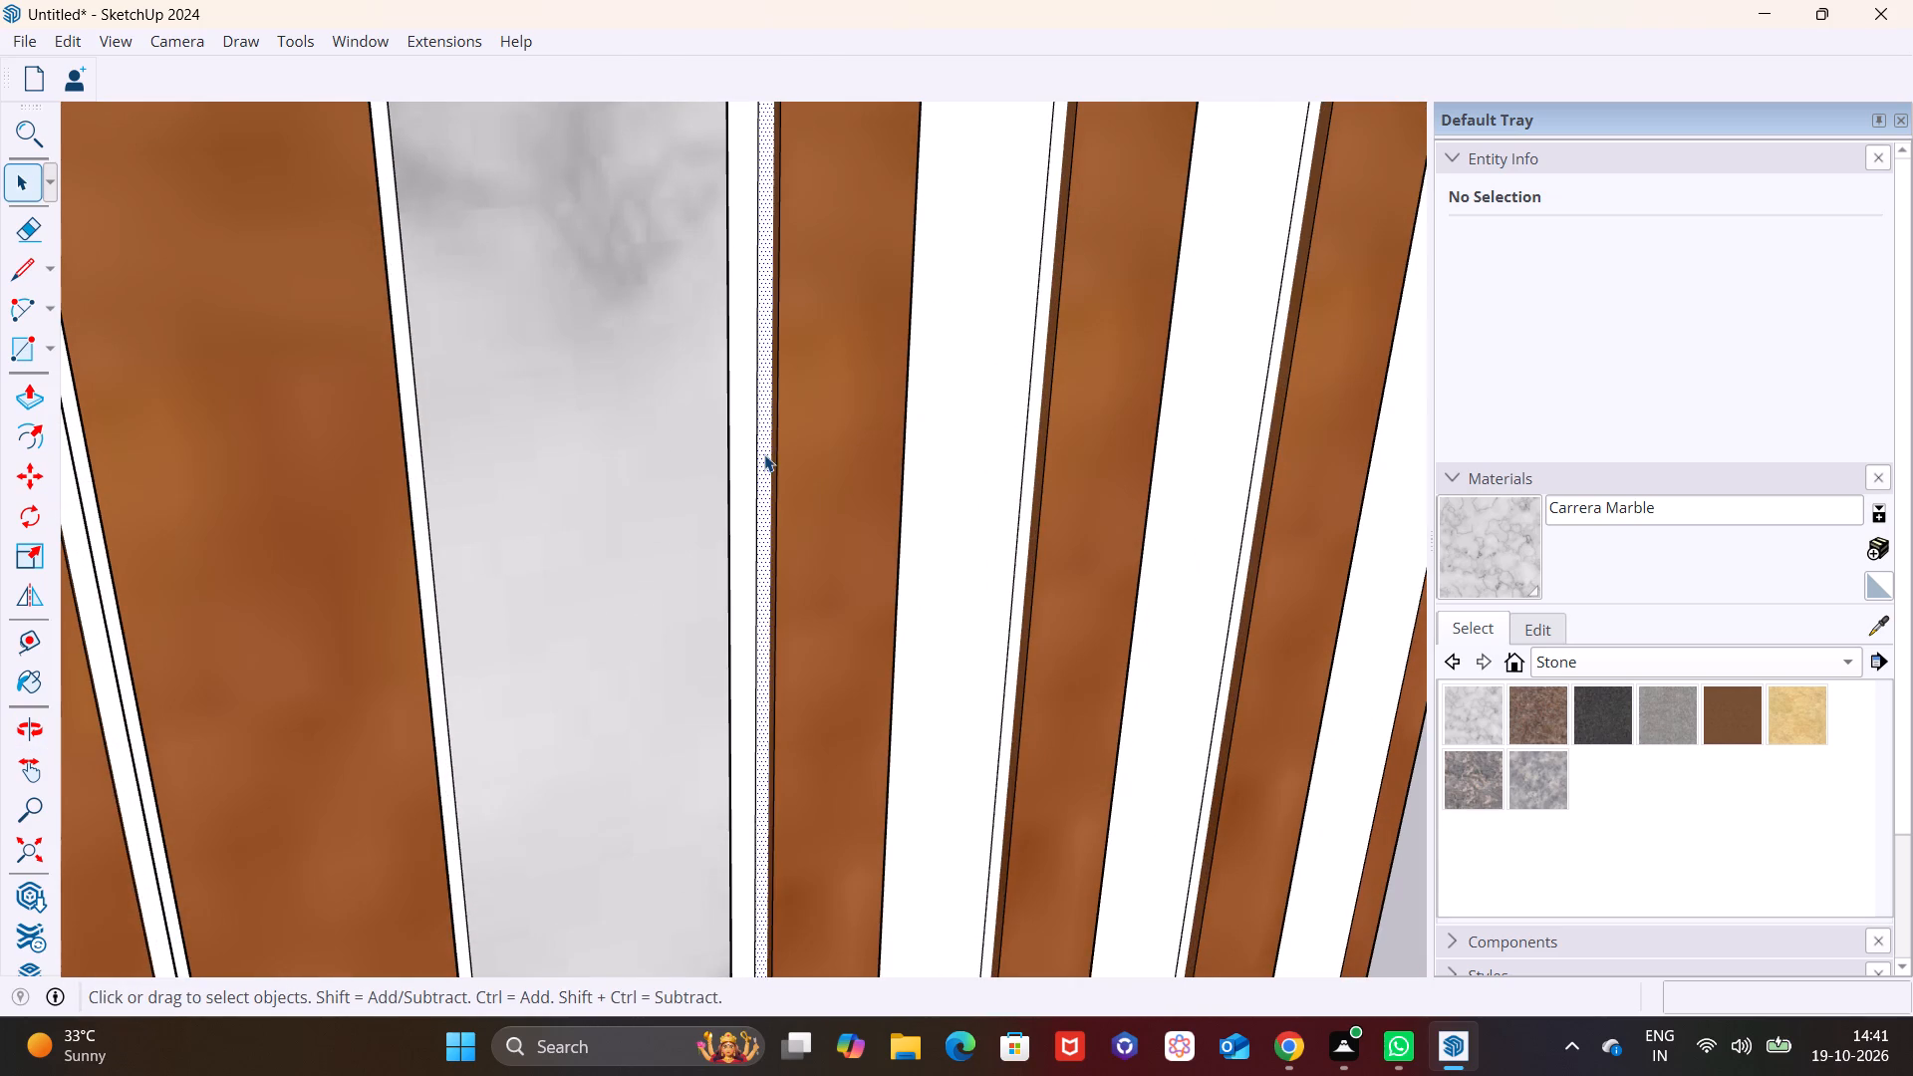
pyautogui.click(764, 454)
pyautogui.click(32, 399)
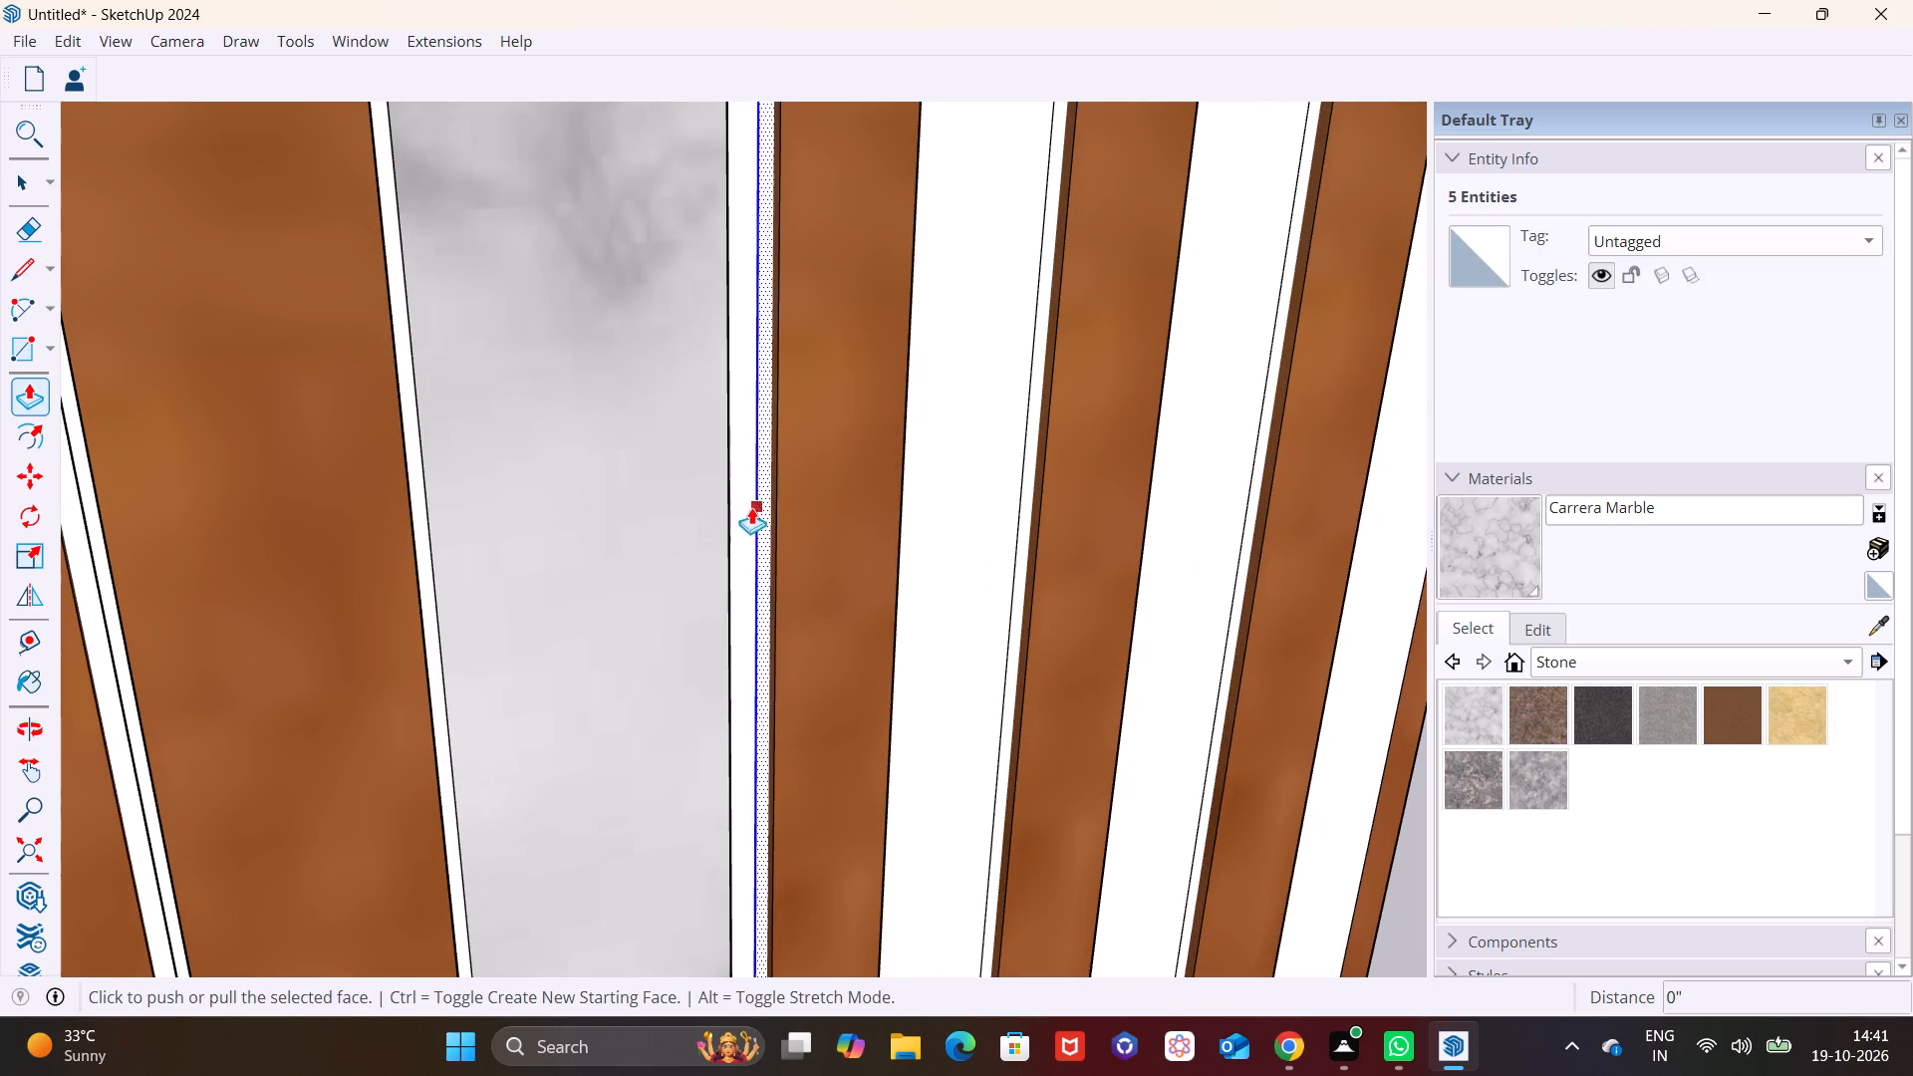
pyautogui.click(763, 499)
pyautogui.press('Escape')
# Push/Pull the side face of the first wooden slat beyond the marble strip outward by about 1/4", toward the strip.
pyautogui.scroll(4, 817, 526)
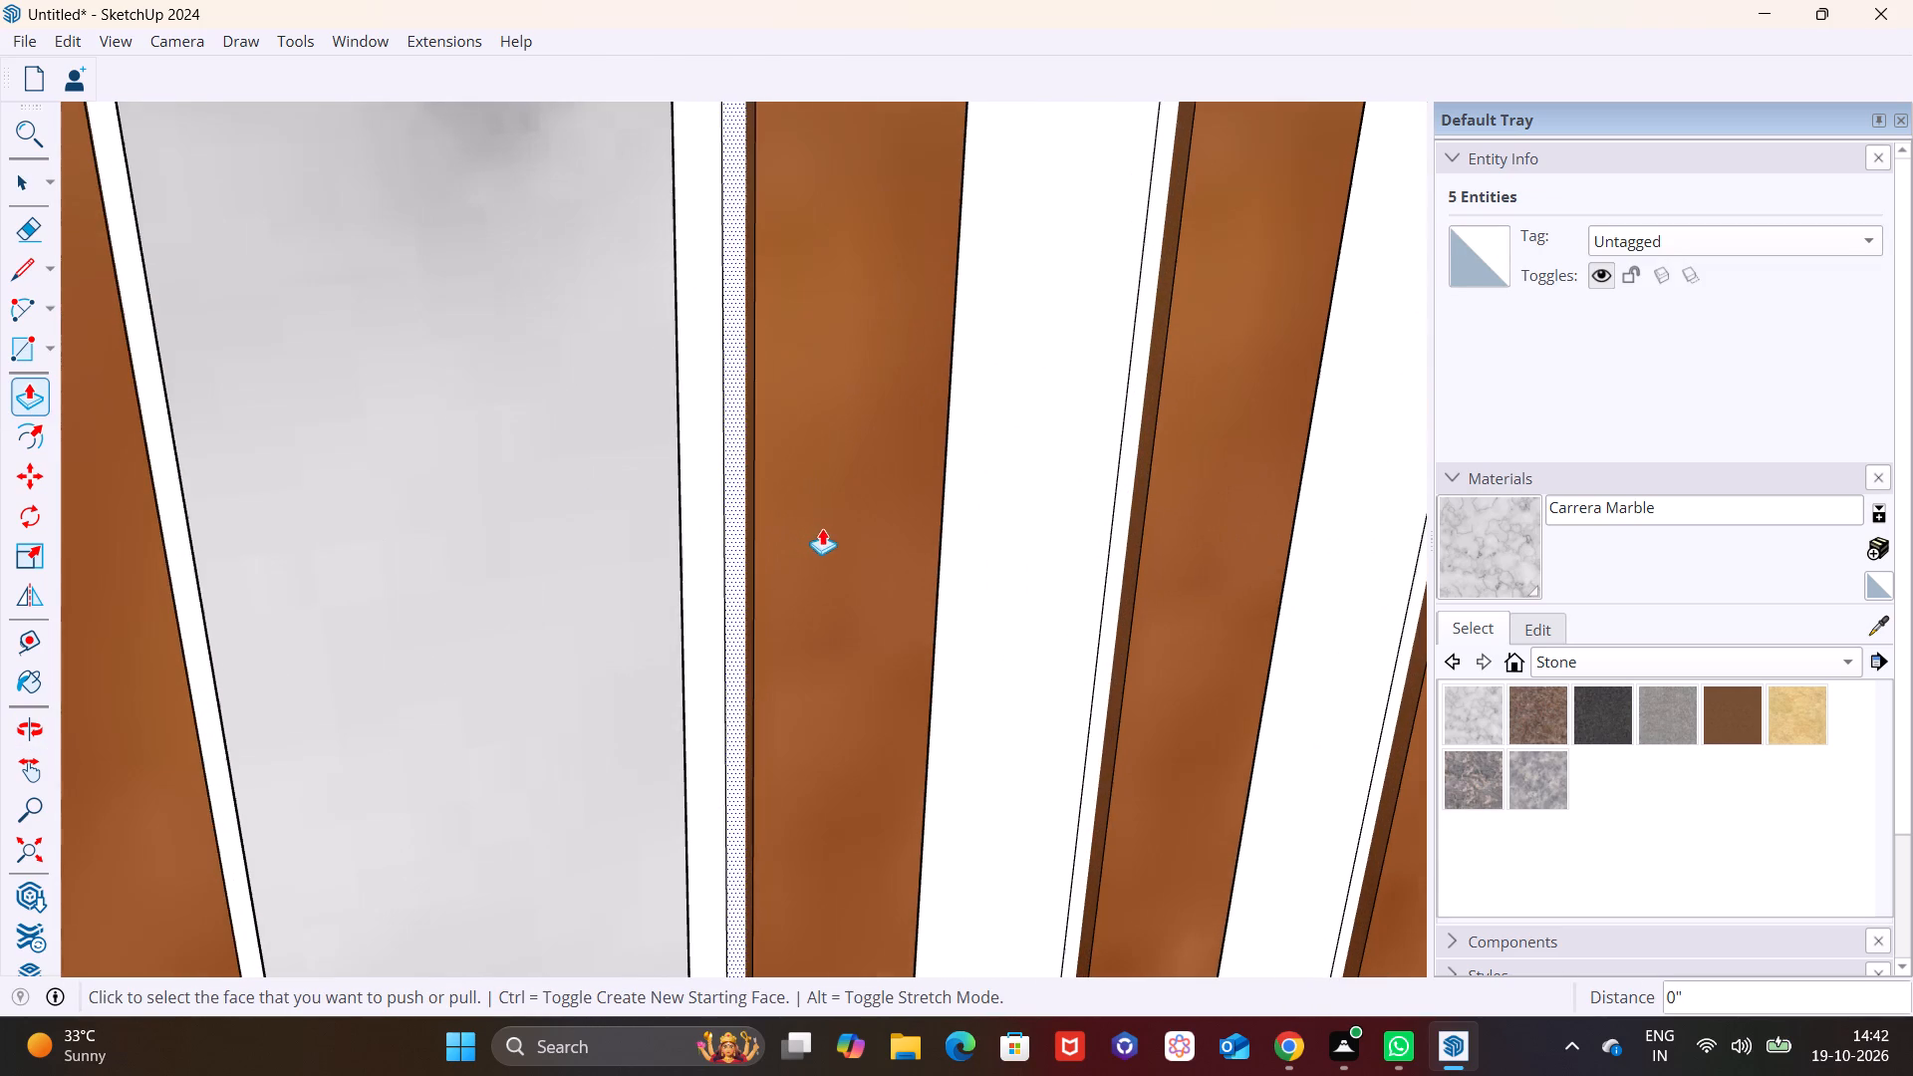
pyautogui.moveTo(823, 528); pyautogui.dragTo(1113, 553, button='middle')
pyautogui.press('space')
pyautogui.doubleClick(747, 445)
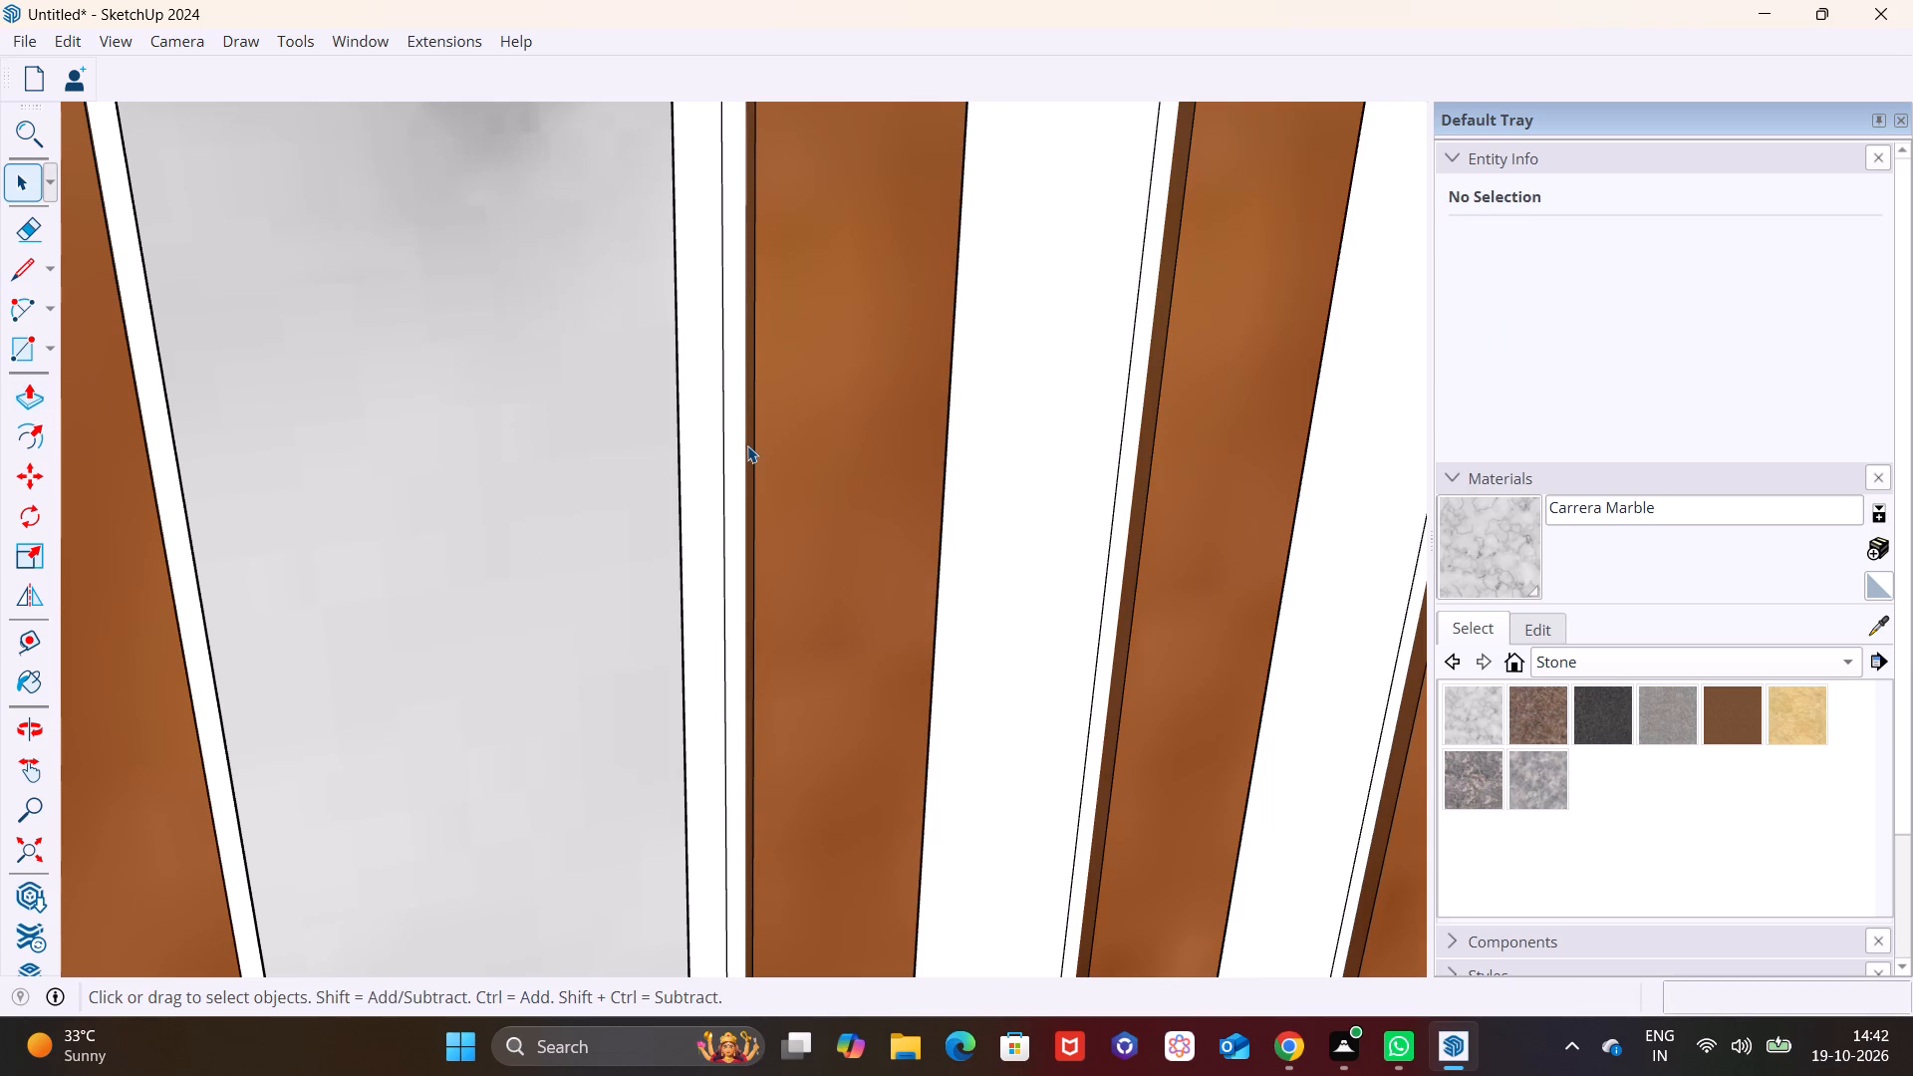
pyautogui.doubleClick(755, 438)
pyautogui.scroll(1, 755, 440)
pyautogui.moveTo(756, 440); pyautogui.dragTo(968, 453, button='middle')
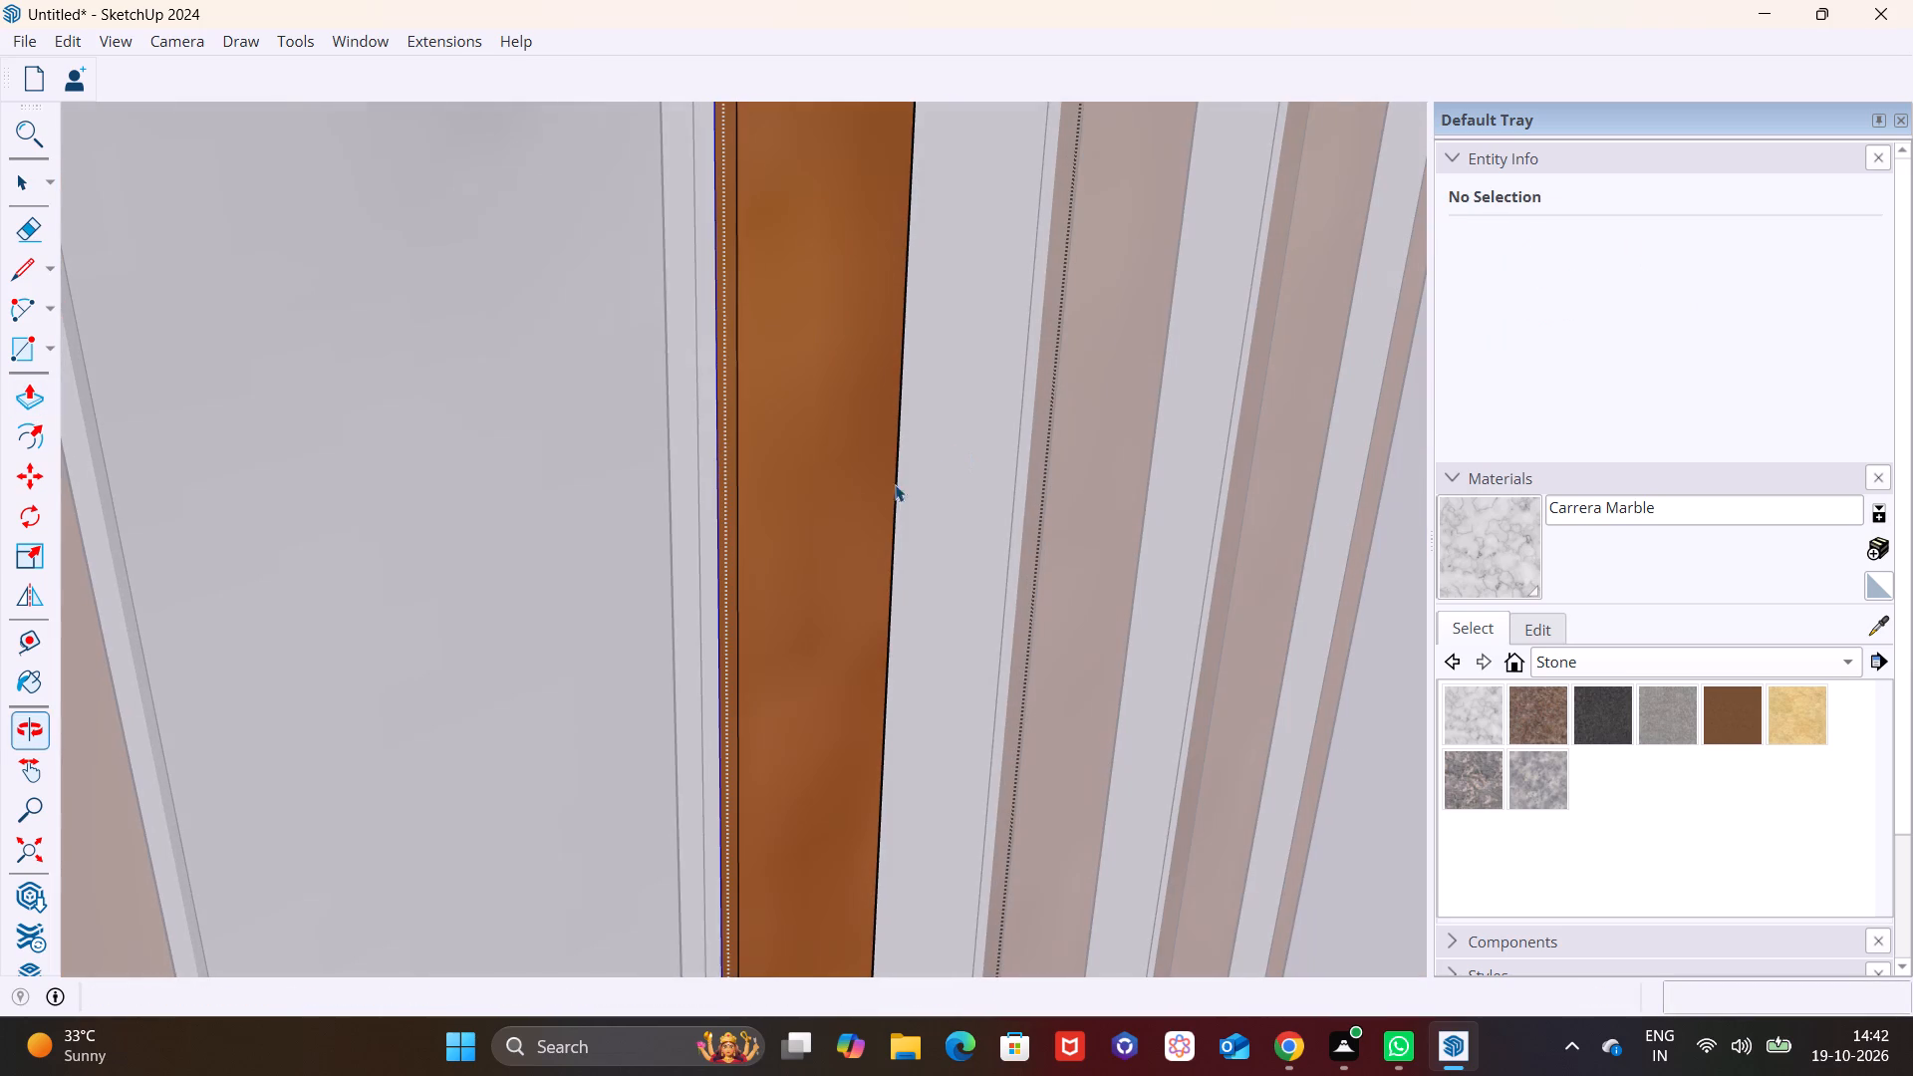
pyautogui.click(727, 519)
pyautogui.click(727, 519)
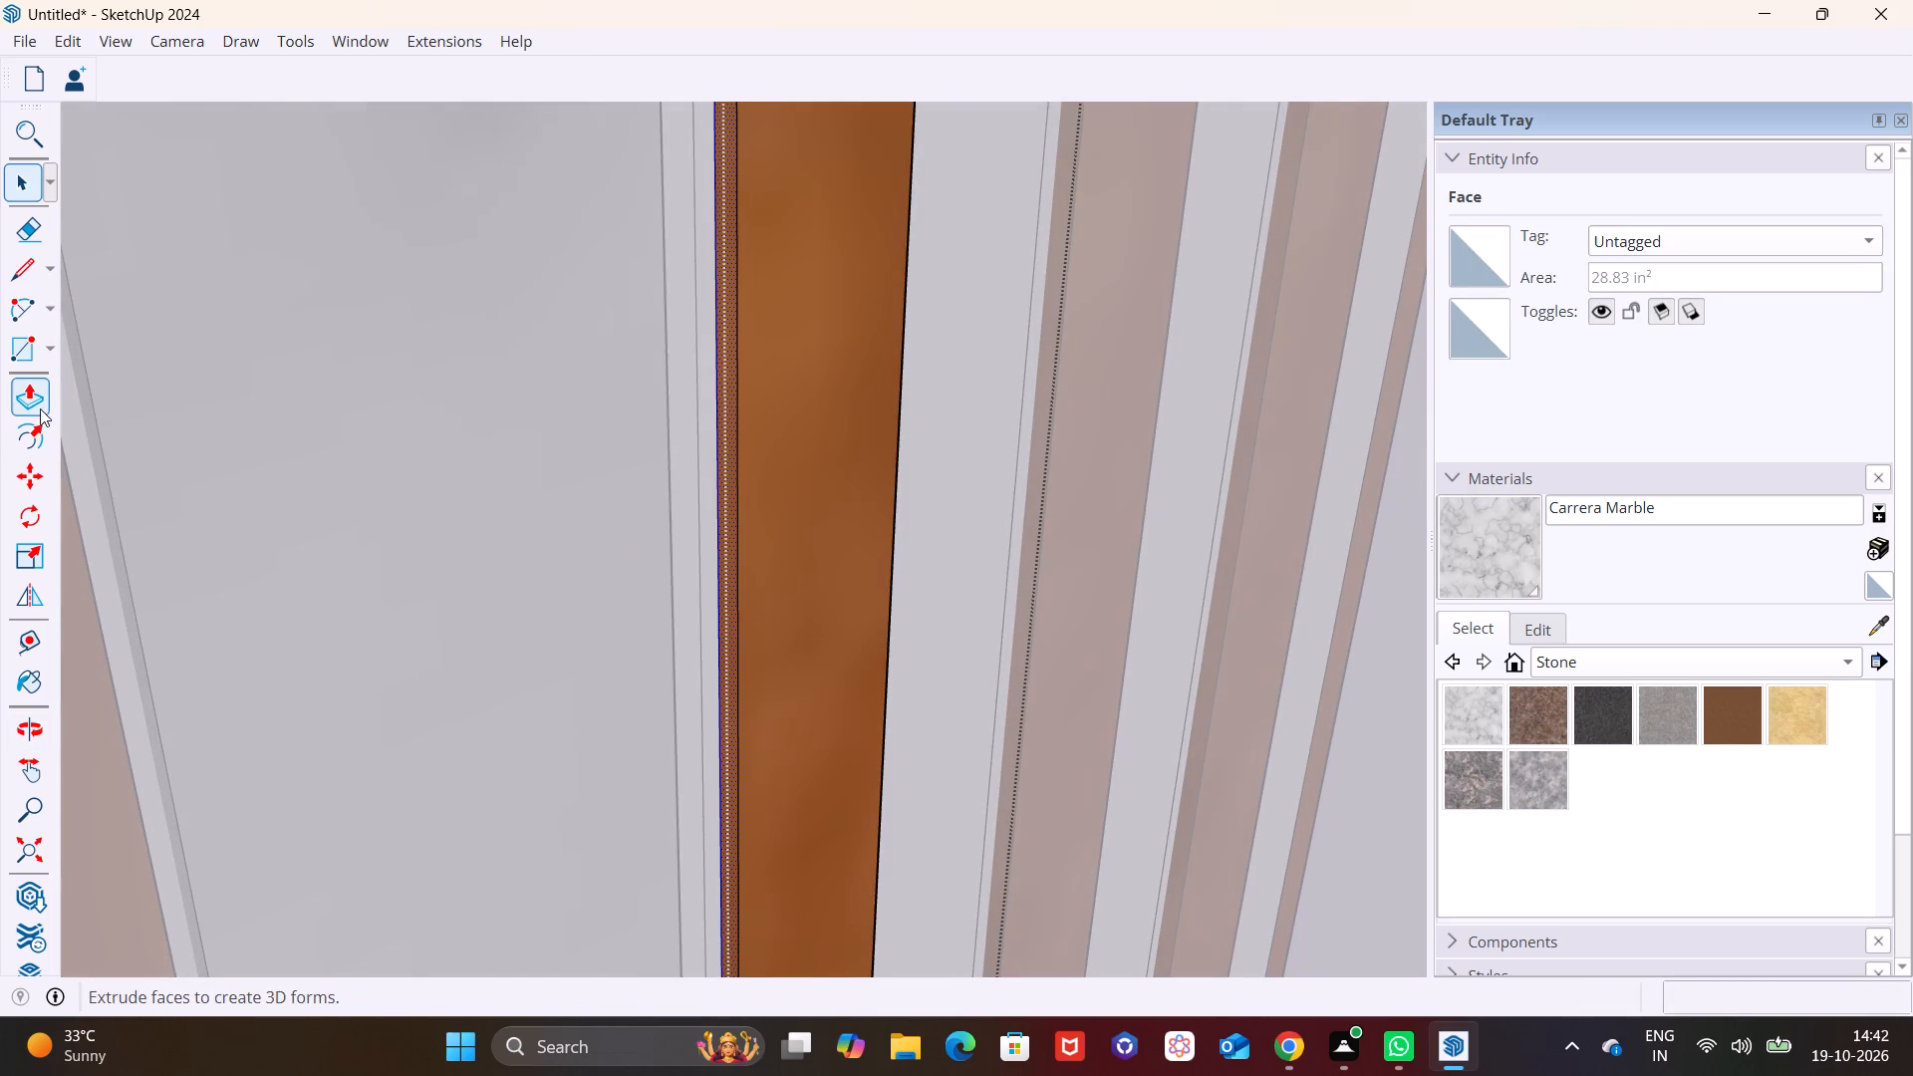
pyautogui.click(44, 404)
pyautogui.click(731, 517)
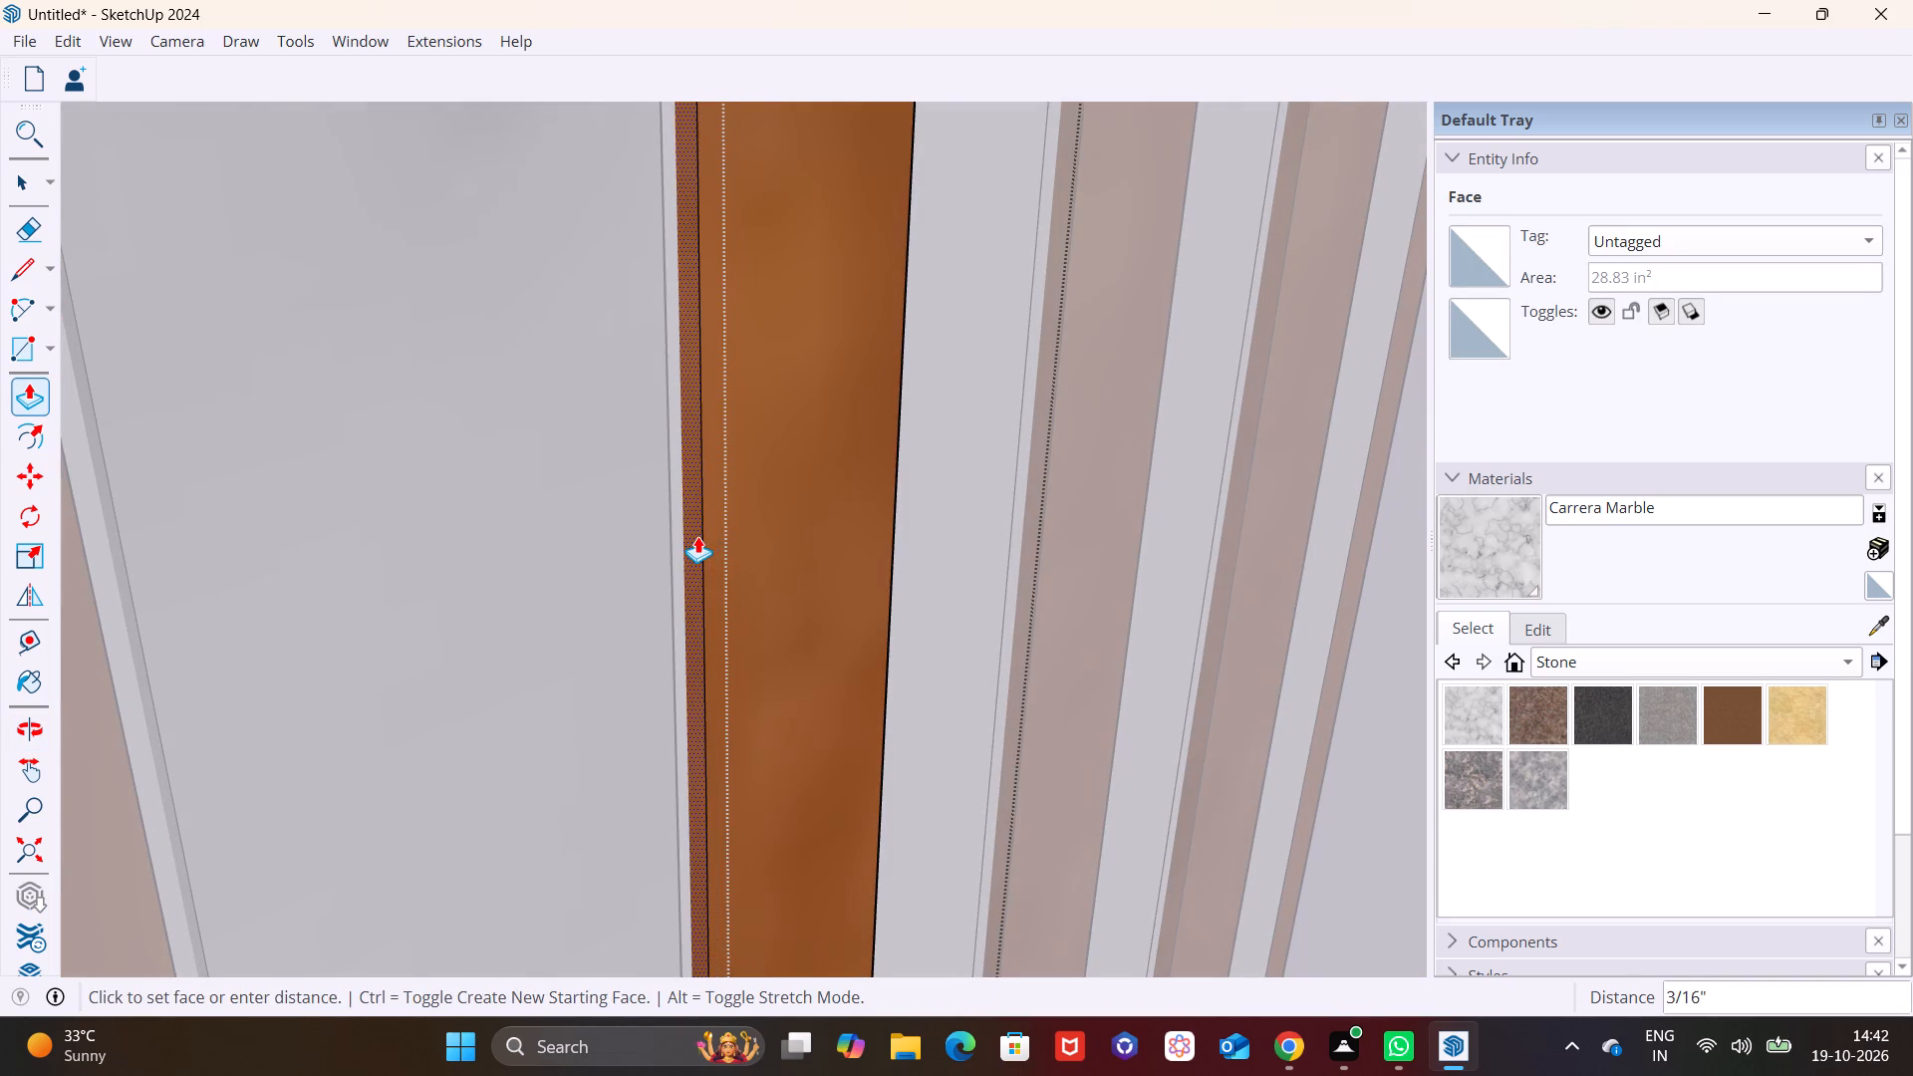
pyautogui.click(691, 541)
pyautogui.scroll(-12, 771, 546)
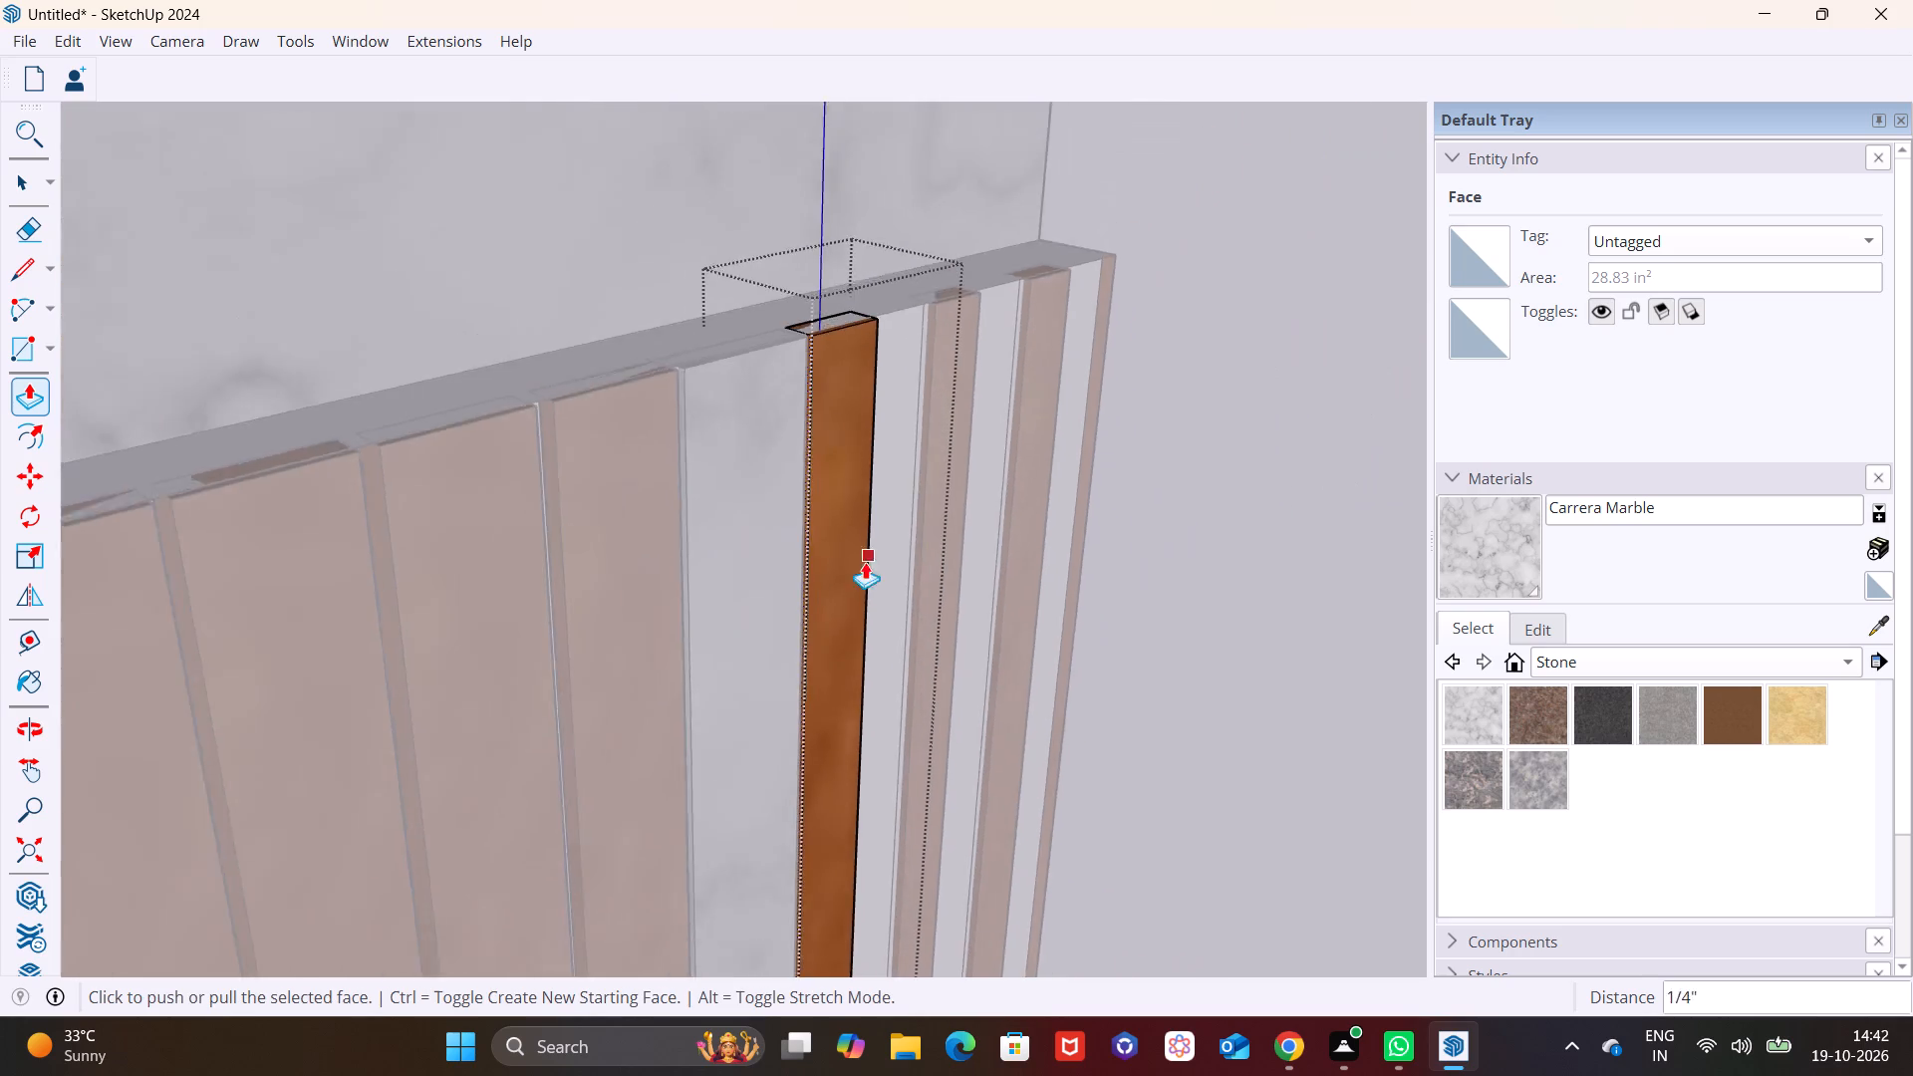
# Push/Pull the opposite side face of the first slat beyond the marble strip outward by about 1/4", toward the second remaining slat.
pyautogui.moveTo(865, 562); pyautogui.dragTo(143, 586, button='middle')
pyautogui.moveTo(942, 694); pyautogui.dragTo(652, 626, button='middle')
pyautogui.scroll(3, 624, 543)
pyautogui.press('space')
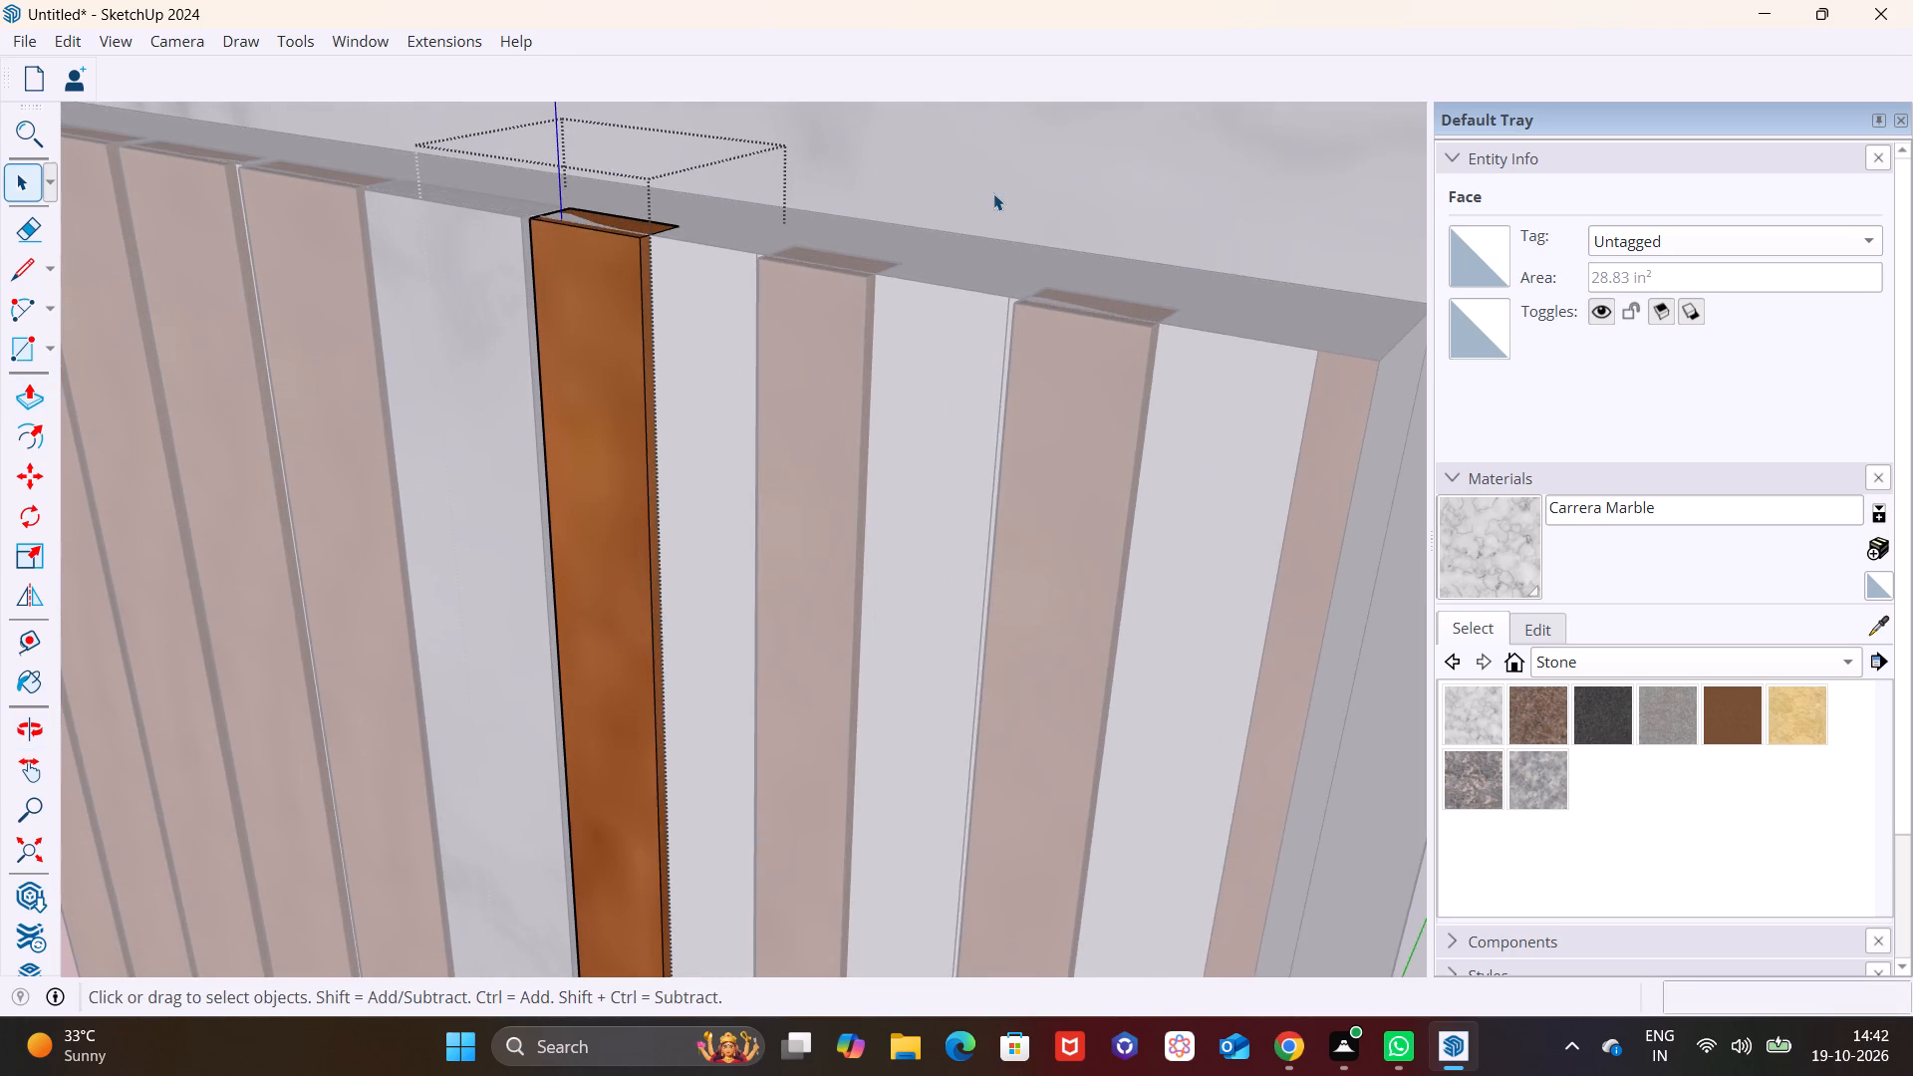
pyautogui.click(993, 193)
pyautogui.scroll(4, 710, 389)
pyautogui.tripleClick(618, 428)
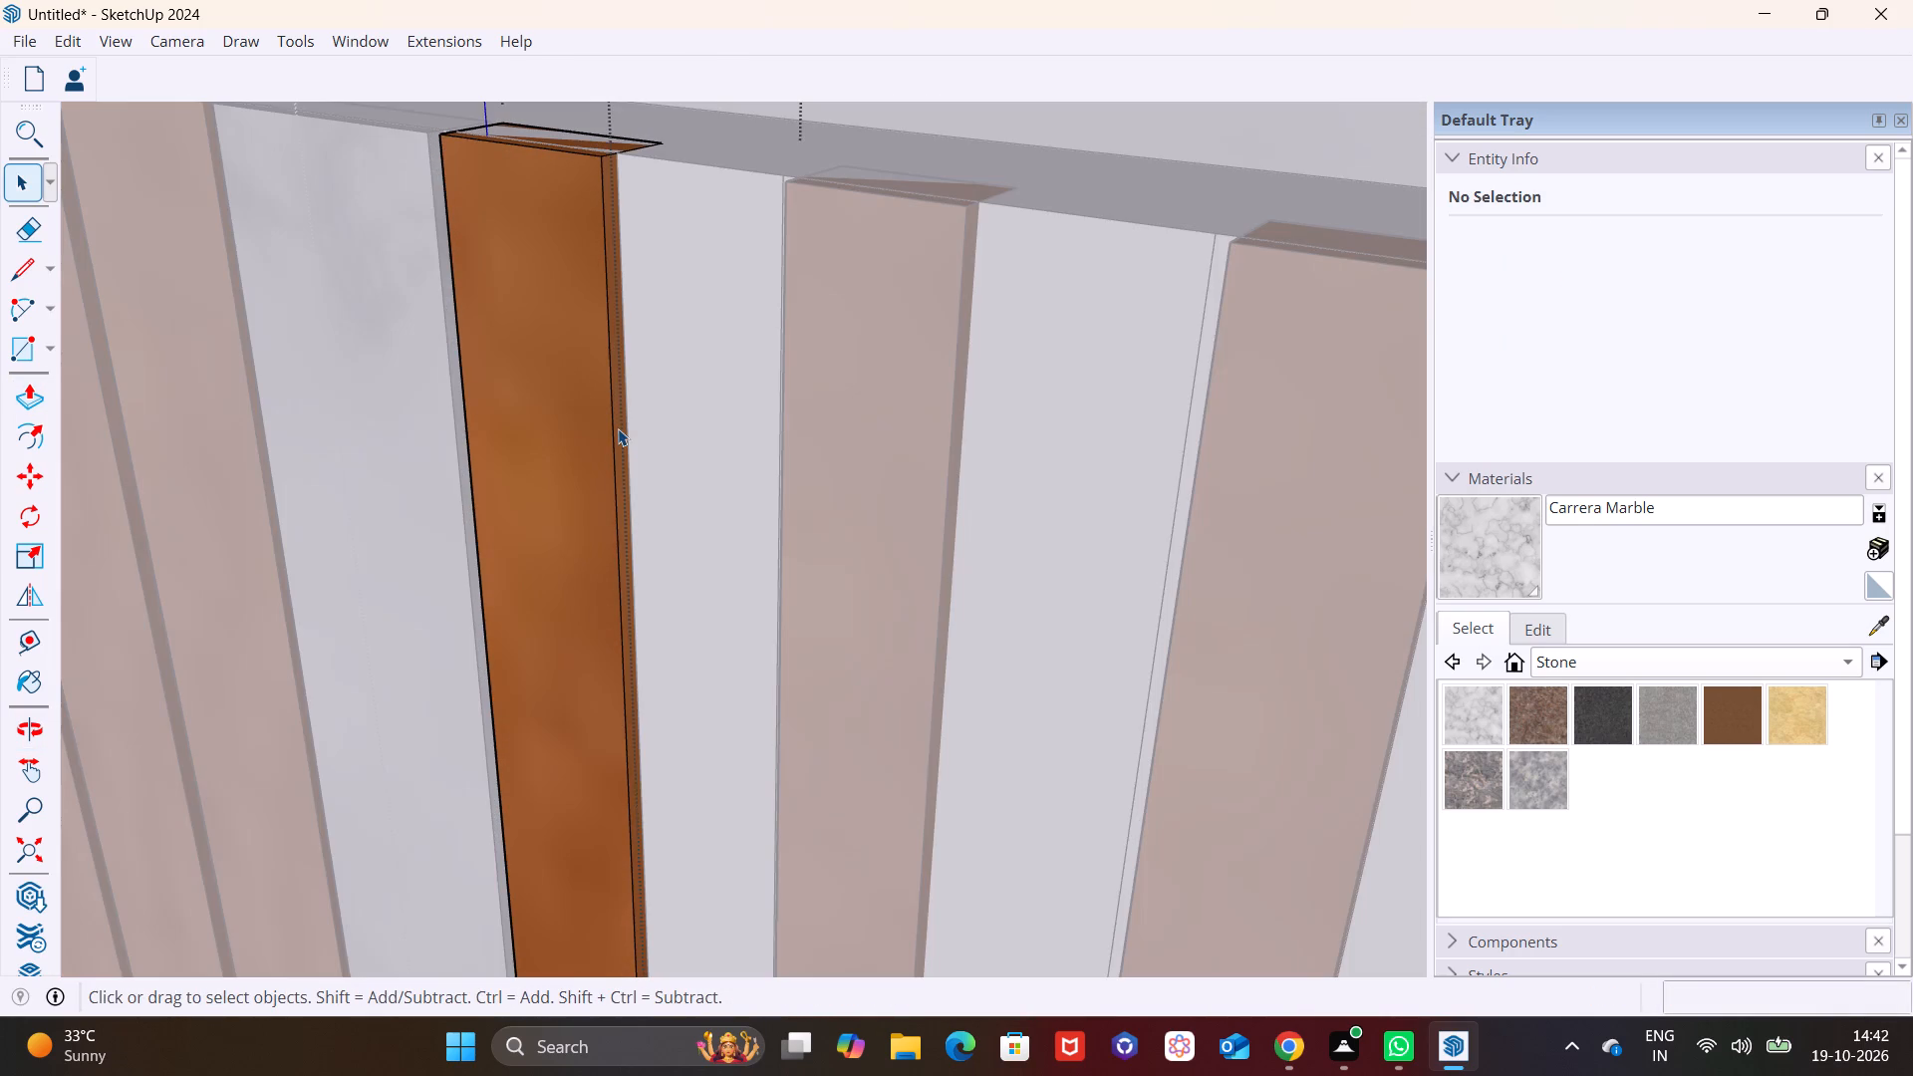
pyautogui.click(621, 452)
pyautogui.click(29, 399)
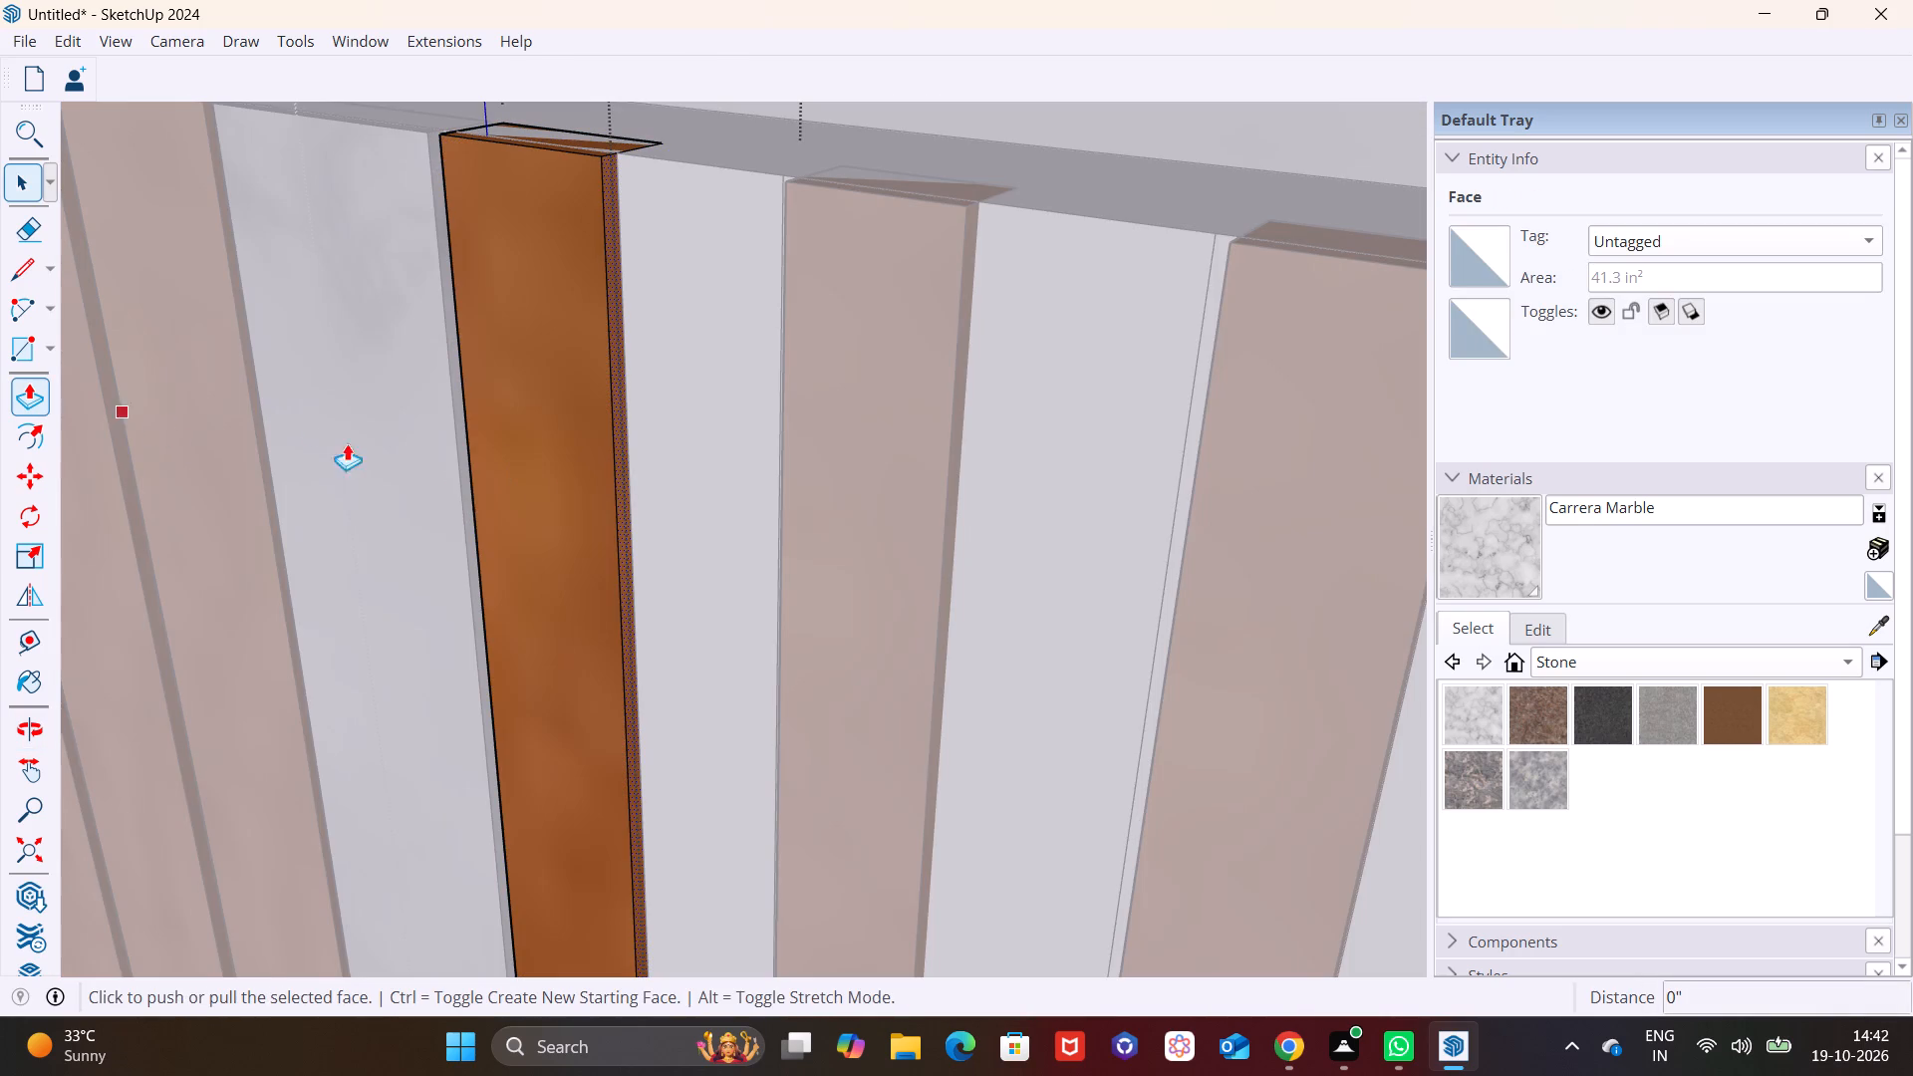
pyautogui.click(623, 462)
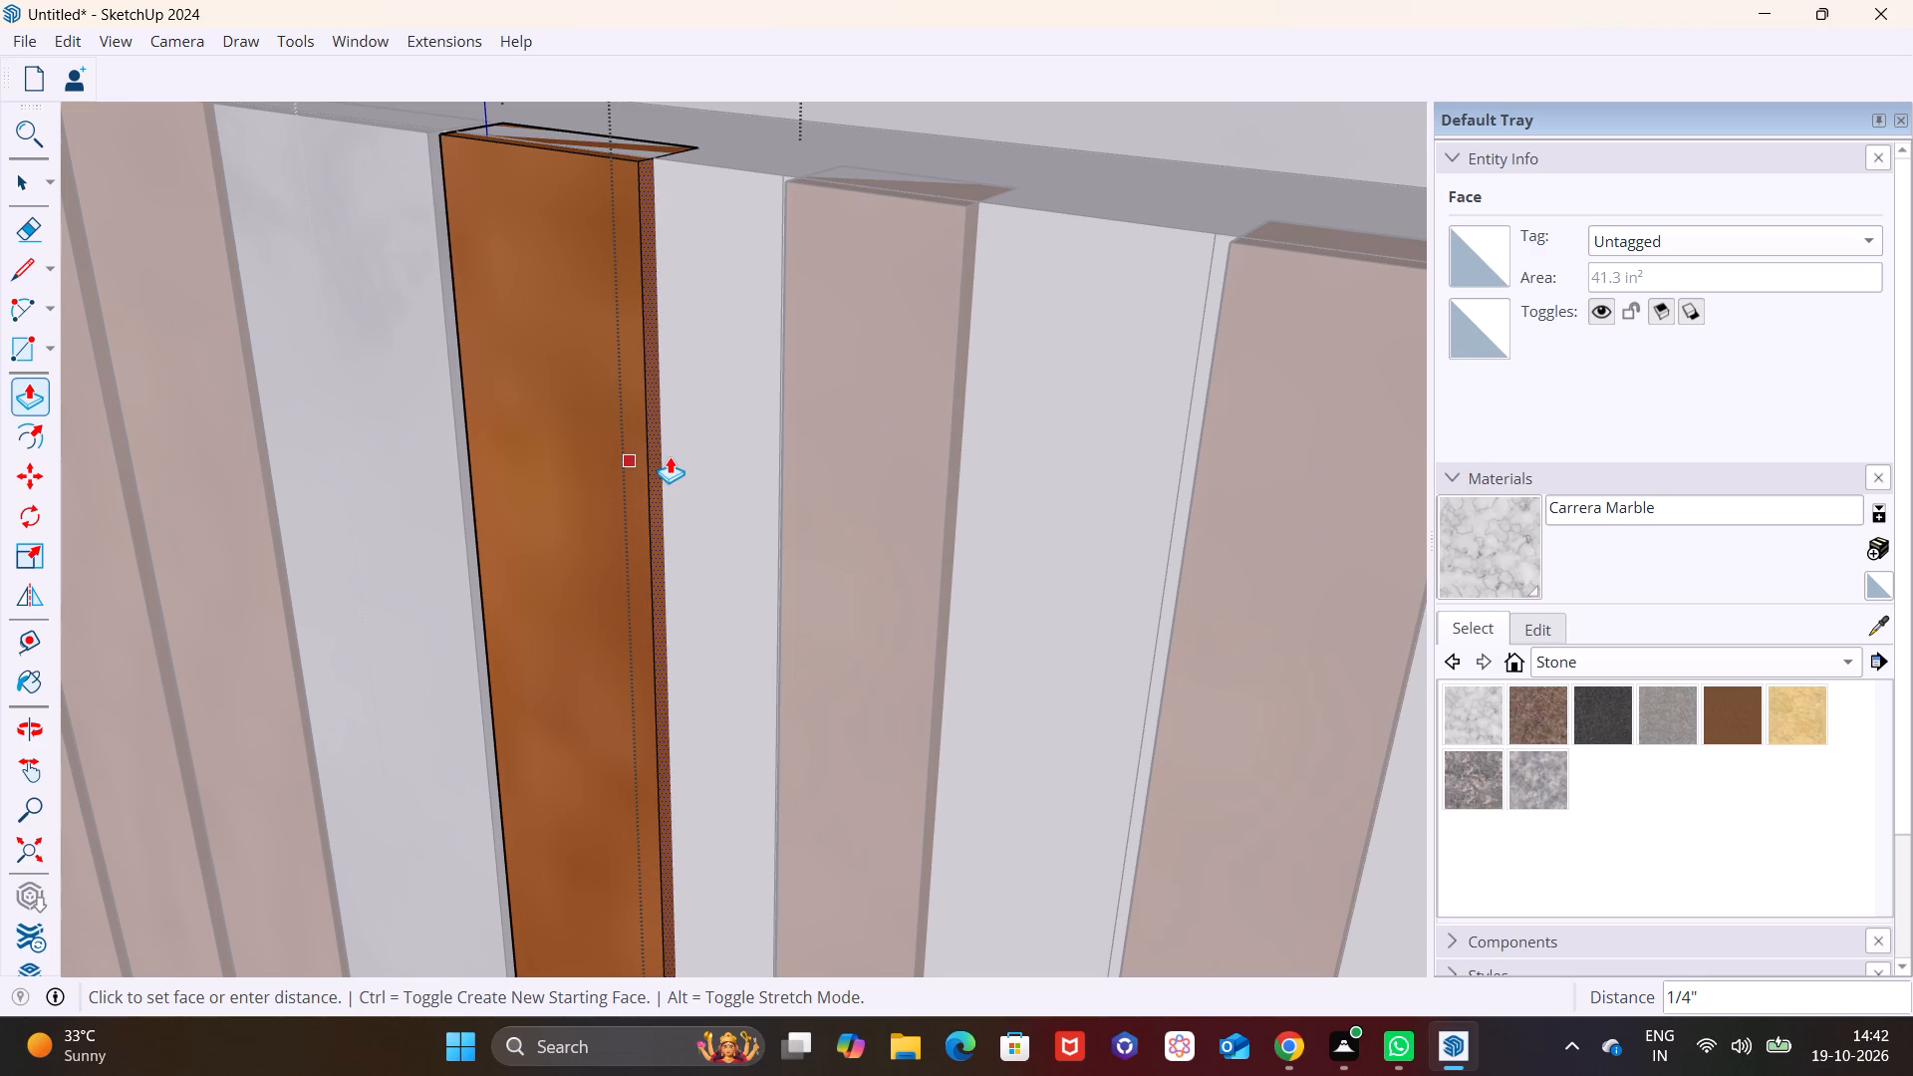
pyautogui.click(678, 456)
pyautogui.press('space')
pyautogui.click(710, 563)
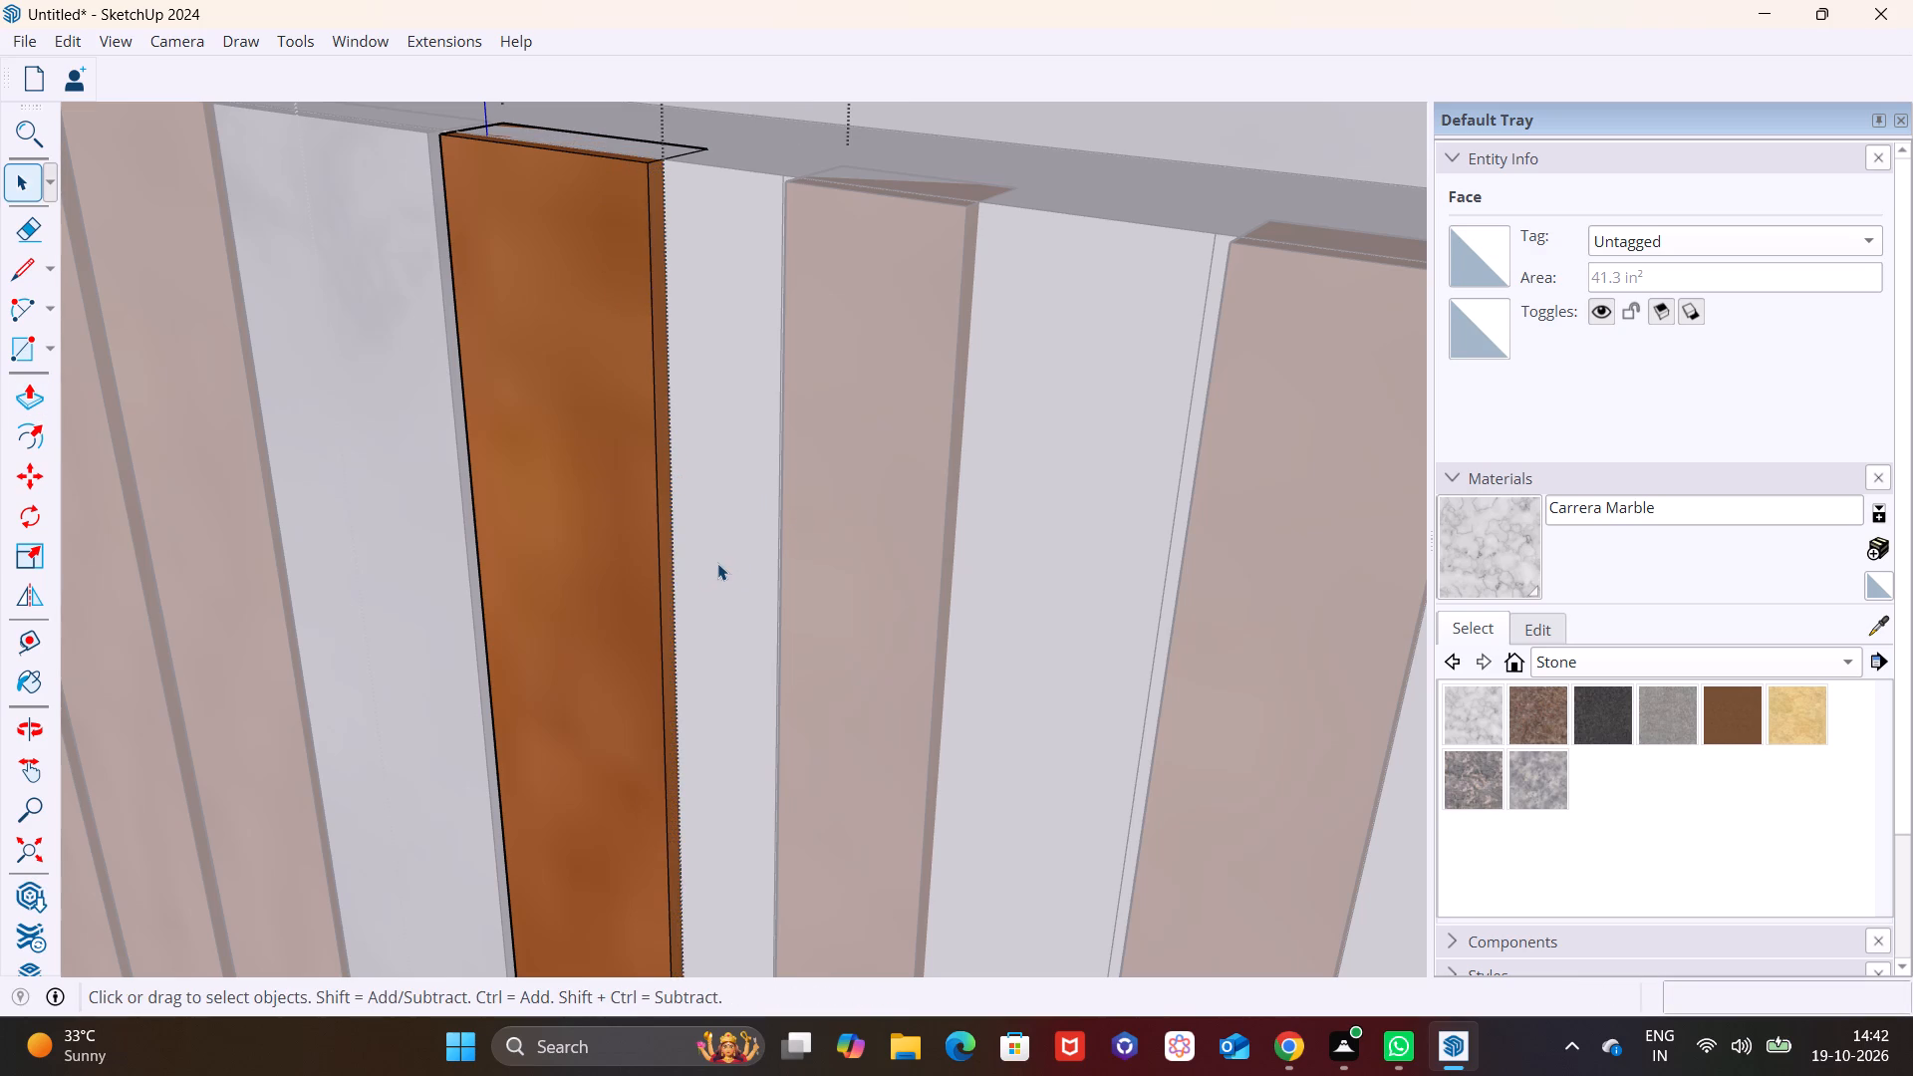
pyautogui.click(1069, 99)
pyautogui.click(1080, 128)
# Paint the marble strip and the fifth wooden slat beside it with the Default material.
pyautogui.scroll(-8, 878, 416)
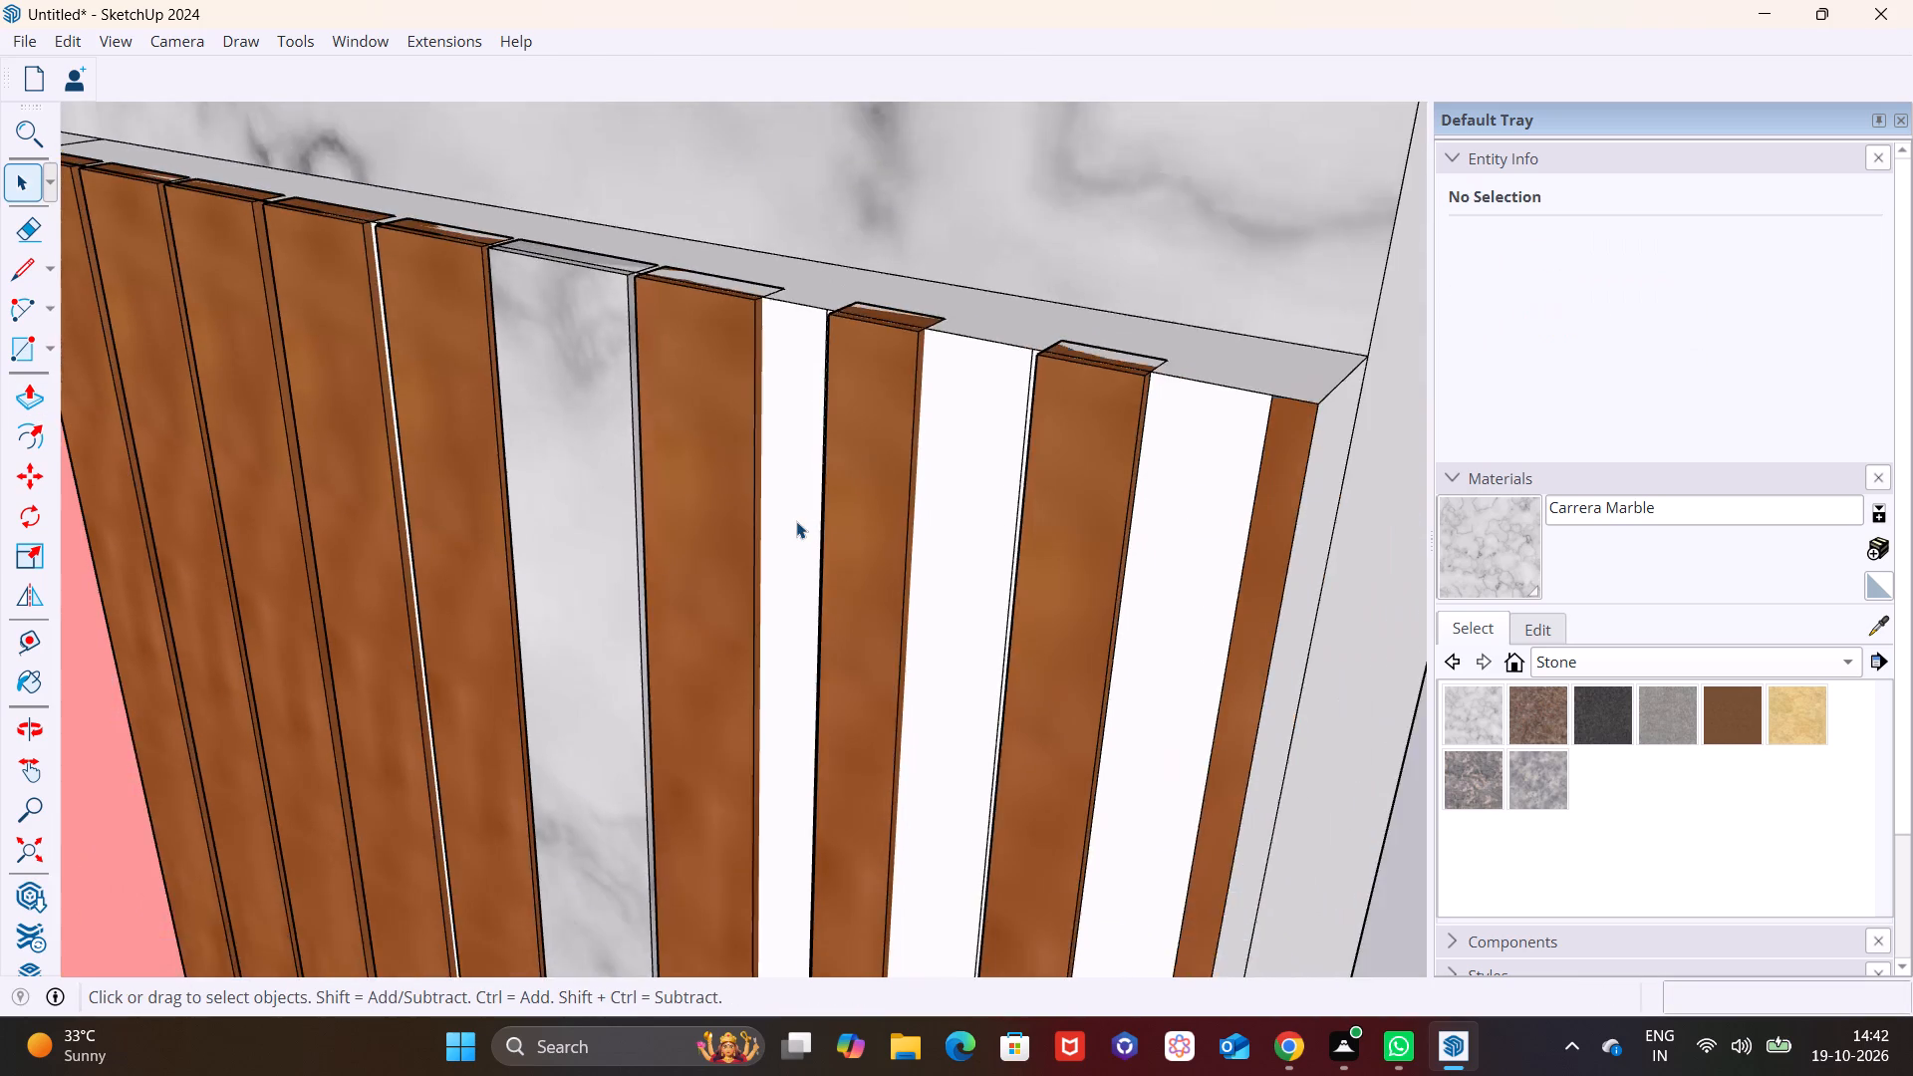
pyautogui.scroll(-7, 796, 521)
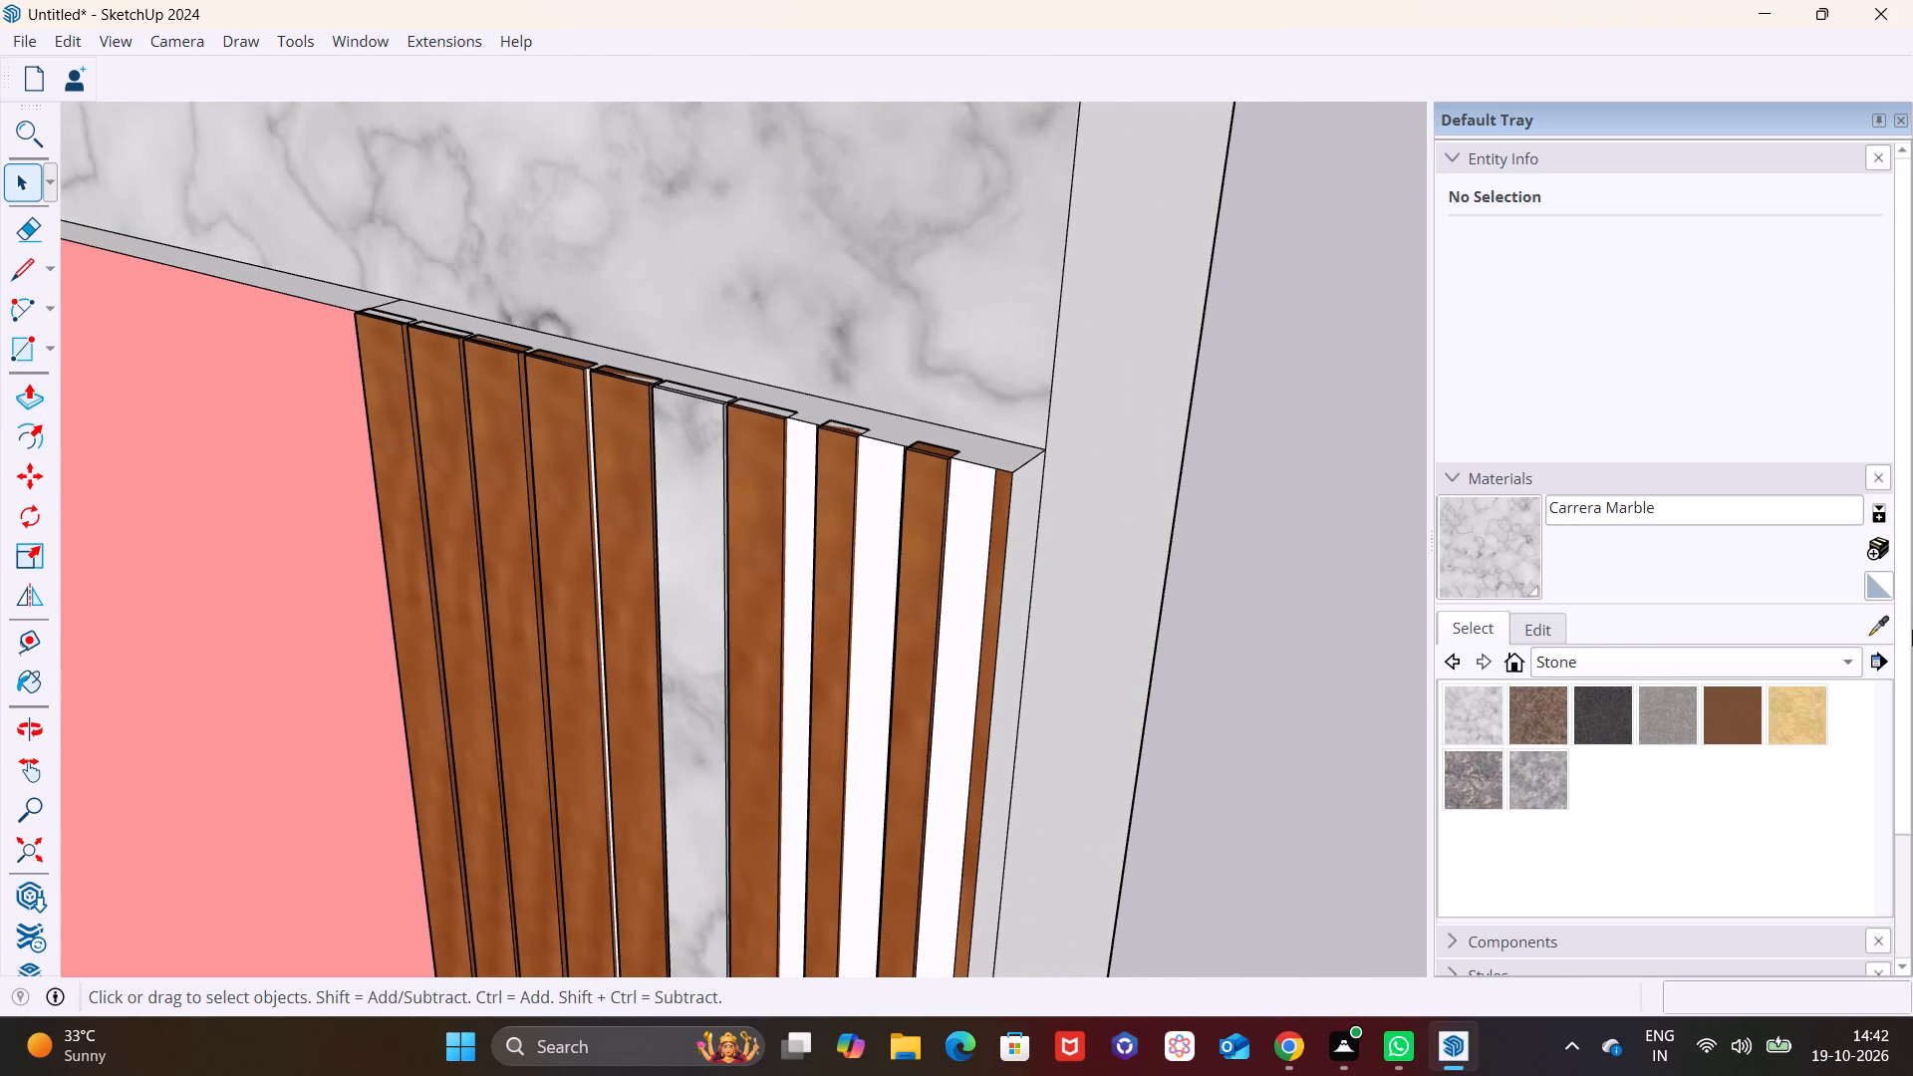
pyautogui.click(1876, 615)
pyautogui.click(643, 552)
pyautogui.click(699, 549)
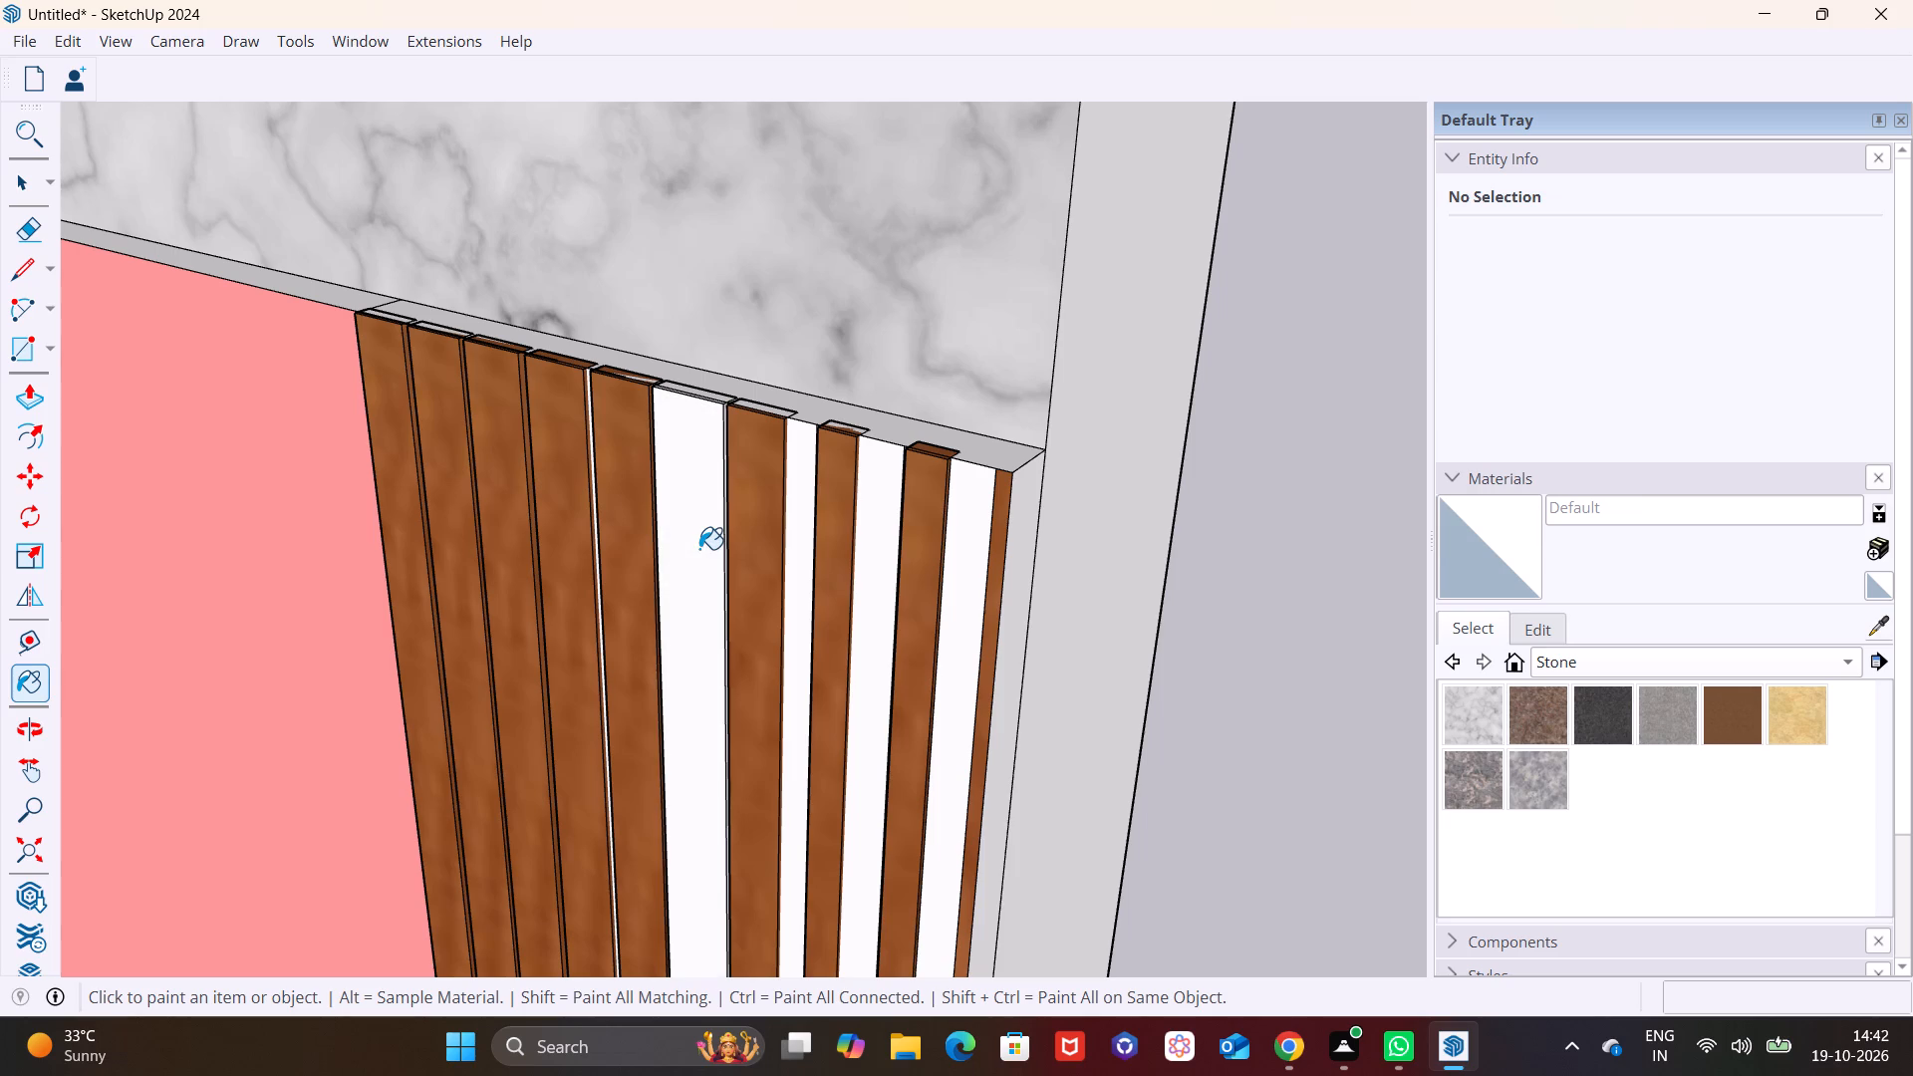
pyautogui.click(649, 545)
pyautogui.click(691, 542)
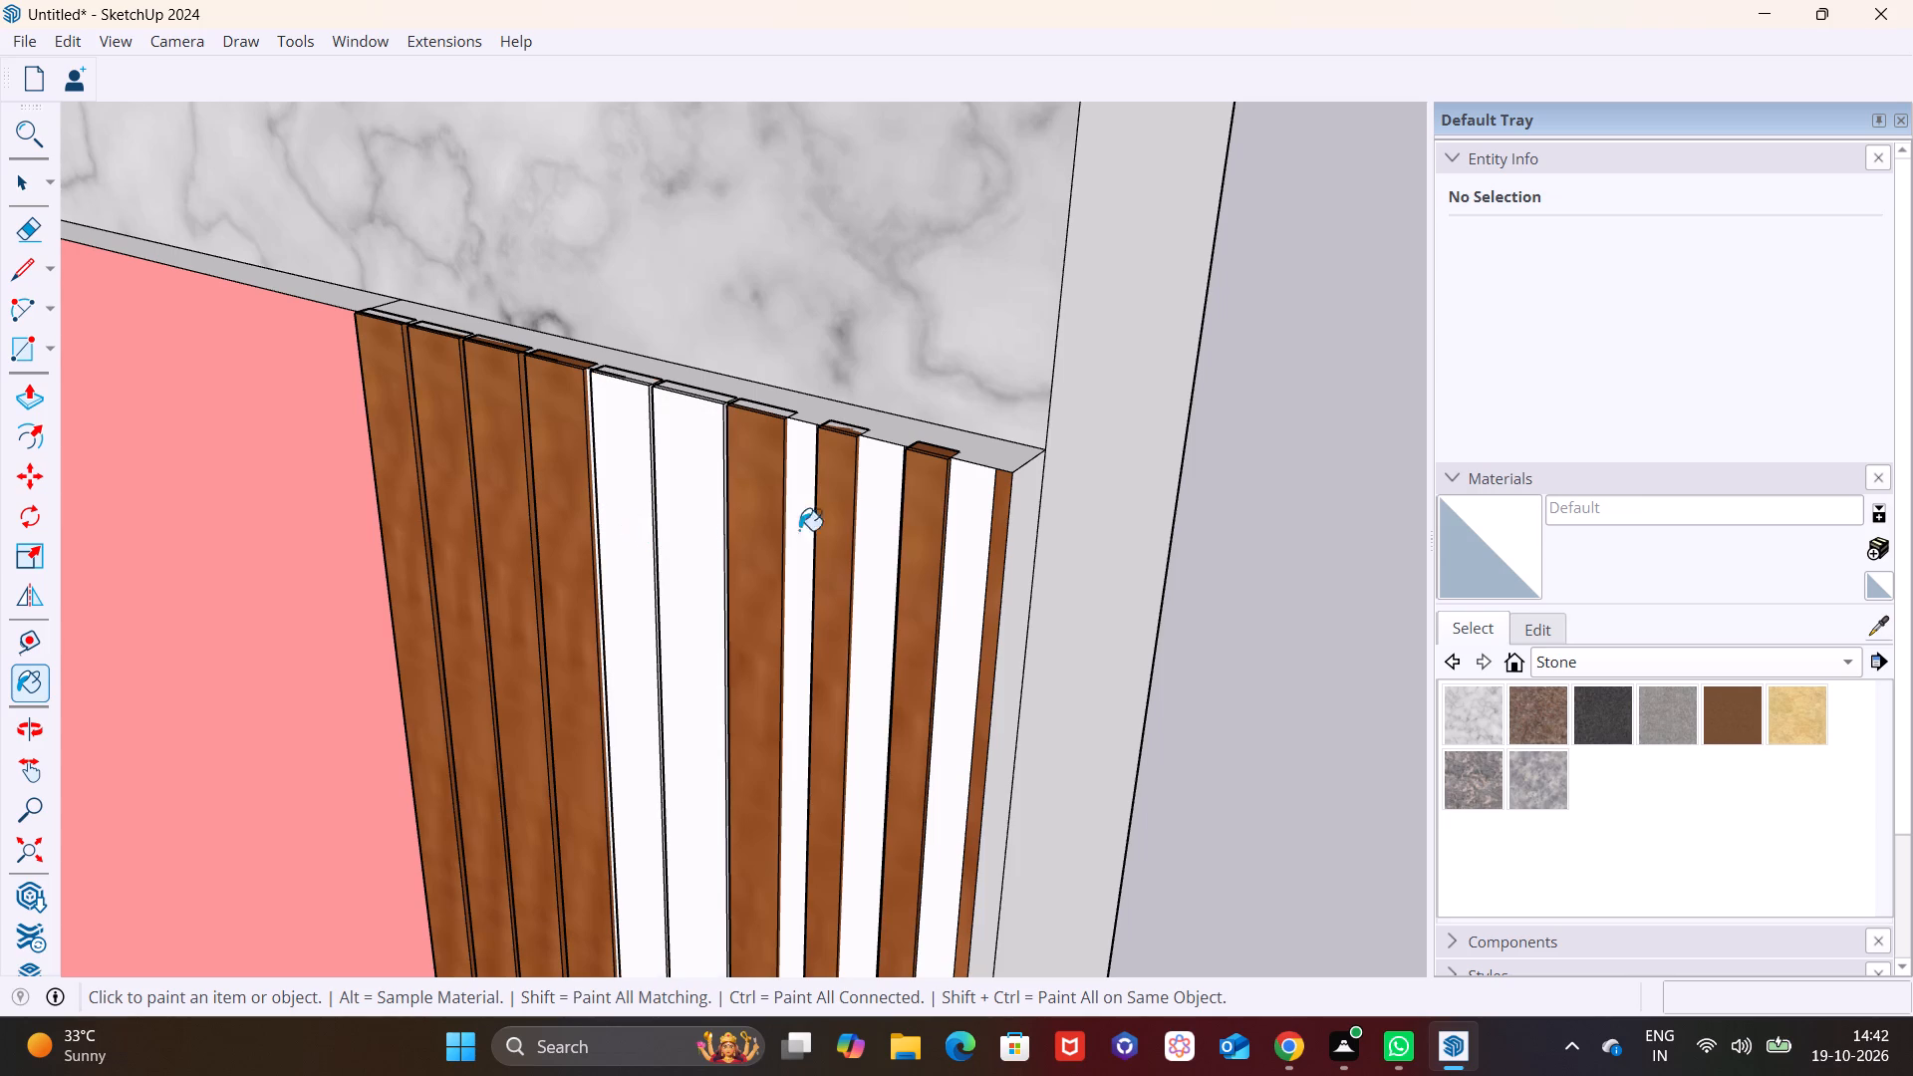
# Paint the fifth slat and the former marble strip with Wood Cherry Original from the Wood materials.
pyautogui.click(1624, 659)
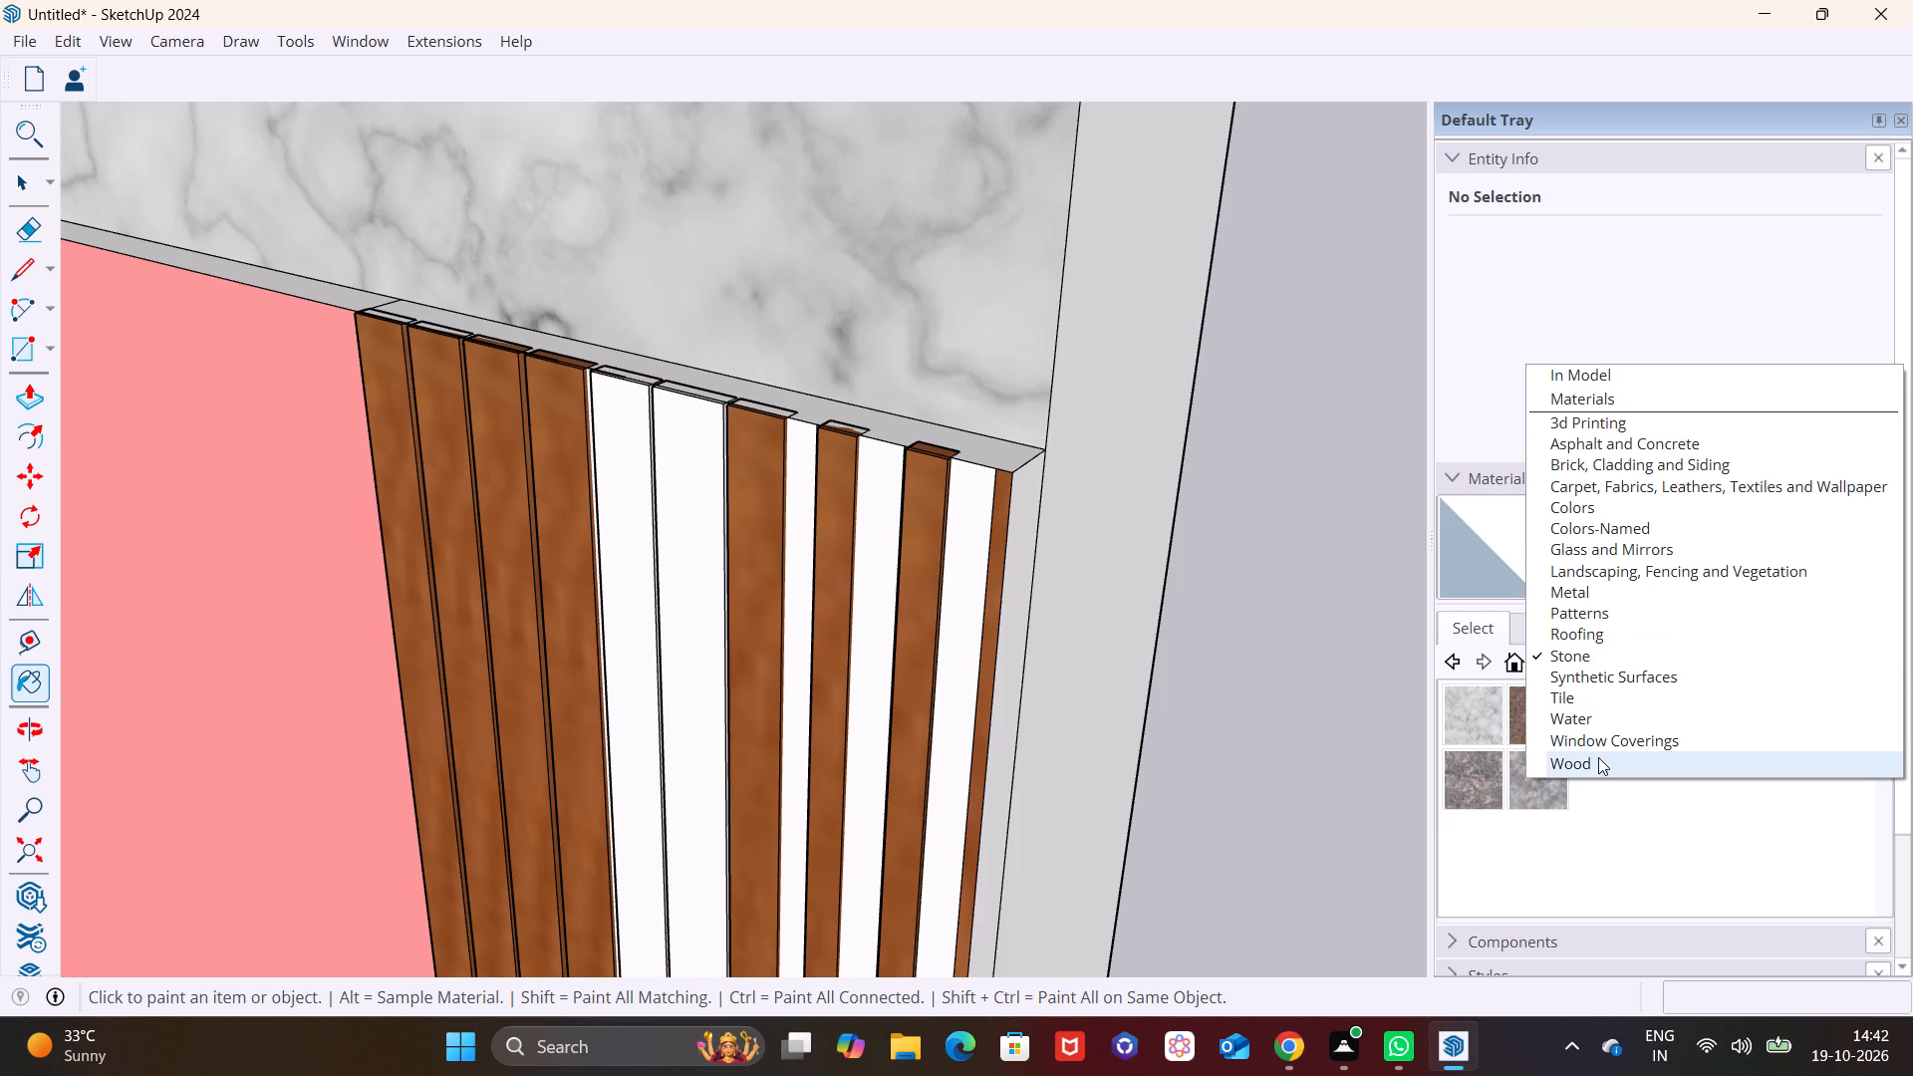
pyautogui.click(1598, 757)
pyautogui.click(1587, 703)
pyautogui.click(635, 592)
pyautogui.click(697, 589)
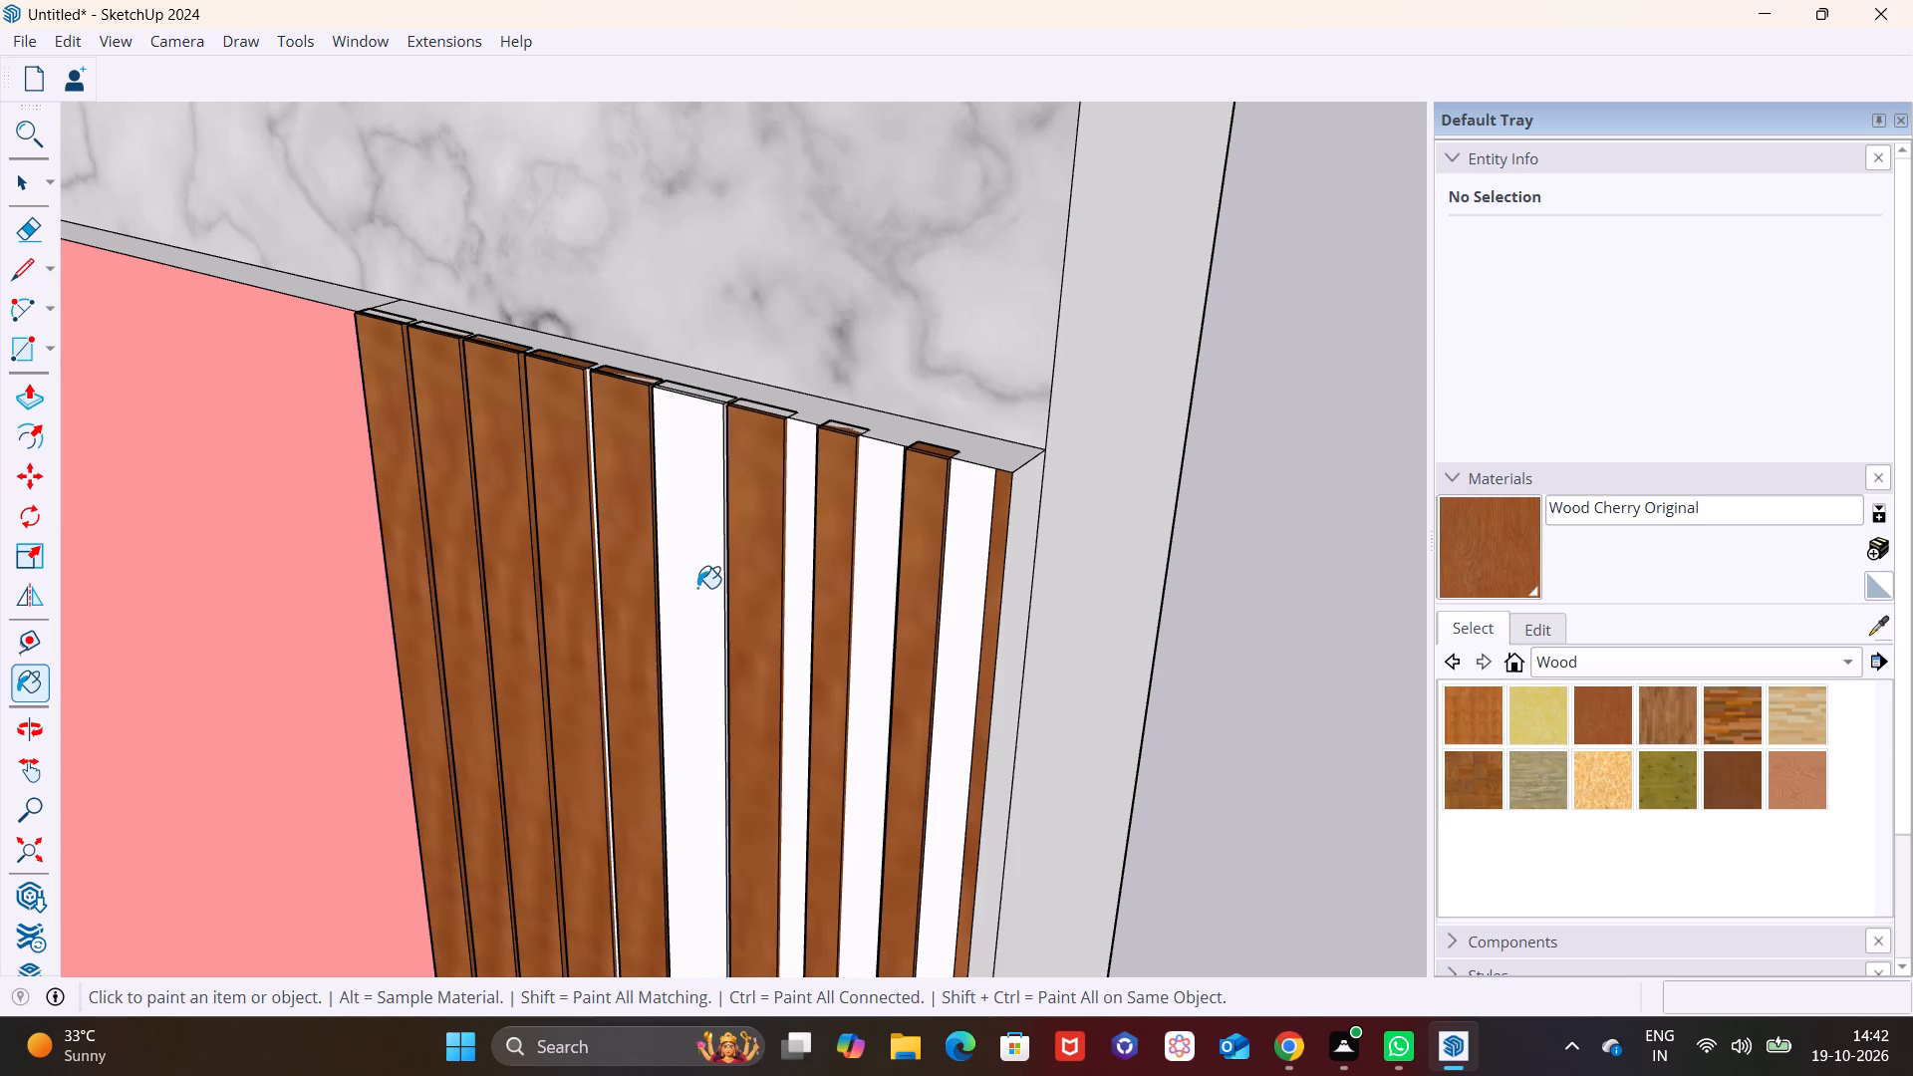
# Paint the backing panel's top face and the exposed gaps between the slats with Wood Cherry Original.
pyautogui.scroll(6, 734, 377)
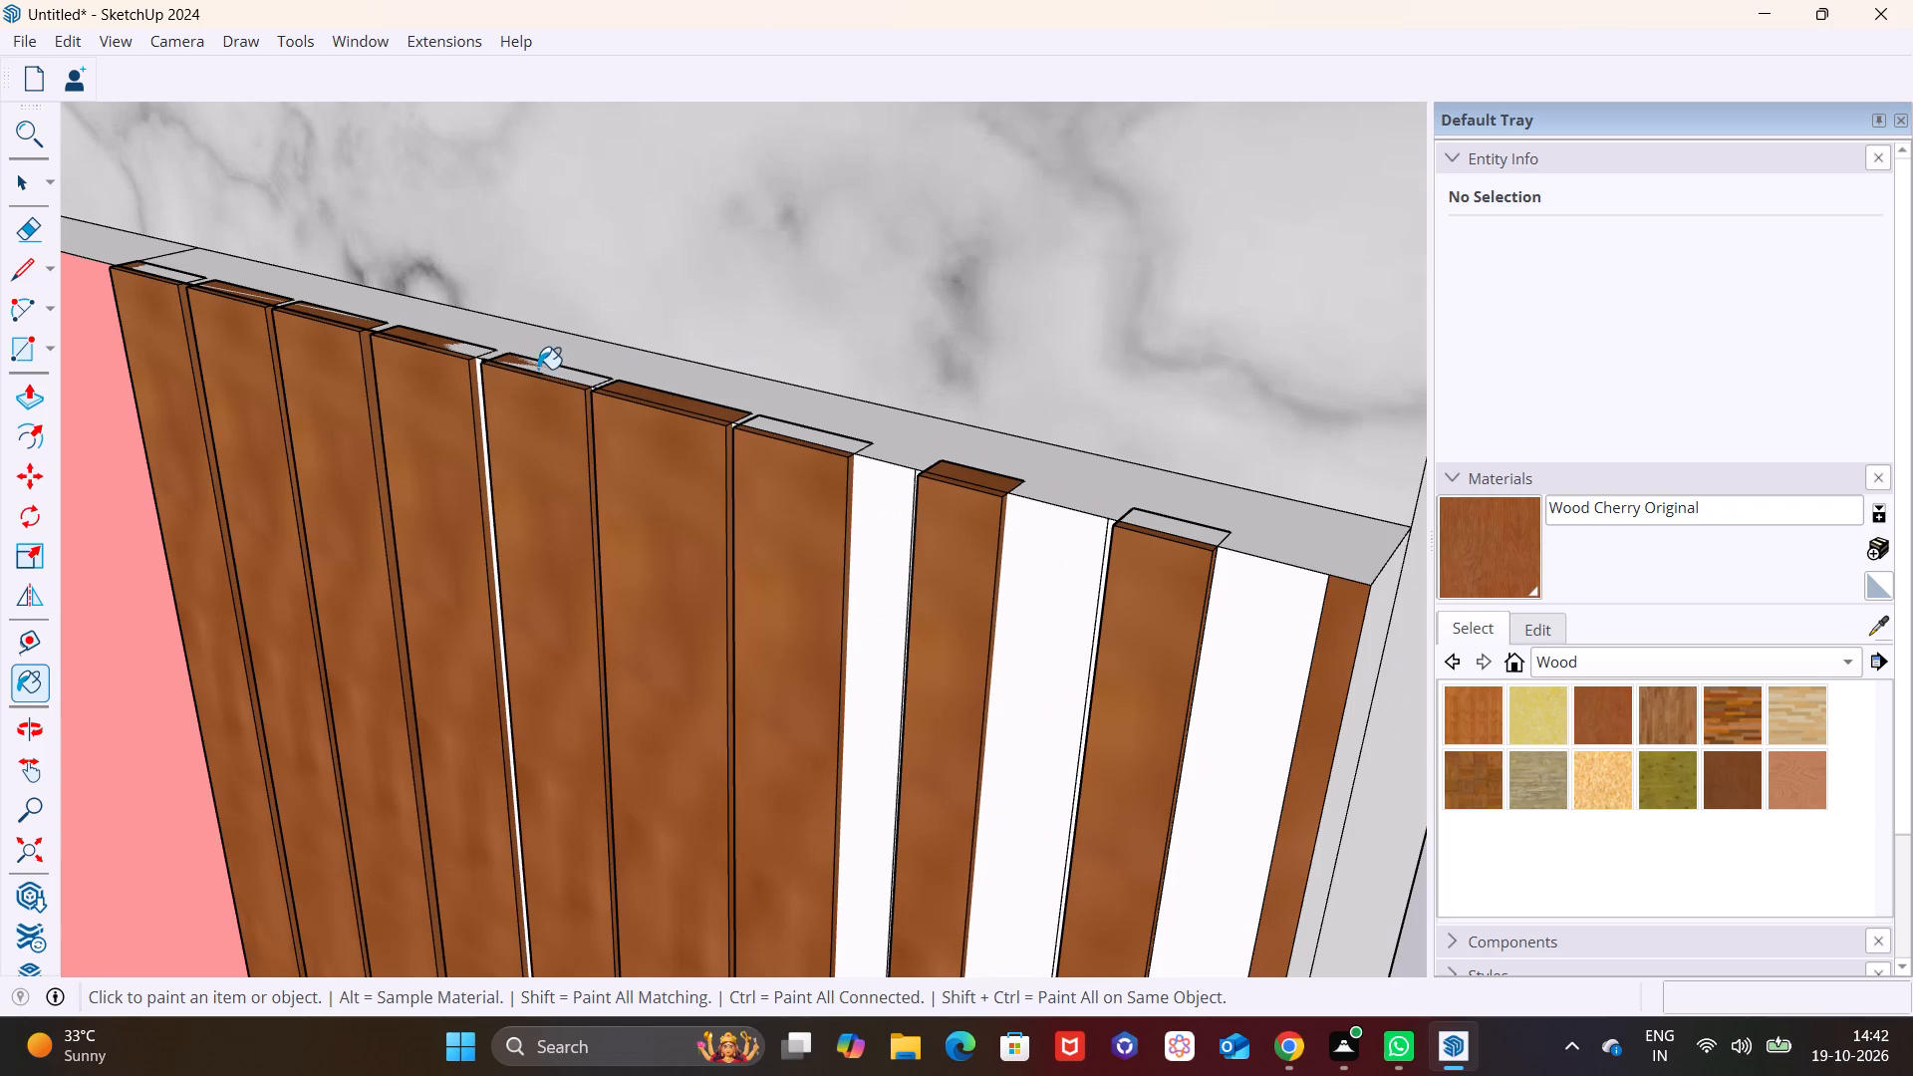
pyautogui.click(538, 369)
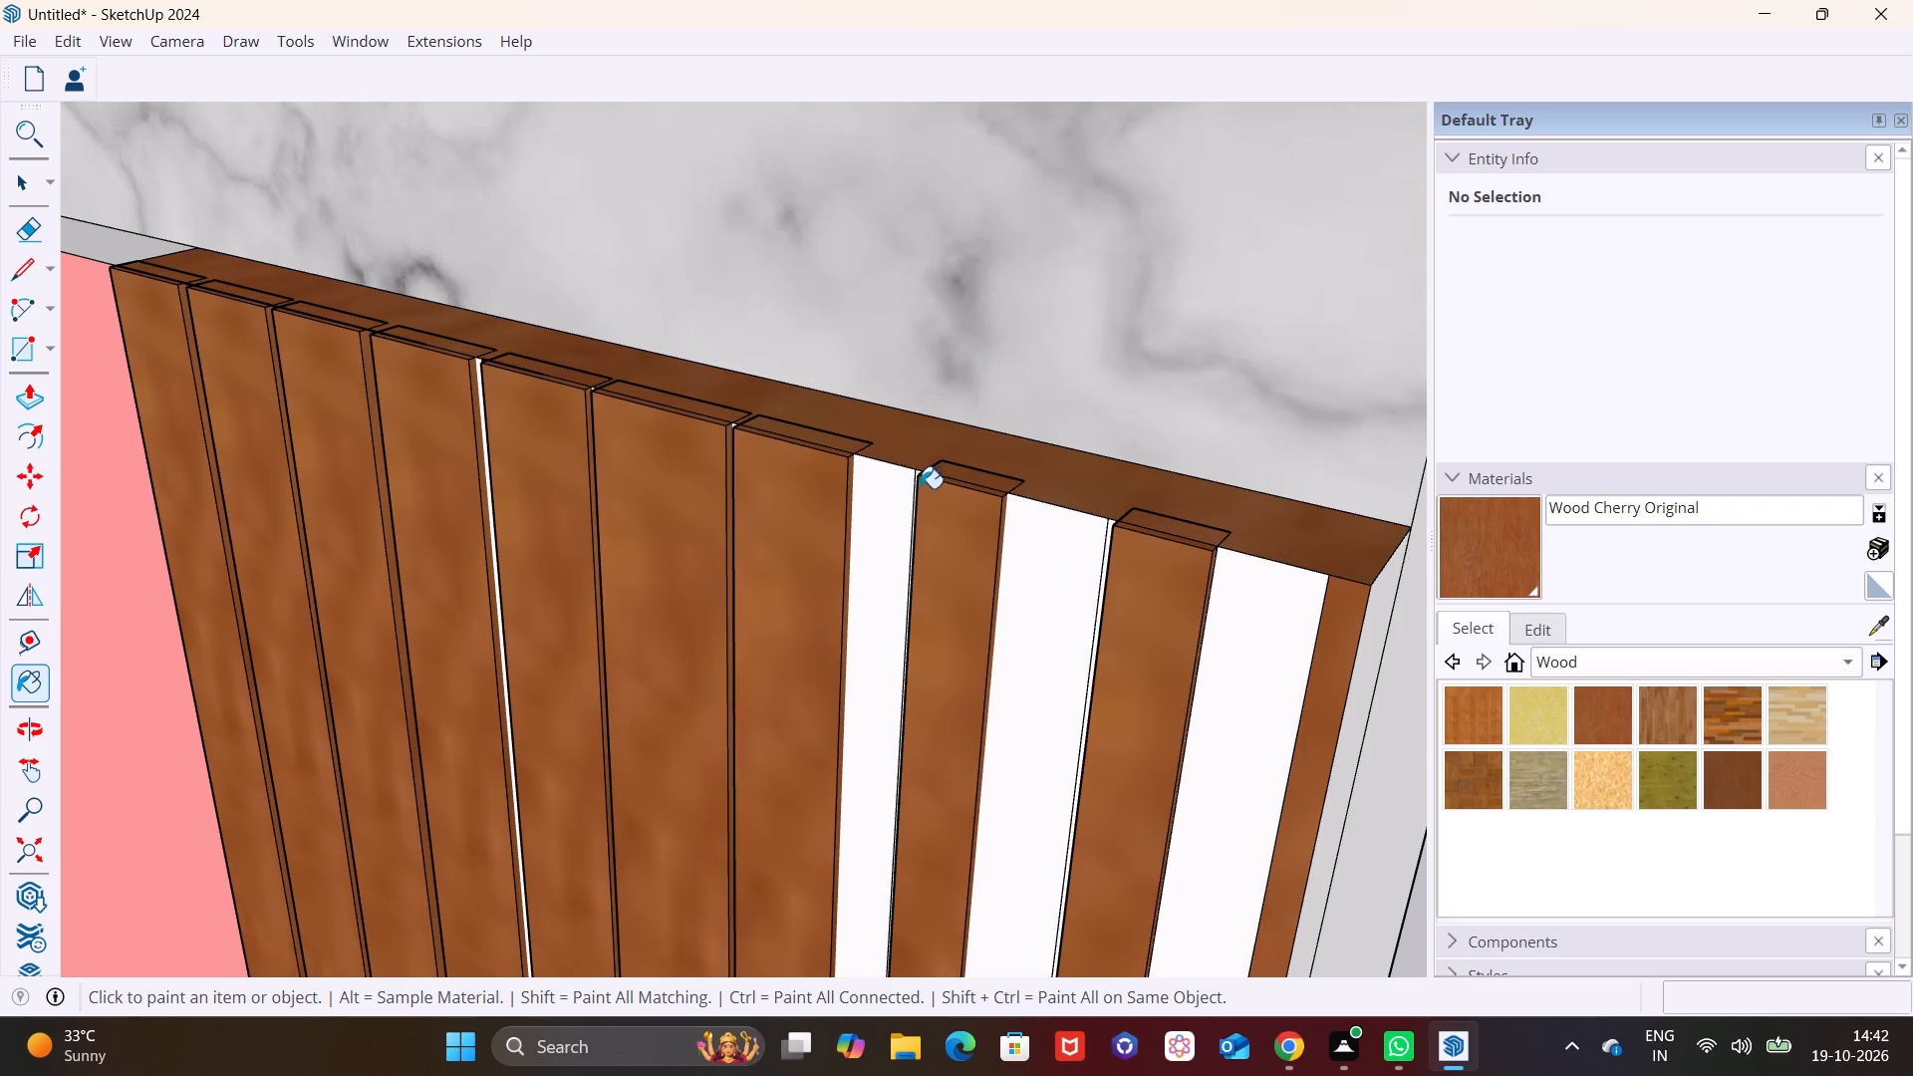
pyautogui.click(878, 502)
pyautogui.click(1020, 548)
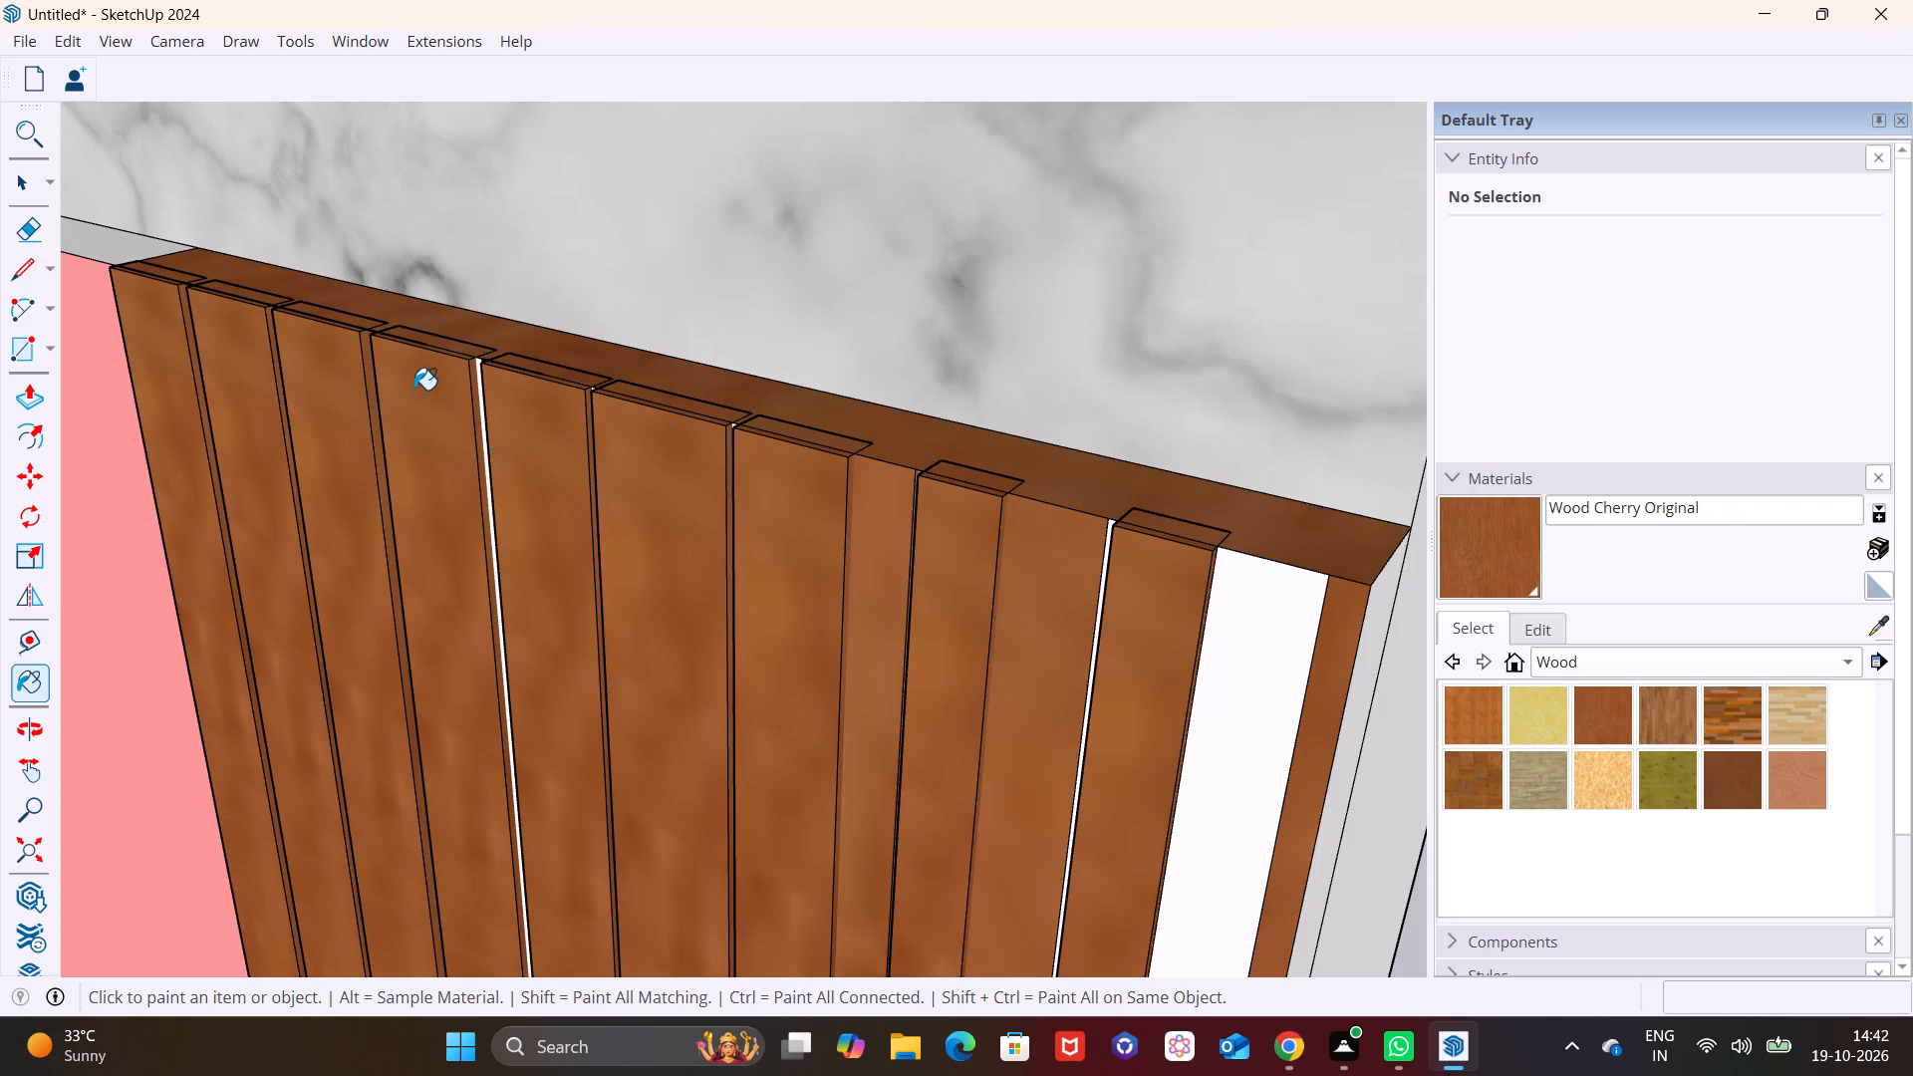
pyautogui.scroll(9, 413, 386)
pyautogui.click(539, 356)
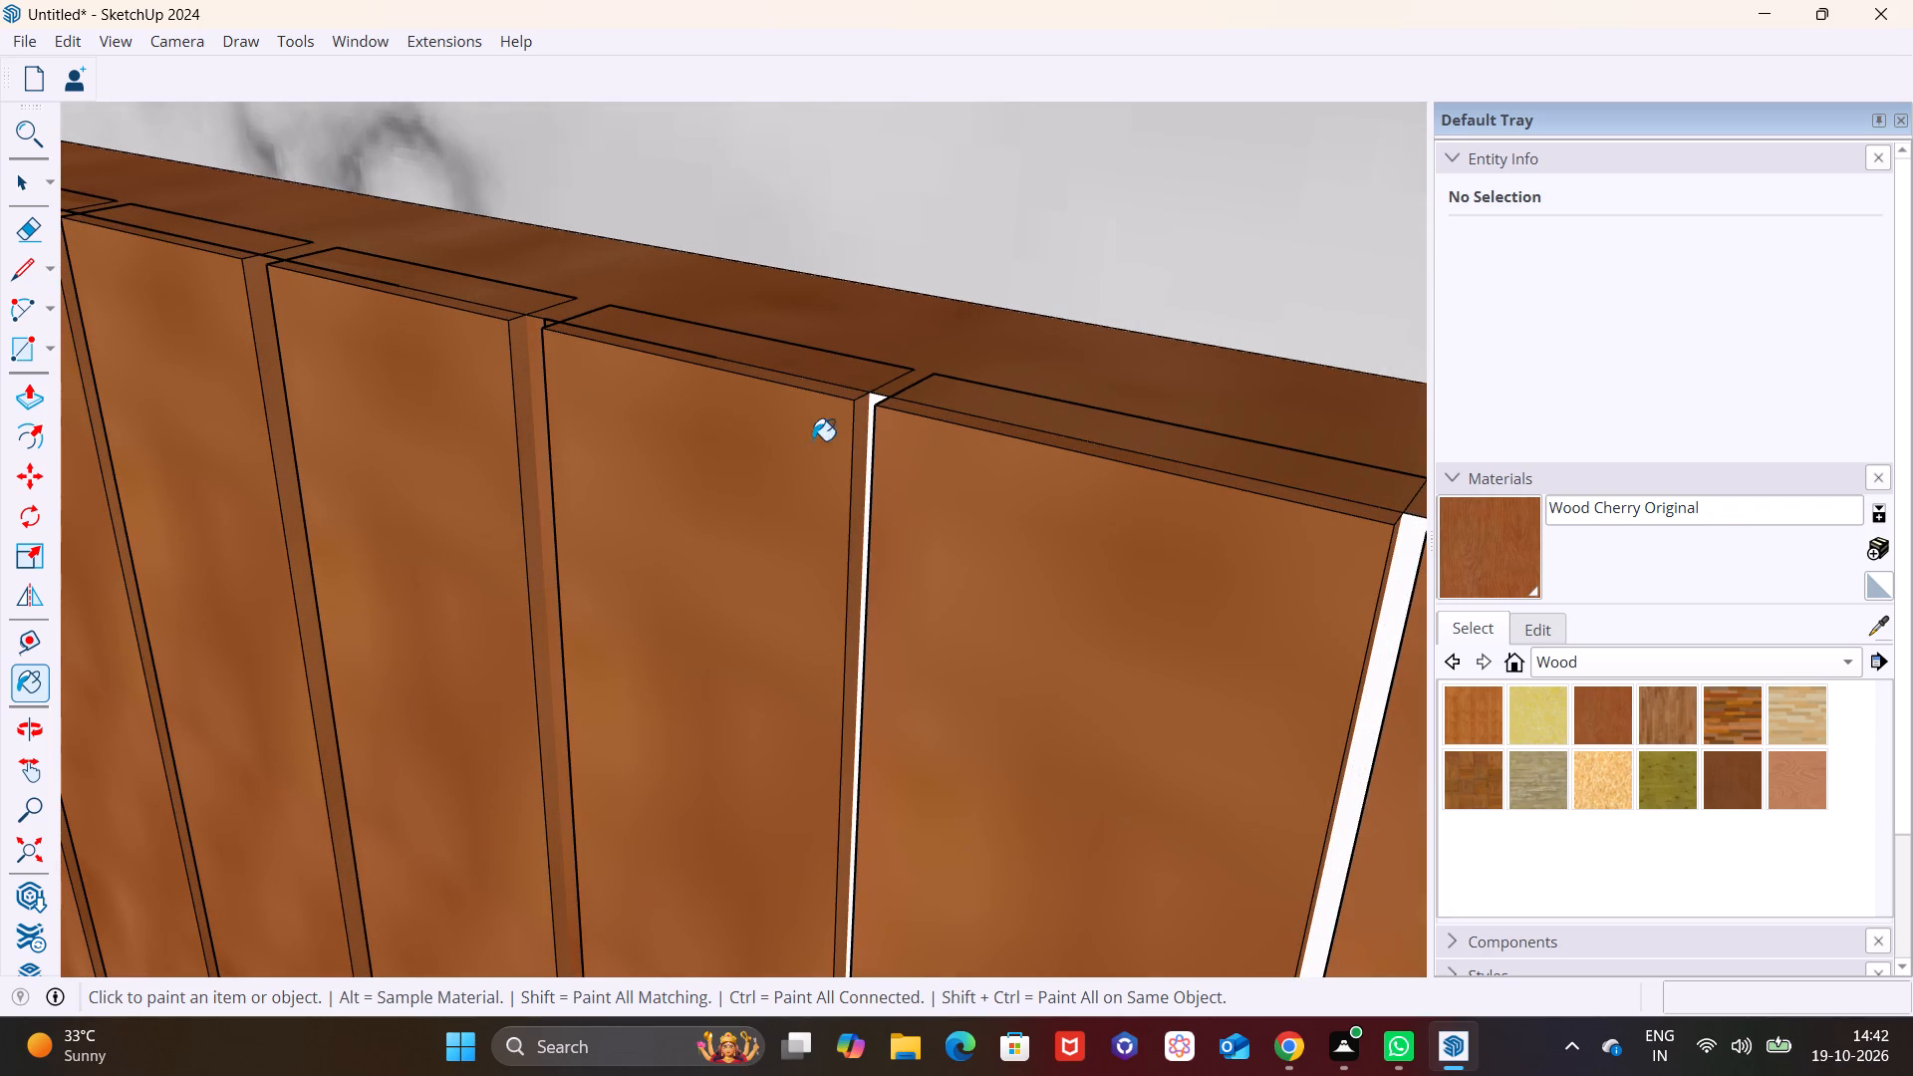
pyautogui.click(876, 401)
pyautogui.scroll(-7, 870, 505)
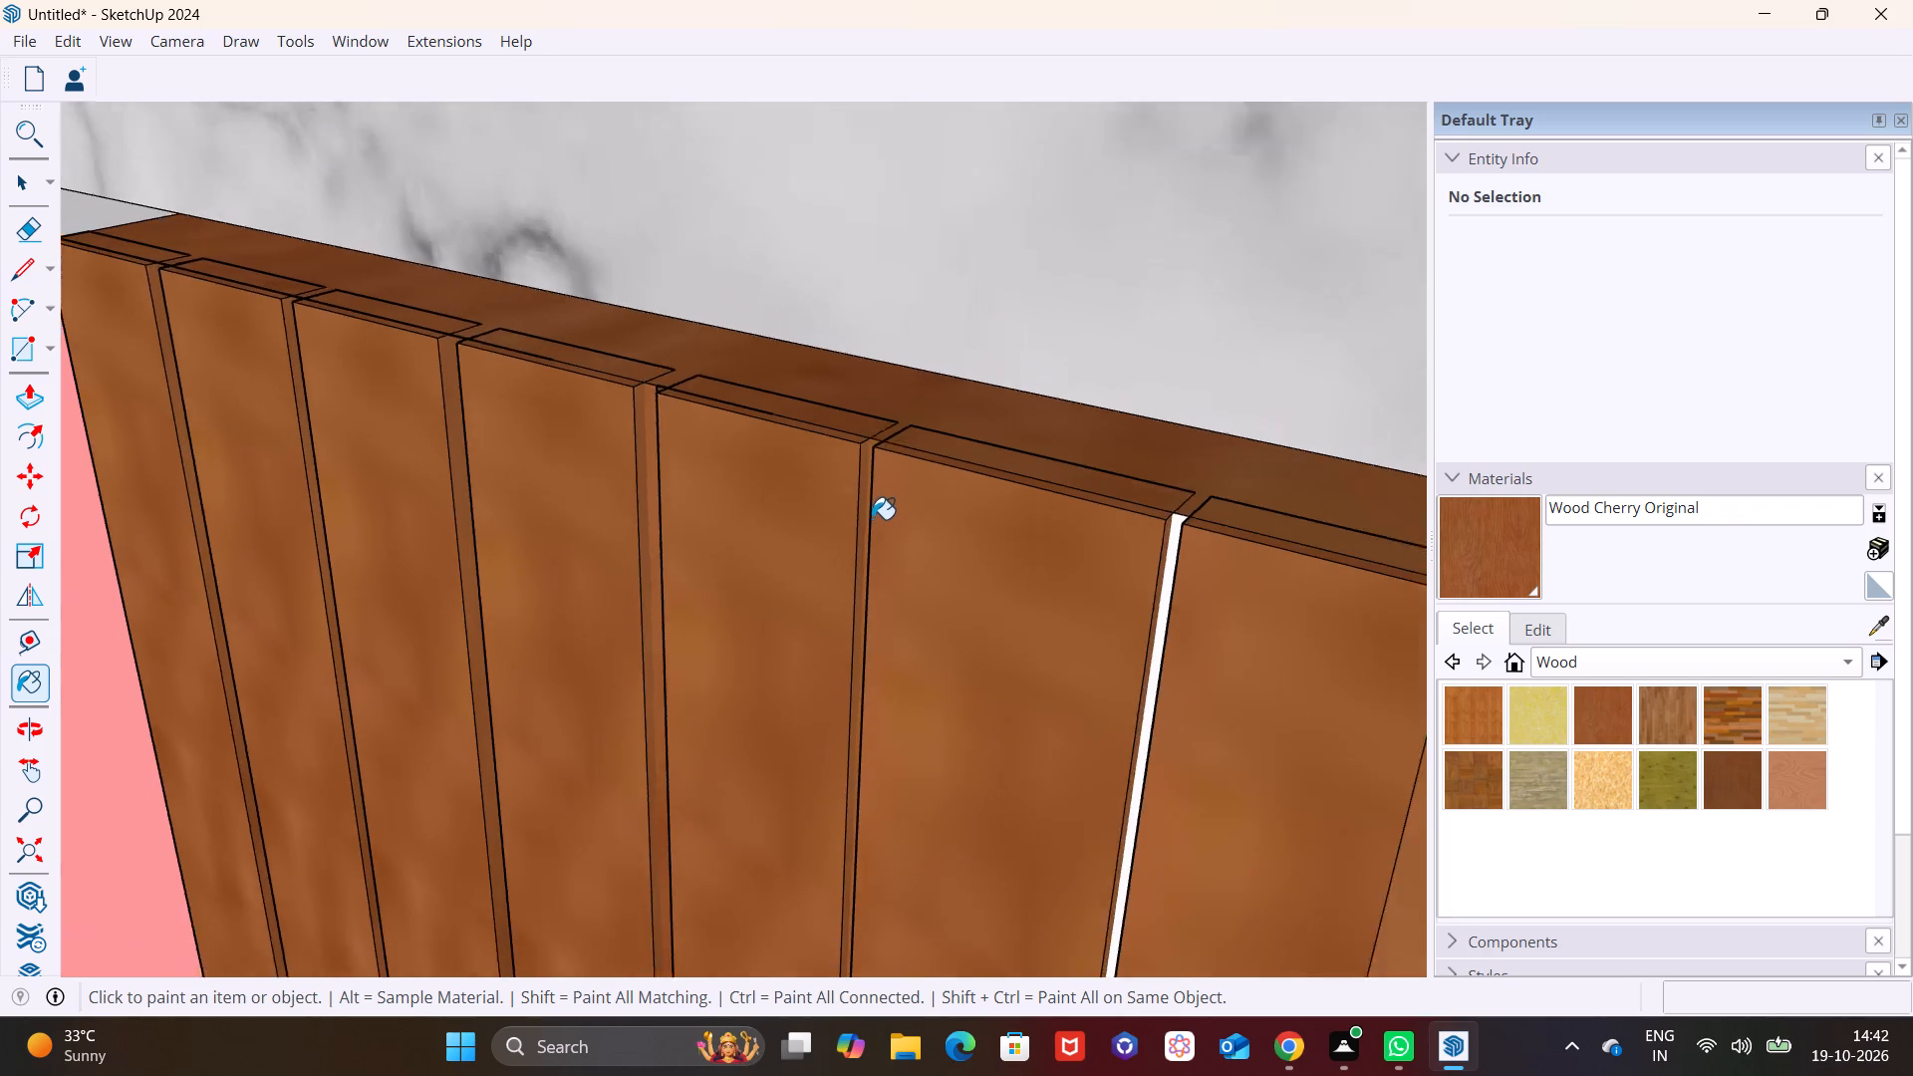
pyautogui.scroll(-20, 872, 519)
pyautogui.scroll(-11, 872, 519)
# Examine the painted slat panel within the whole bedroom wall and close up along its top edge.
pyautogui.press('space')
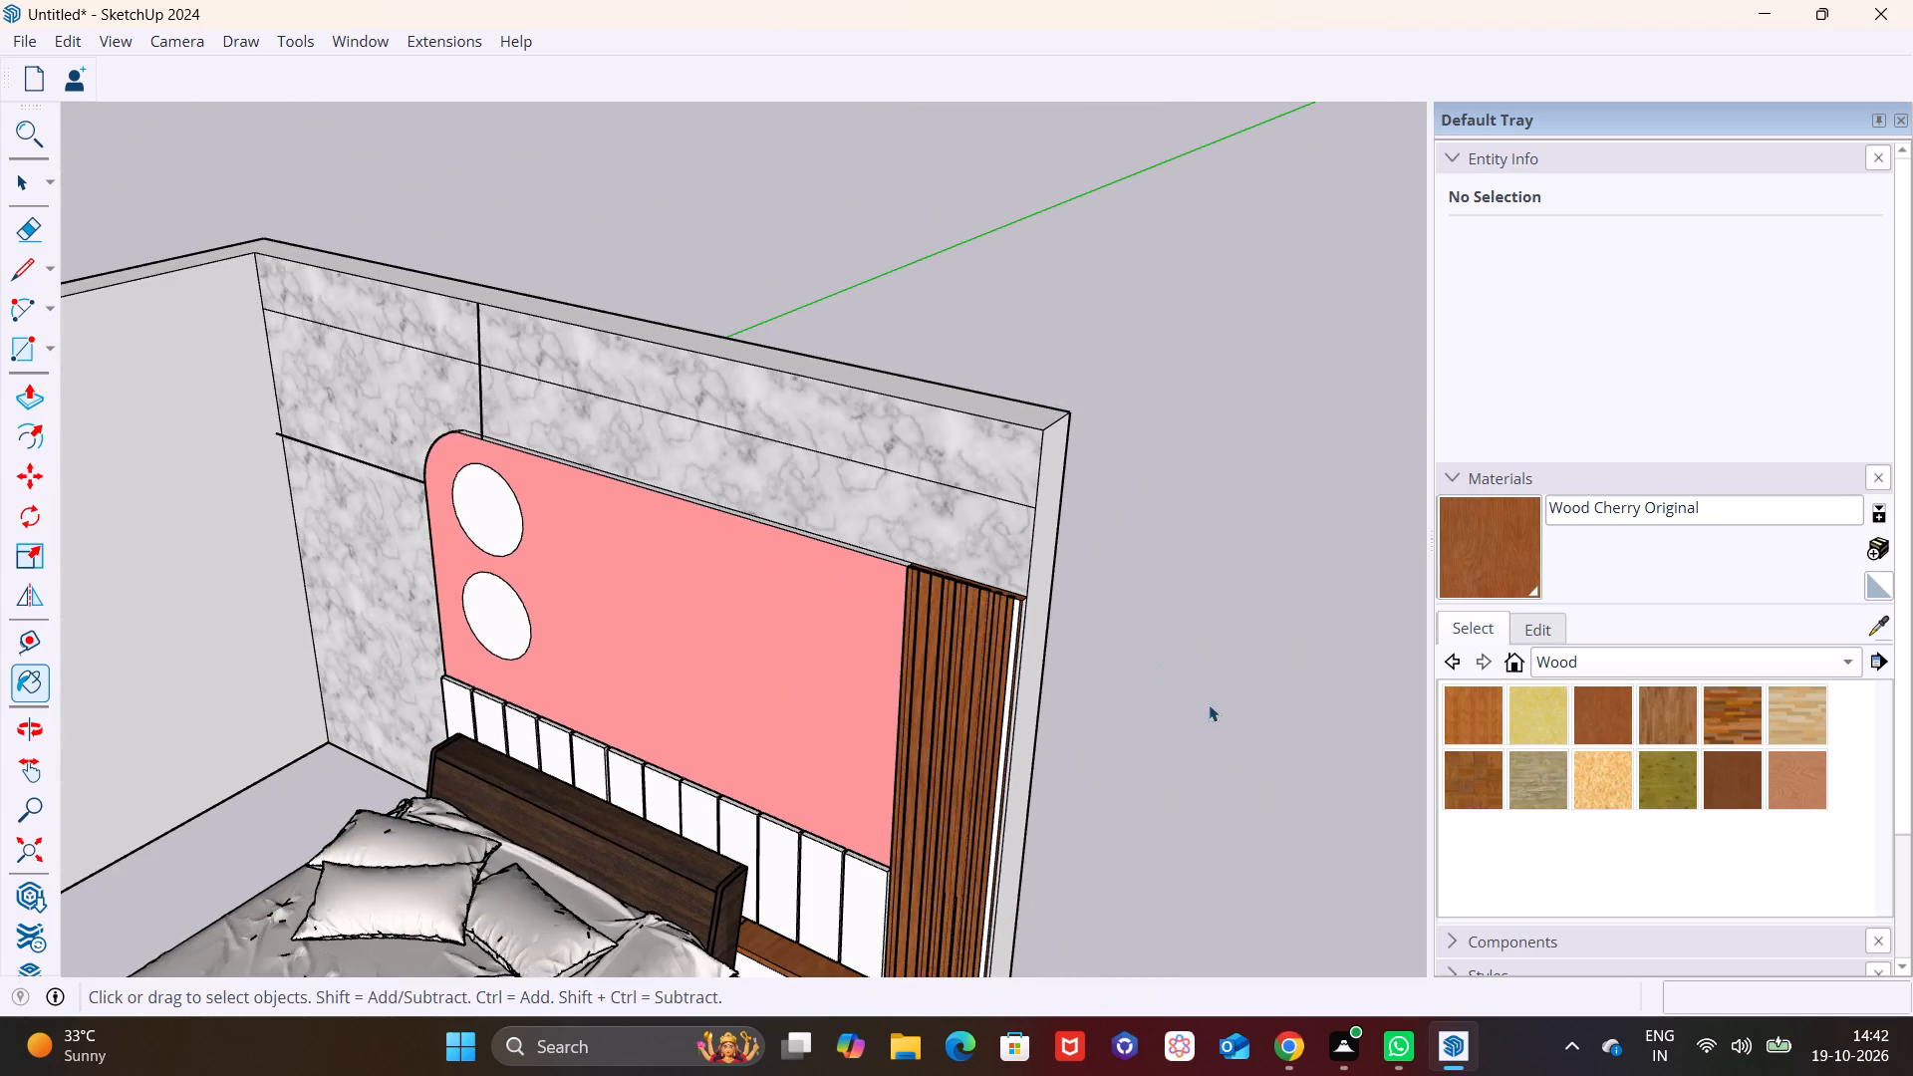
pyautogui.click(1209, 704)
pyautogui.scroll(-6, 1018, 753)
pyautogui.moveTo(987, 762); pyautogui.dragTo(1282, 574, button='middle')
pyautogui.moveTo(930, 657); pyautogui.dragTo(950, 654, button='middle')
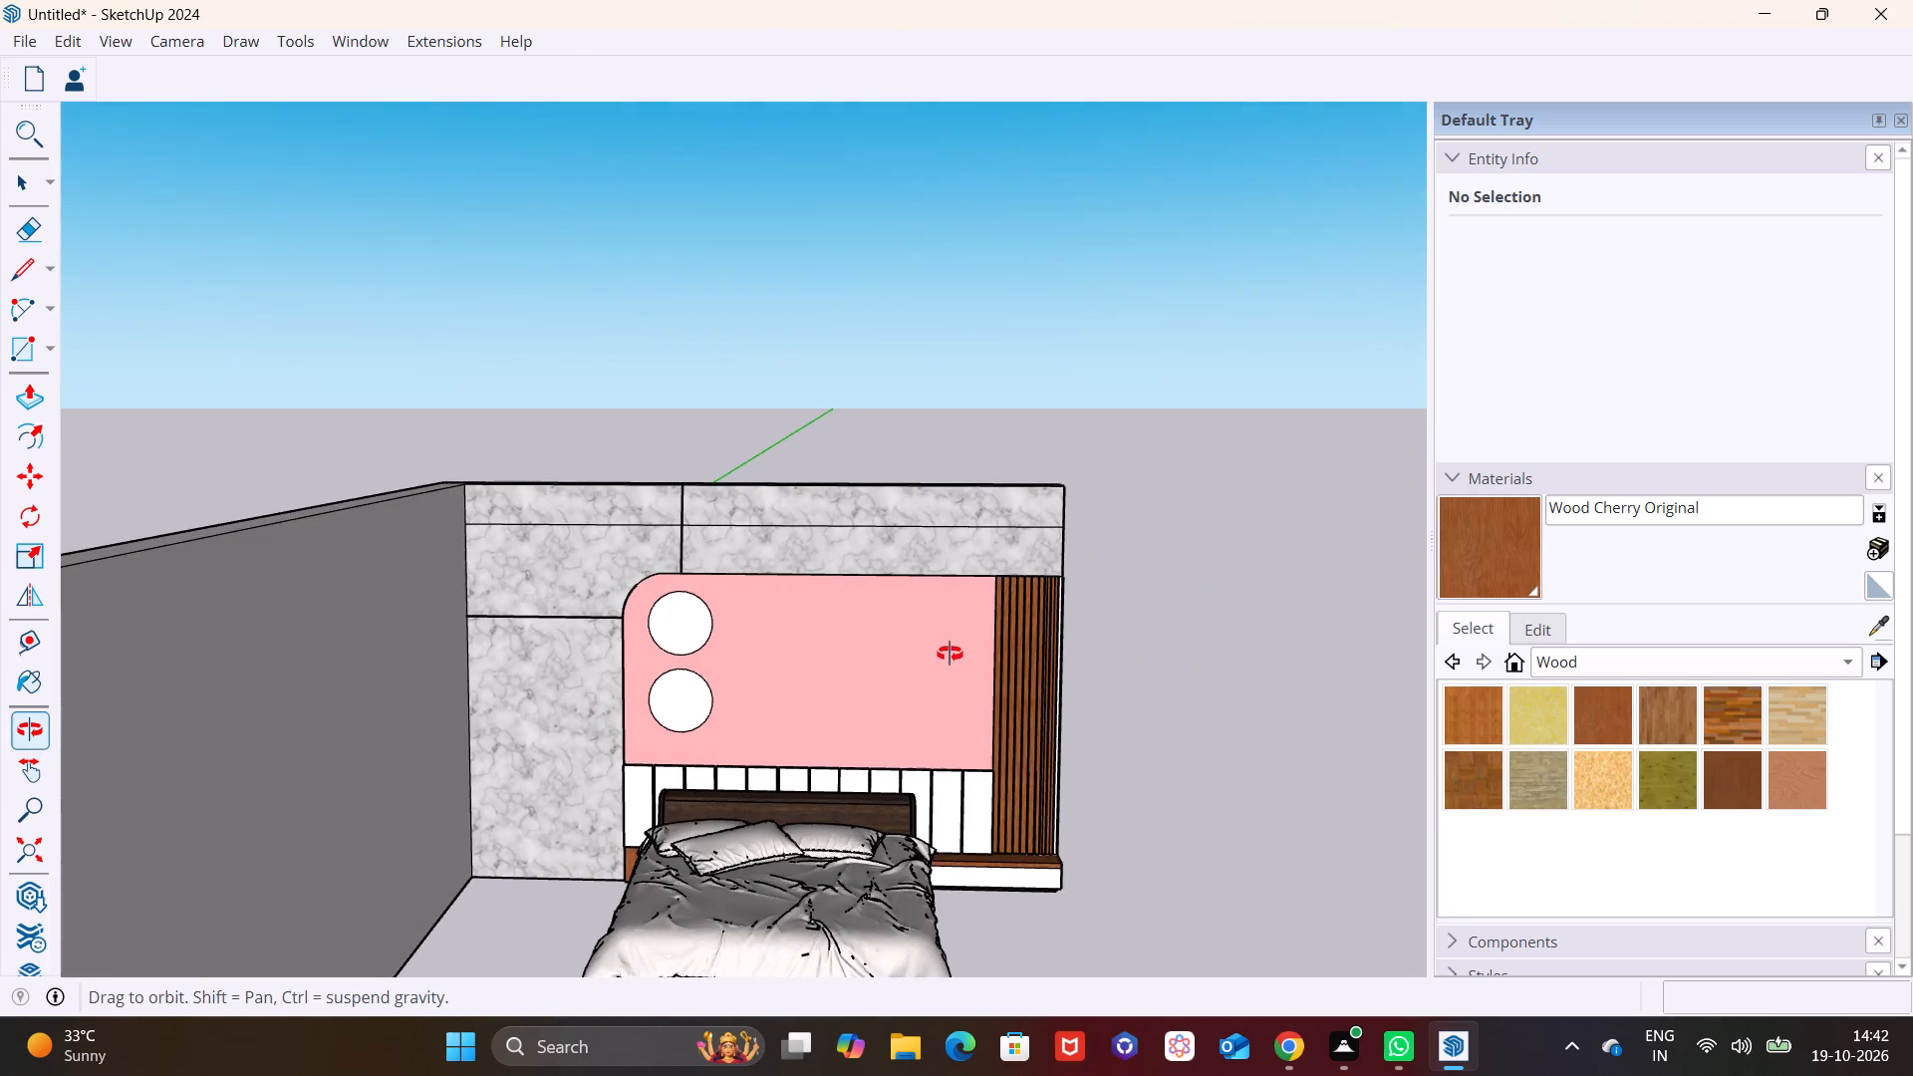
pyautogui.moveTo(950, 654); pyautogui.dragTo(951, 653, button='middle')
pyautogui.scroll(-3, 1048, 686)
pyautogui.scroll(7, 1047, 697)
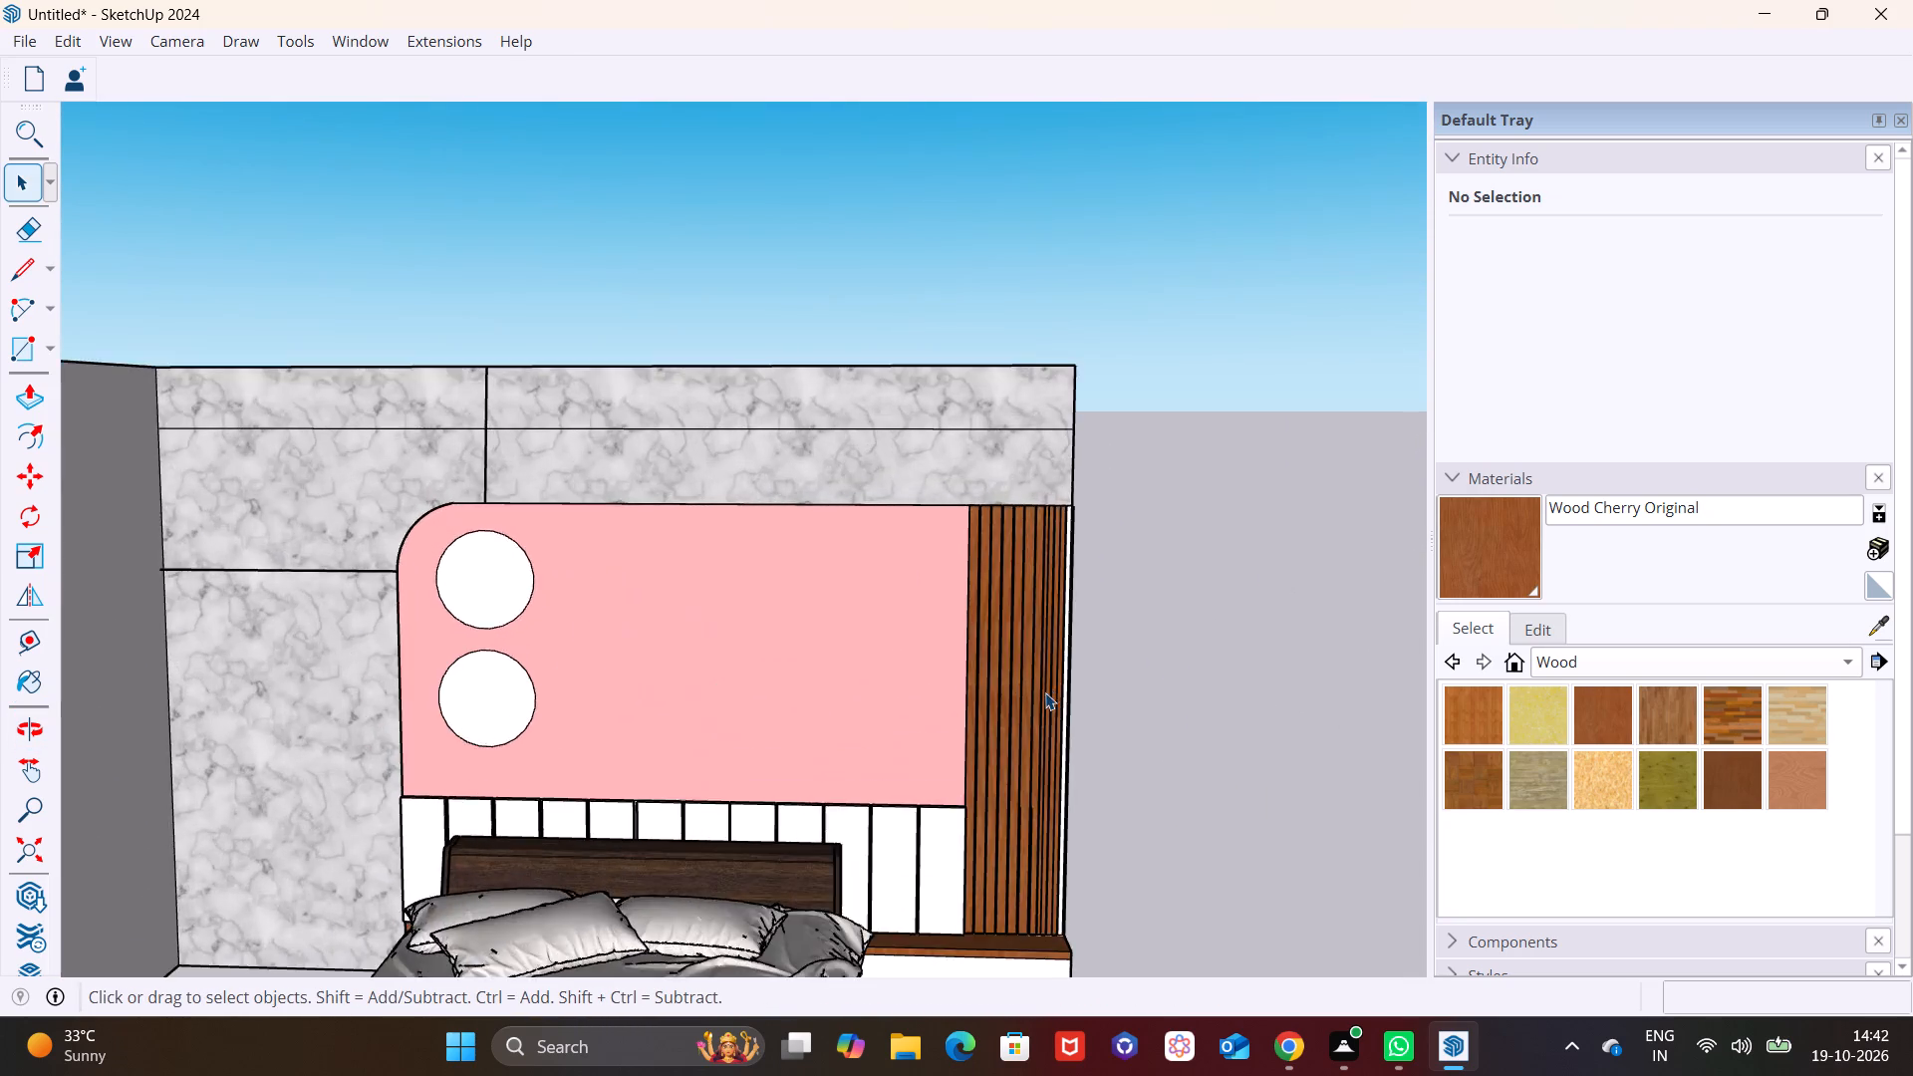
pyautogui.scroll(9, 1045, 692)
pyautogui.scroll(4, 1080, 596)
pyautogui.moveTo(1072, 573); pyautogui.dragTo(941, 744, button='middle')
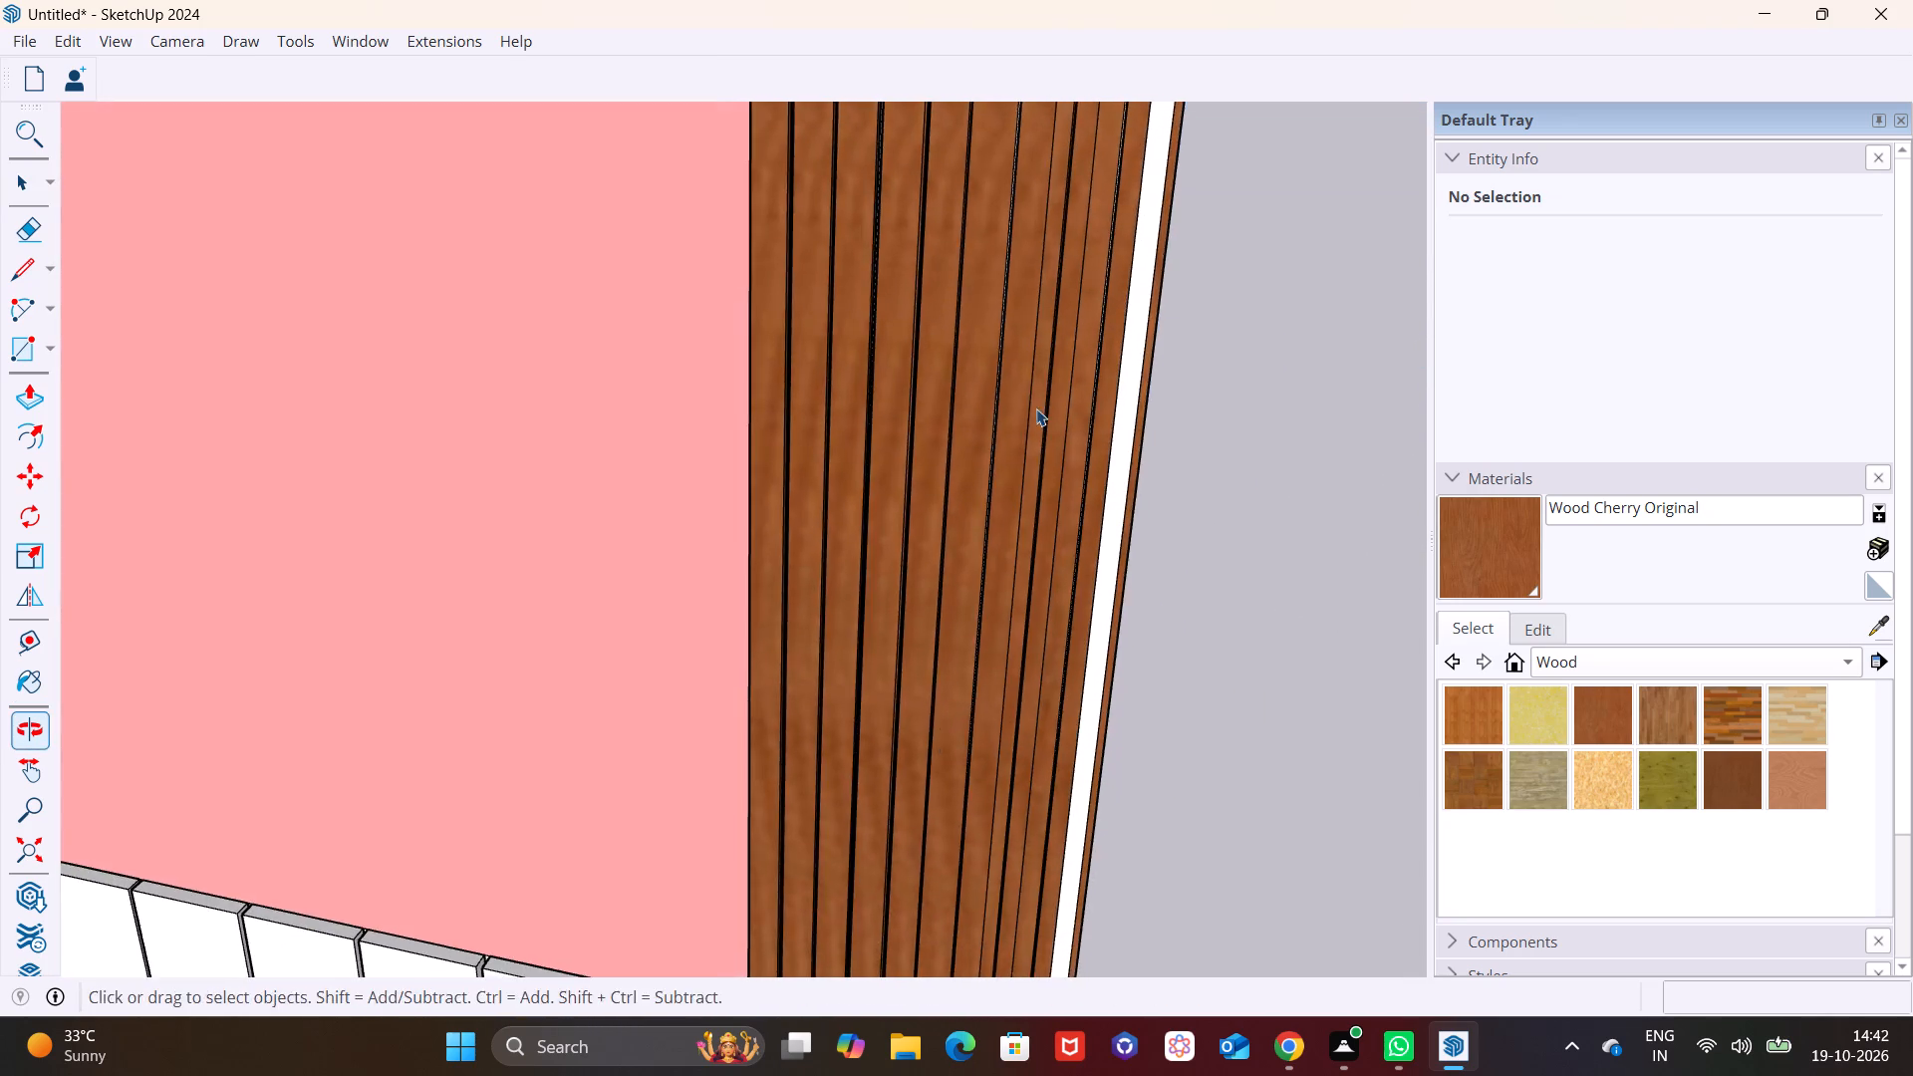
pyautogui.moveTo(1036, 408); pyautogui.dragTo(815, 686, button='middle')
pyautogui.scroll(8, 847, 429)
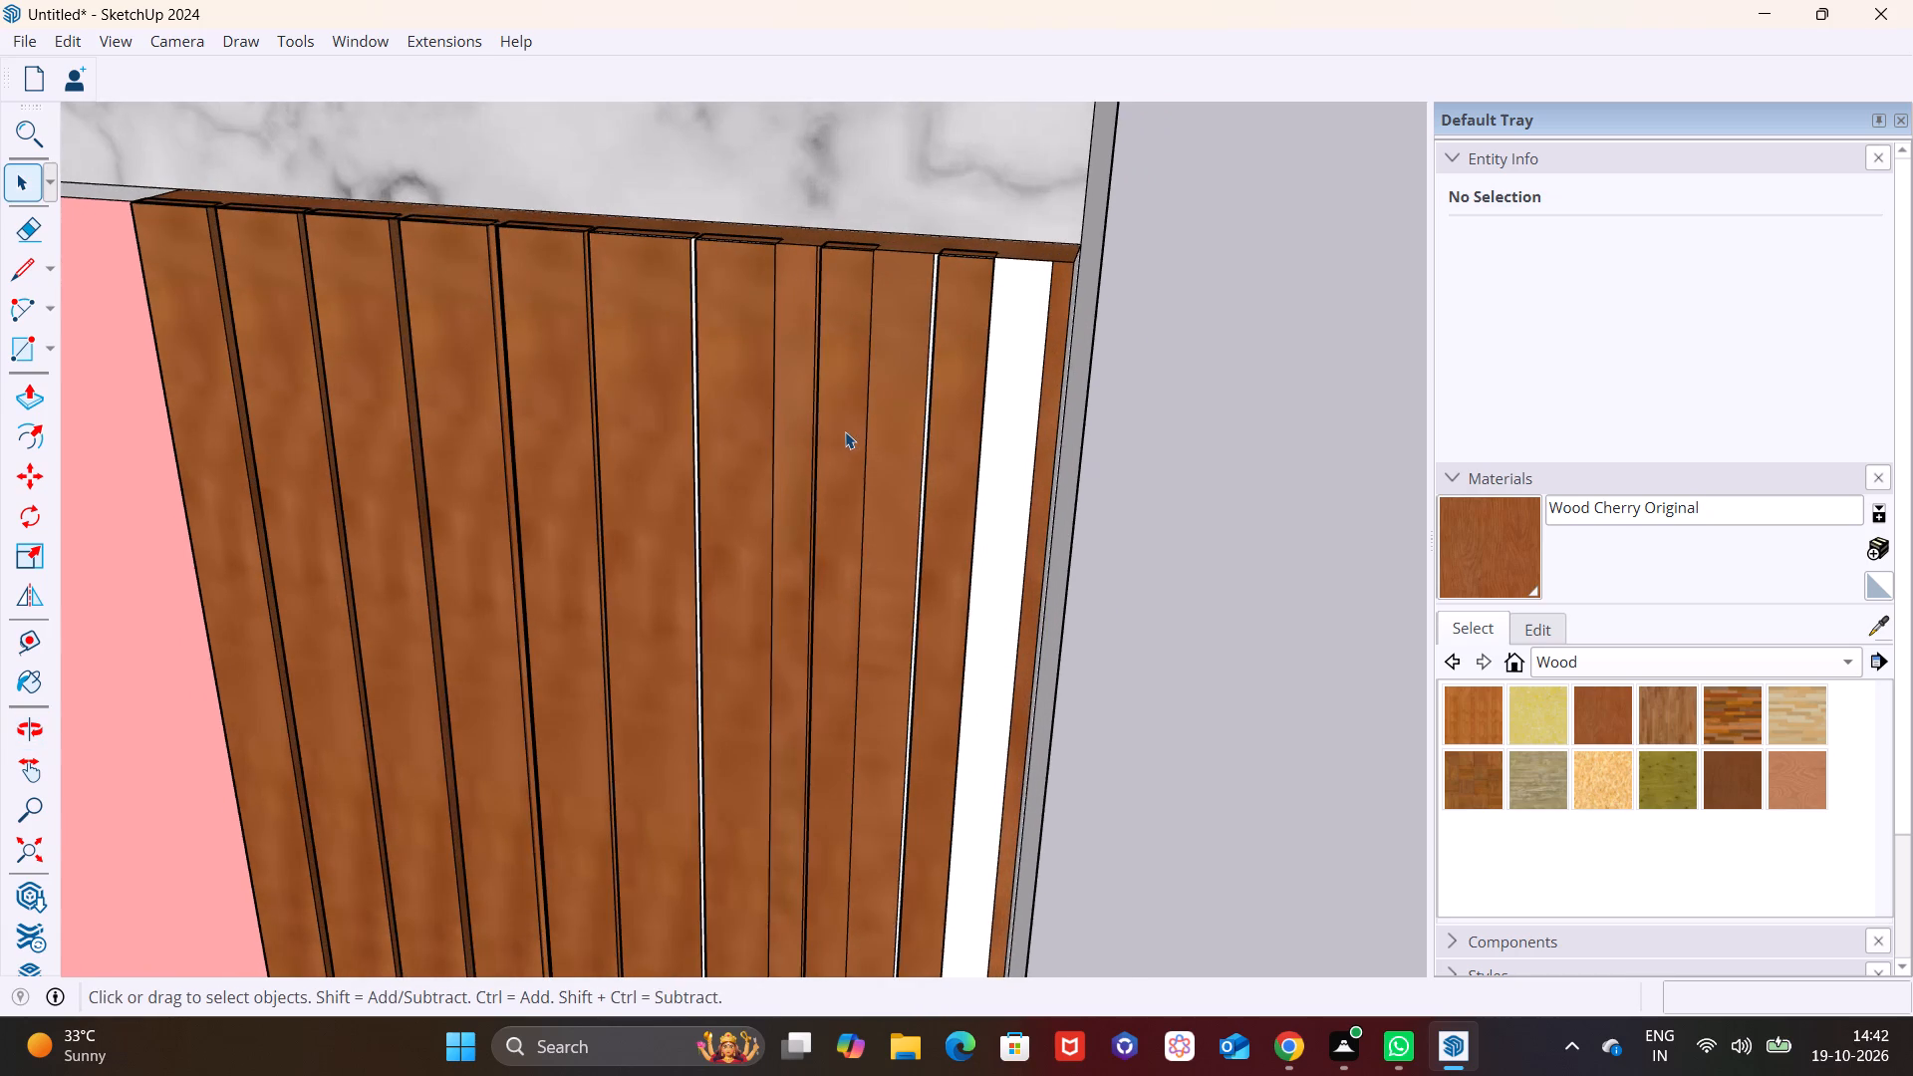
pyautogui.moveTo(842, 433); pyautogui.dragTo(693, 420, button='middle')
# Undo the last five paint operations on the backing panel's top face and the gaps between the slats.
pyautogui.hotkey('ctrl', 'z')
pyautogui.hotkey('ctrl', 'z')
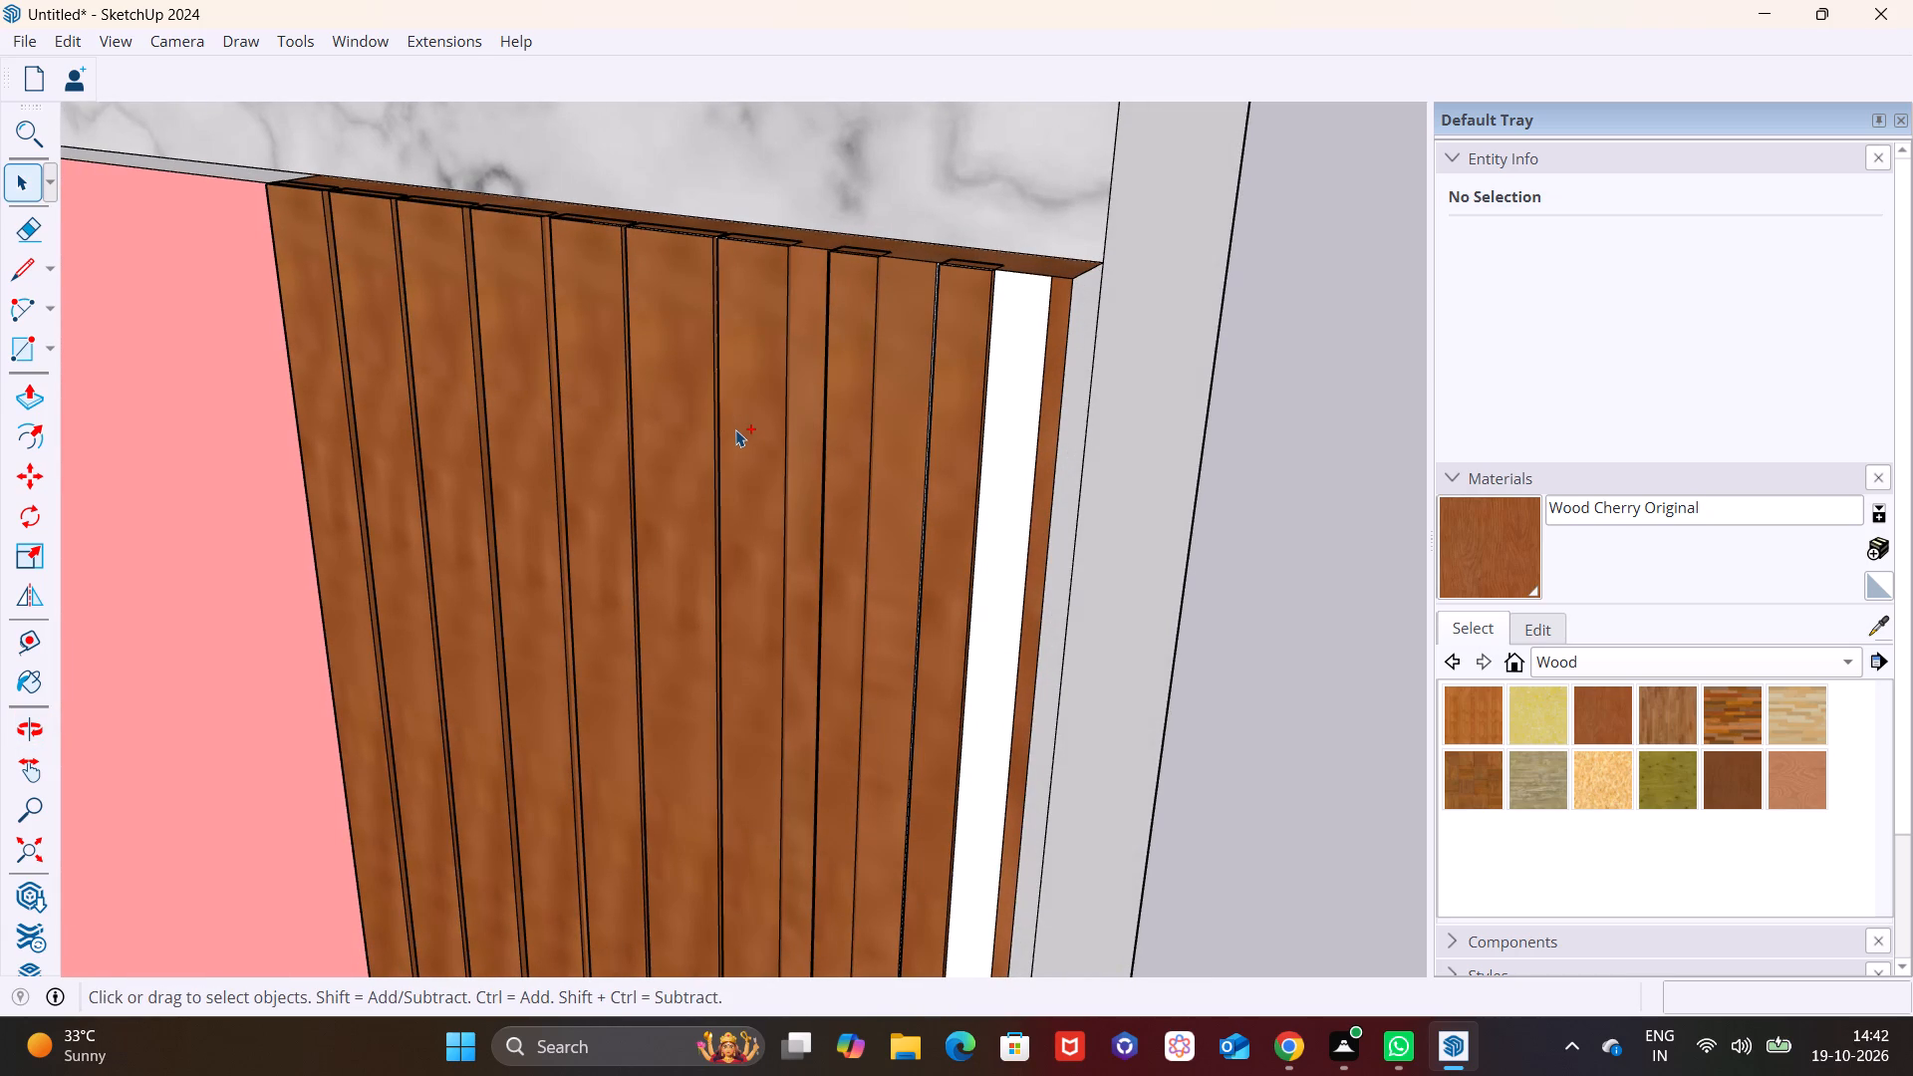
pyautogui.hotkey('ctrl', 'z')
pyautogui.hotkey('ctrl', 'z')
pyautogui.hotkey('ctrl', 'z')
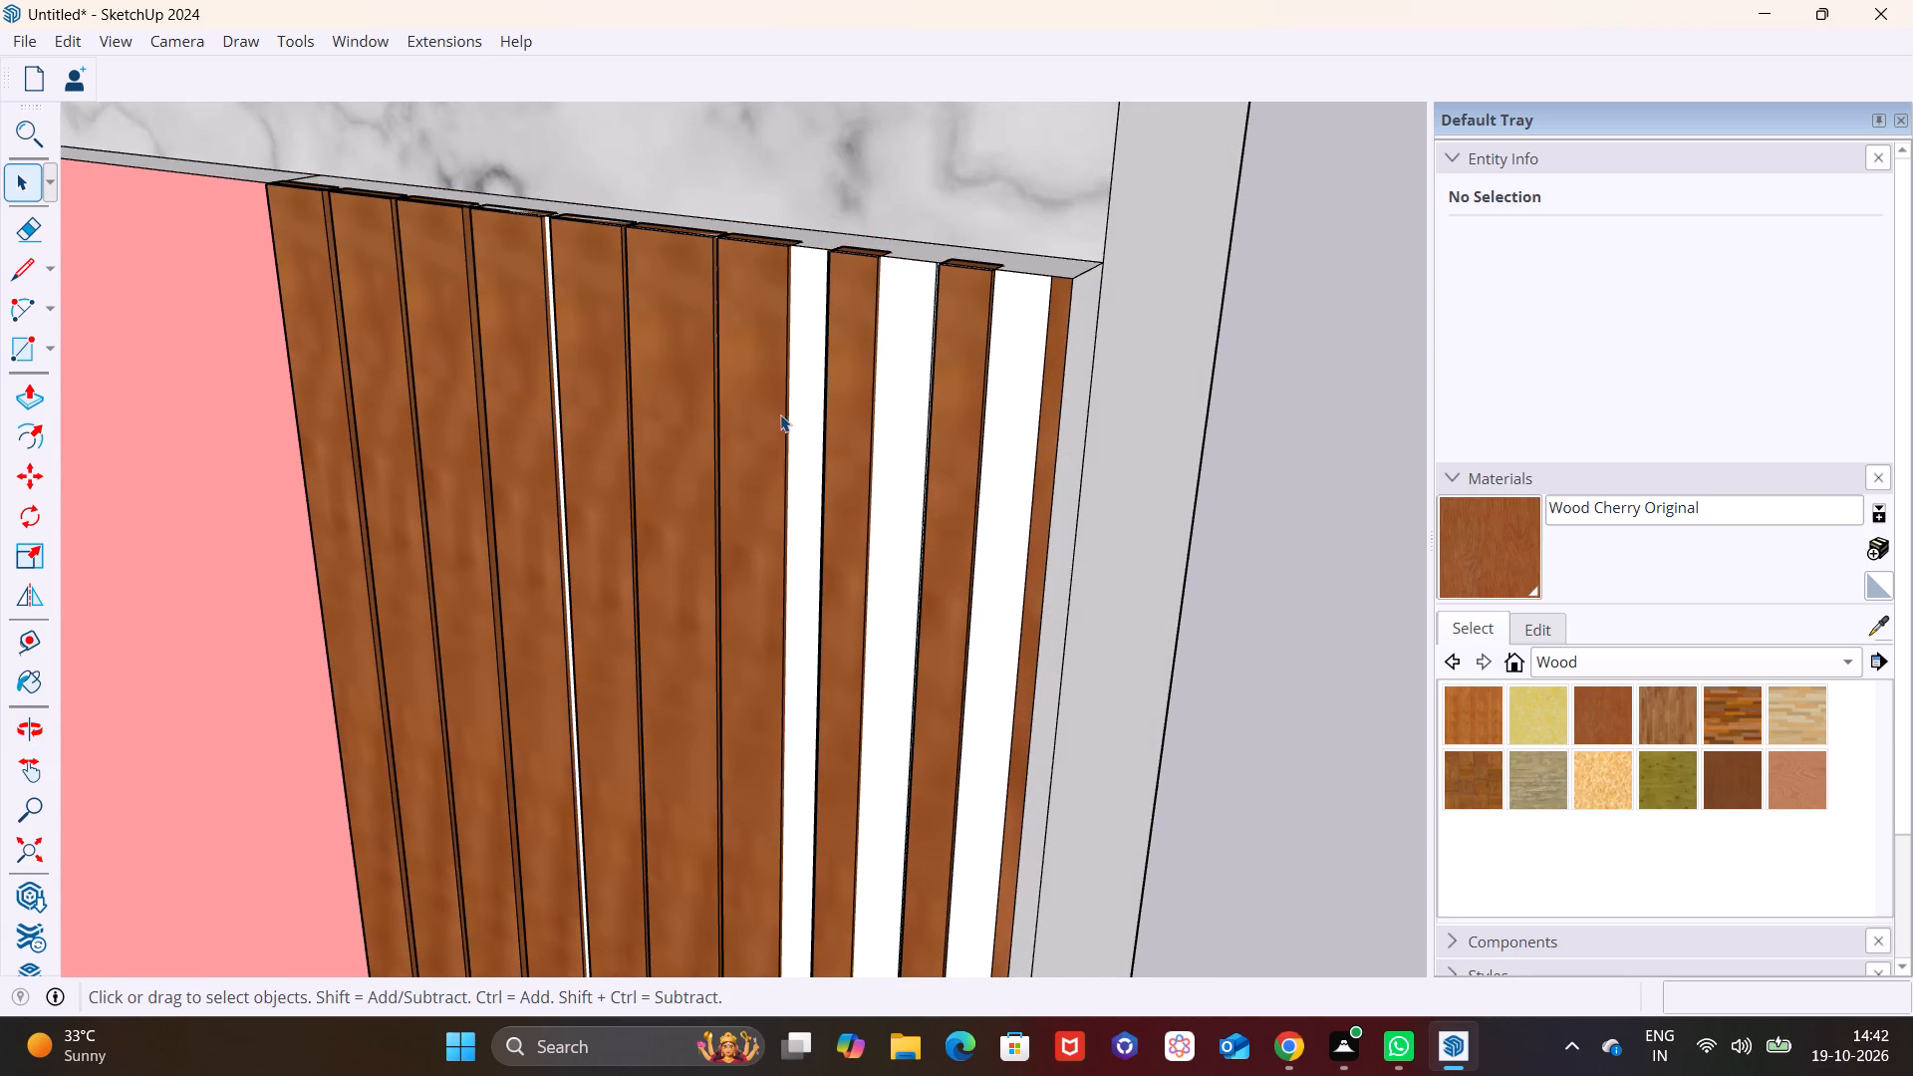
# Push/Pull the outer side face of the first slat beyond the former marble strip by about 7/16", toward the next slat.
pyautogui.scroll(3, 805, 381)
pyautogui.moveTo(797, 379); pyautogui.dragTo(613, 382, button='middle')
pyautogui.moveTo(704, 391); pyautogui.dragTo(1298, 320, button='middle')
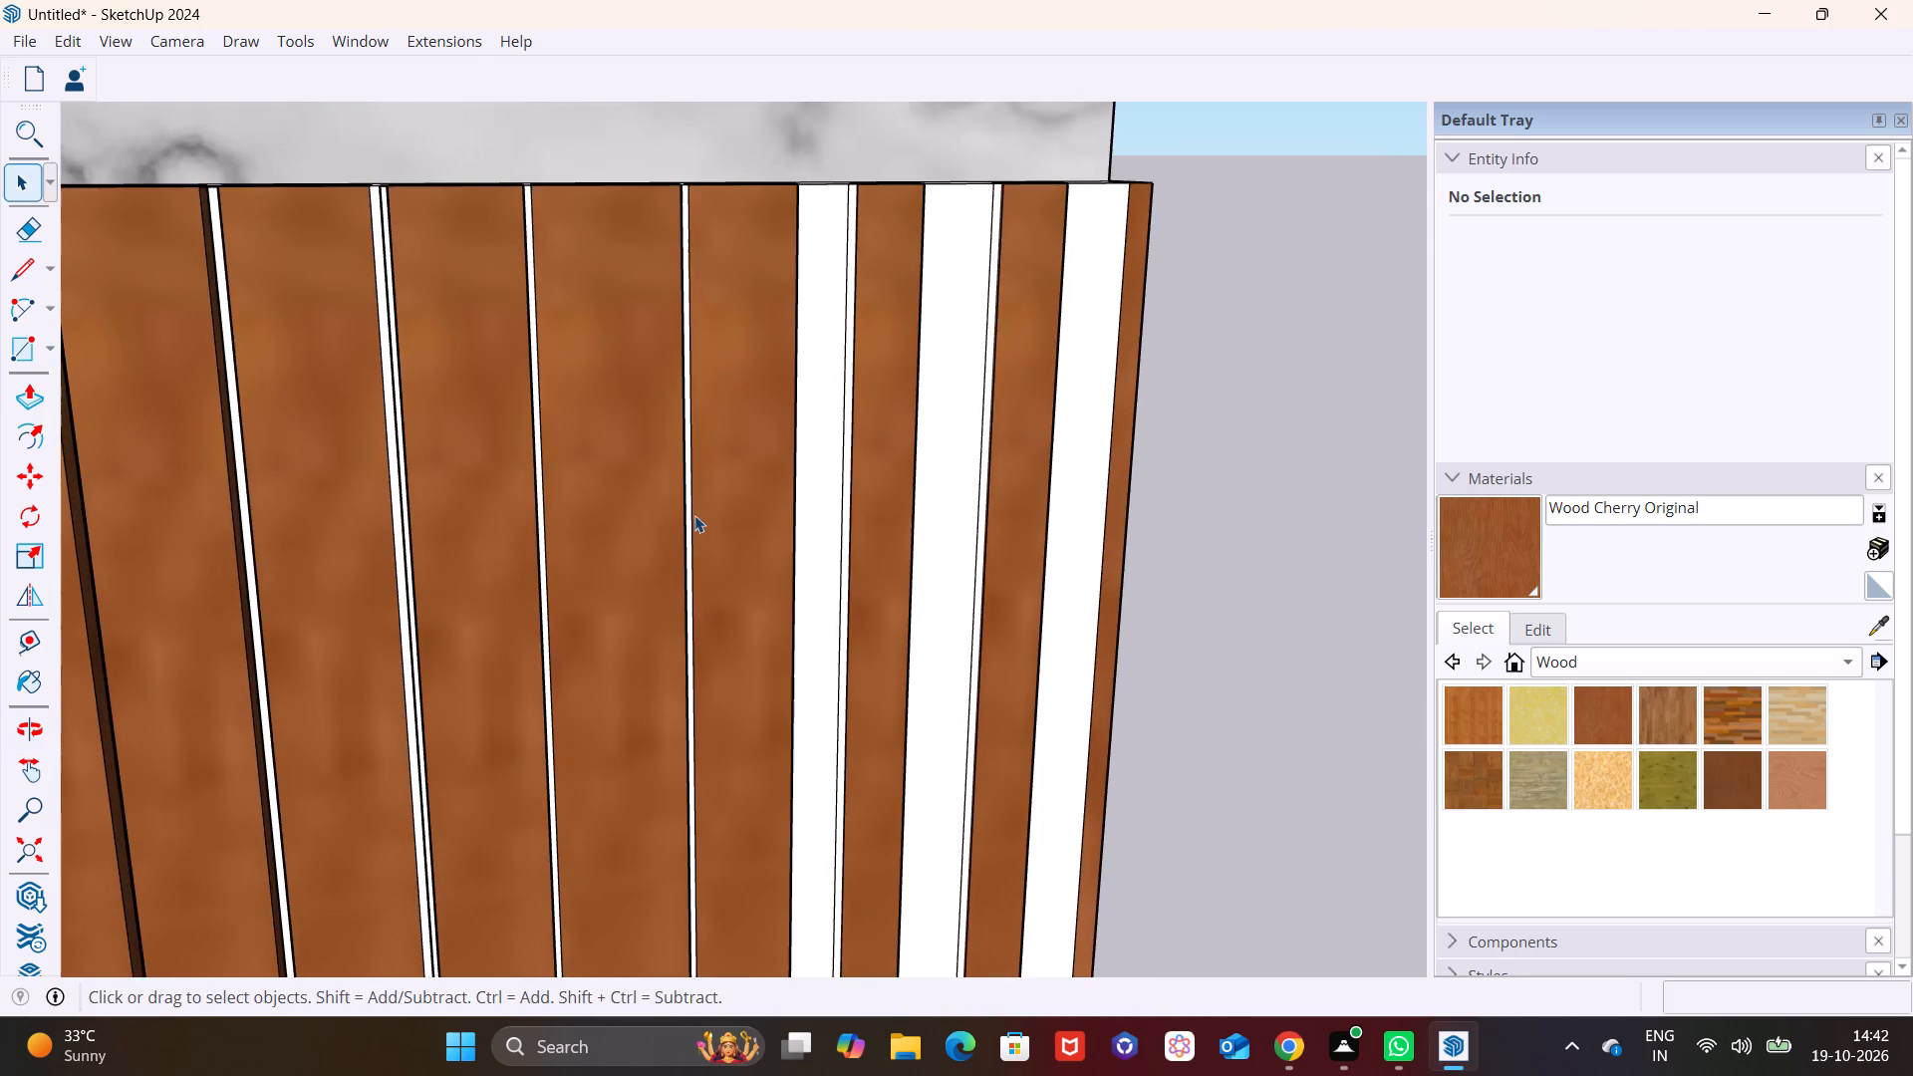
pyautogui.moveTo(690, 515); pyautogui.dragTo(945, 482, button='middle')
pyautogui.scroll(3, 787, 494)
pyautogui.moveTo(768, 499); pyautogui.dragTo(1, 765, button='middle')
pyautogui.scroll(3, 125, 623)
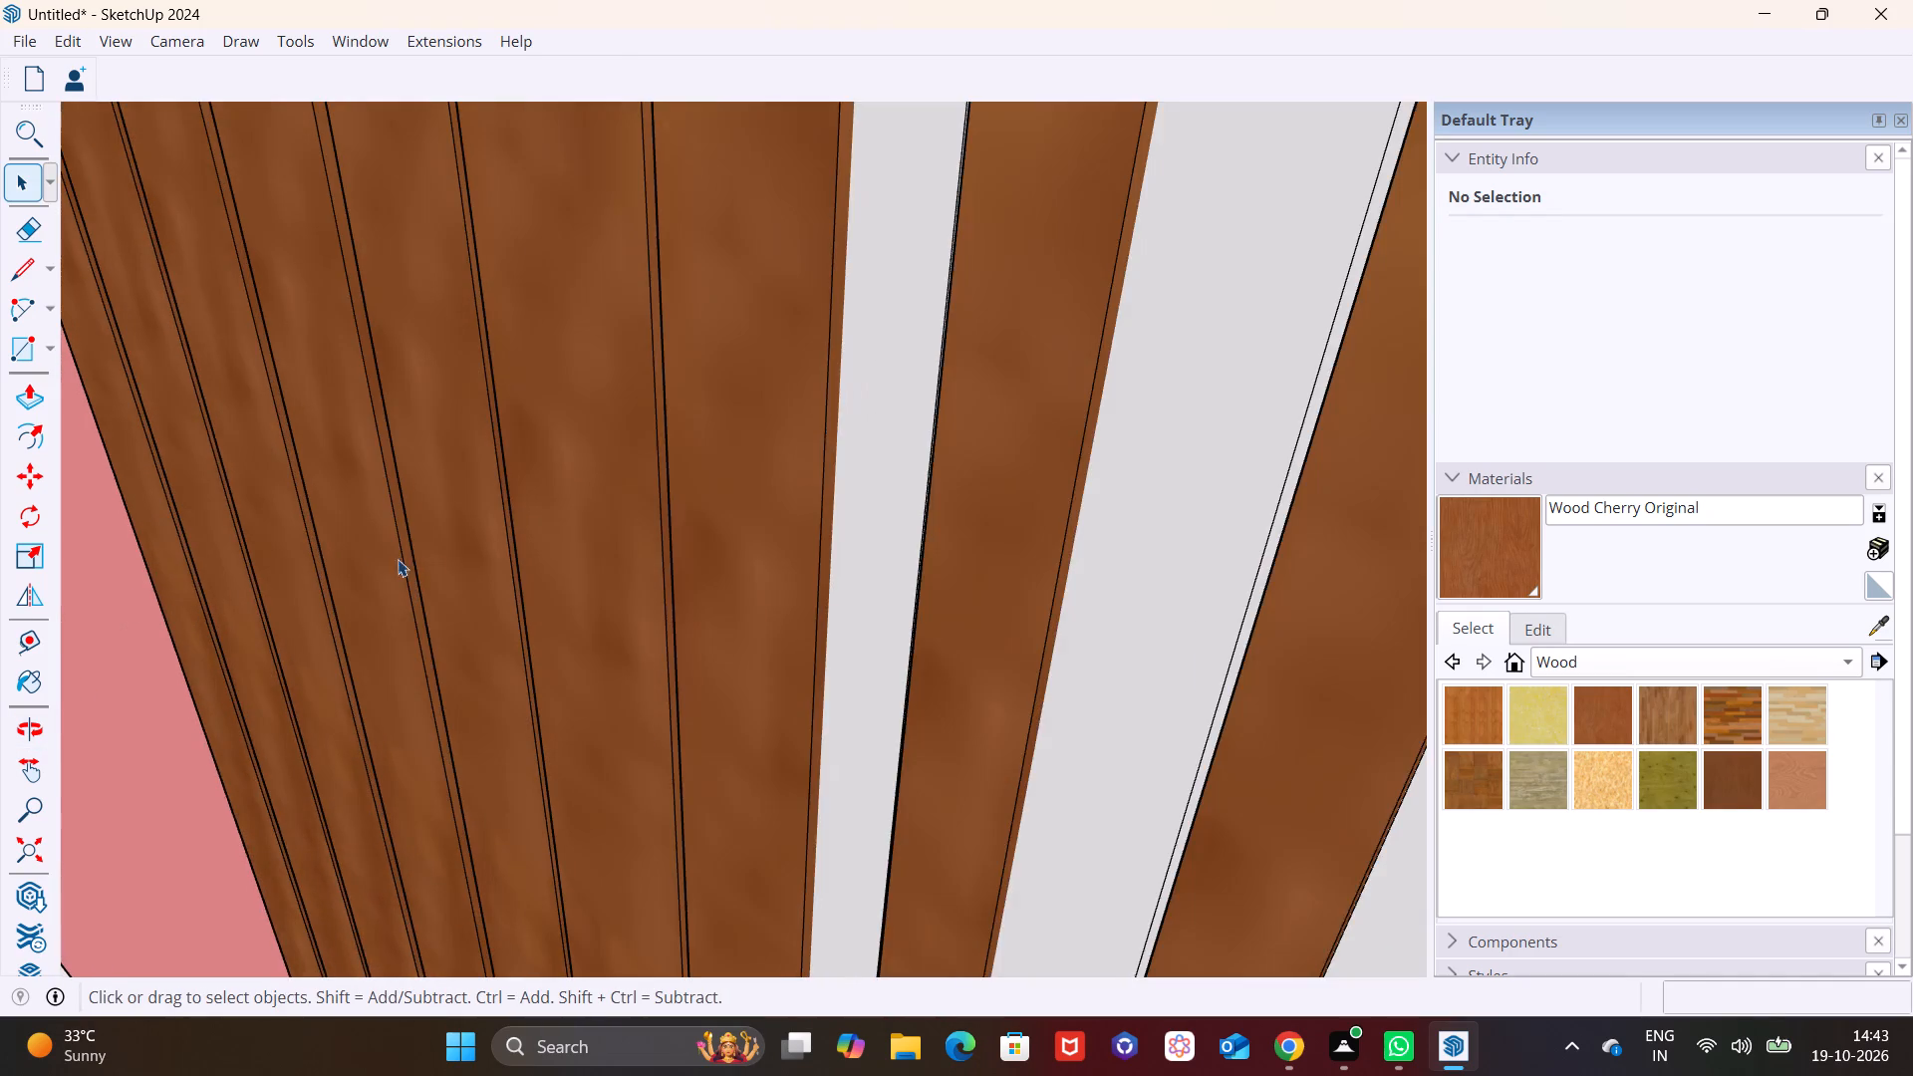
pyautogui.scroll(-5, 426, 571)
pyautogui.keyDown('shift'); pyautogui.moveTo(432, 650); pyautogui.dragTo(340, 637, button='middle'); pyautogui.keyUp('shift')
pyautogui.scroll(3, 492, 404)
pyautogui.tripleClick(494, 393)
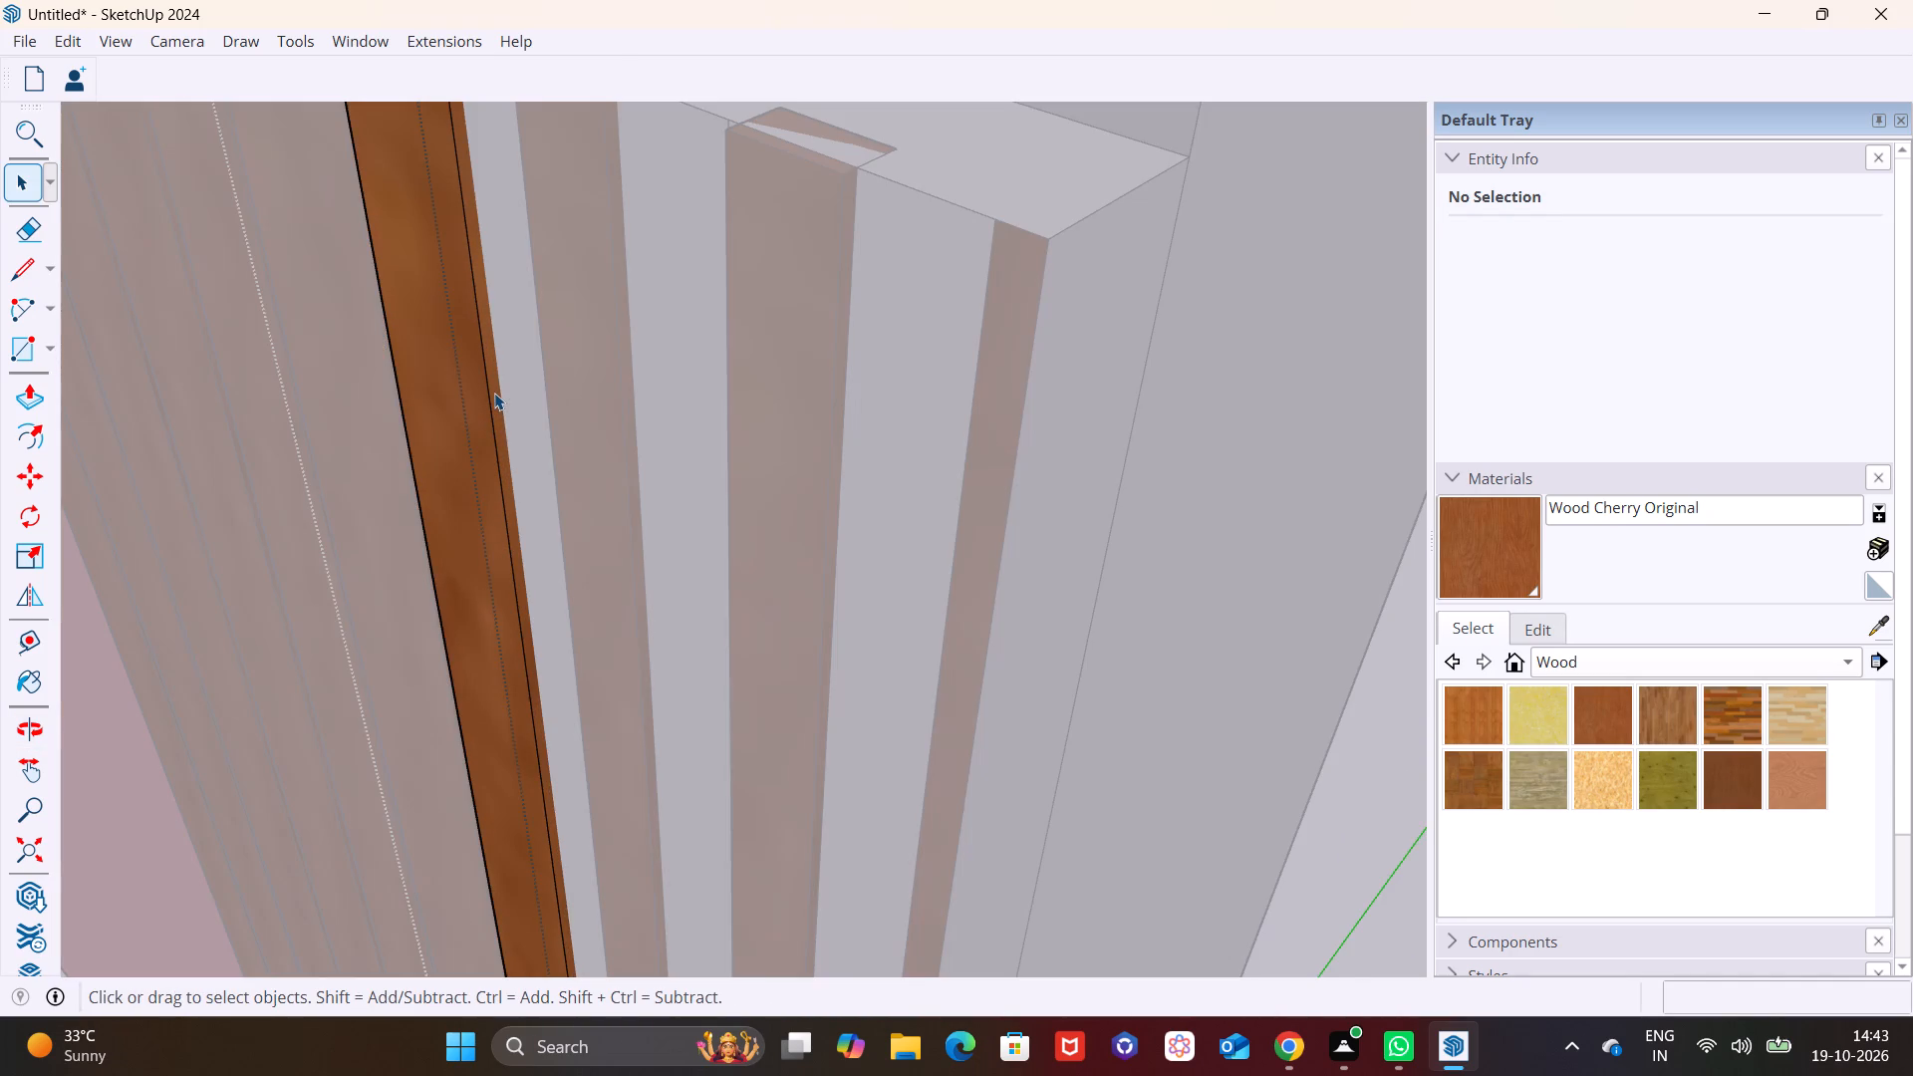
pyautogui.click(495, 396)
pyautogui.click(494, 403)
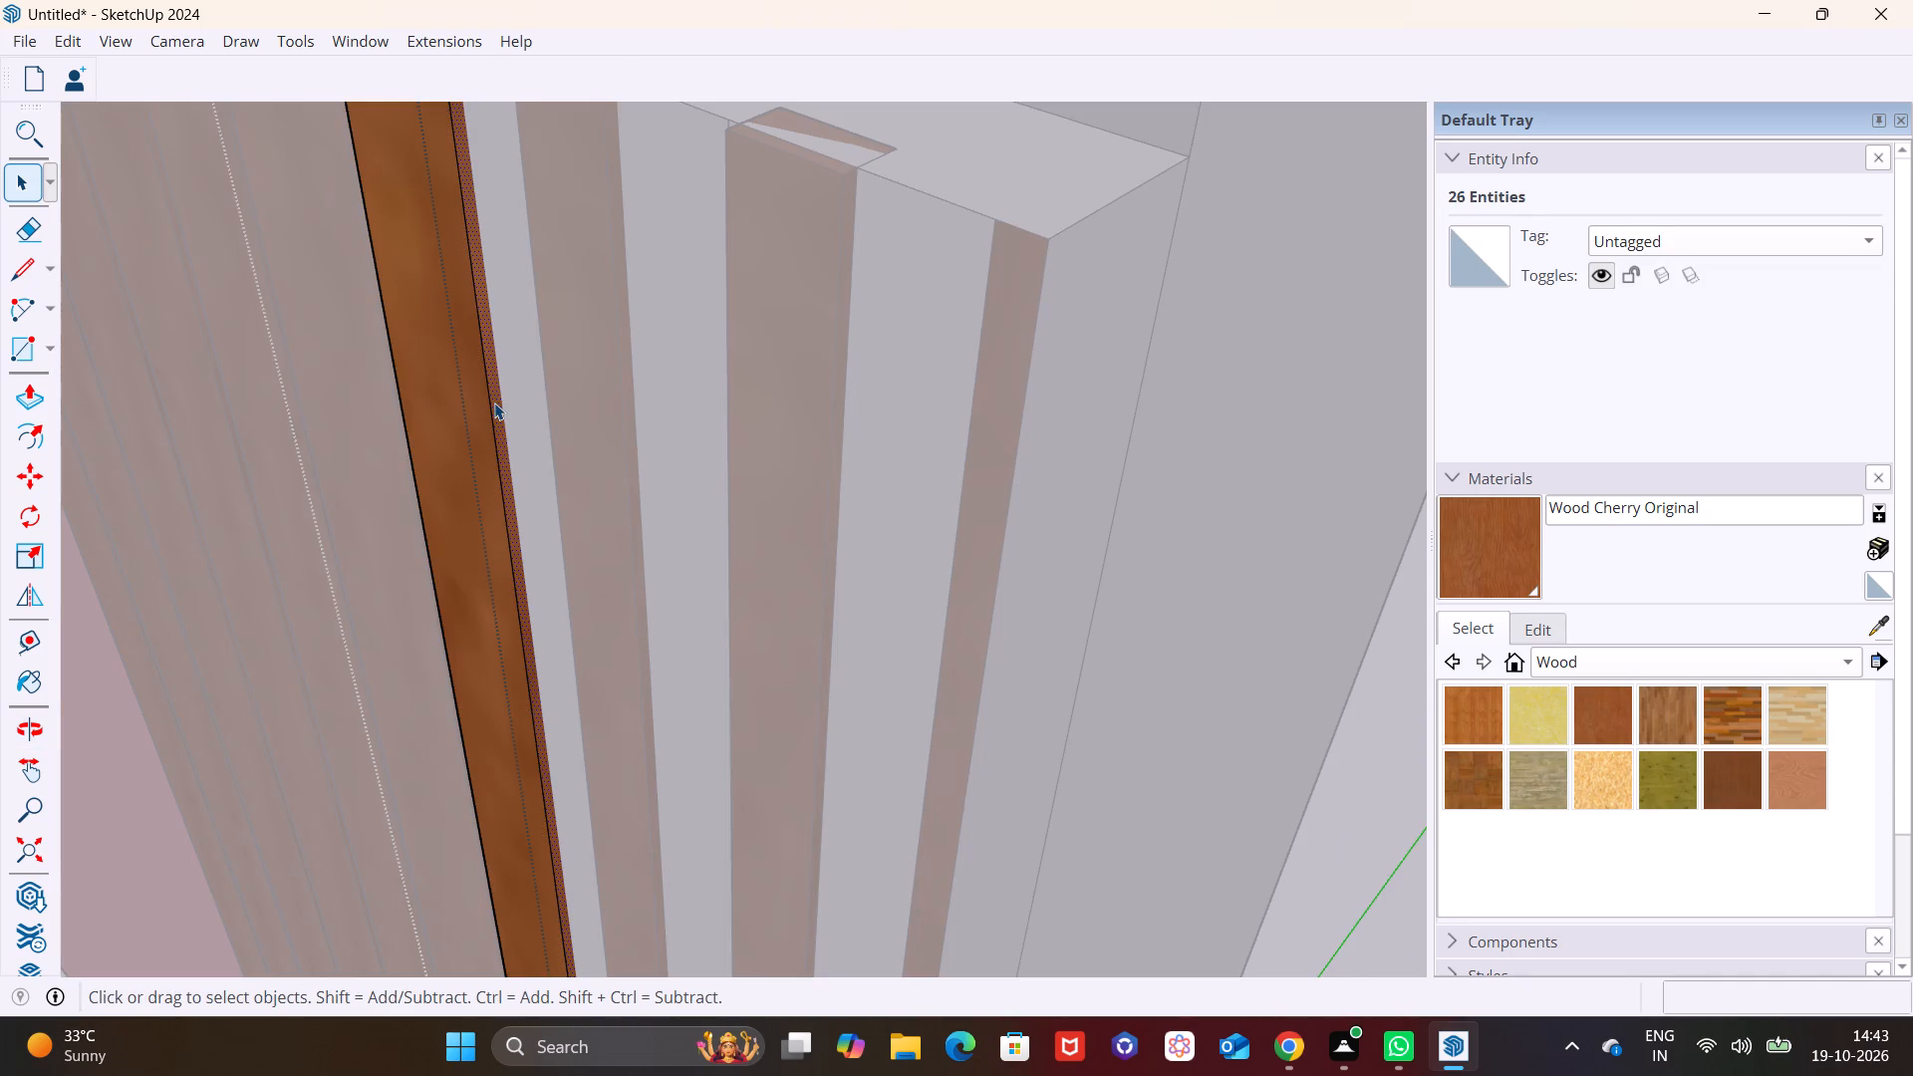
pyautogui.click(27, 404)
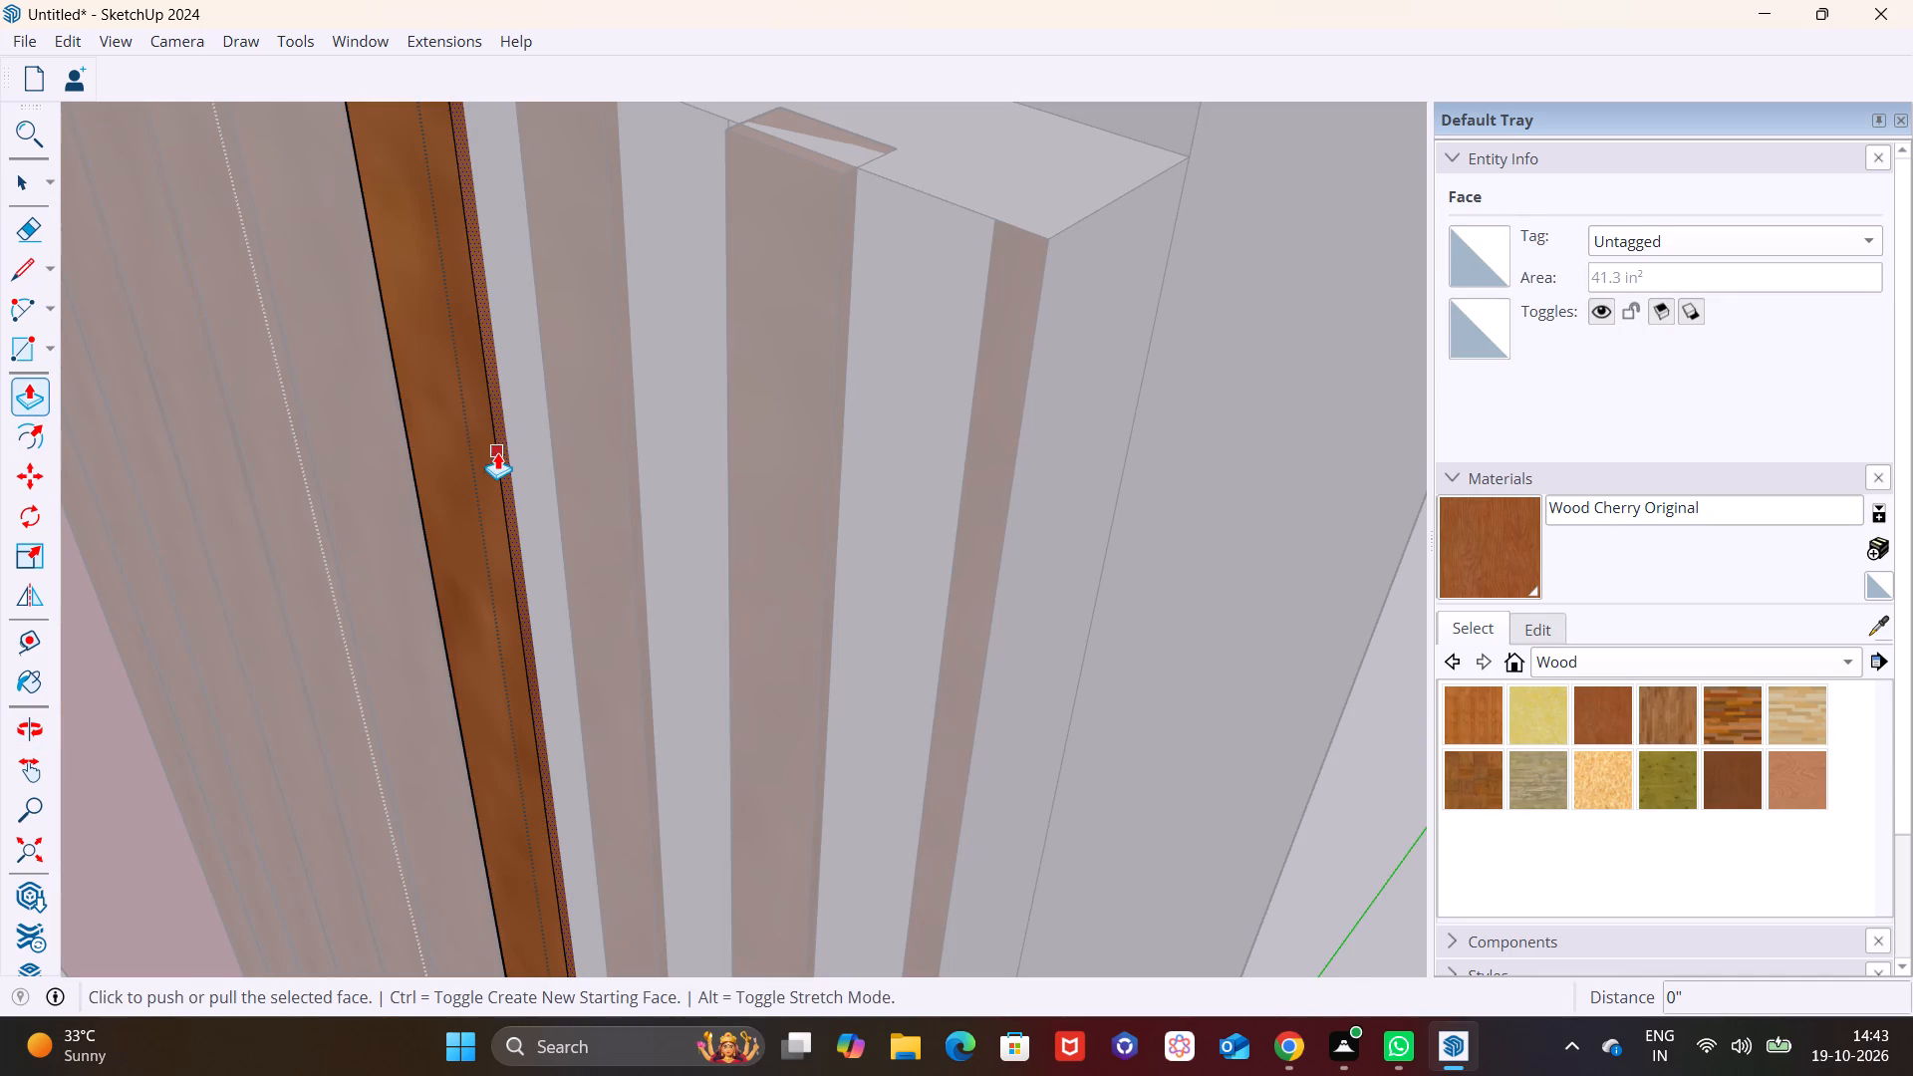
pyautogui.click(501, 446)
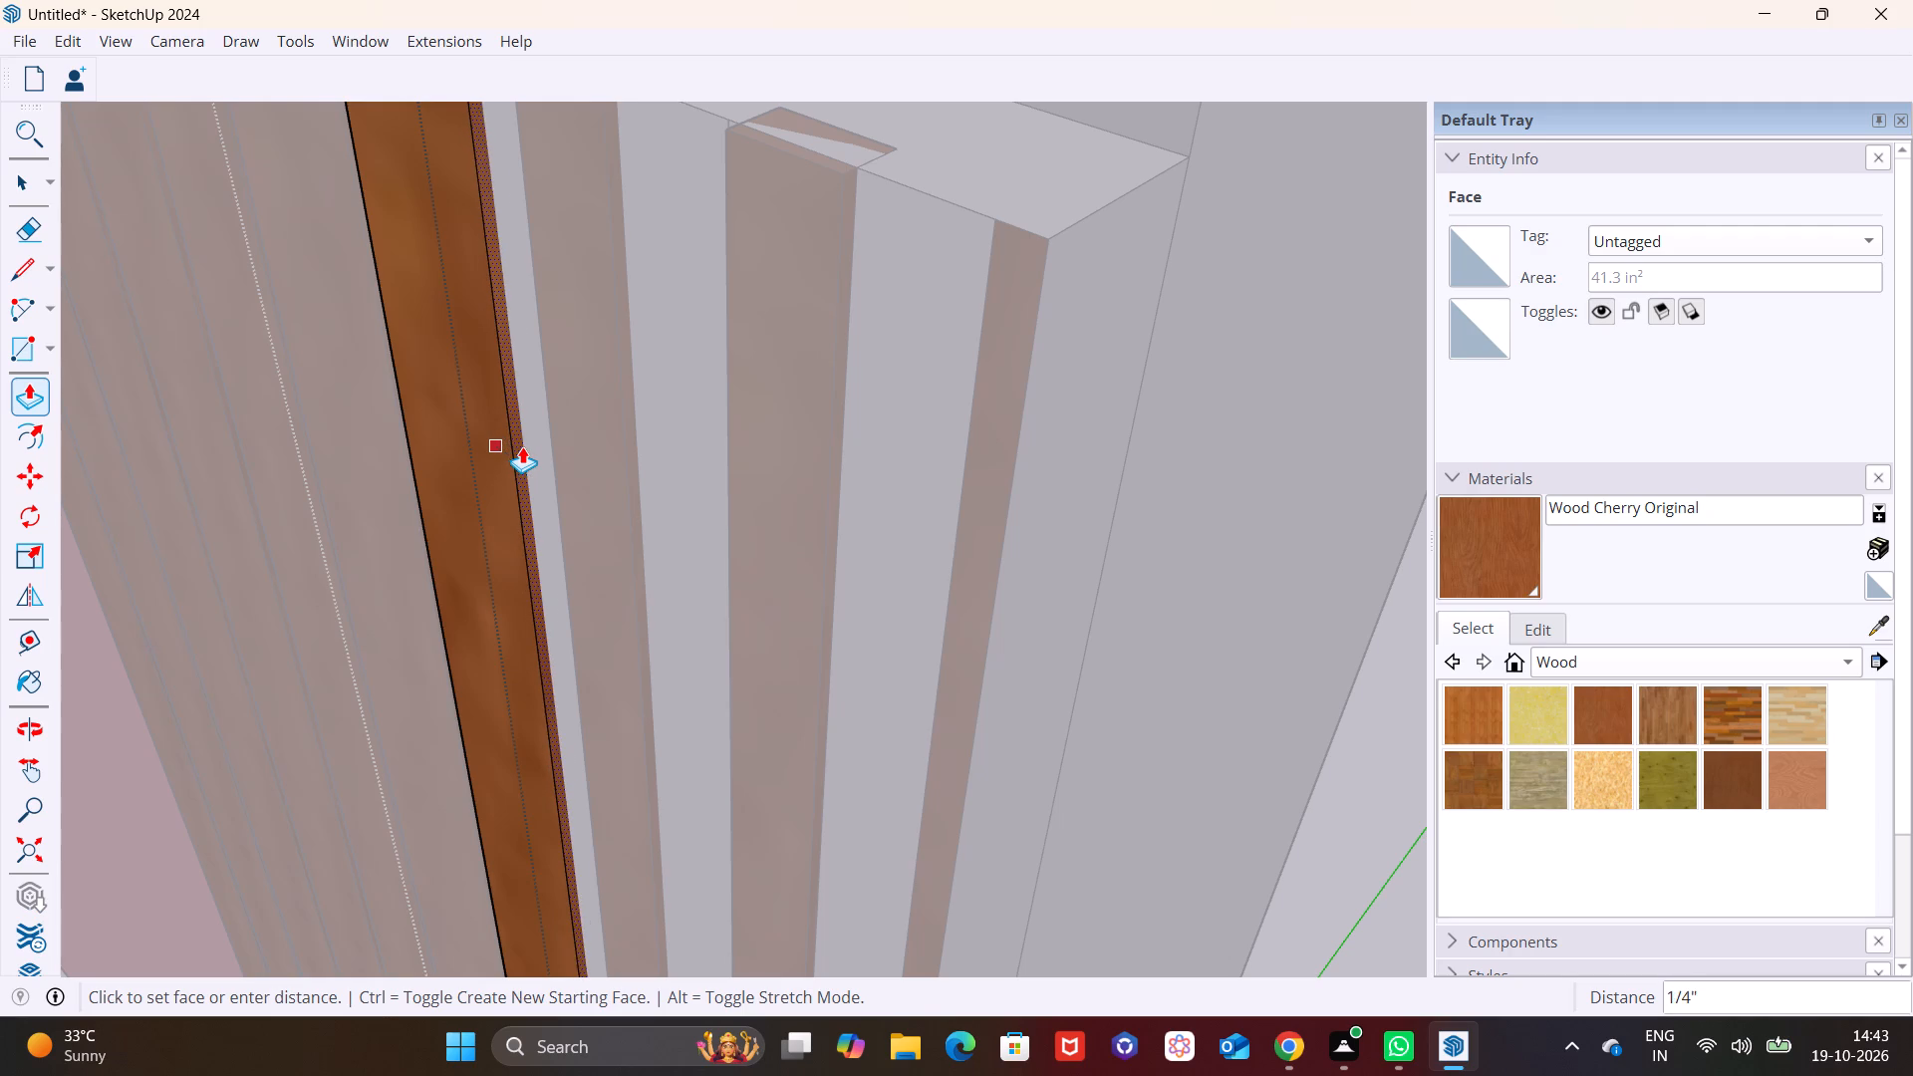
pyautogui.click(538, 446)
pyautogui.scroll(-7, 572, 557)
pyautogui.moveTo(544, 671); pyautogui.dragTo(1062, 391, button='middle')
pyautogui.scroll(1, 1038, 415)
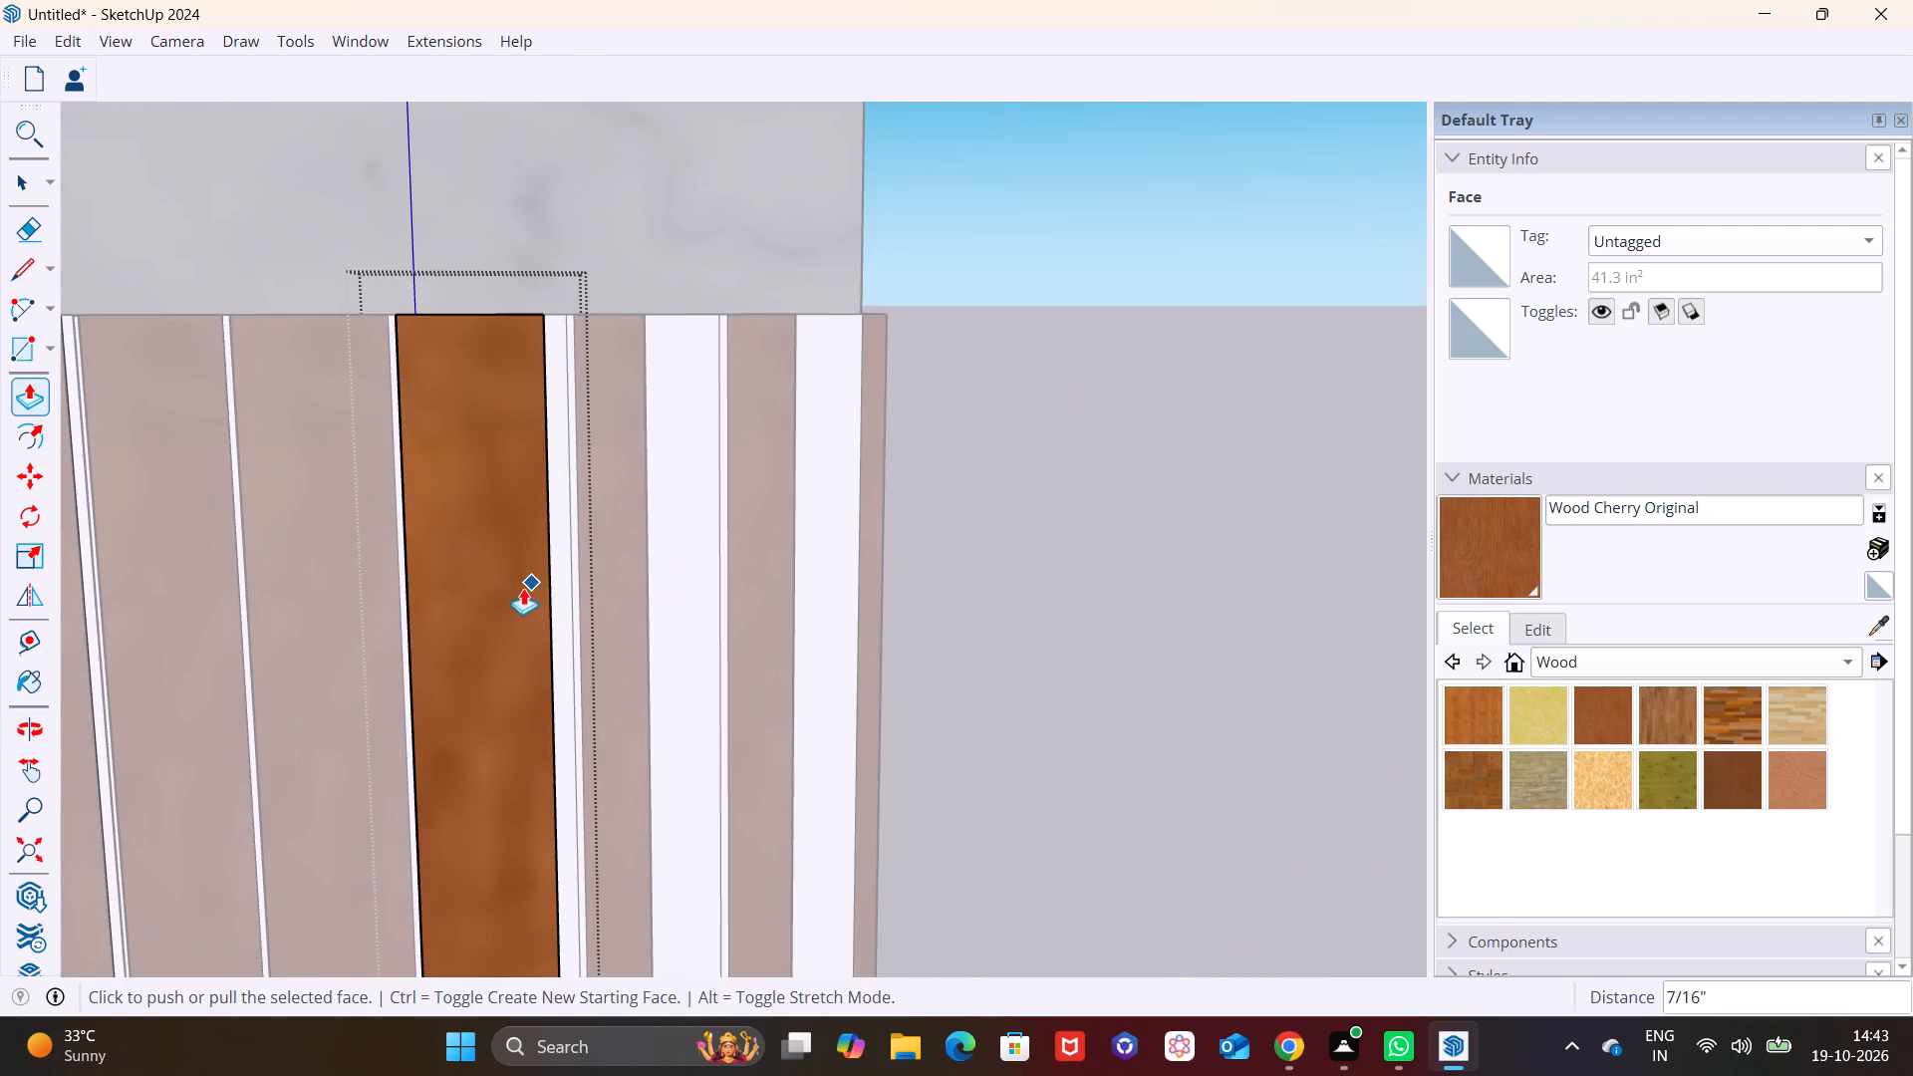
pyautogui.moveTo(523, 588); pyautogui.dragTo(728, 581, button='middle')
pyautogui.press('space')
pyautogui.click(921, 607)
# Push/Pull the near side face of the second slat beyond the former marble strip outward by about 3/16", toward the widened slat.
pyautogui.moveTo(650, 565); pyautogui.dragTo(911, 561, button='middle')
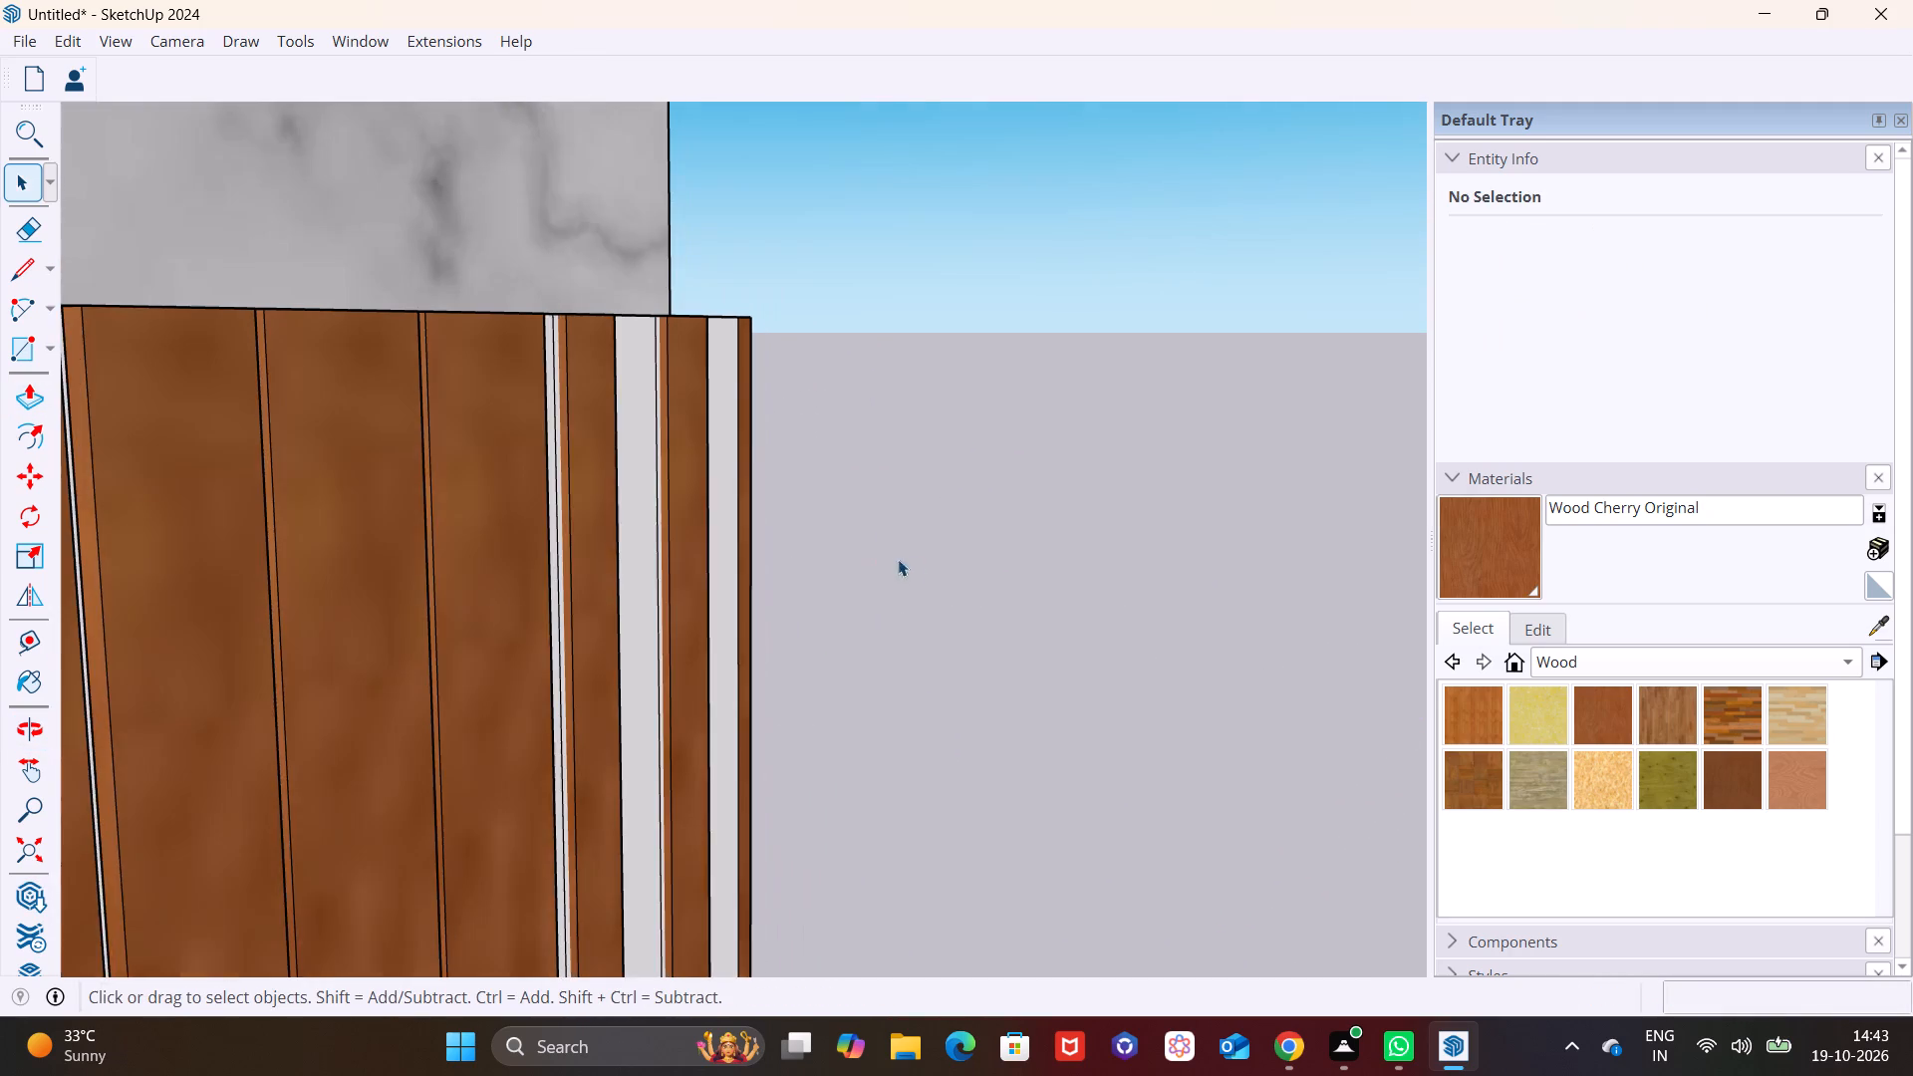
pyautogui.scroll(2, 448, 585)
pyautogui.doubleClick(586, 425)
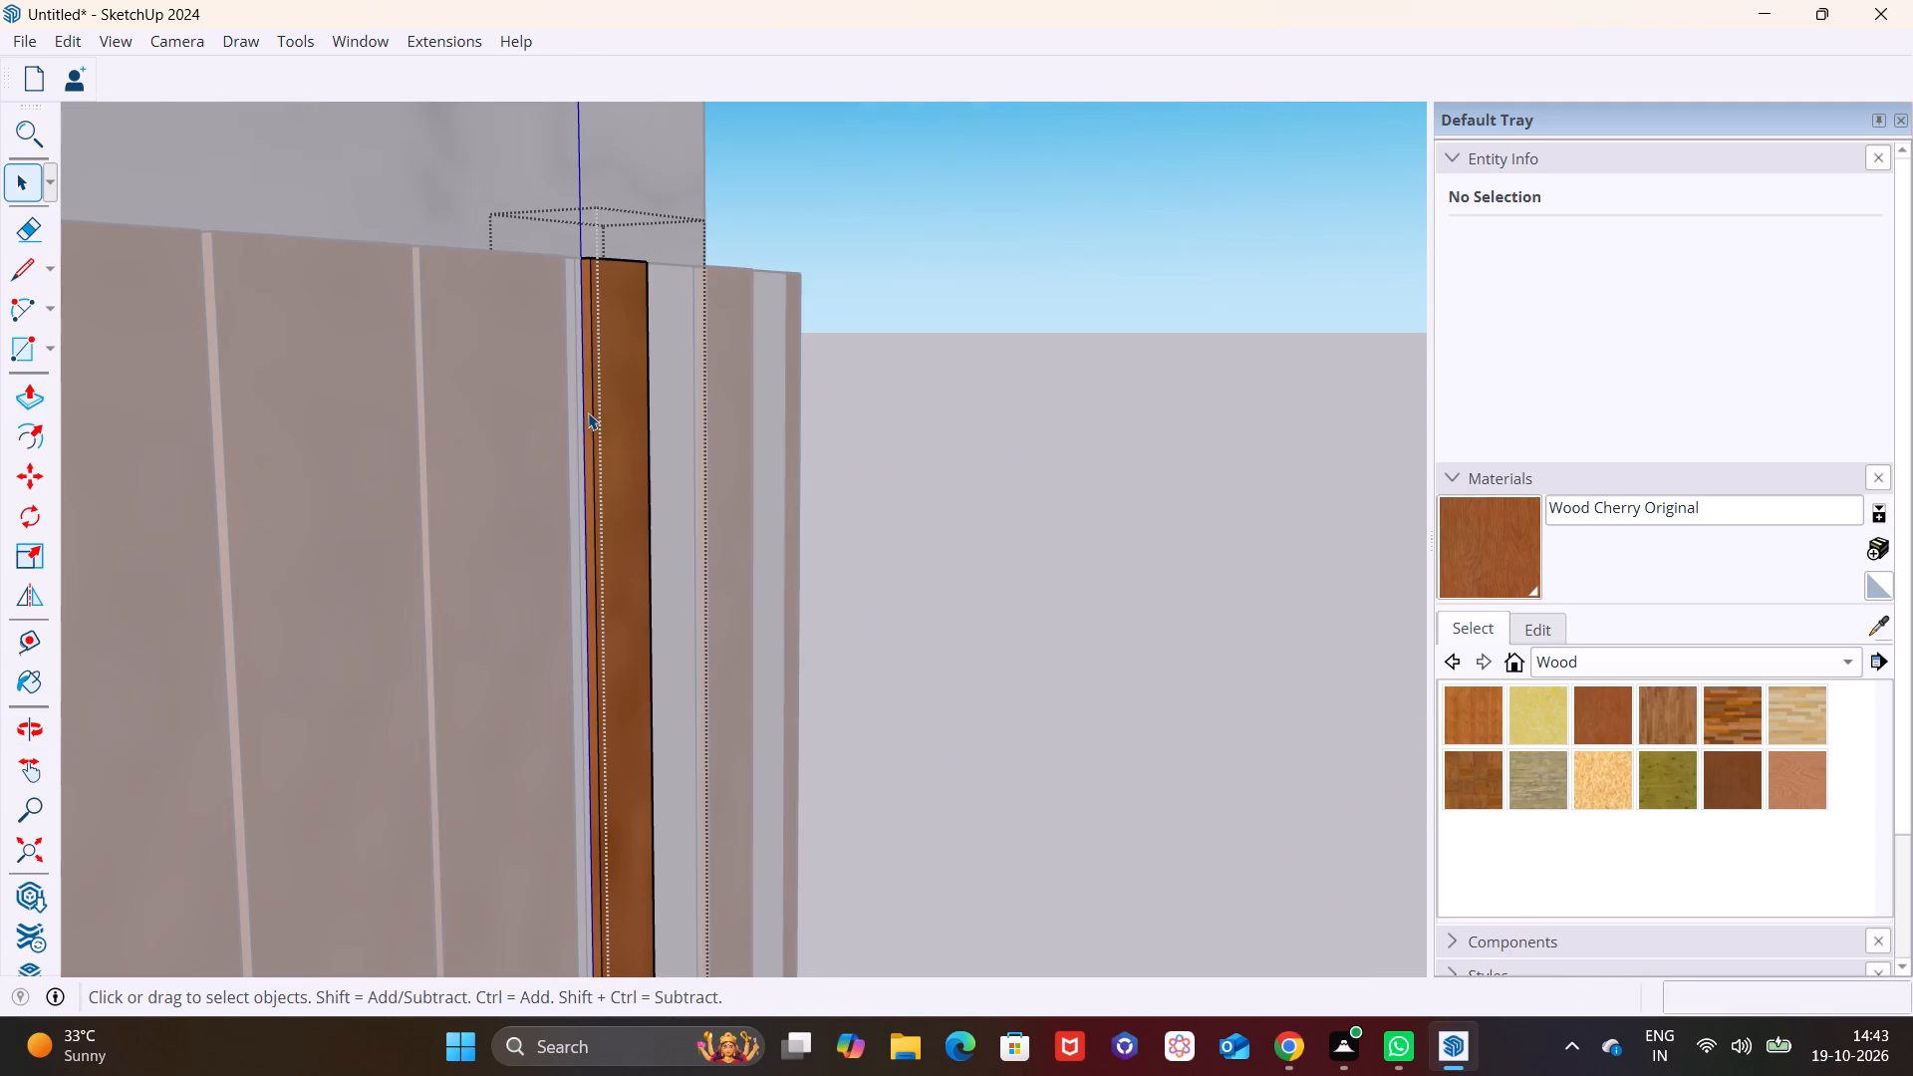
pyautogui.click(588, 412)
pyautogui.click(588, 412)
pyautogui.click(23, 384)
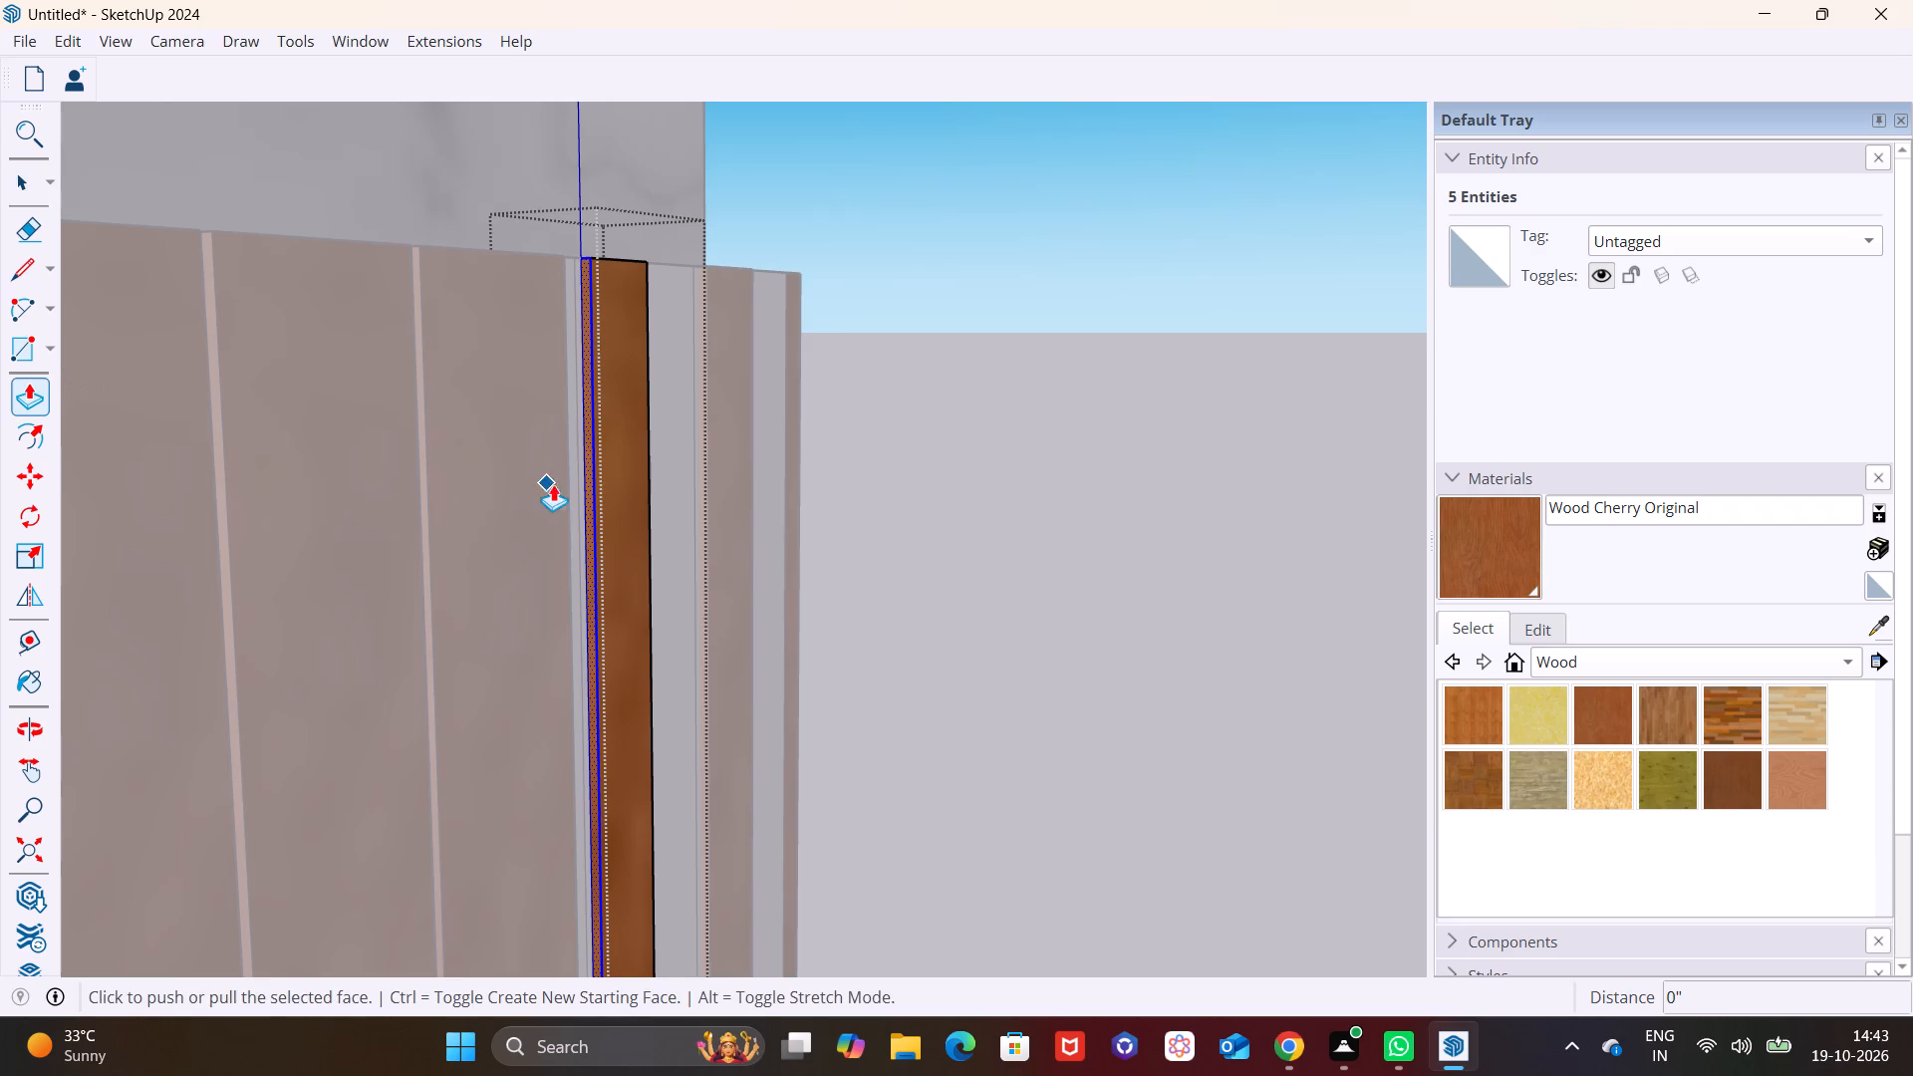
pyautogui.scroll(6, 578, 478)
pyautogui.click(593, 474)
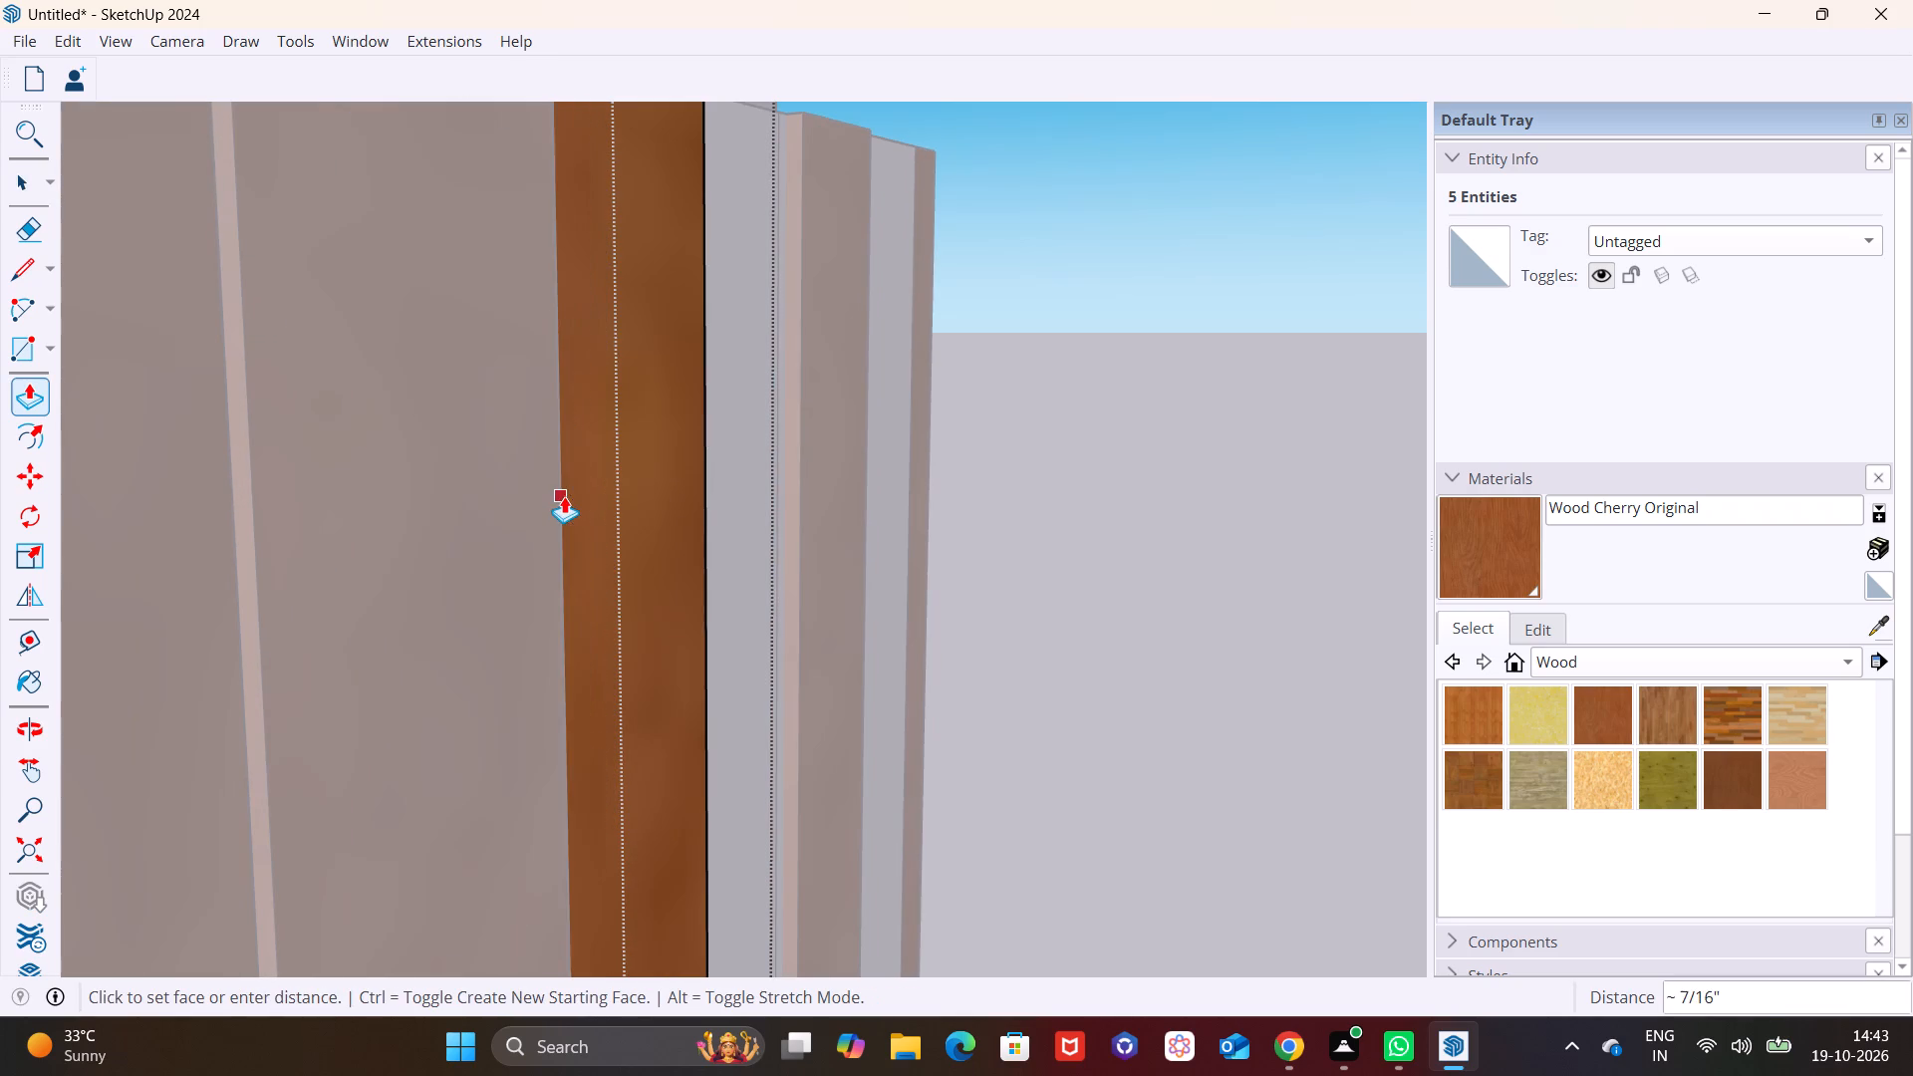
pyautogui.click(573, 491)
pyautogui.moveTo(807, 669); pyautogui.dragTo(341, 738, button='middle')
pyautogui.scroll(-3, 348, 582)
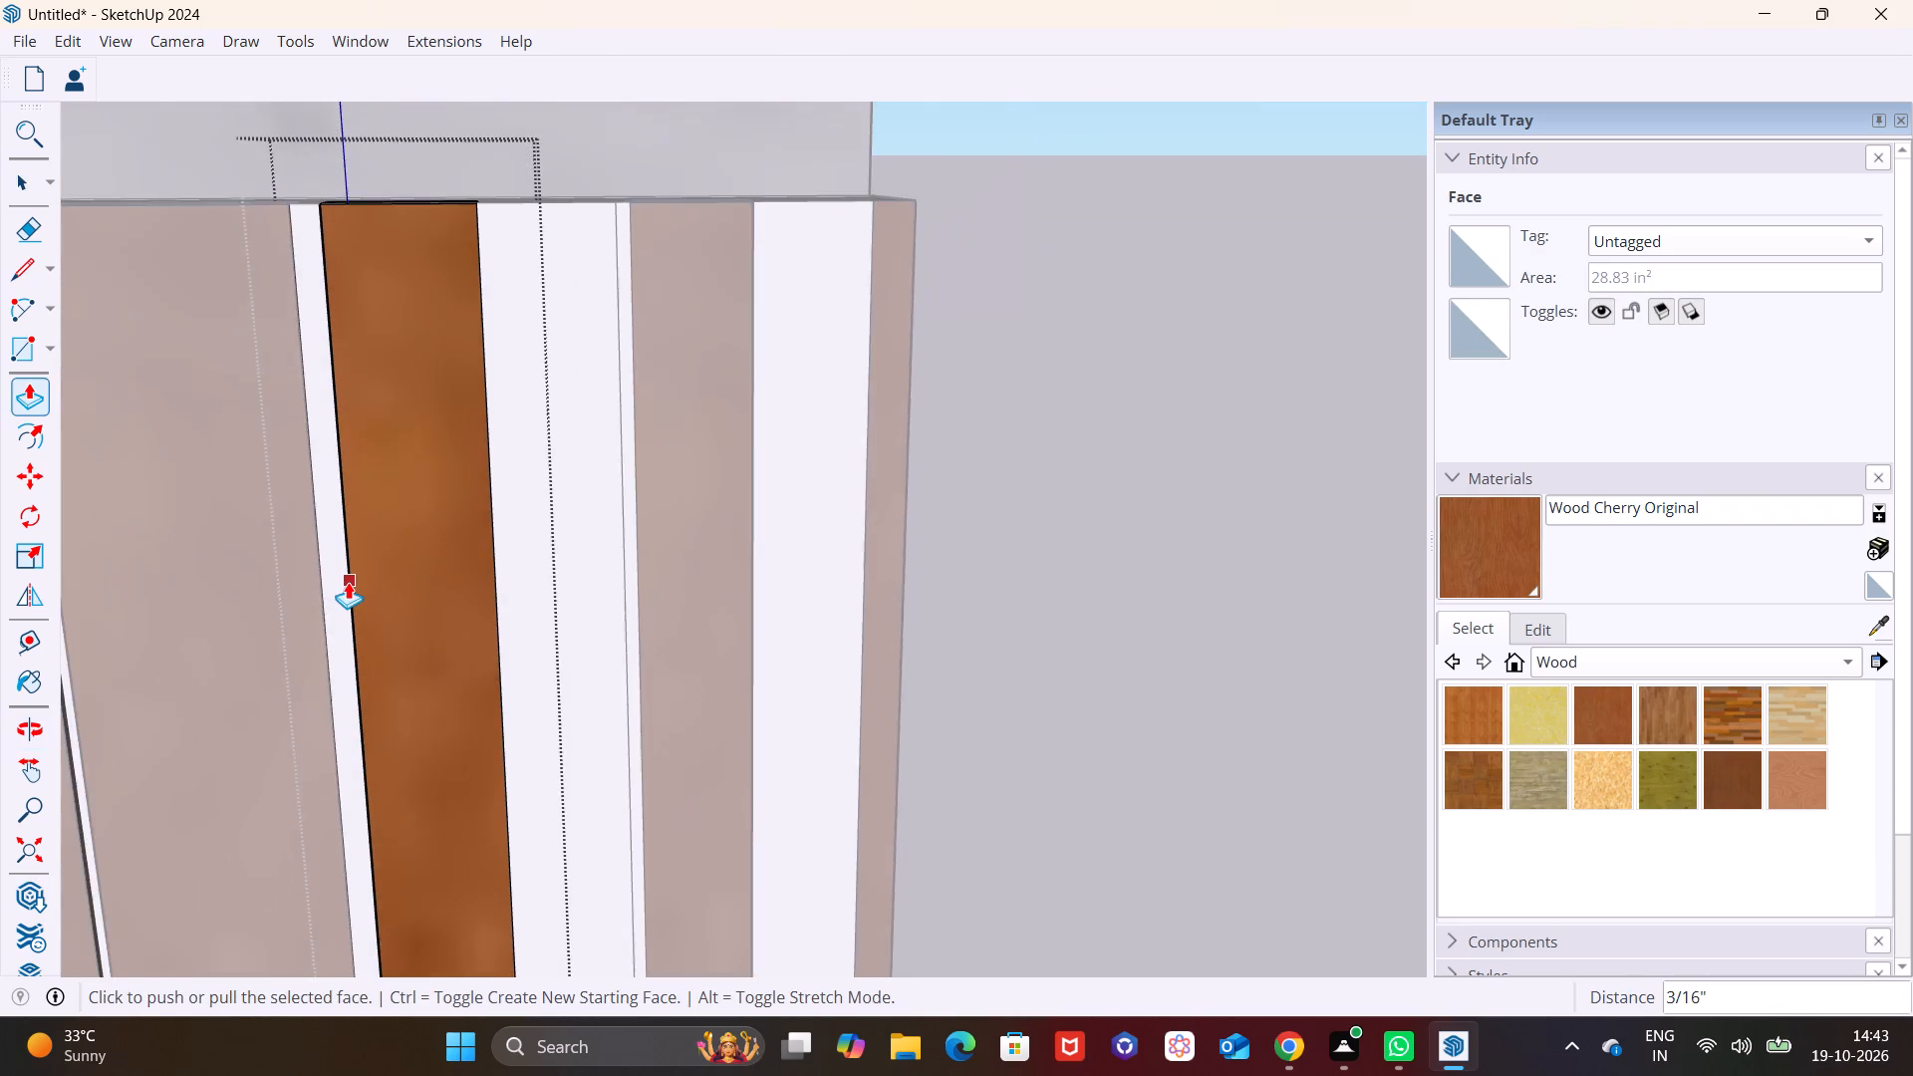
# Push/Pull the near side face of the second slat beyond the former marble strip further toward the first widened slat.
pyautogui.scroll(-2, 348, 582)
pyautogui.moveTo(320, 503); pyautogui.dragTo(668, 558, button='middle')
pyautogui.scroll(7, 717, 497)
pyautogui.moveTo(666, 276); pyautogui.dragTo(944, 358, button='middle')
pyautogui.scroll(3, 760, 344)
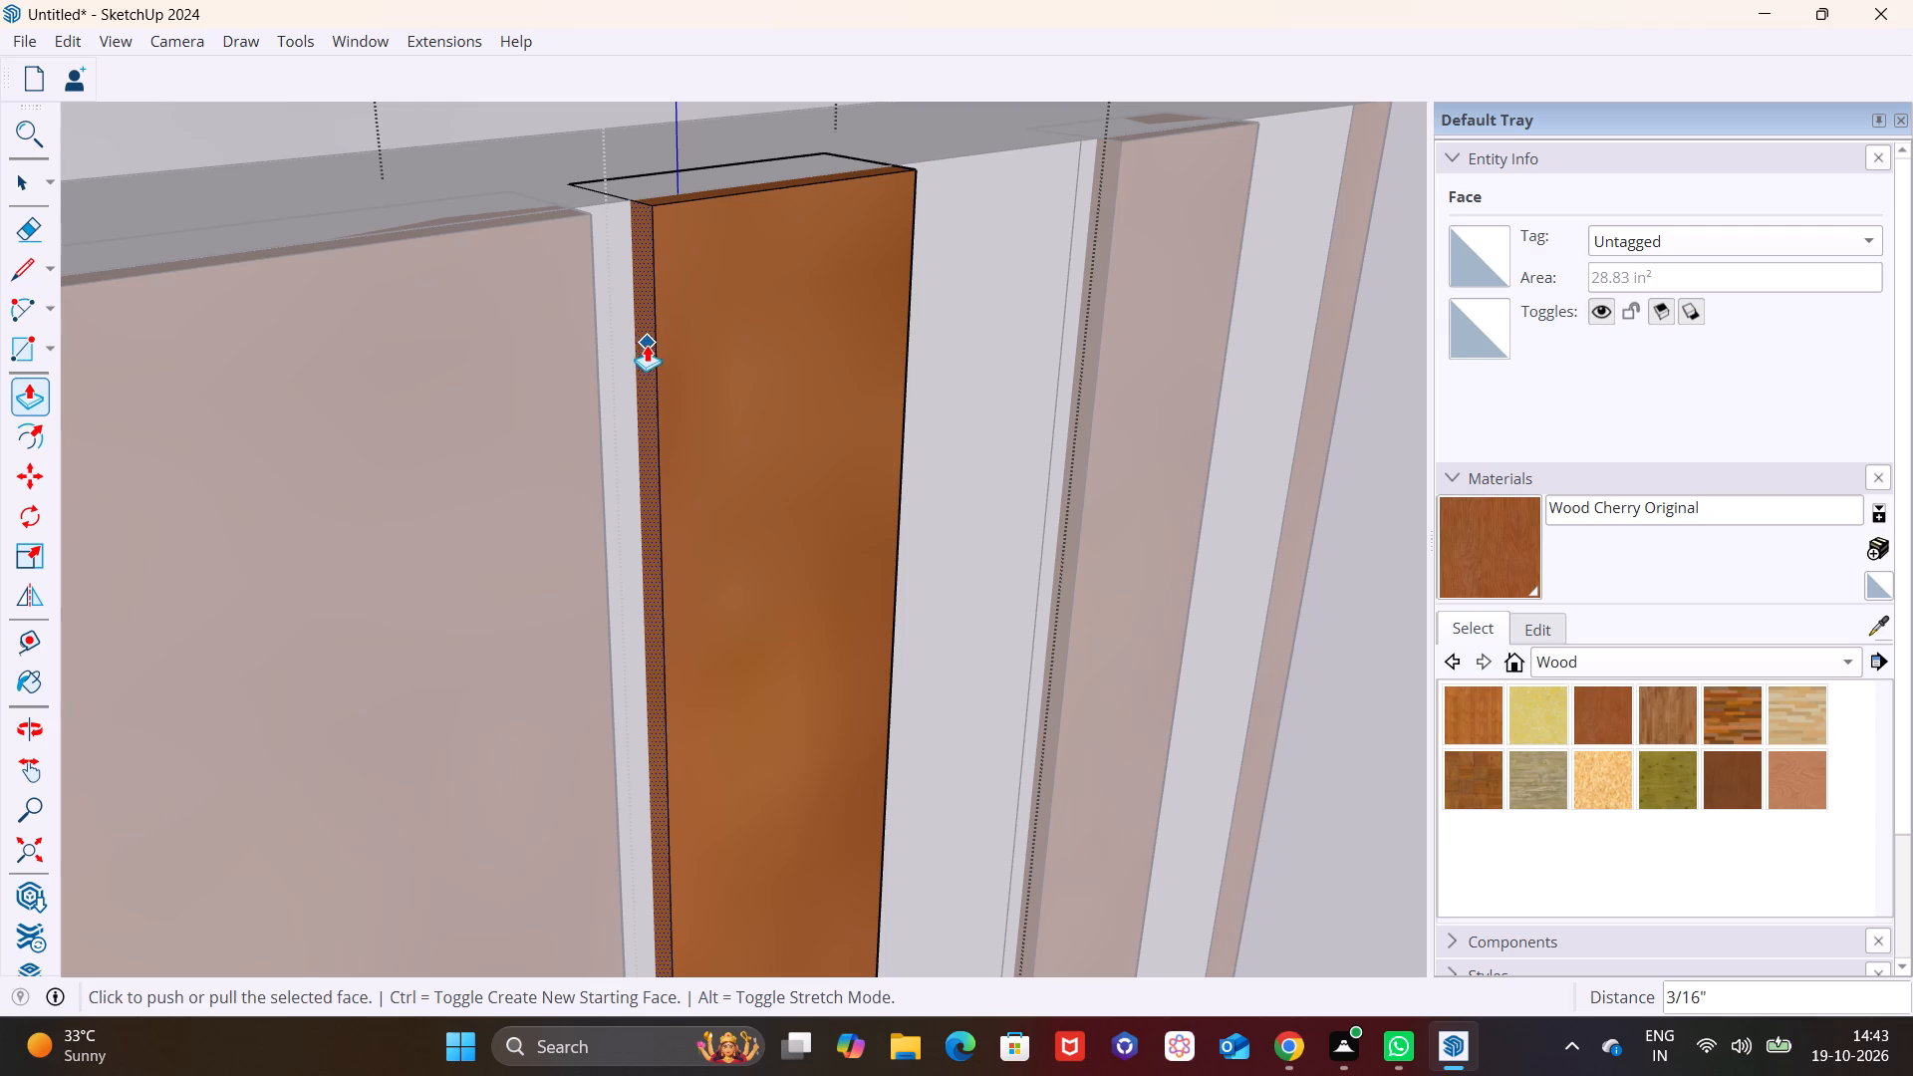
pyautogui.click(646, 348)
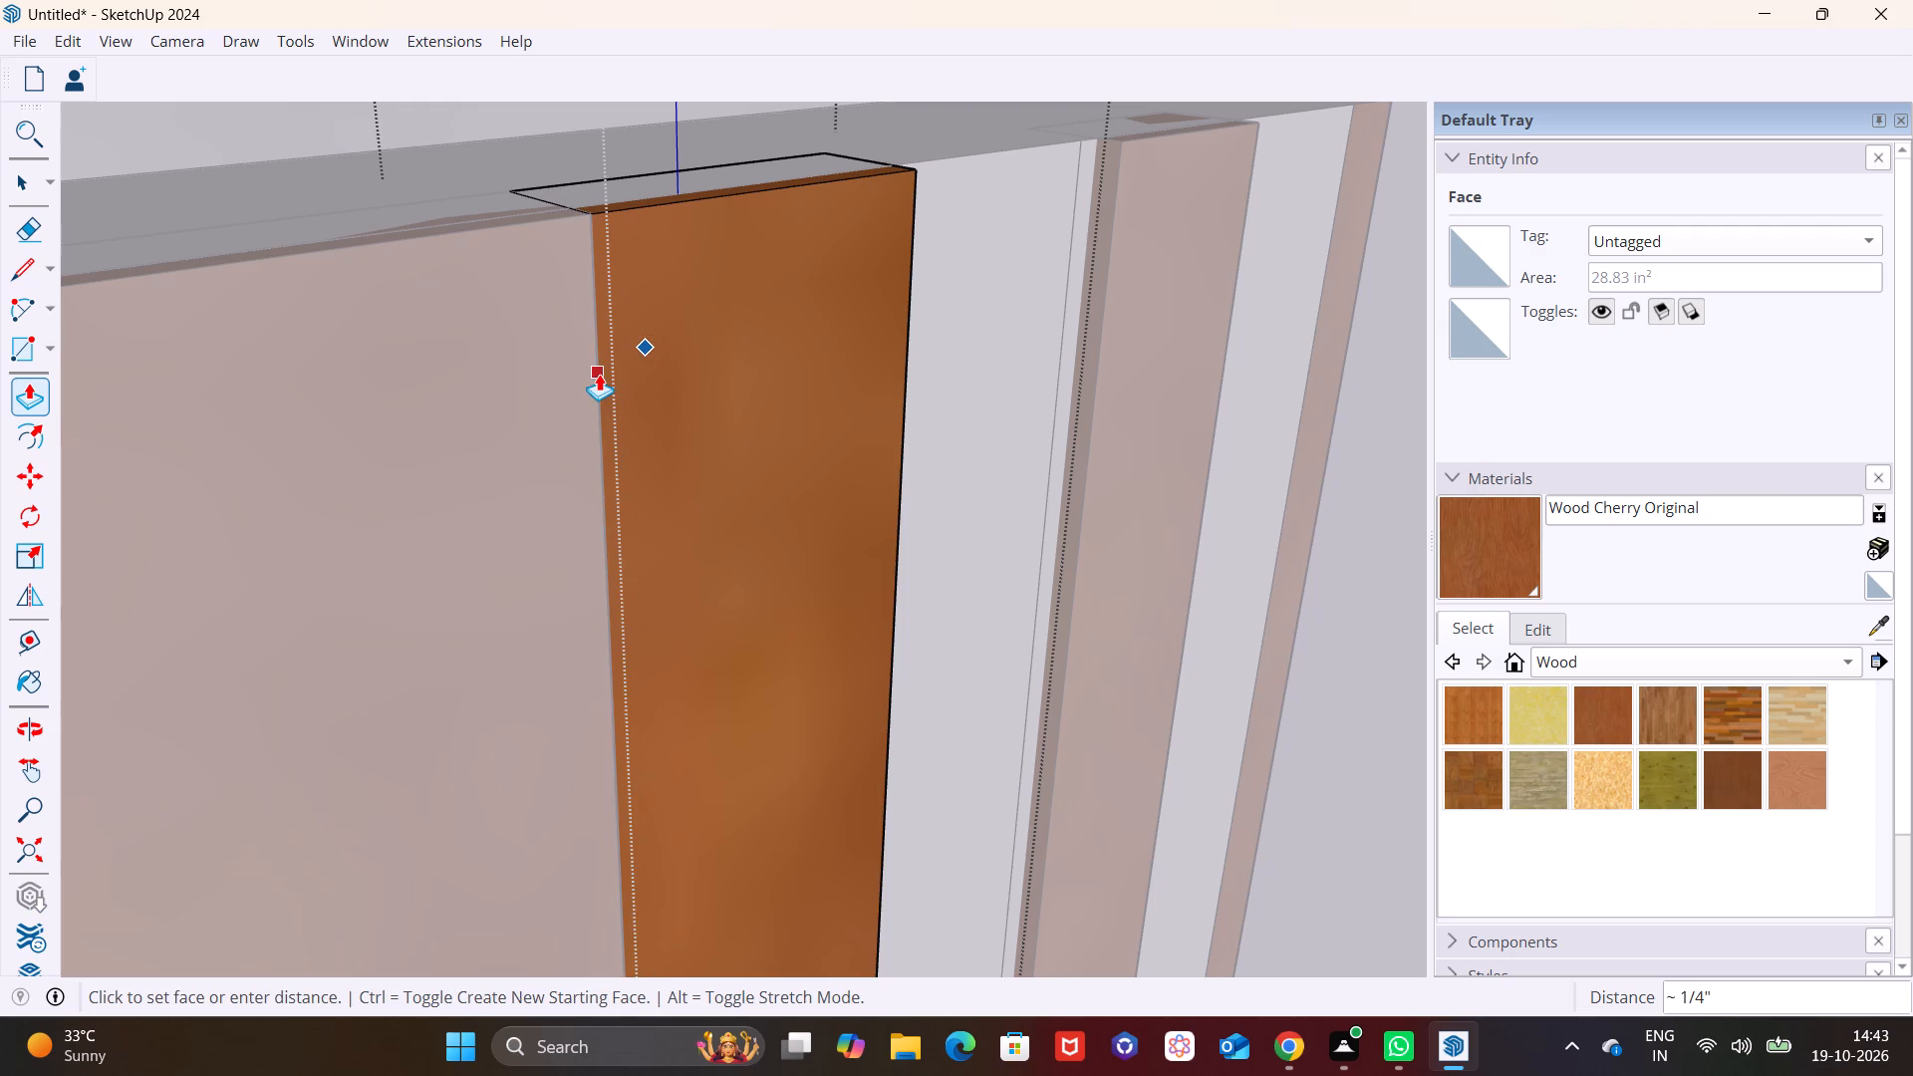
pyautogui.click(611, 367)
pyautogui.press('space')
pyautogui.scroll(-8, 925, 474)
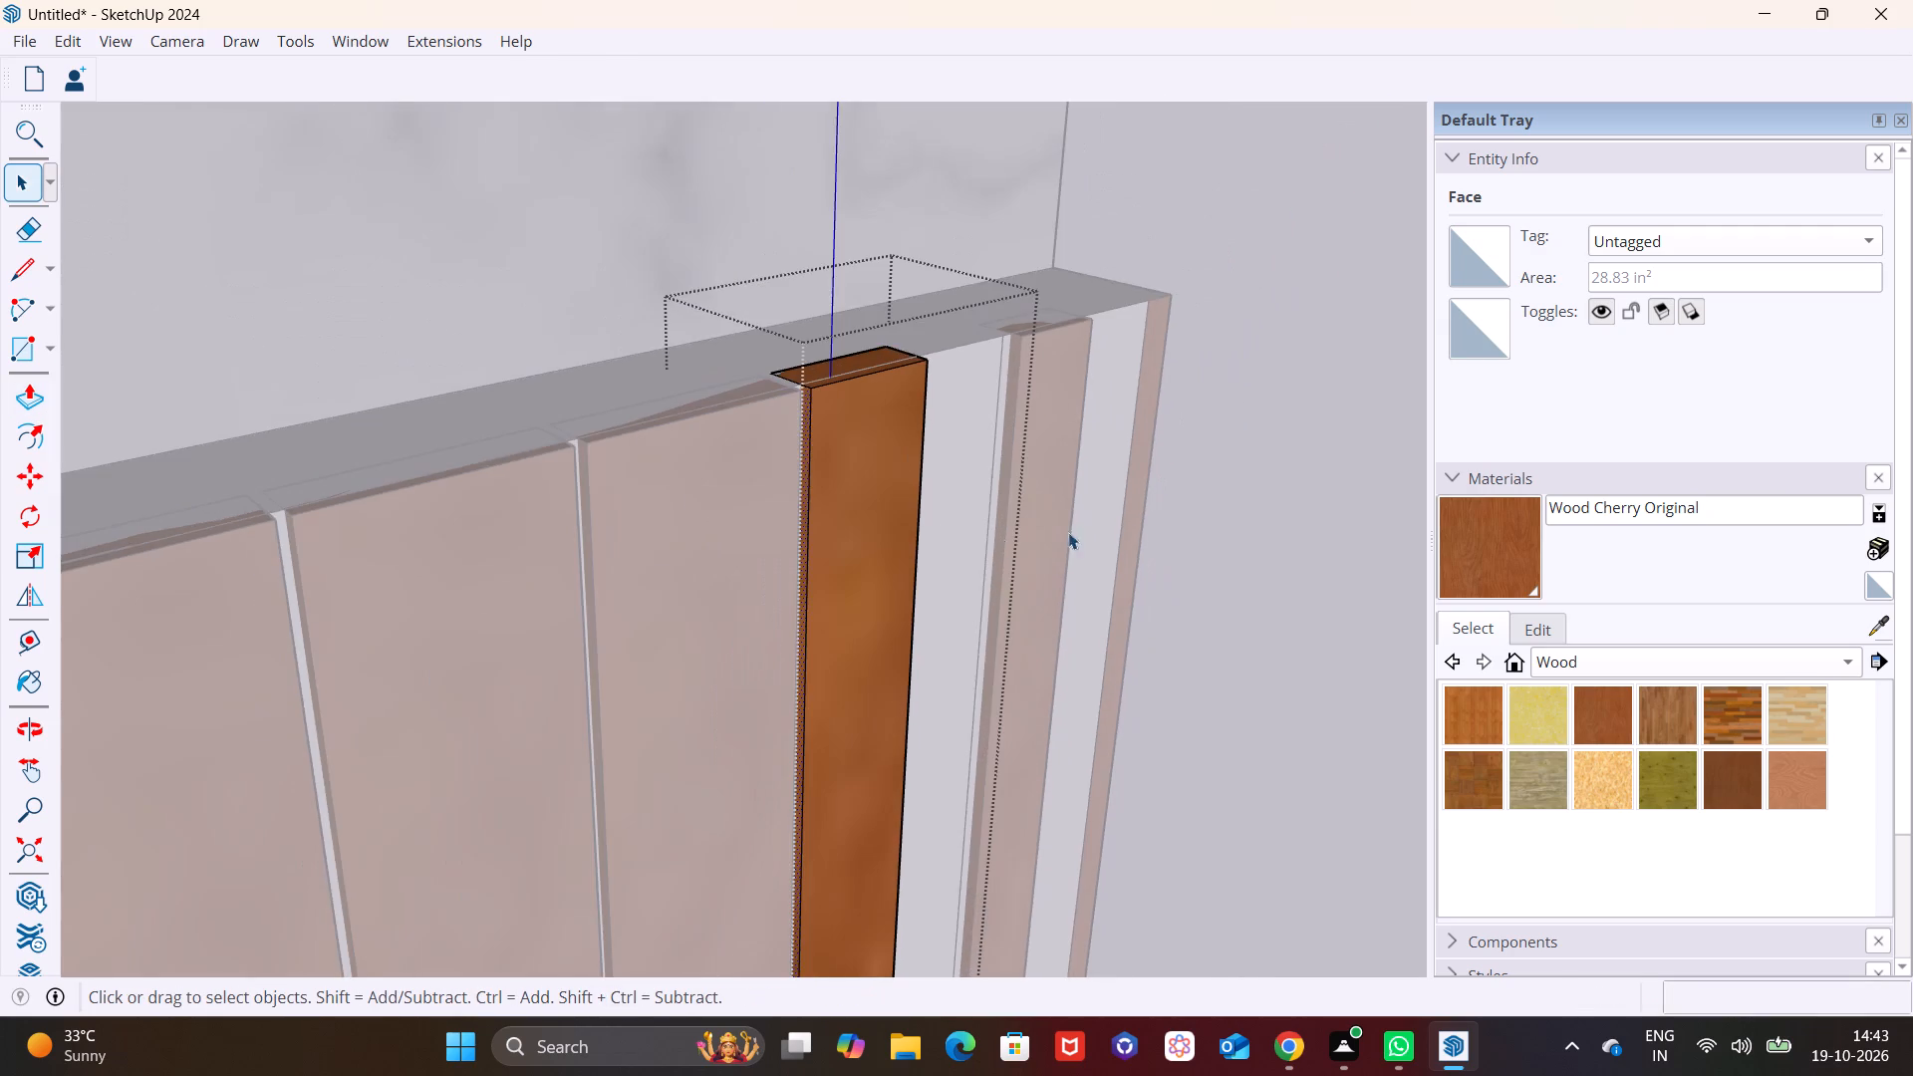
pyautogui.click(1198, 506)
# Push/Pull the outer side face of the second slat beyond the former marble strip by about 1/4", toward the last slat.
pyautogui.moveTo(1013, 598); pyautogui.dragTo(248, 608, button='middle')
pyautogui.keyDown('shift'); pyautogui.moveTo(861, 676); pyautogui.dragTo(606, 556, button='middle'); pyautogui.keyUp('shift')
pyautogui.scroll(3, 743, 472)
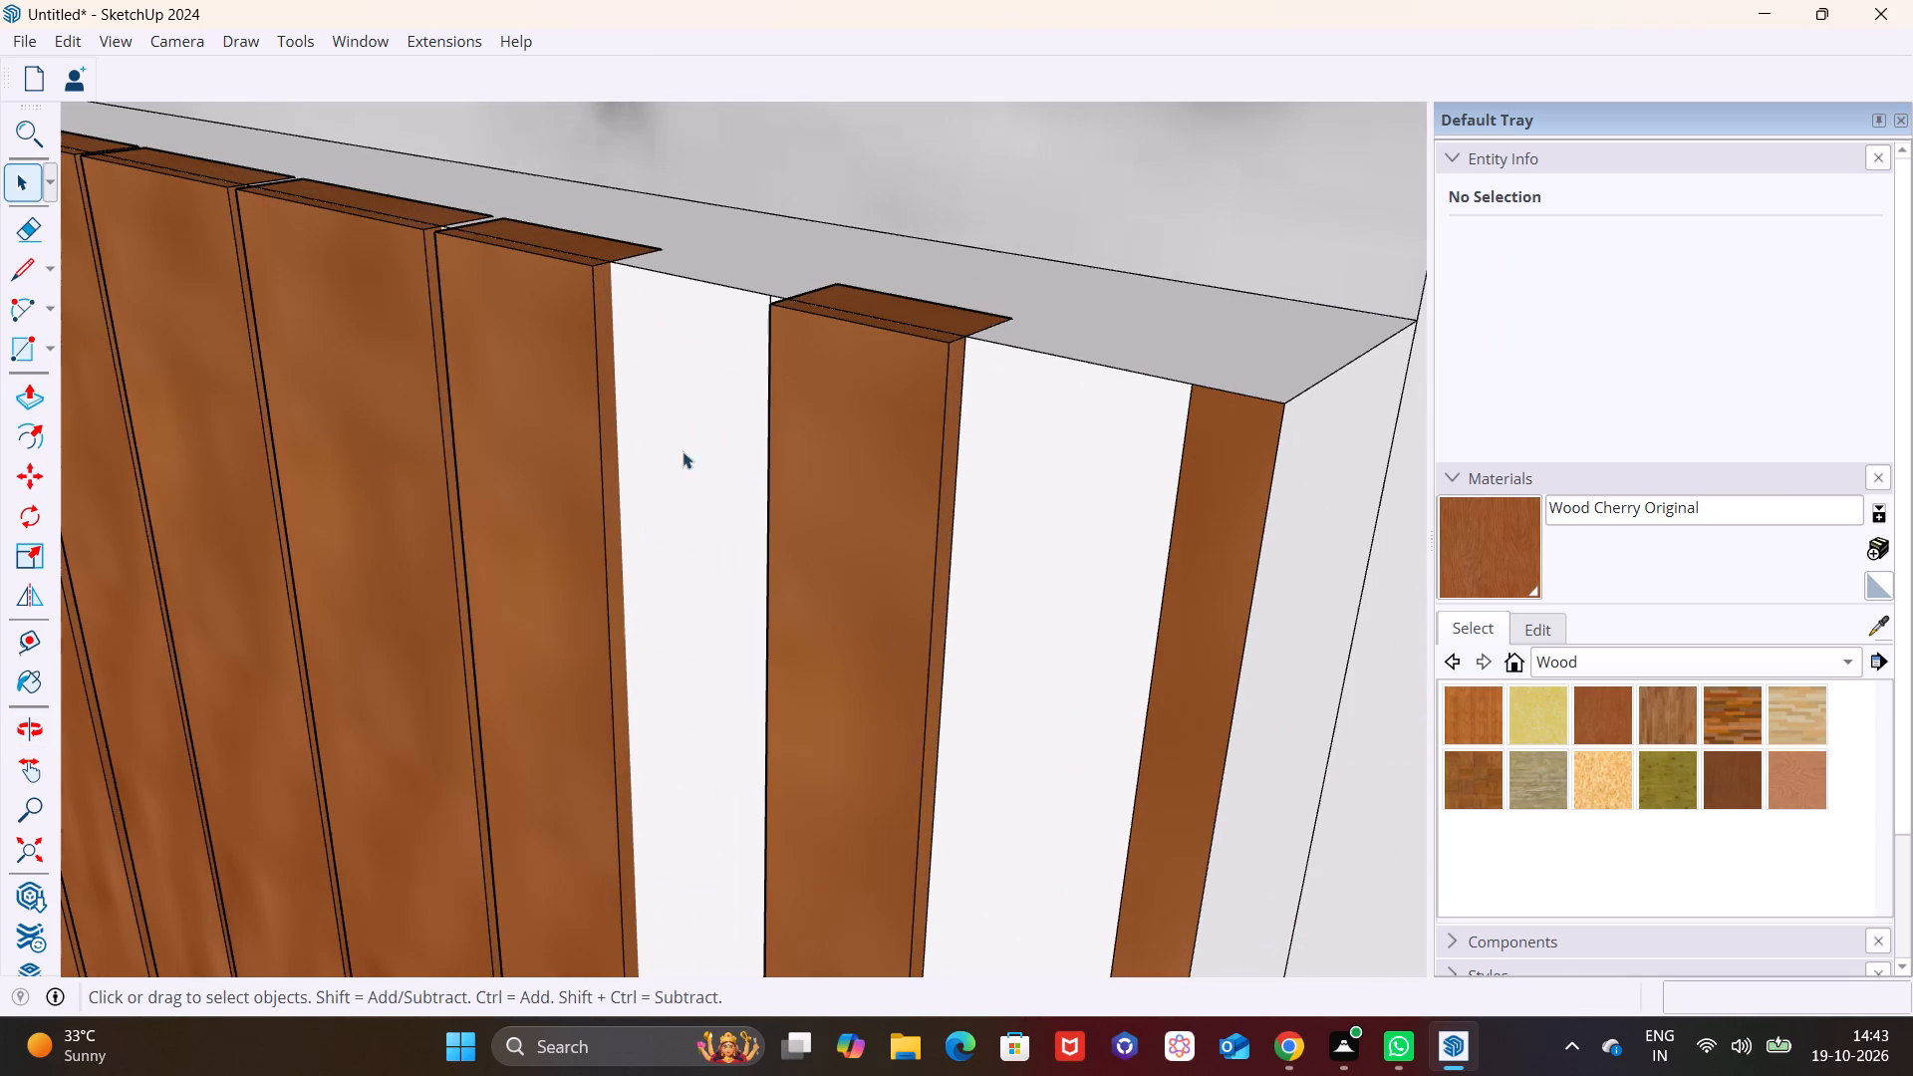
pyautogui.click(613, 413)
pyautogui.tripleClick(609, 420)
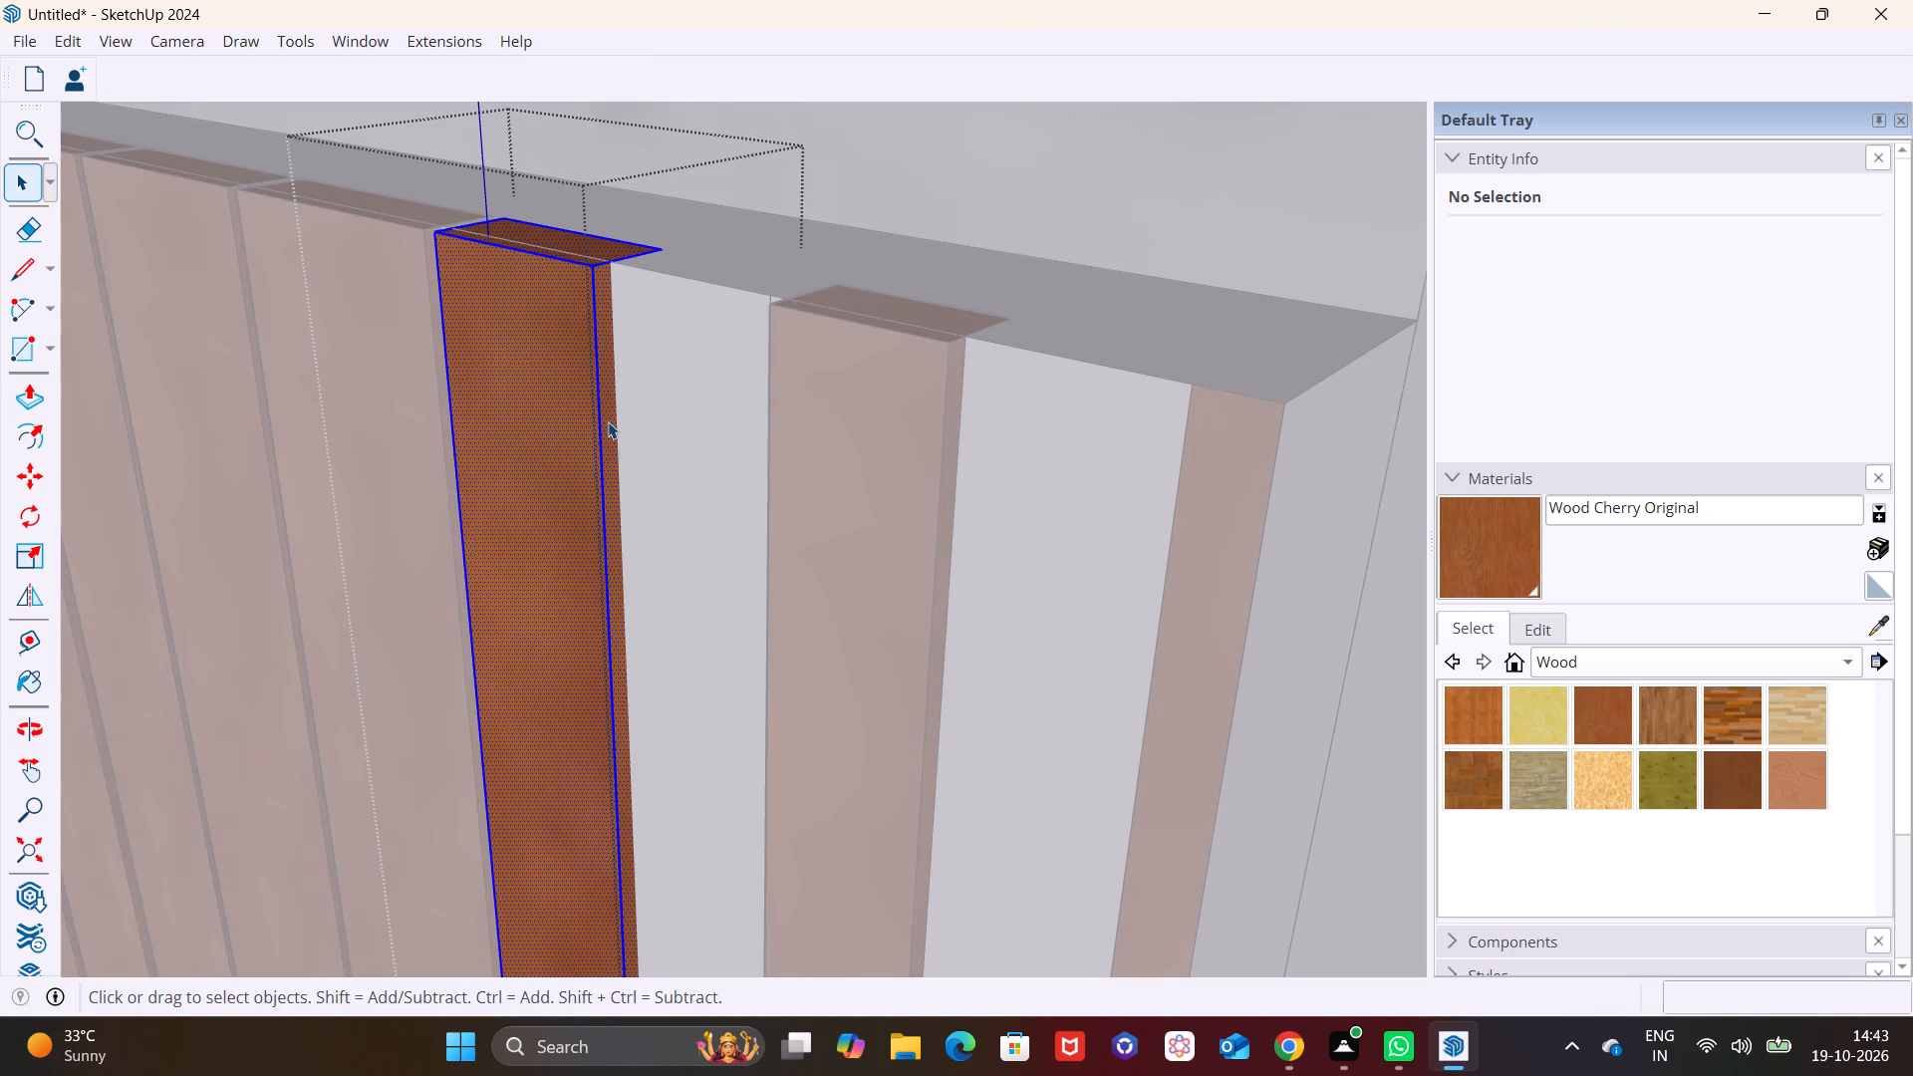
pyautogui.click(608, 421)
pyautogui.click(608, 444)
pyautogui.click(21, 394)
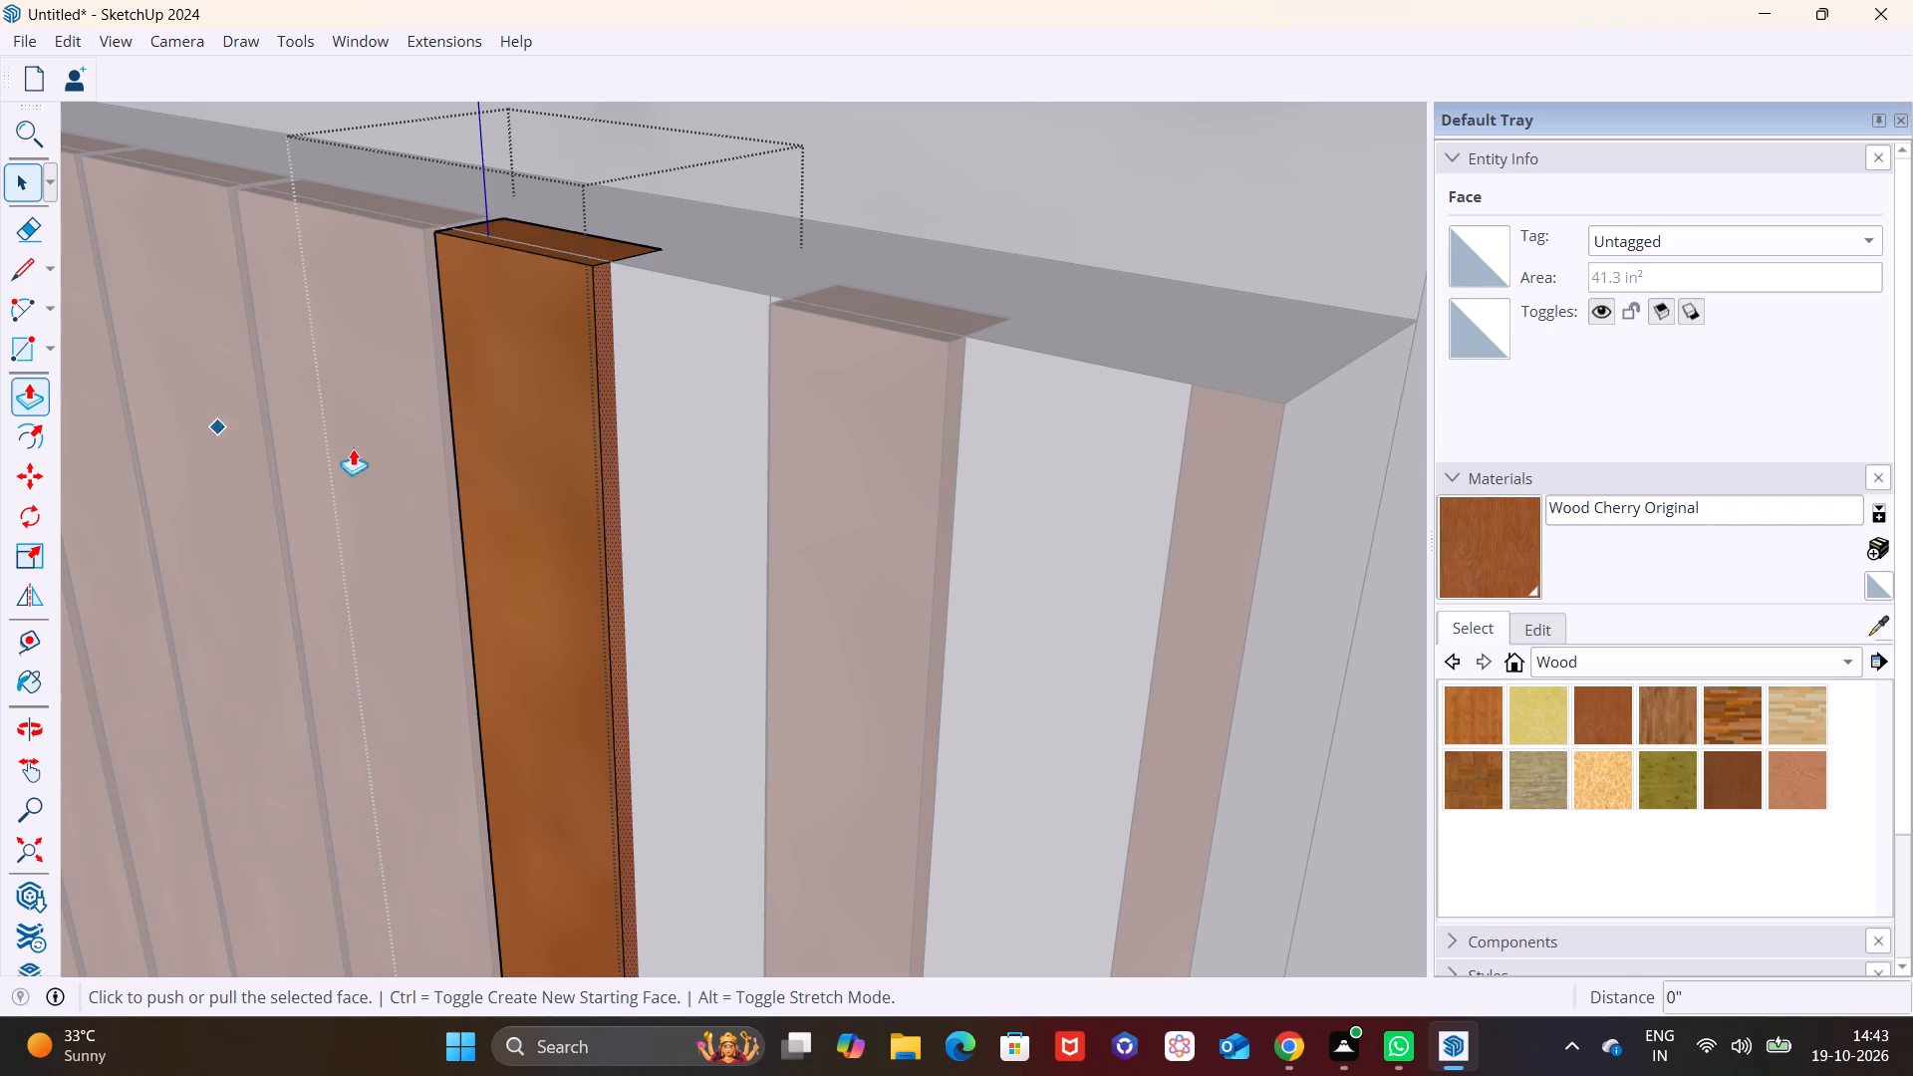
pyautogui.click(608, 494)
pyautogui.click(640, 490)
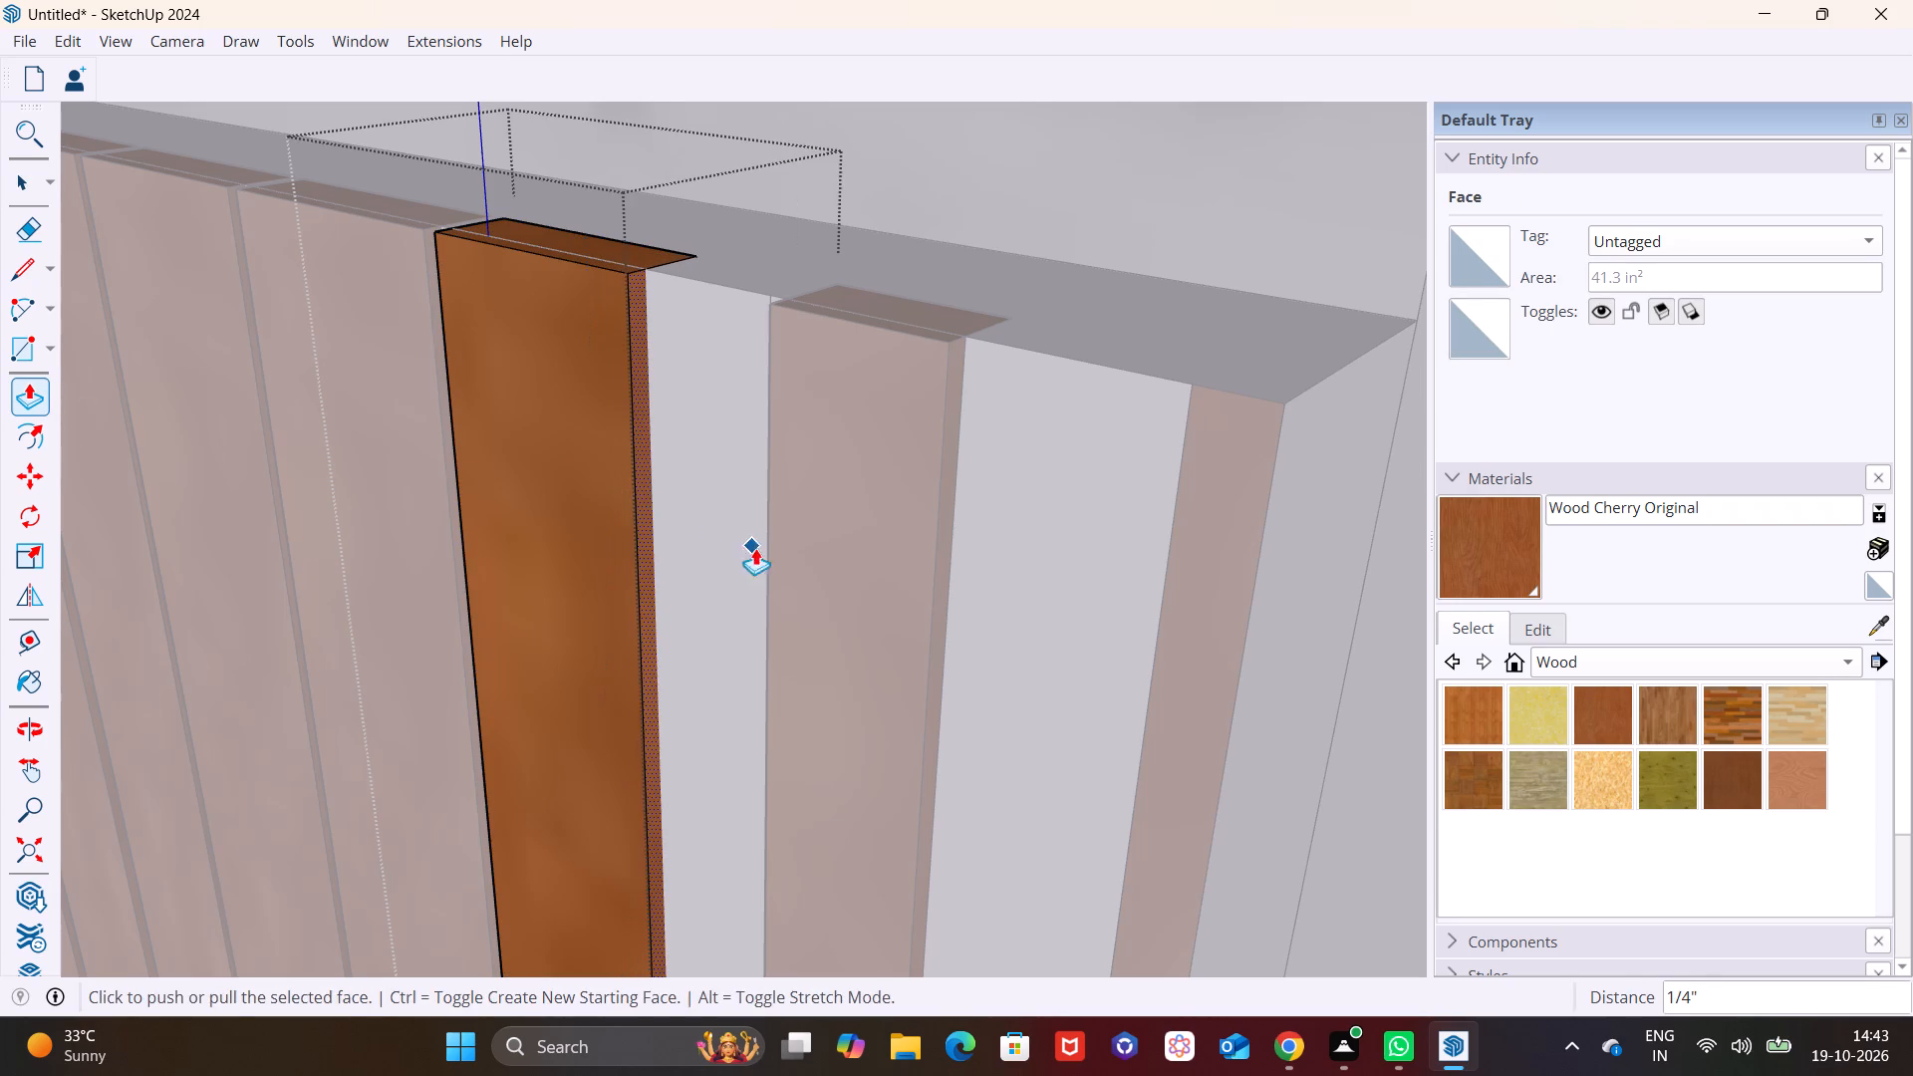
pyautogui.moveTo(826, 575); pyautogui.dragTo(1193, 527, button='middle')
pyautogui.press('space')
pyautogui.click(1345, 595)
# Push/Pull the near side face of the last slat outward by about 3/4", toward the second slat.
pyautogui.moveTo(827, 658); pyautogui.dragTo(1329, 616, button='middle')
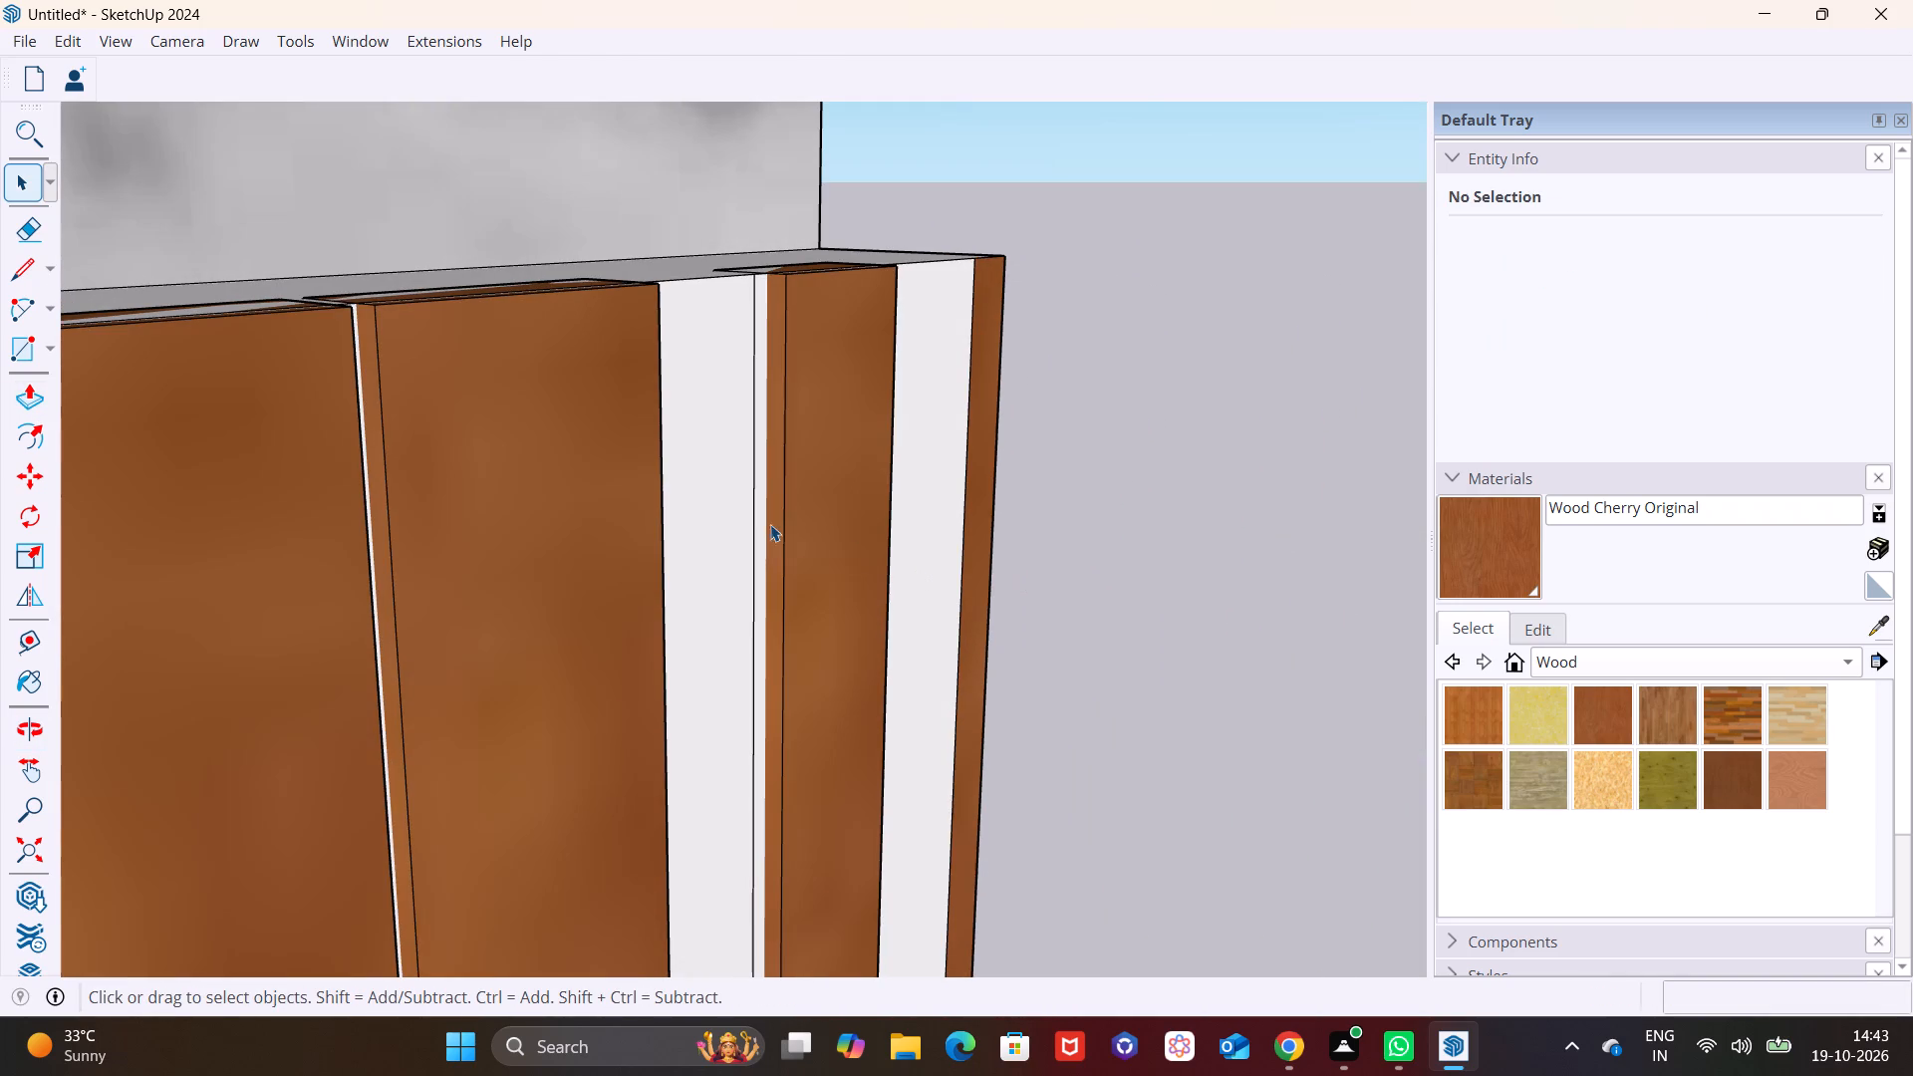
pyautogui.click(769, 514)
pyautogui.doubleClick(772, 500)
pyautogui.doubleClick(774, 493)
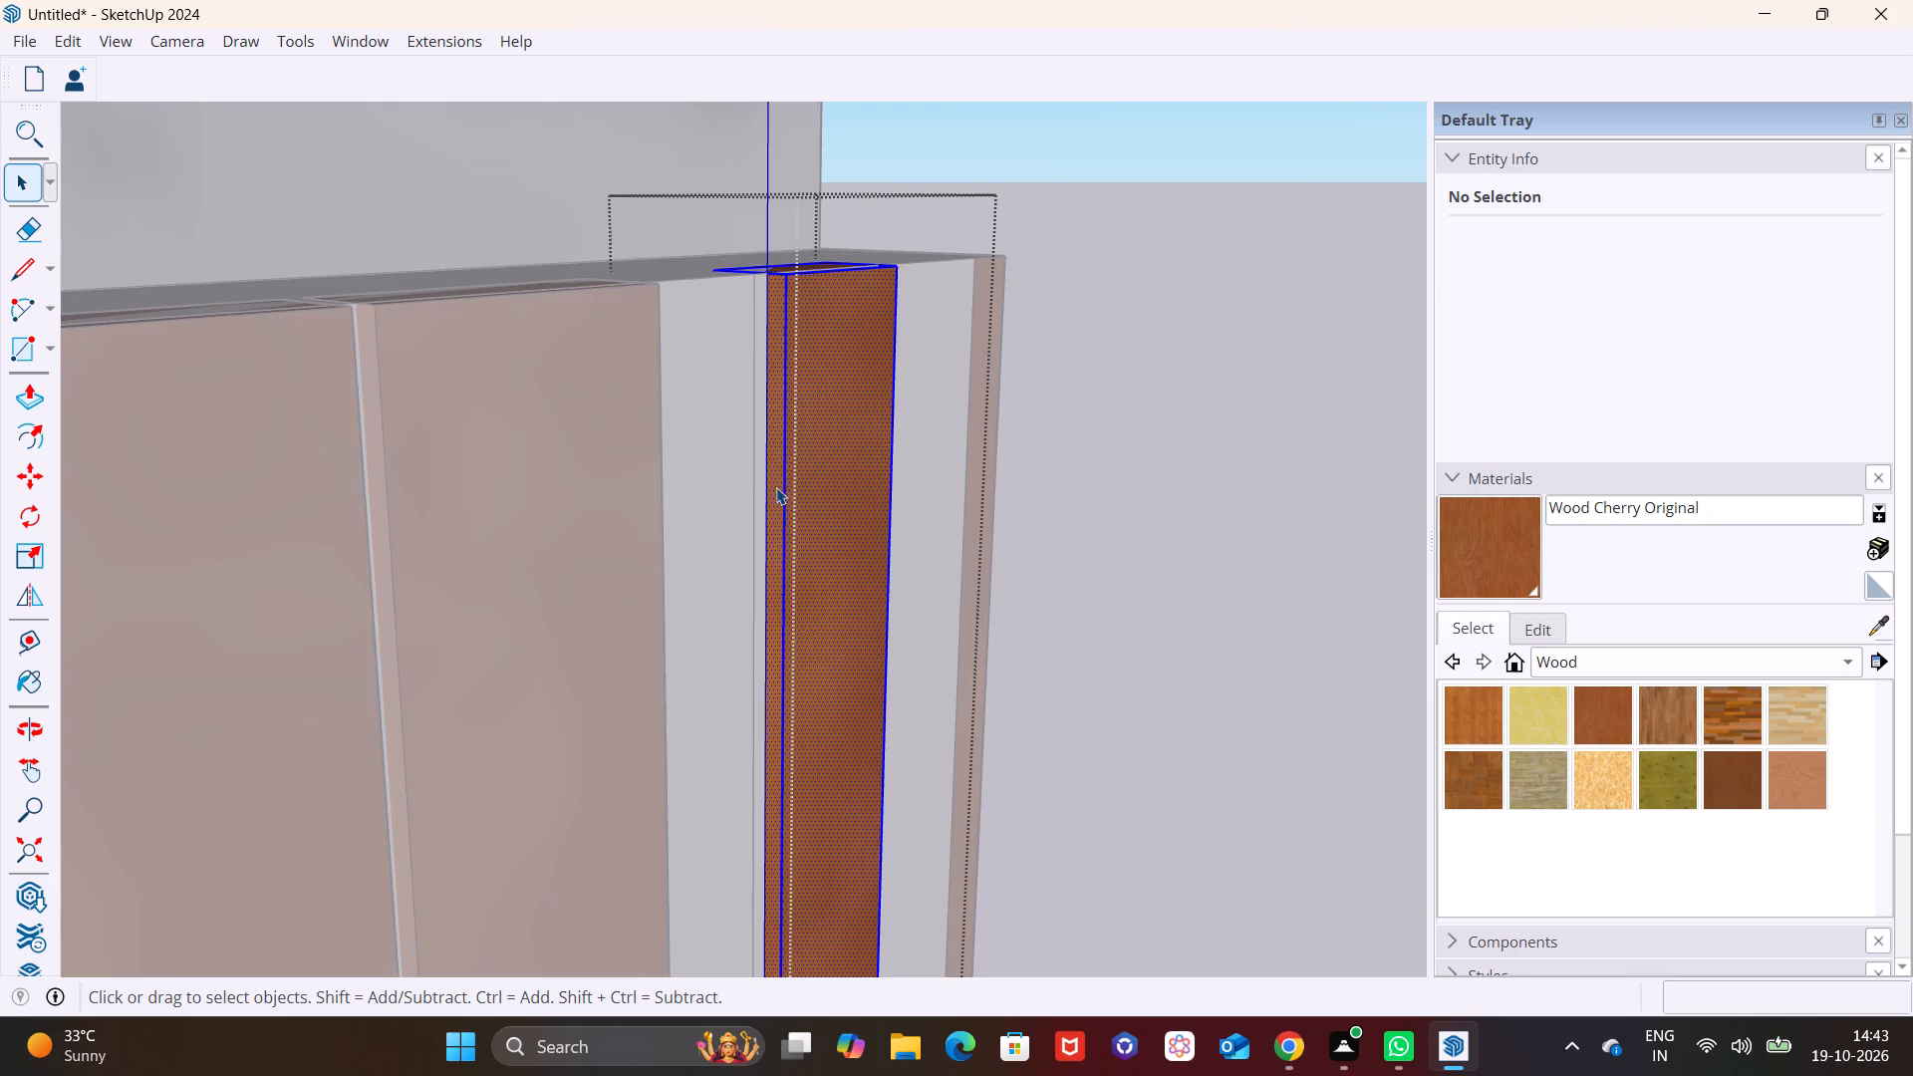
pyautogui.click(781, 481)
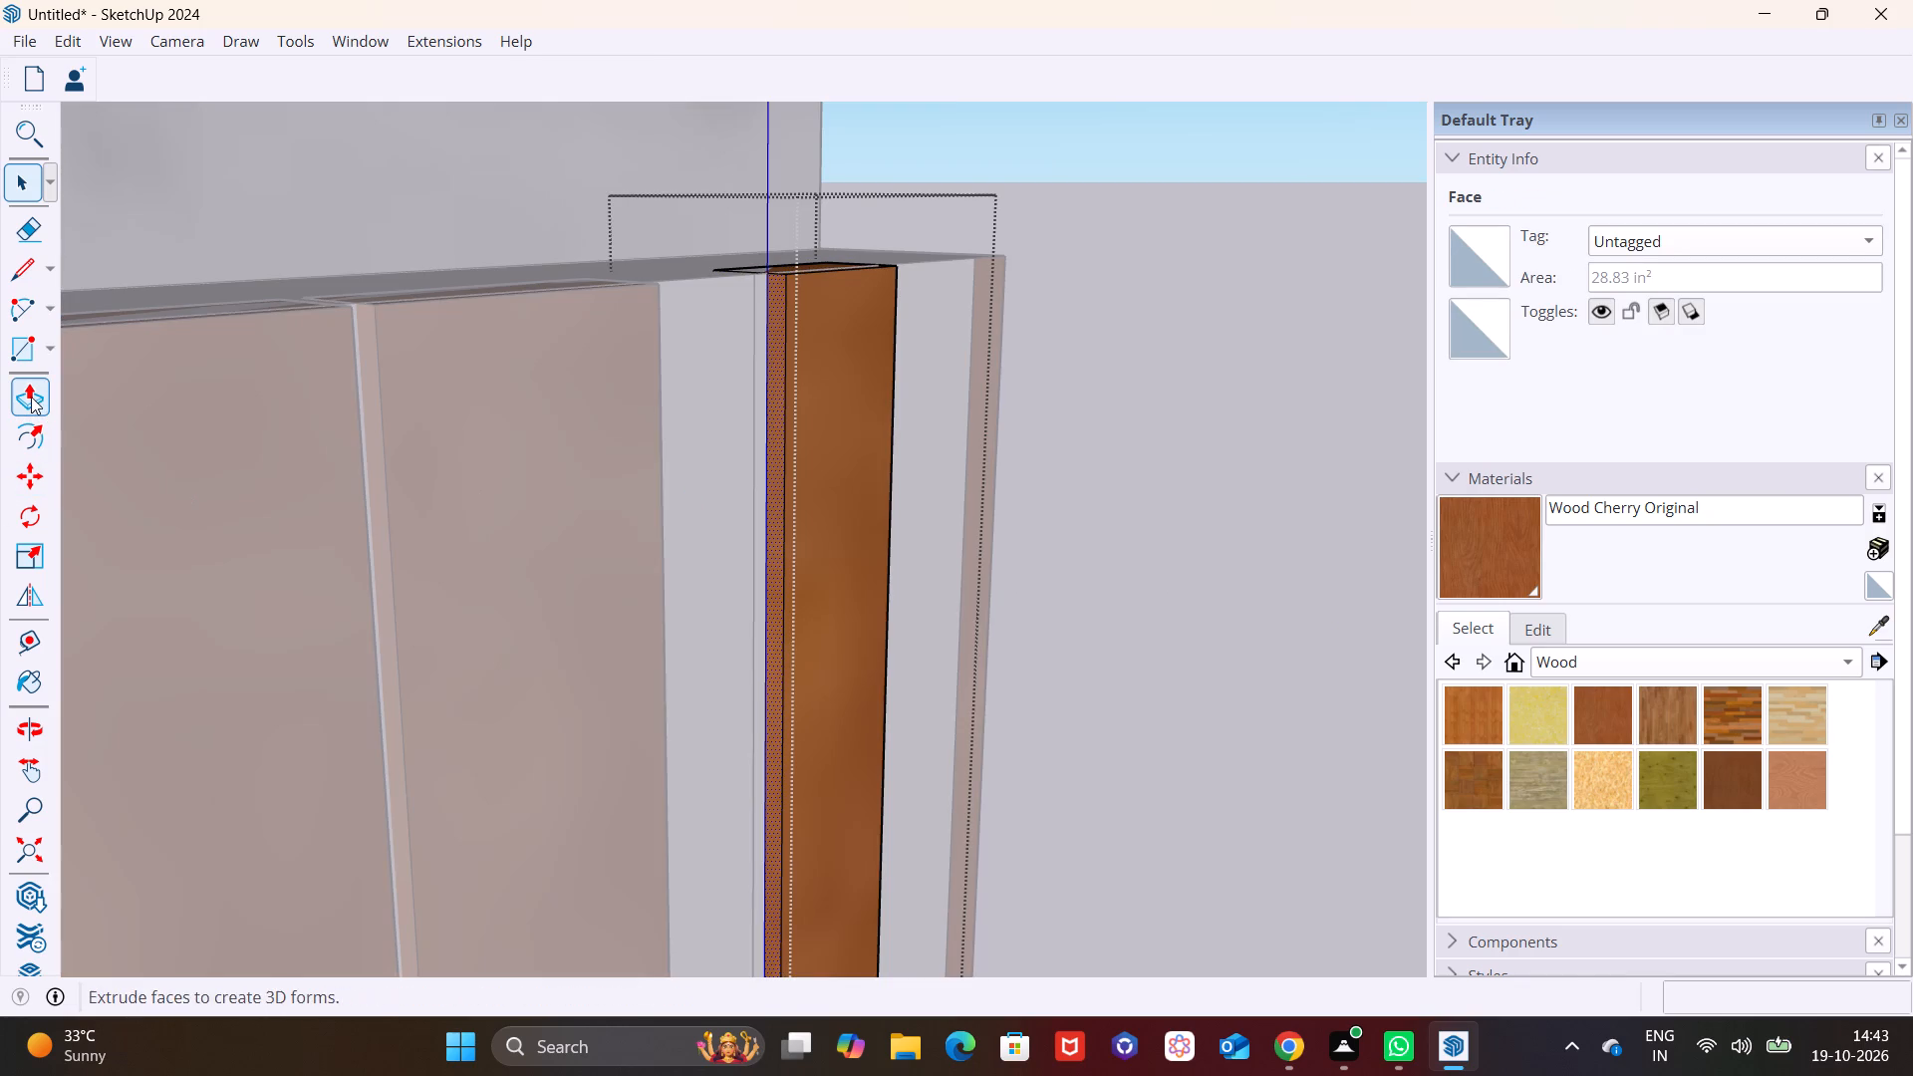
pyautogui.click(31, 397)
pyautogui.click(777, 505)
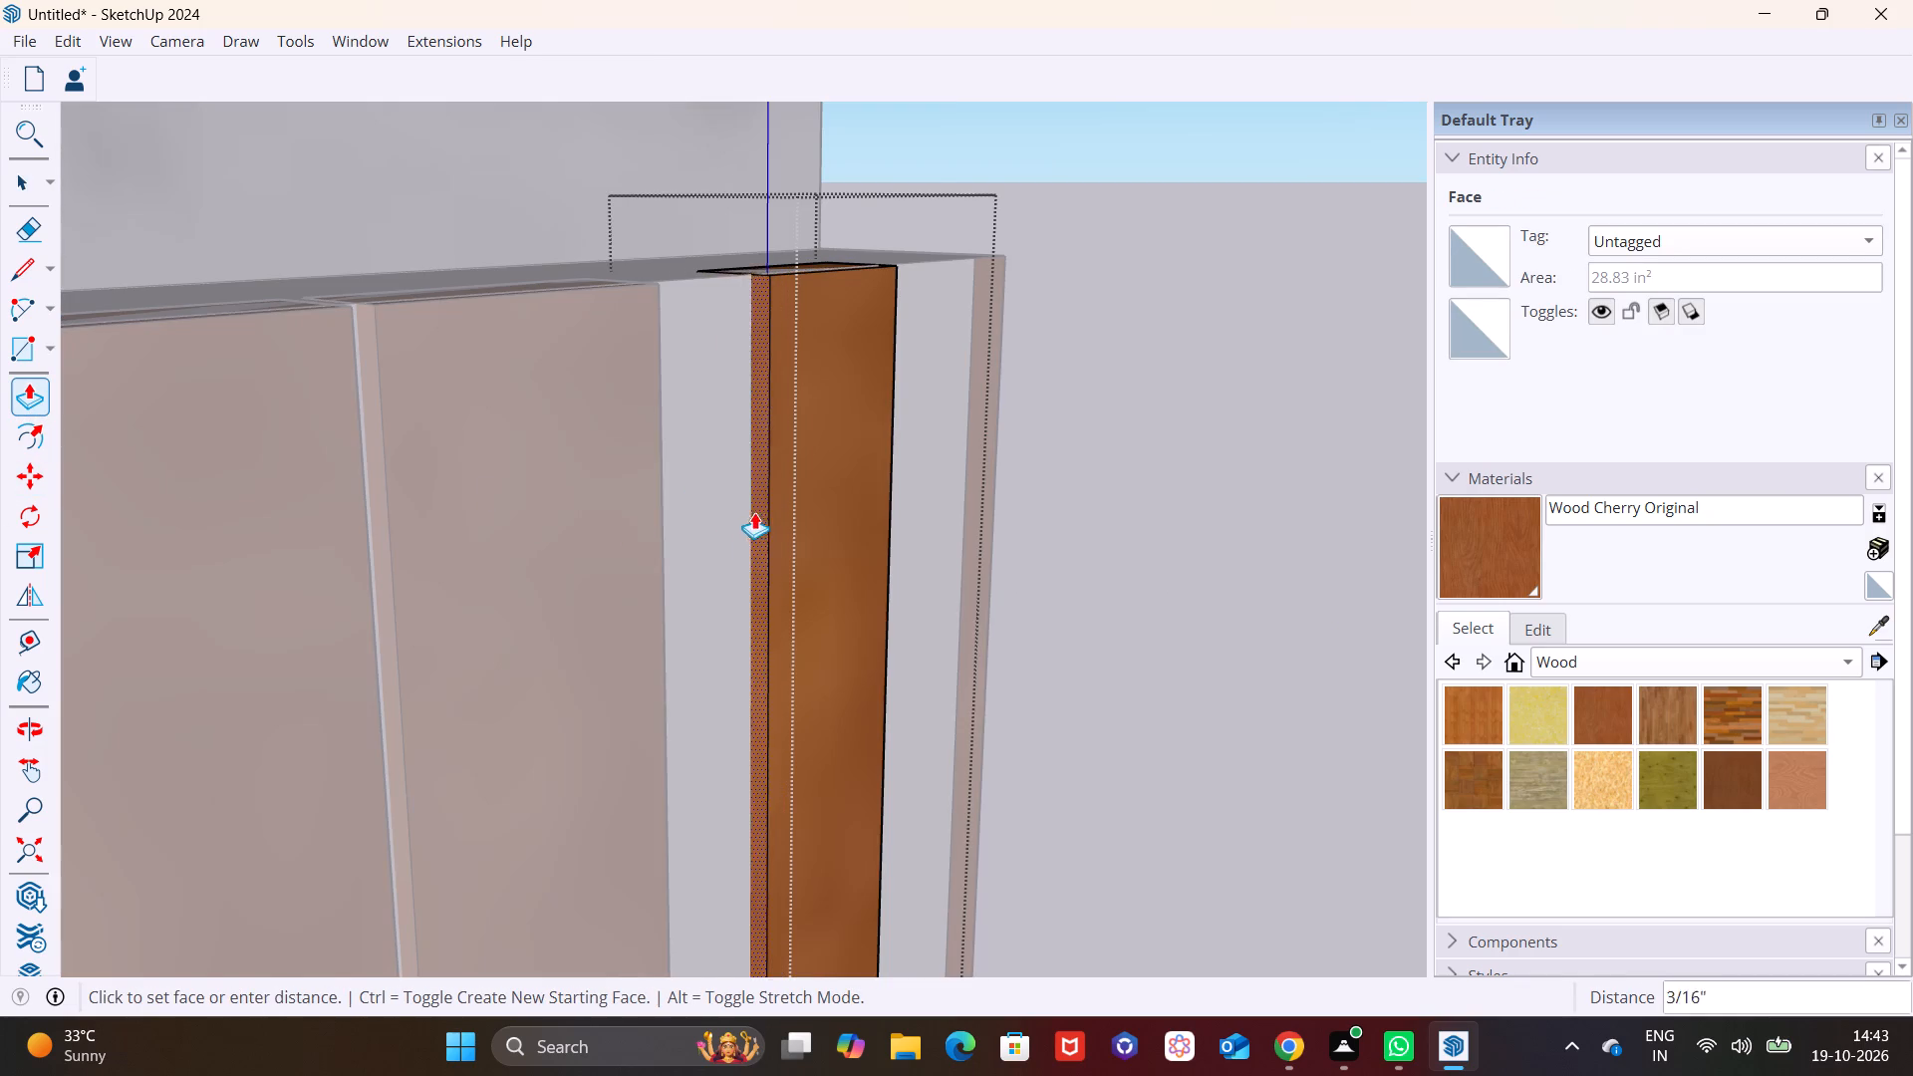
pyautogui.click(681, 539)
# Push/Pull the last slat's near side face a further 1/16" or so toward the neighbouring slat.
pyautogui.moveTo(832, 575); pyautogui.dragTo(549, 592, button='middle')
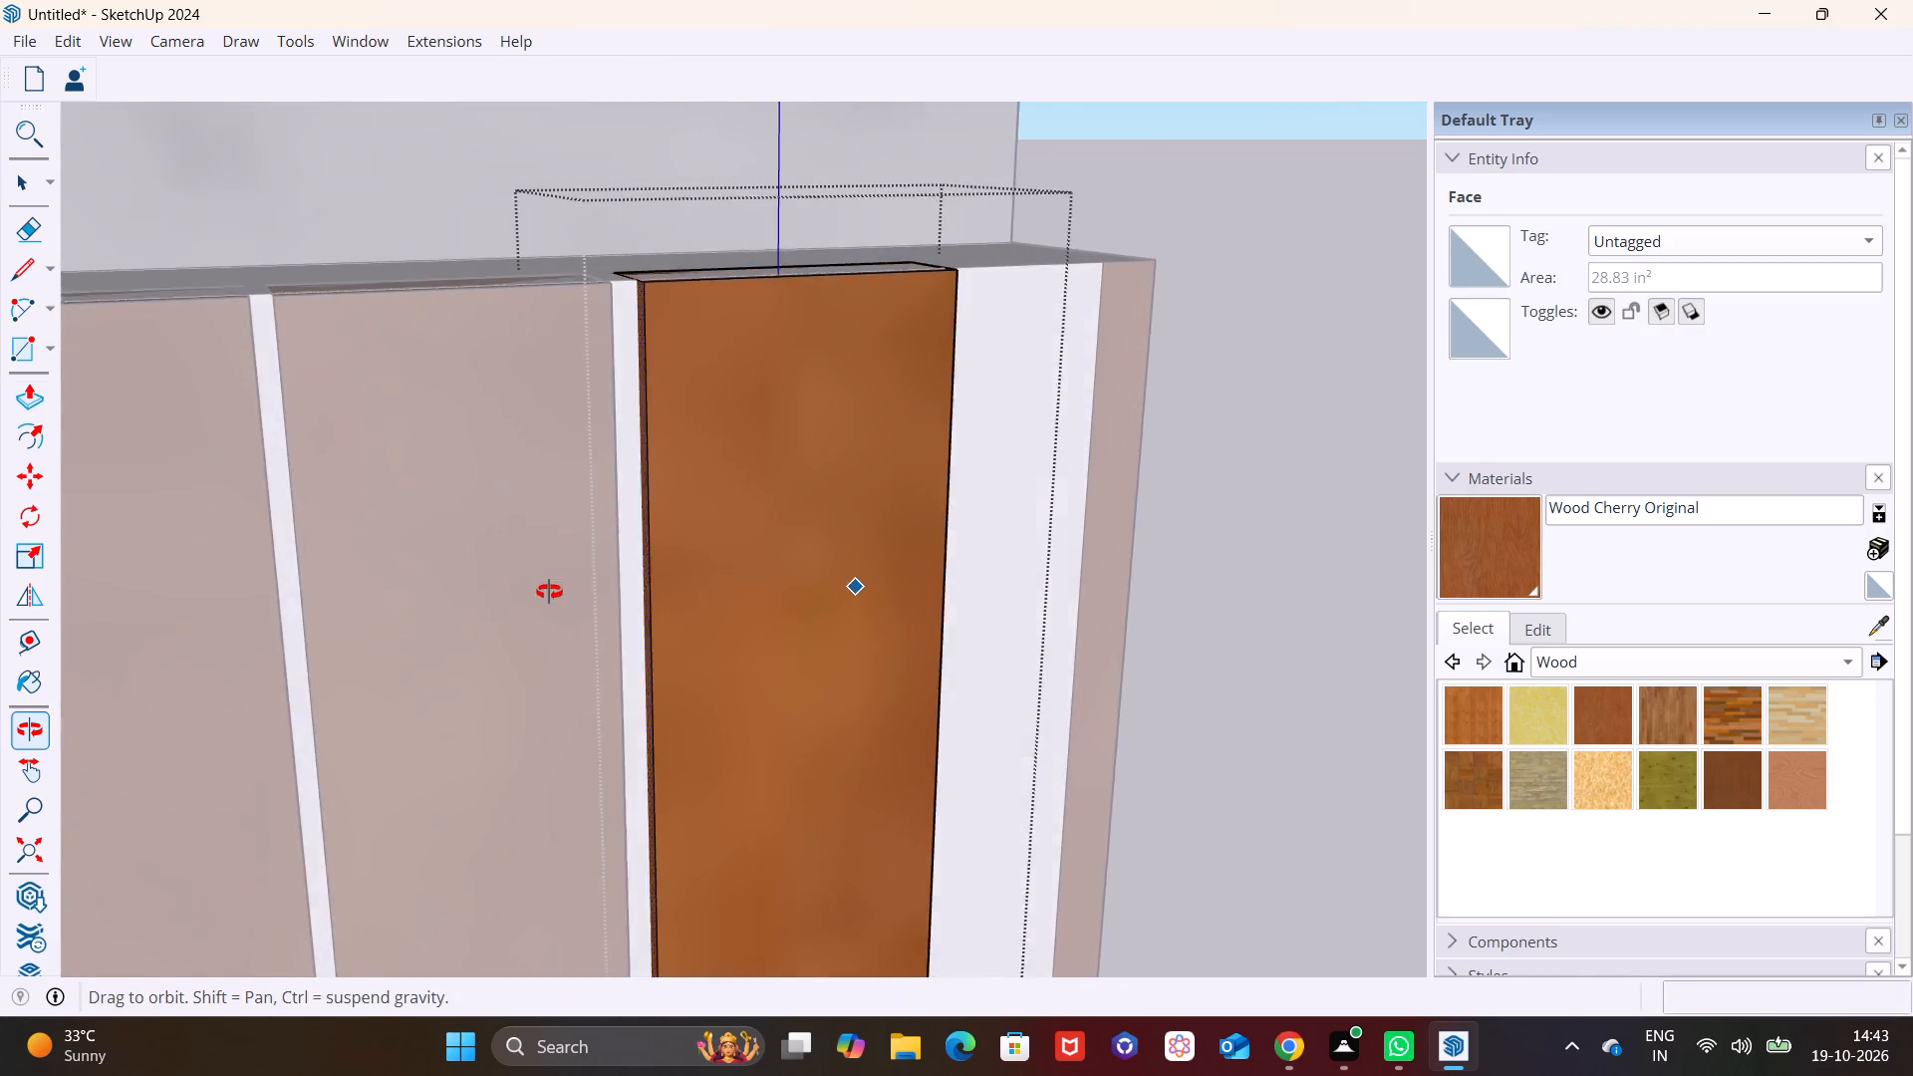
pyautogui.moveTo(549, 592); pyautogui.dragTo(353, 590, button='middle')
pyautogui.scroll(3, 542, 549)
pyautogui.moveTo(655, 507); pyautogui.dragTo(1167, 502, button='middle')
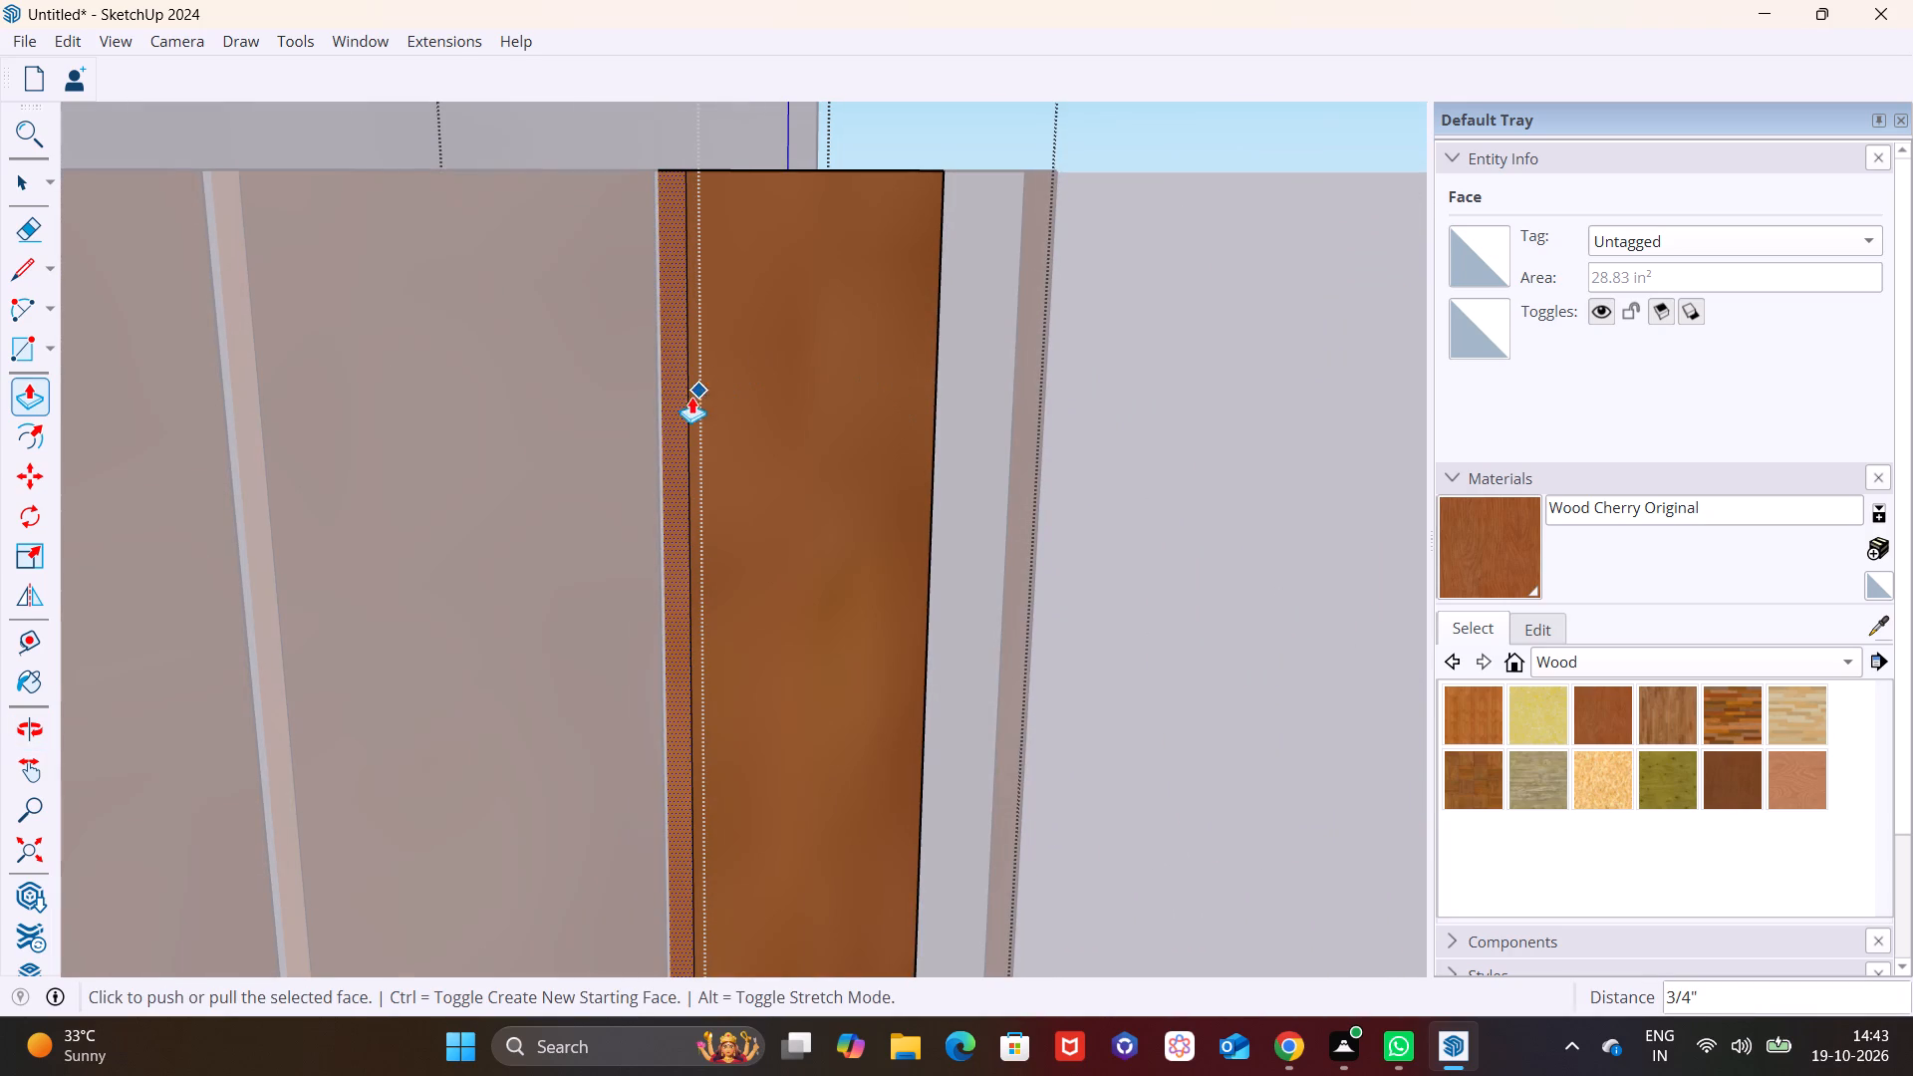
pyautogui.click(676, 408)
pyautogui.click(666, 413)
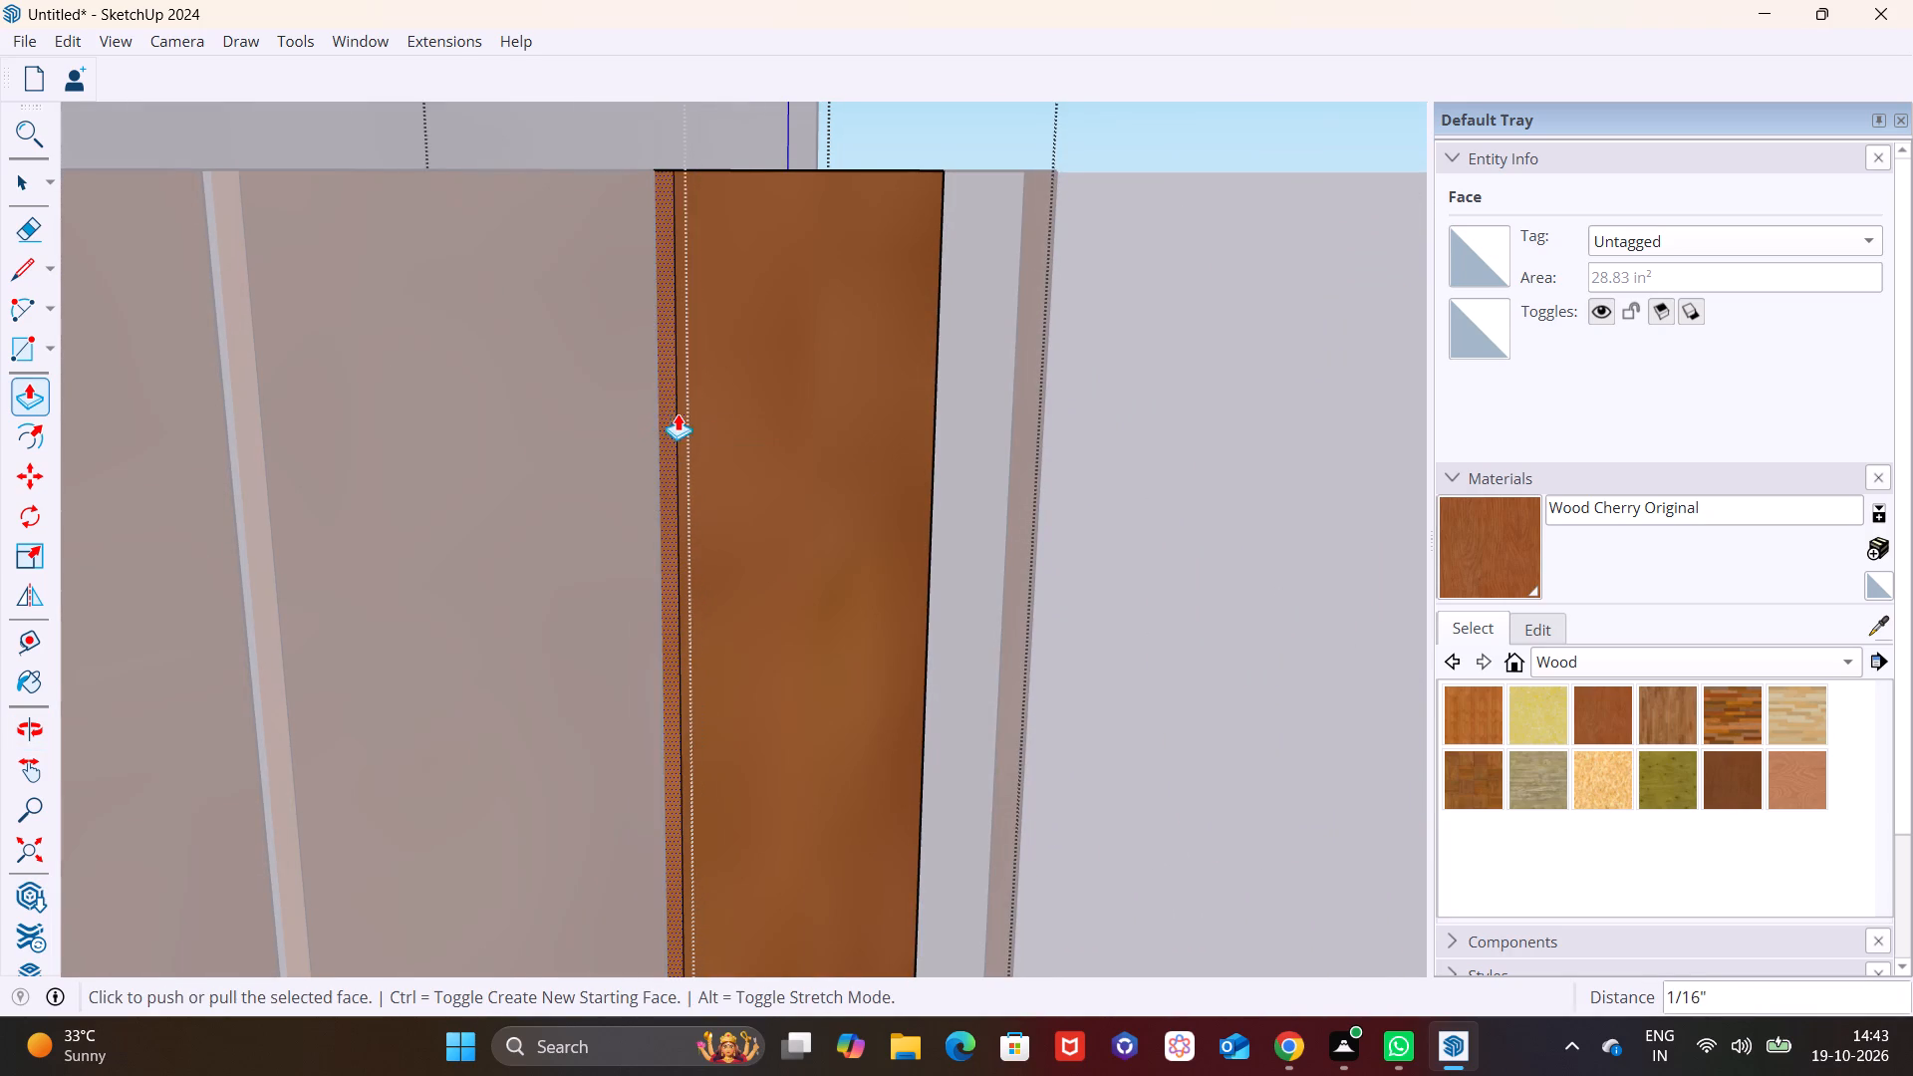
pyautogui.scroll(-6, 943, 513)
pyautogui.moveTo(938, 550); pyautogui.dragTo(123, 623, button='middle')
pyautogui.scroll(-7, 1092, 758)
pyautogui.keyDown('shift'); pyautogui.moveTo(1084, 734); pyautogui.dragTo(1008, 698, button='middle'); pyautogui.keyUp('shift')
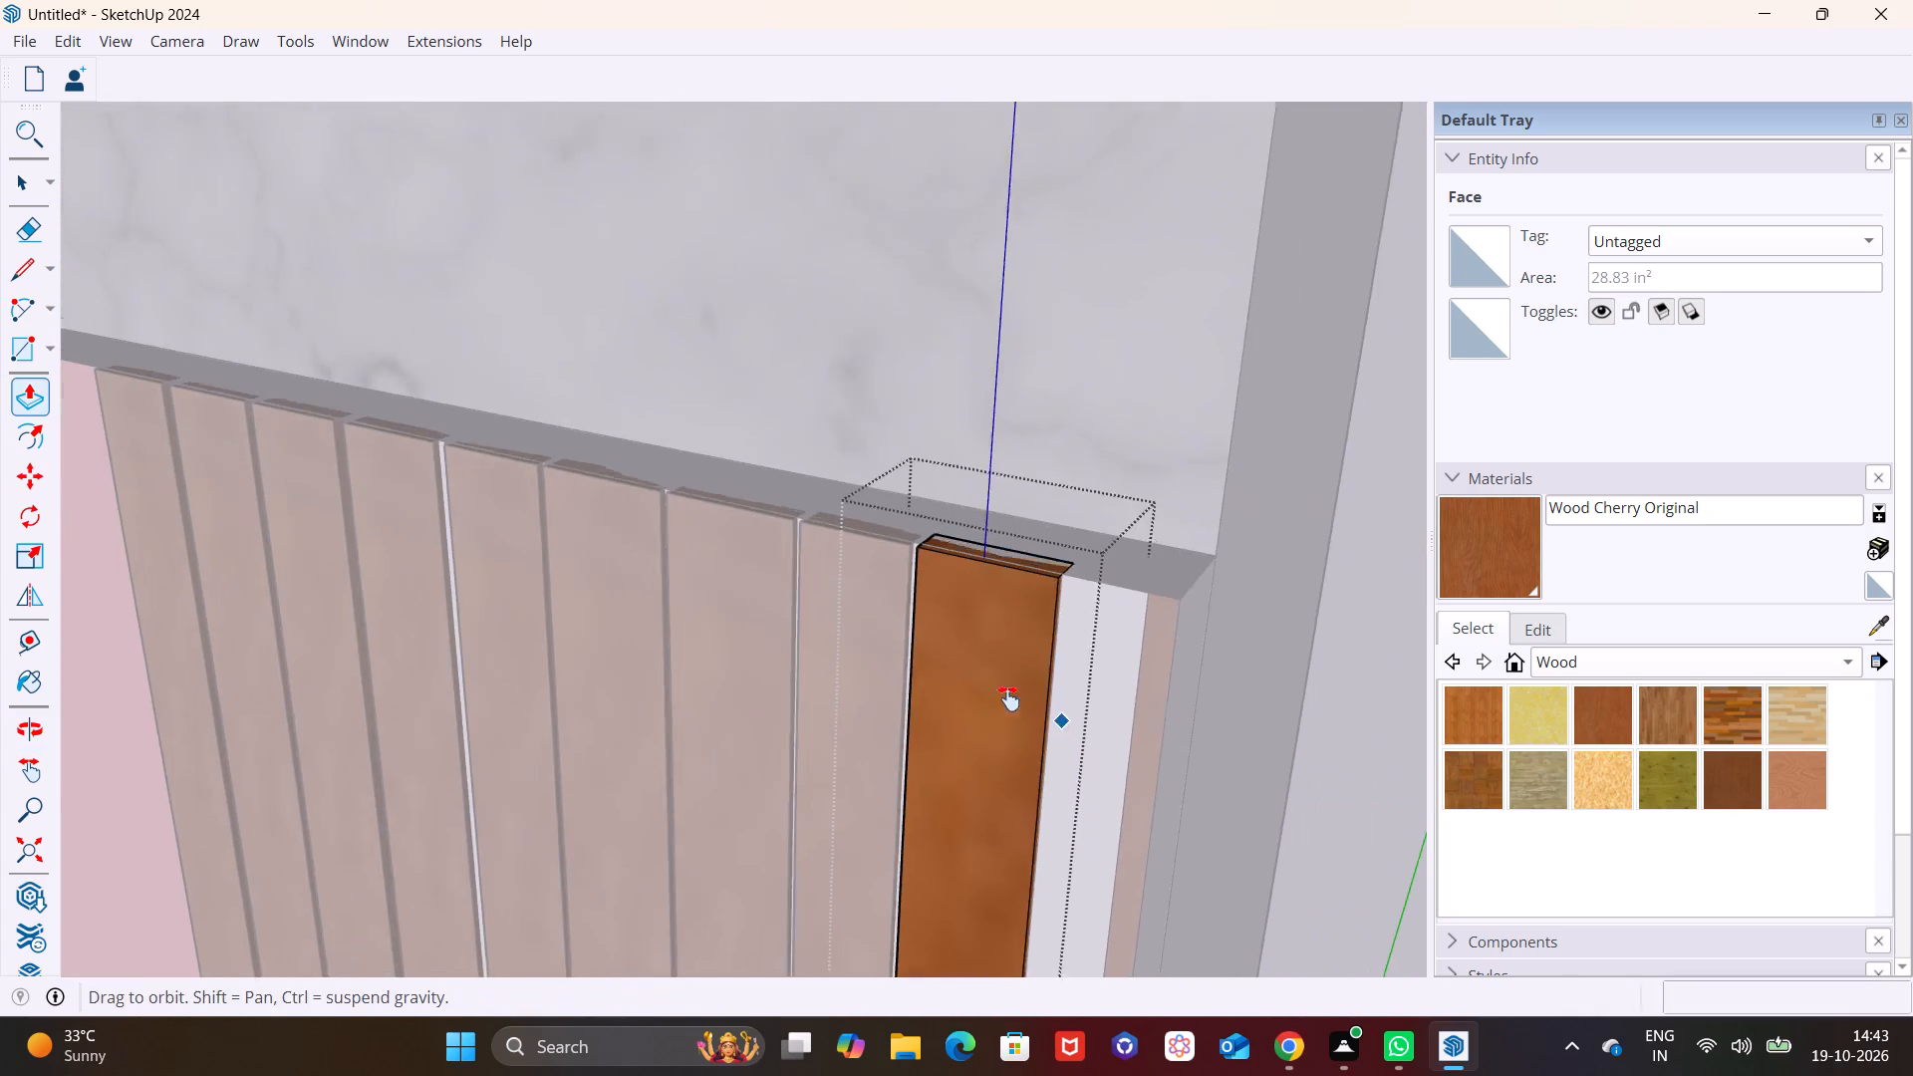
pyautogui.keyDown('shift'); pyautogui.moveTo(1008, 698); pyautogui.dragTo(670, 600, button='middle'); pyautogui.keyUp('shift')
pyautogui.press('space')
pyautogui.click(1174, 607)
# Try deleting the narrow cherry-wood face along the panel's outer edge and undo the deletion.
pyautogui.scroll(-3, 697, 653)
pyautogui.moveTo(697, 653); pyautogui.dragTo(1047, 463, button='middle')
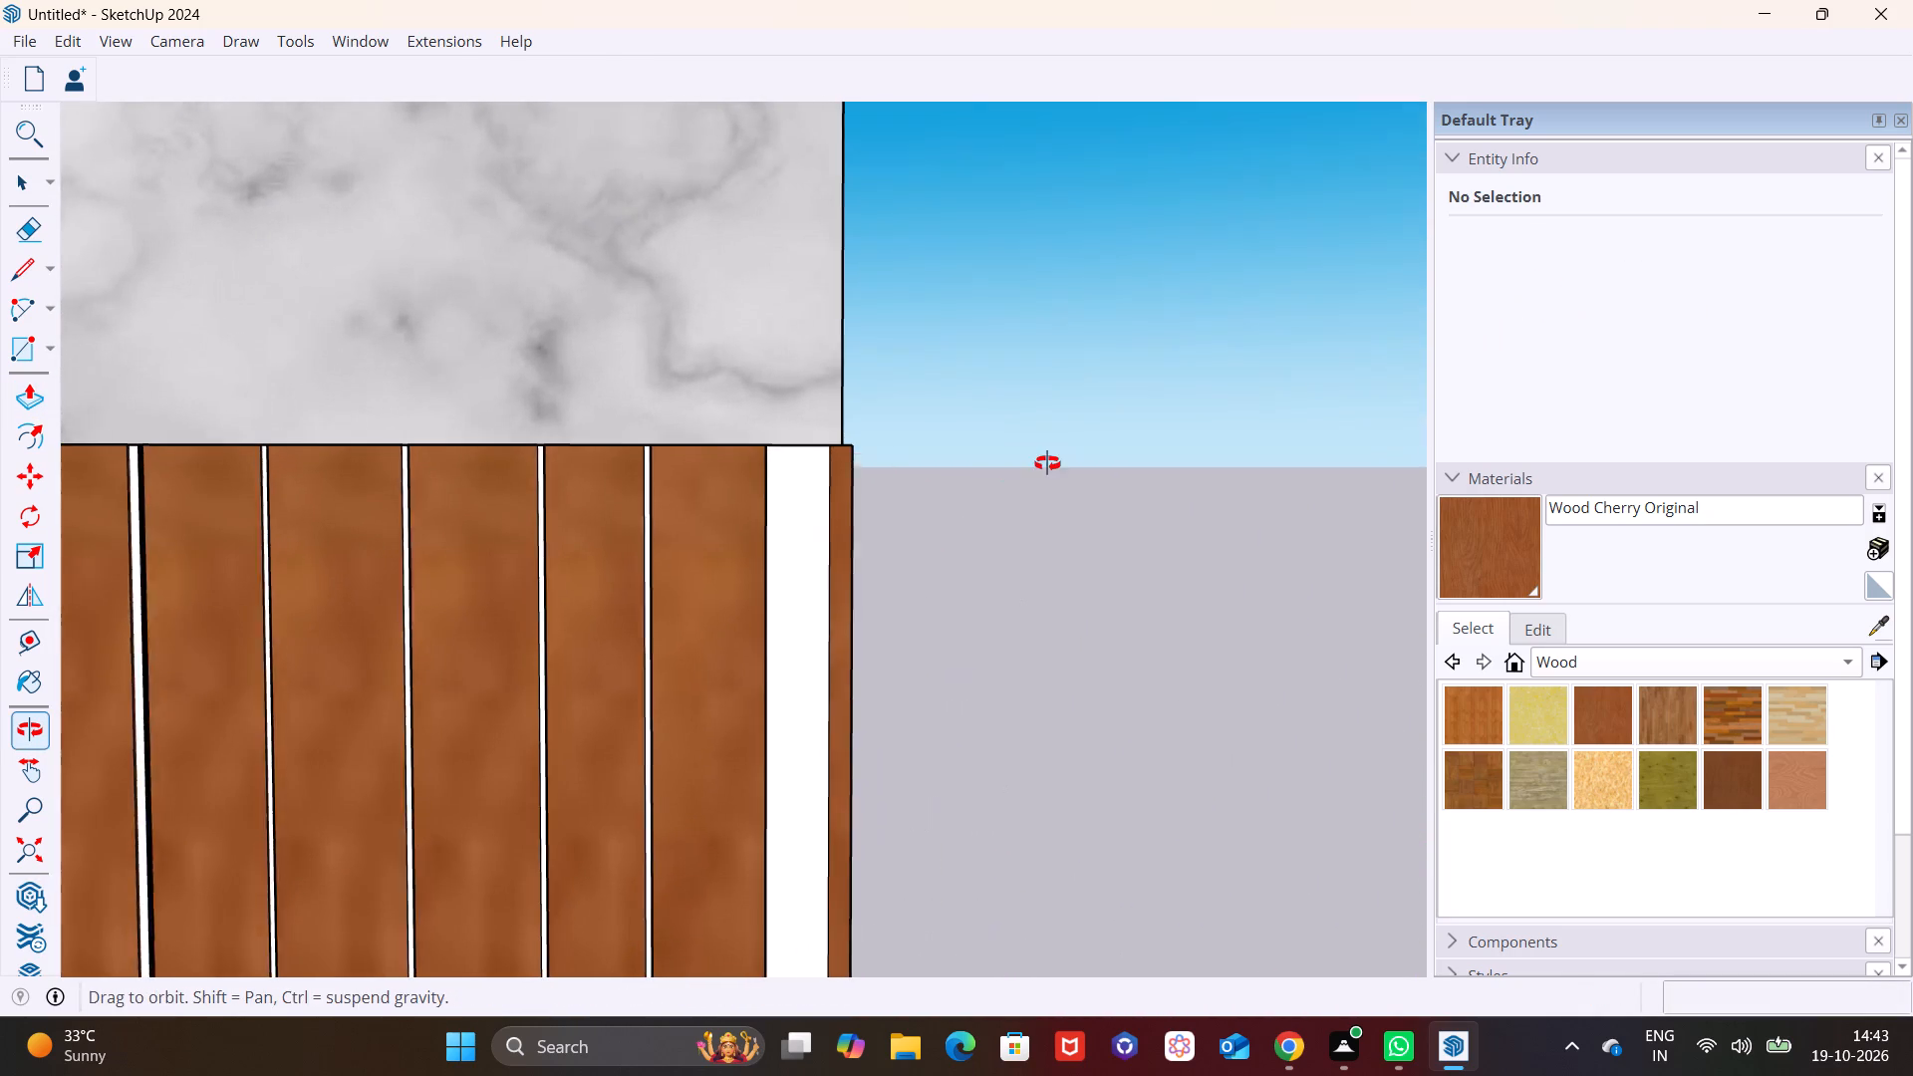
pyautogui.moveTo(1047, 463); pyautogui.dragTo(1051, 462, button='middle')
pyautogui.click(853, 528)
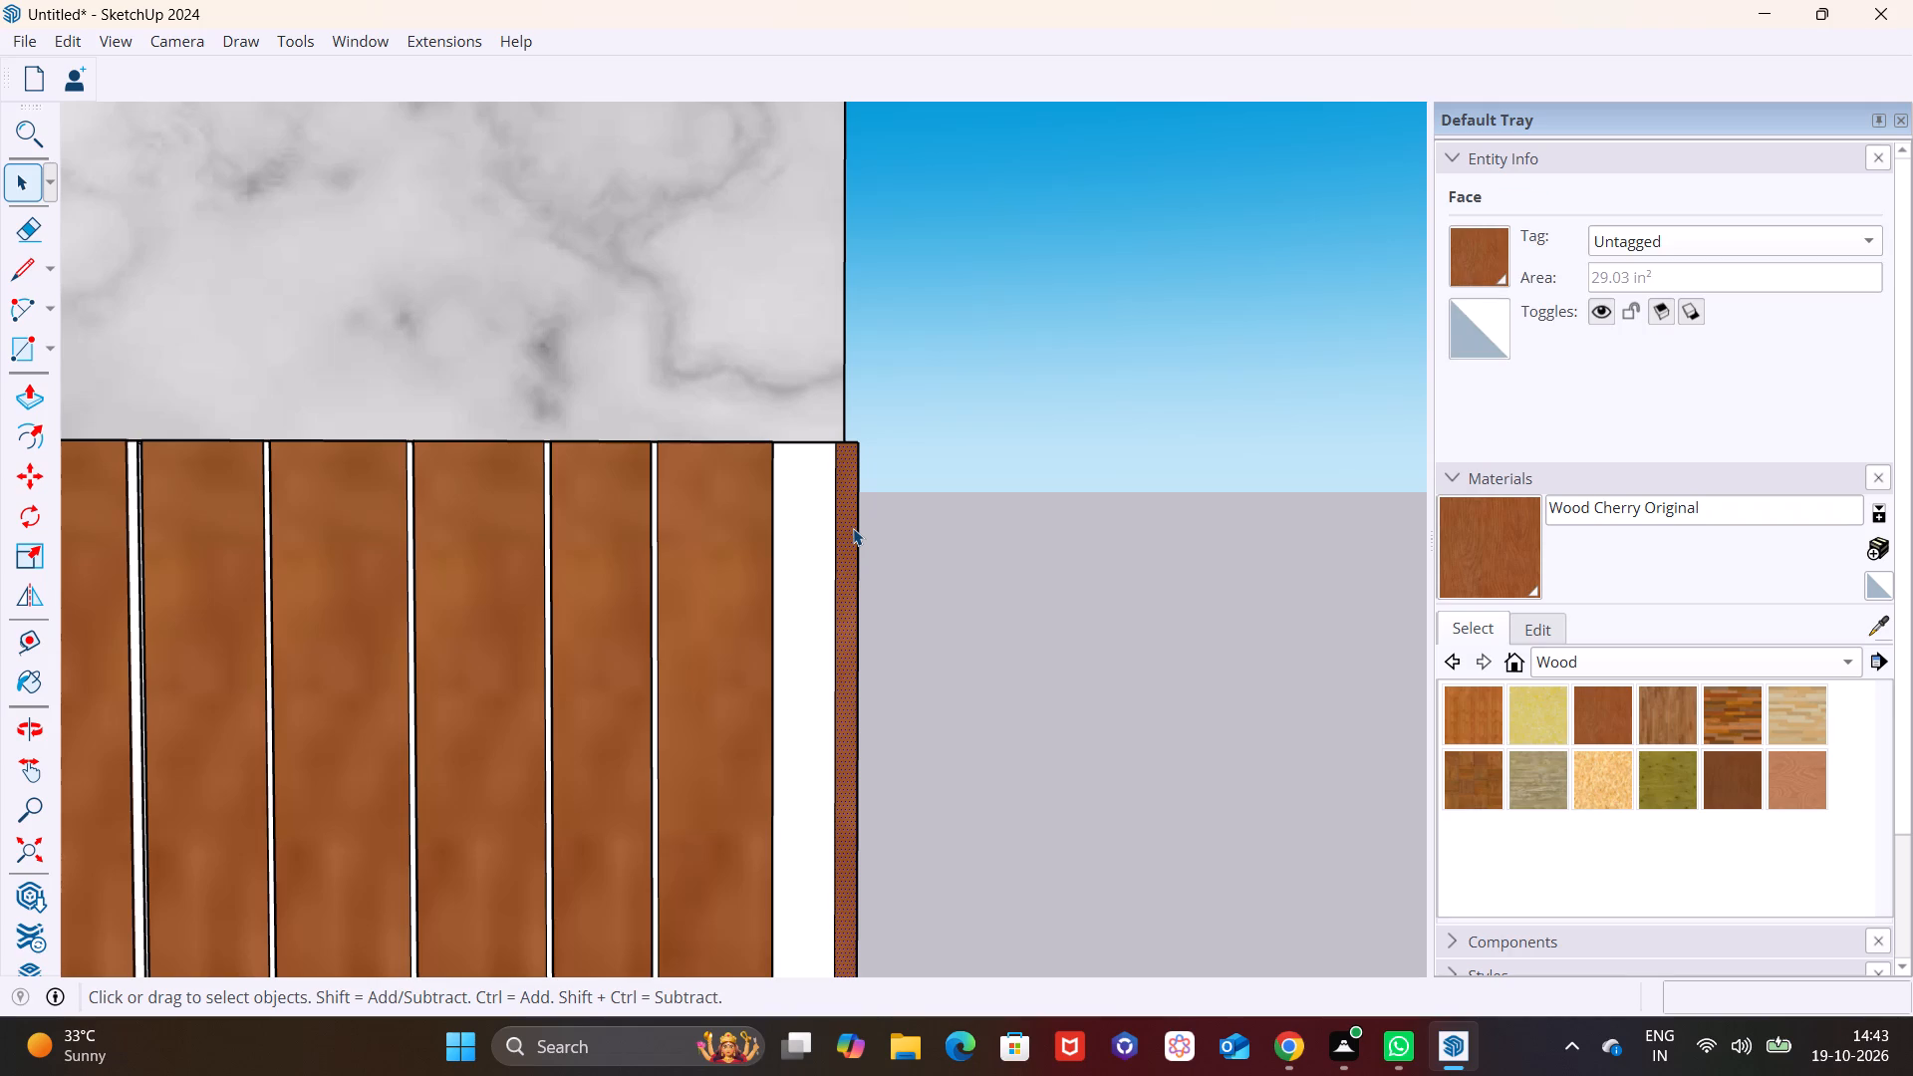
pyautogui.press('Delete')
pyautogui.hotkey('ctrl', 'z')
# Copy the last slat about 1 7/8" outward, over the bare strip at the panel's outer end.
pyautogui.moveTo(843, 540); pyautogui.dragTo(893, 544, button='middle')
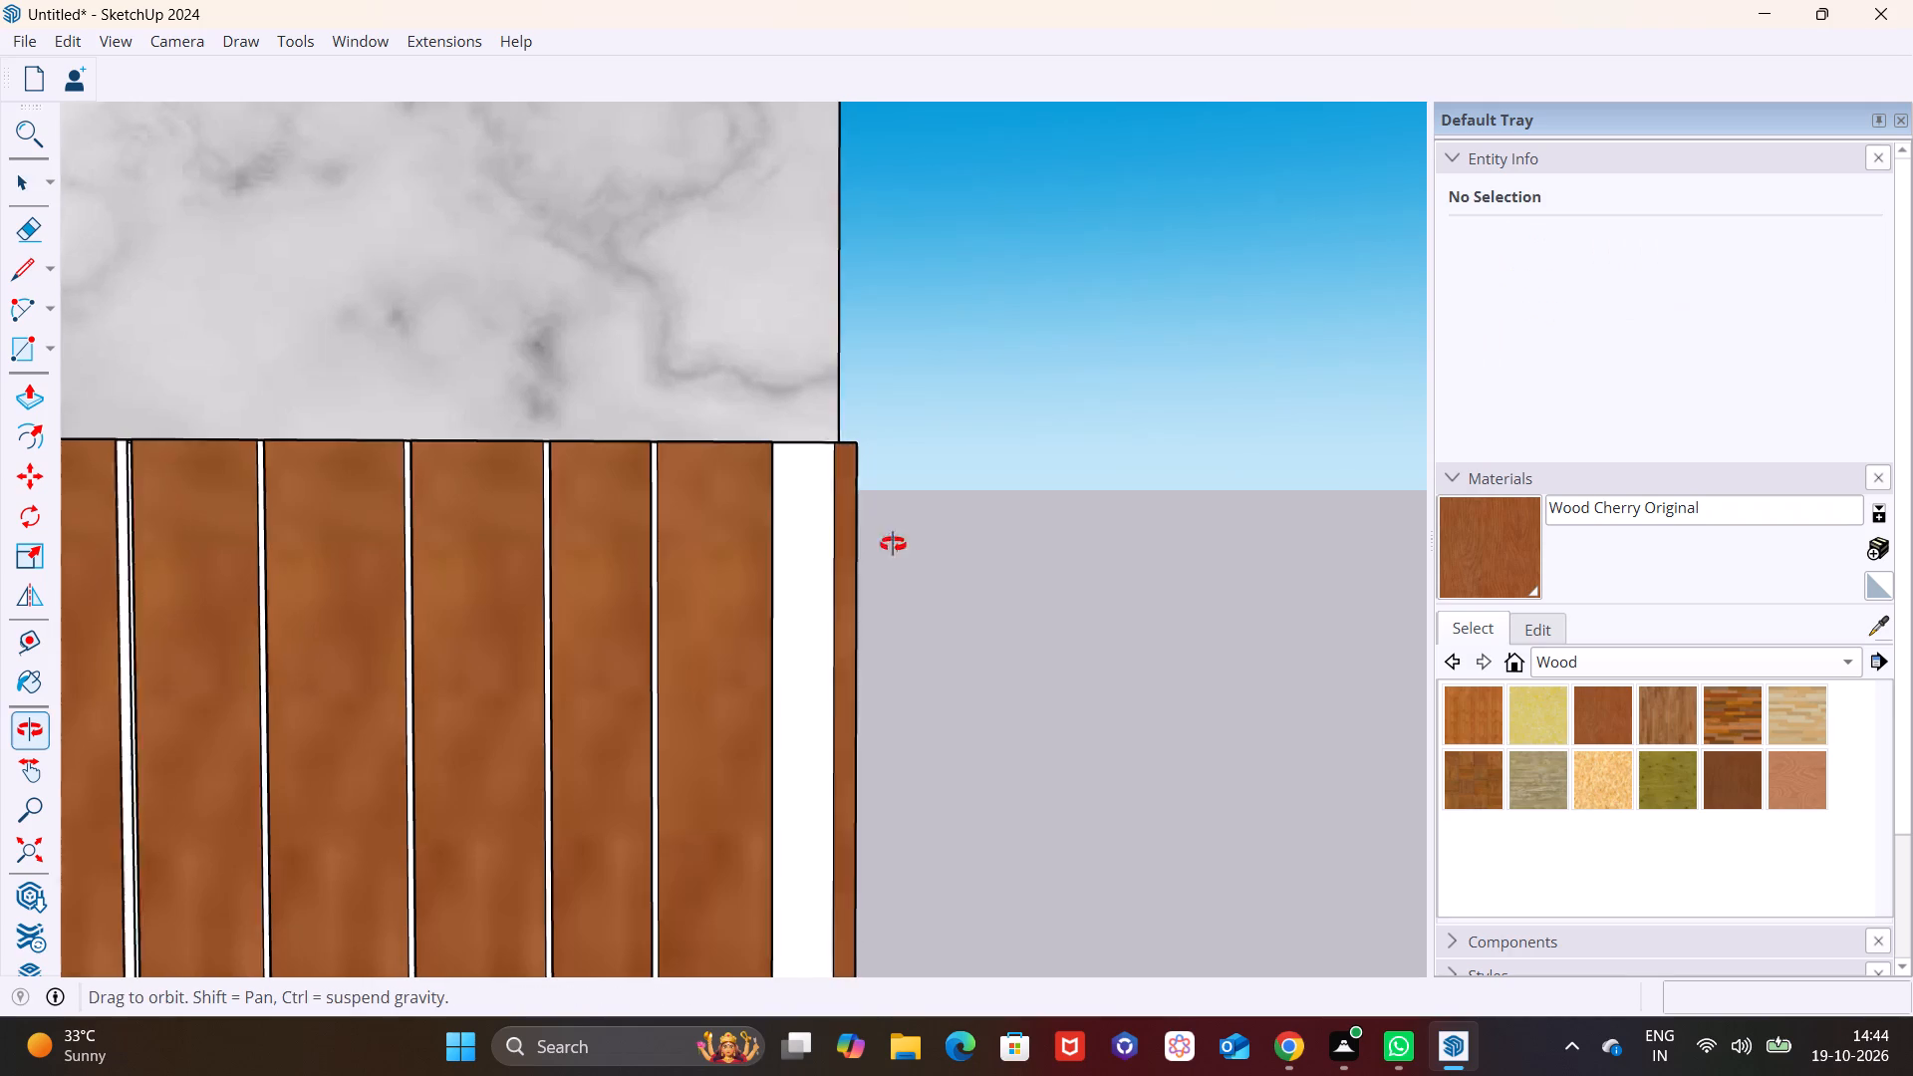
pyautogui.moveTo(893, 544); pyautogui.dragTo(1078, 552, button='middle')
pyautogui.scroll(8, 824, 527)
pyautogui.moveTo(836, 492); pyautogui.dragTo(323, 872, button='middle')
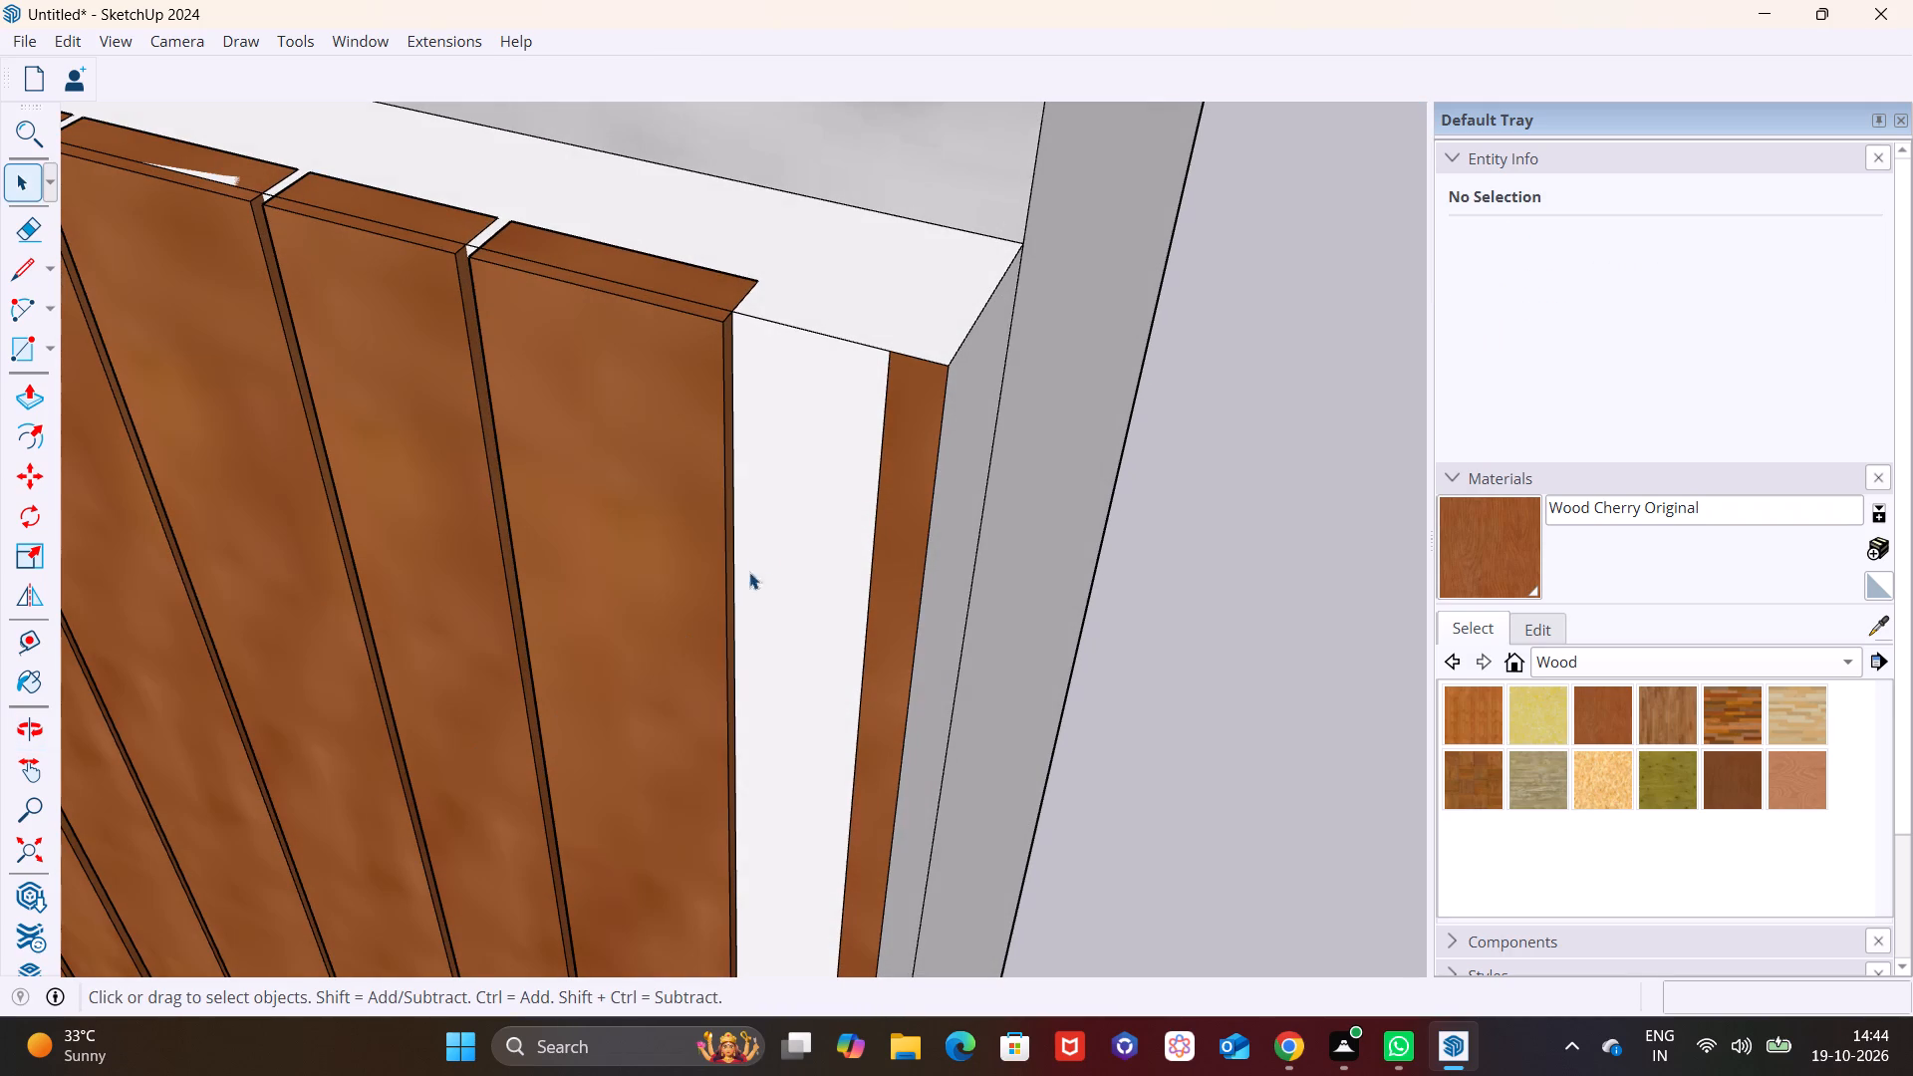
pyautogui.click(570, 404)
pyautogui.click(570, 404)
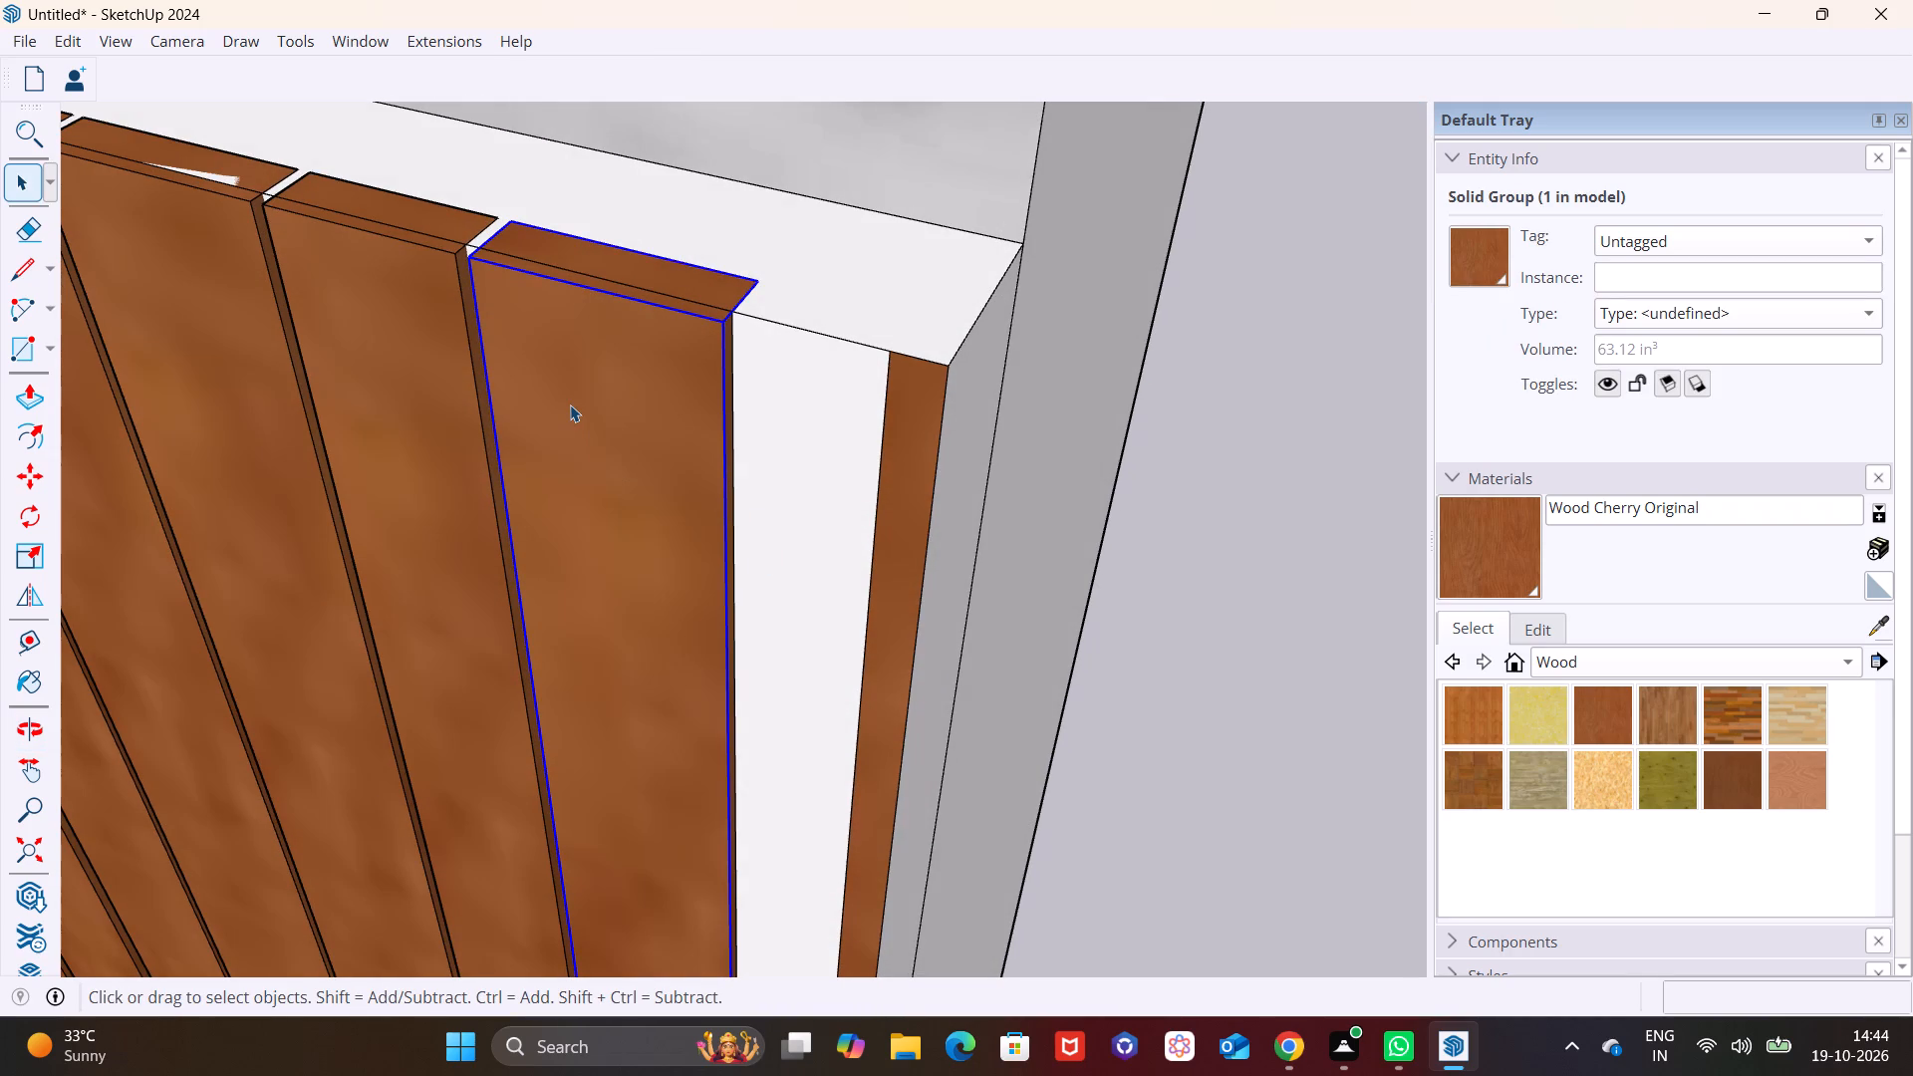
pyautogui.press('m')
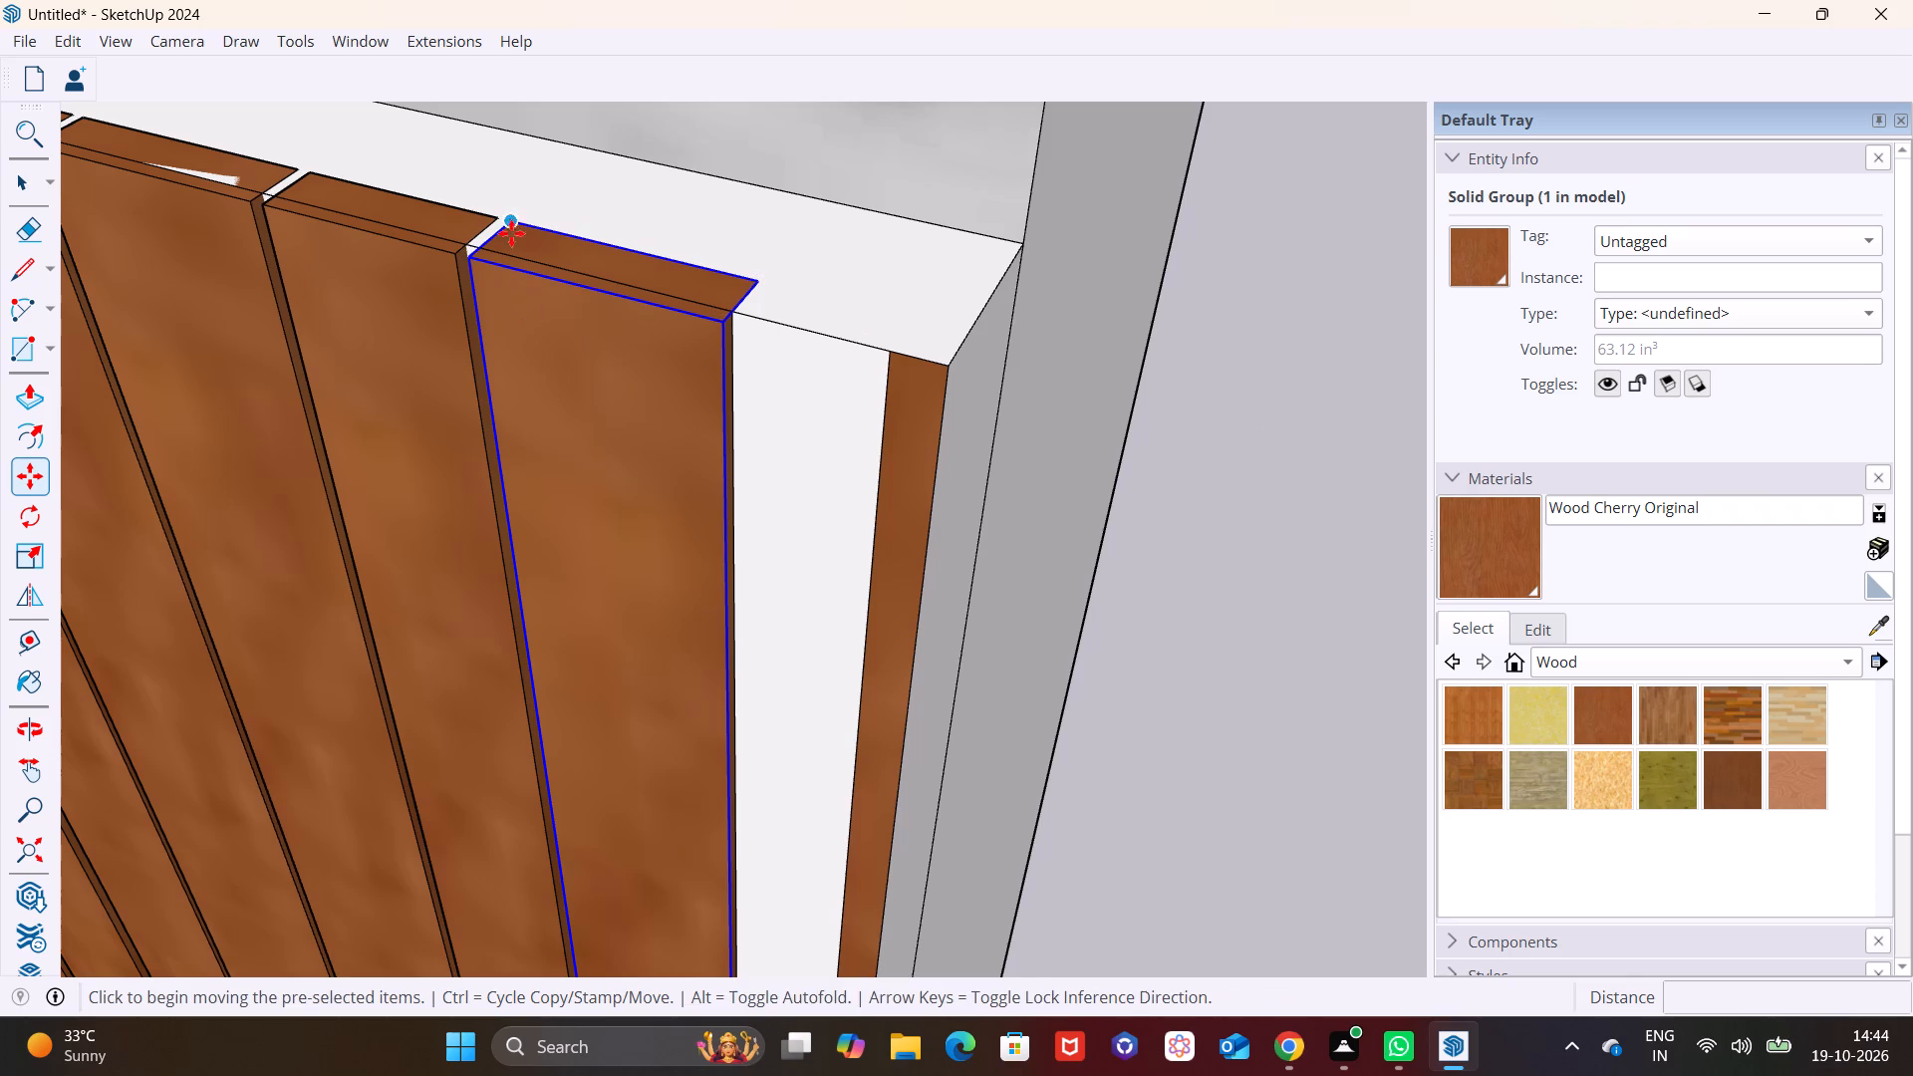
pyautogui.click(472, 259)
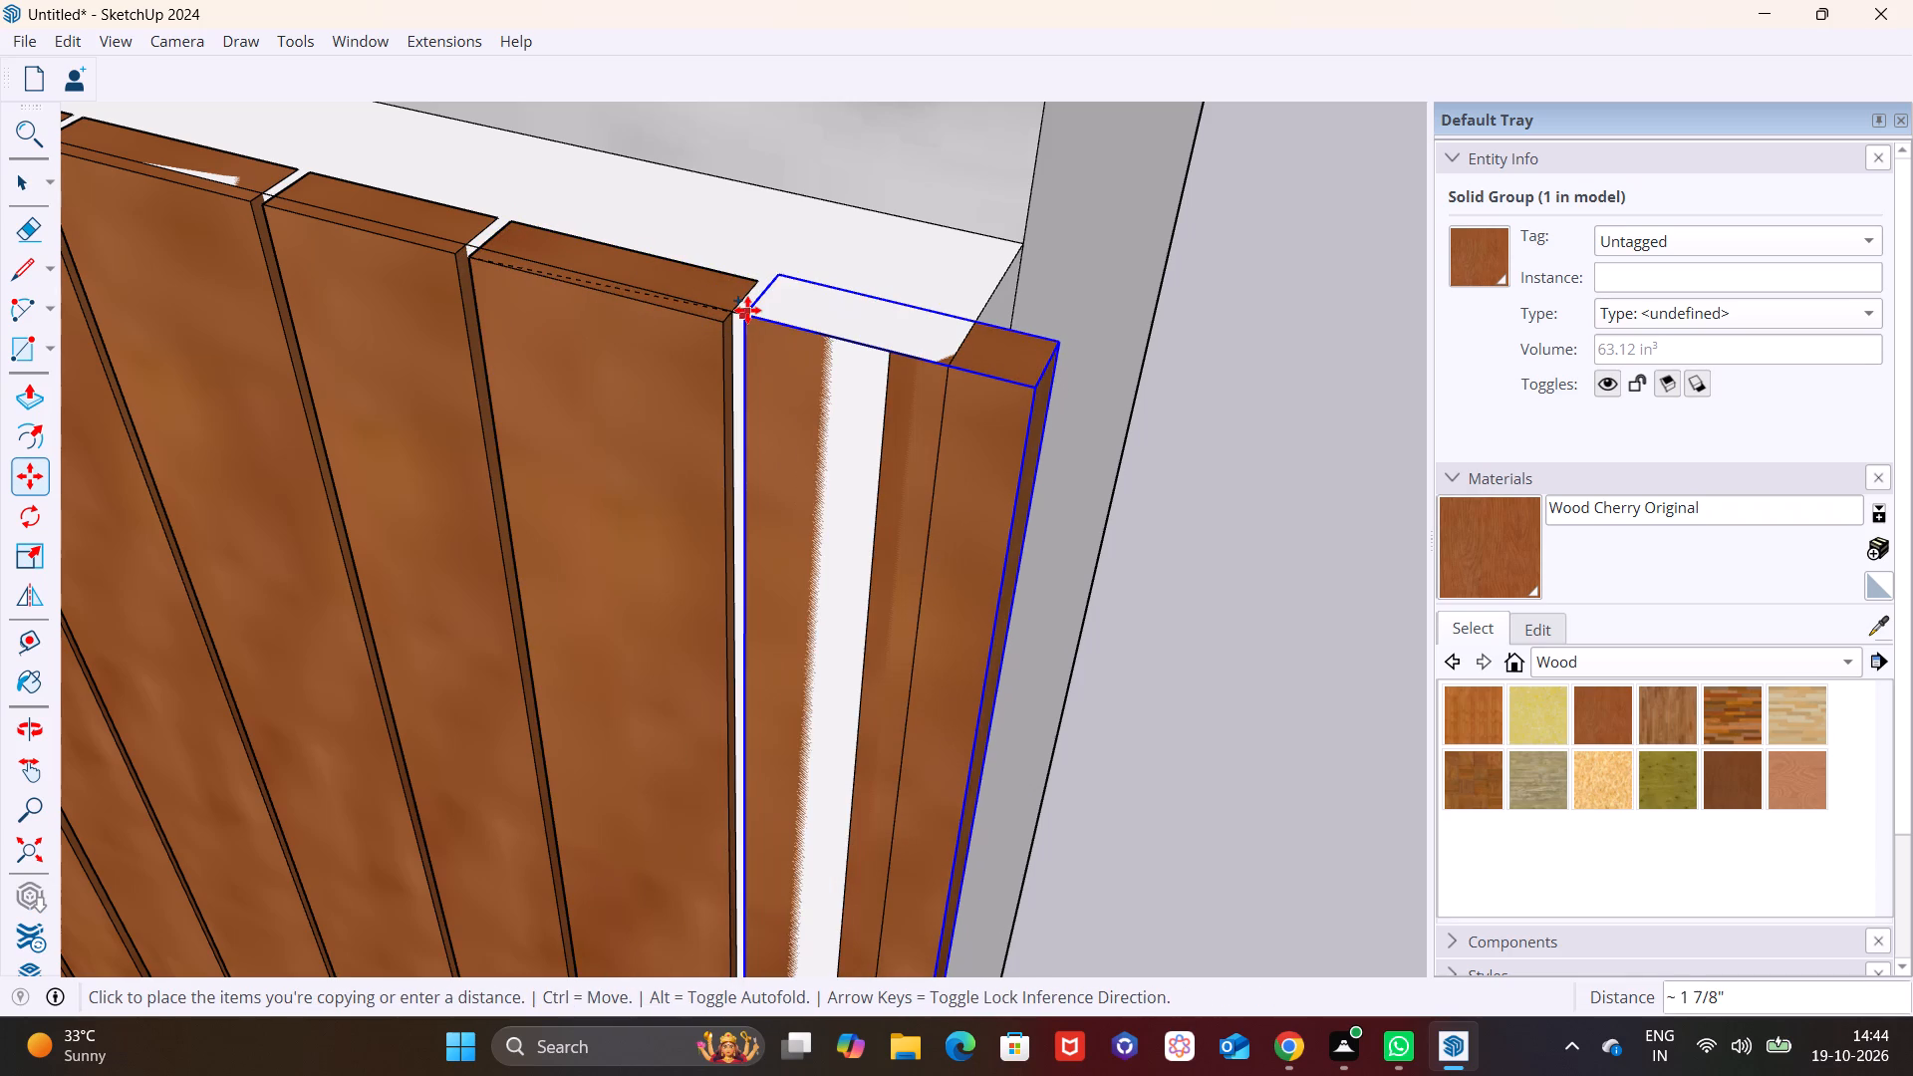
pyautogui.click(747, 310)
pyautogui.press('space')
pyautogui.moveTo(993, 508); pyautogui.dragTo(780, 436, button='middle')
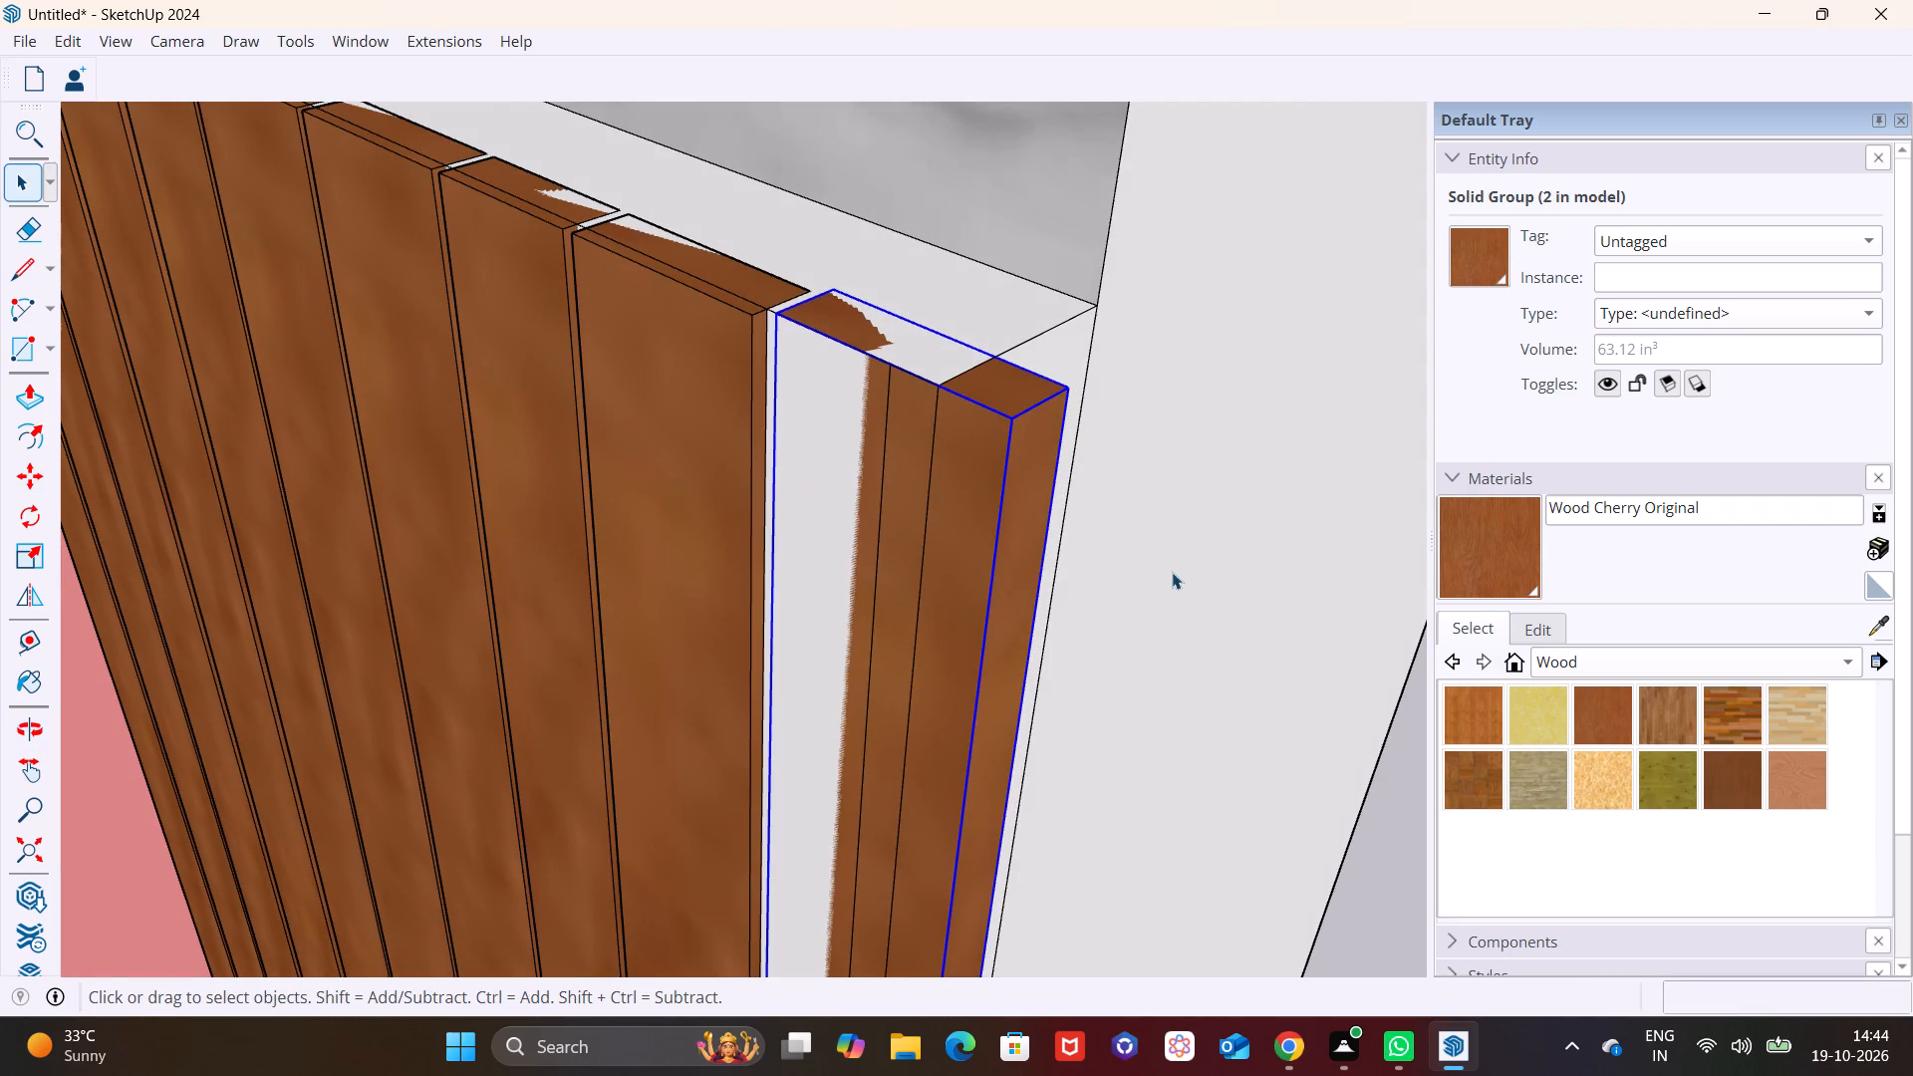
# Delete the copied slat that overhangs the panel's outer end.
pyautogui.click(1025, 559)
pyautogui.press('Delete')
# Paint the bare white strip between the last slat and the panel's outer edge with Wood Cherry Original.
pyautogui.scroll(-15, 827, 627)
pyautogui.moveTo(838, 687); pyautogui.dragTo(1044, 571, button='middle')
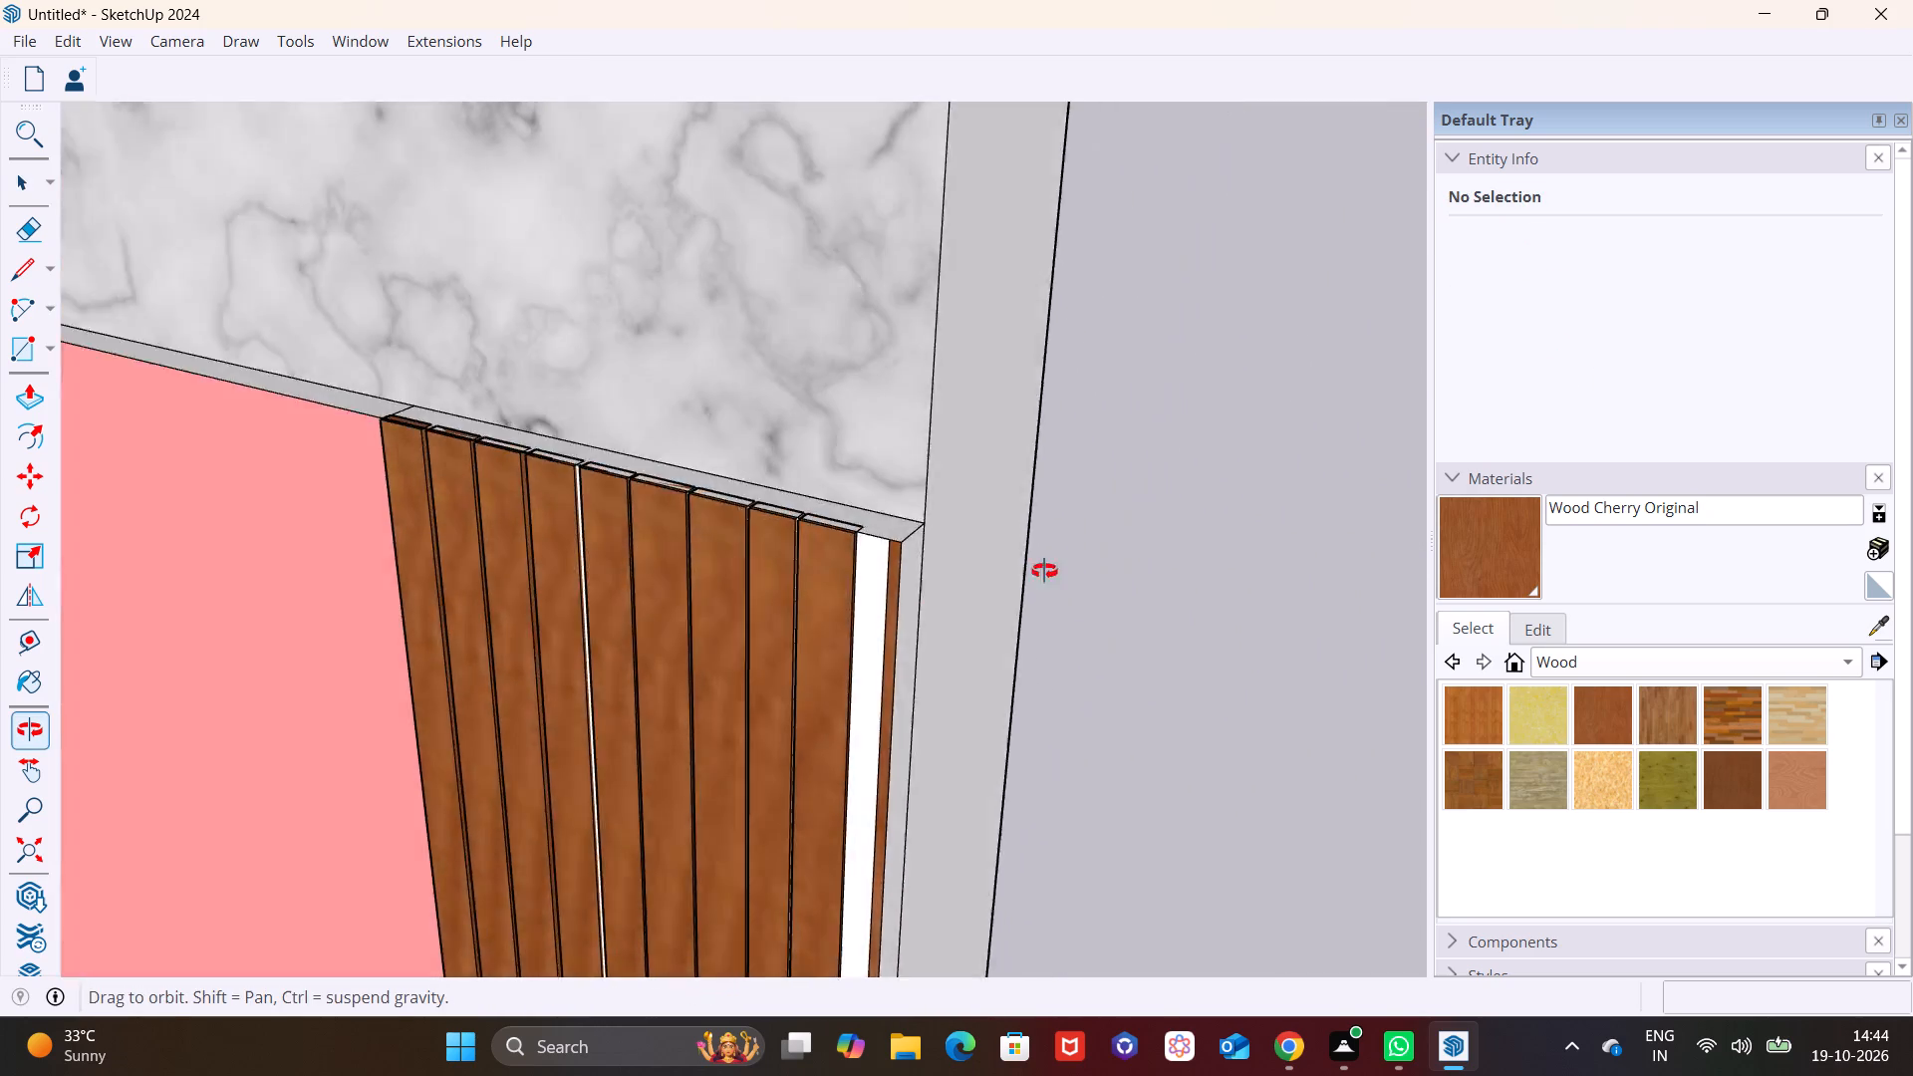
pyautogui.moveTo(1044, 571); pyautogui.dragTo(1170, 532, button='middle')
pyautogui.moveTo(905, 605); pyautogui.dragTo(1142, 492, button='middle')
pyautogui.press('space')
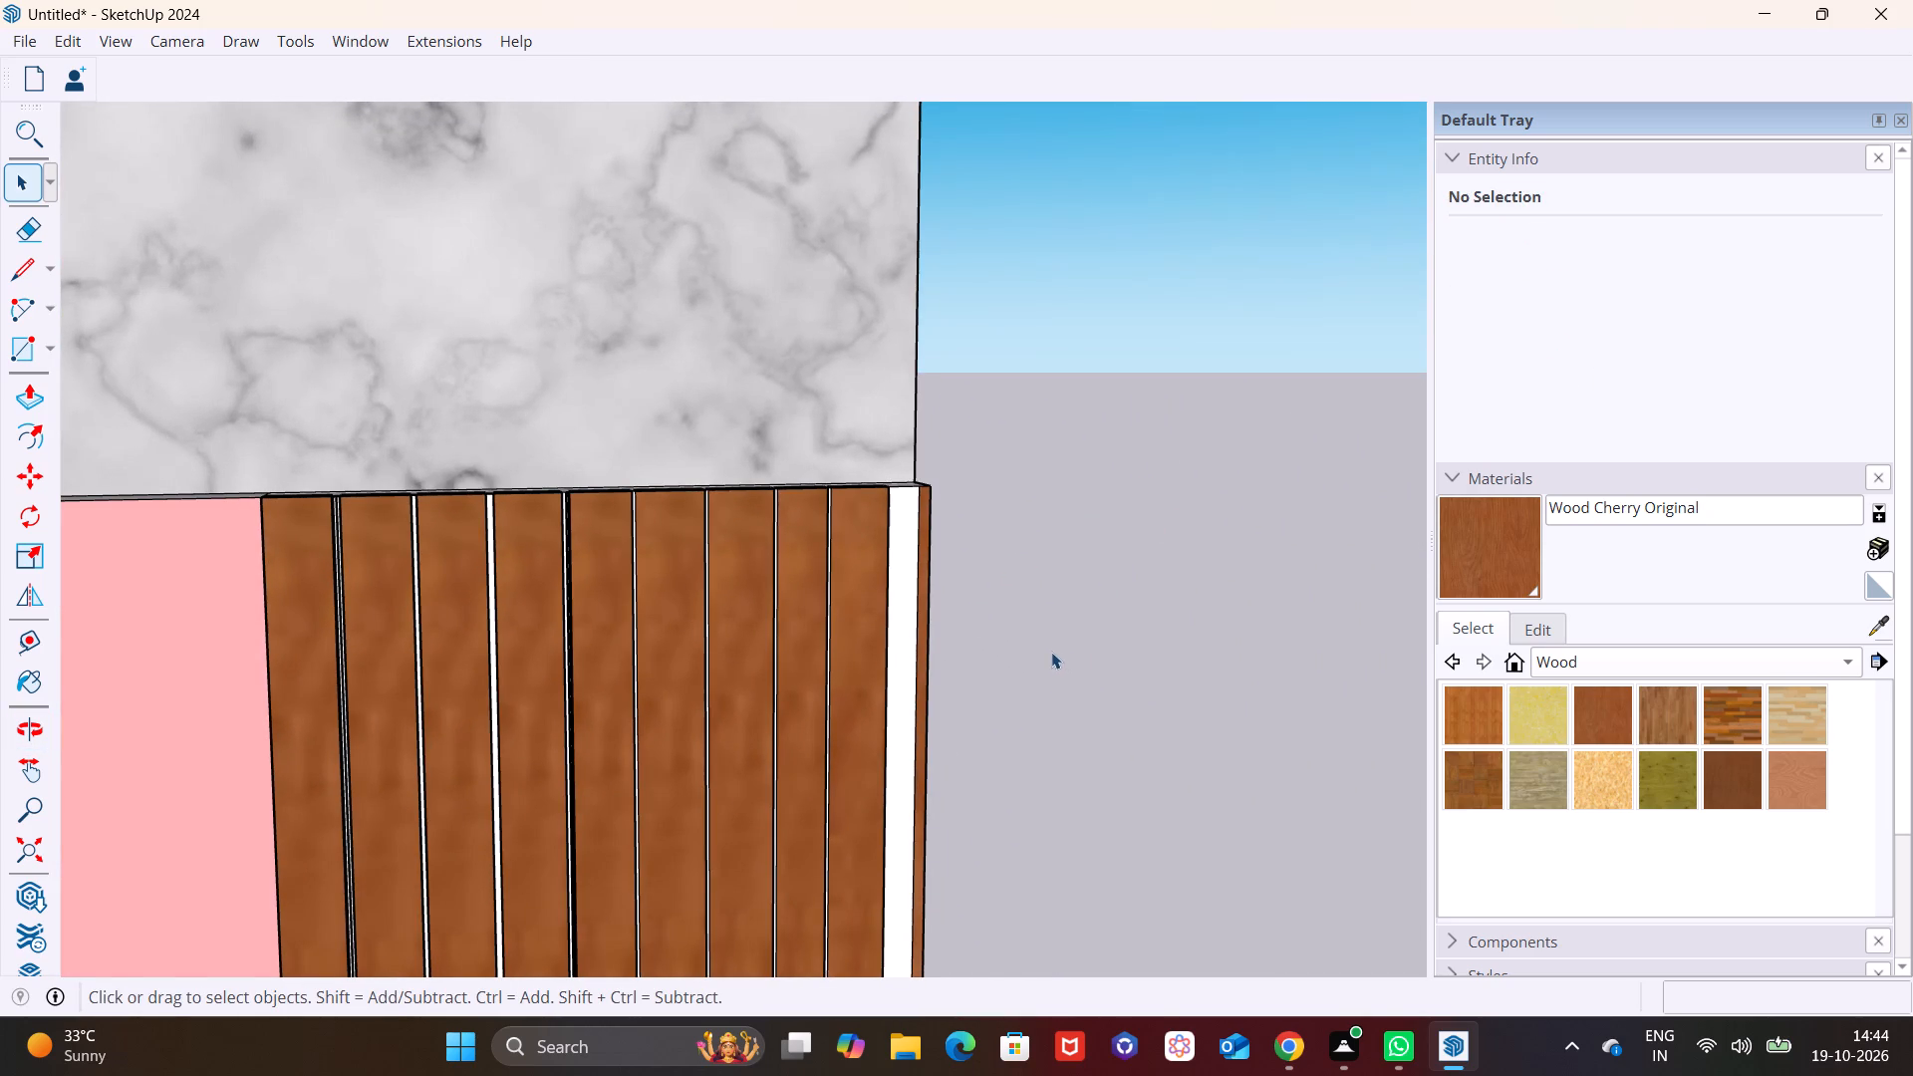
pyautogui.moveTo(1026, 634); pyautogui.dragTo(895, 644, button='middle')
pyautogui.scroll(-7, 946, 636)
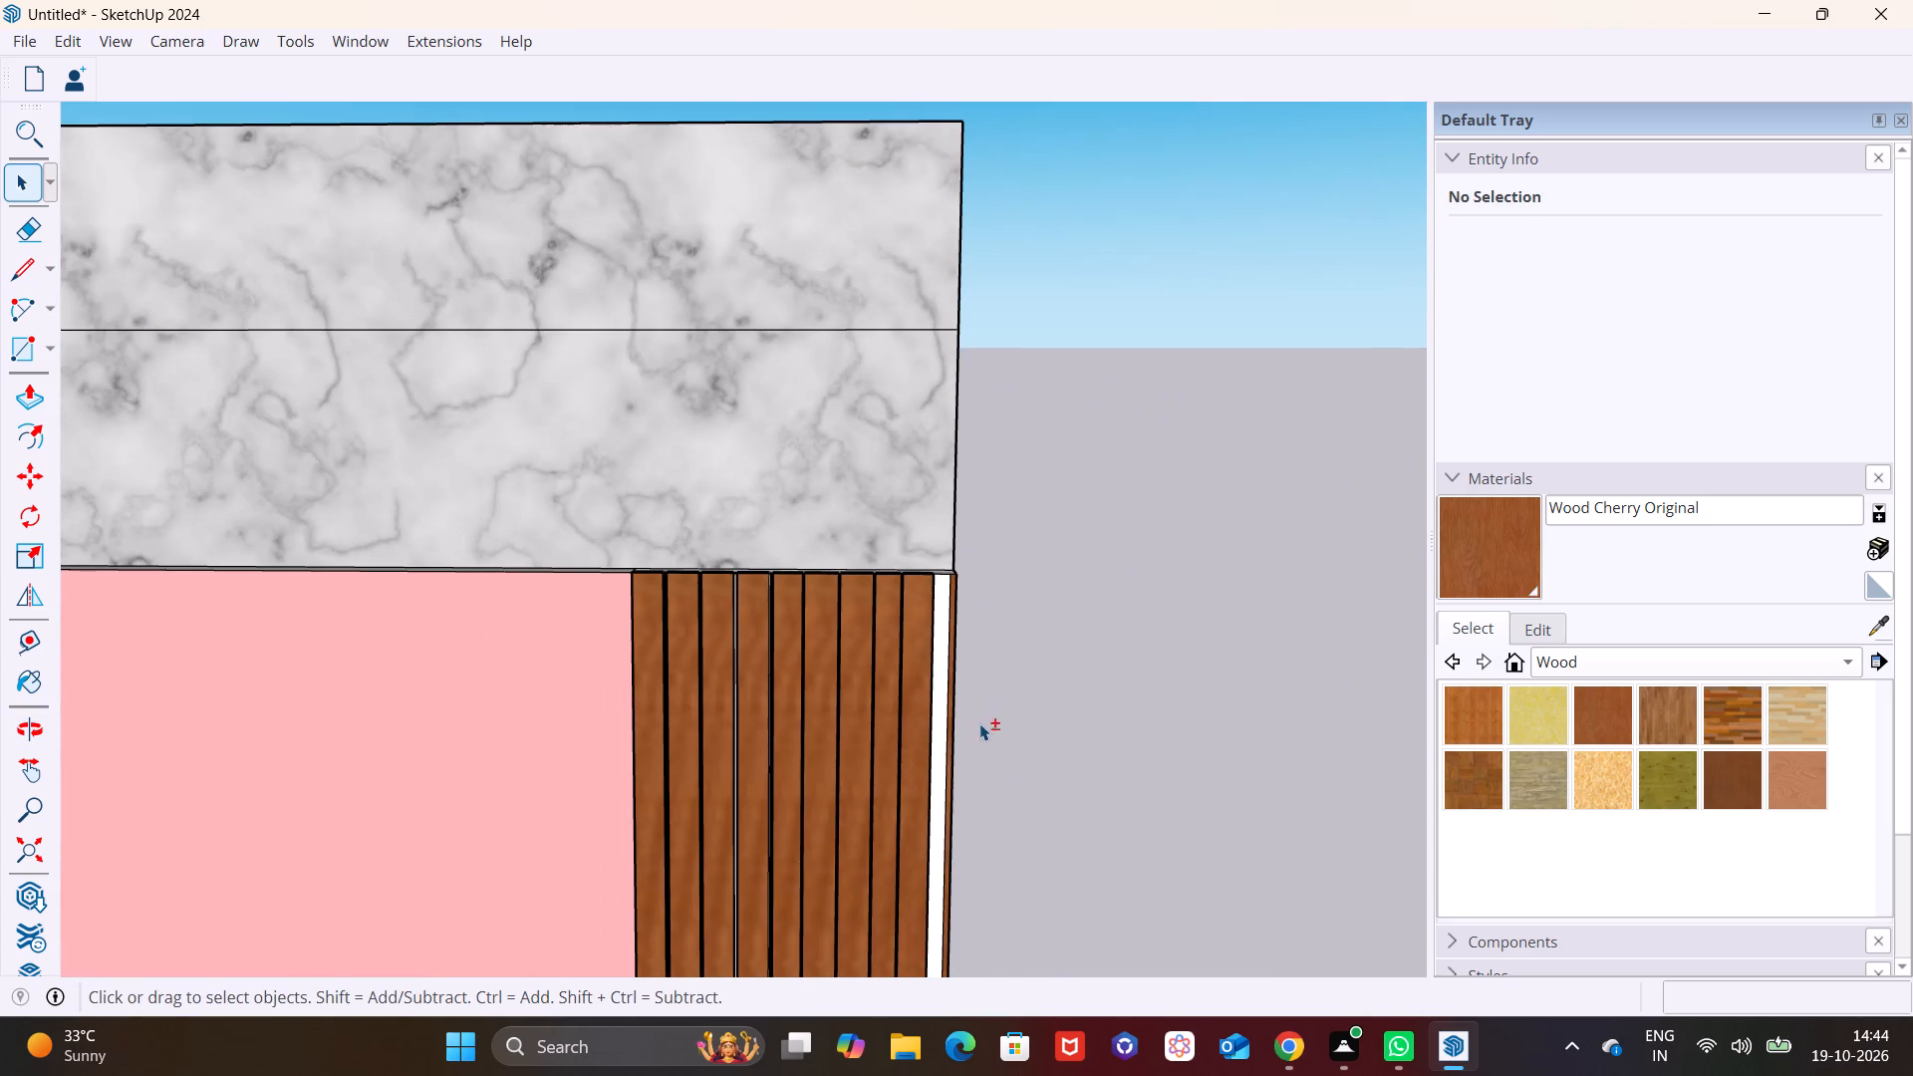
pyautogui.keyDown('shift'); pyautogui.moveTo(970, 722); pyautogui.dragTo(753, 654, button='middle'); pyautogui.keyUp('shift')
pyautogui.scroll(7, 742, 607)
pyautogui.click(704, 611)
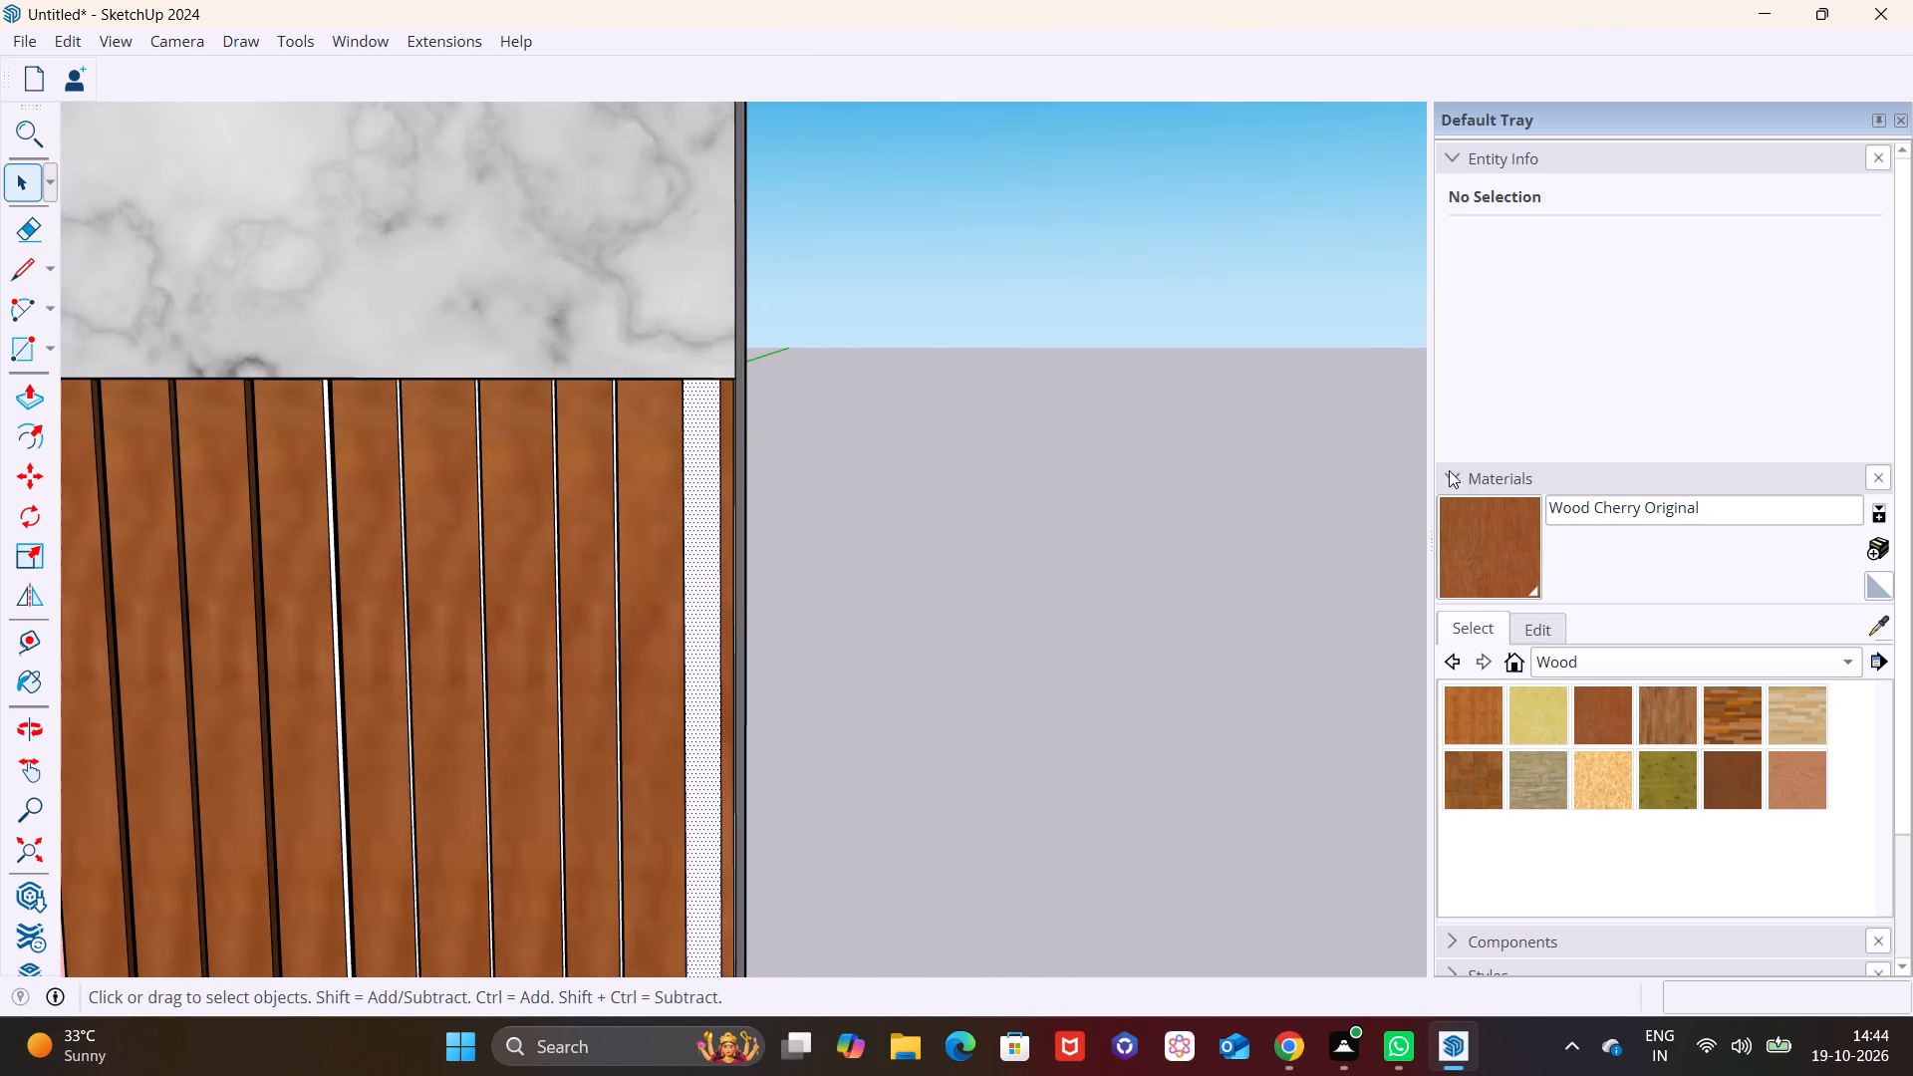
pyautogui.click(1527, 551)
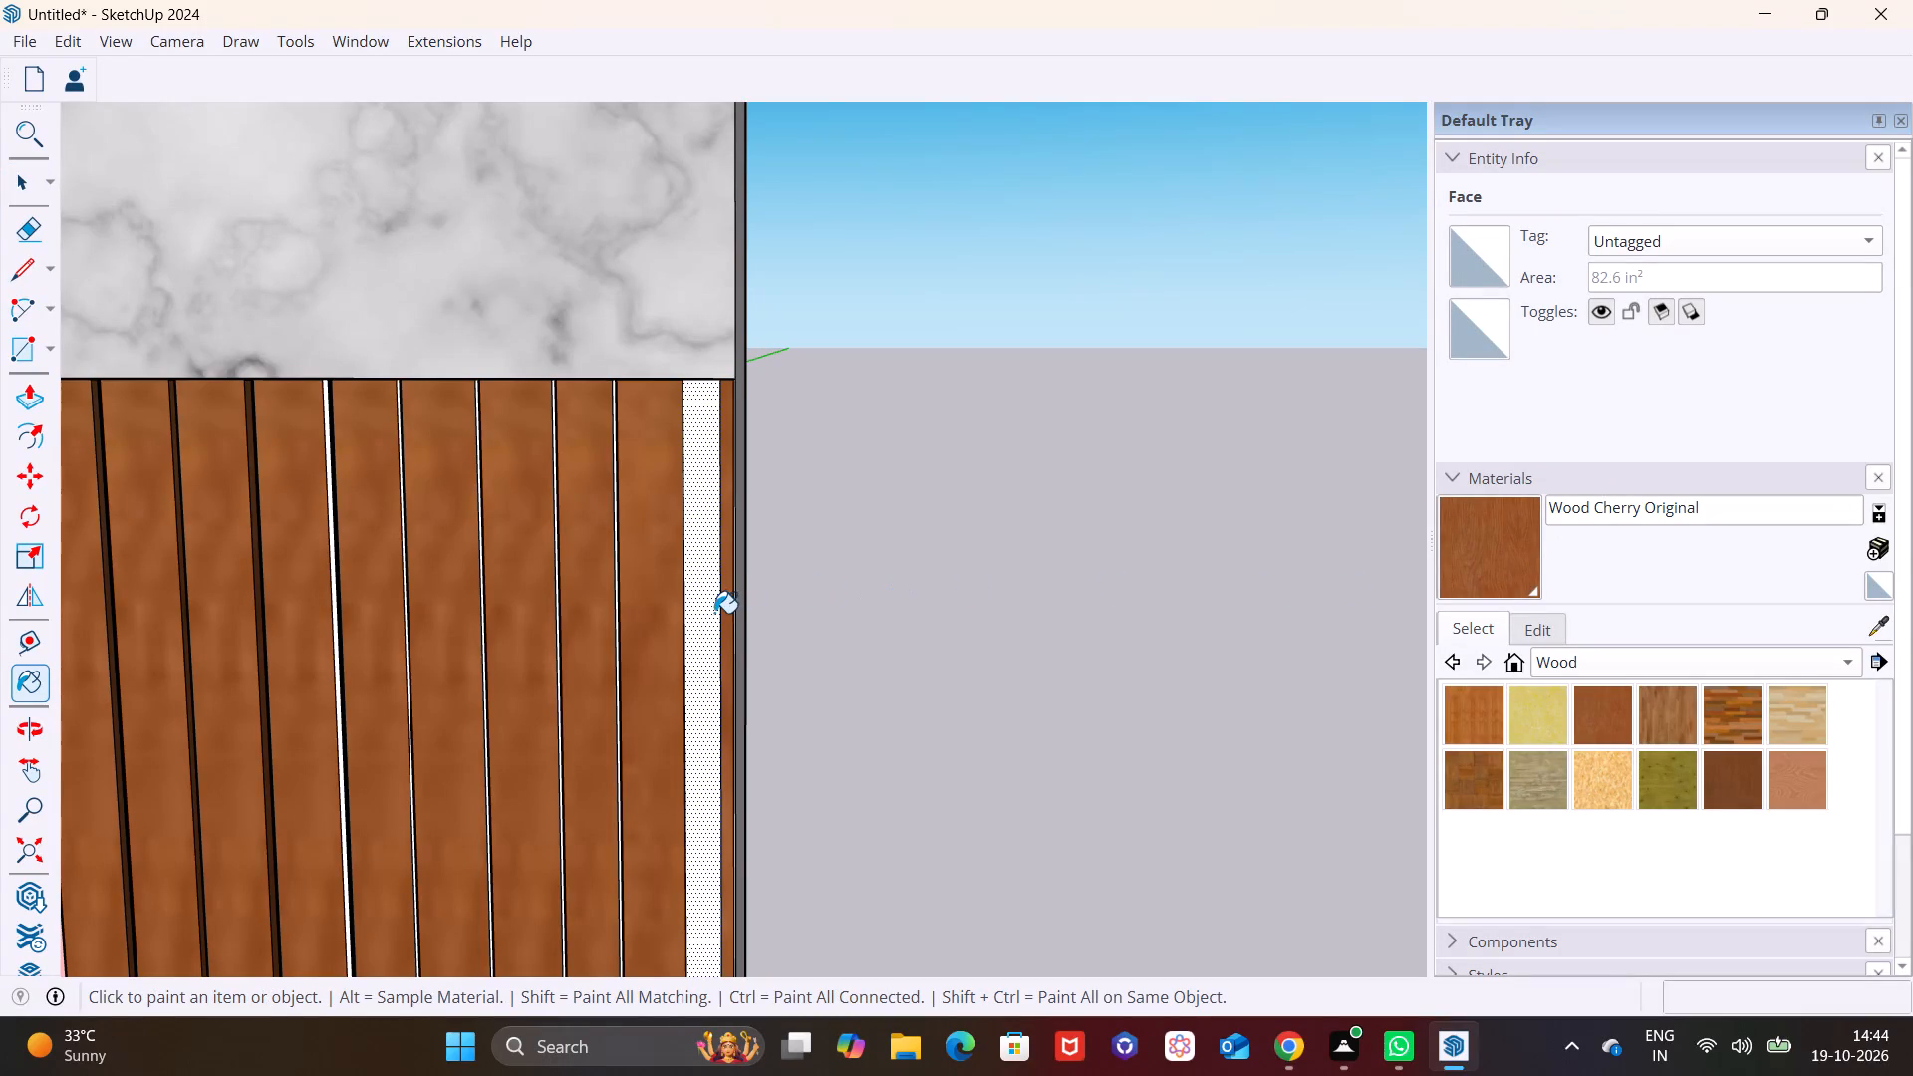
pyautogui.click(714, 613)
pyautogui.scroll(-10, 717, 616)
pyautogui.press('space')
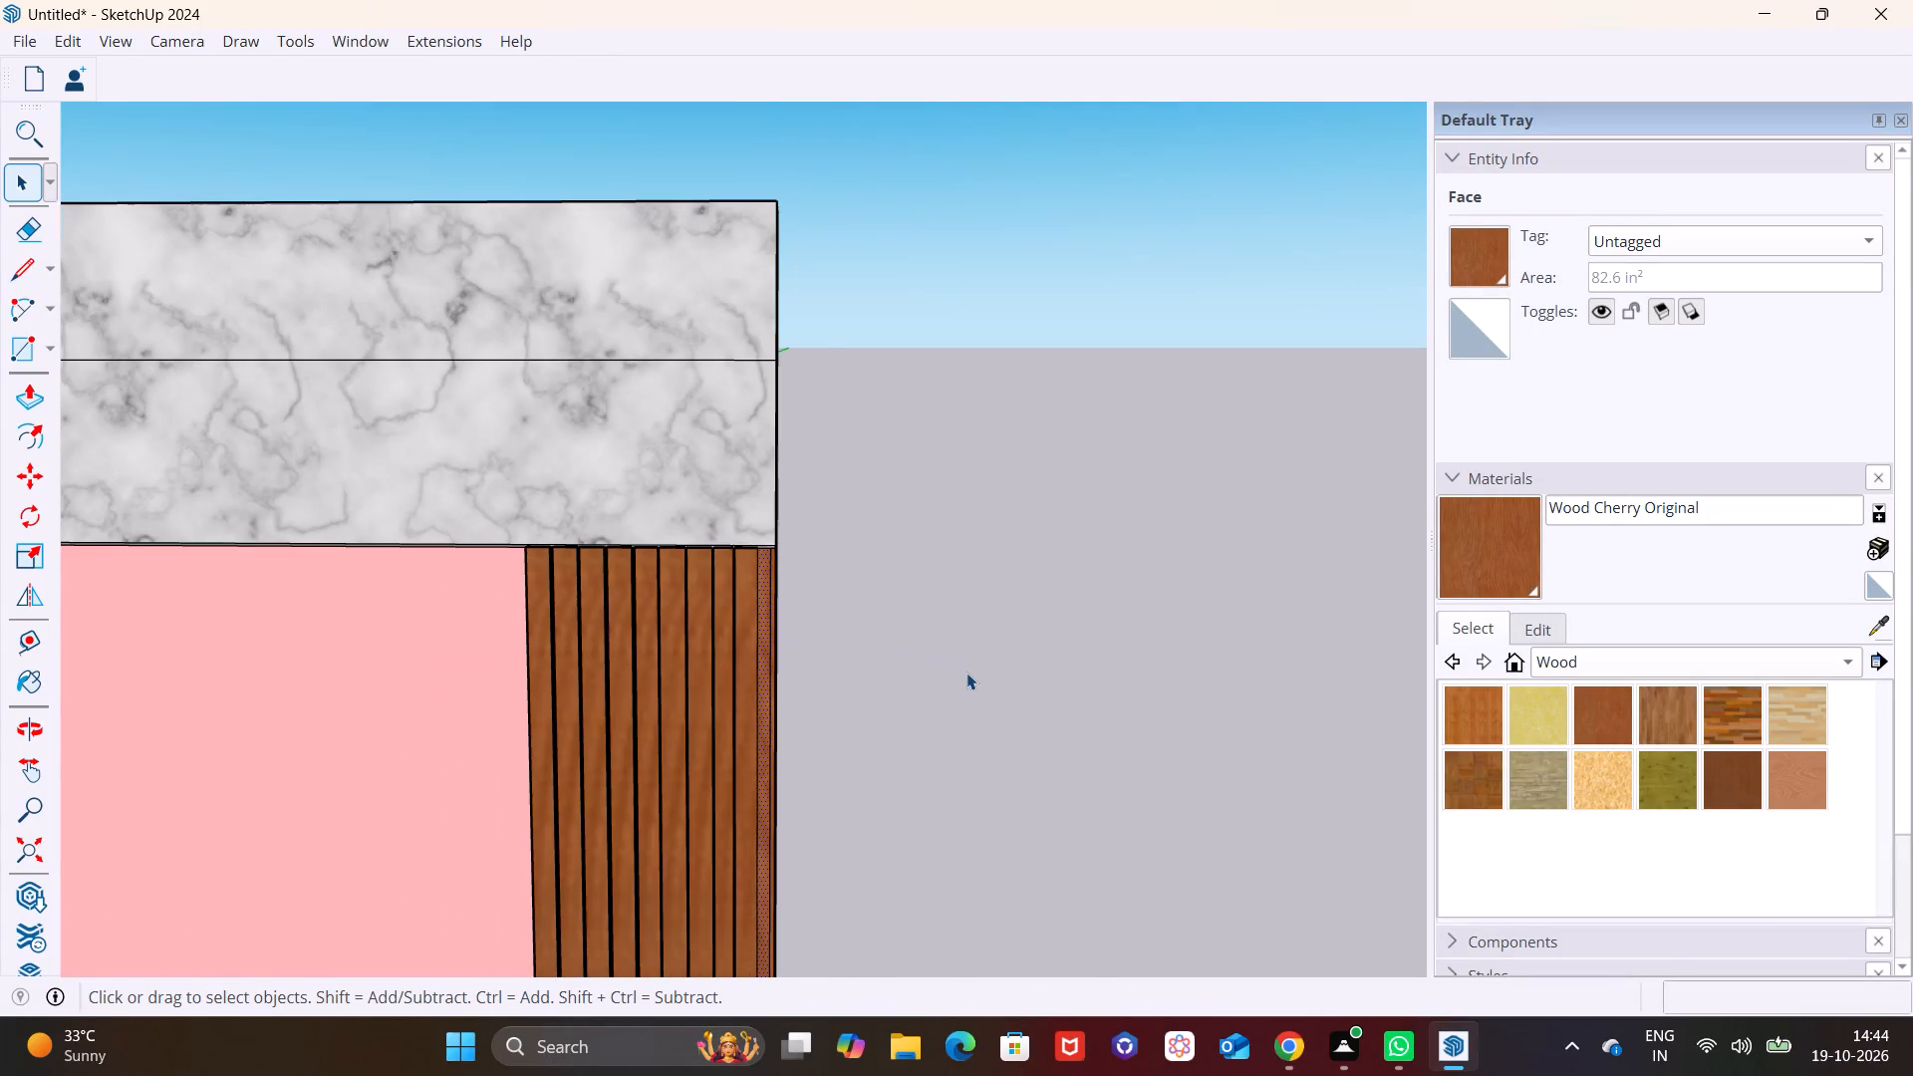
# Paint the white gaps between the outermost slats, beside the lower part of the panel, with Wood Cherry Original.
pyautogui.scroll(-13, 966, 672)
pyautogui.scroll(1, 939, 840)
pyautogui.keyDown('shift'); pyautogui.moveTo(939, 840); pyautogui.dragTo(878, 474, button='middle'); pyautogui.keyUp('shift')
pyautogui.keyDown('shift'); pyautogui.scroll(1, 879, 476); pyautogui.keyUp('shift')
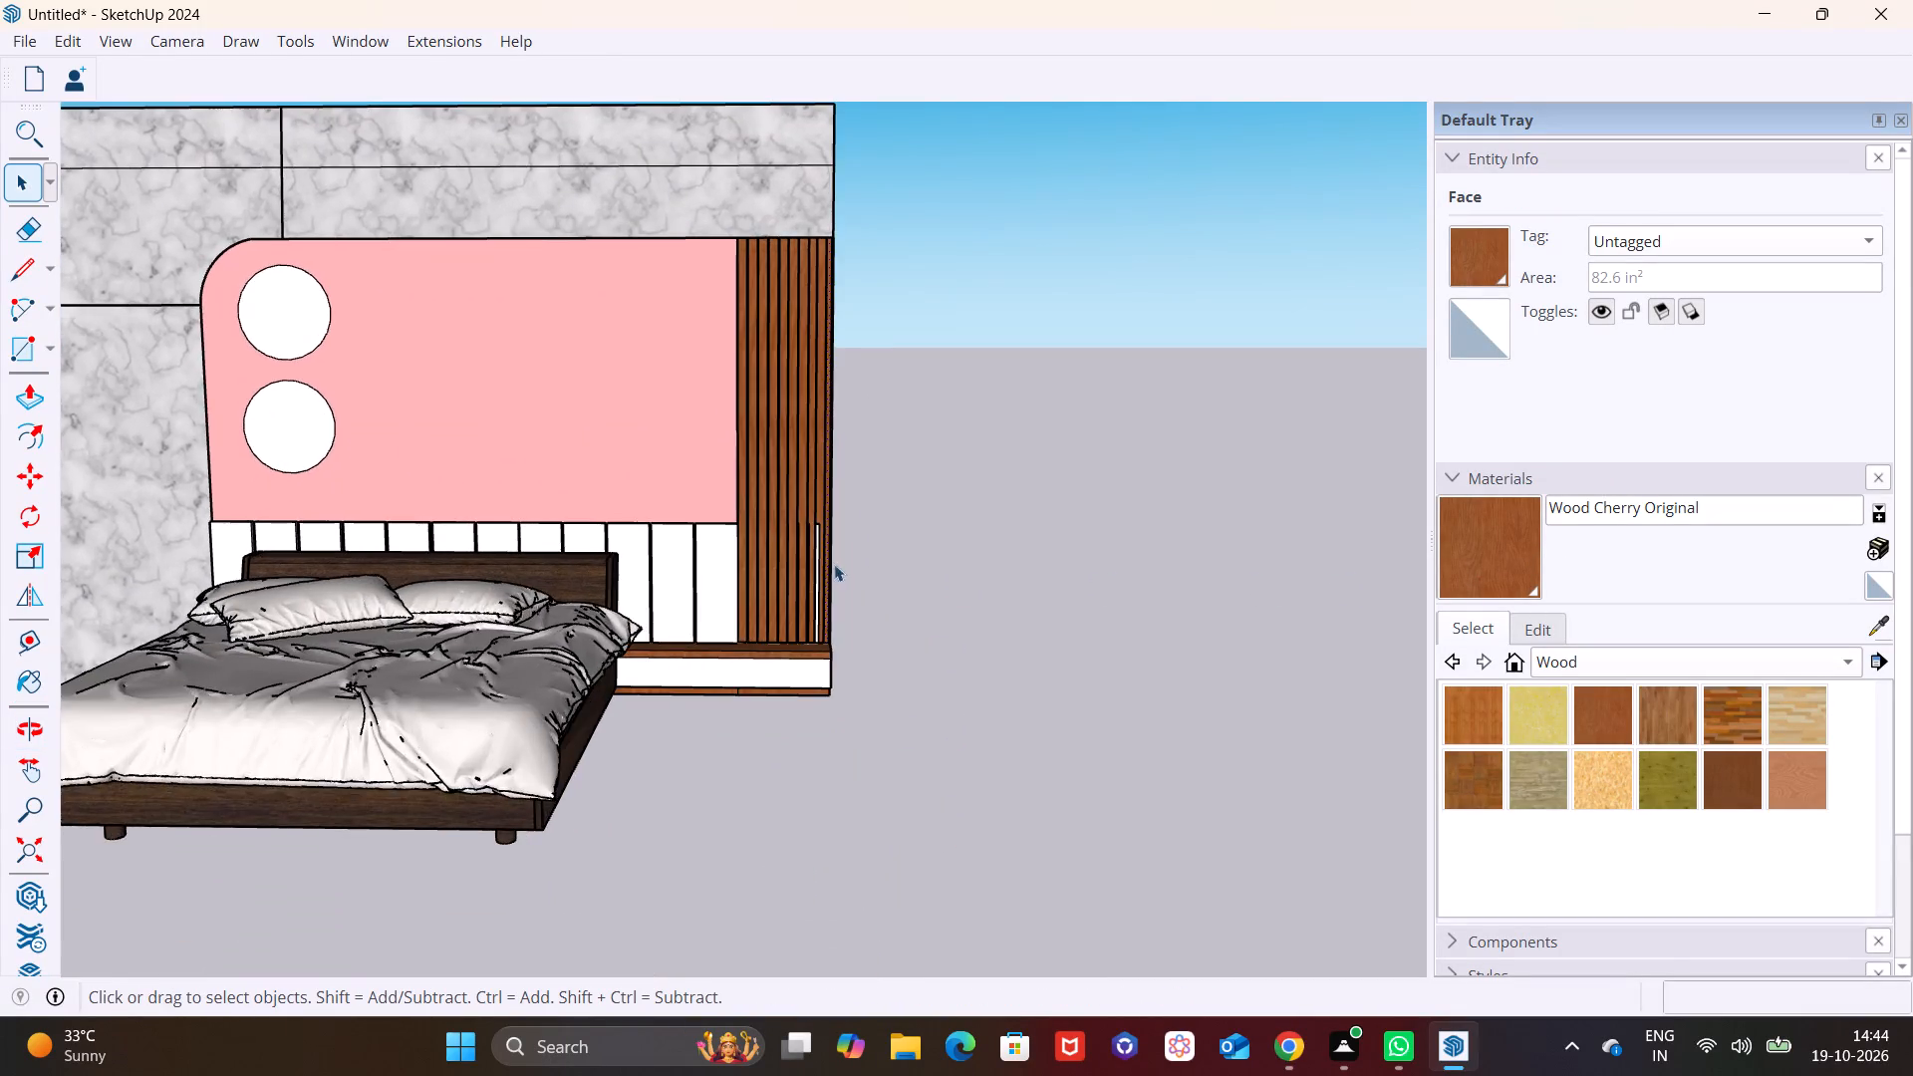
pyautogui.scroll(17, 834, 567)
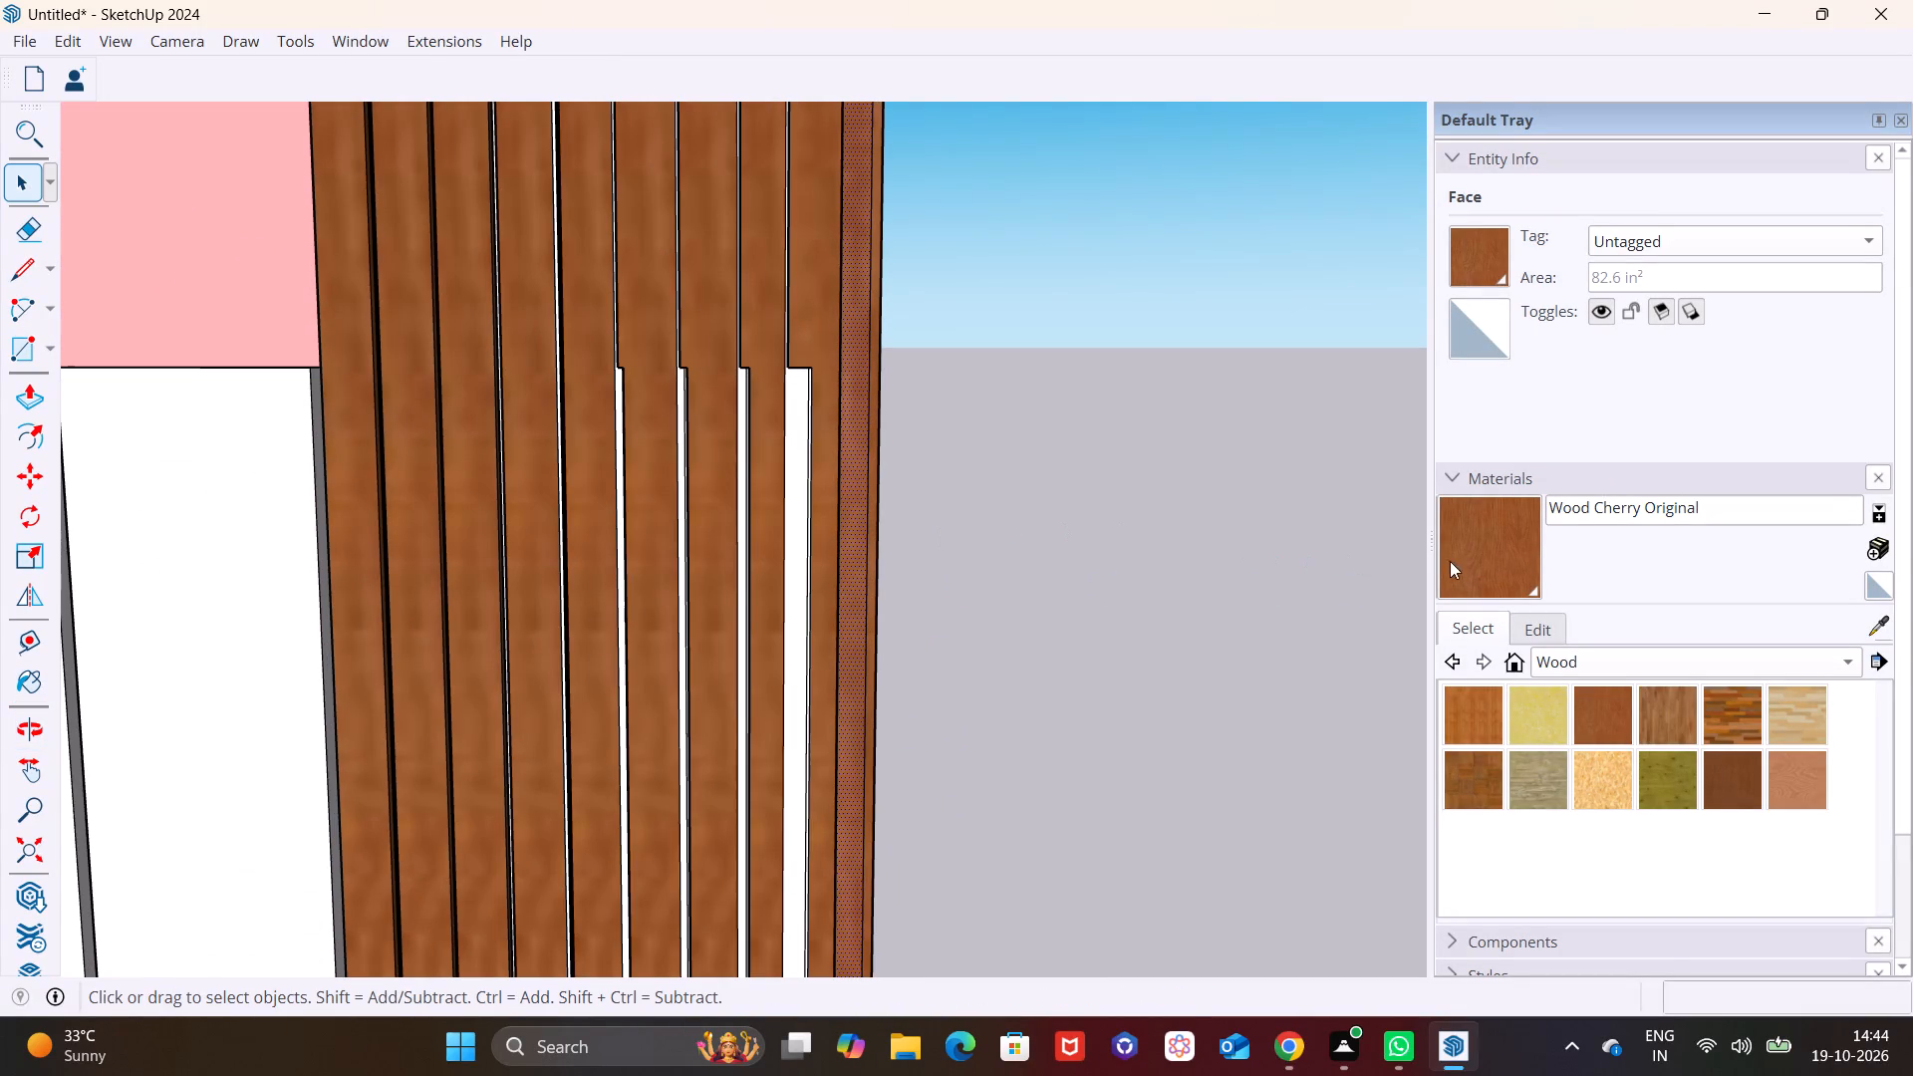
pyautogui.click(1467, 559)
pyautogui.click(795, 543)
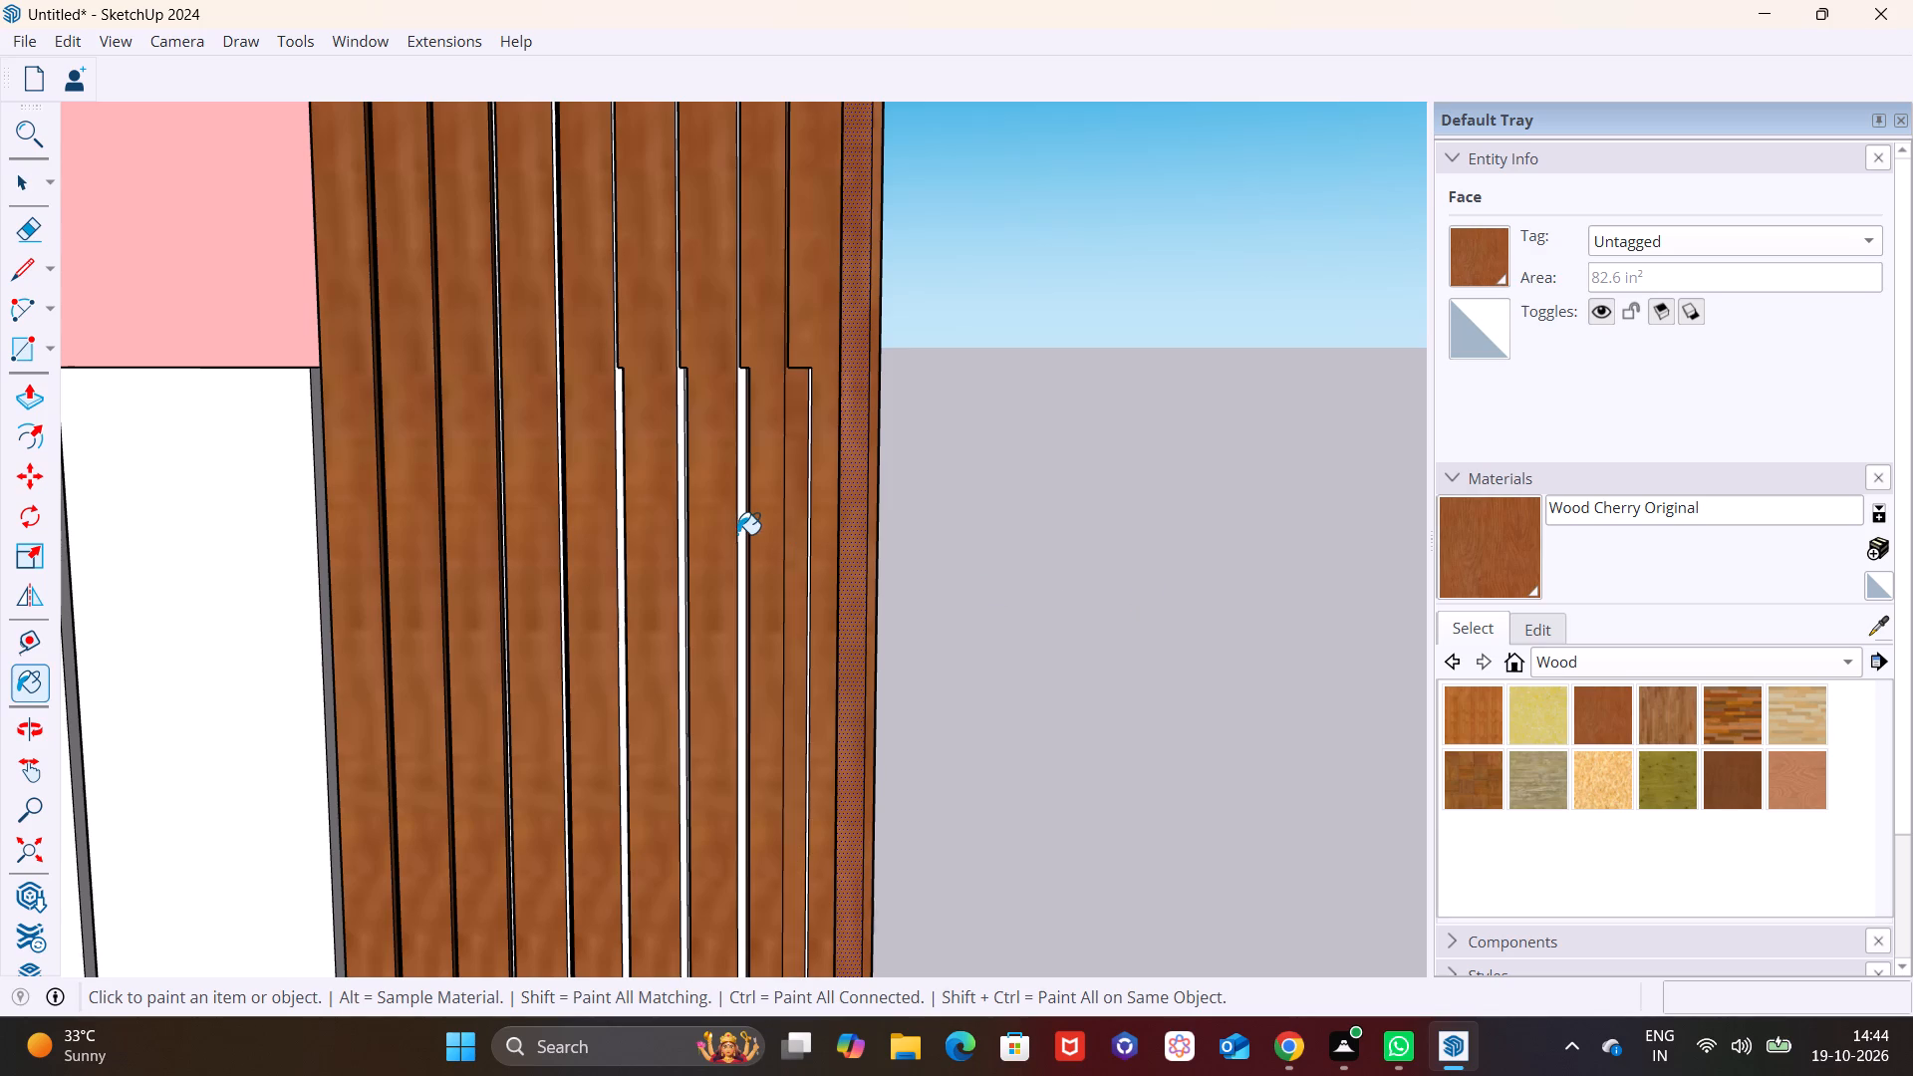
pyautogui.click(740, 528)
pyautogui.click(682, 512)
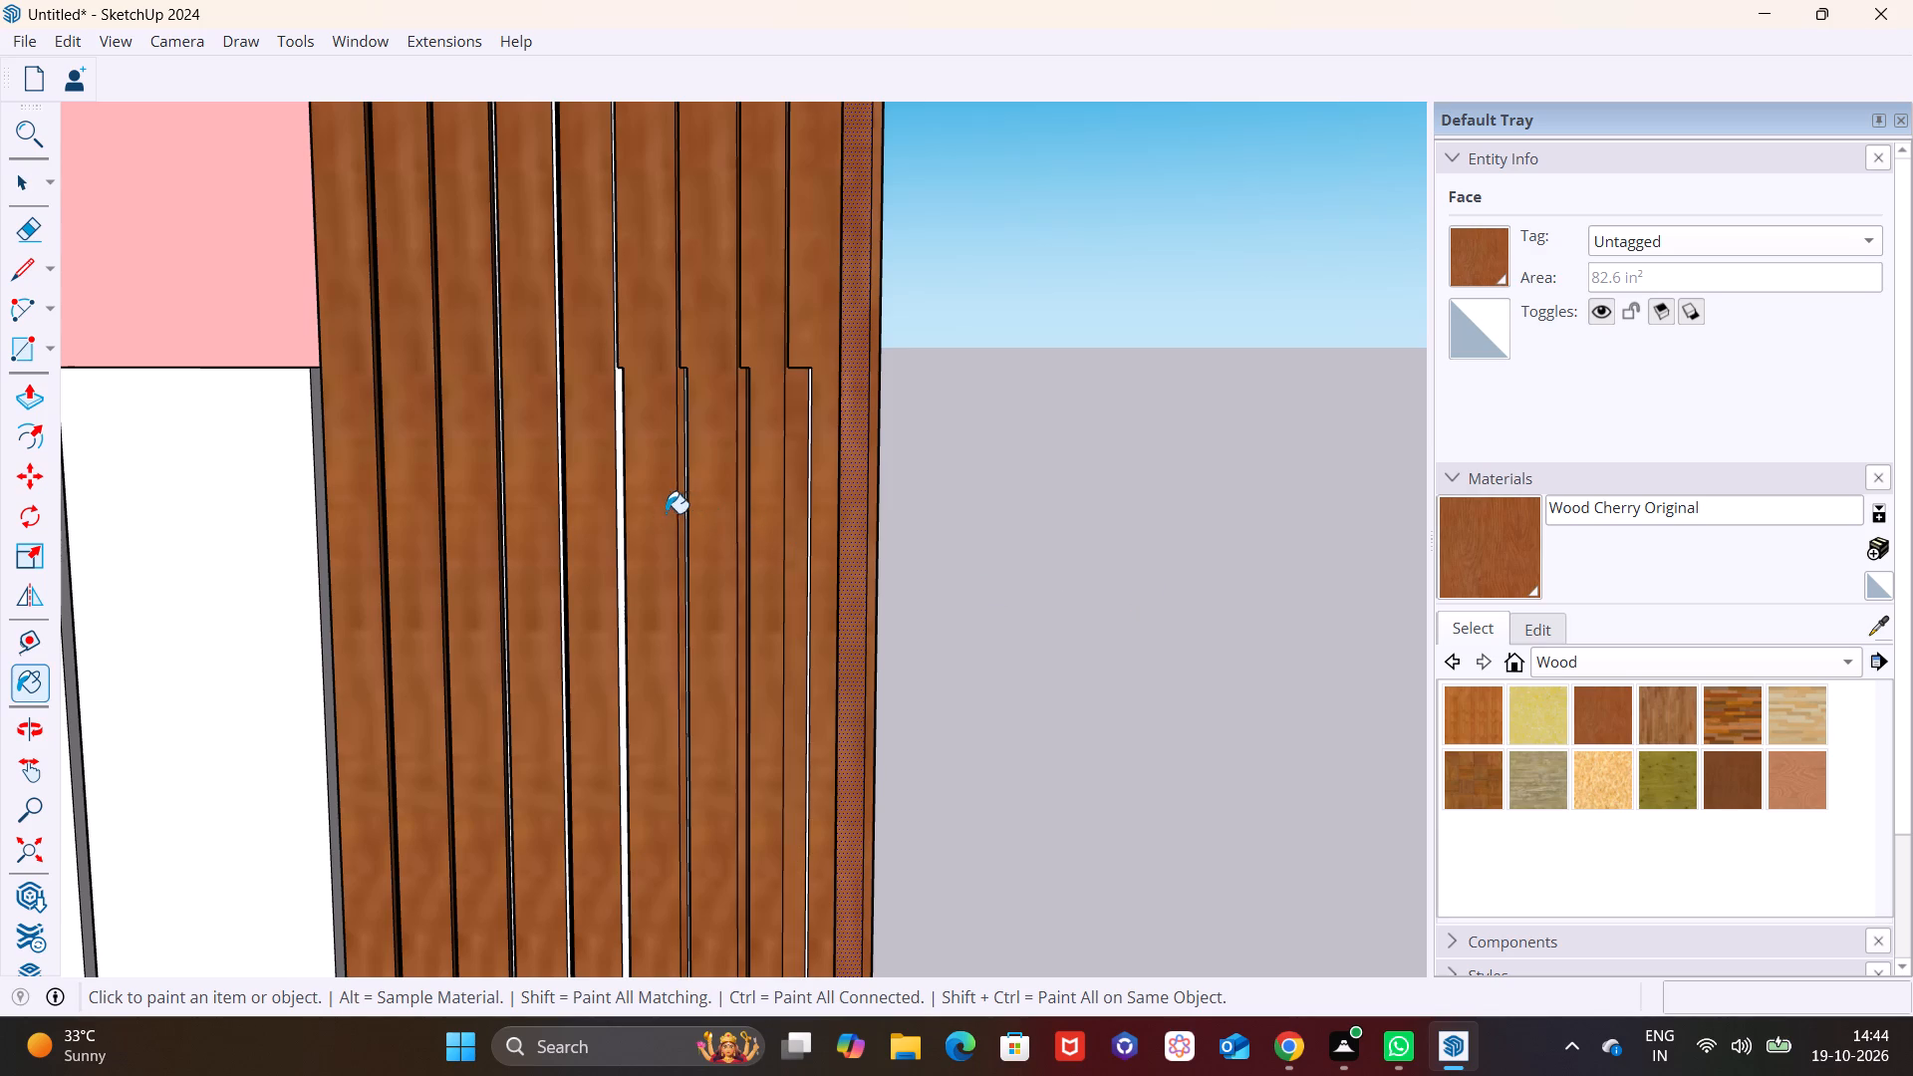
pyautogui.click(616, 525)
pyautogui.scroll(8, 627, 496)
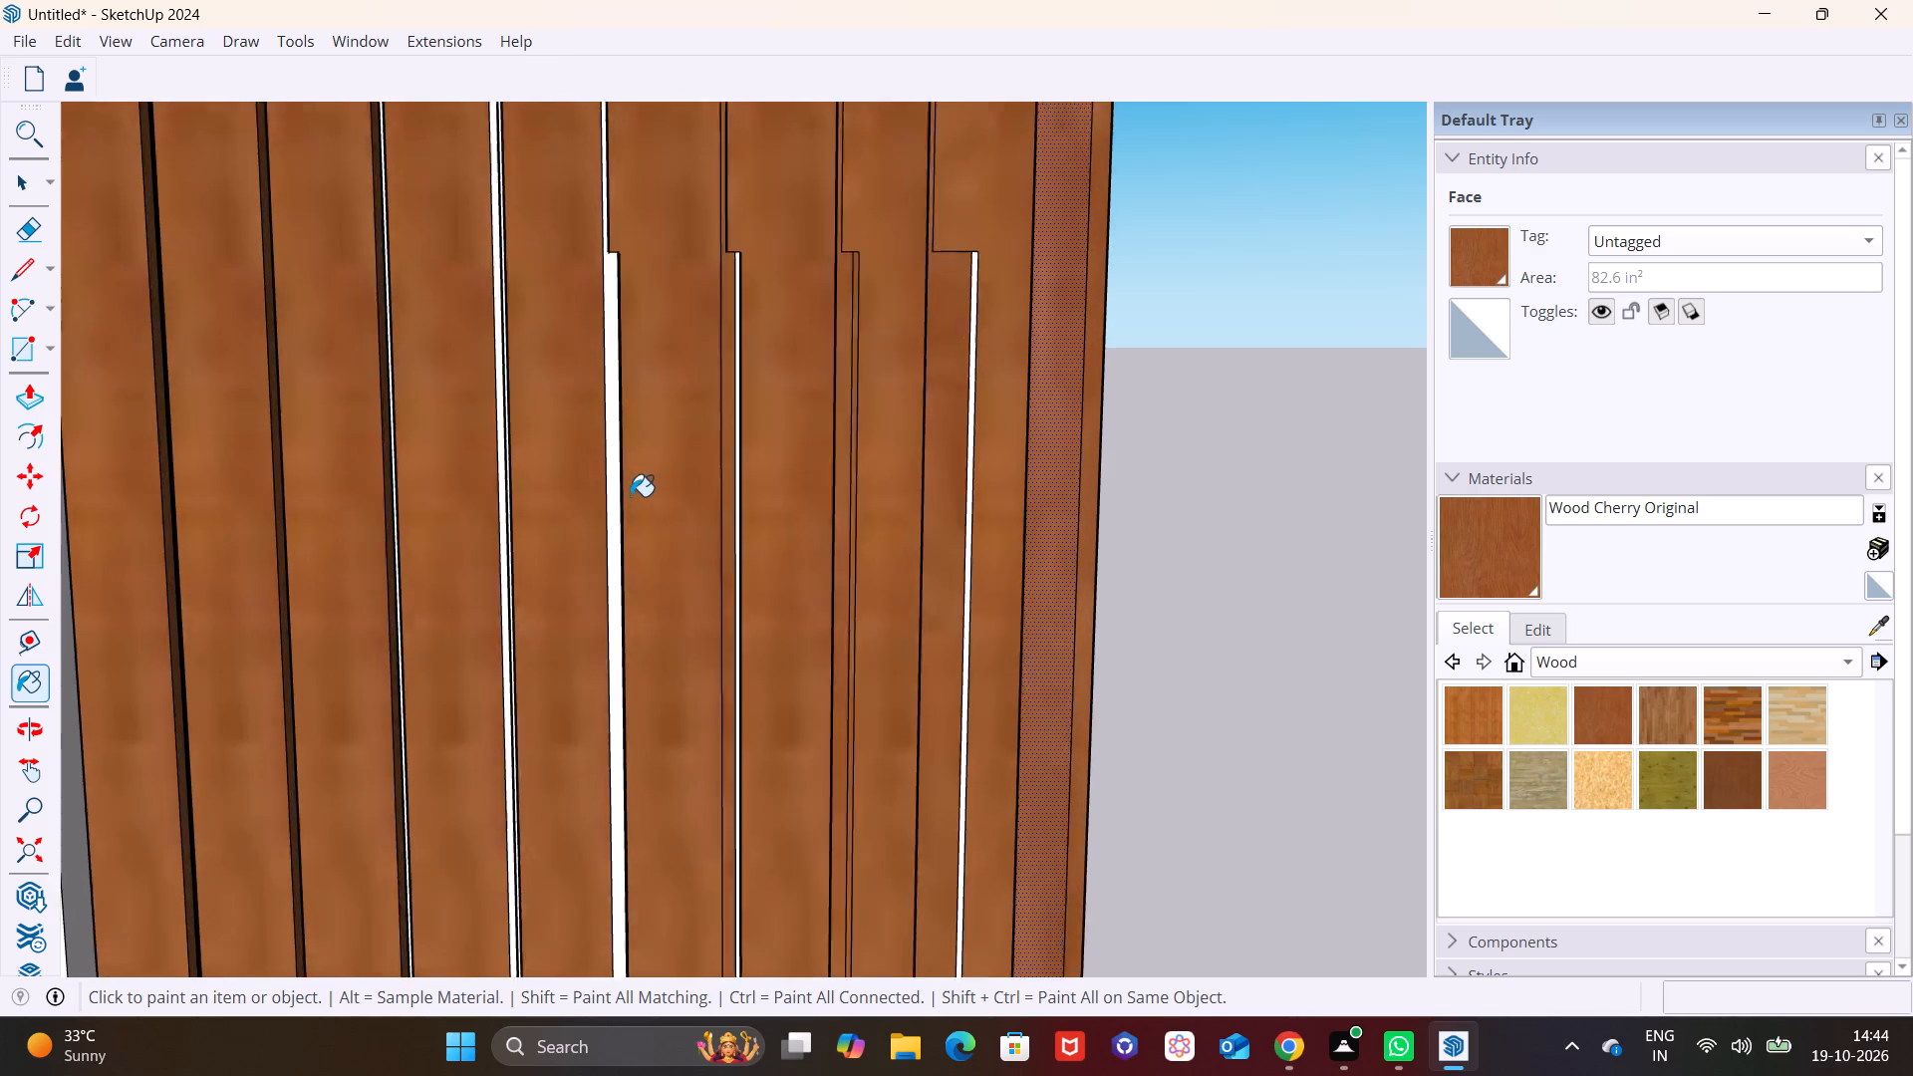
pyautogui.scroll(1, 631, 496)
pyautogui.click(609, 507)
pyautogui.scroll(-3, 608, 508)
pyautogui.scroll(5, 971, 487)
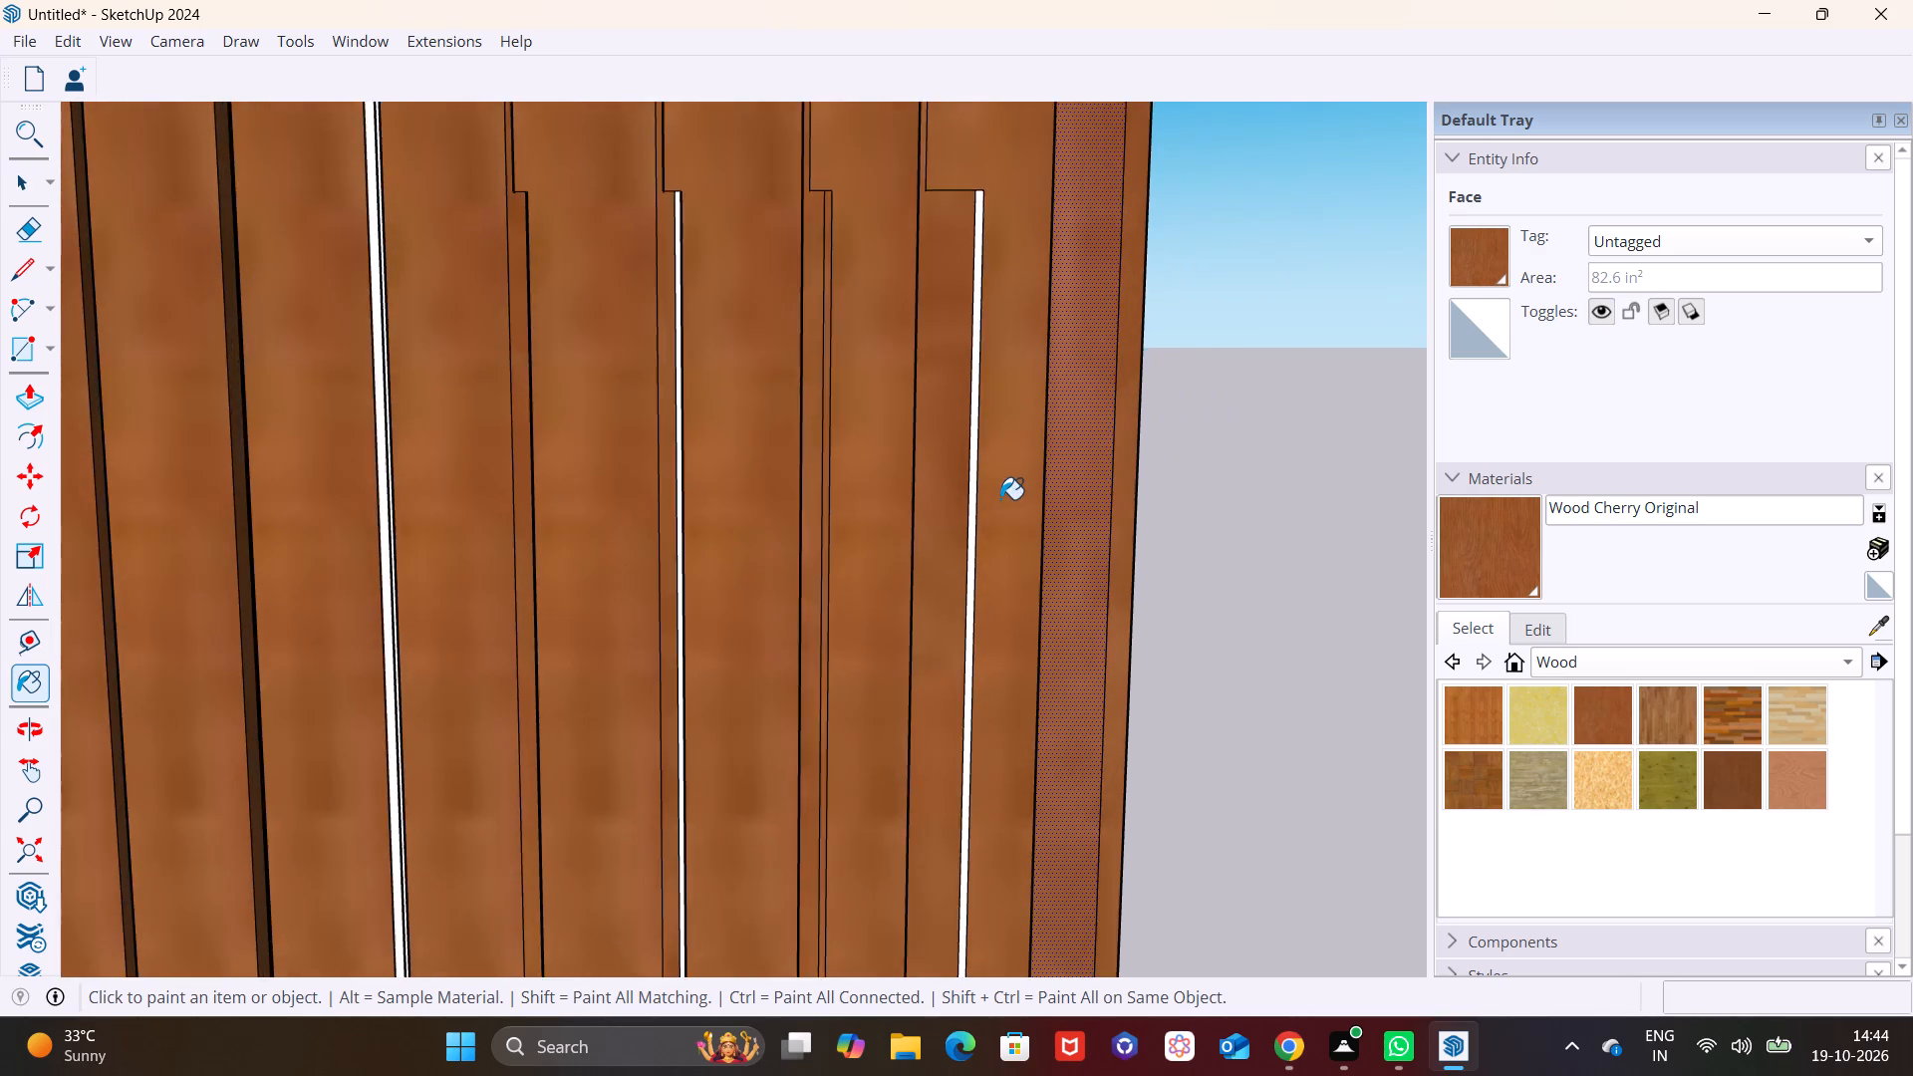
pyautogui.scroll(4, 1000, 499)
pyautogui.click(942, 503)
pyautogui.moveTo(352, 524); pyautogui.dragTo(491, 481, button='middle')
pyautogui.click(345, 537)
pyautogui.scroll(-8, 346, 537)
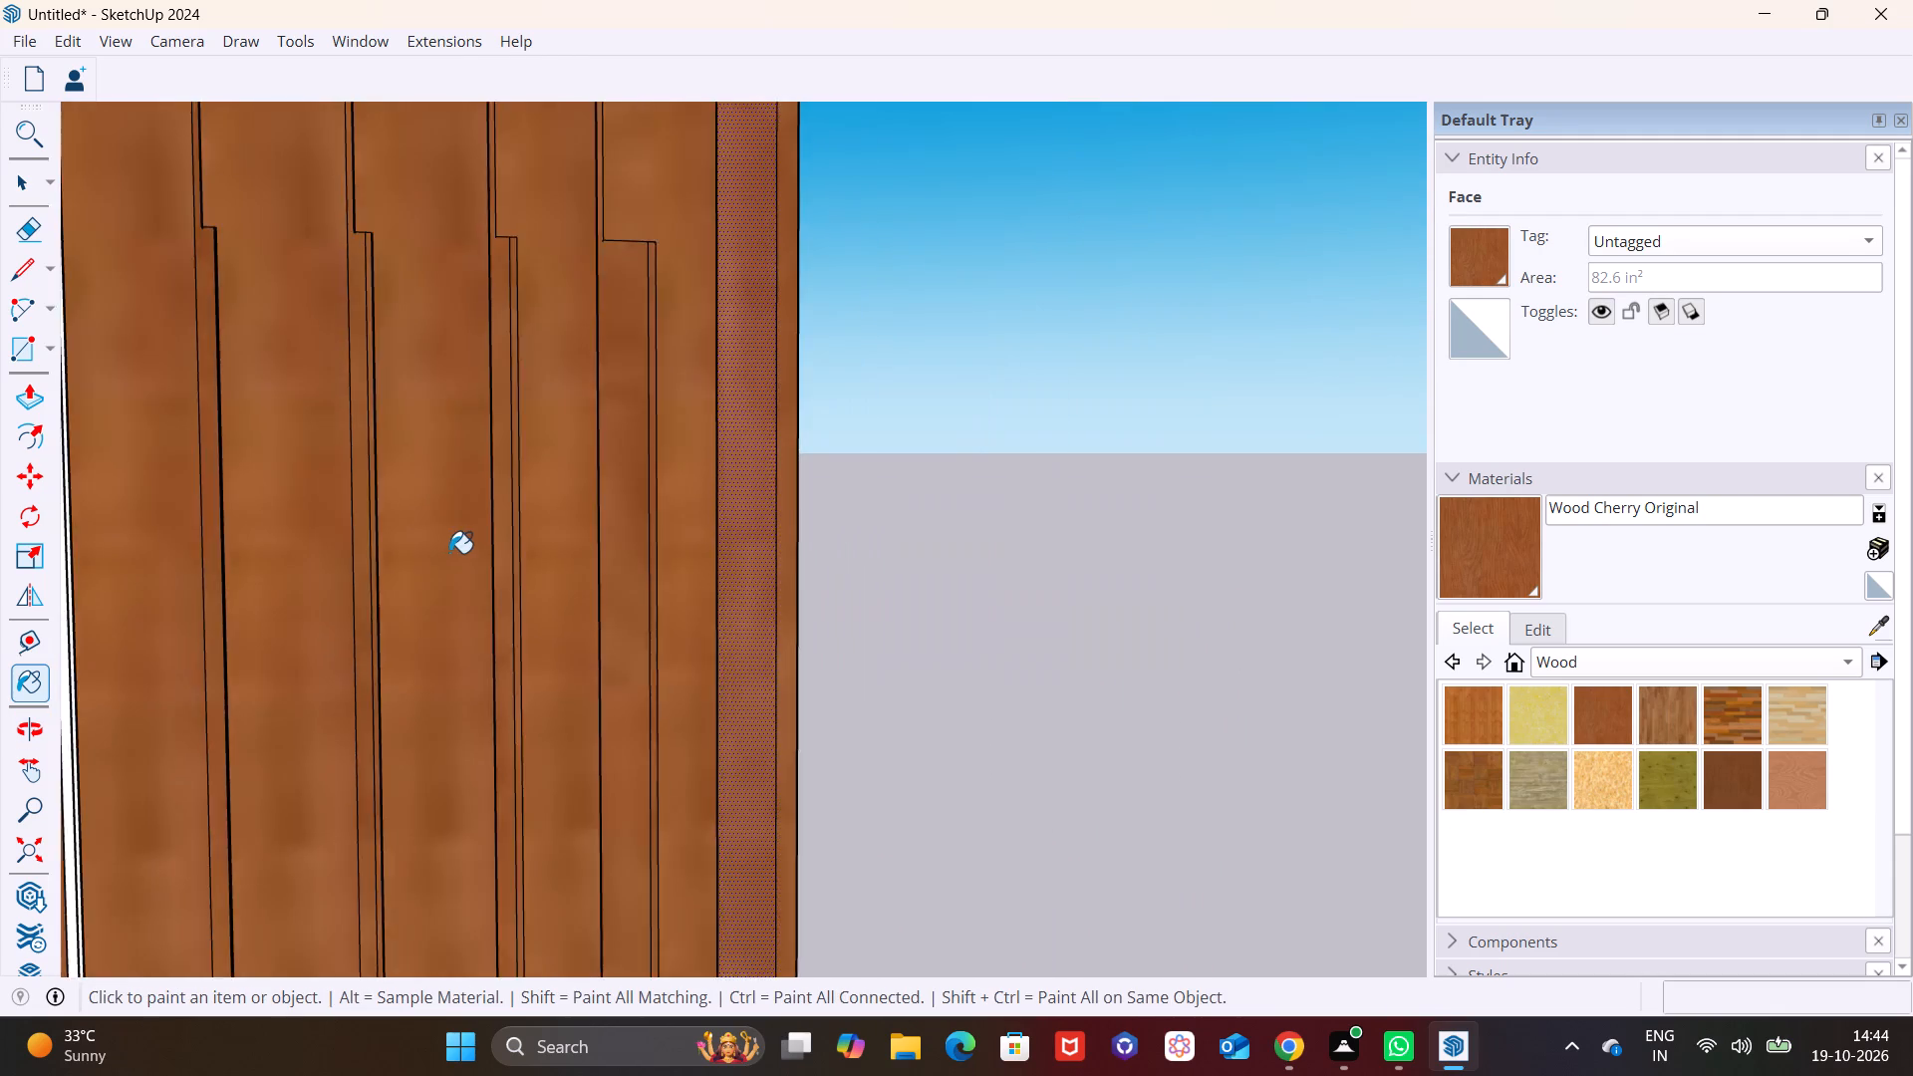
# Paint the remaining white gaps between the slats nearer the pink panel with Wood Cherry Original.
pyautogui.scroll(-10, 449, 553)
pyautogui.keyDown('shift'); pyautogui.moveTo(394, 536); pyautogui.dragTo(1036, 519, button='middle'); pyautogui.keyUp('shift')
pyautogui.scroll(9, 966, 493)
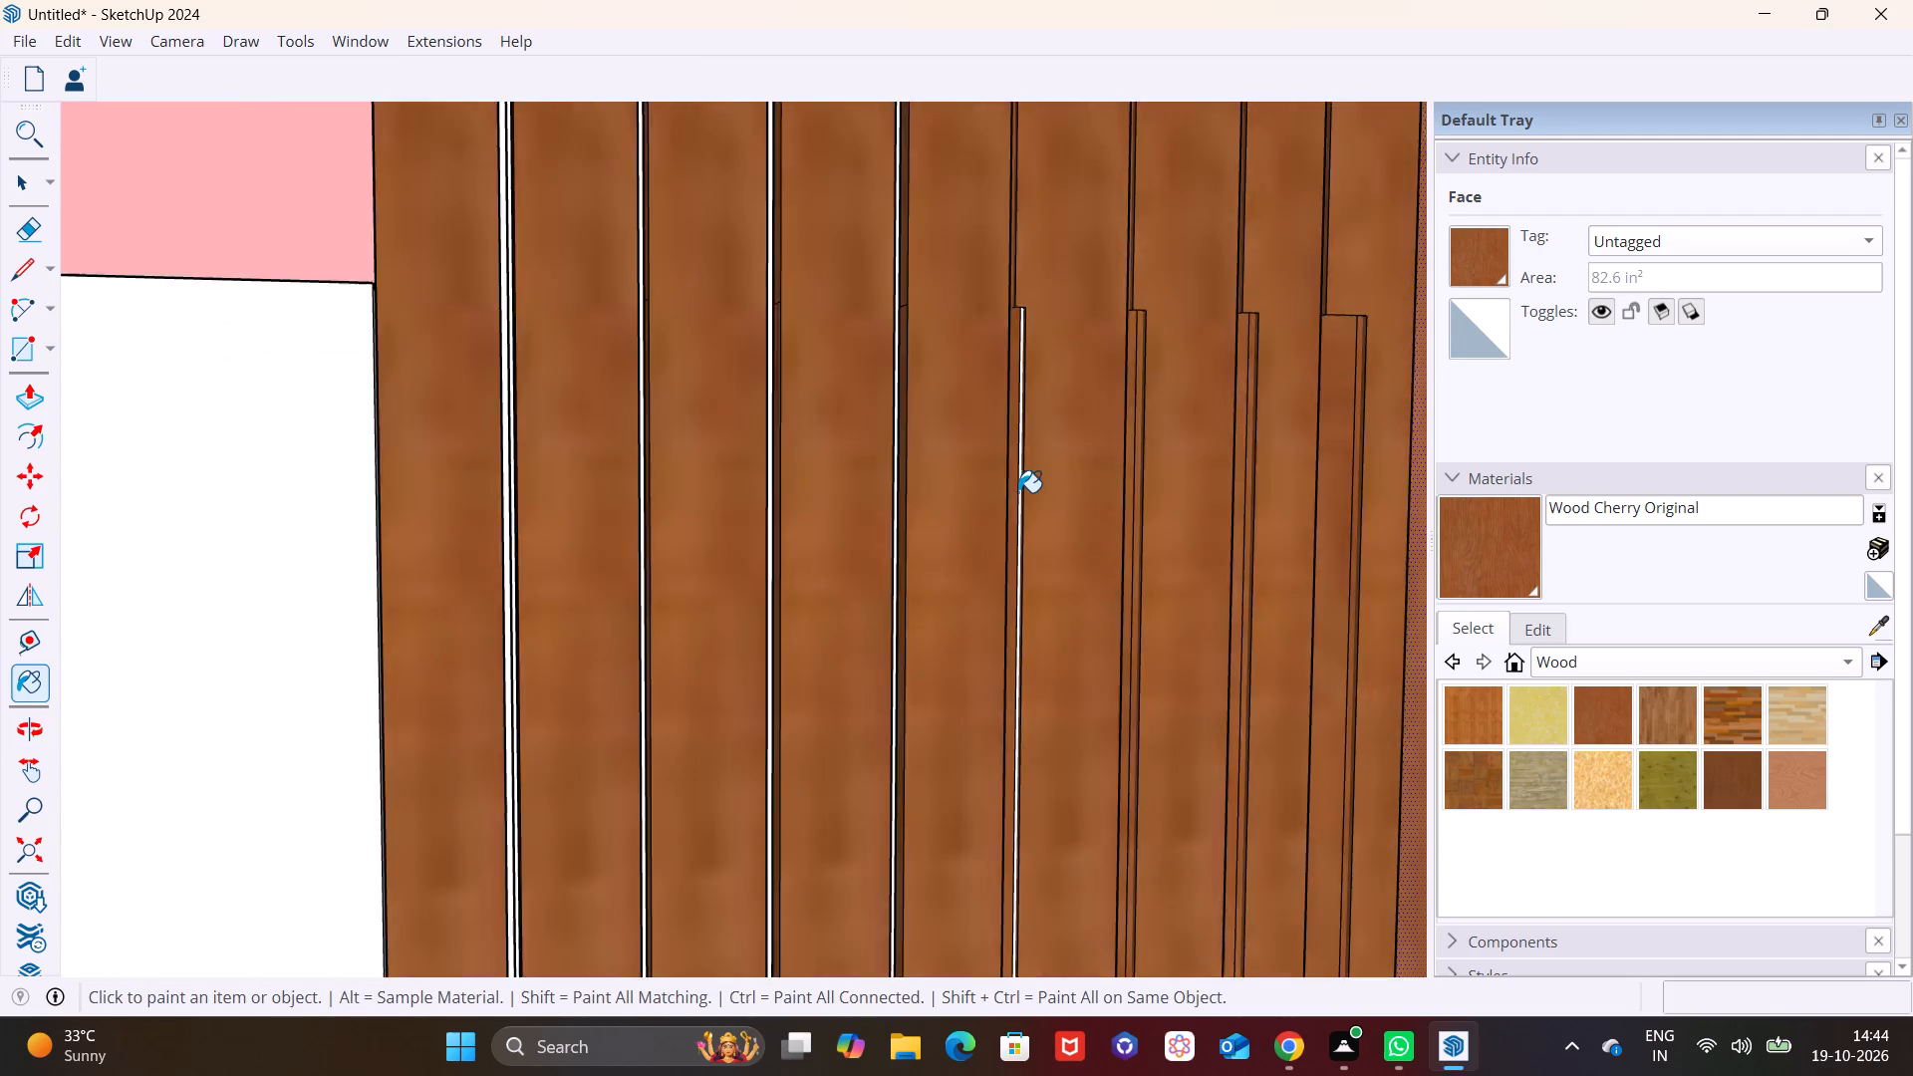
pyautogui.scroll(7, 1018, 492)
pyautogui.click(1021, 463)
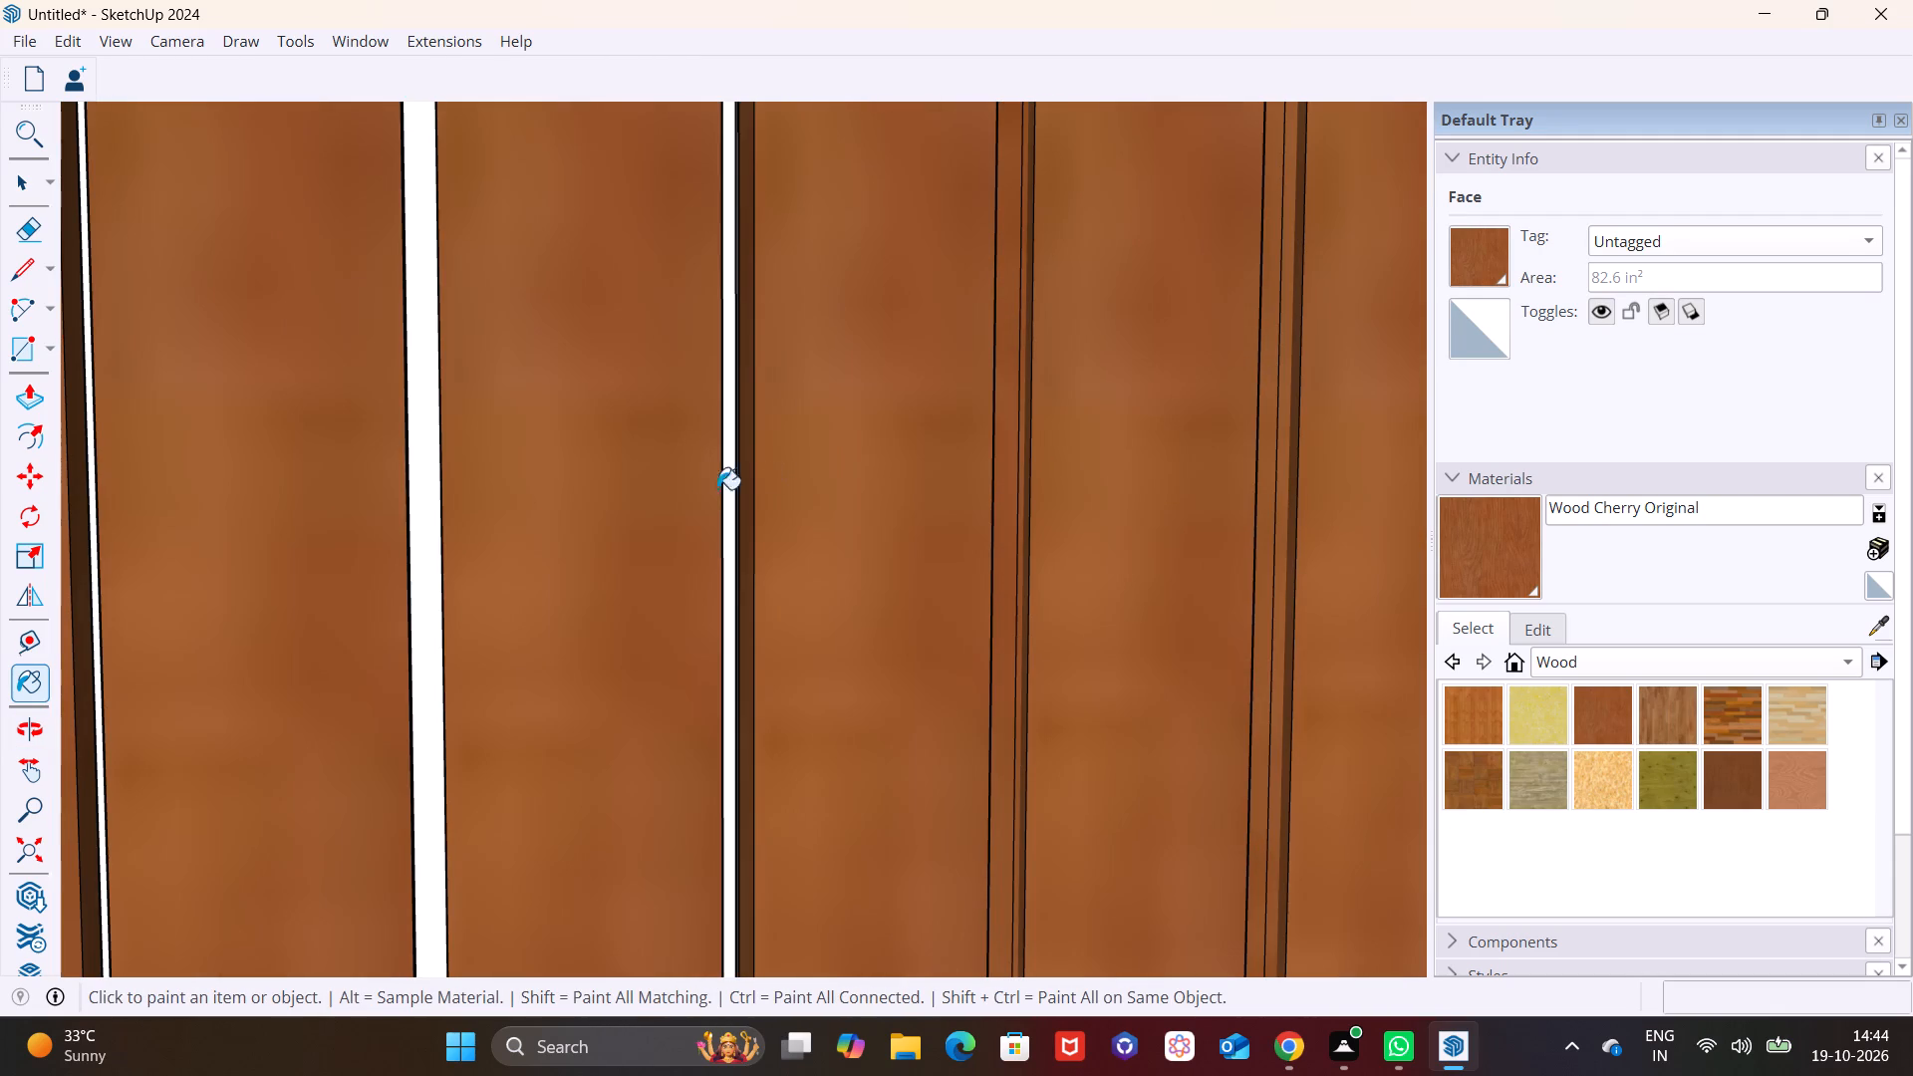
pyautogui.click(729, 479)
pyautogui.click(401, 496)
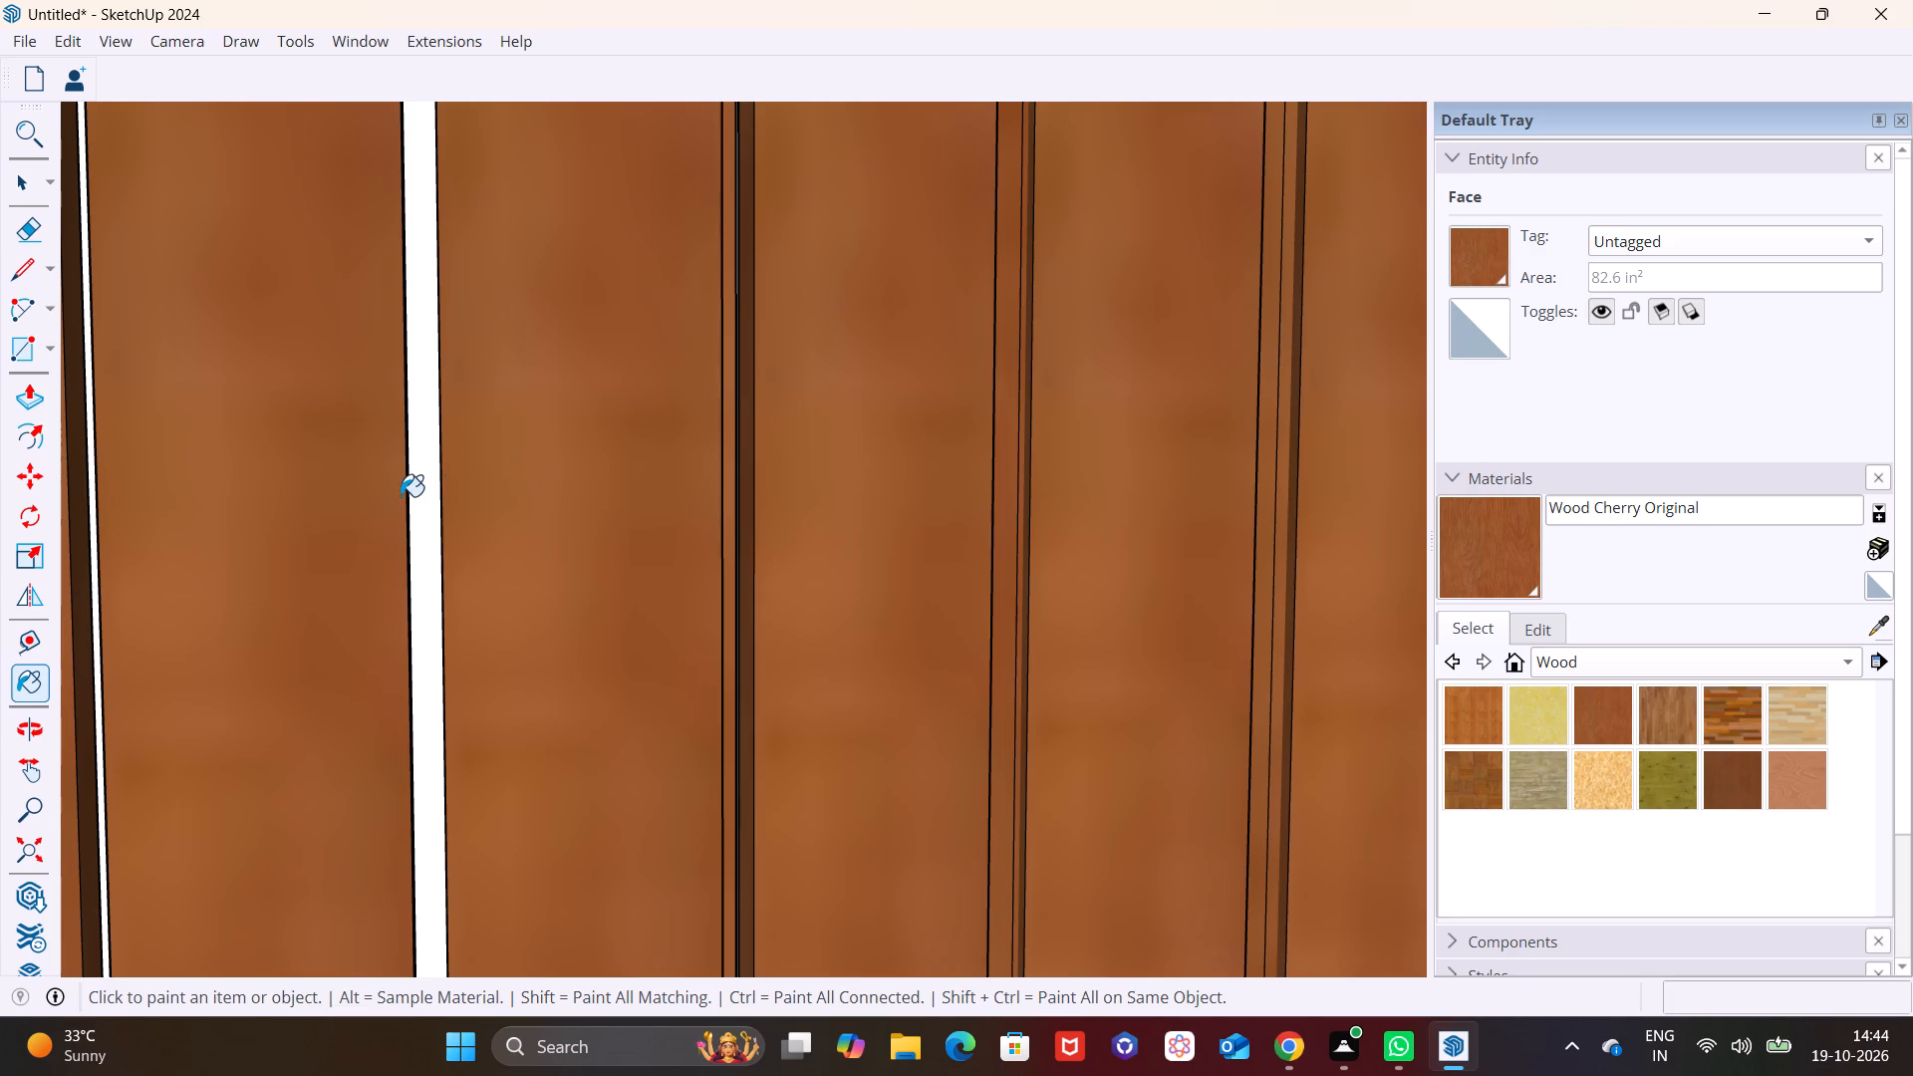
pyautogui.click(415, 489)
# Paint the two white lower wall panels next to the cherry-wood slats with the gray Color M03.
pyautogui.scroll(-20, 569, 520)
pyautogui.scroll(-1, 569, 520)
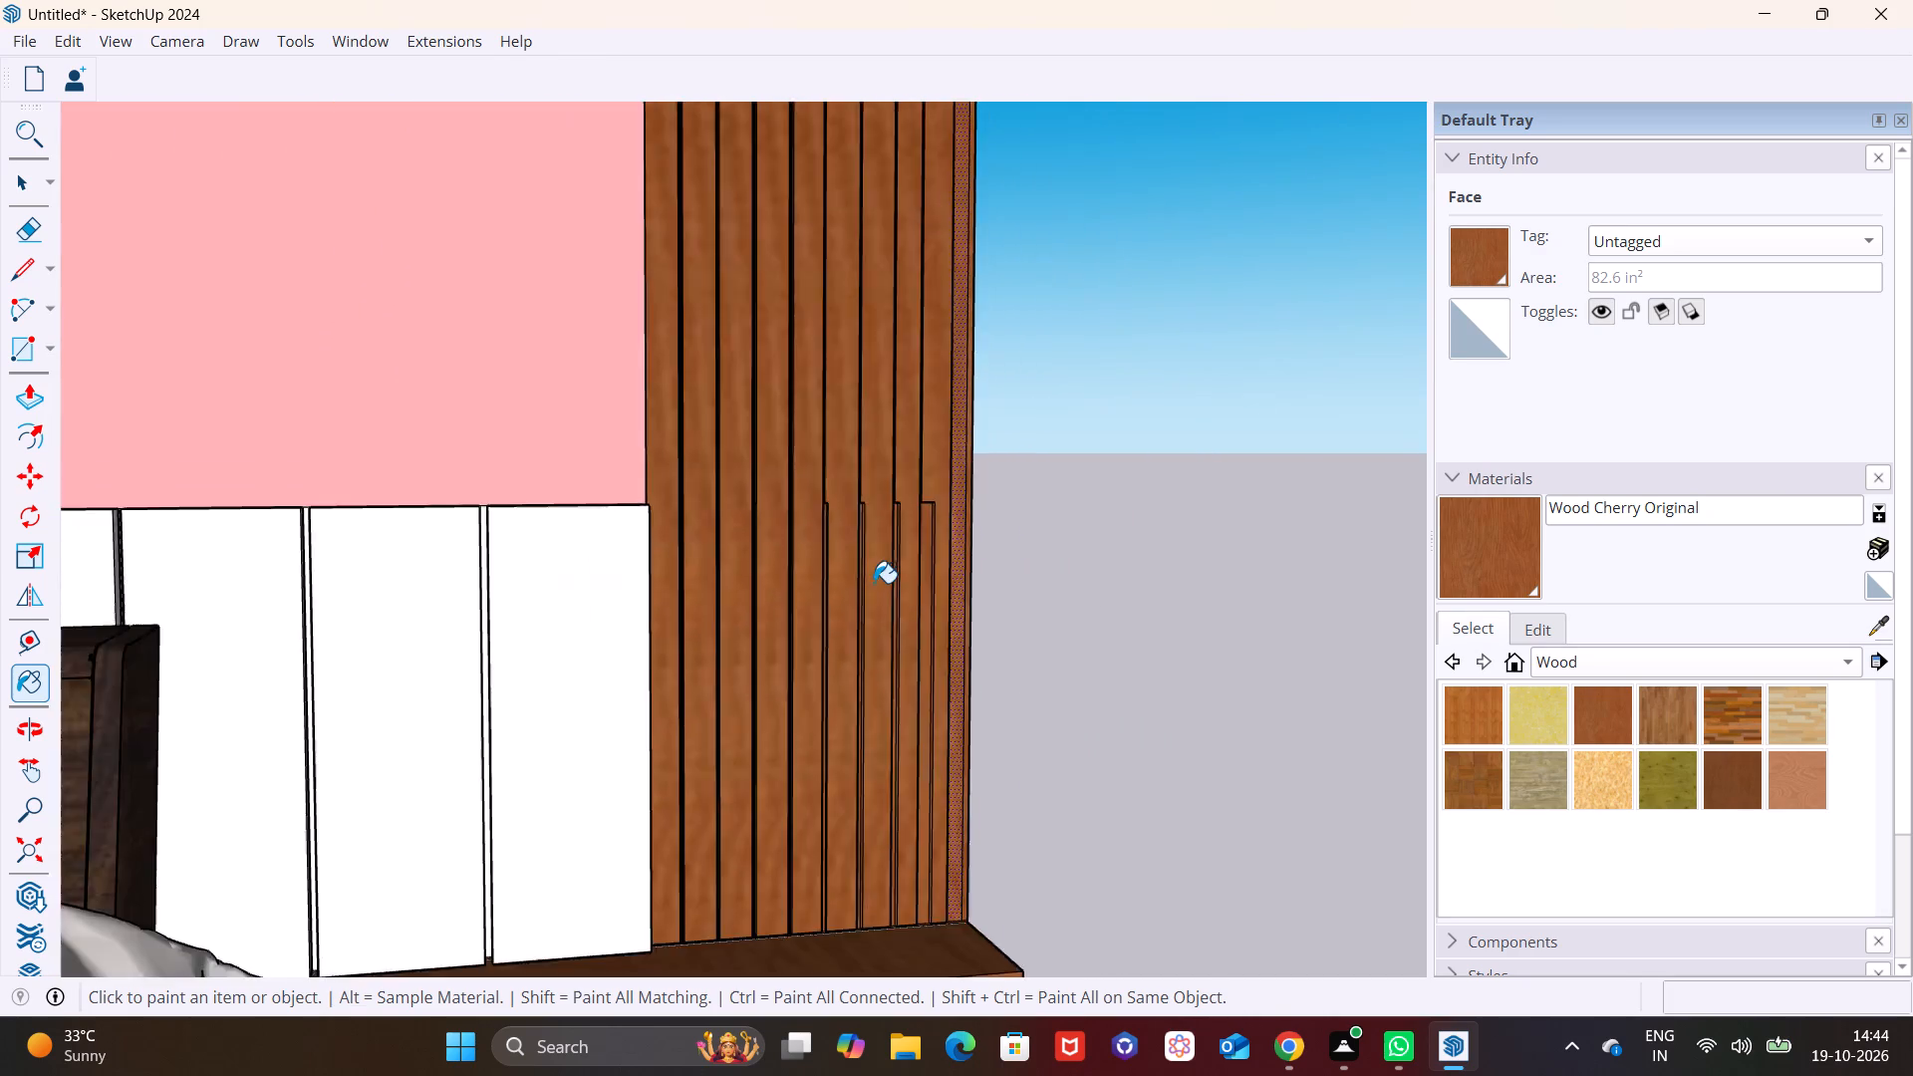
pyautogui.scroll(-9, 874, 583)
pyautogui.moveTo(903, 613); pyautogui.dragTo(646, 671, button='middle')
pyautogui.scroll(-8, 894, 592)
pyautogui.moveTo(907, 609); pyautogui.dragTo(1000, 641, button='middle')
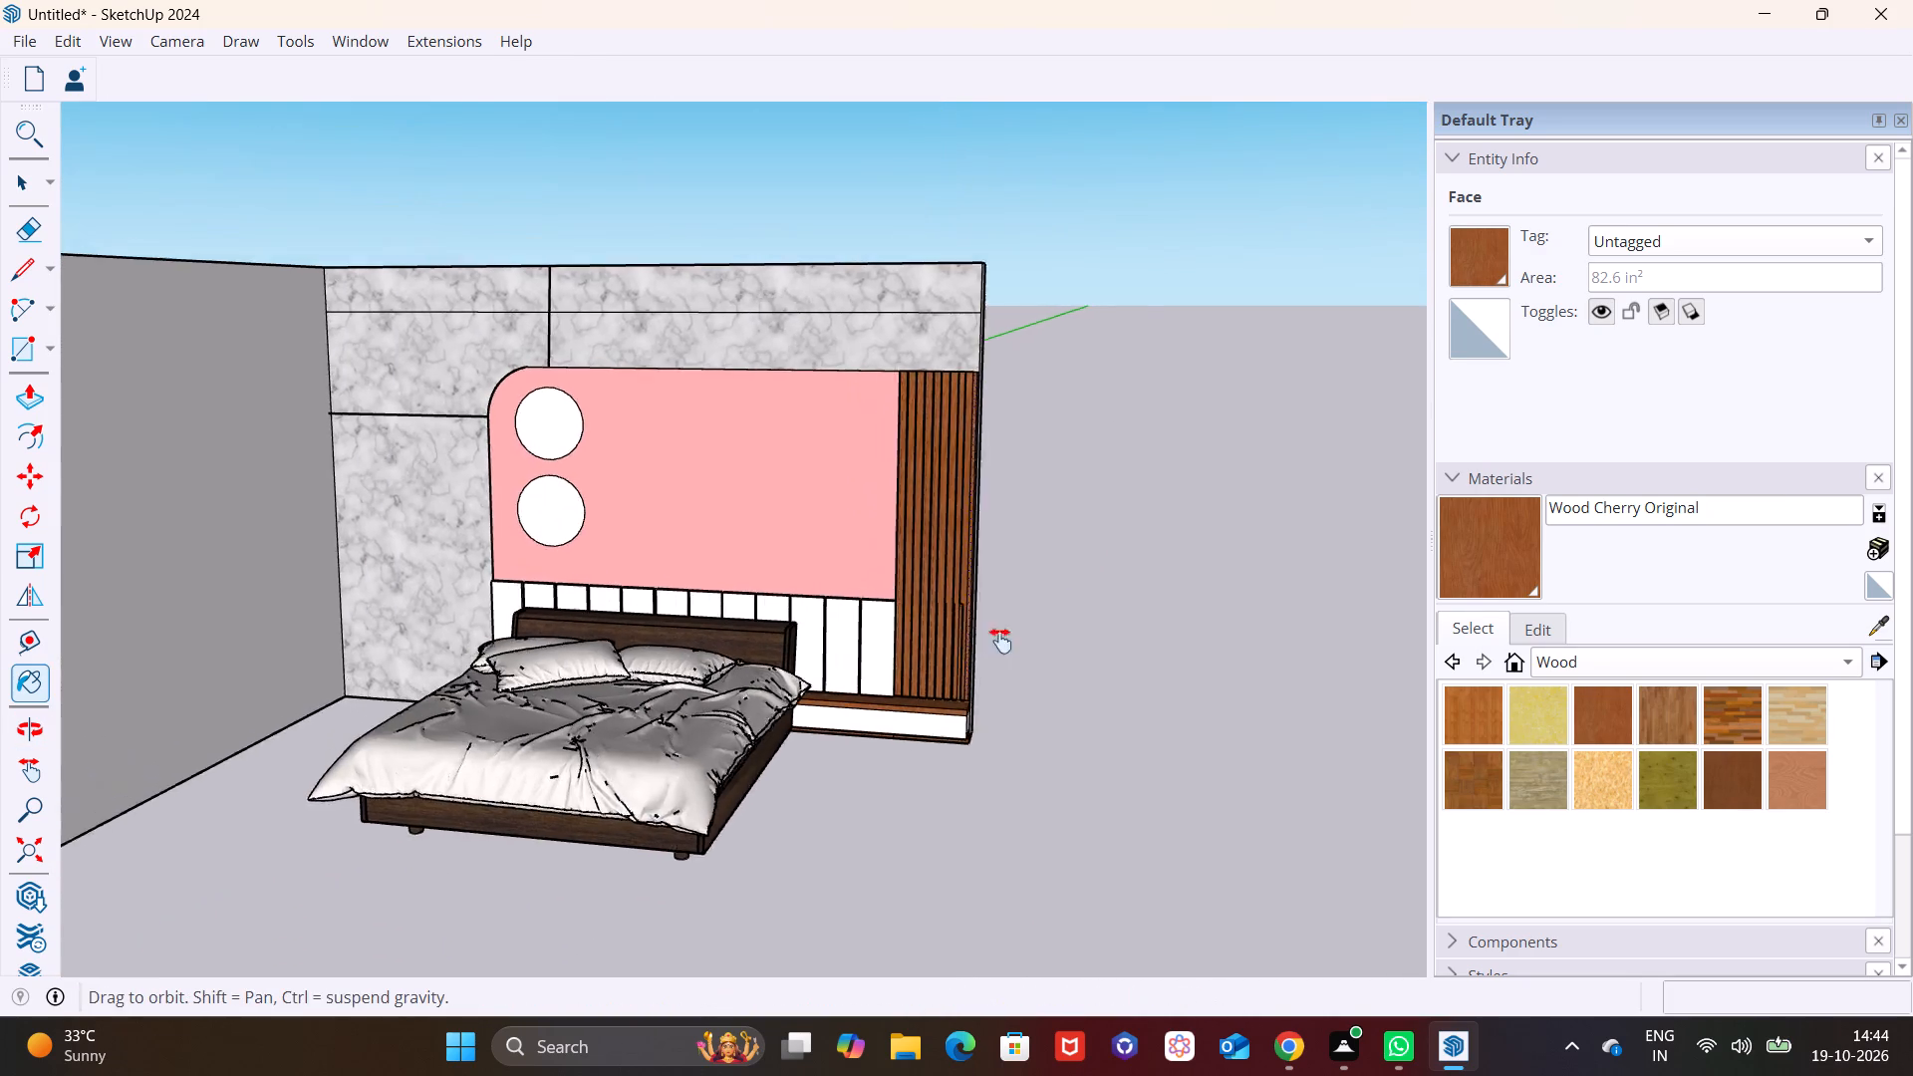
pyautogui.moveTo(1000, 641); pyautogui.dragTo(1165, 638, button='middle')
pyautogui.moveTo(1176, 628); pyautogui.dragTo(1217, 635, button='middle')
pyautogui.scroll(-1, 1142, 597)
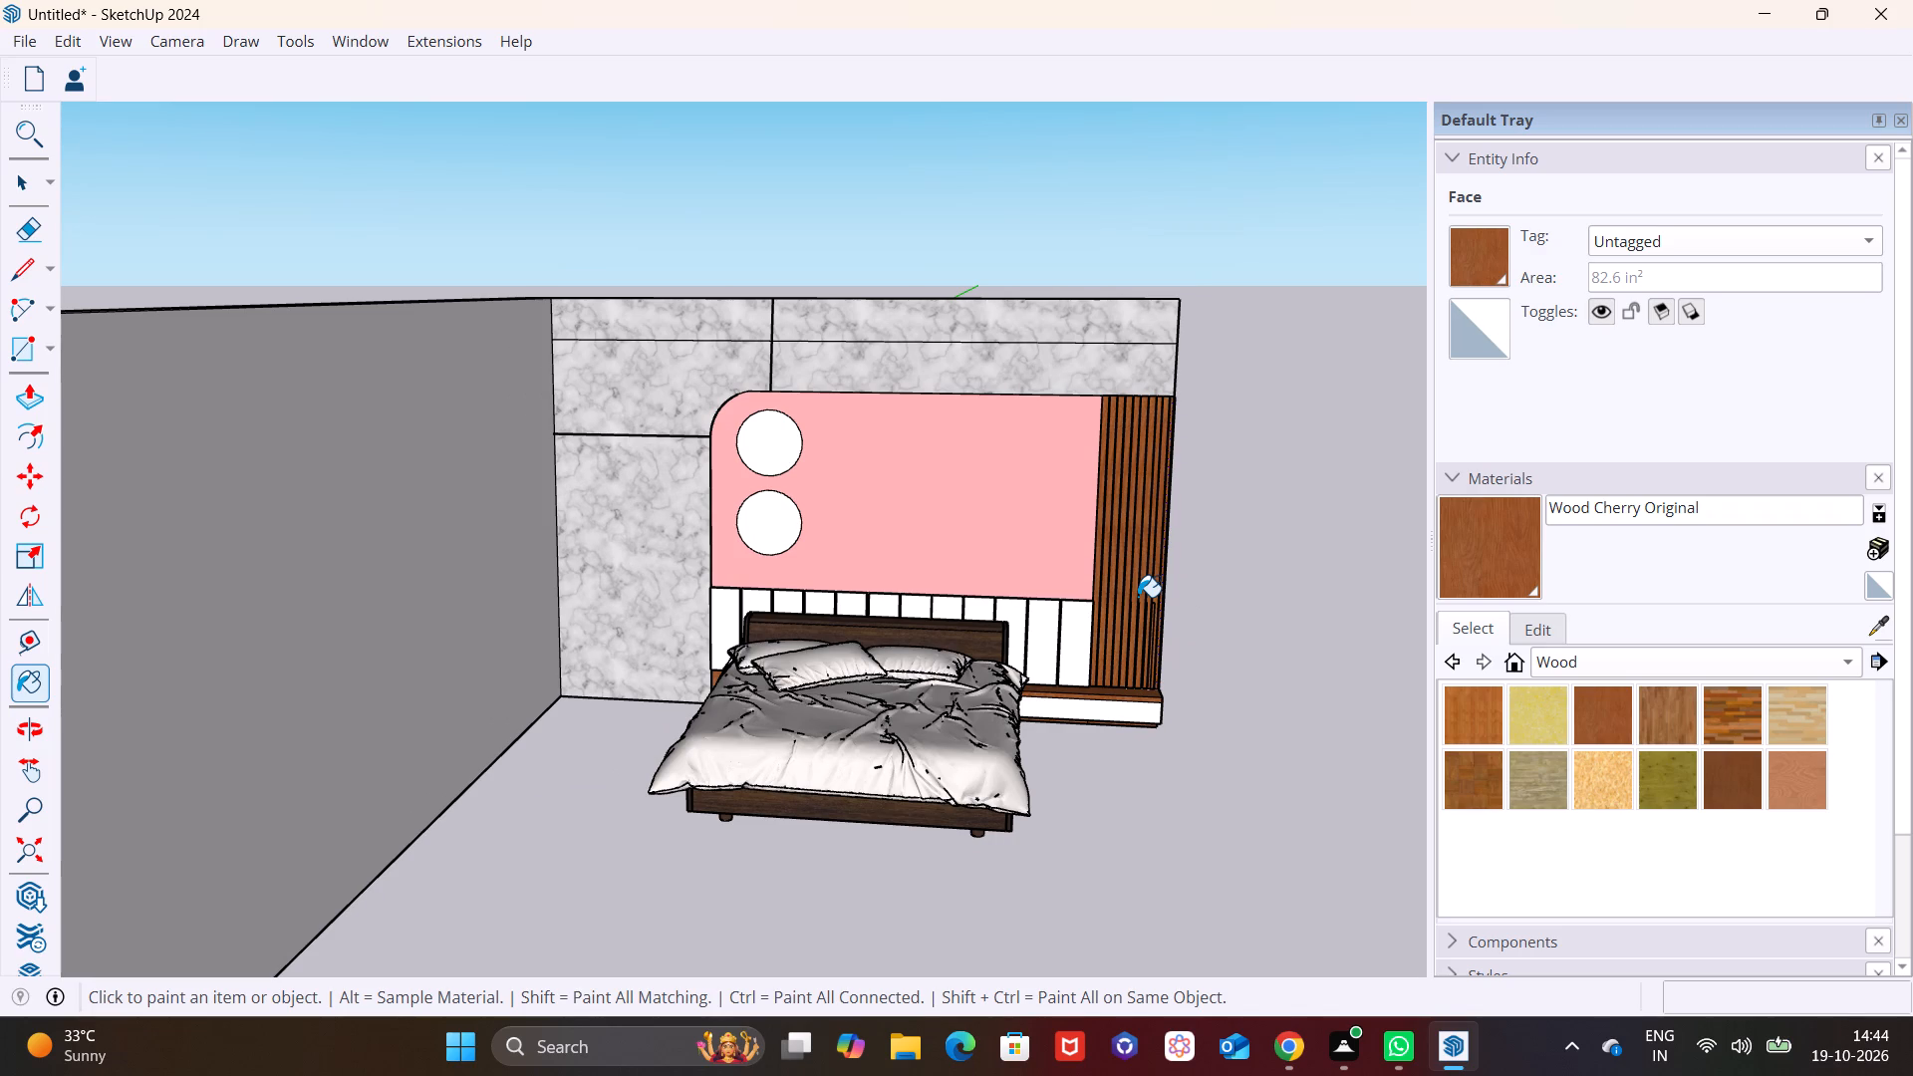
pyautogui.click(1593, 668)
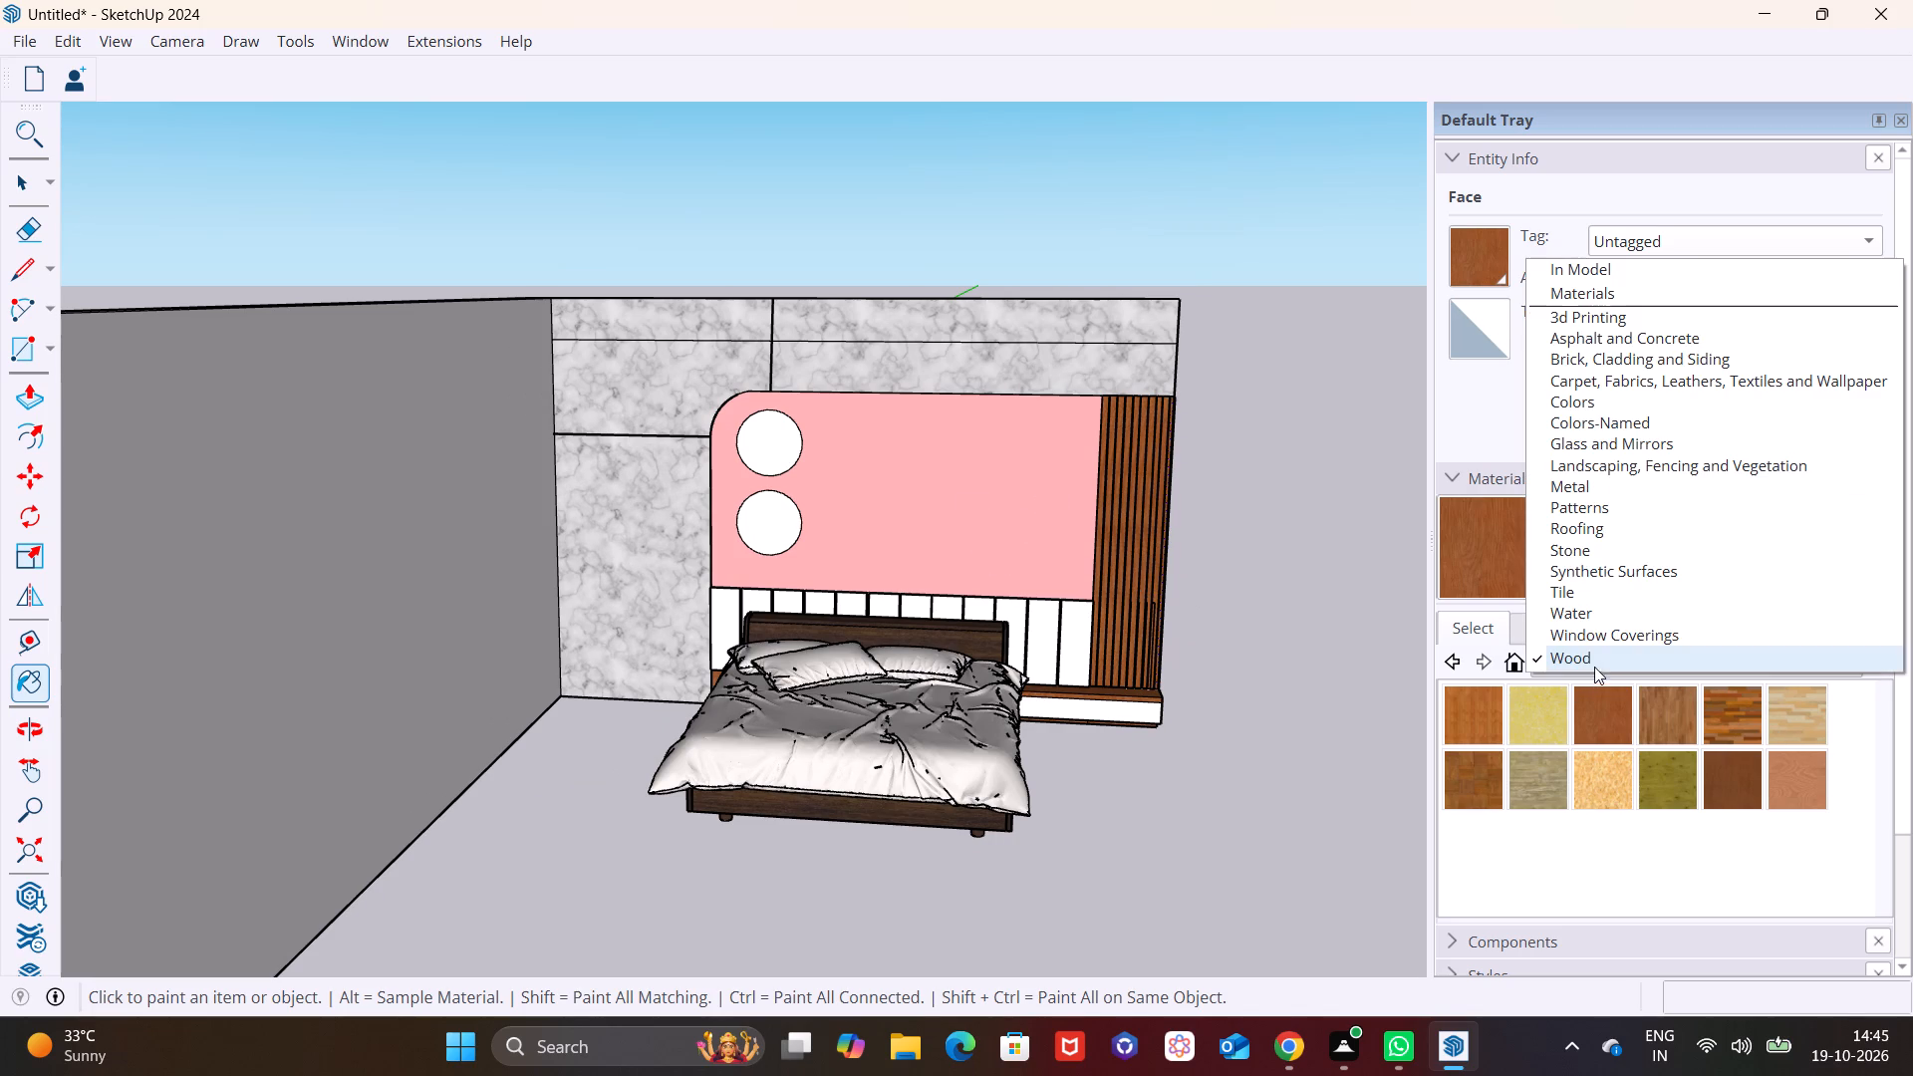
pyautogui.click(1606, 403)
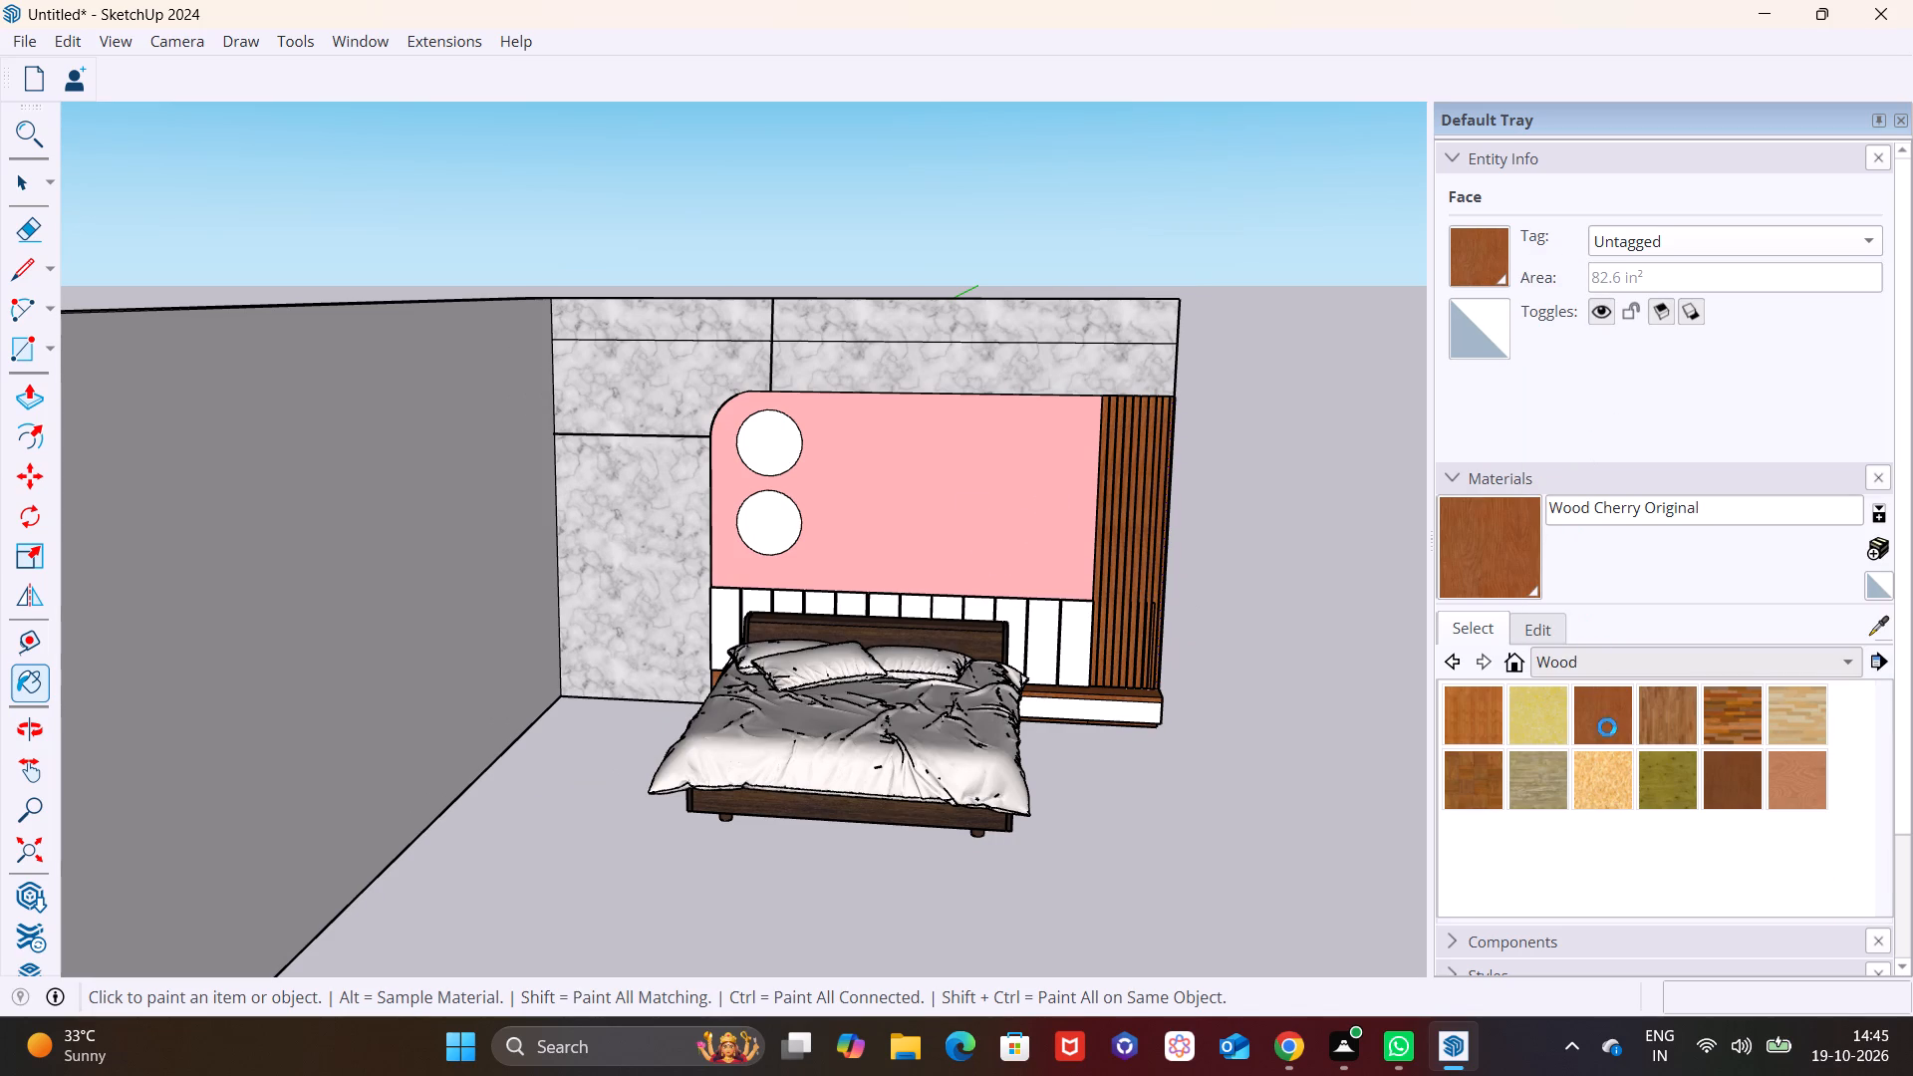
pyautogui.scroll(-7, 1606, 728)
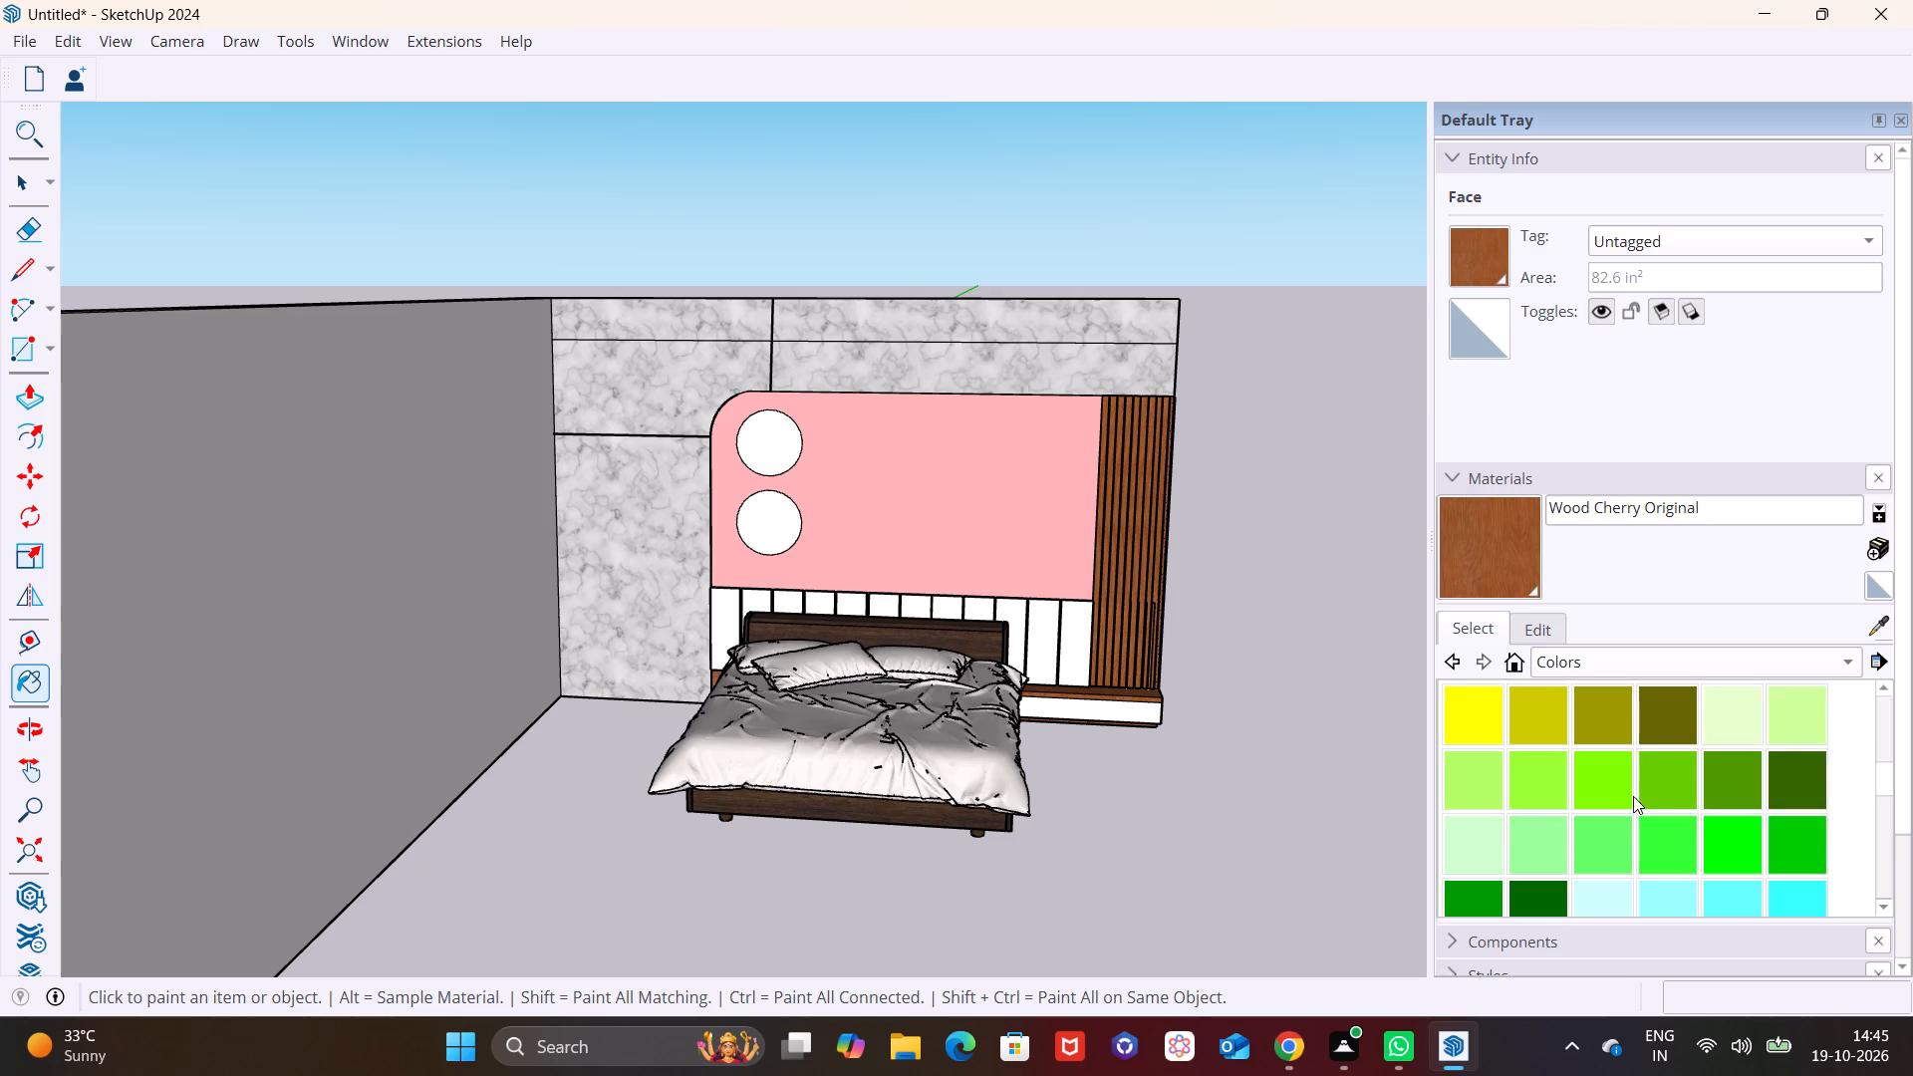
pyautogui.scroll(-8, 1634, 798)
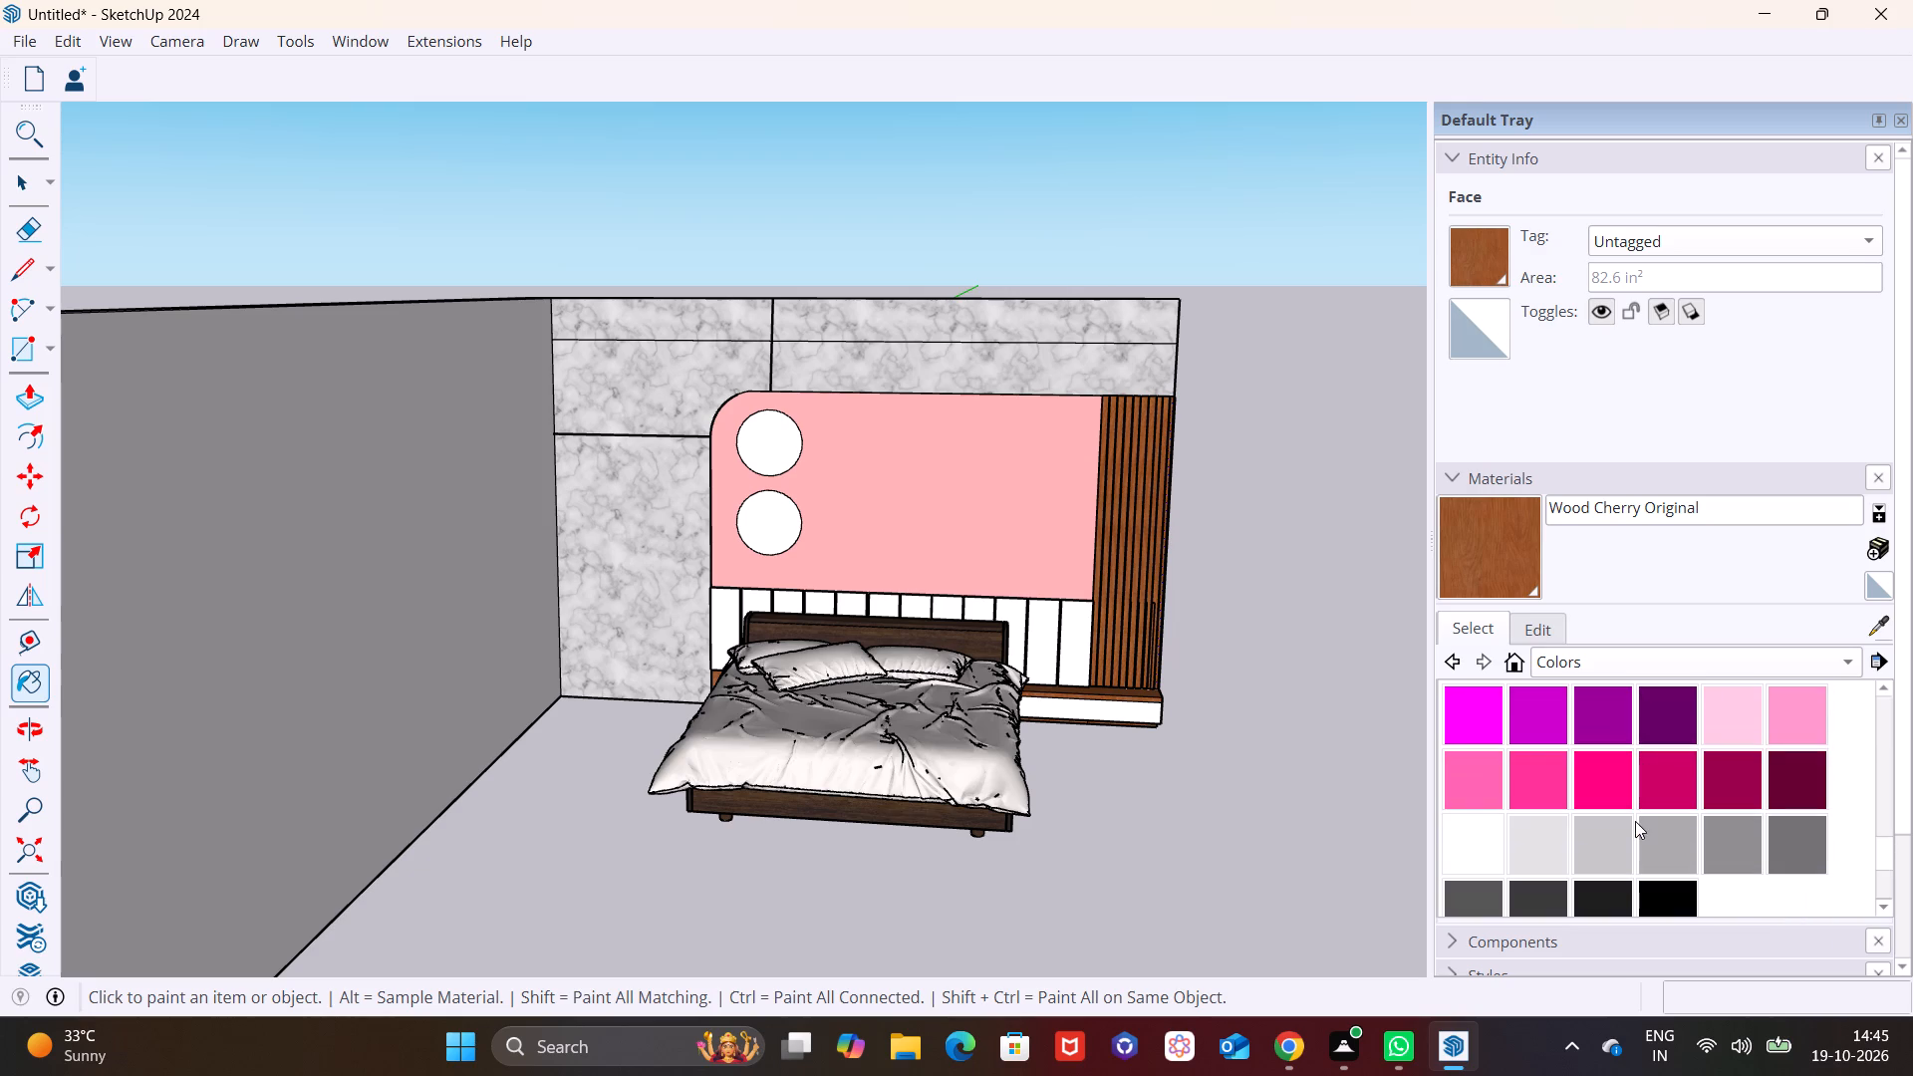
pyautogui.click(1679, 849)
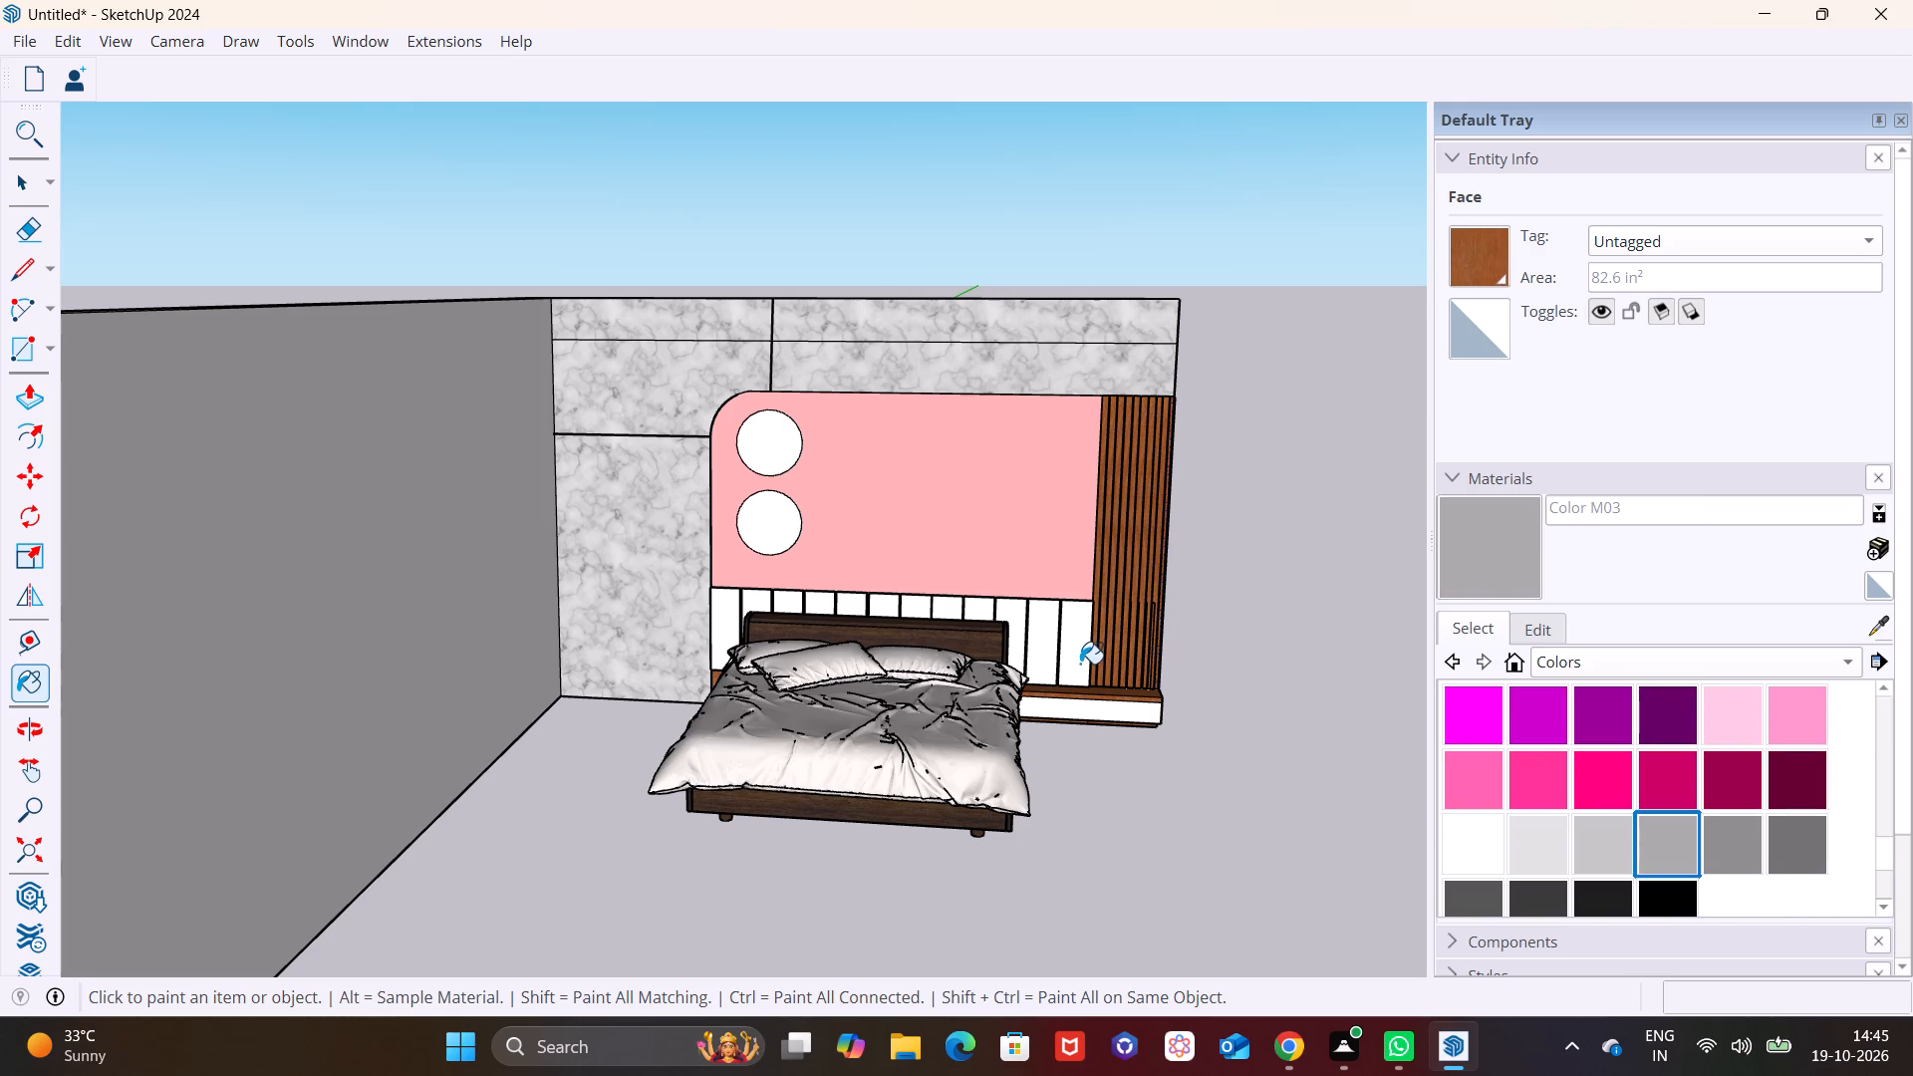
pyautogui.click(1081, 657)
pyautogui.click(1046, 650)
# Paint the remaining white panels below the pink panel, behind the headboard, with Color M03.
pyautogui.scroll(6, 1041, 635)
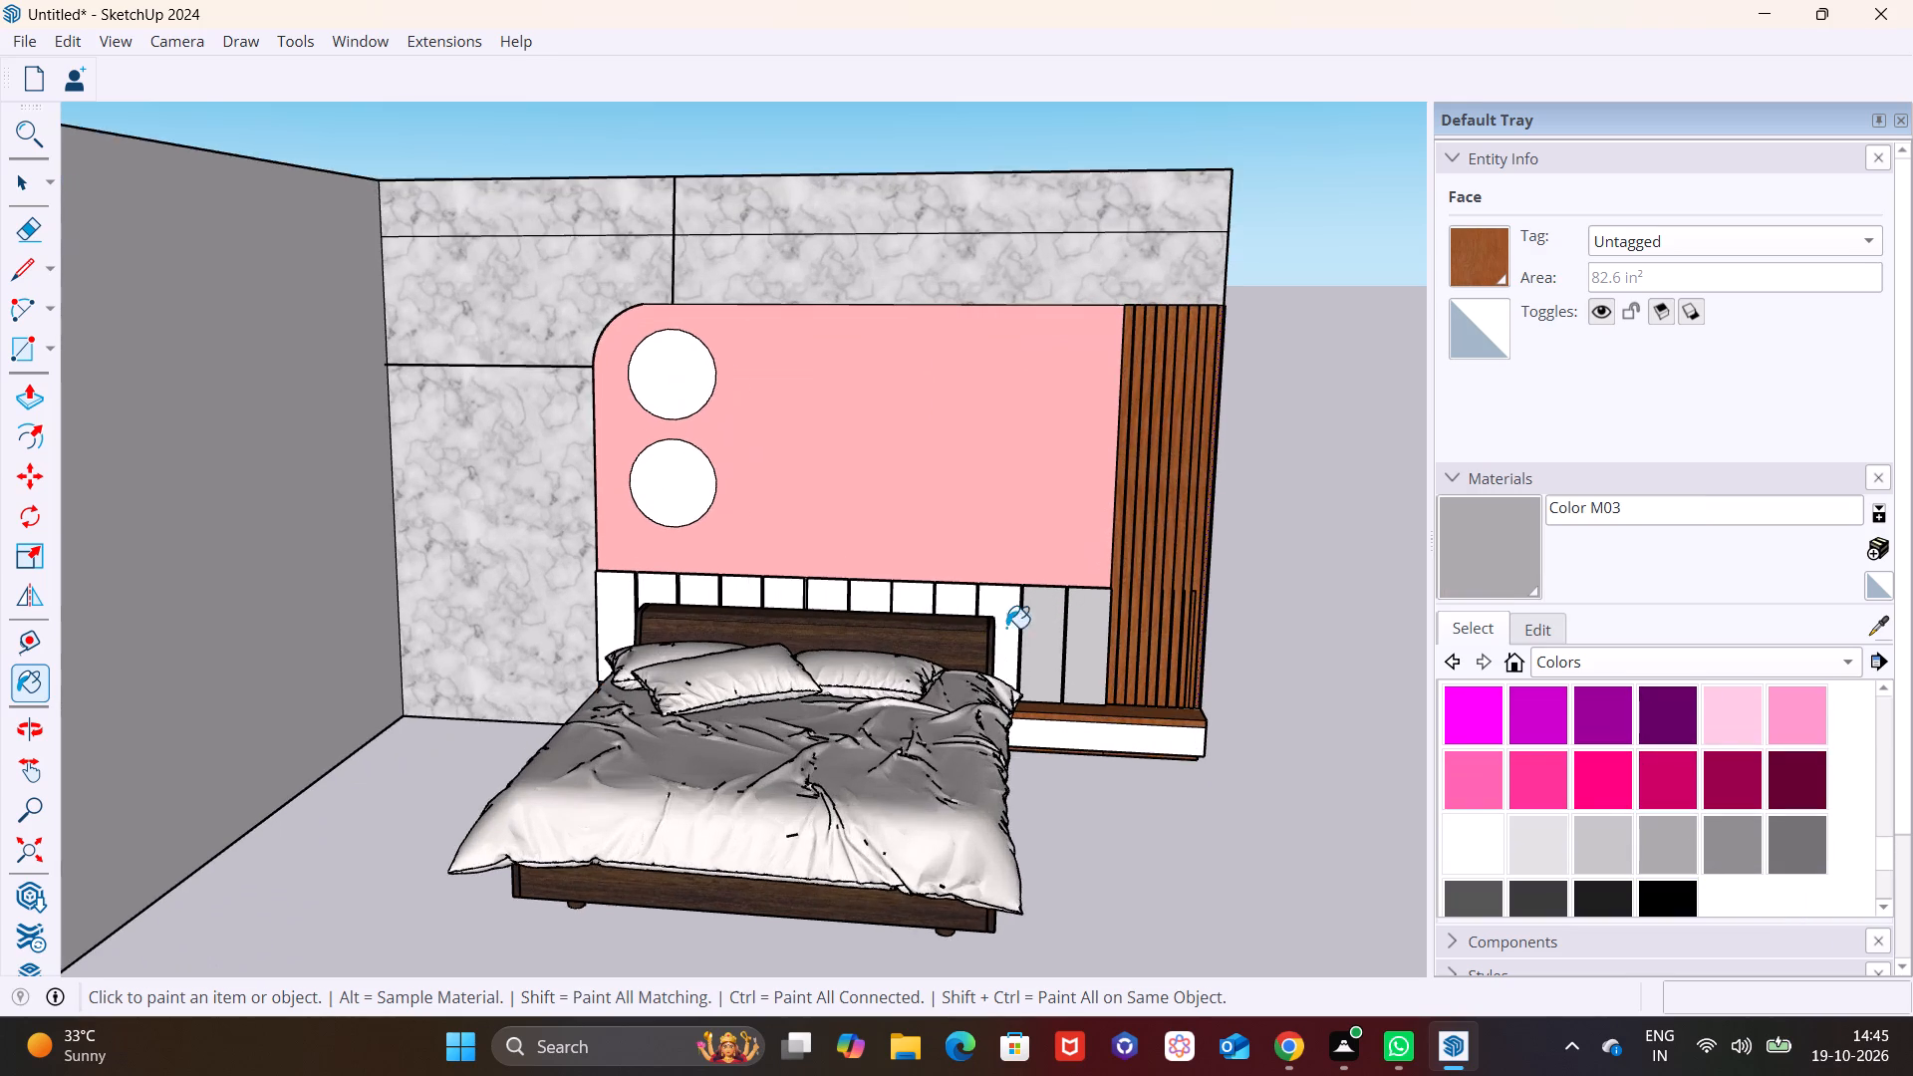
pyautogui.scroll(3, 1006, 628)
pyautogui.click(574, 588)
pyautogui.click(628, 589)
pyautogui.click(677, 582)
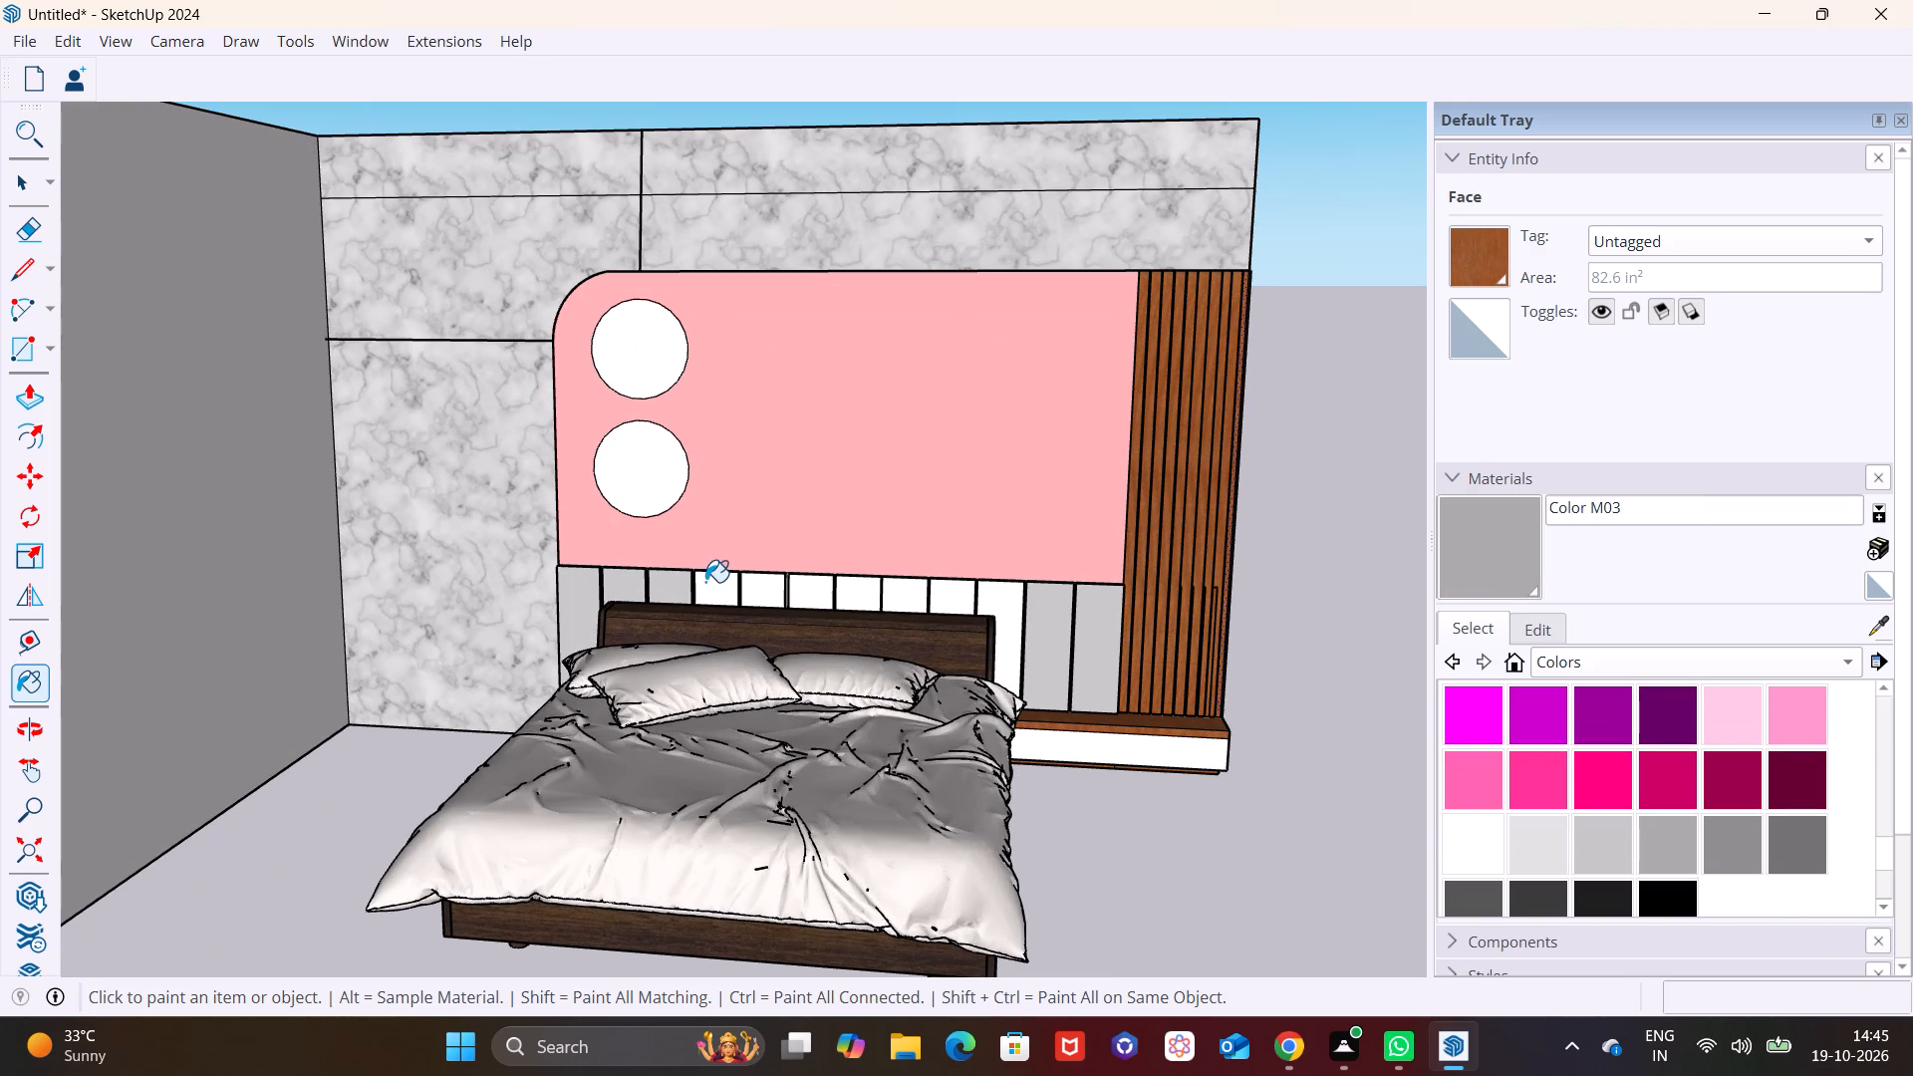
pyautogui.click(707, 583)
pyautogui.click(765, 596)
pyautogui.click(801, 591)
pyautogui.click(860, 592)
pyautogui.click(901, 600)
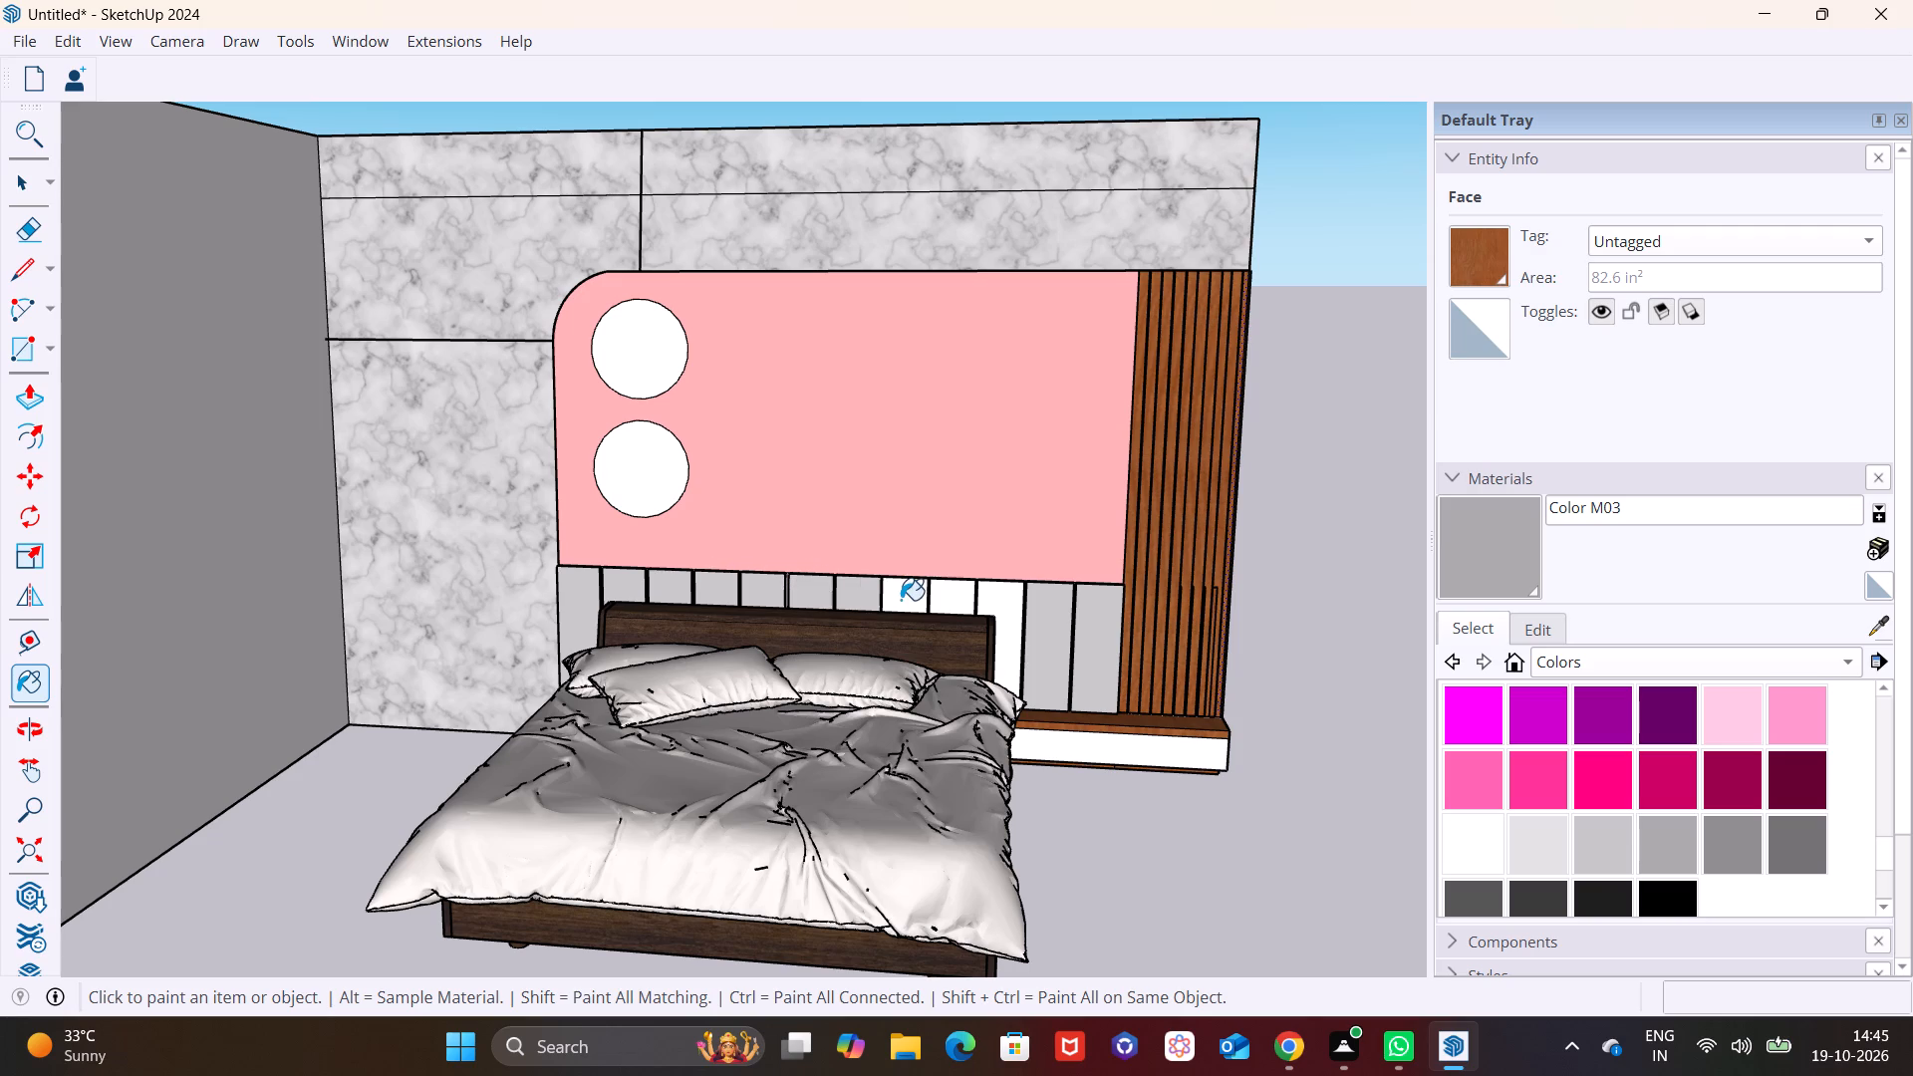
pyautogui.click(943, 603)
pyautogui.click(995, 604)
# Examine the painted bed wall, slats and ledge from the front and from the side.
pyautogui.scroll(-4, 1026, 620)
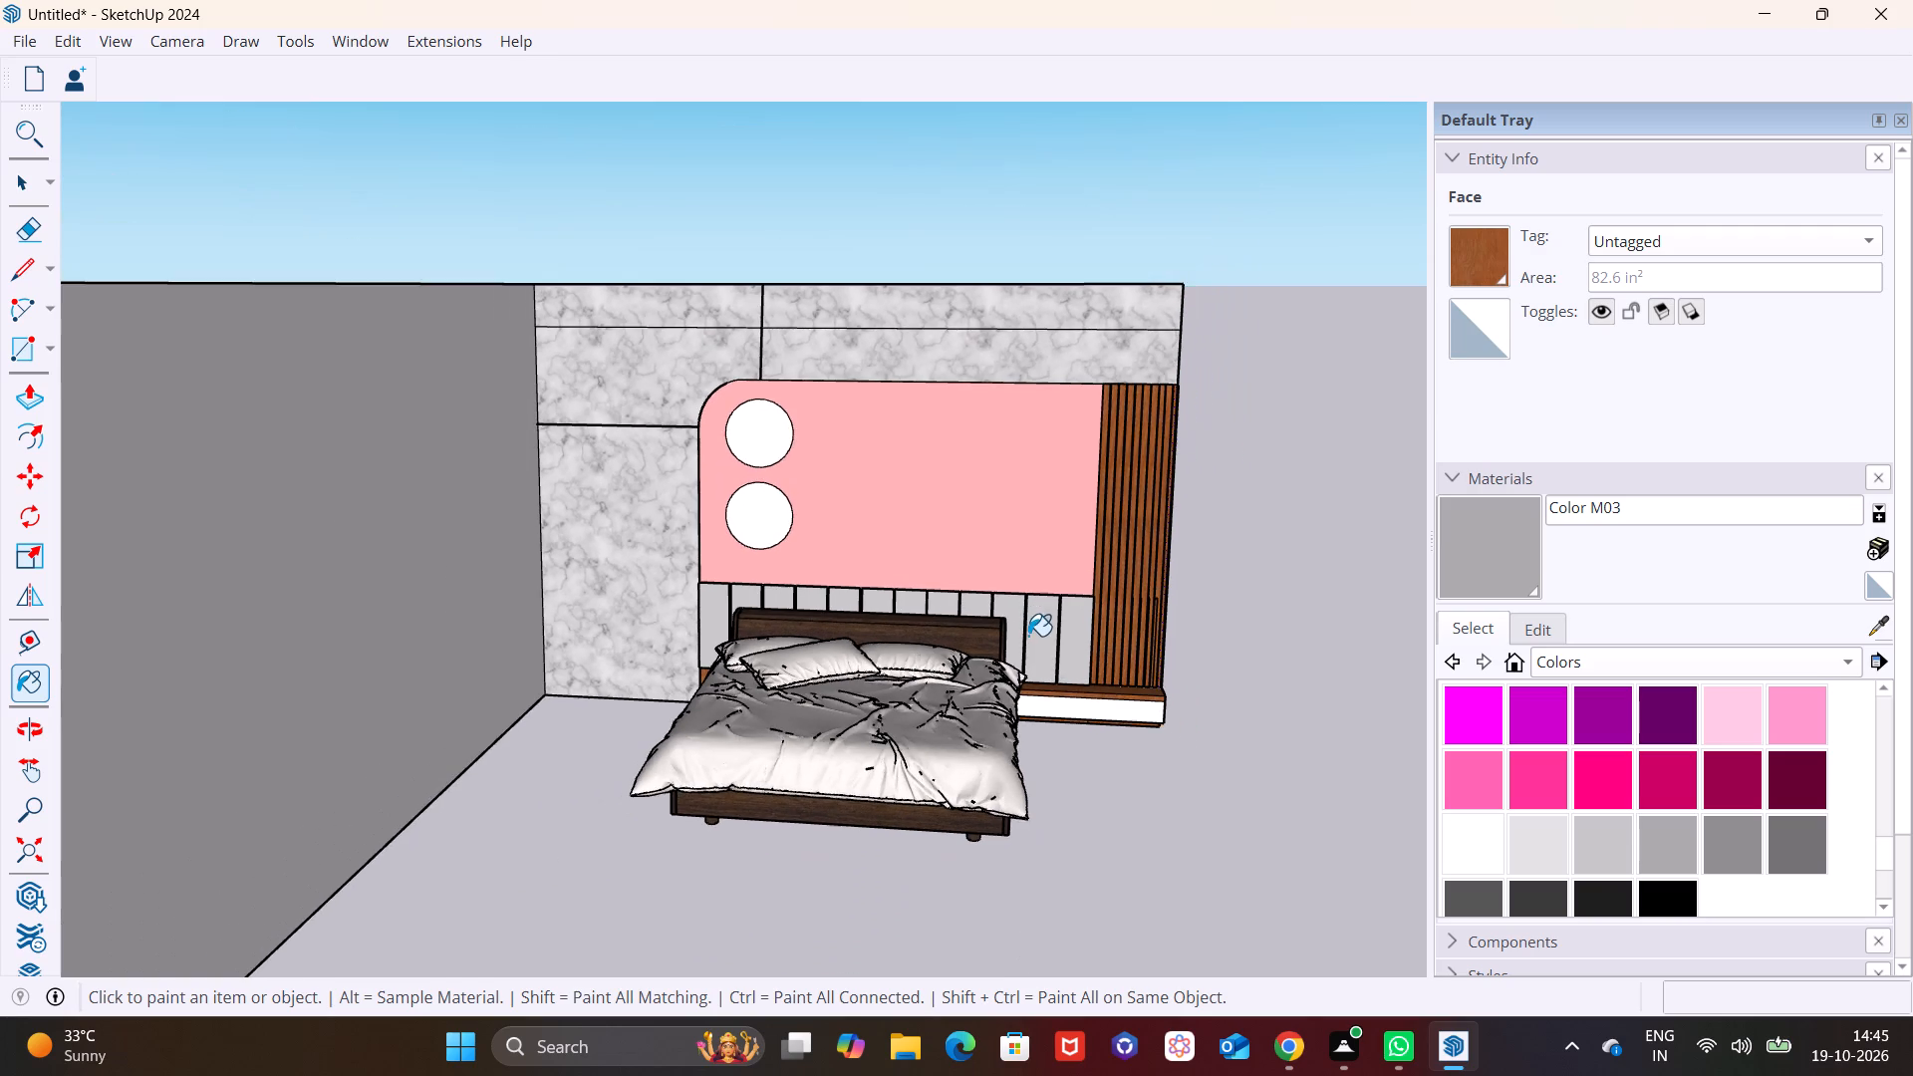
pyautogui.scroll(-1, 1026, 641)
pyautogui.scroll(-4, 876, 706)
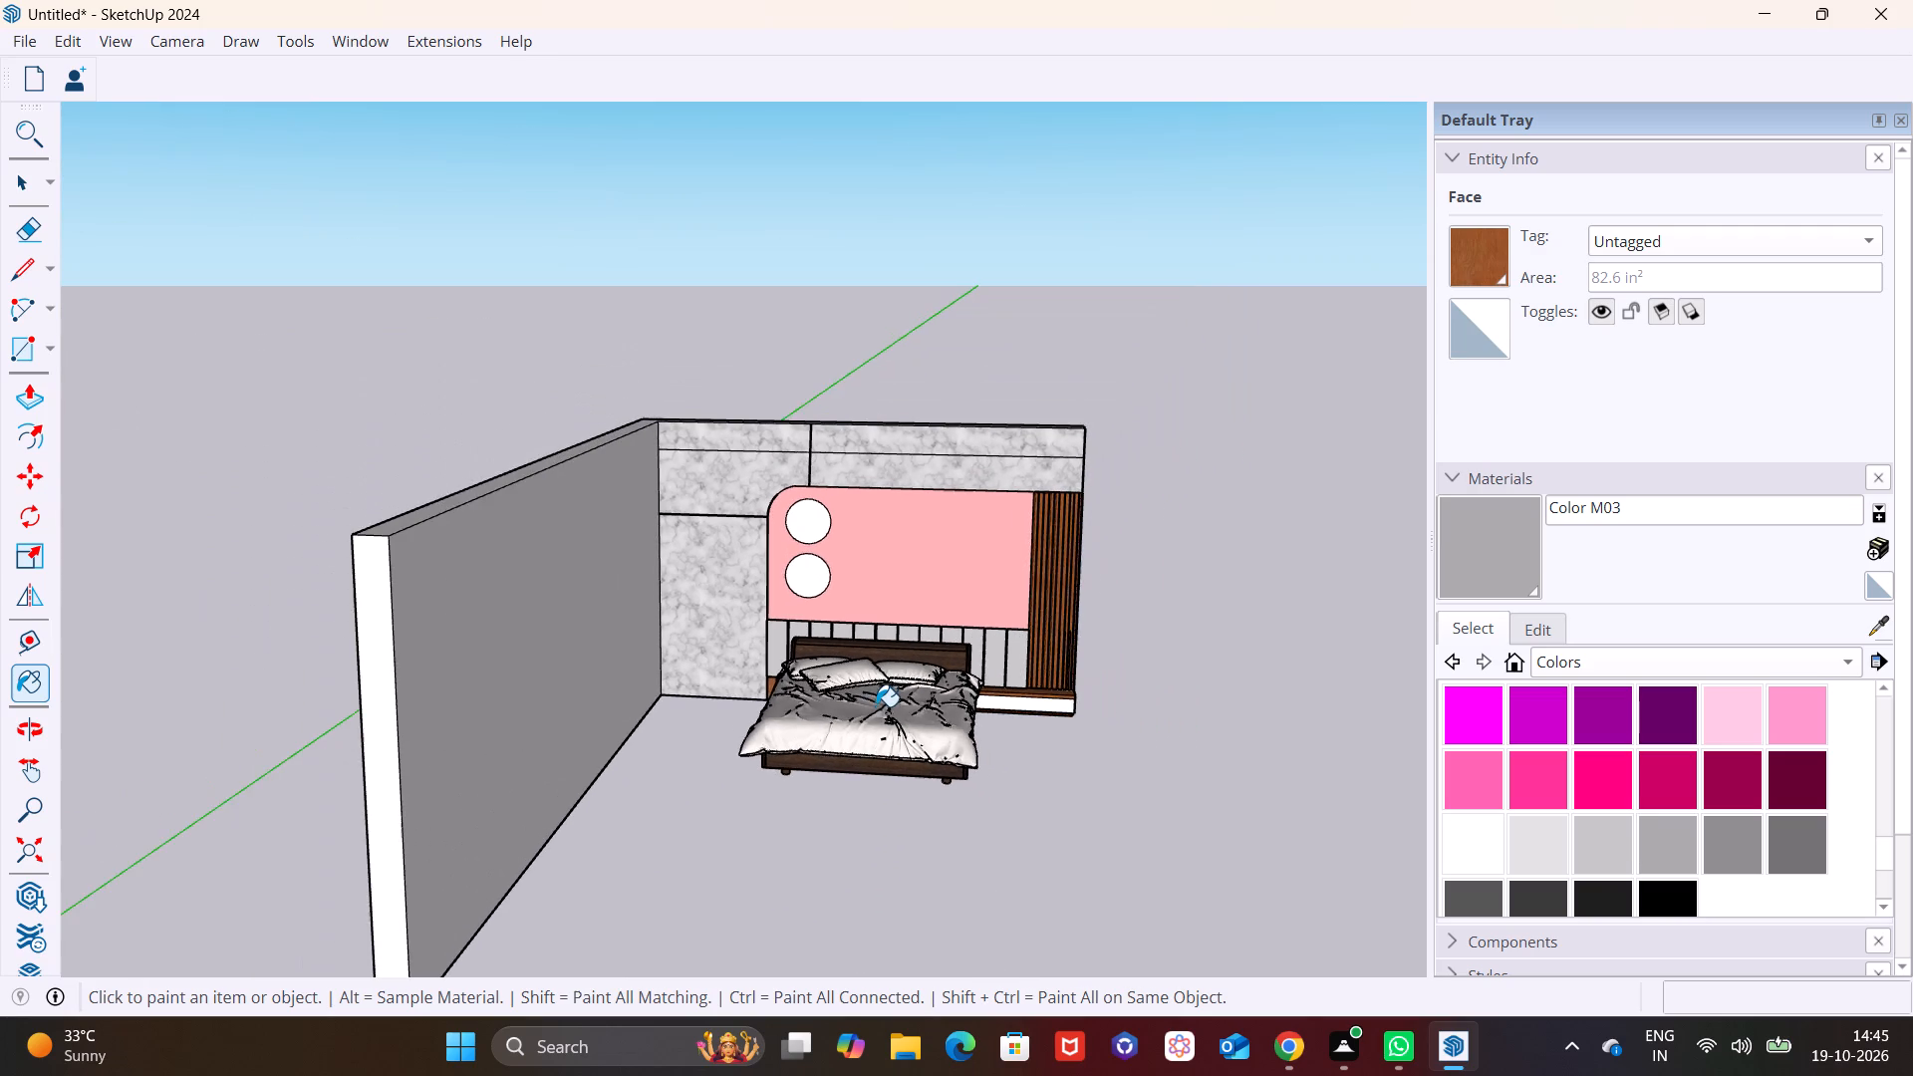
pyautogui.scroll(5, 809, 592)
pyautogui.scroll(-4, 784, 575)
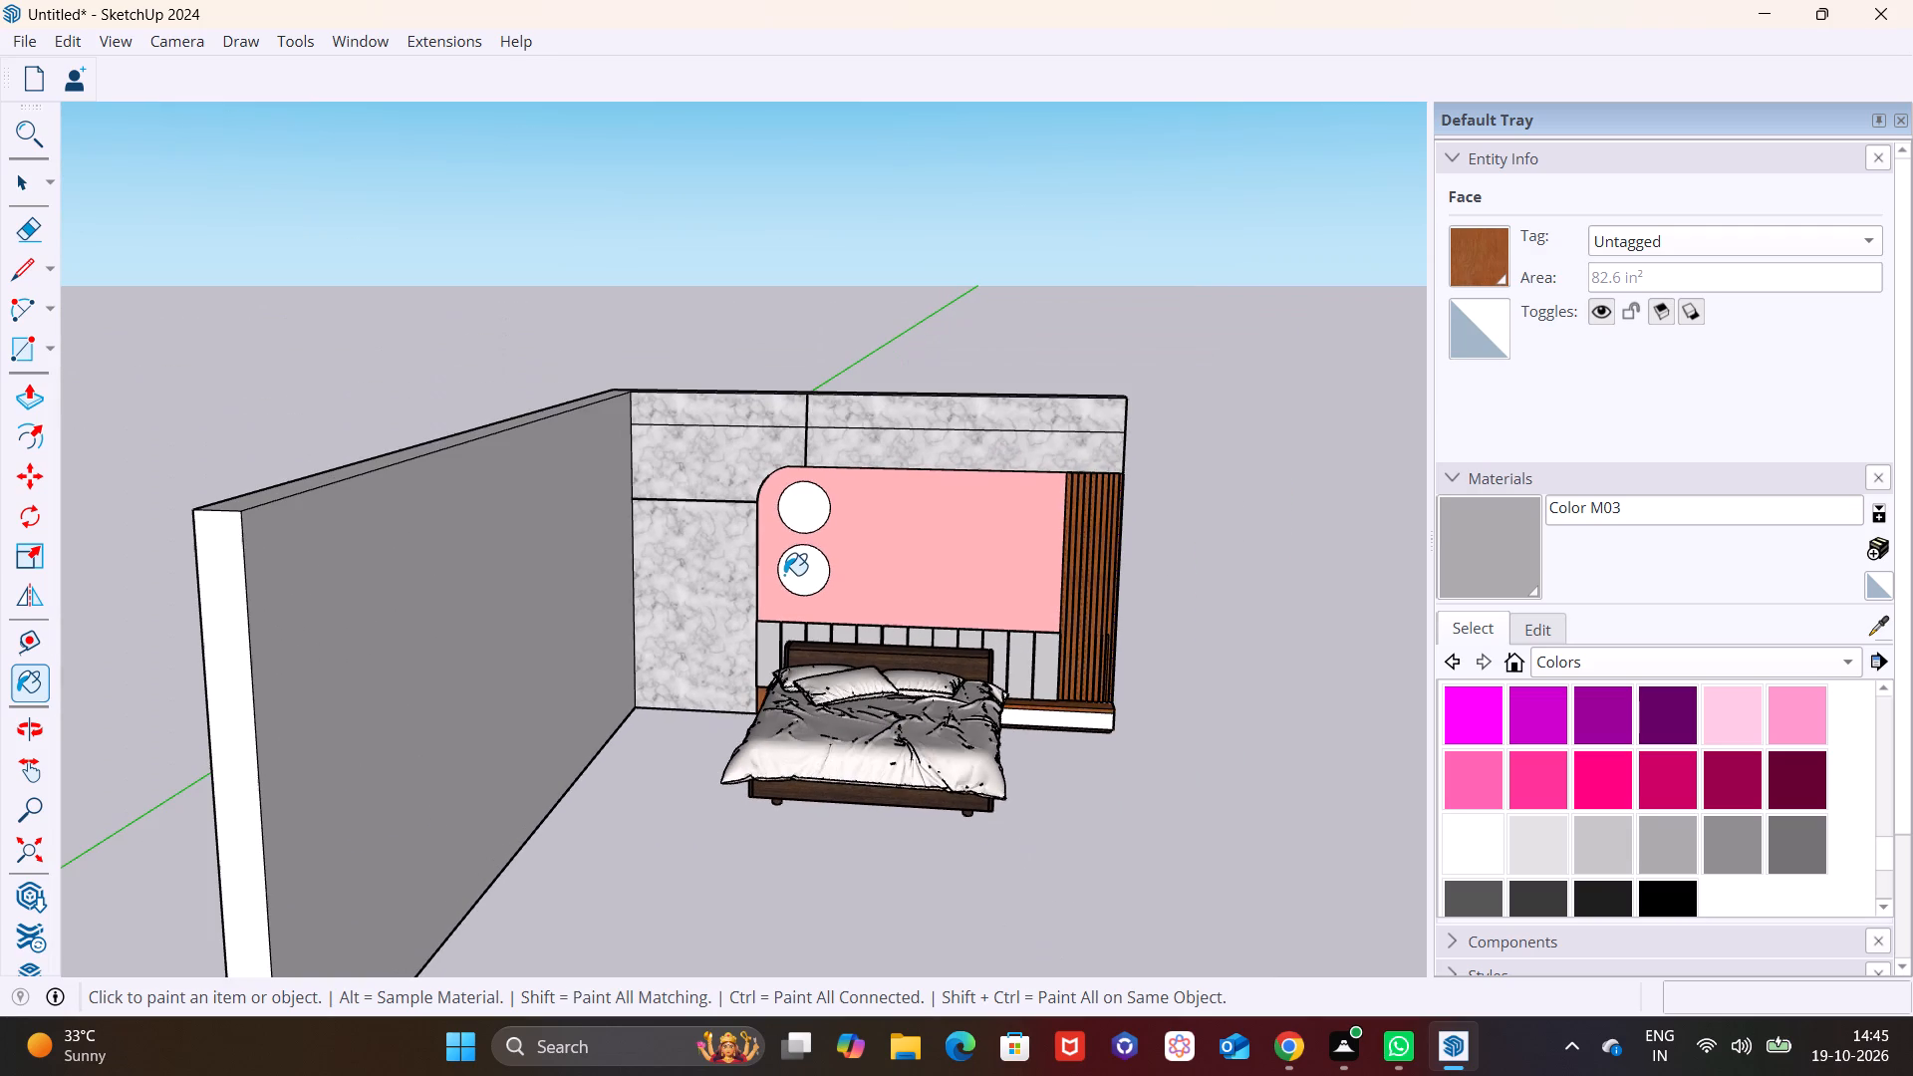
pyautogui.press('space')
pyautogui.click(1259, 704)
pyautogui.scroll(-4, 695, 676)
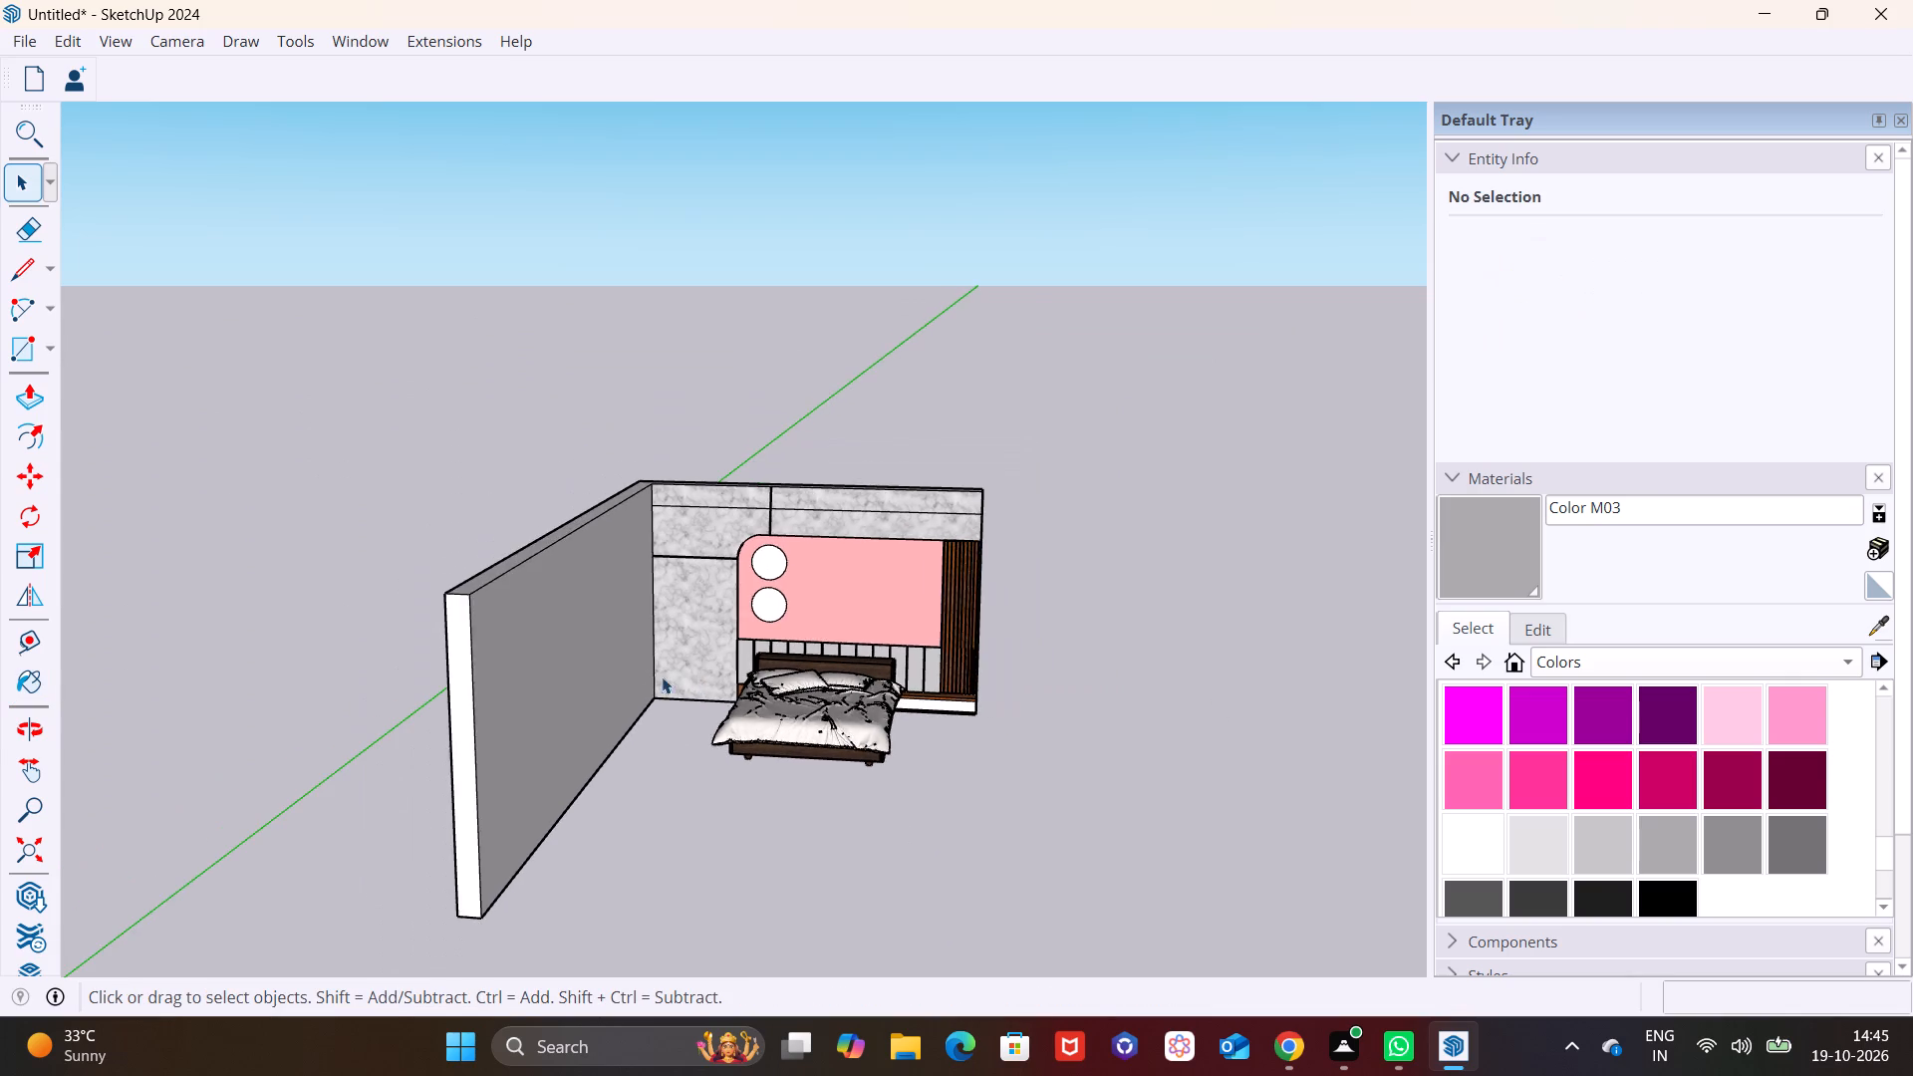
pyautogui.moveTo(665, 675); pyautogui.dragTo(756, 583, button='middle')
pyautogui.scroll(7, 760, 610)
pyautogui.keyDown('shift'); pyautogui.moveTo(762, 617); pyautogui.dragTo(775, 636, button='middle'); pyautogui.keyUp('shift')
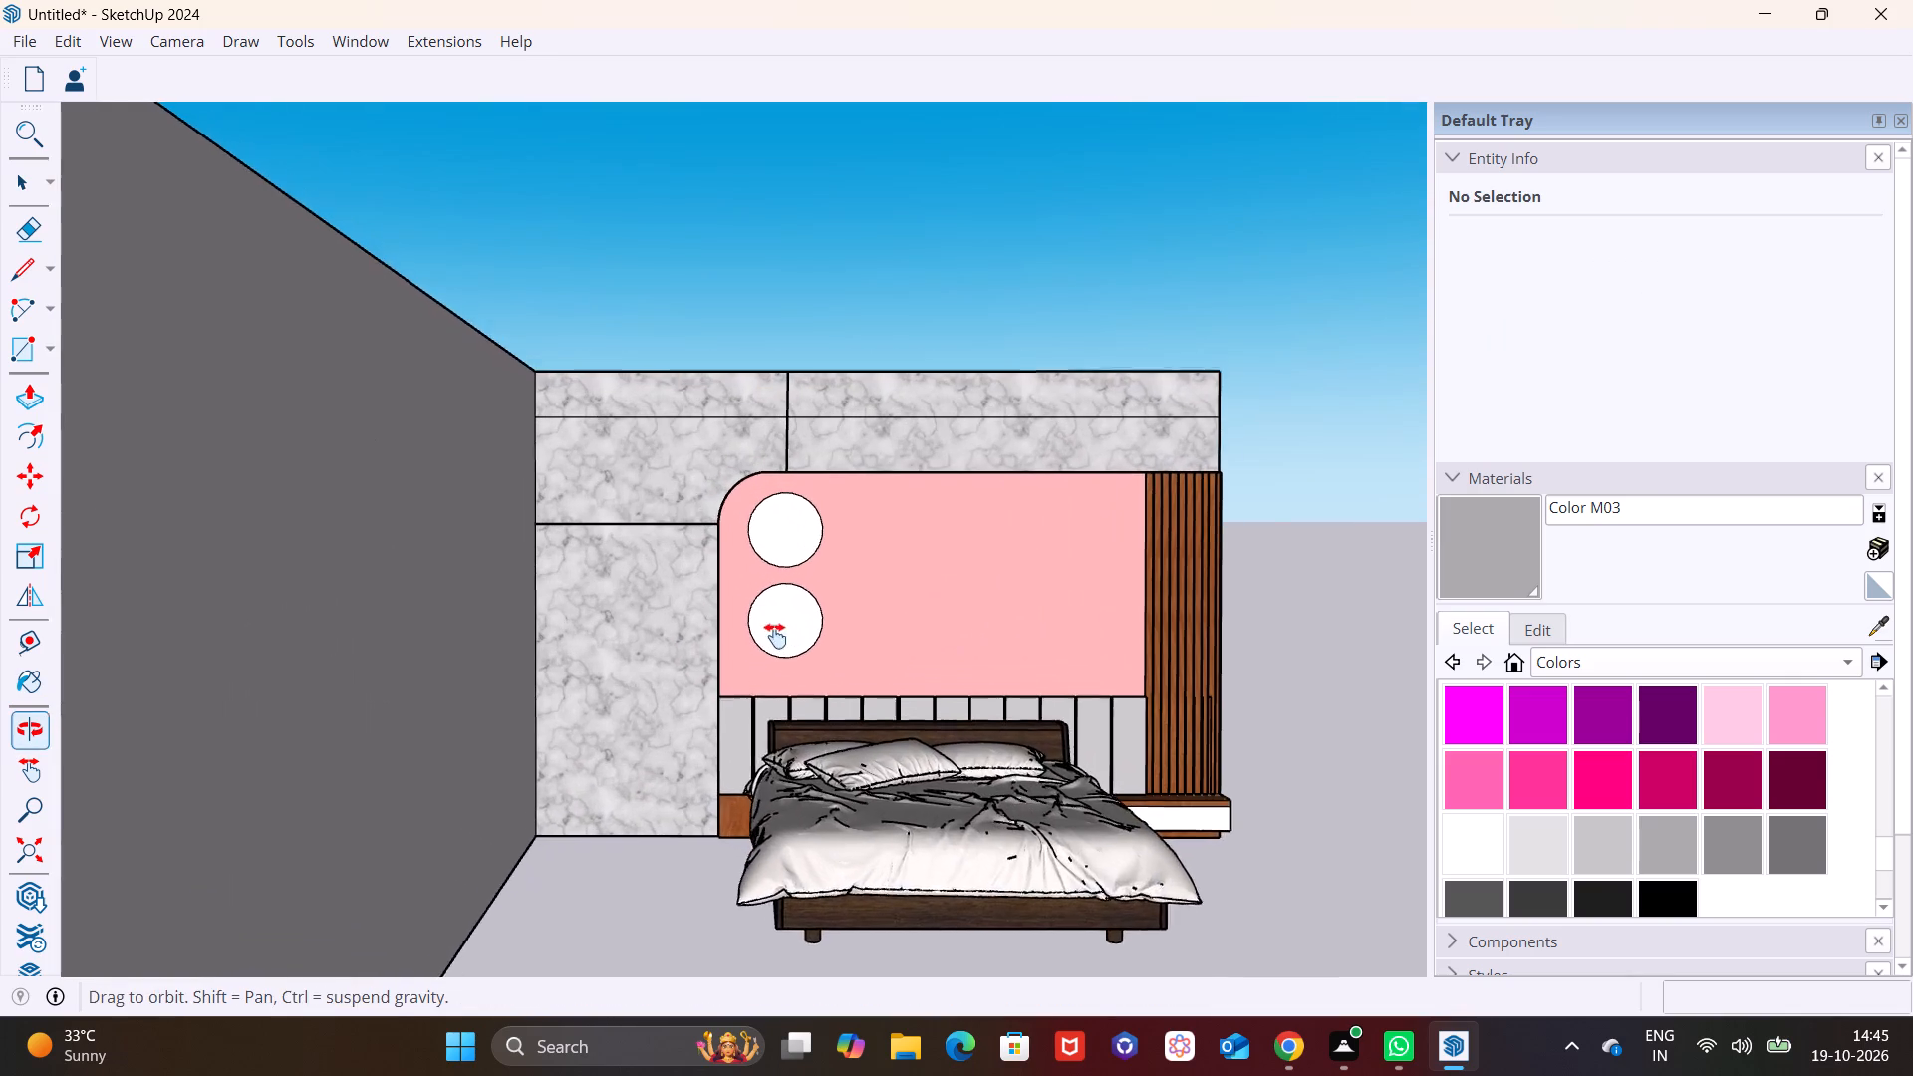
pyautogui.keyDown('shift'); pyautogui.moveTo(775, 636); pyautogui.dragTo(878, 679, button='middle'); pyautogui.keyUp('shift')
pyautogui.moveTo(885, 687); pyautogui.dragTo(809, 712, button='middle')
pyautogui.keyDown('shift'); pyautogui.moveTo(834, 687); pyautogui.dragTo(860, 672, button='middle'); pyautogui.keyUp('shift')
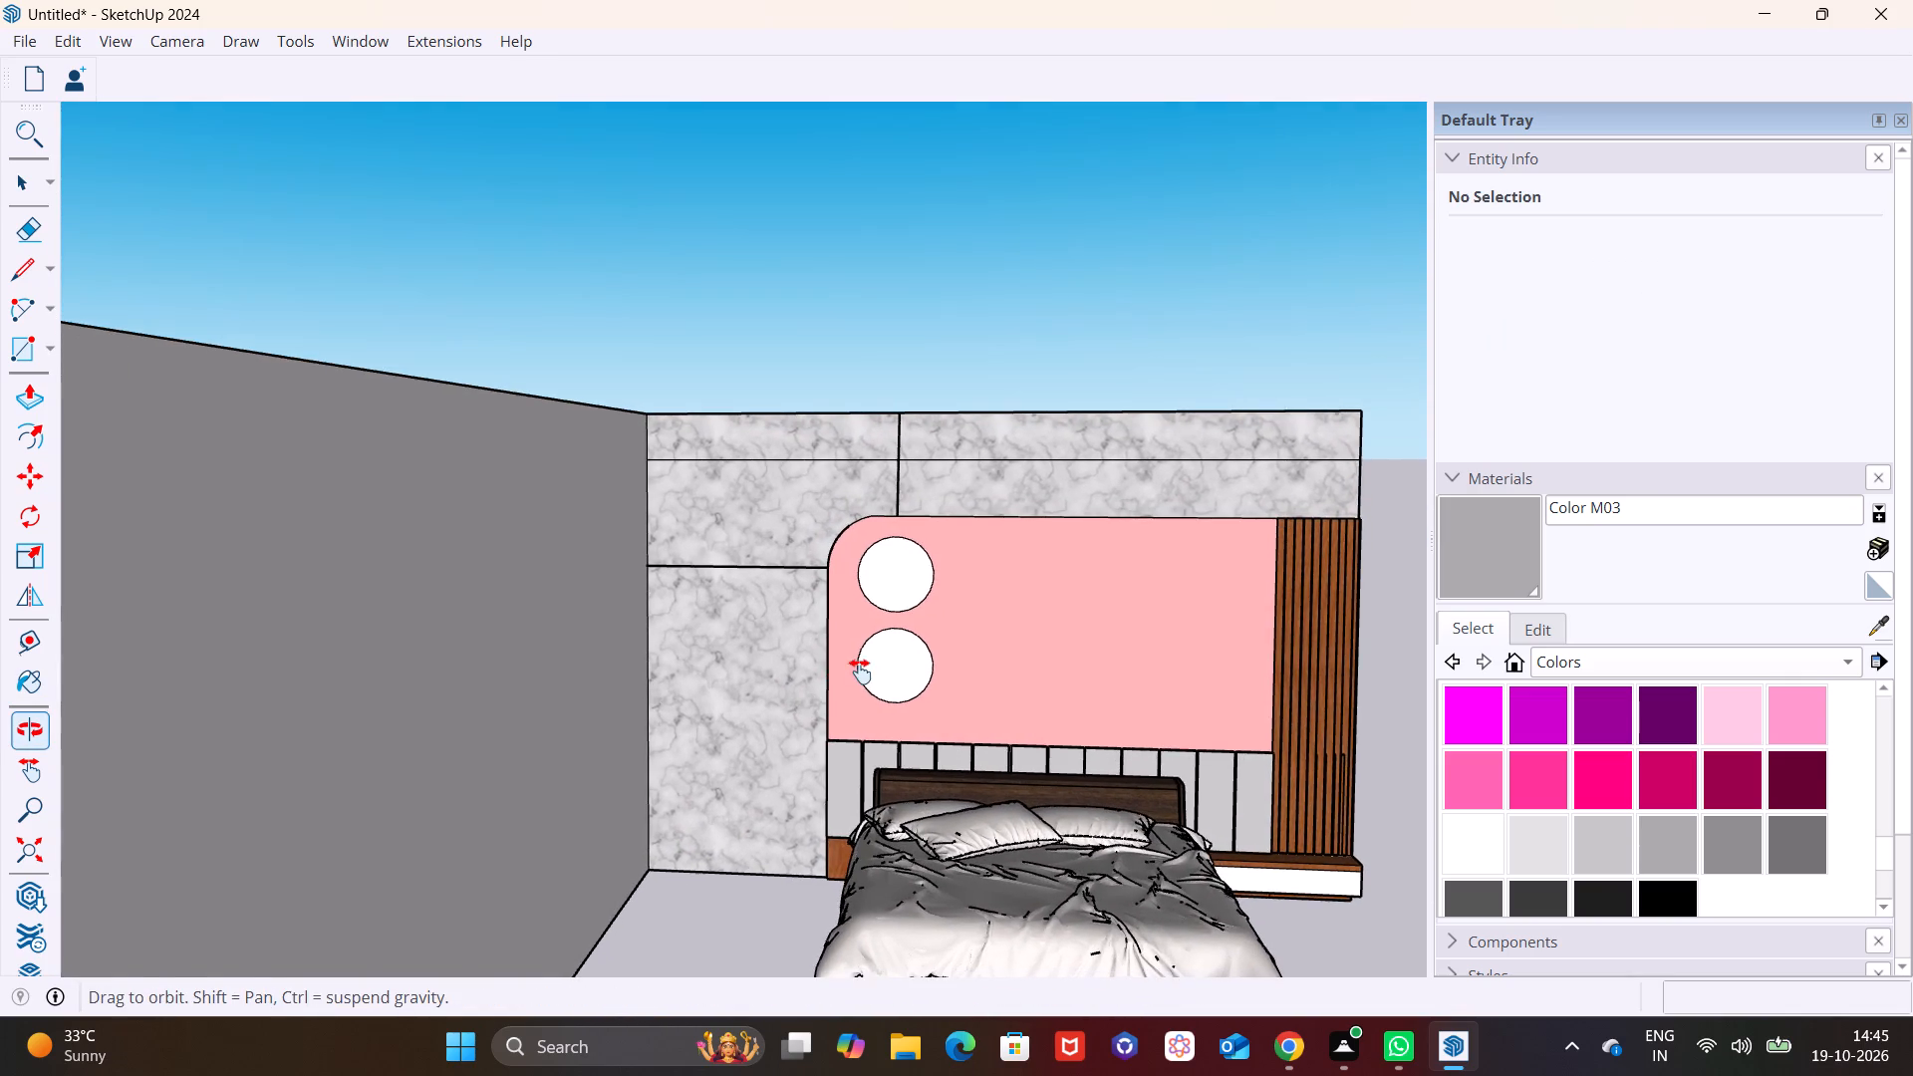
pyautogui.keyDown('shift'); pyautogui.moveTo(860, 672); pyautogui.dragTo(571, 588, button='middle'); pyautogui.keyUp('shift')
pyautogui.scroll(1, 672, 644)
pyautogui.moveTo(661, 649); pyautogui.dragTo(218, 600, button='middle')
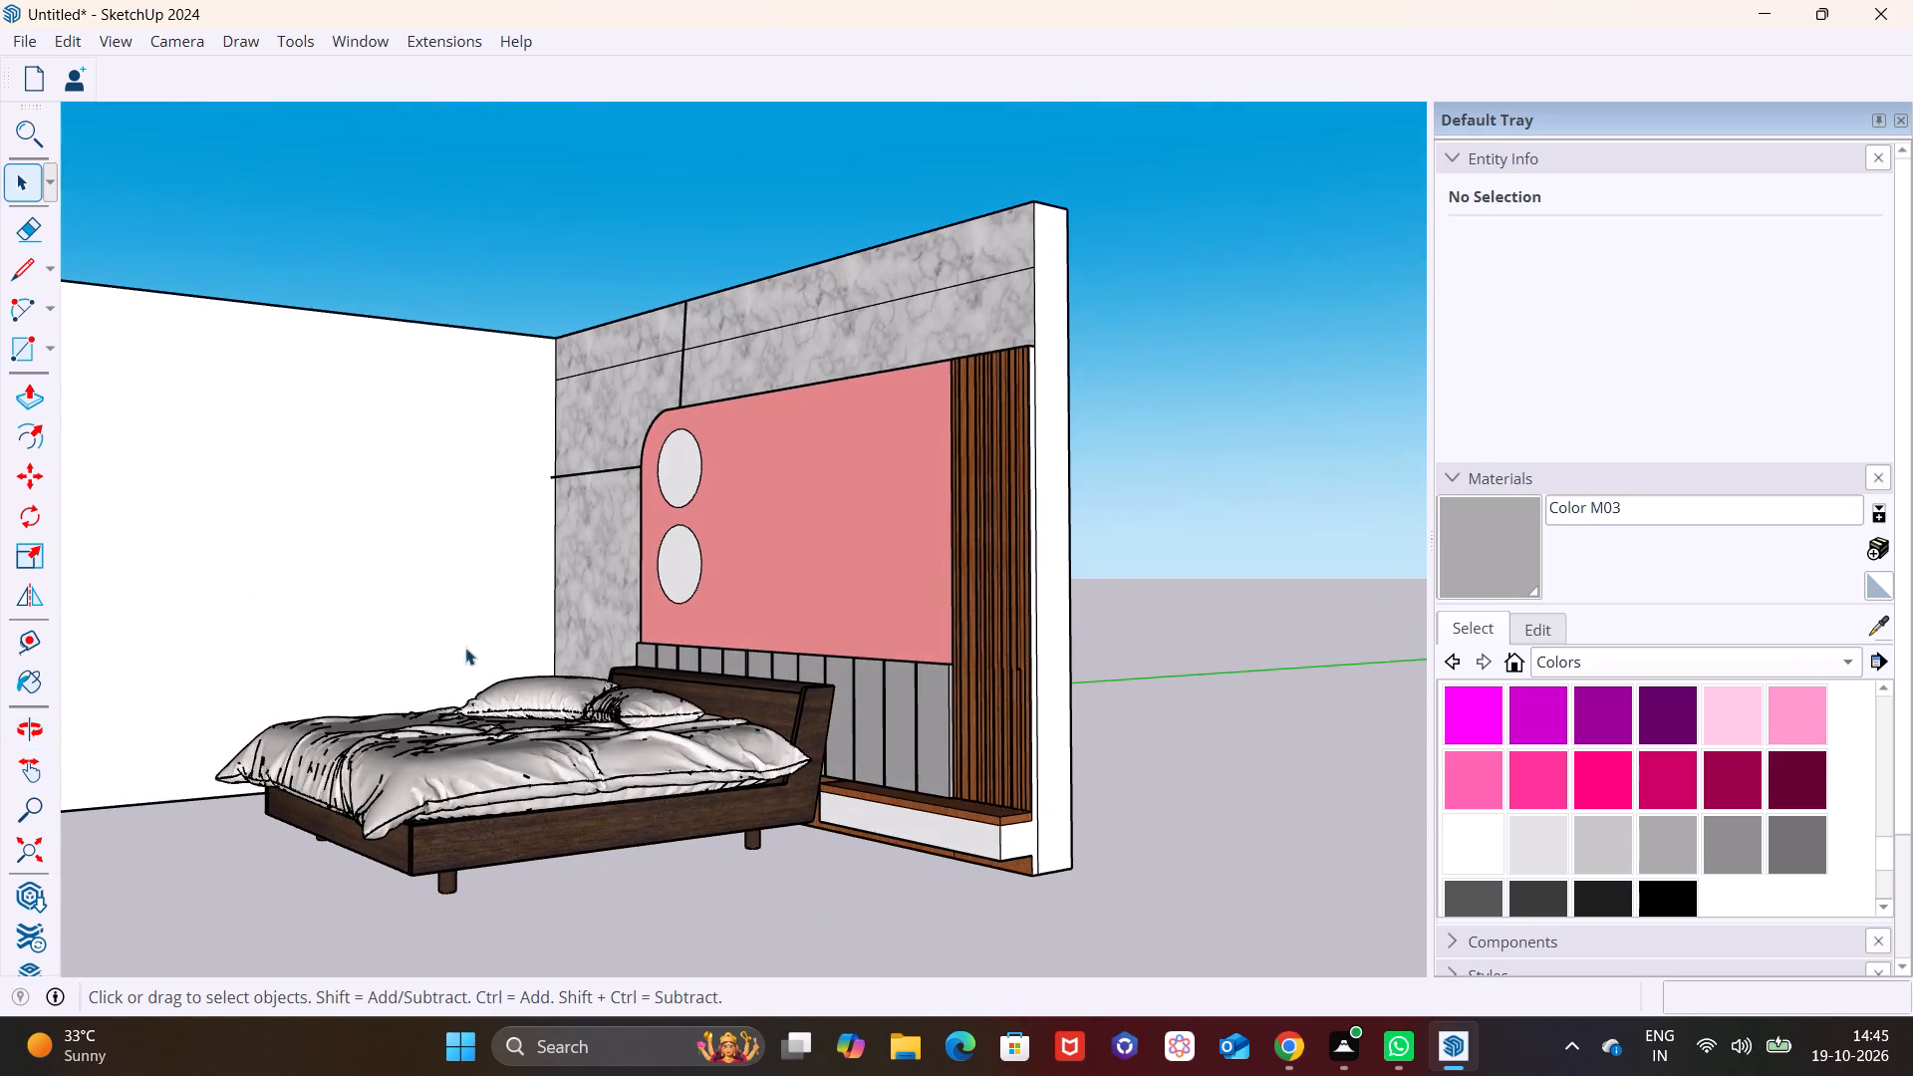
pyautogui.scroll(-6, 769, 671)
pyautogui.scroll(-1, 759, 519)
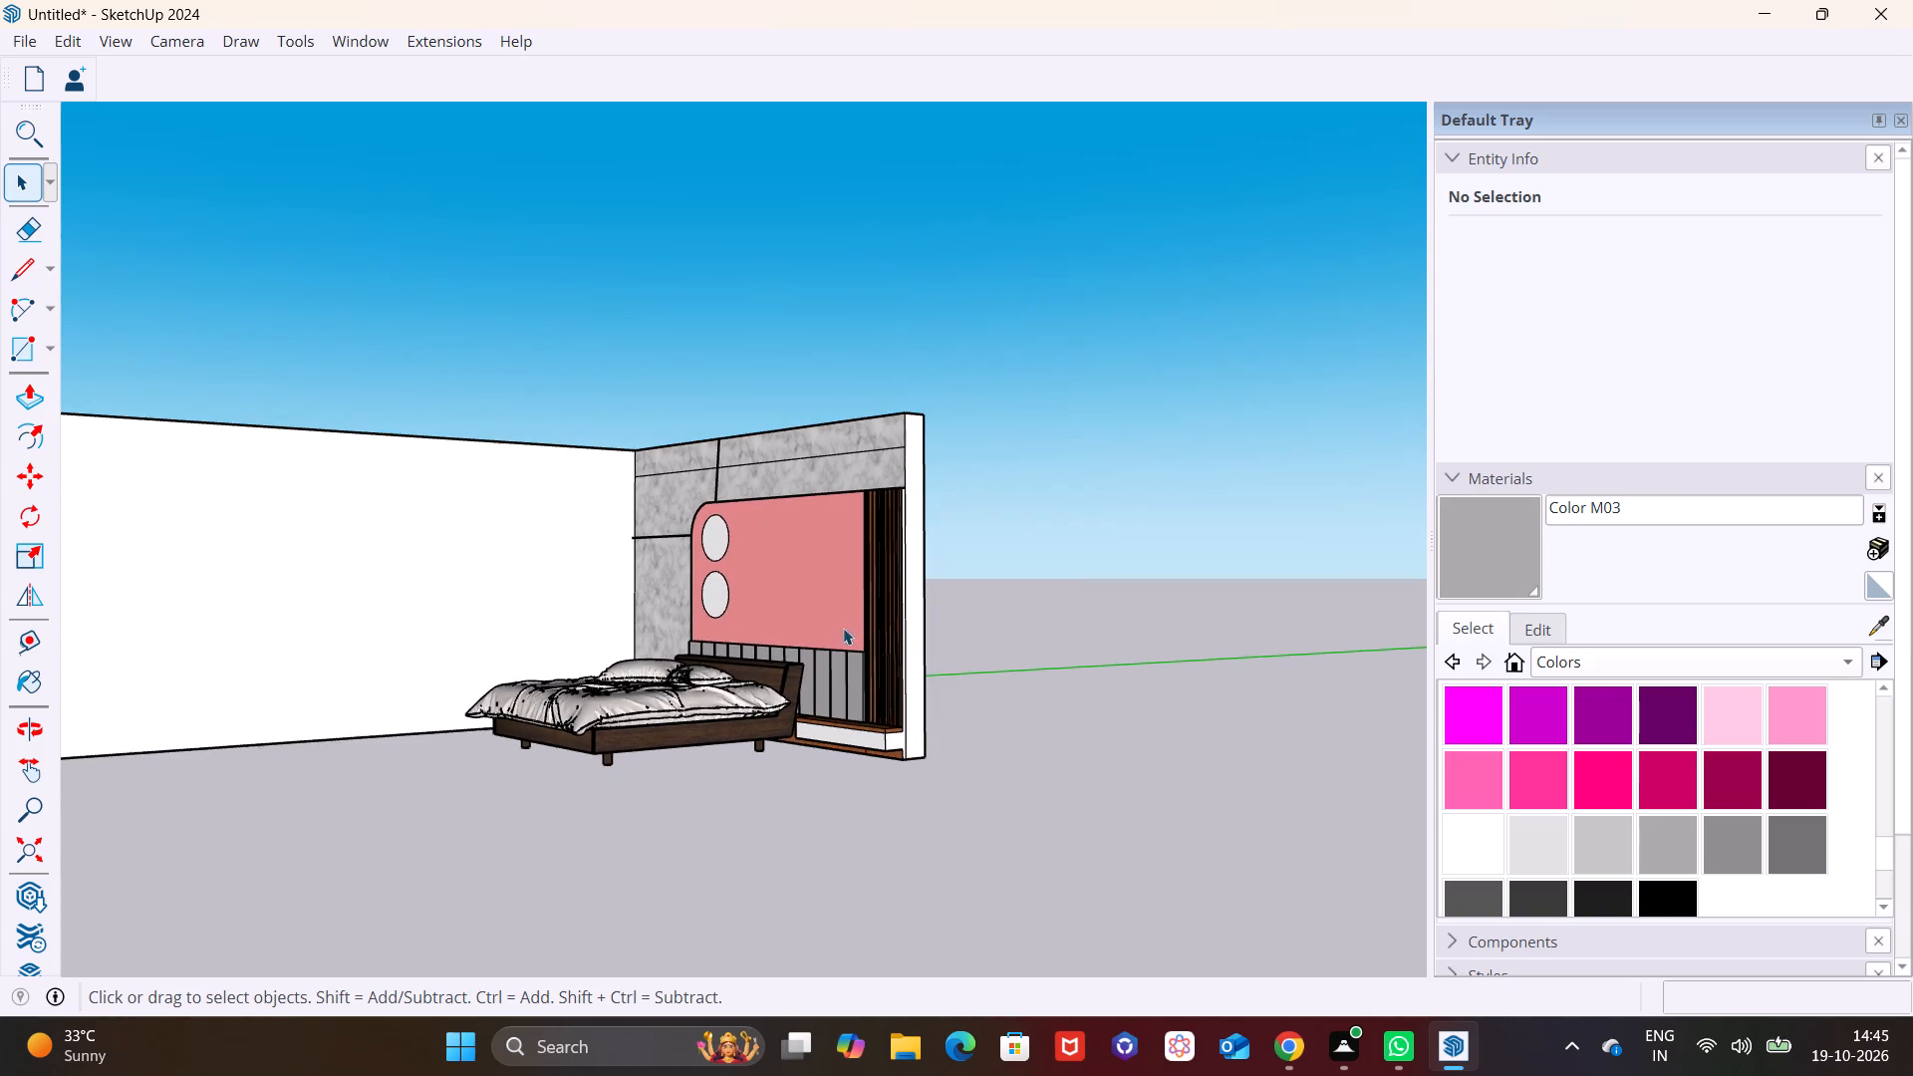
# Push/Pull the bed wall's end face beside the slats outward about 6 3/16".
pyautogui.moveTo(843, 628); pyautogui.dragTo(700, 493, button='middle')
pyautogui.moveTo(791, 637); pyautogui.dragTo(860, 917, button='middle')
pyautogui.moveTo(893, 634); pyautogui.dragTo(946, 831, button='middle')
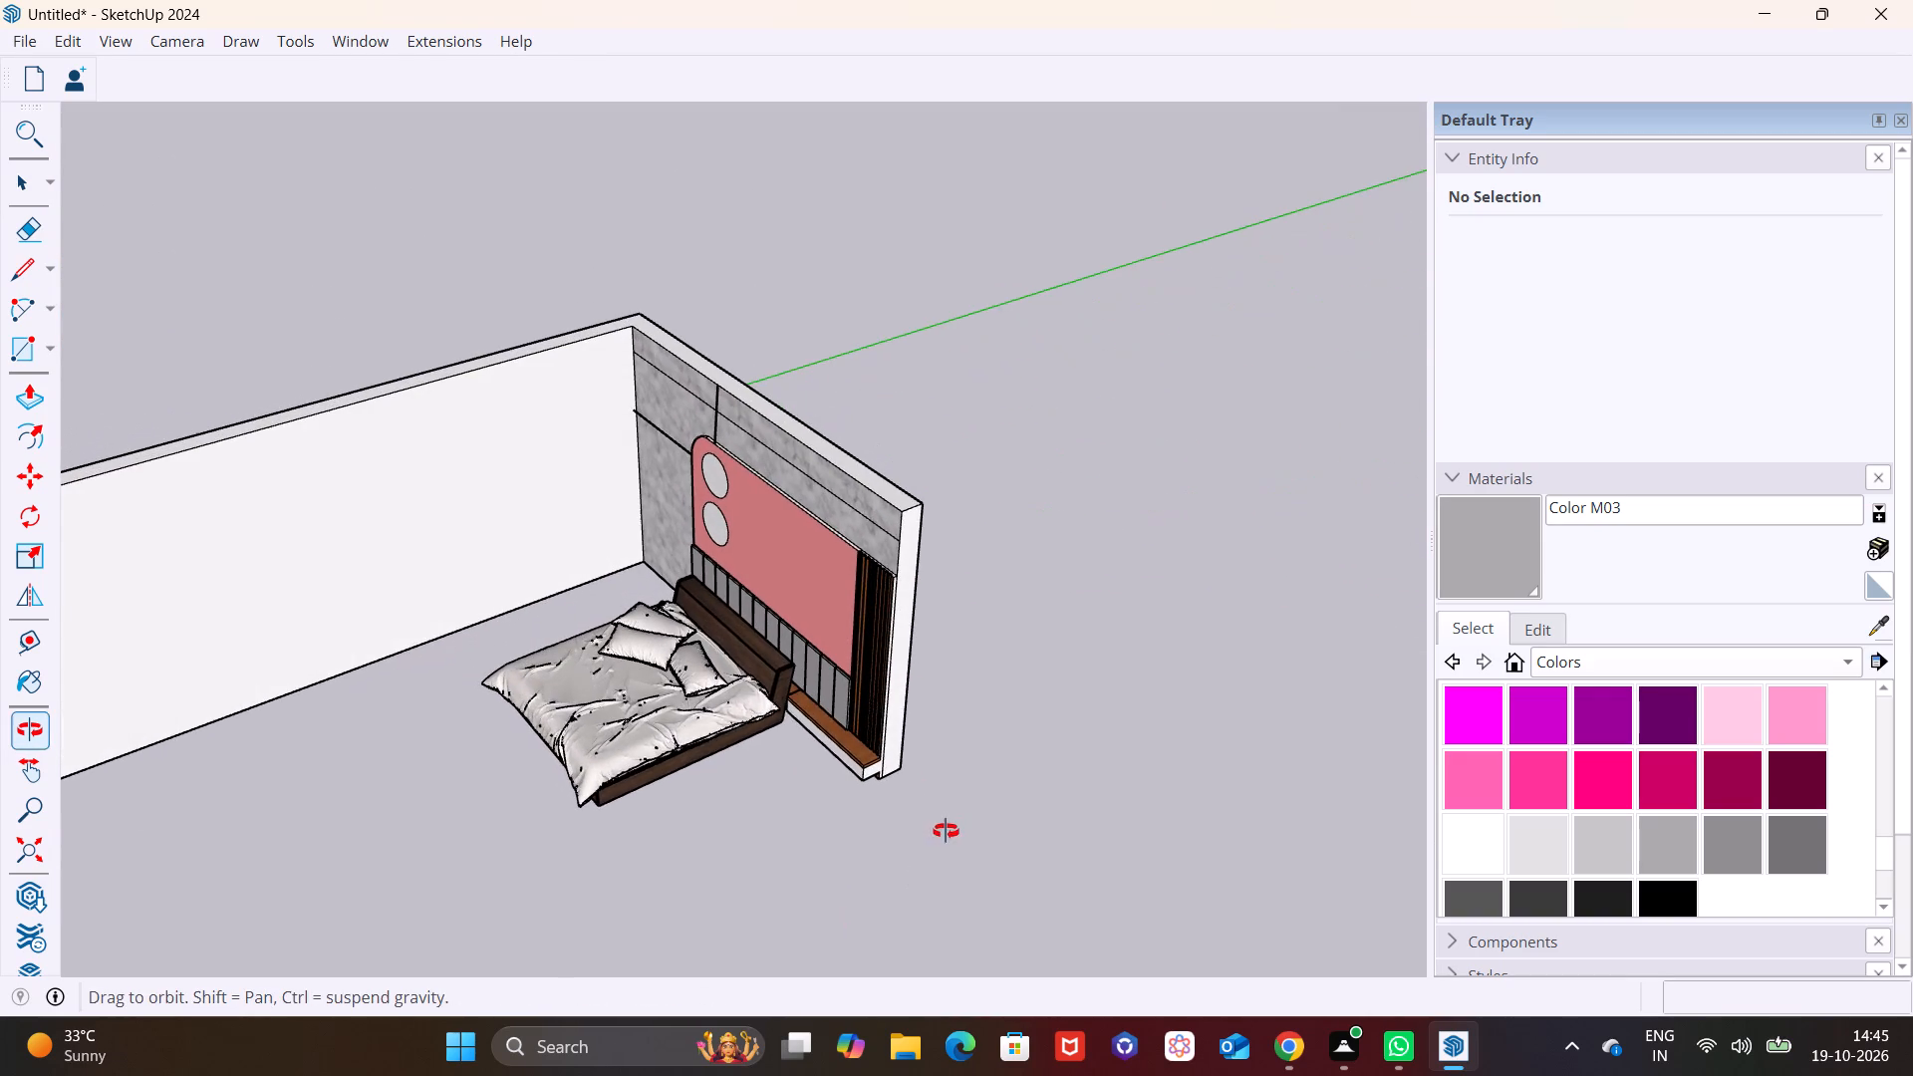
pyautogui.moveTo(946, 831); pyautogui.dragTo(947, 831, button='middle')
pyautogui.scroll(5, 916, 752)
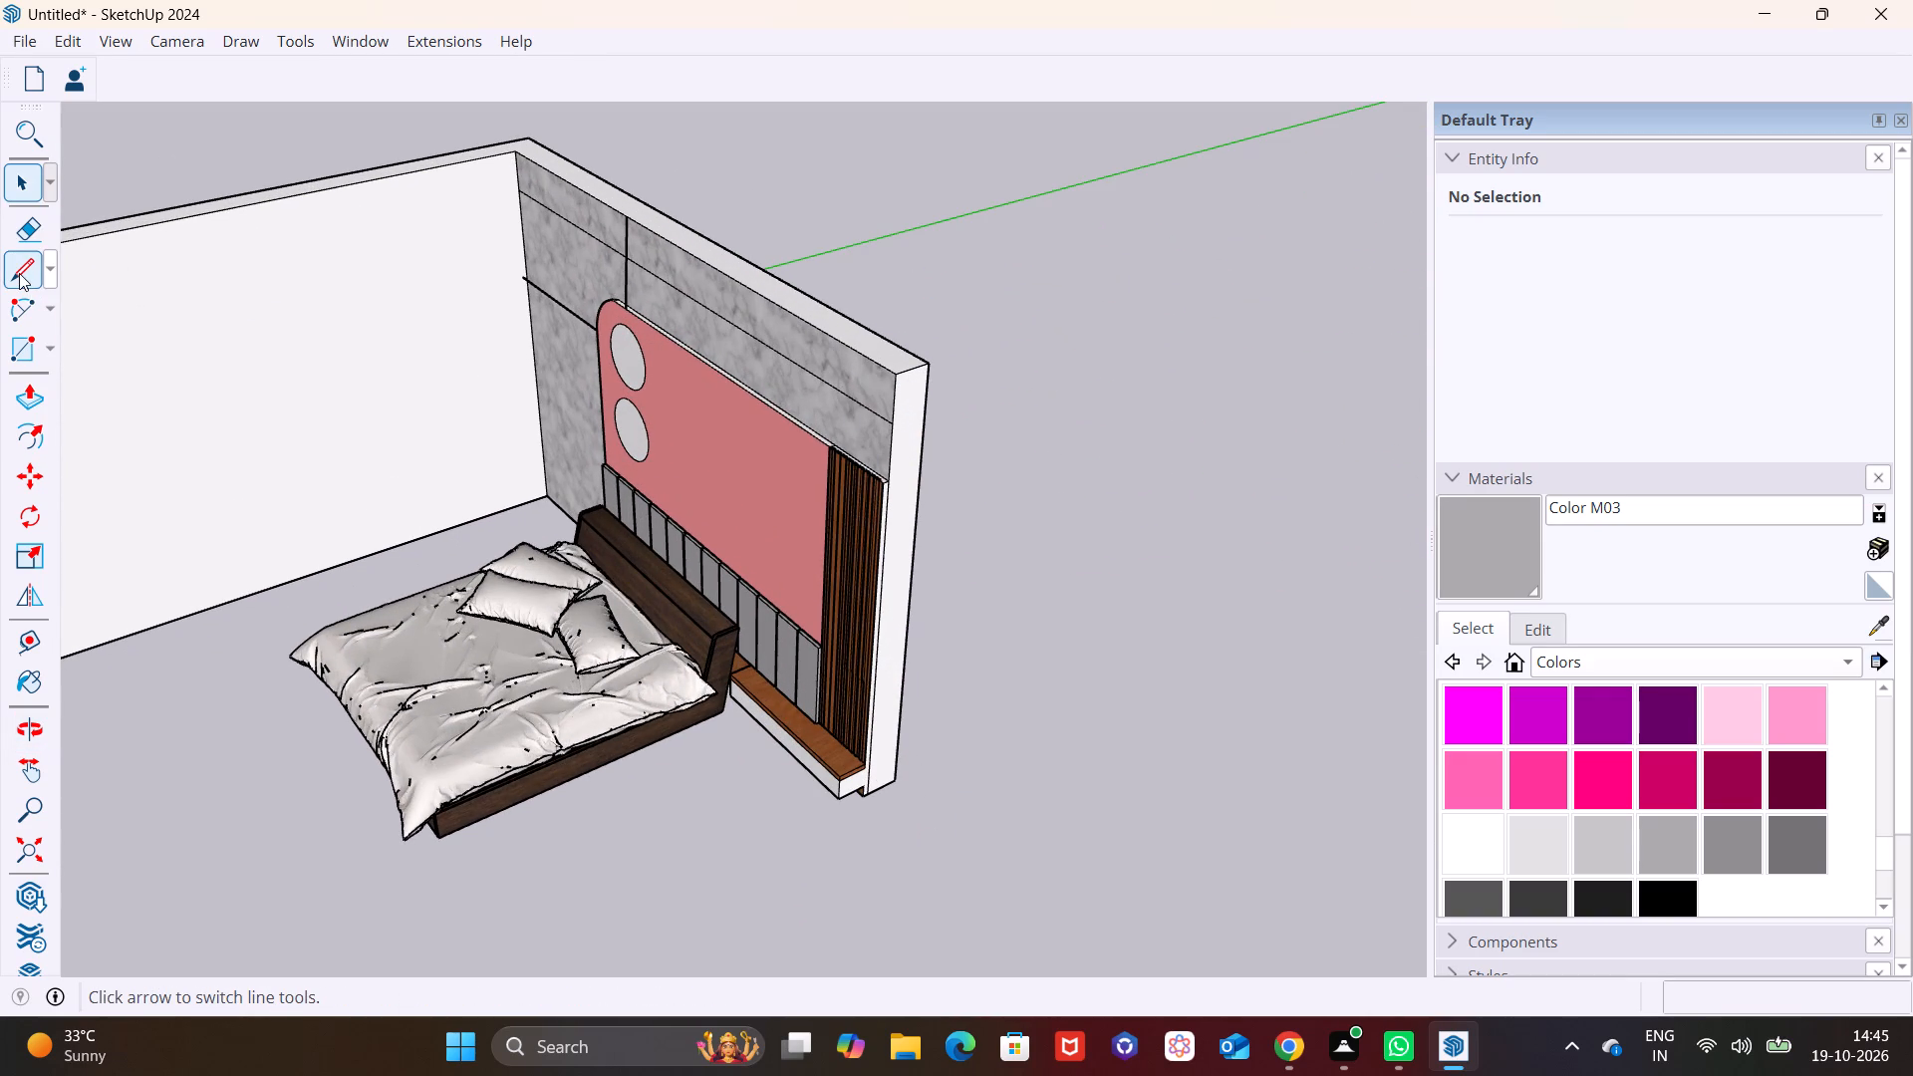
pyautogui.click(20, 398)
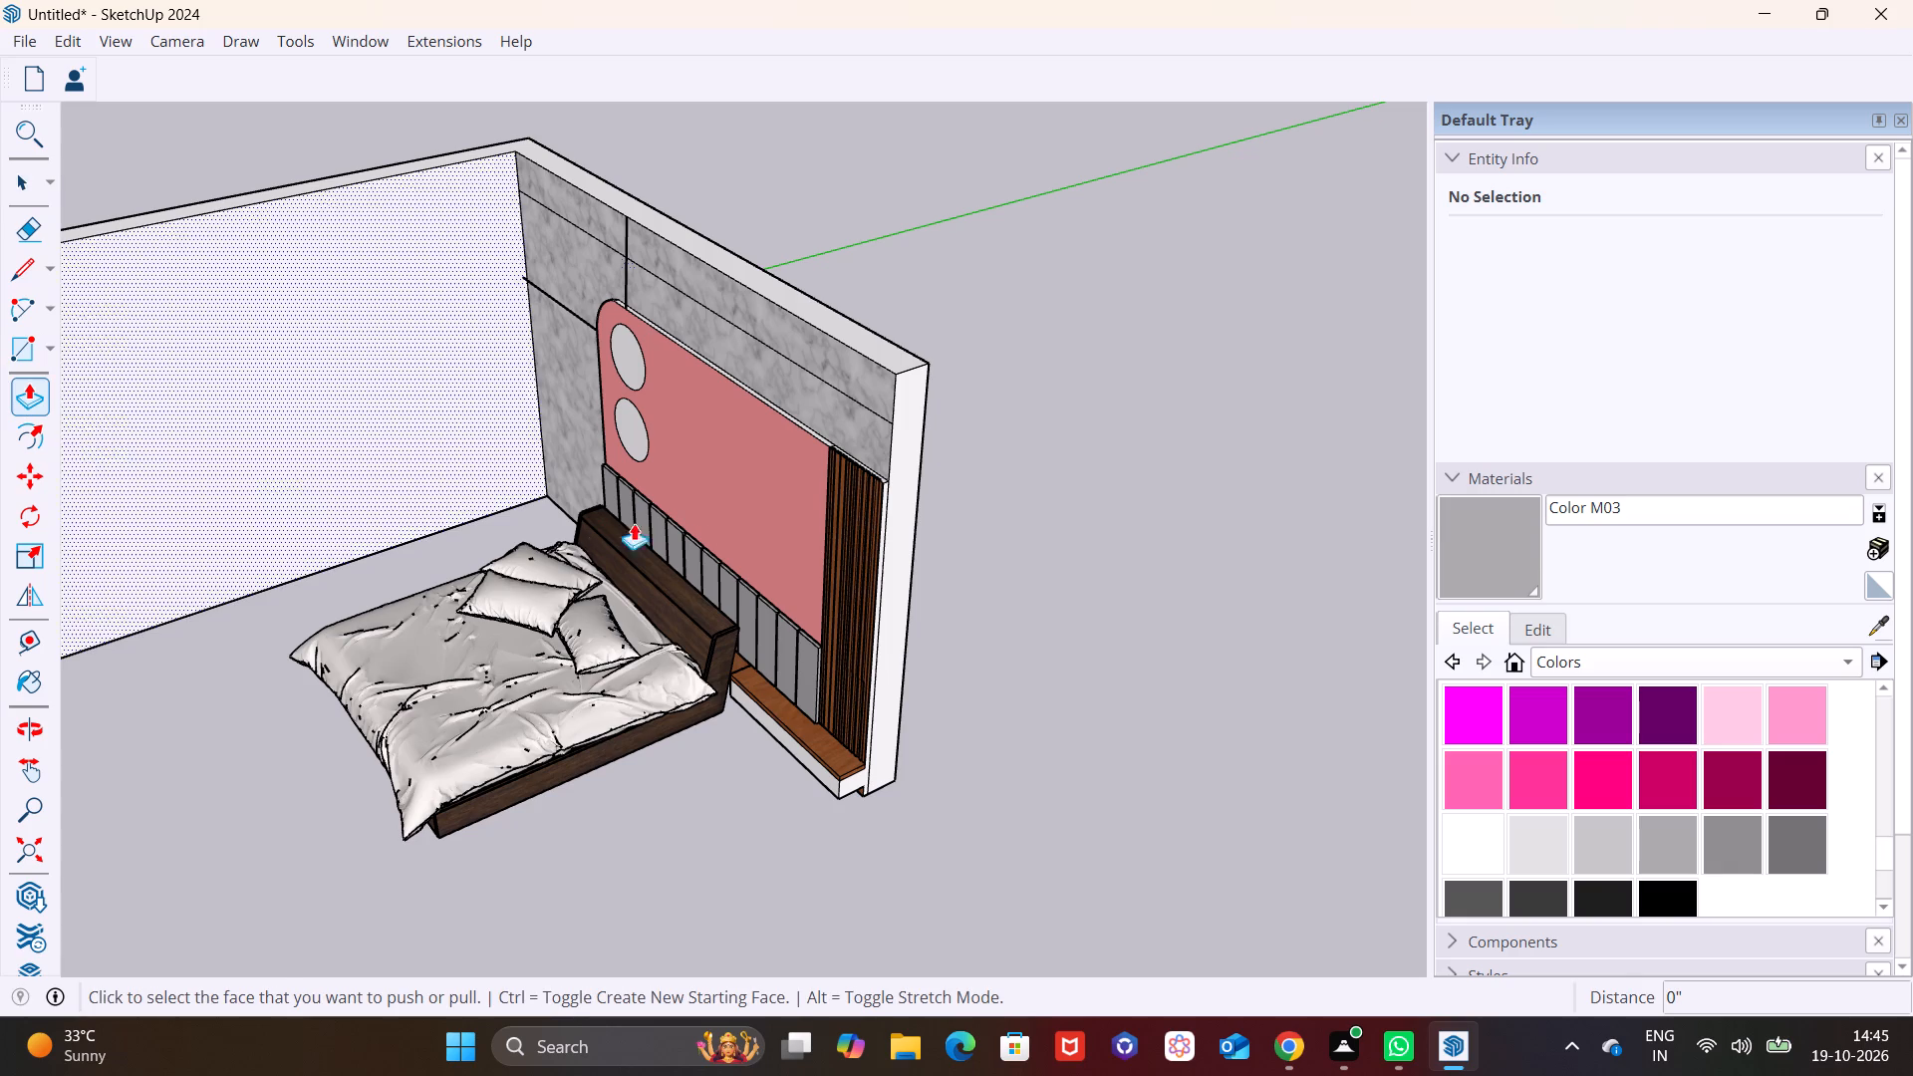
pyautogui.click(896, 509)
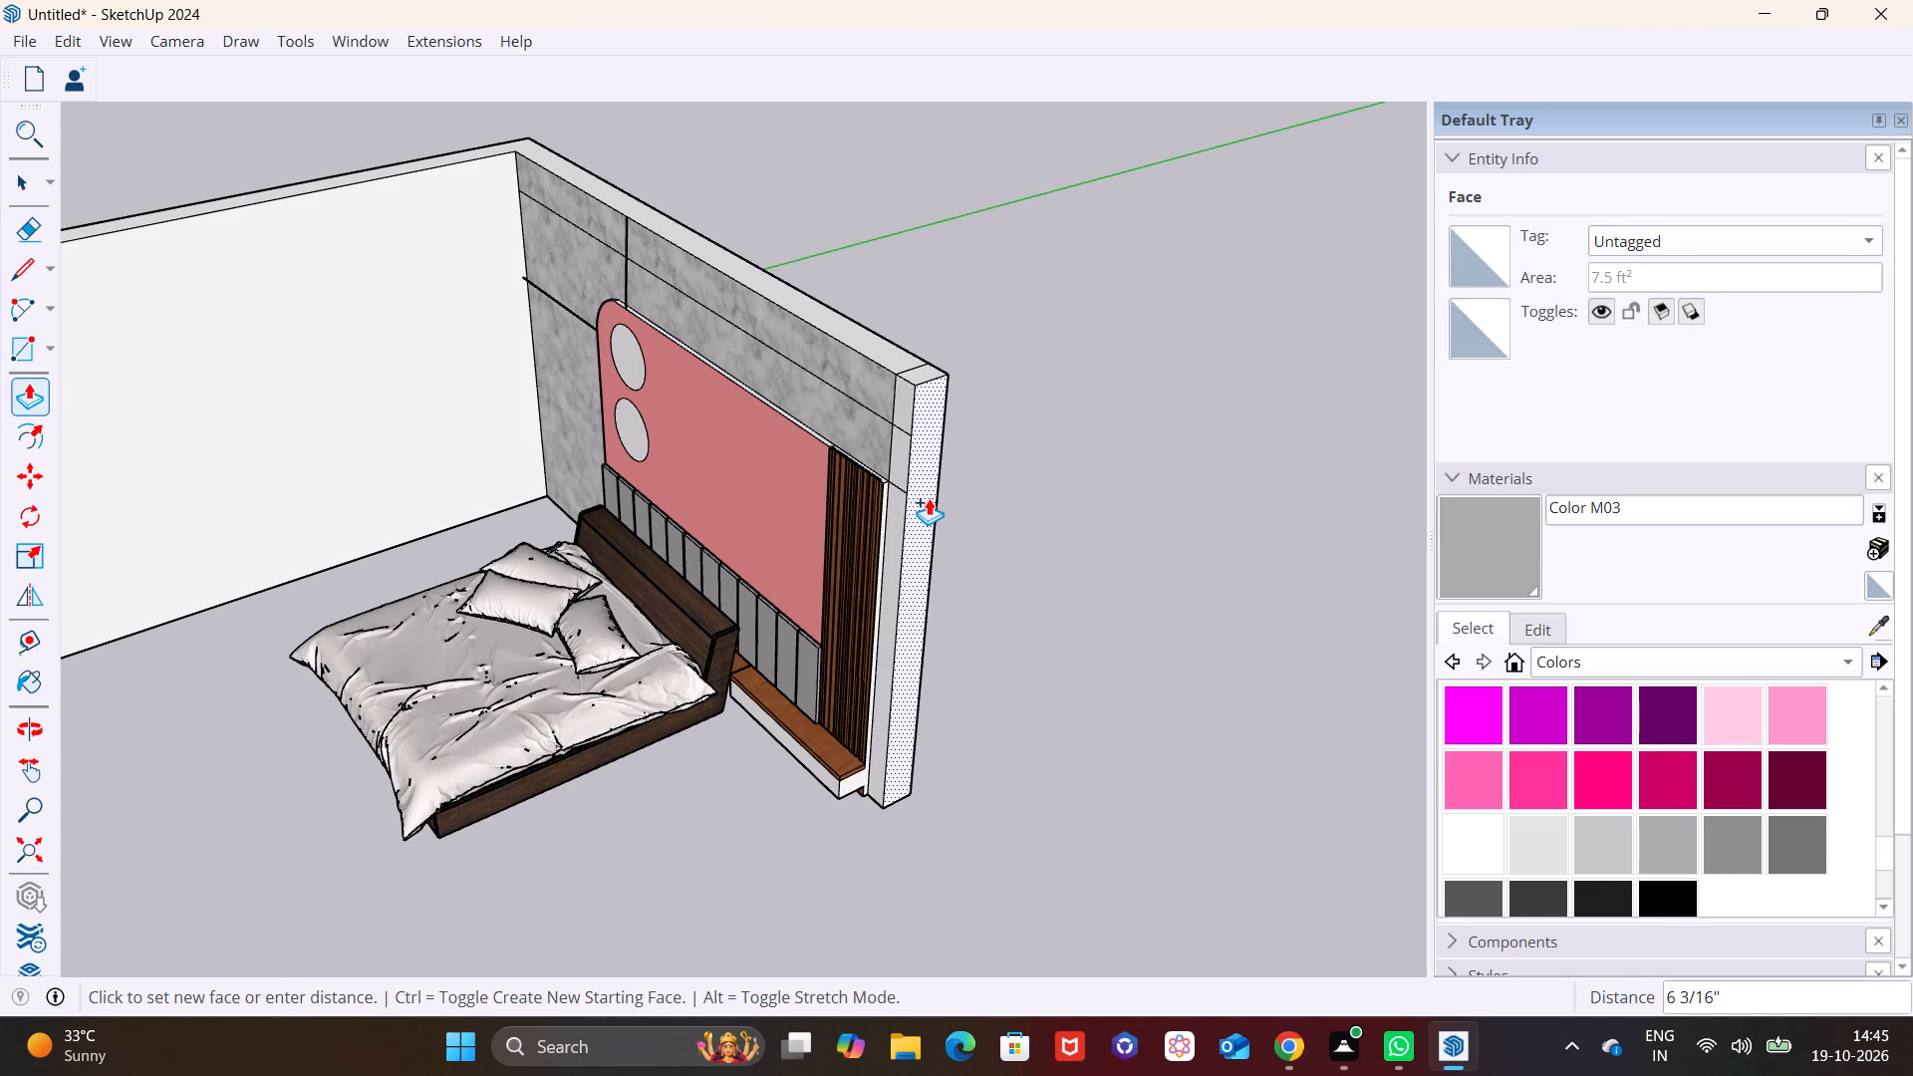
pyautogui.click(929, 498)
pyautogui.press('space')
# Push/Pull the lower inner face of the wall-end extension beside the slats out 10' 11 7/8" as a side wall.
pyautogui.click(895, 540)
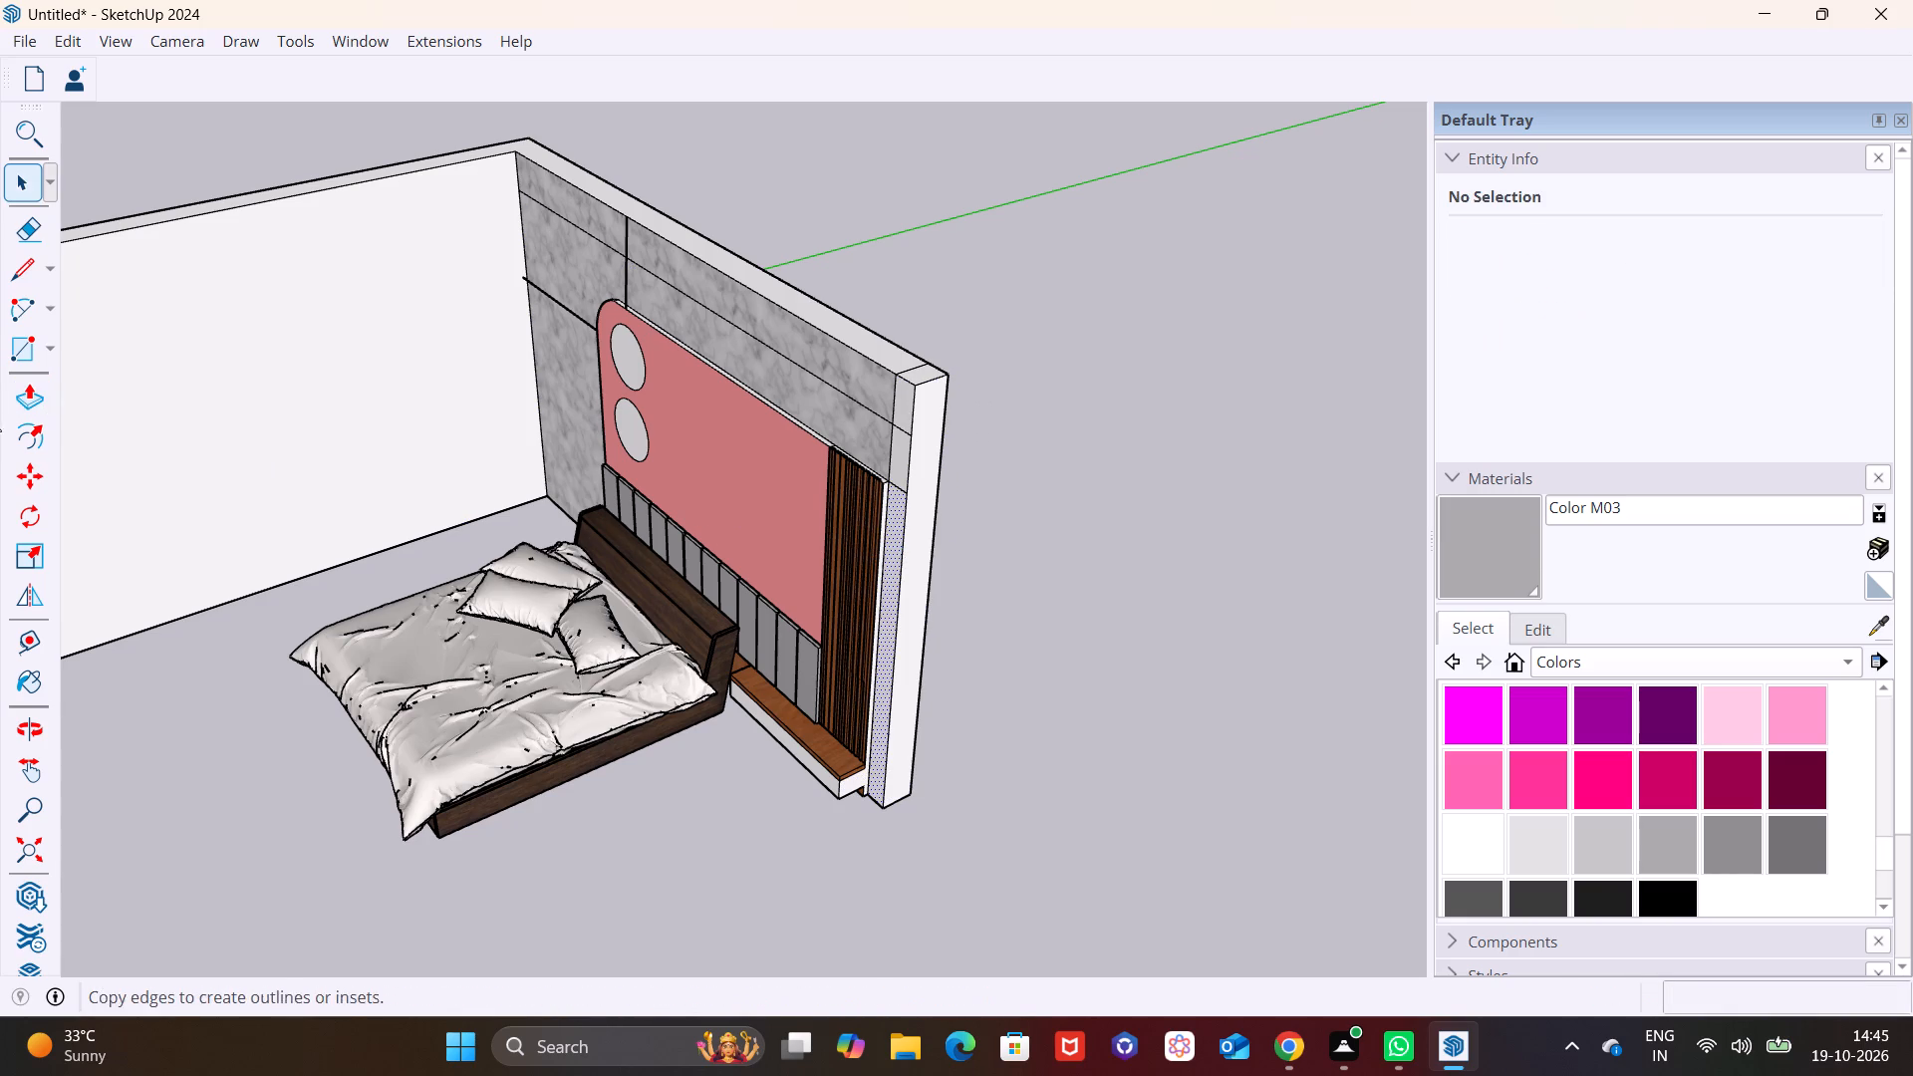
pyautogui.click(28, 406)
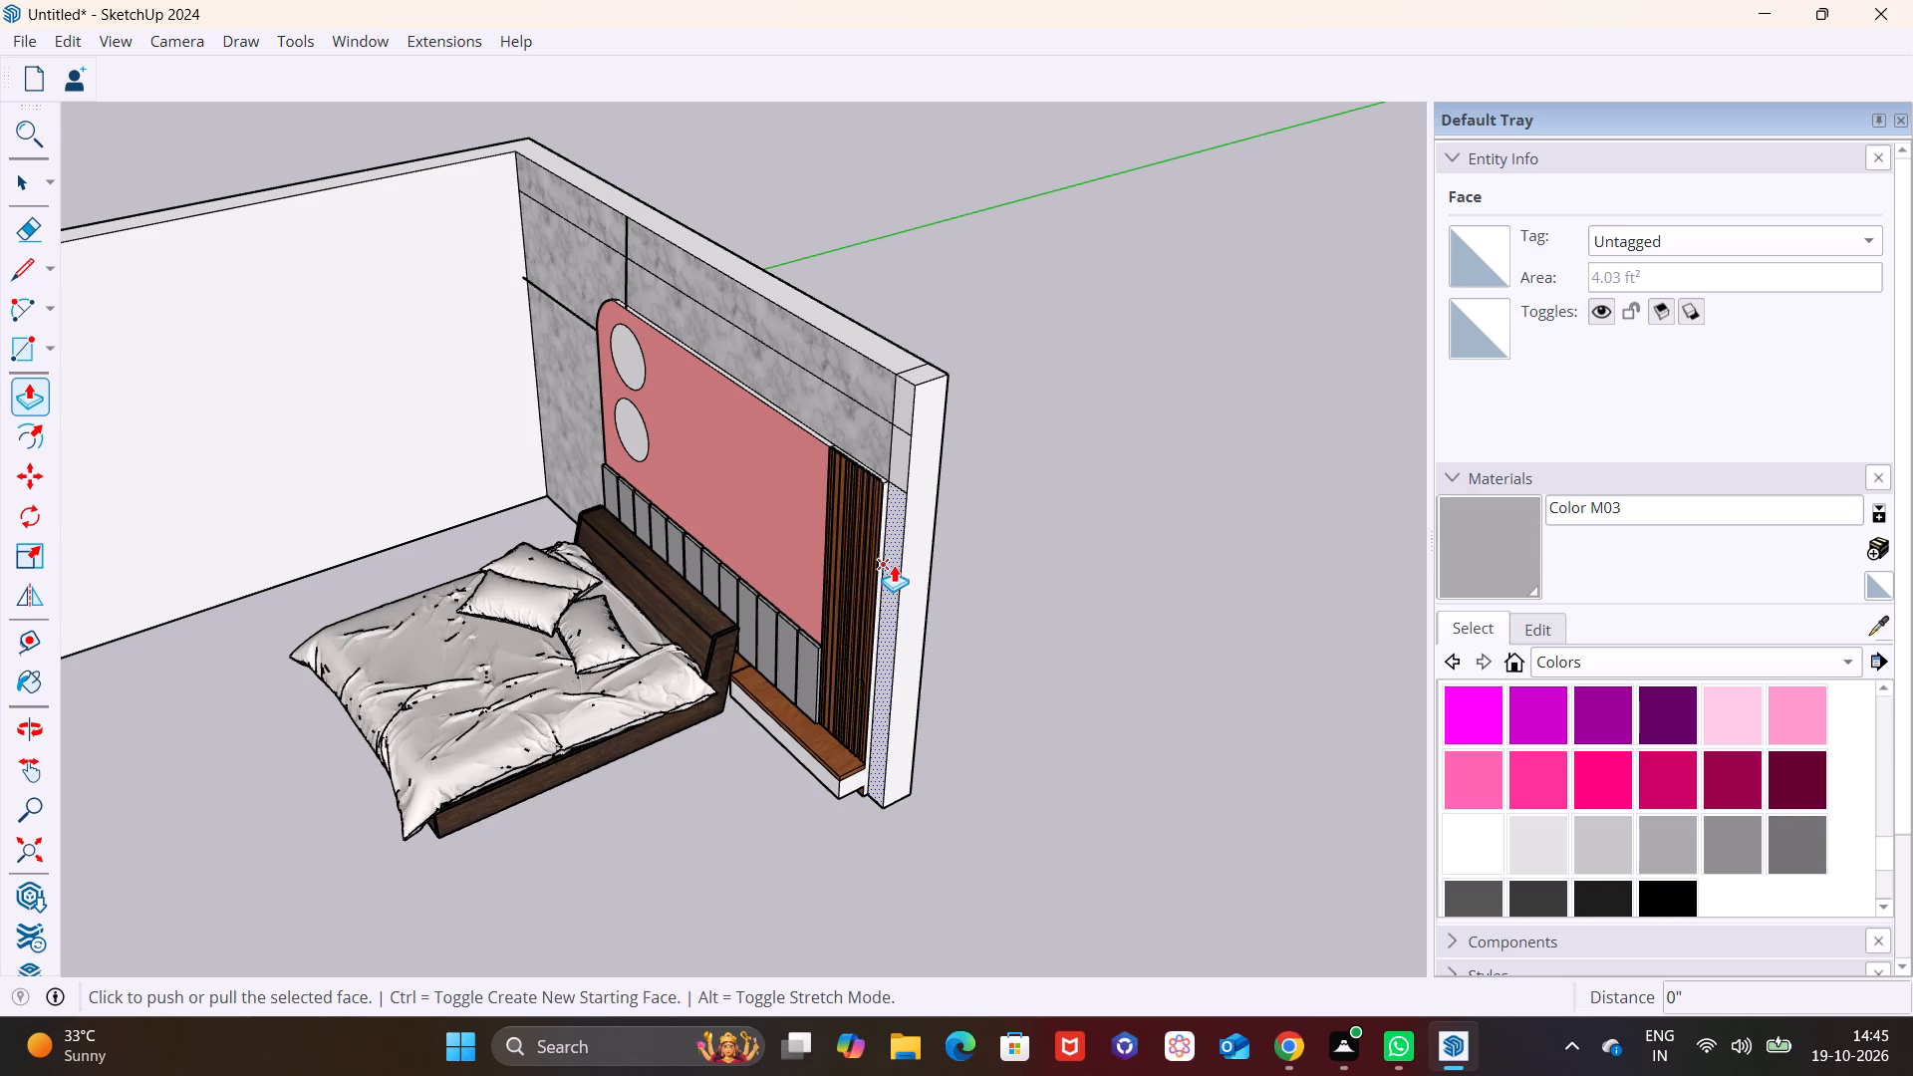
pyautogui.click(894, 565)
pyautogui.click(282, 682)
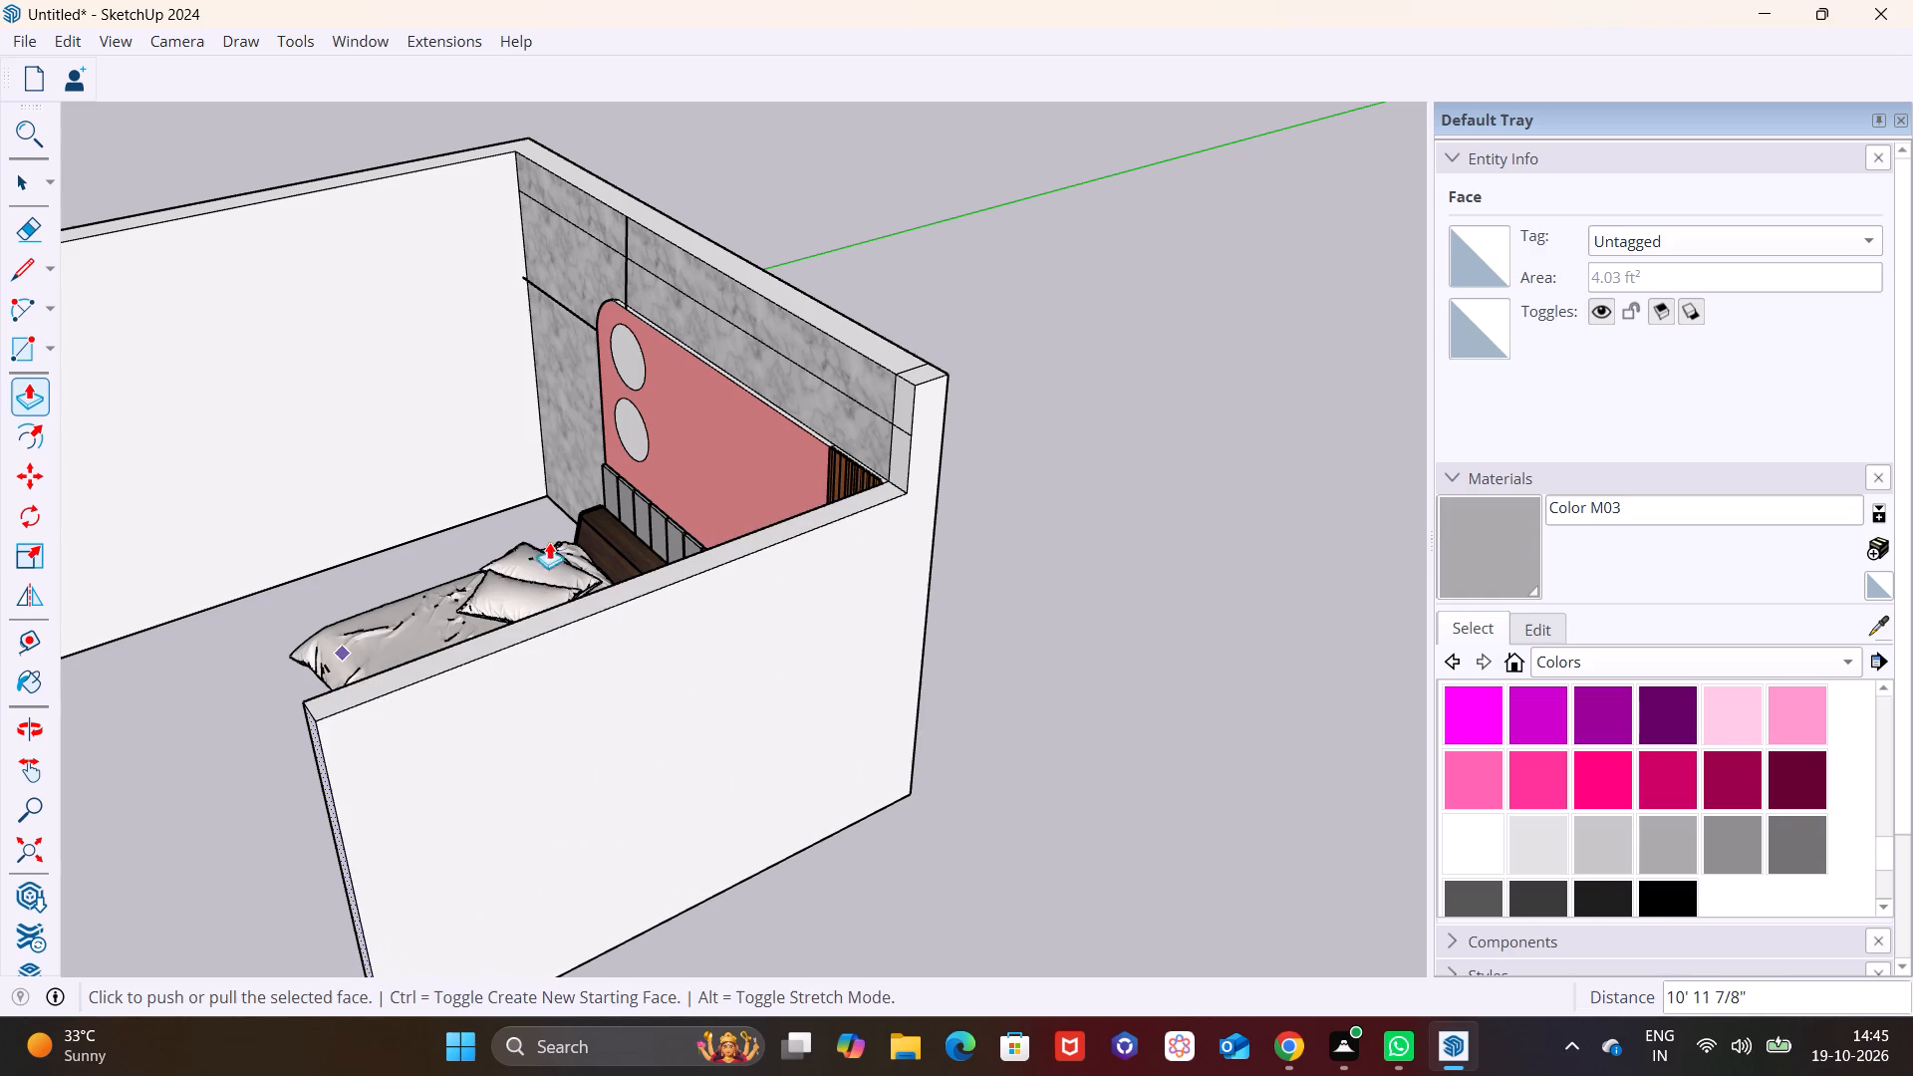
pyautogui.press('space')
# Push/Pull the middle and top strips above the new side wall out 10' 11 7/8", flush with its end.
pyautogui.click(900, 464)
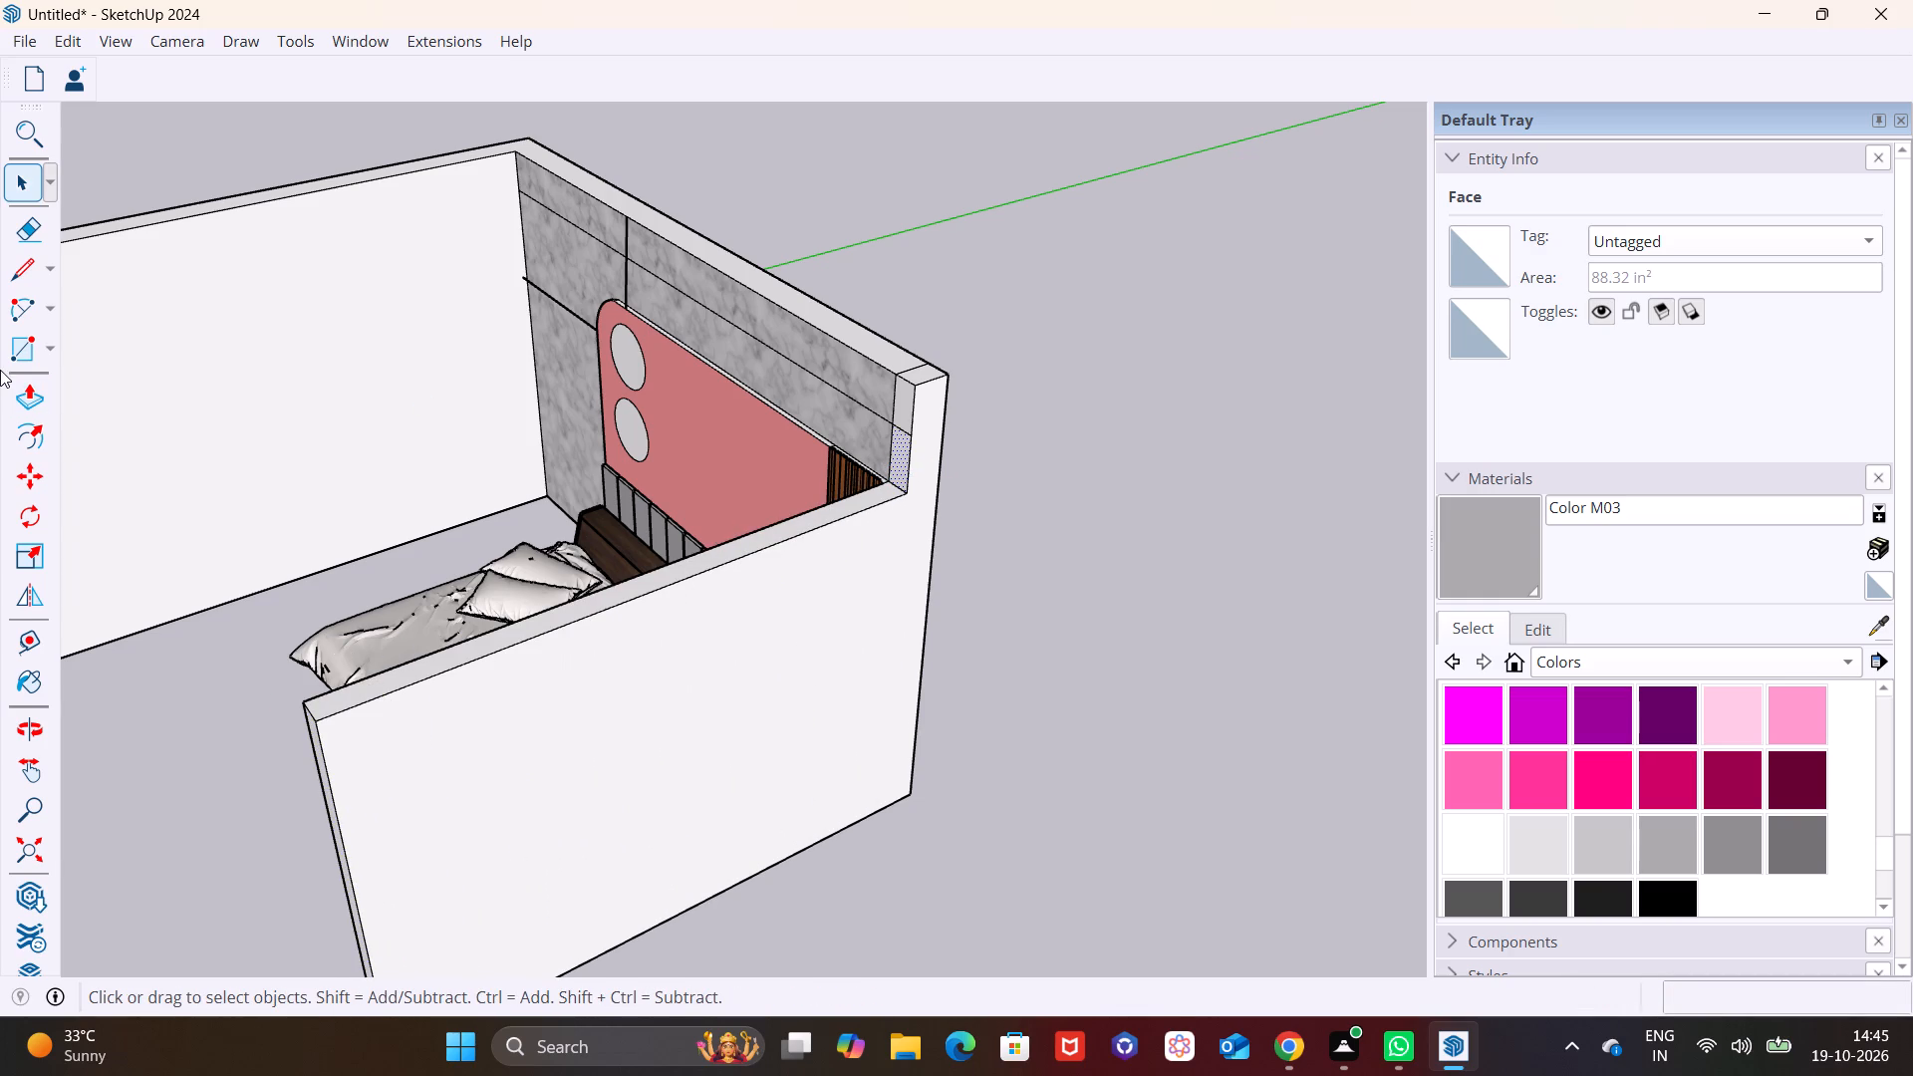
pyautogui.click(21, 386)
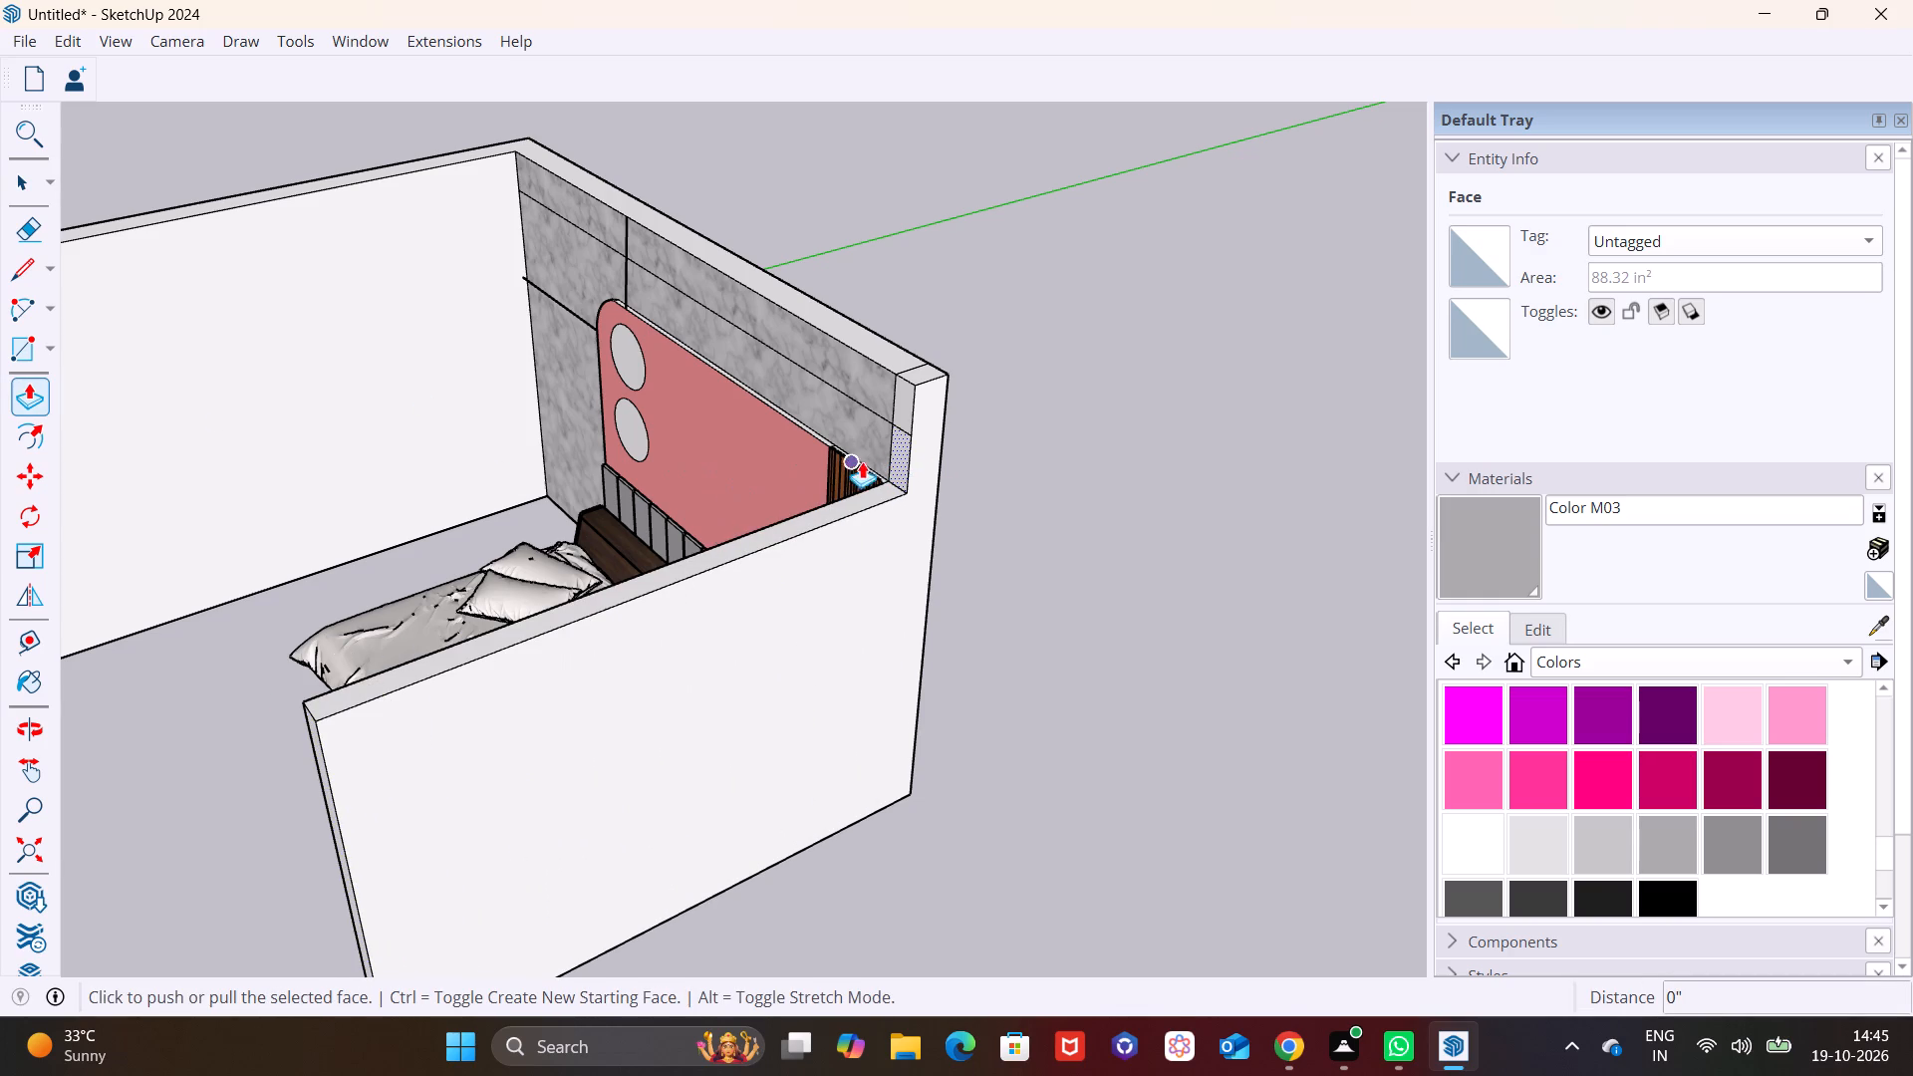
pyautogui.click(900, 449)
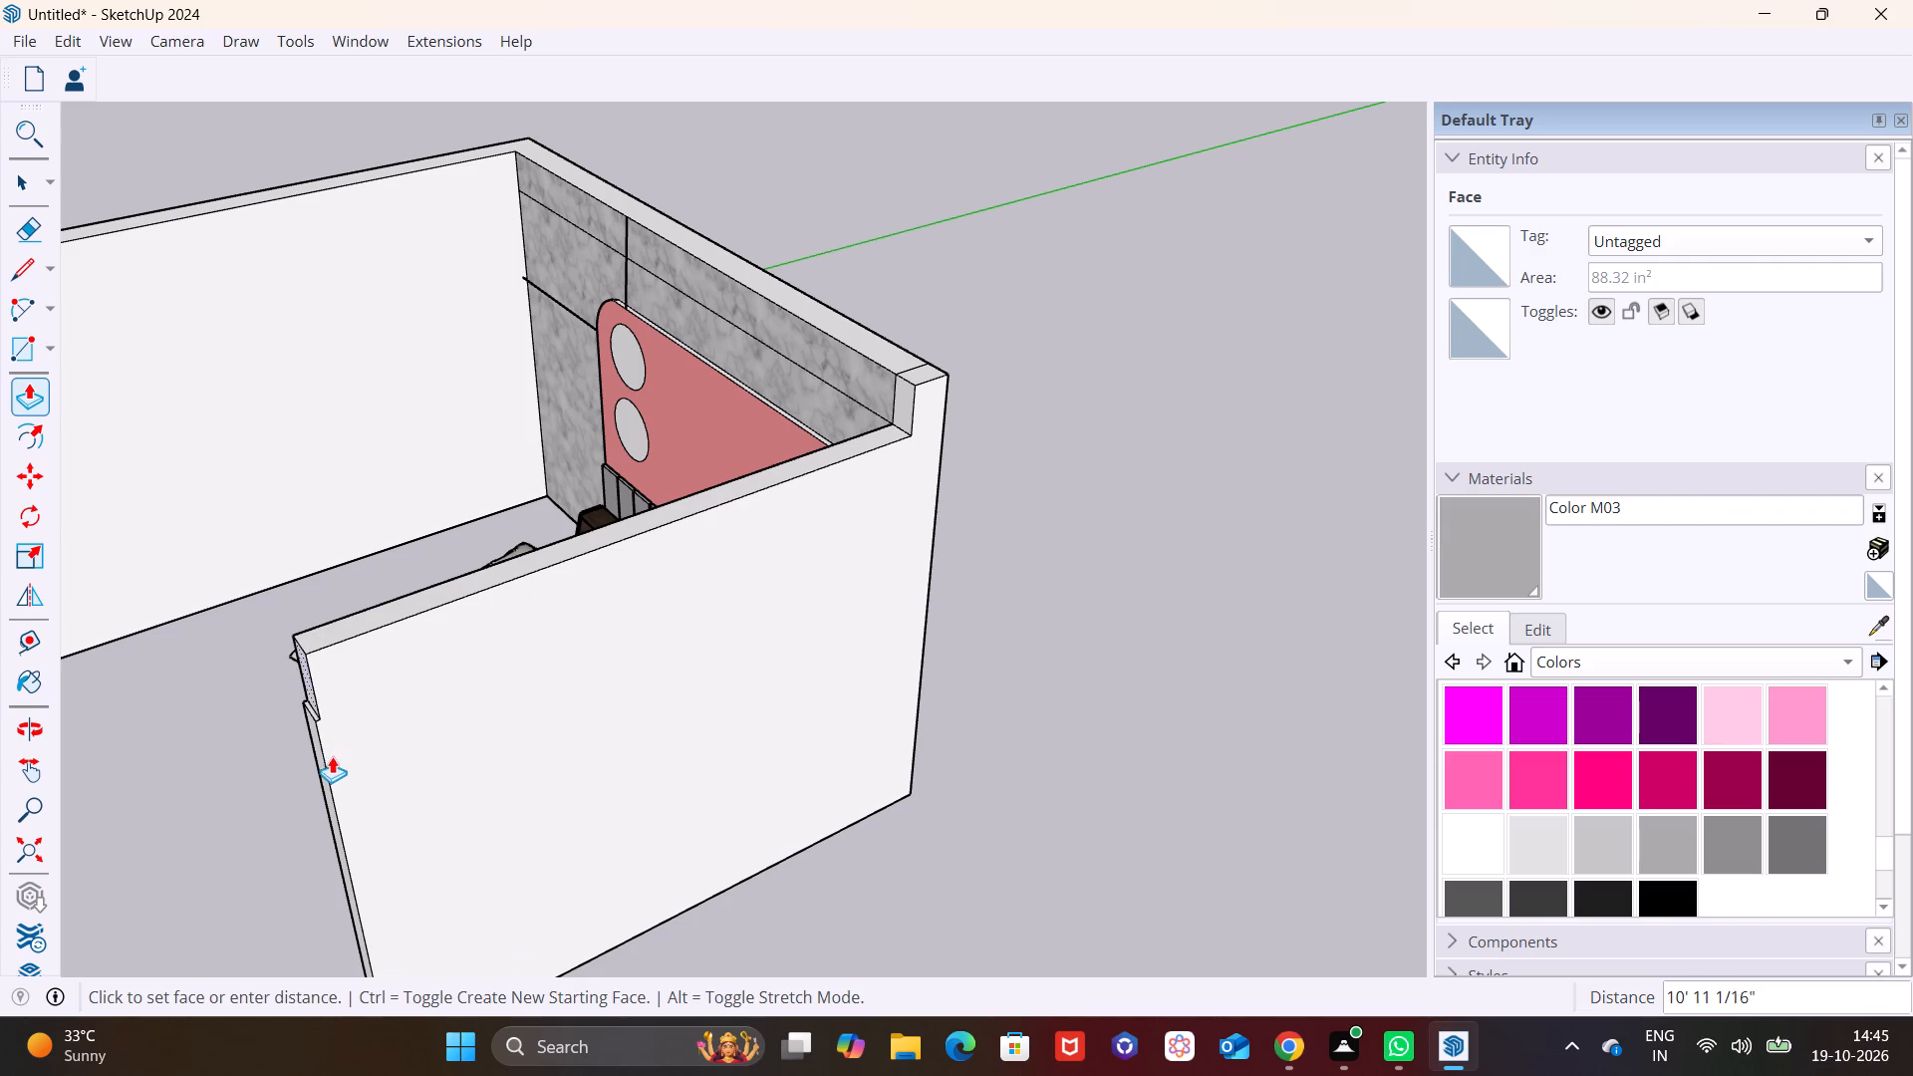
pyautogui.click(329, 759)
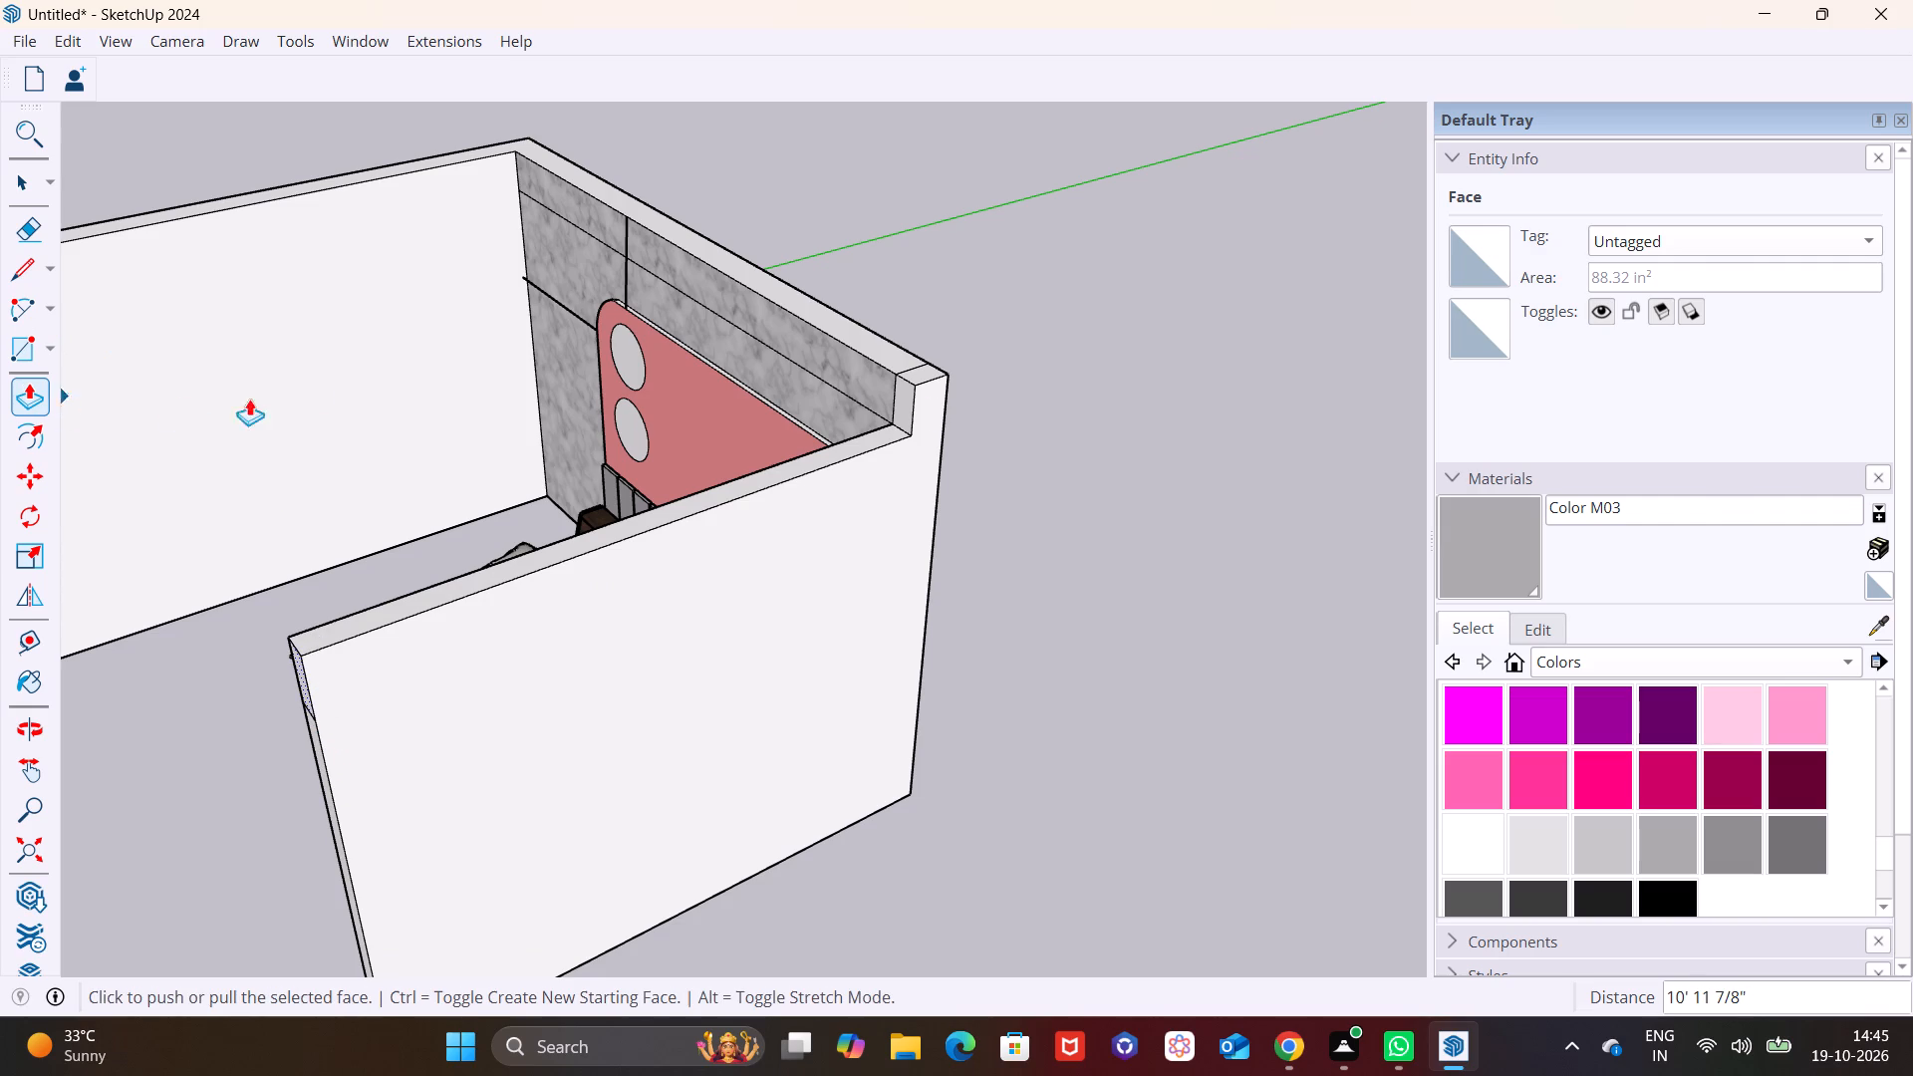
pyautogui.click(898, 405)
pyautogui.press('space')
pyautogui.click(904, 404)
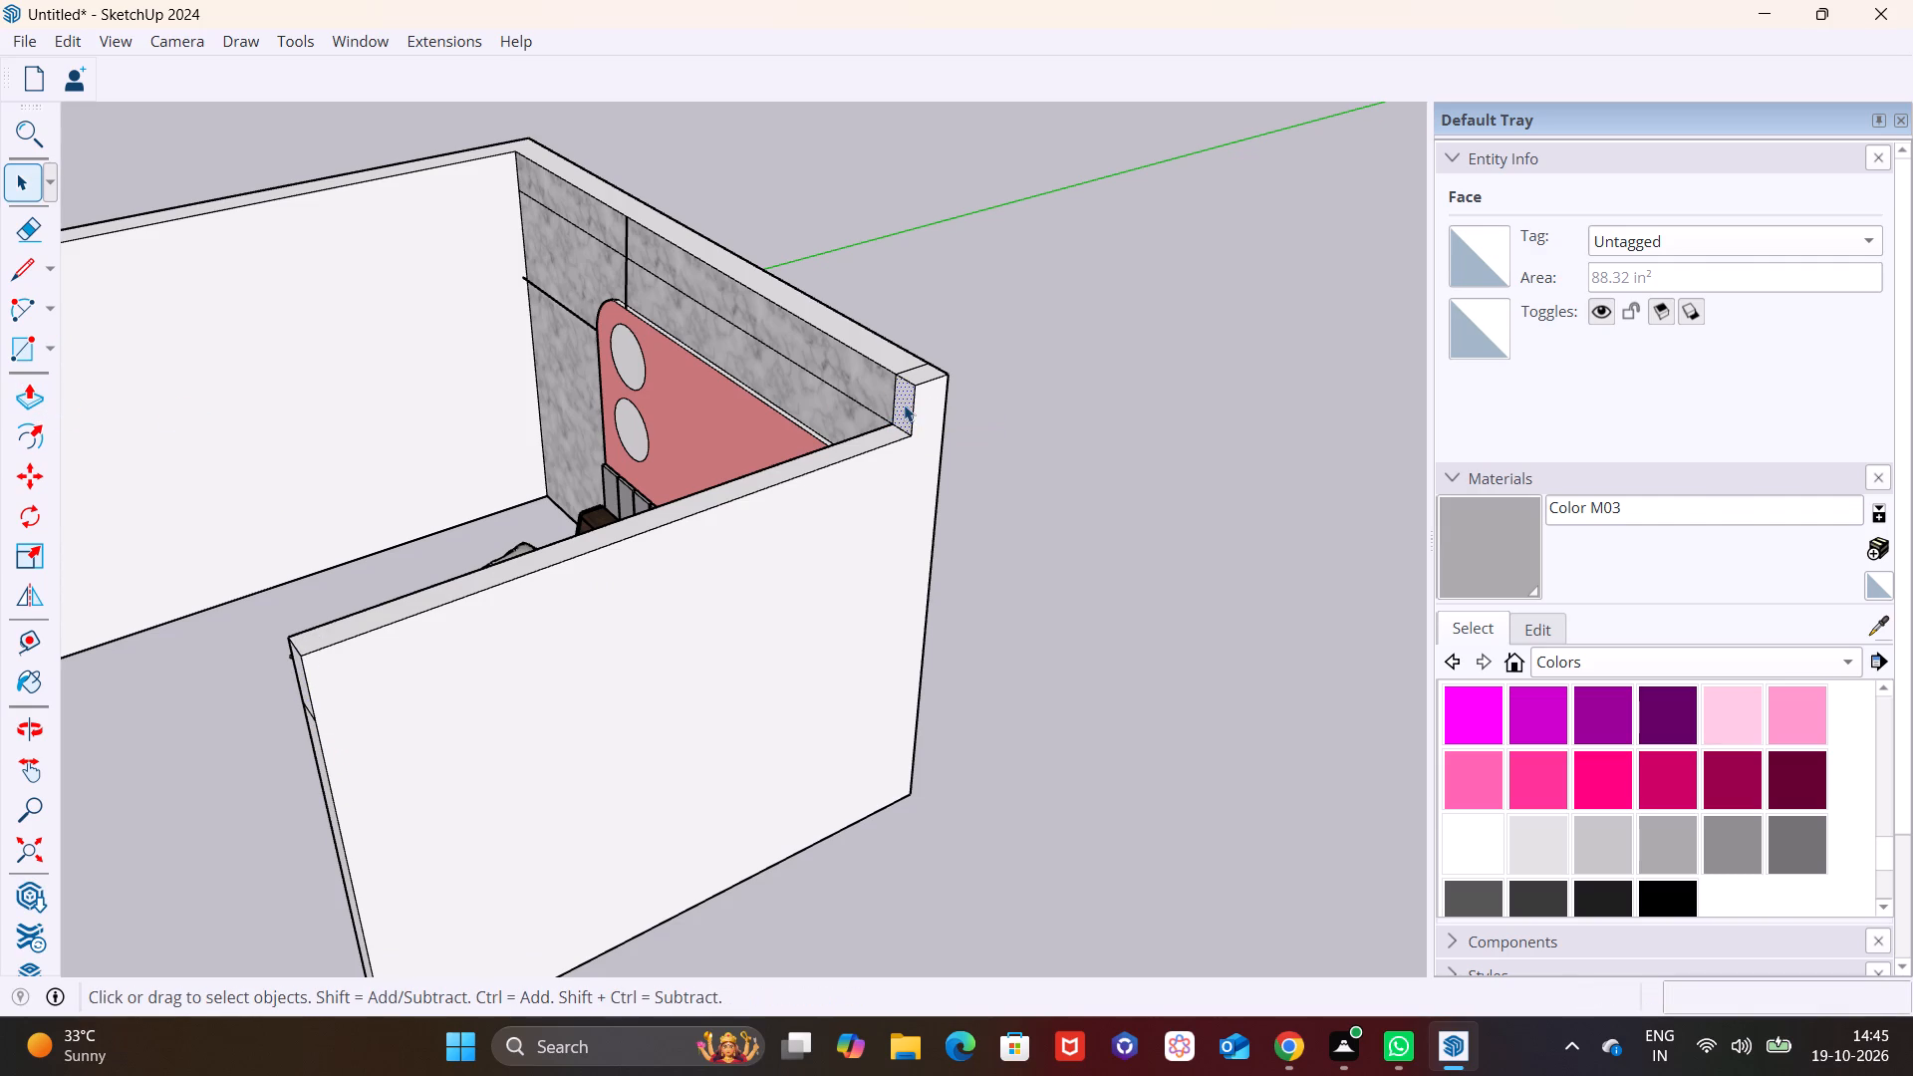
pyautogui.click(34, 396)
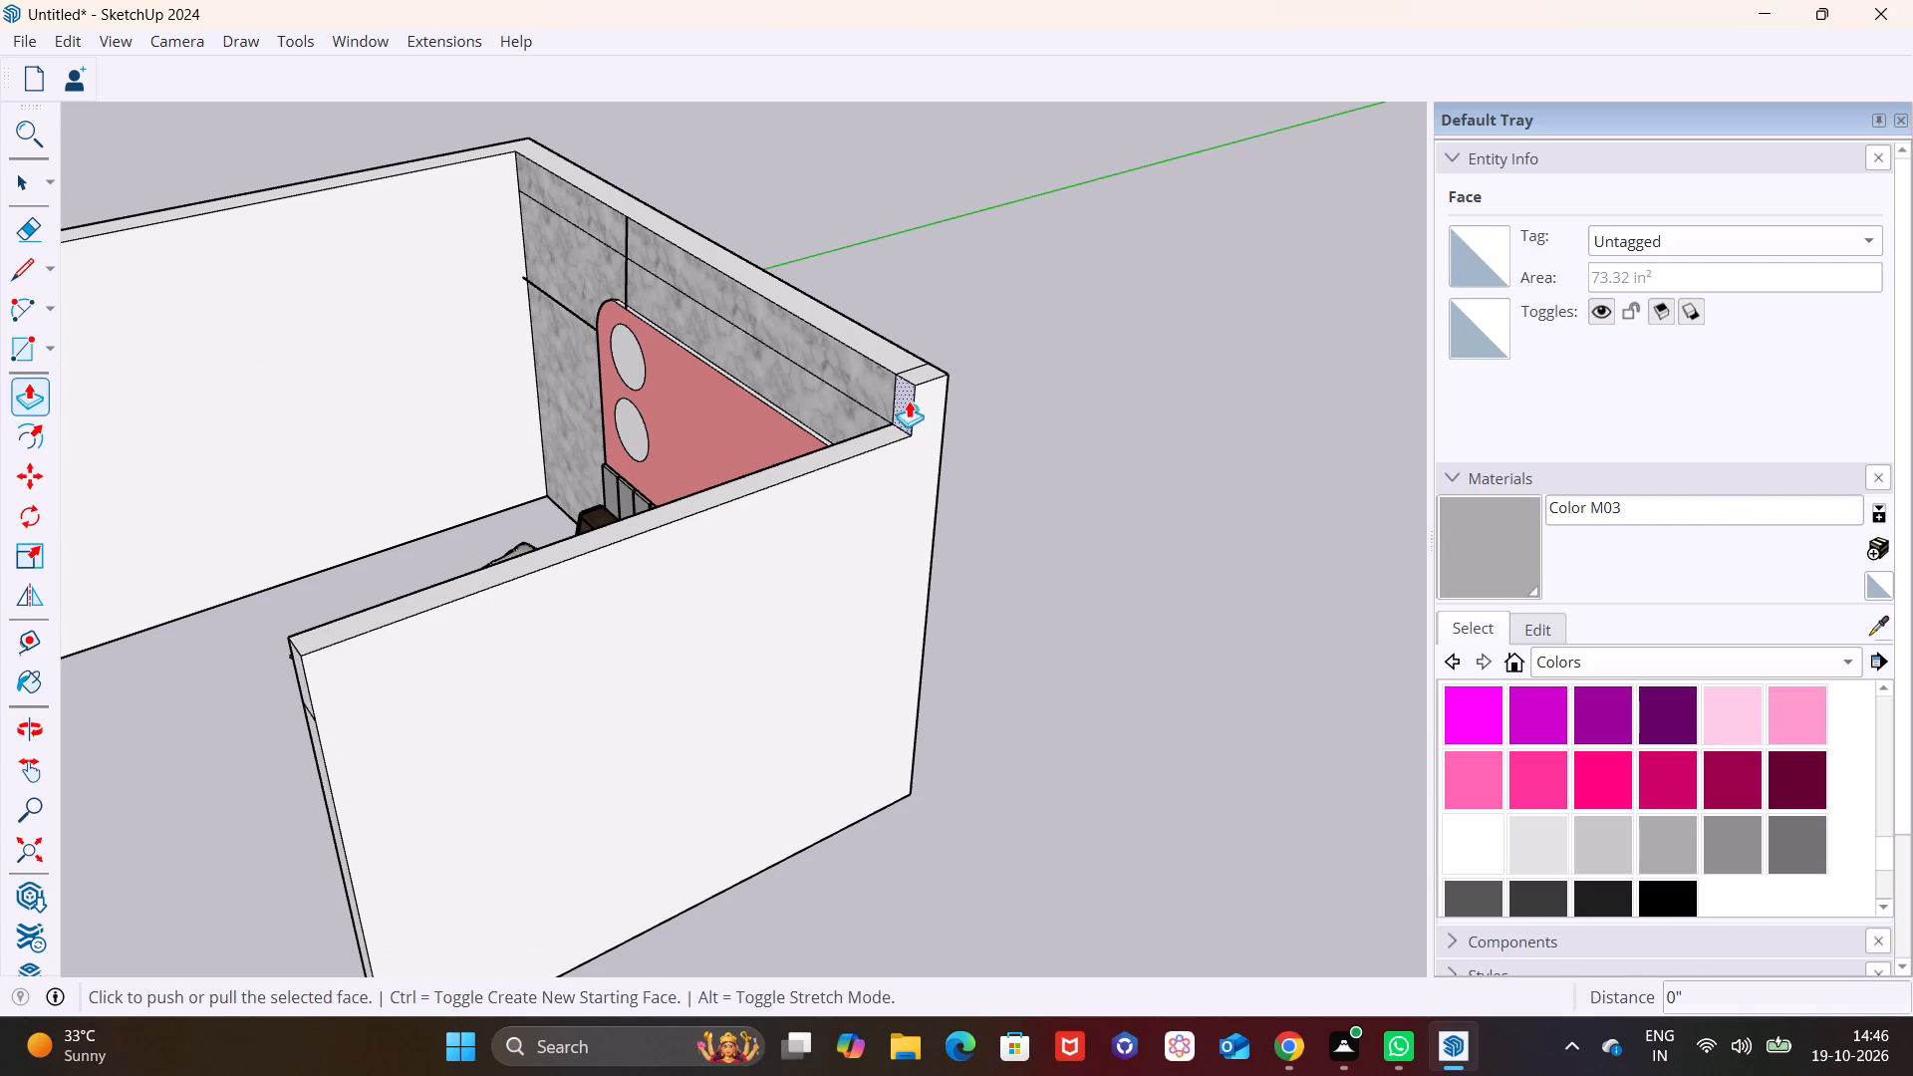
pyautogui.click(909, 401)
pyautogui.click(309, 680)
pyautogui.press('space')
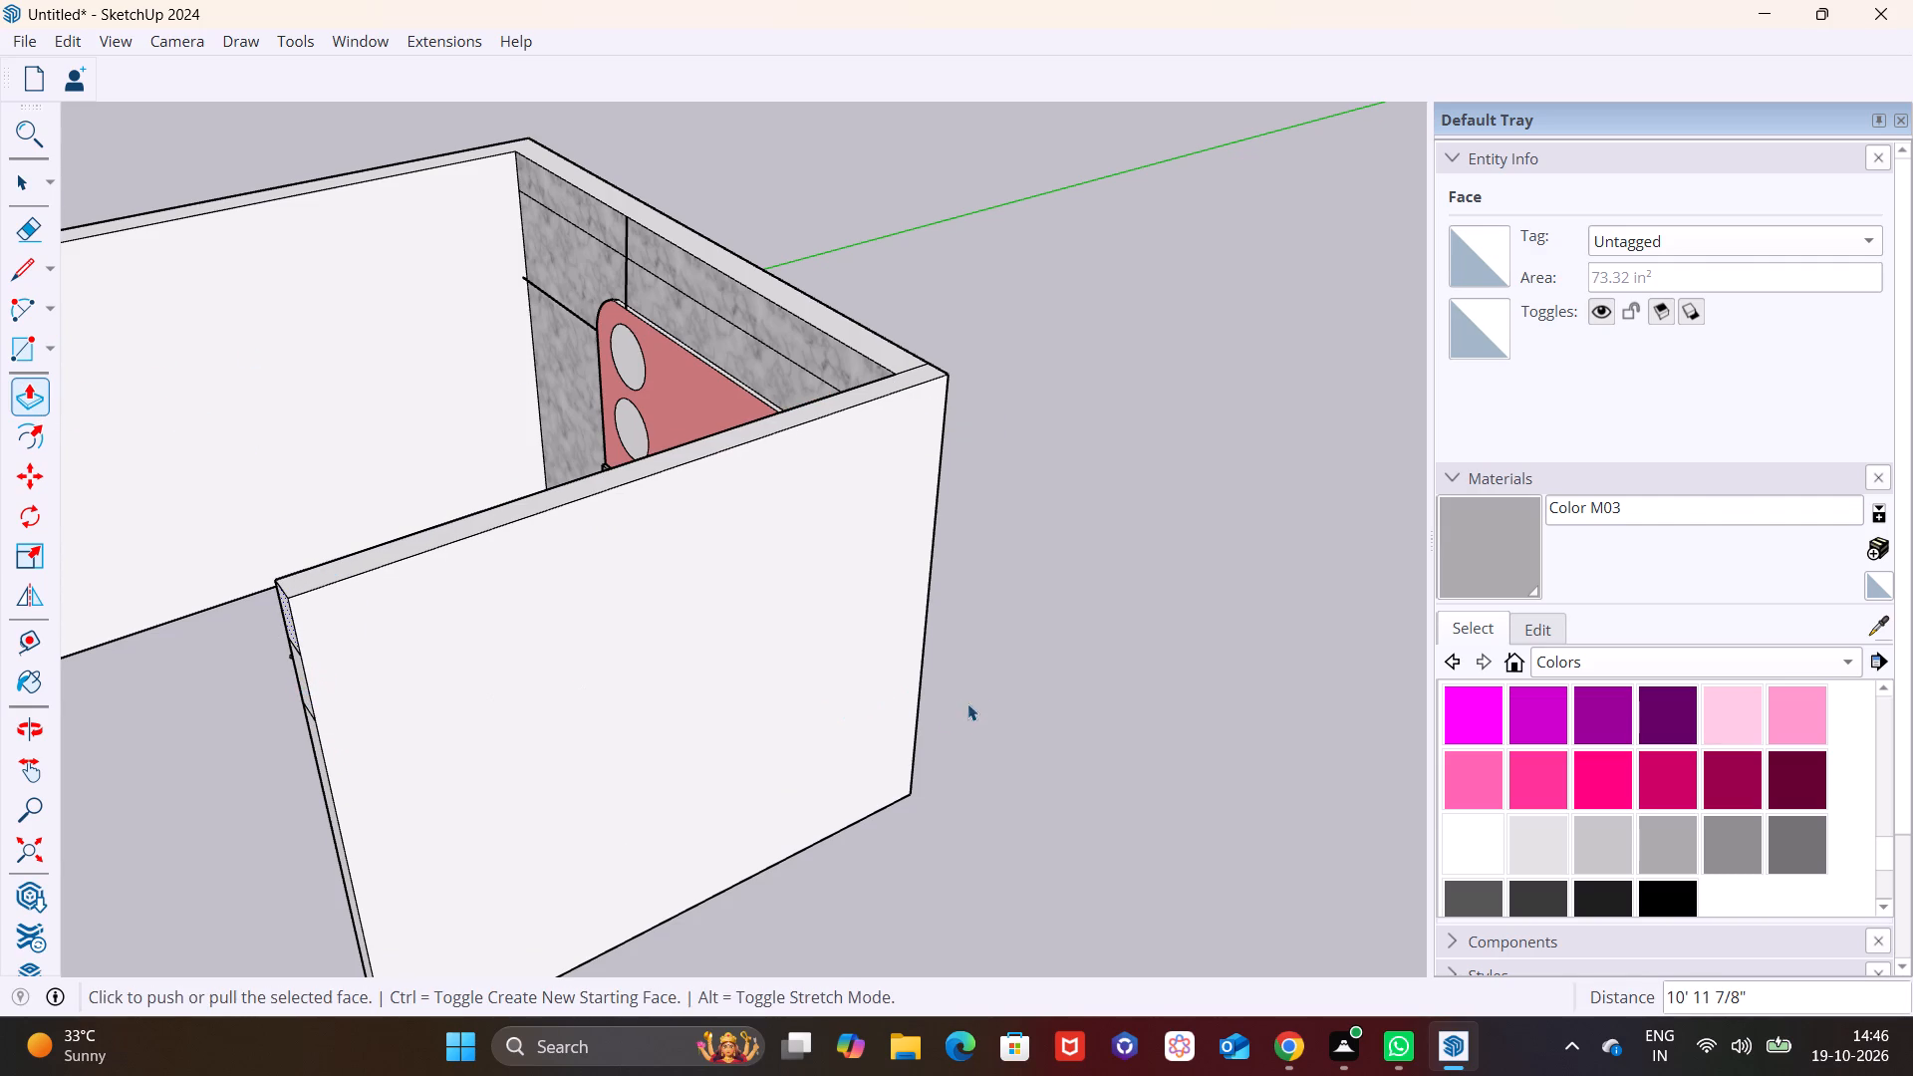
pyautogui.click(987, 703)
# Delete the two horizontal edges across the inner face of the new side wall.
pyautogui.scroll(-8, 231, 527)
pyautogui.moveTo(352, 552); pyautogui.dragTo(1104, 427, button='middle')
pyautogui.moveTo(740, 470); pyautogui.dragTo(942, 420, button='middle')
pyautogui.moveTo(1052, 534); pyautogui.dragTo(1036, 447, button='middle')
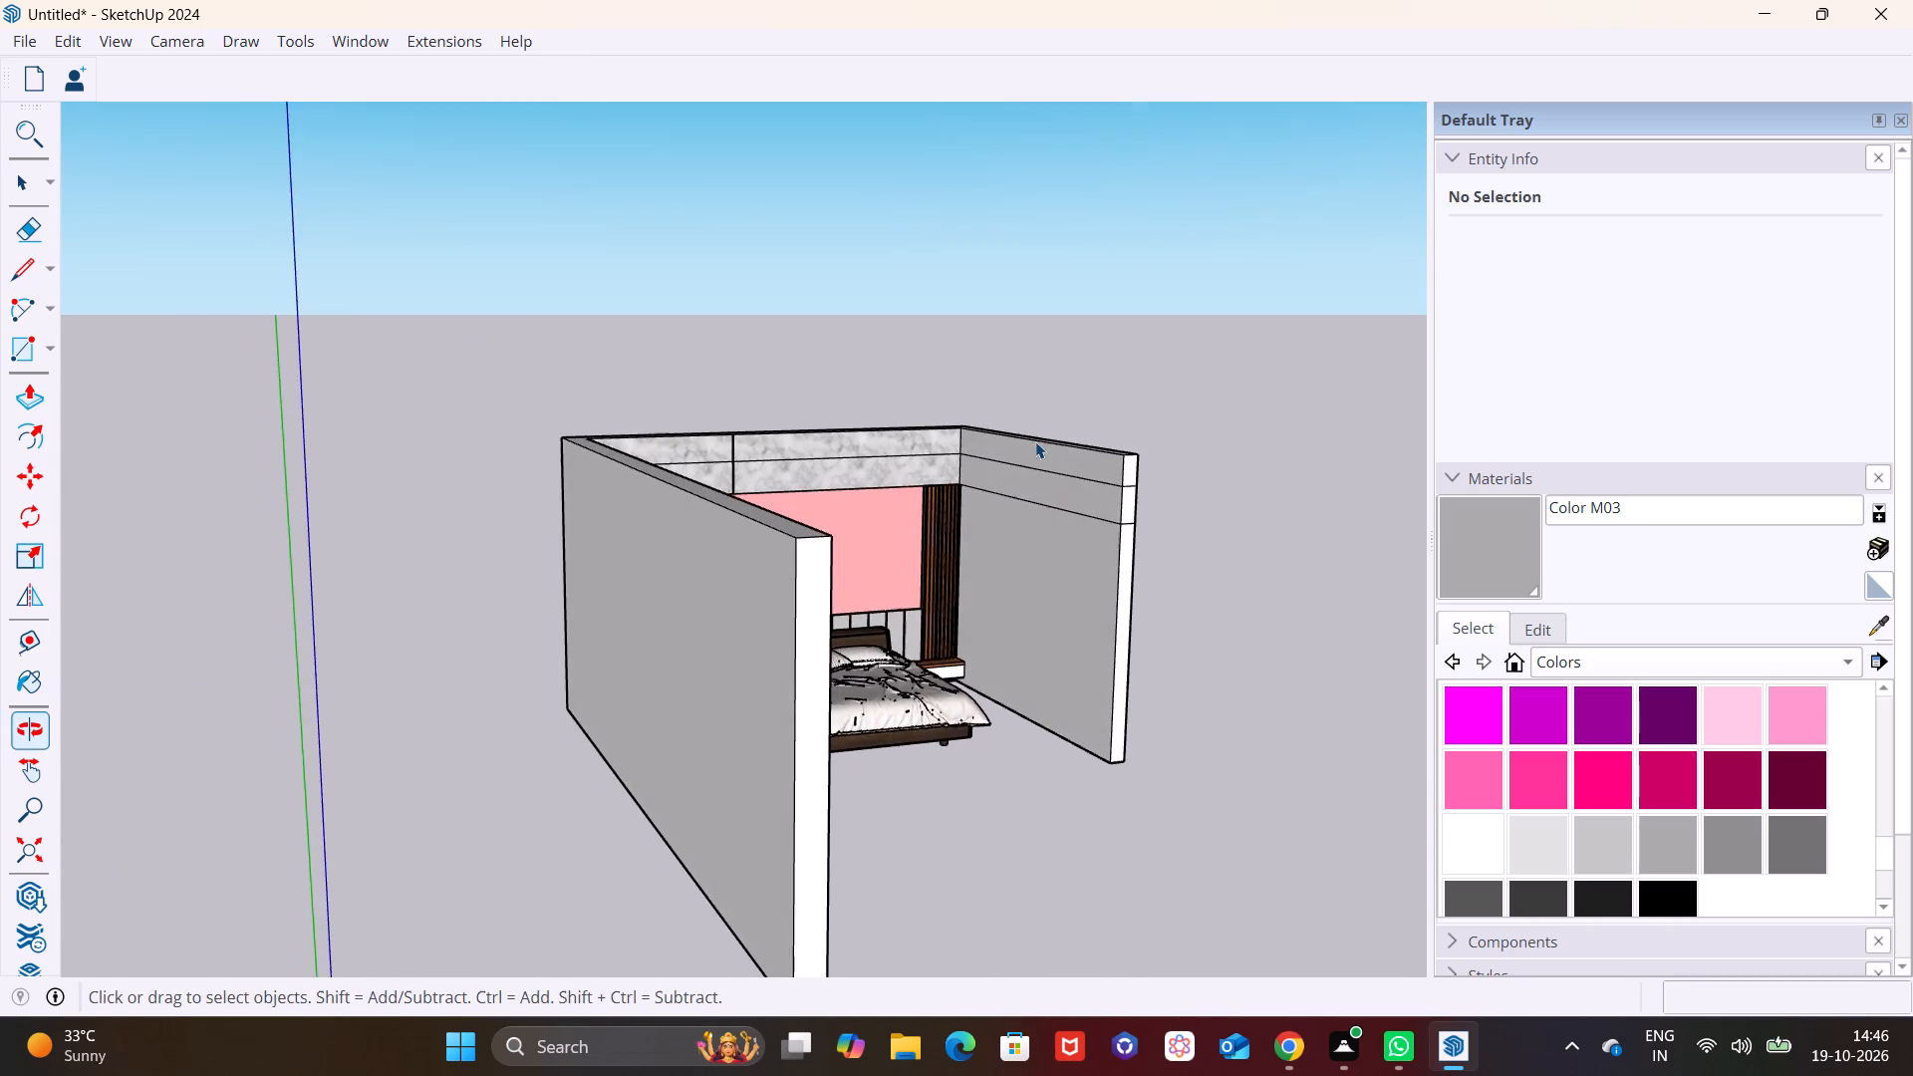
pyautogui.scroll(2, 1038, 441)
pyautogui.keyDown('shift'); pyautogui.moveTo(1040, 441); pyautogui.dragTo(621, 470, button='middle'); pyautogui.keyUp('shift')
pyautogui.scroll(7, 647, 507)
pyautogui.moveTo(710, 549); pyautogui.dragTo(870, 522, button='middle')
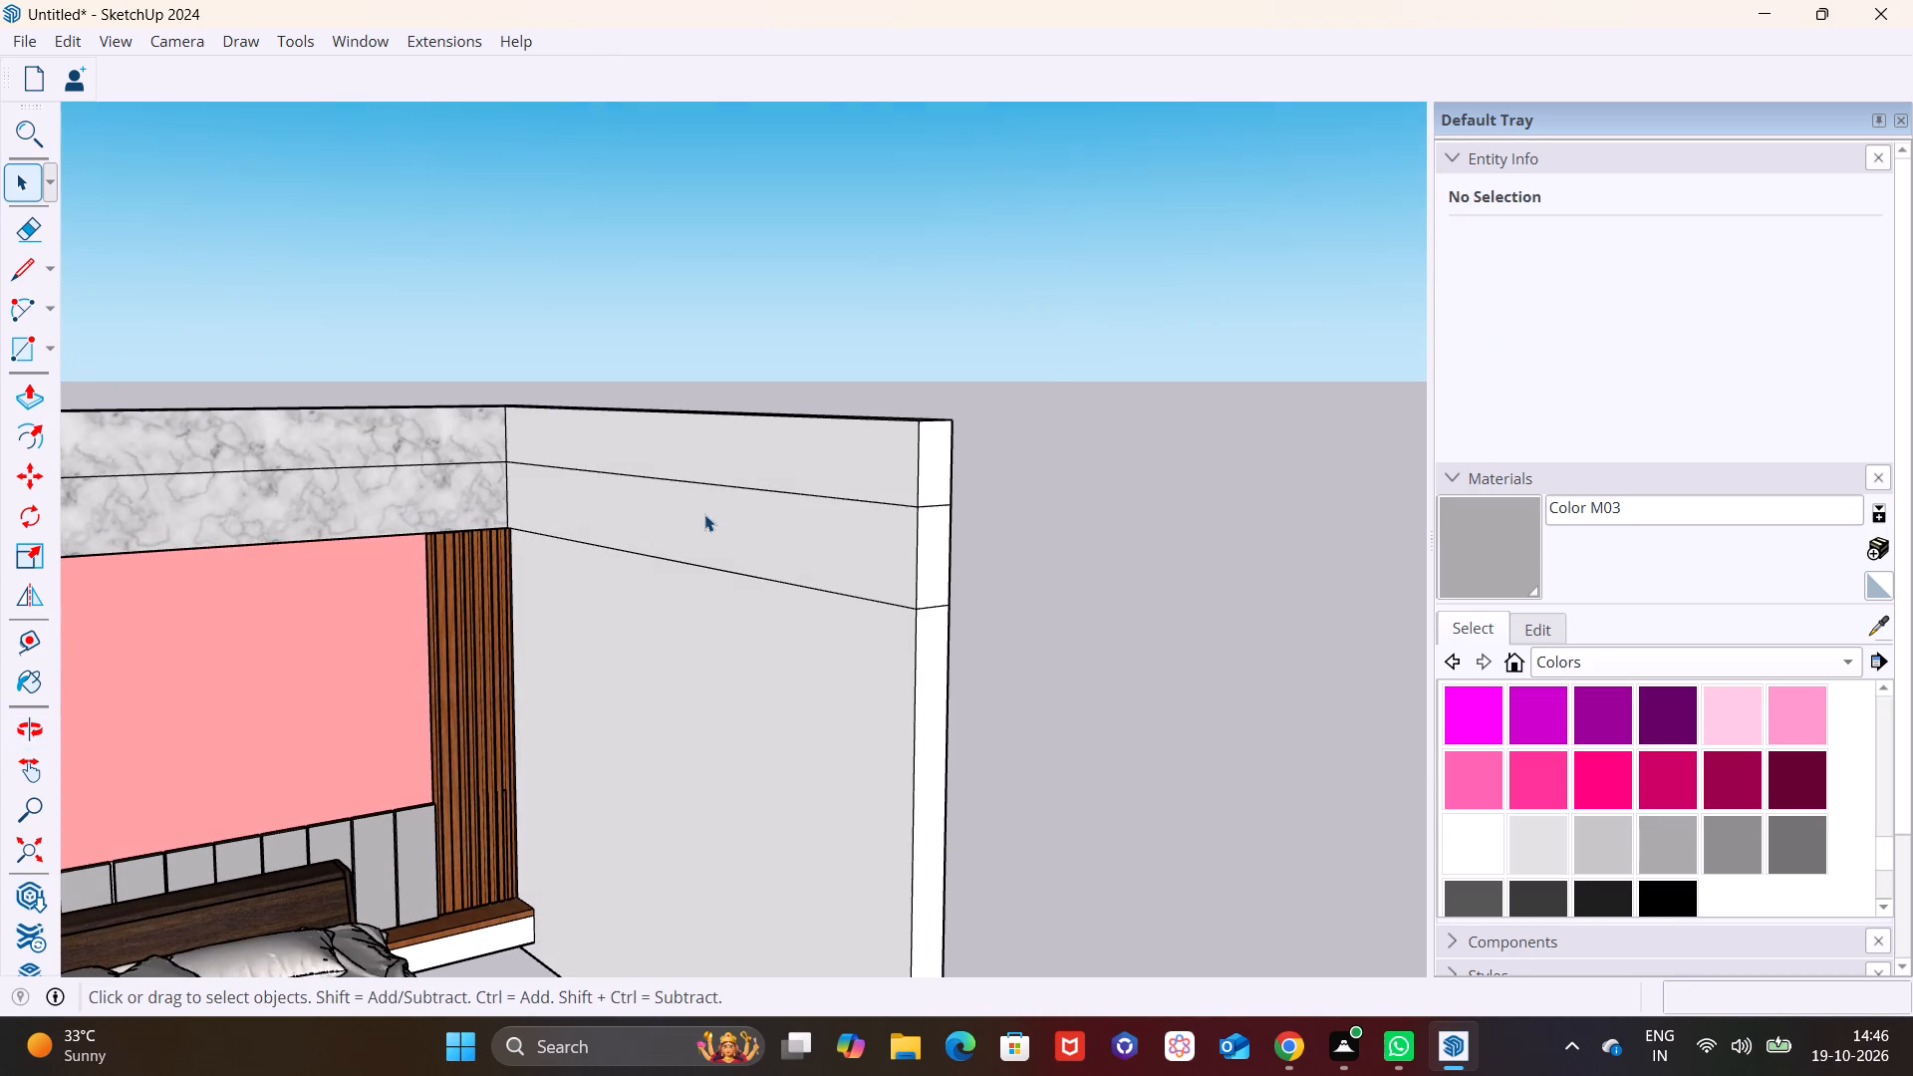
pyautogui.click(719, 483)
pyautogui.press('Delete')
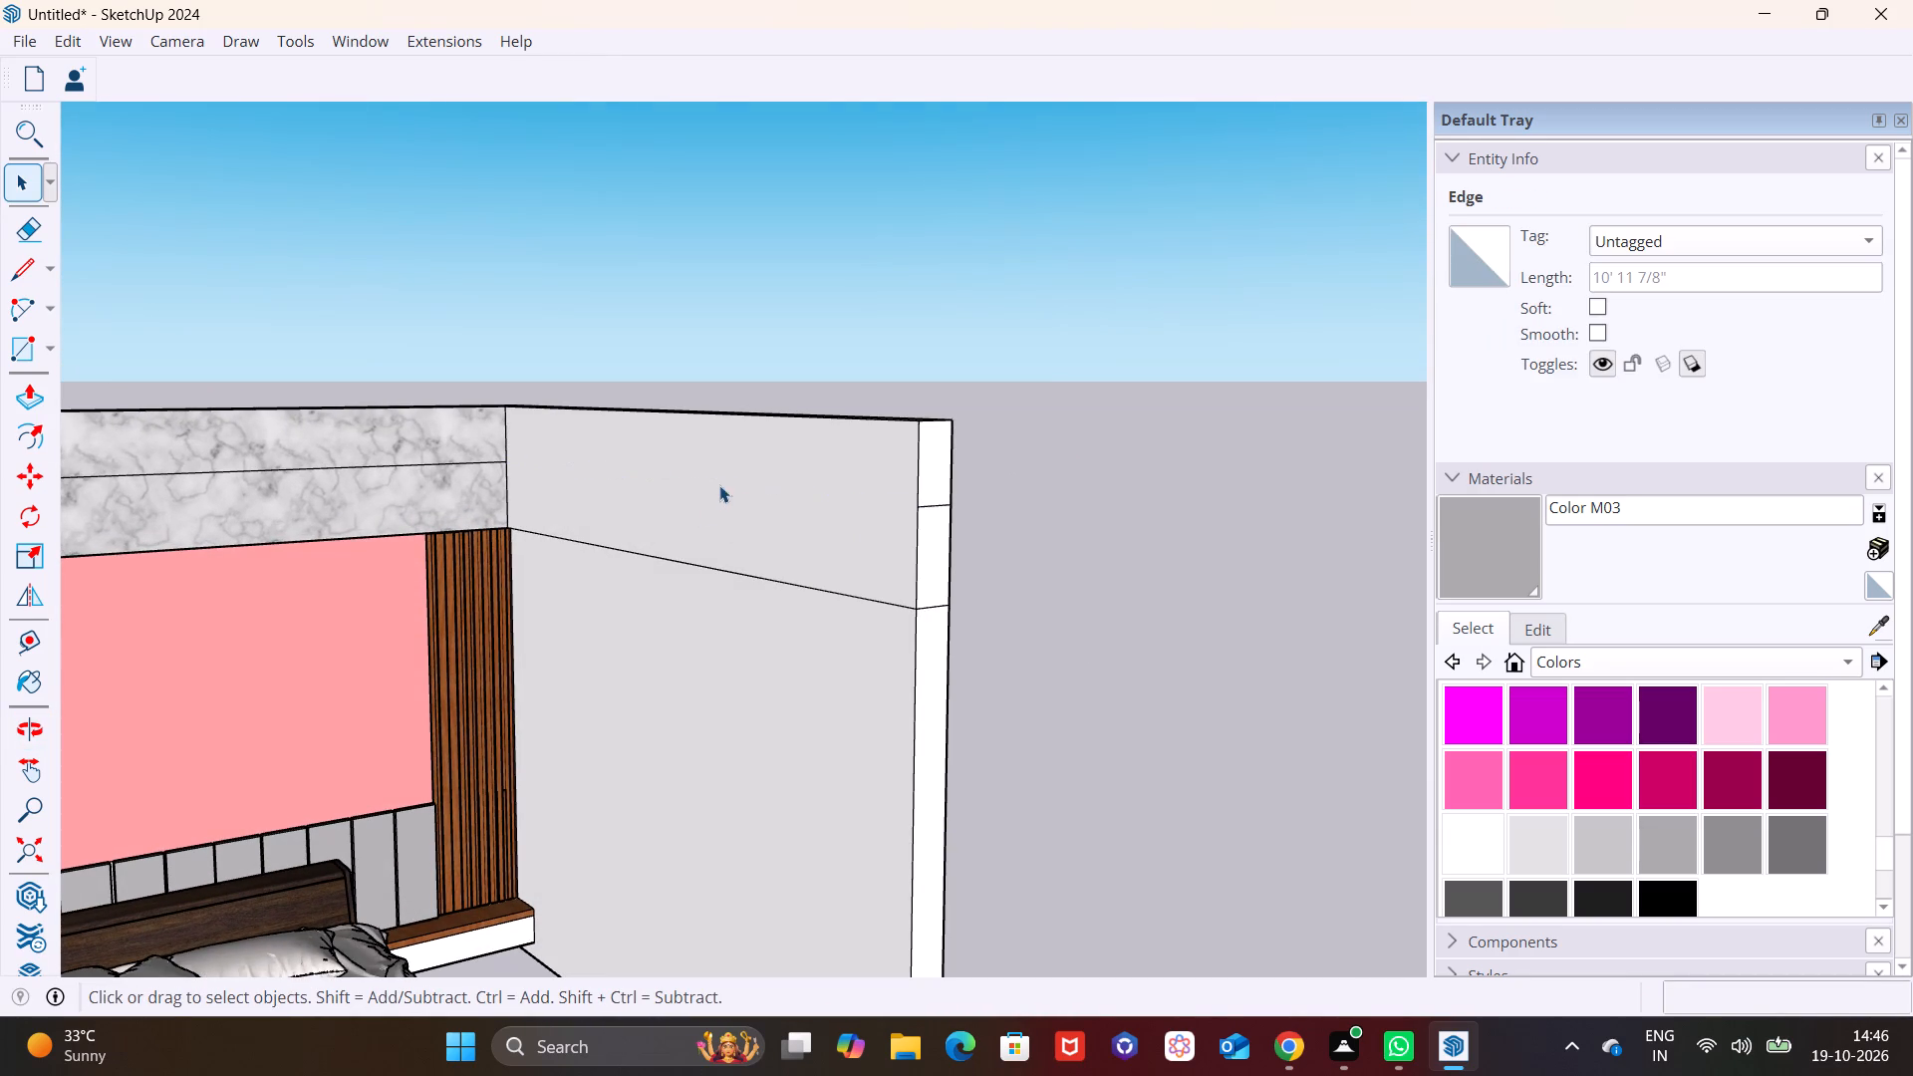
pyautogui.click(674, 560)
pyautogui.press('Delete')
# Draw a window rectangle about 5' 5" by 4' 8 5/8" on the side wall's inner face.
pyautogui.scroll(-1, 685, 551)
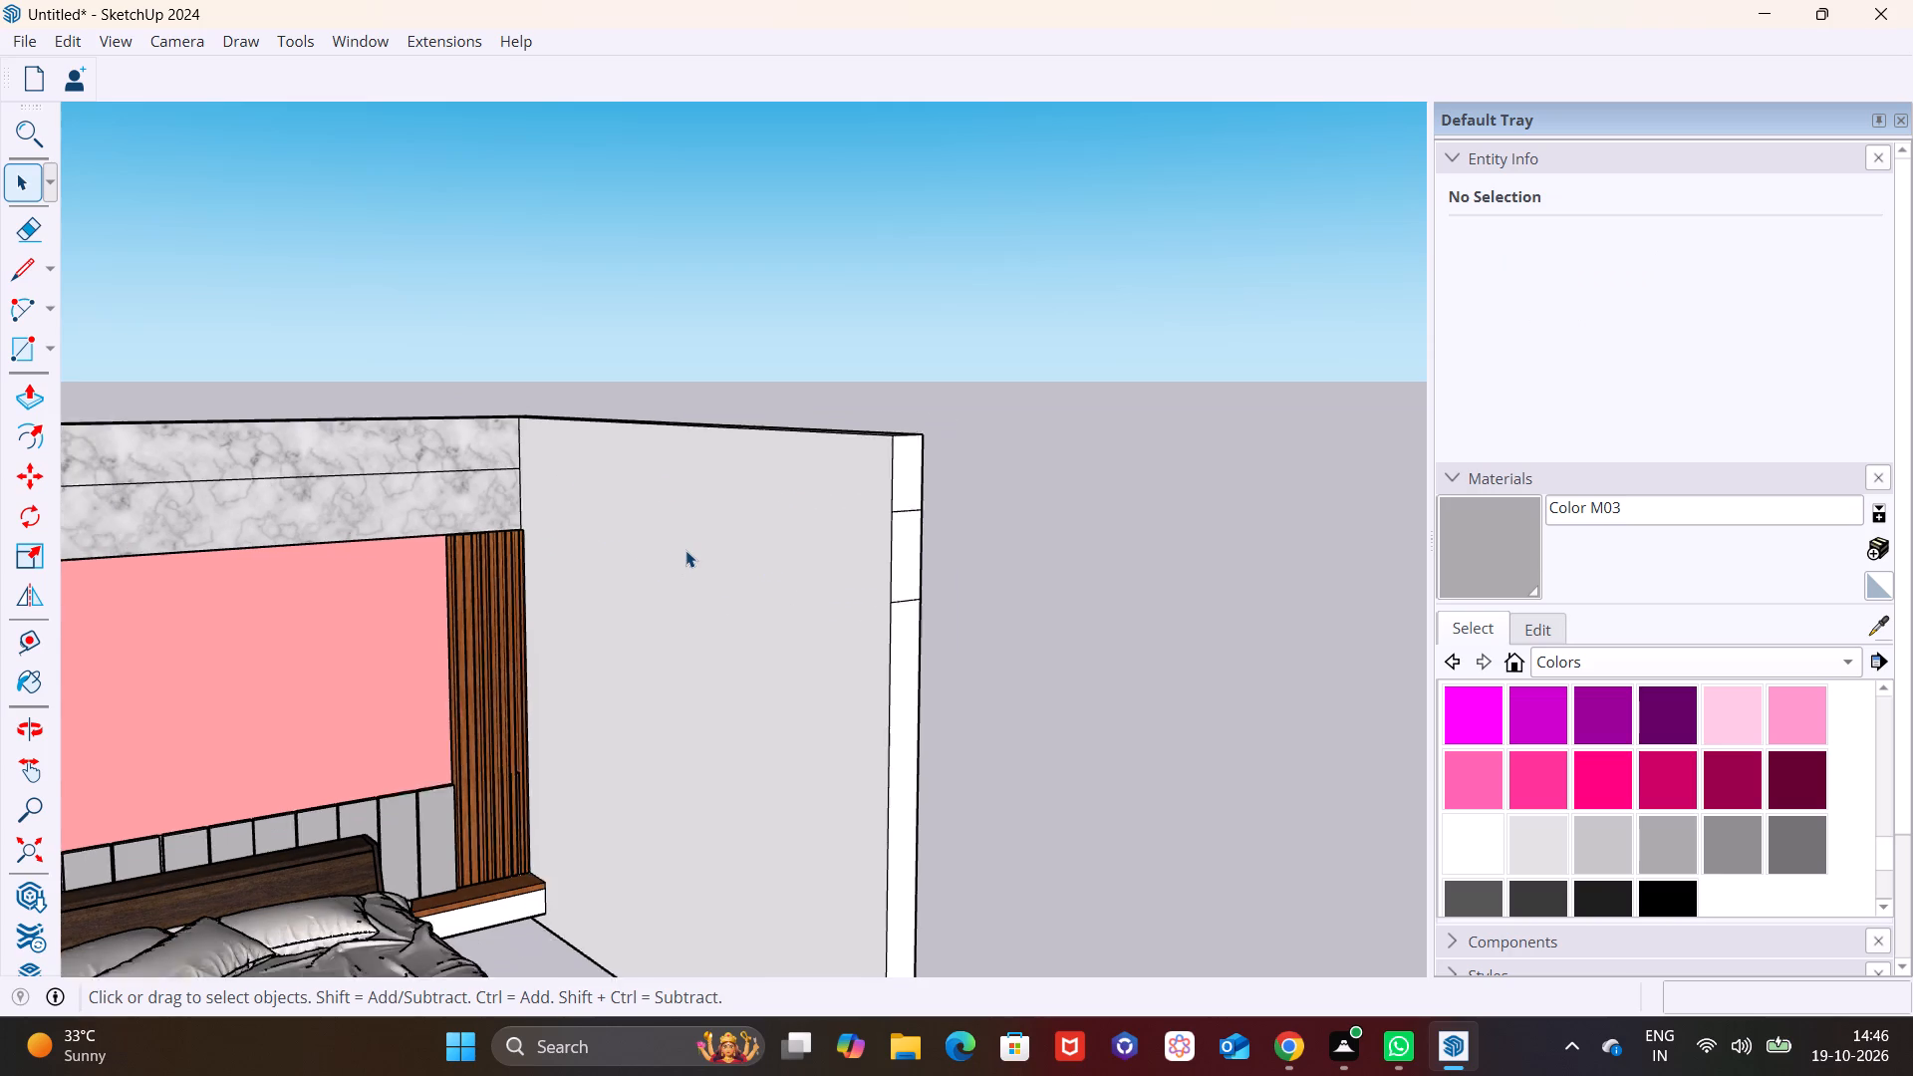
pyautogui.scroll(-1, 685, 550)
pyautogui.moveTo(671, 544); pyautogui.dragTo(737, 548, button='middle')
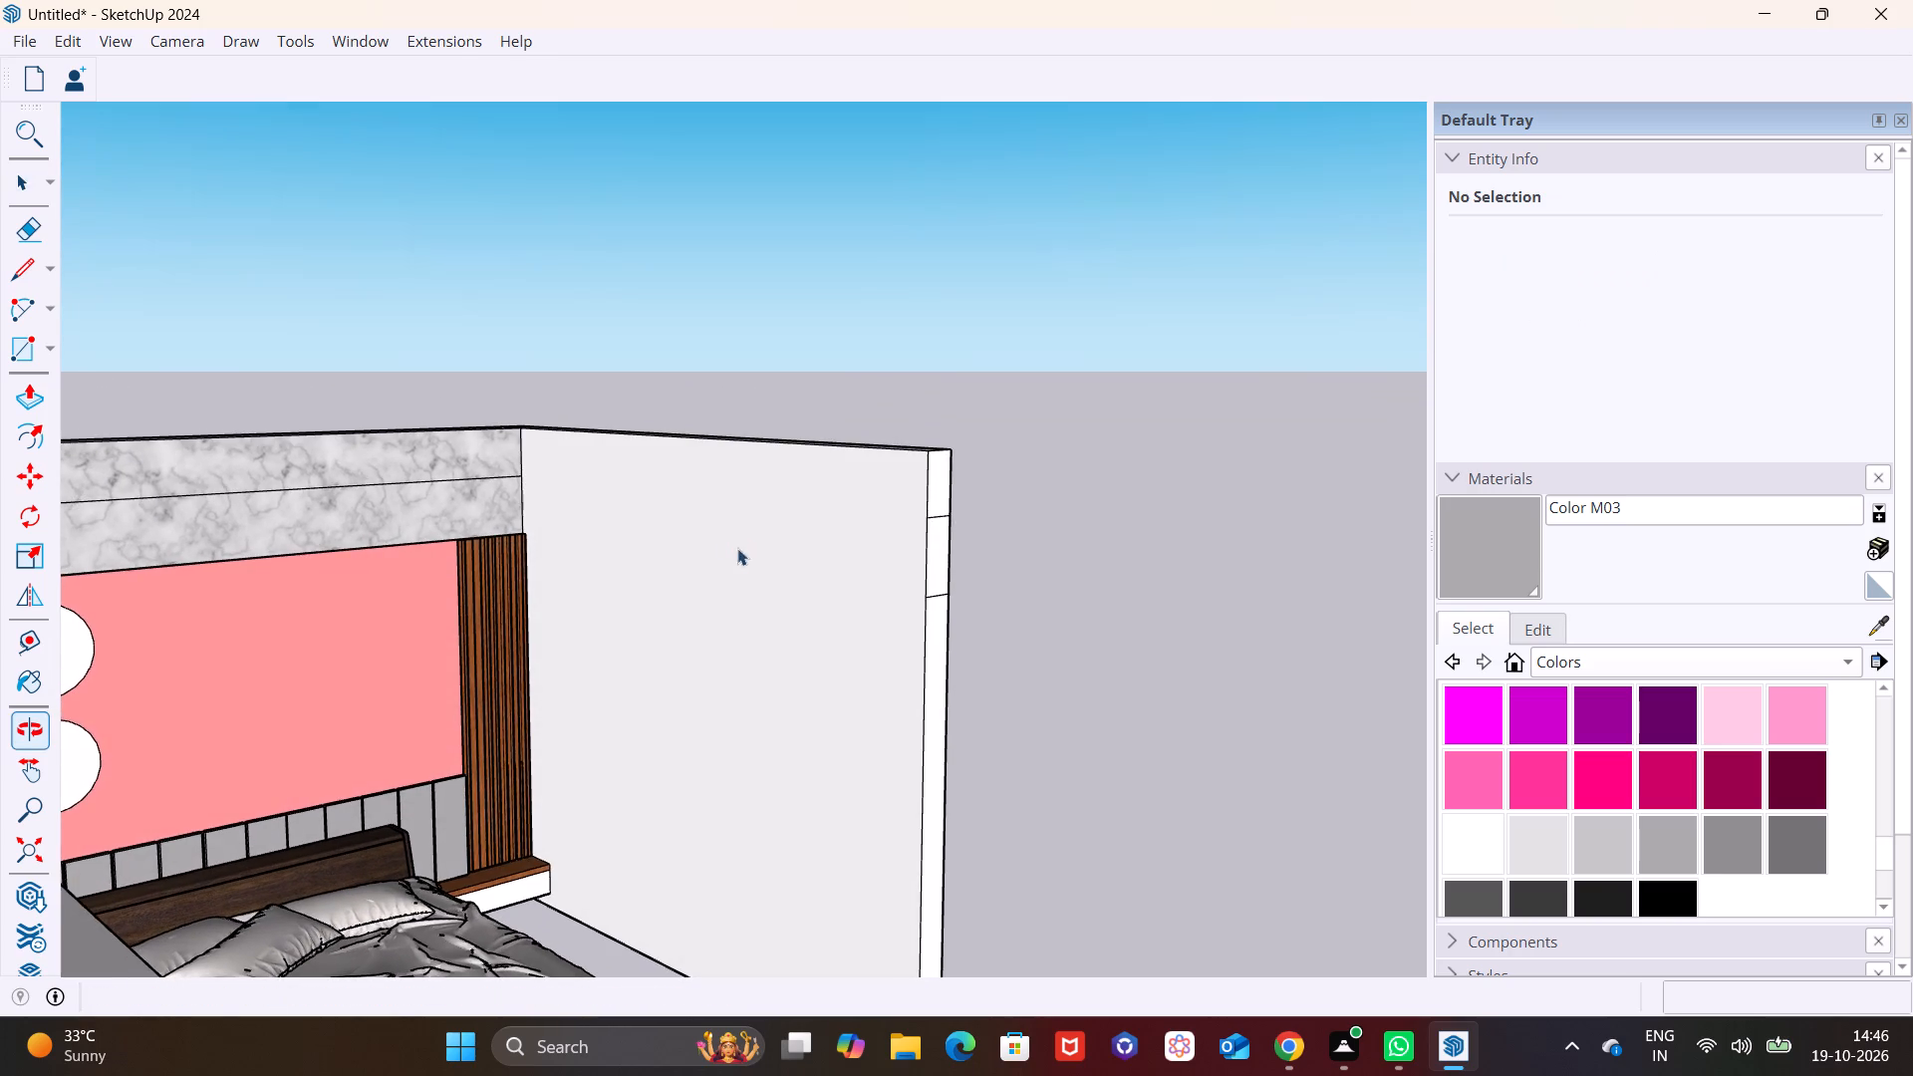
pyautogui.keyDown('shift'); pyautogui.moveTo(754, 578); pyautogui.dragTo(757, 460, button='middle'); pyautogui.keyUp('shift')
pyautogui.keyDown('shift'); pyautogui.moveTo(706, 535); pyautogui.dragTo(703, 576, button='middle'); pyautogui.keyUp('shift')
pyautogui.moveTo(781, 663); pyautogui.dragTo(760, 698, button='middle')
pyautogui.keyDown('shift'); pyautogui.moveTo(809, 712); pyautogui.dragTo(845, 646, button='middle'); pyautogui.keyUp('shift')
pyautogui.keyDown('shift'); pyautogui.scroll(1, 840, 650); pyautogui.keyUp('shift')
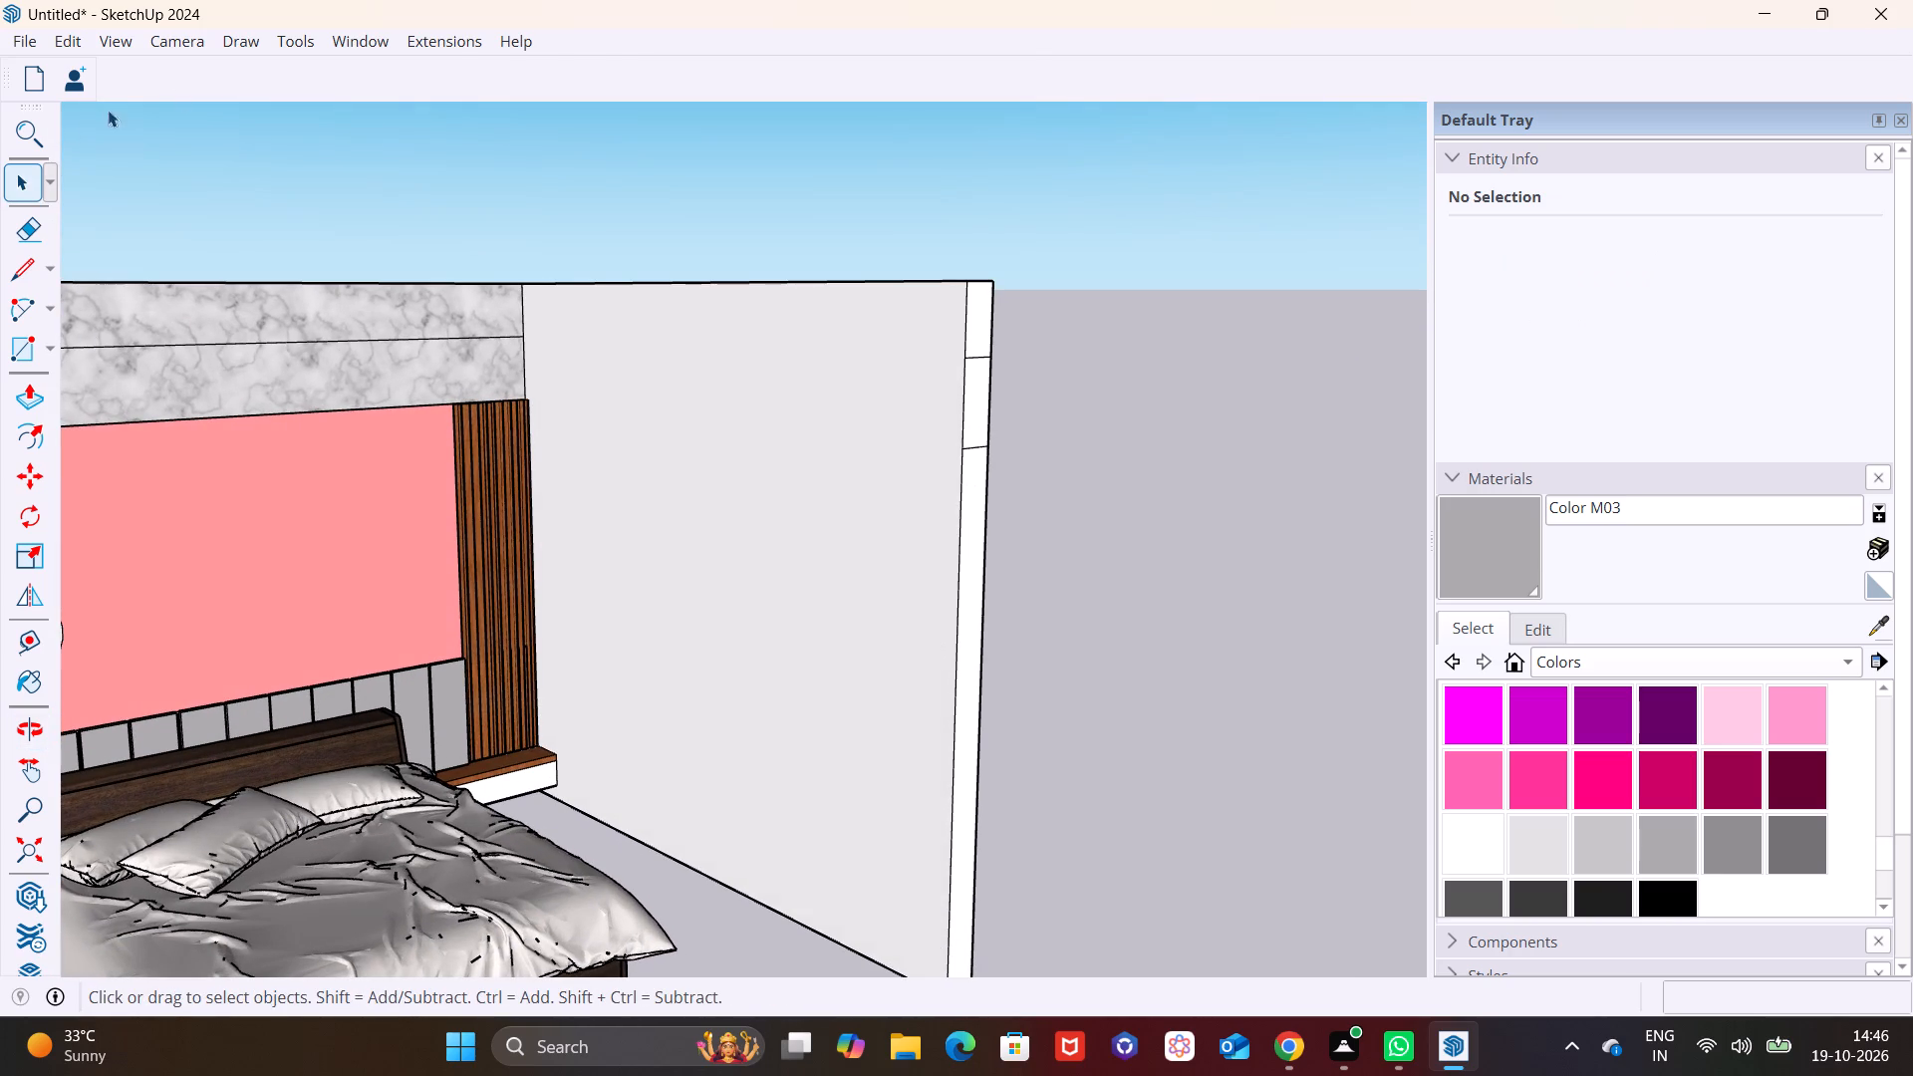
pyautogui.click(49, 347)
pyautogui.click(95, 386)
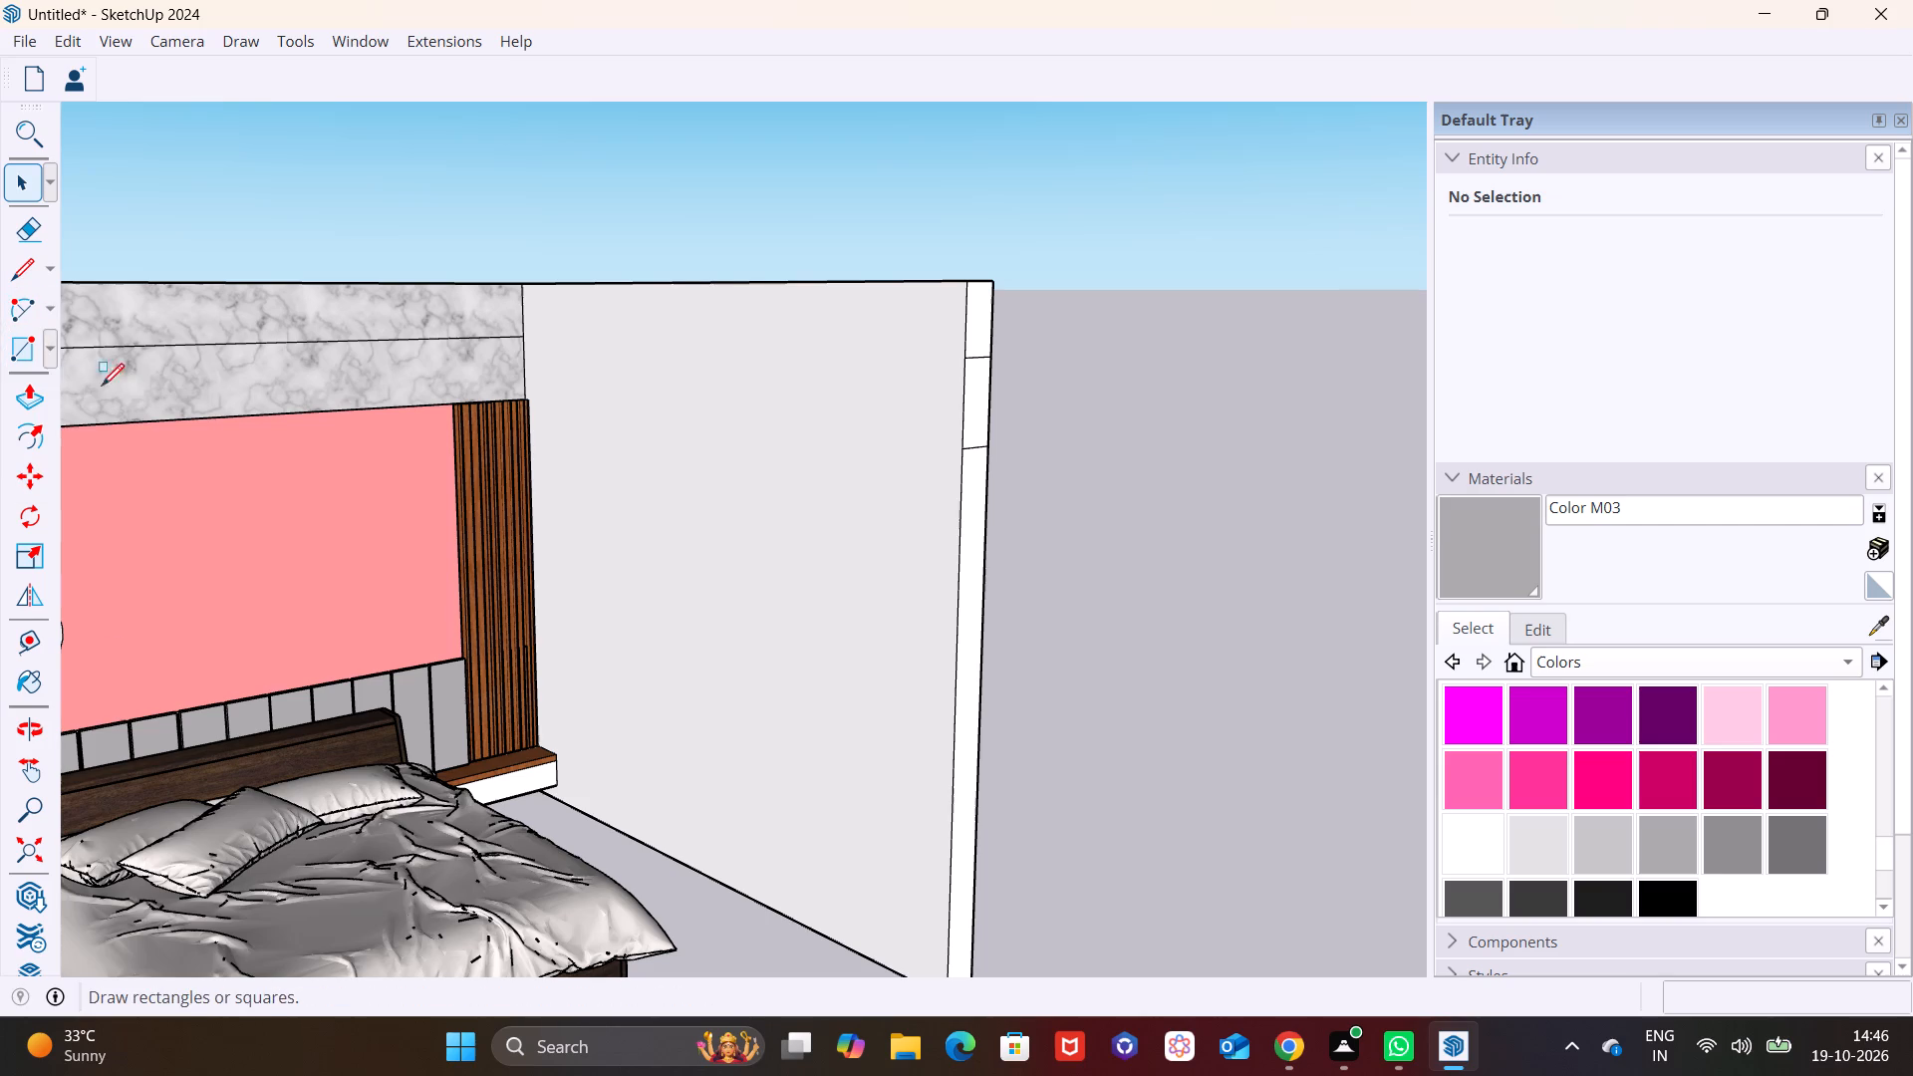
pyautogui.moveTo(620, 426); pyautogui.dragTo(719, 456, button='middle')
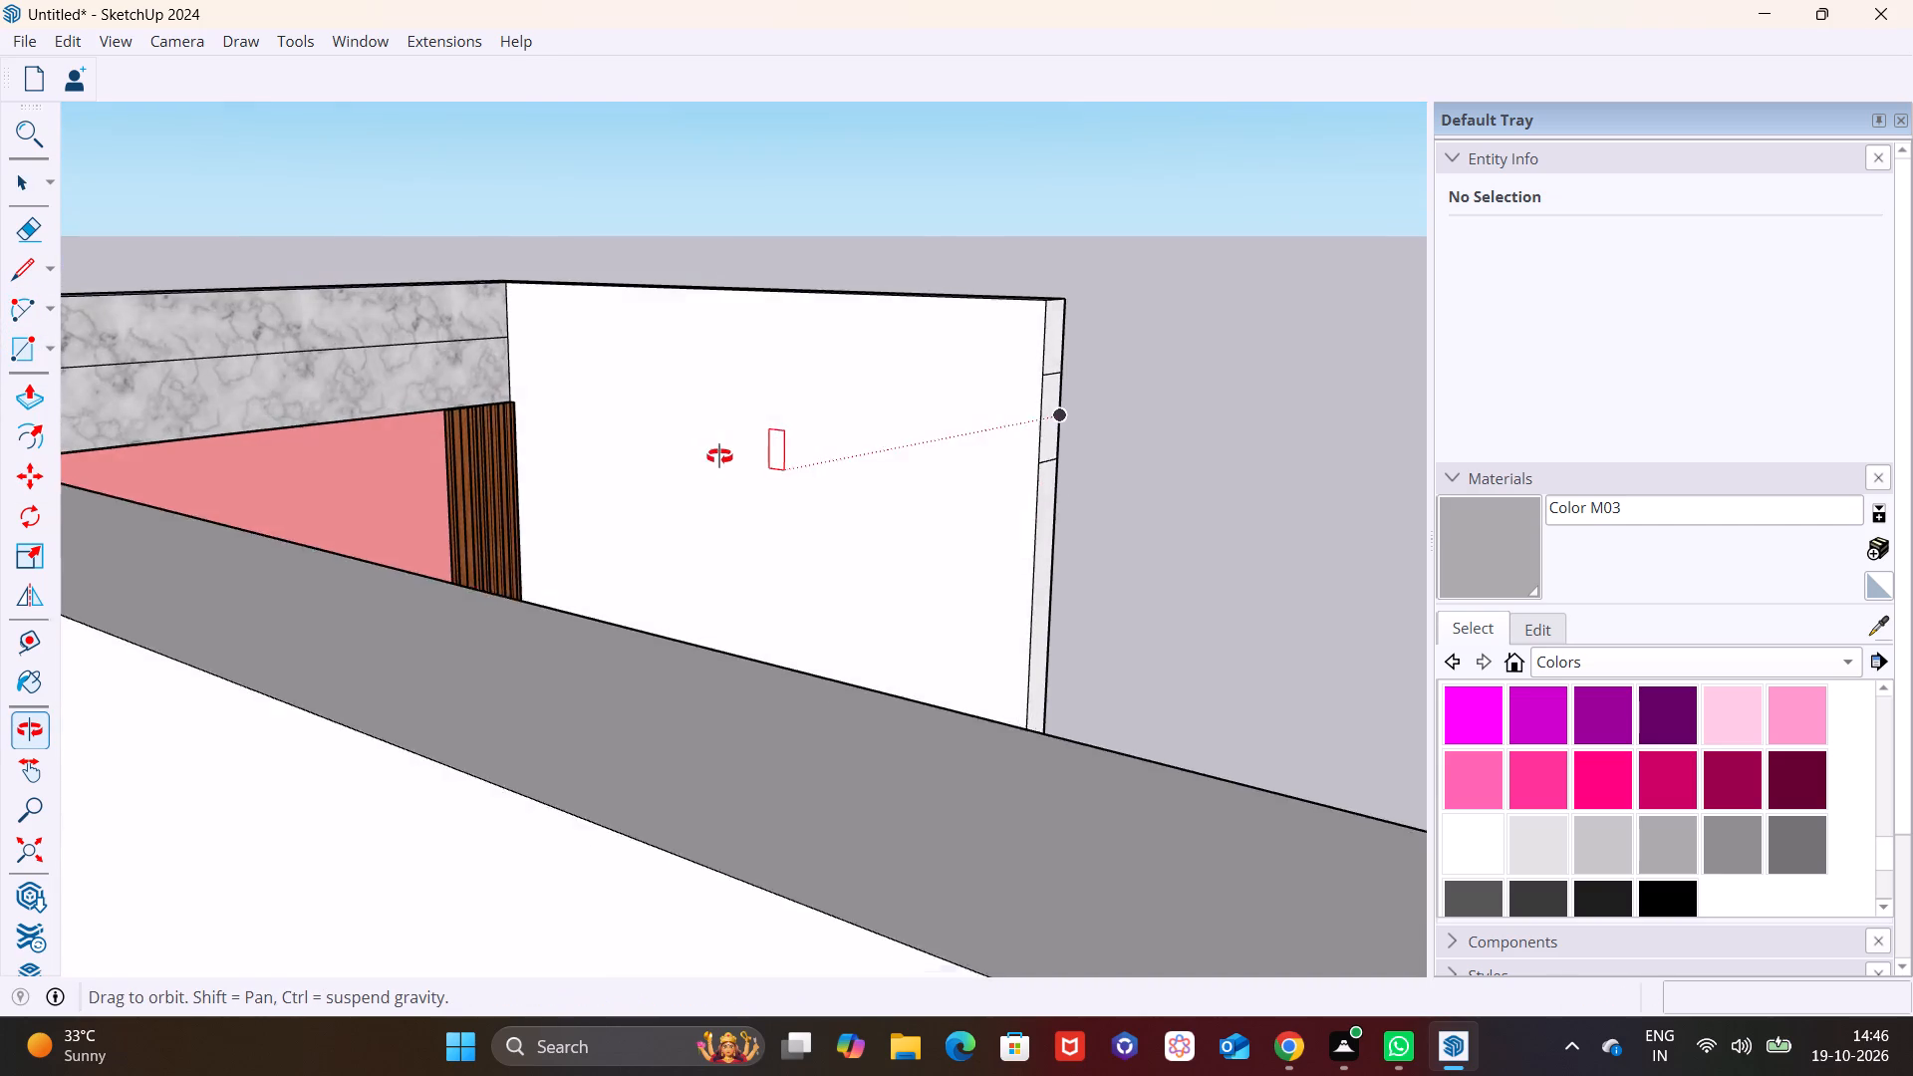
pyautogui.moveTo(719, 456); pyautogui.dragTo(810, 468, button='middle')
pyautogui.click(575, 413)
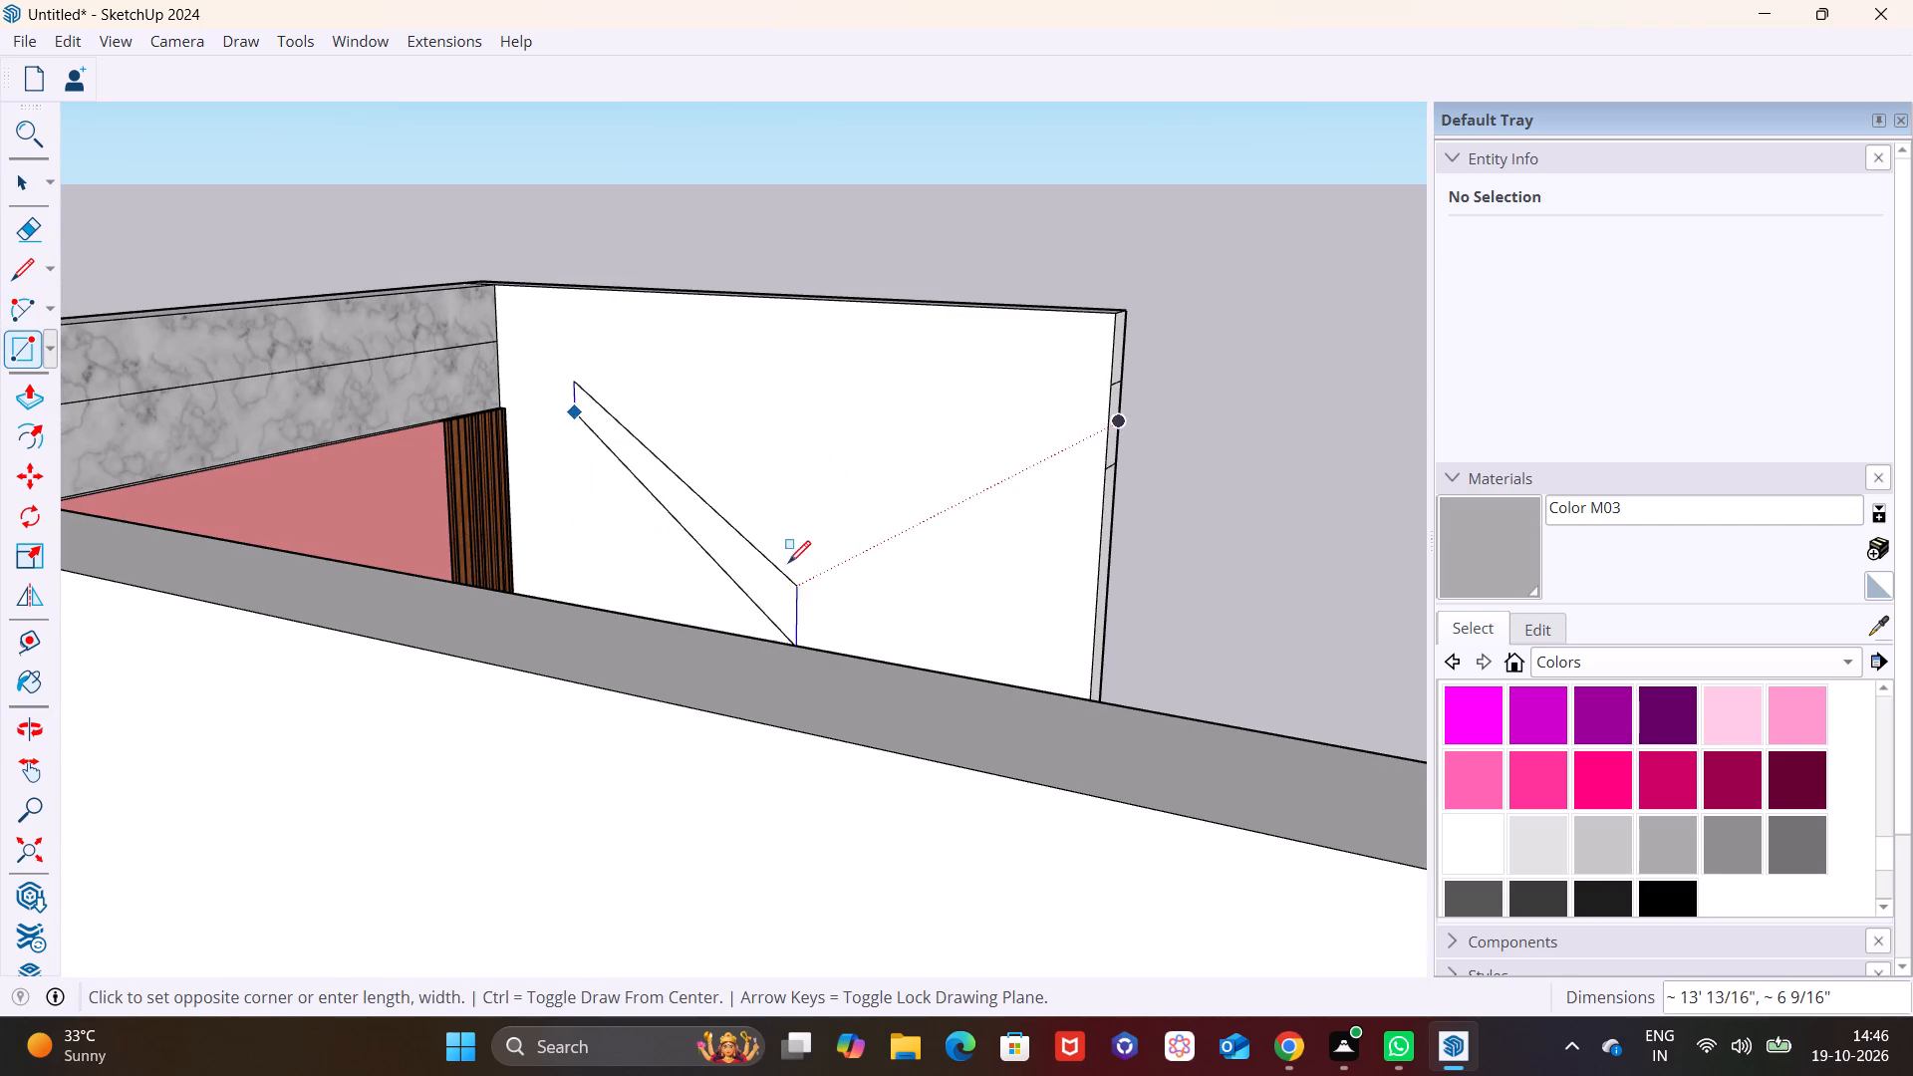
pyautogui.scroll(-2, 804, 582)
pyautogui.moveTo(844, 536); pyautogui.dragTo(705, 559, button='middle')
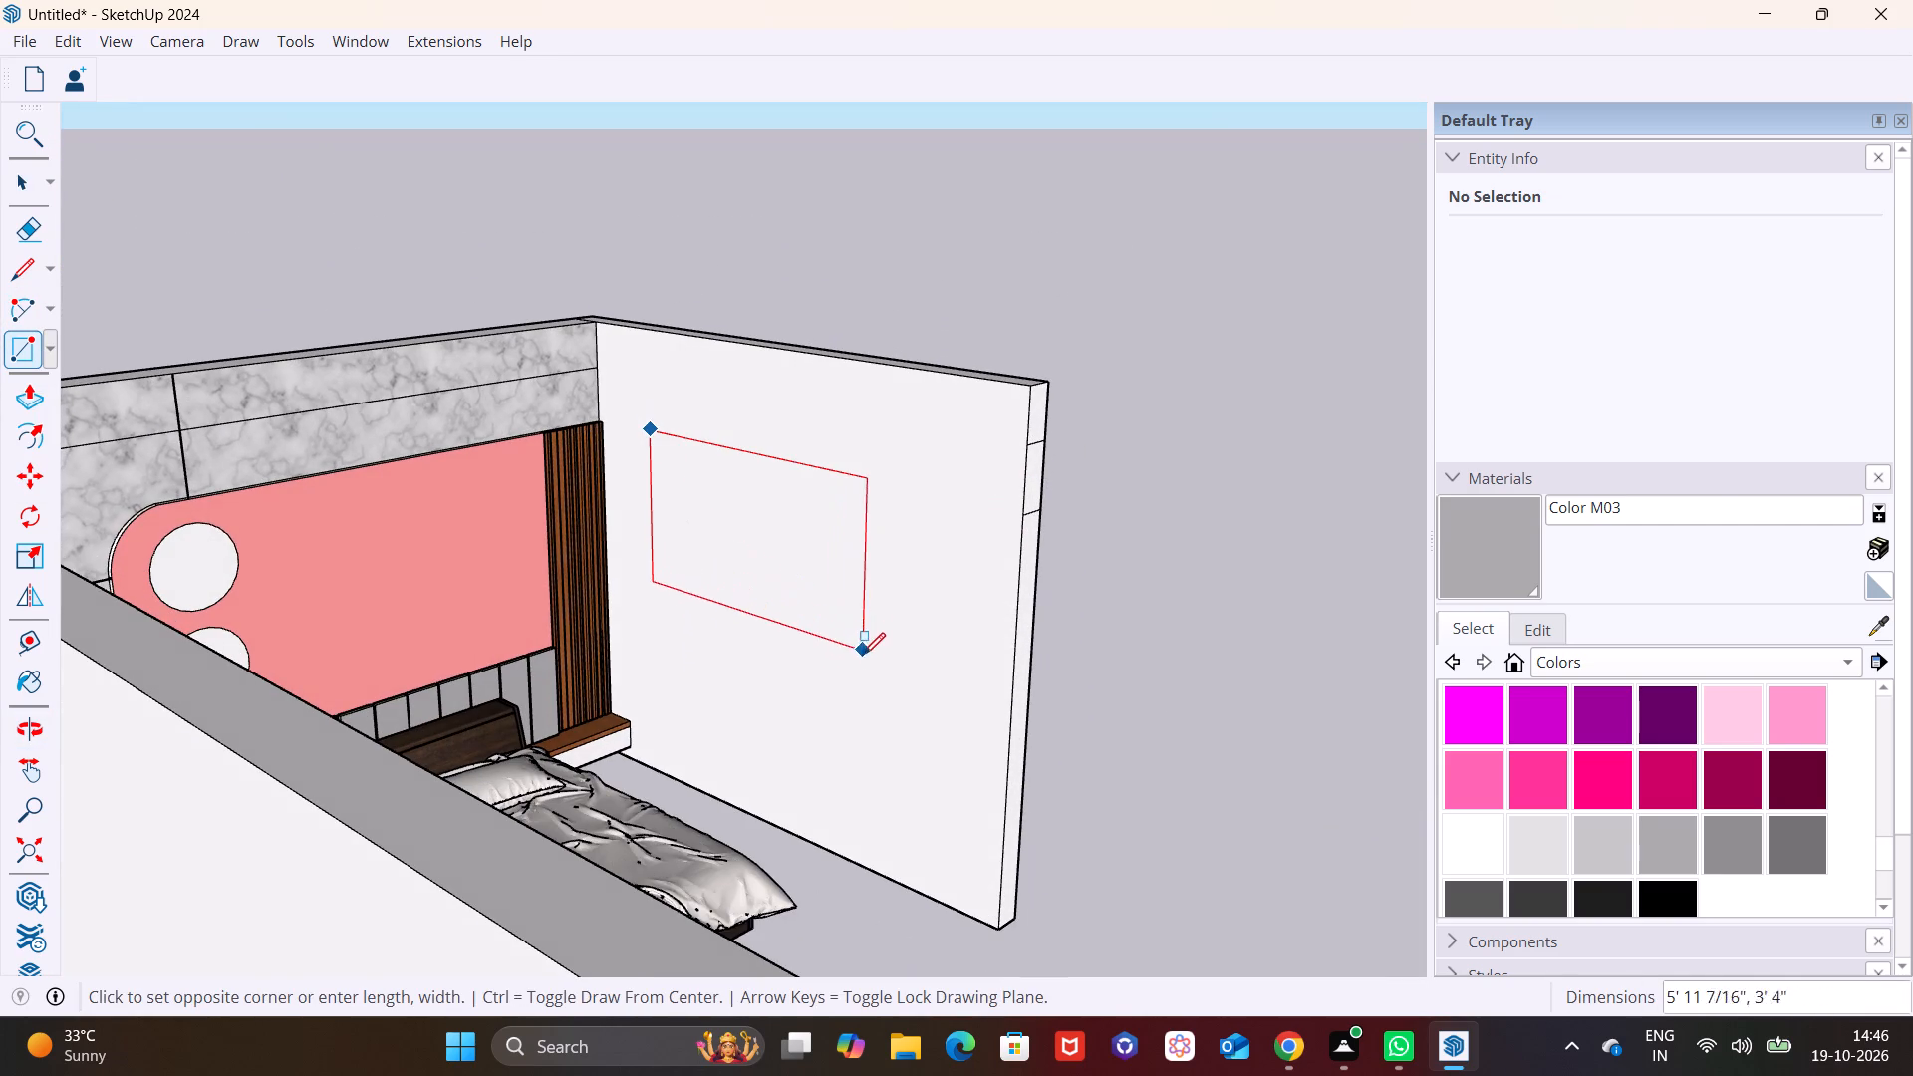
pyautogui.click(841, 709)
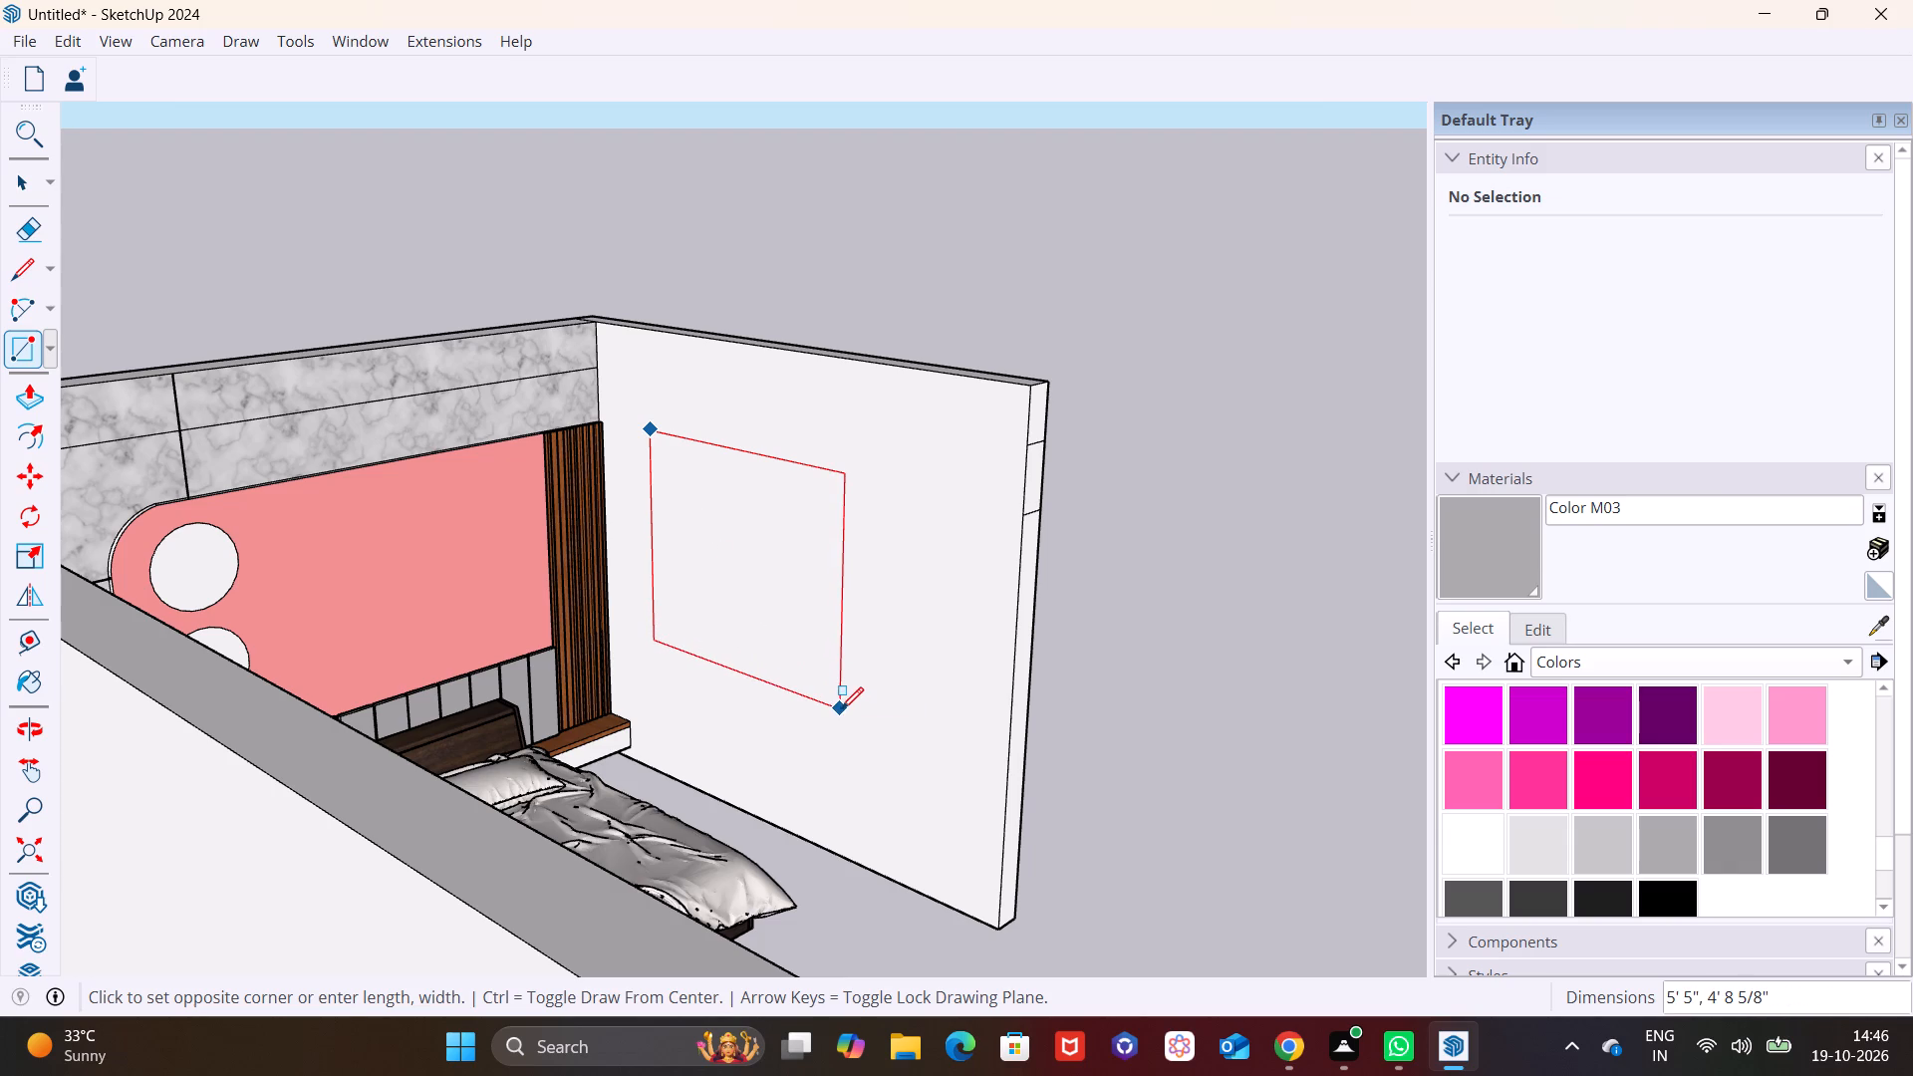
pyautogui.press('space')
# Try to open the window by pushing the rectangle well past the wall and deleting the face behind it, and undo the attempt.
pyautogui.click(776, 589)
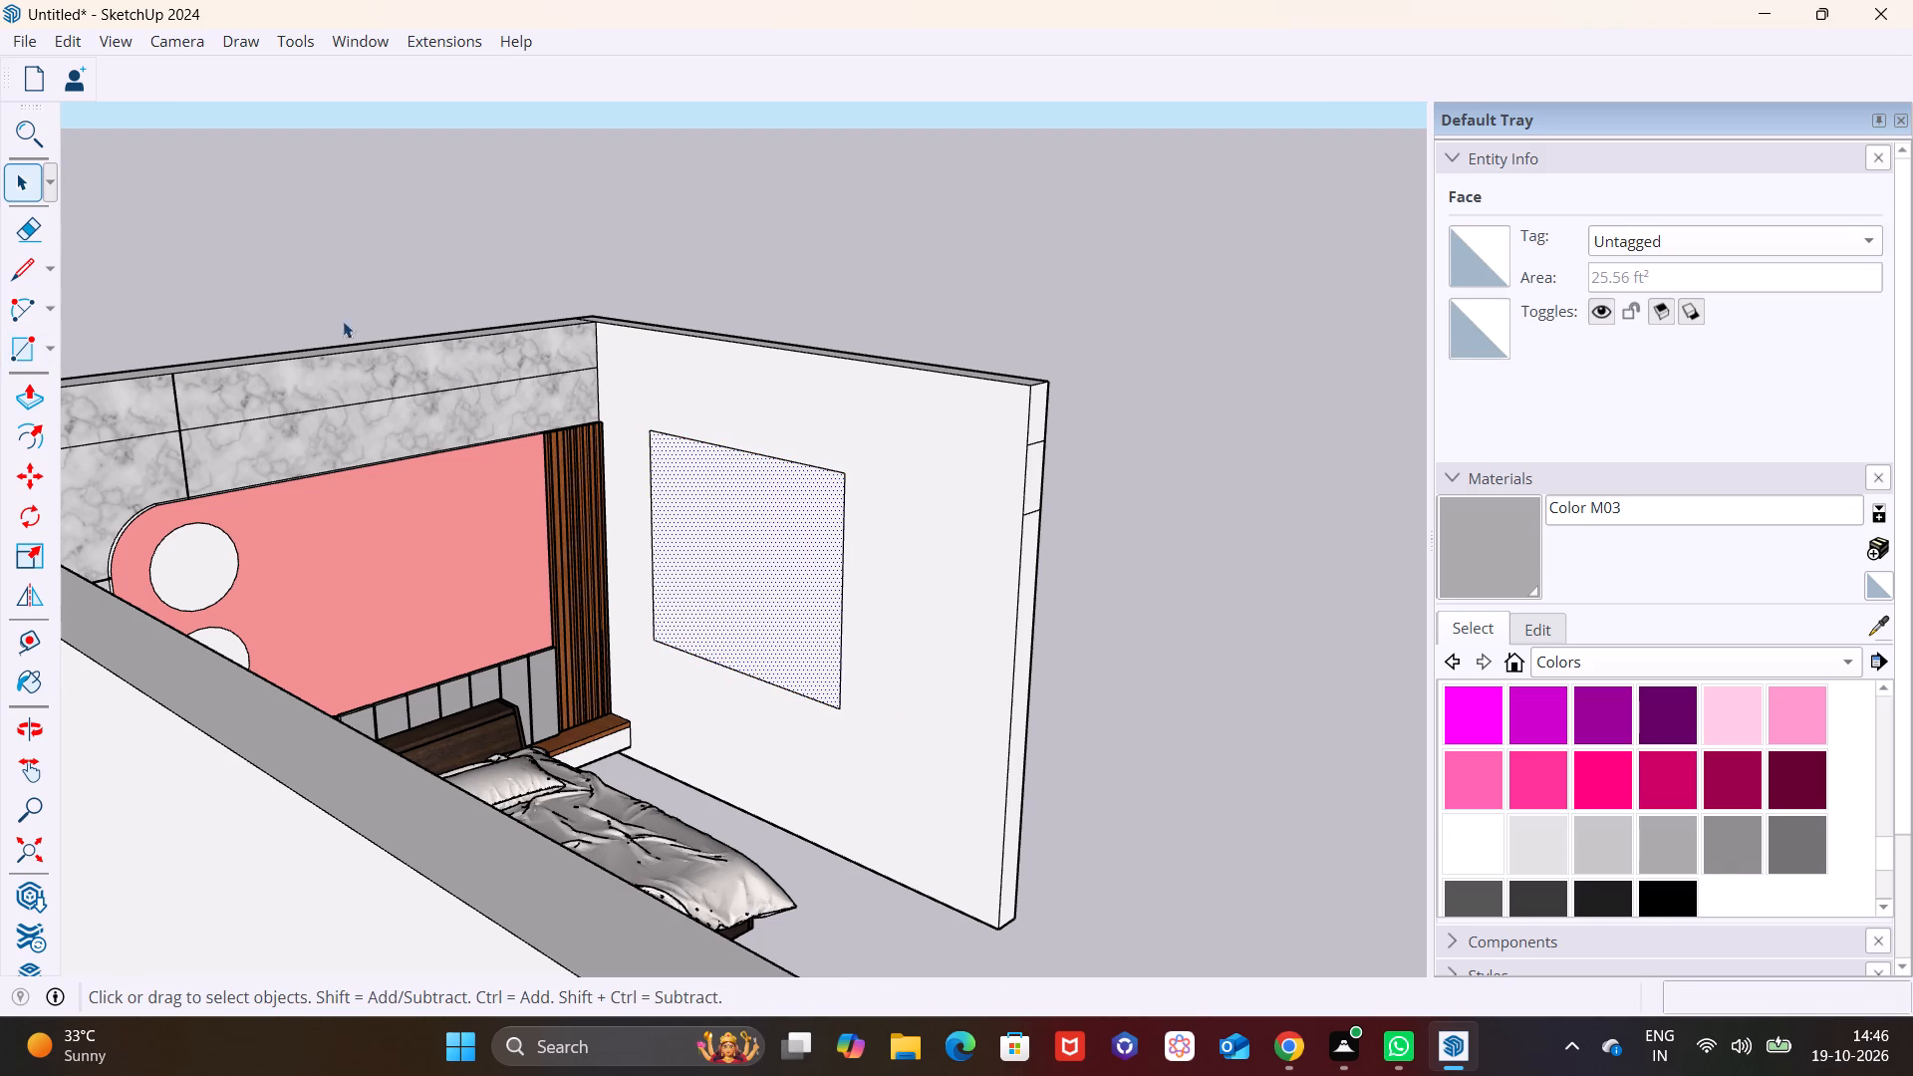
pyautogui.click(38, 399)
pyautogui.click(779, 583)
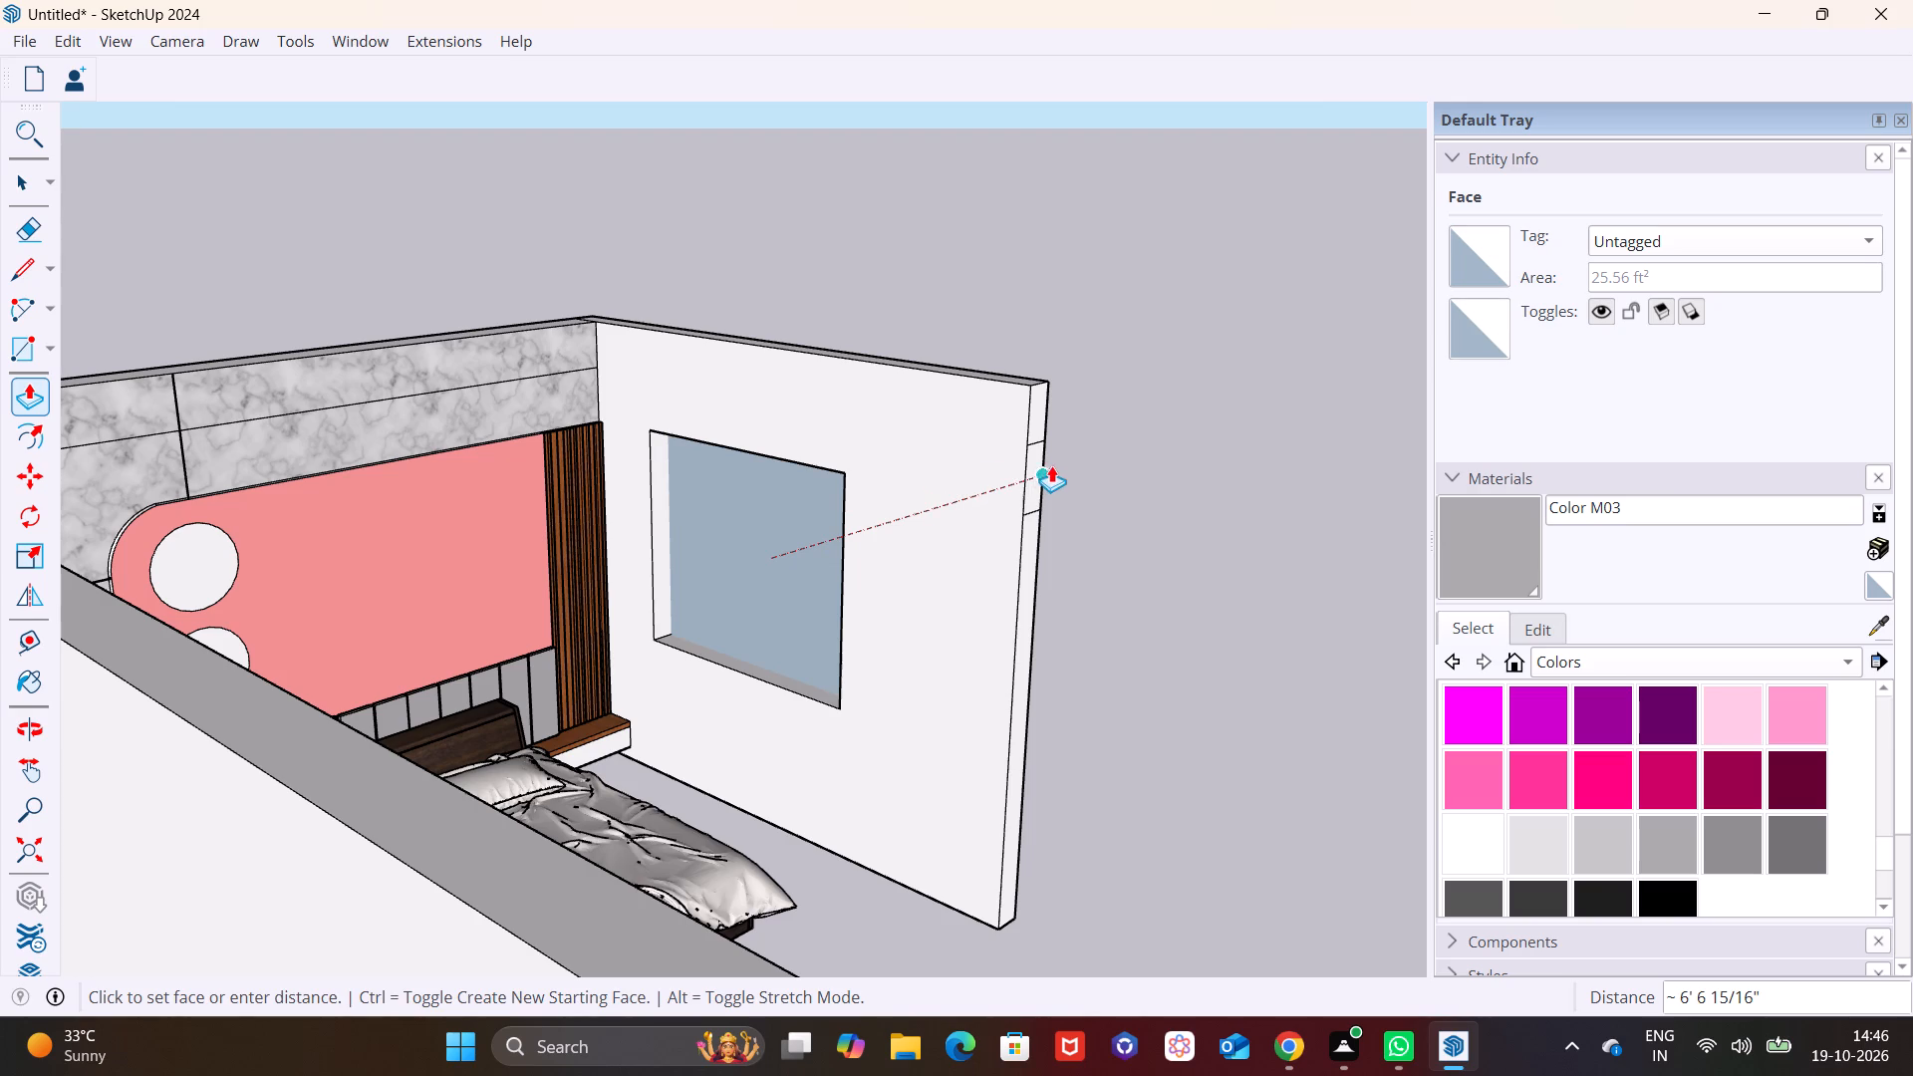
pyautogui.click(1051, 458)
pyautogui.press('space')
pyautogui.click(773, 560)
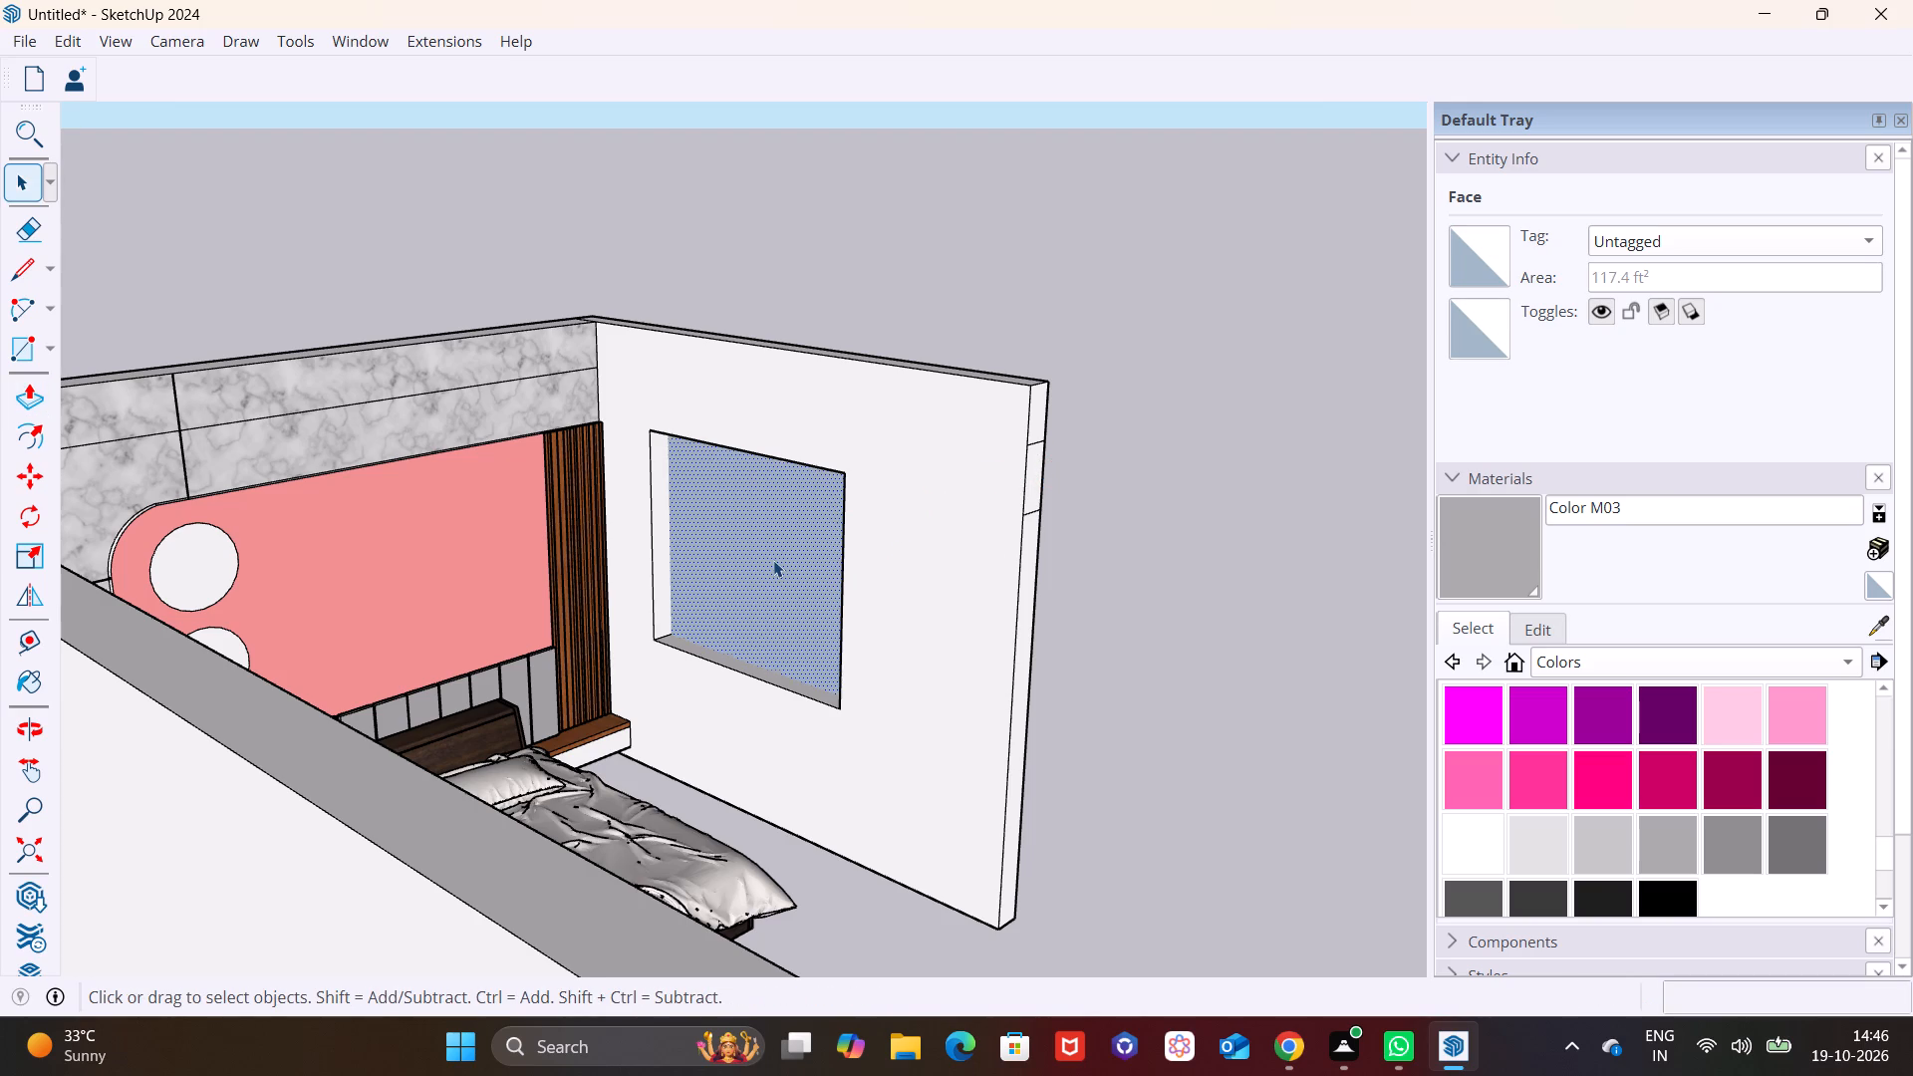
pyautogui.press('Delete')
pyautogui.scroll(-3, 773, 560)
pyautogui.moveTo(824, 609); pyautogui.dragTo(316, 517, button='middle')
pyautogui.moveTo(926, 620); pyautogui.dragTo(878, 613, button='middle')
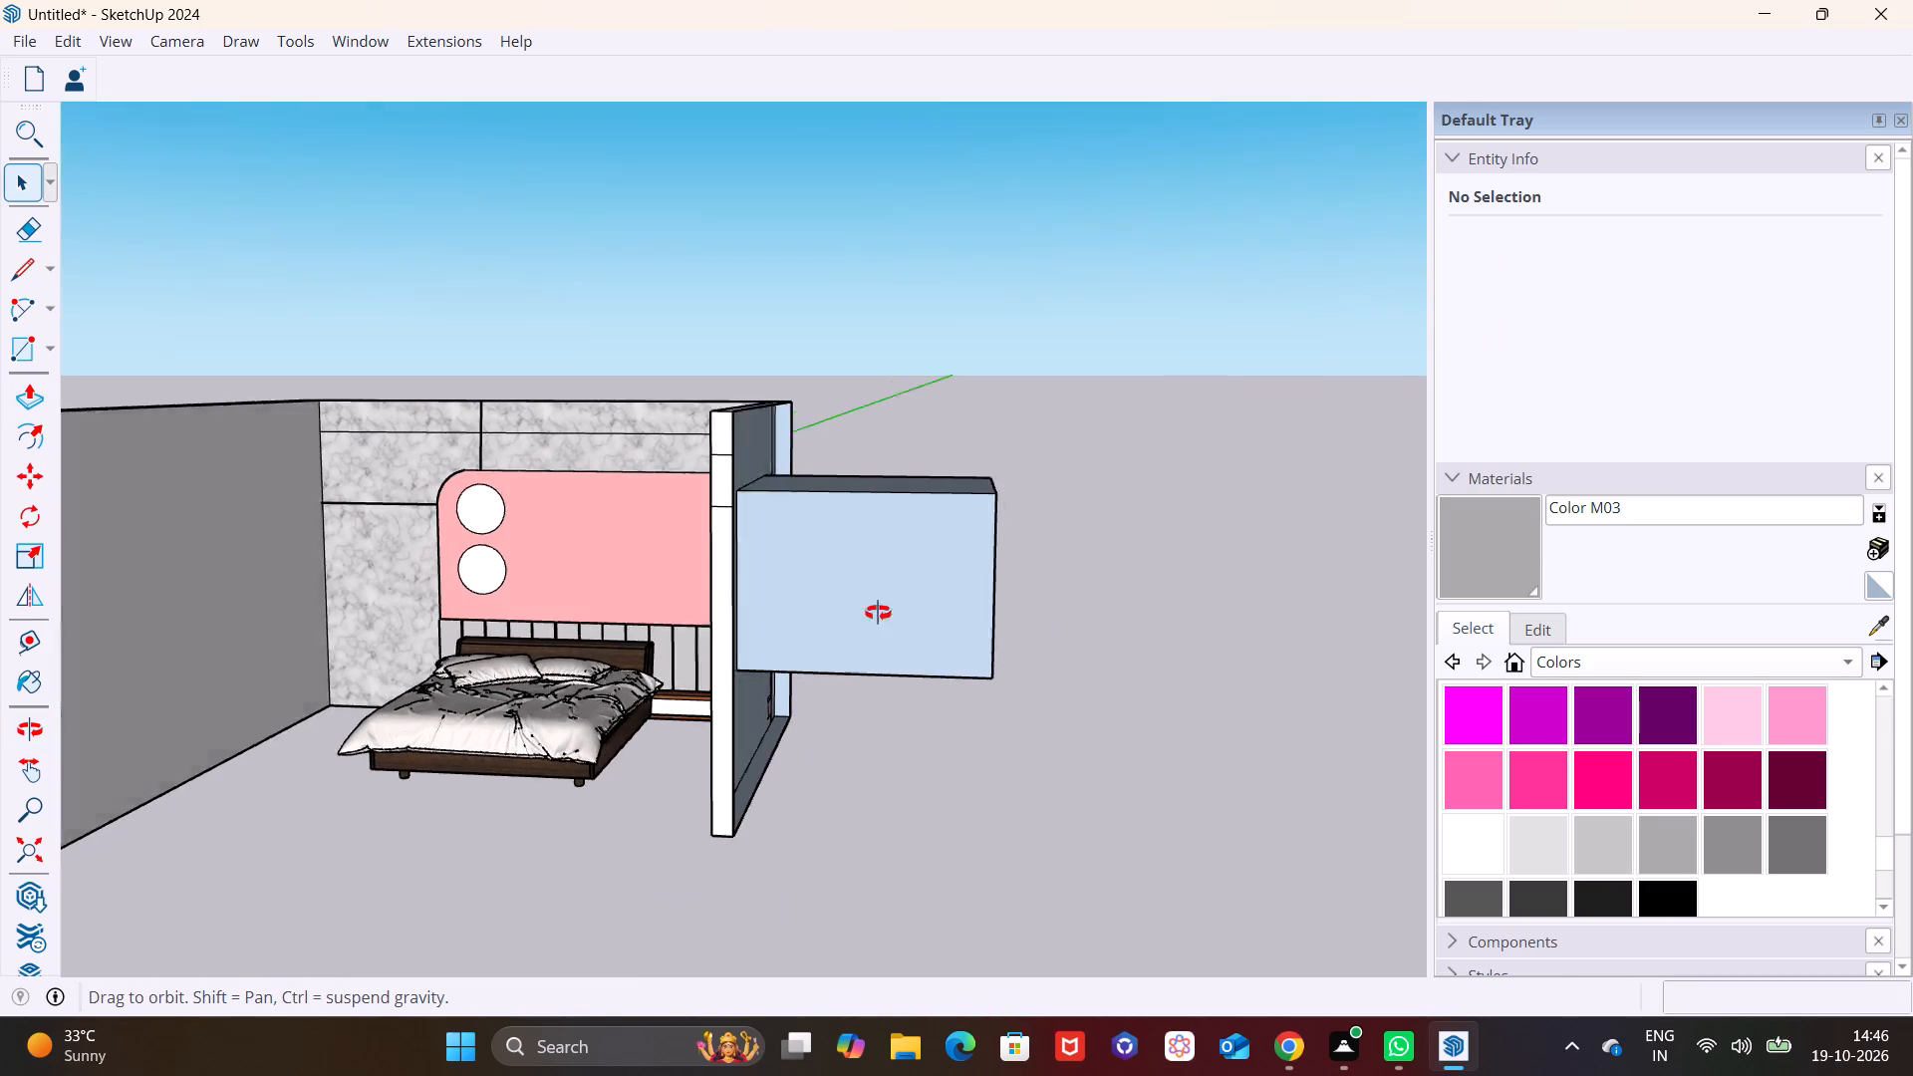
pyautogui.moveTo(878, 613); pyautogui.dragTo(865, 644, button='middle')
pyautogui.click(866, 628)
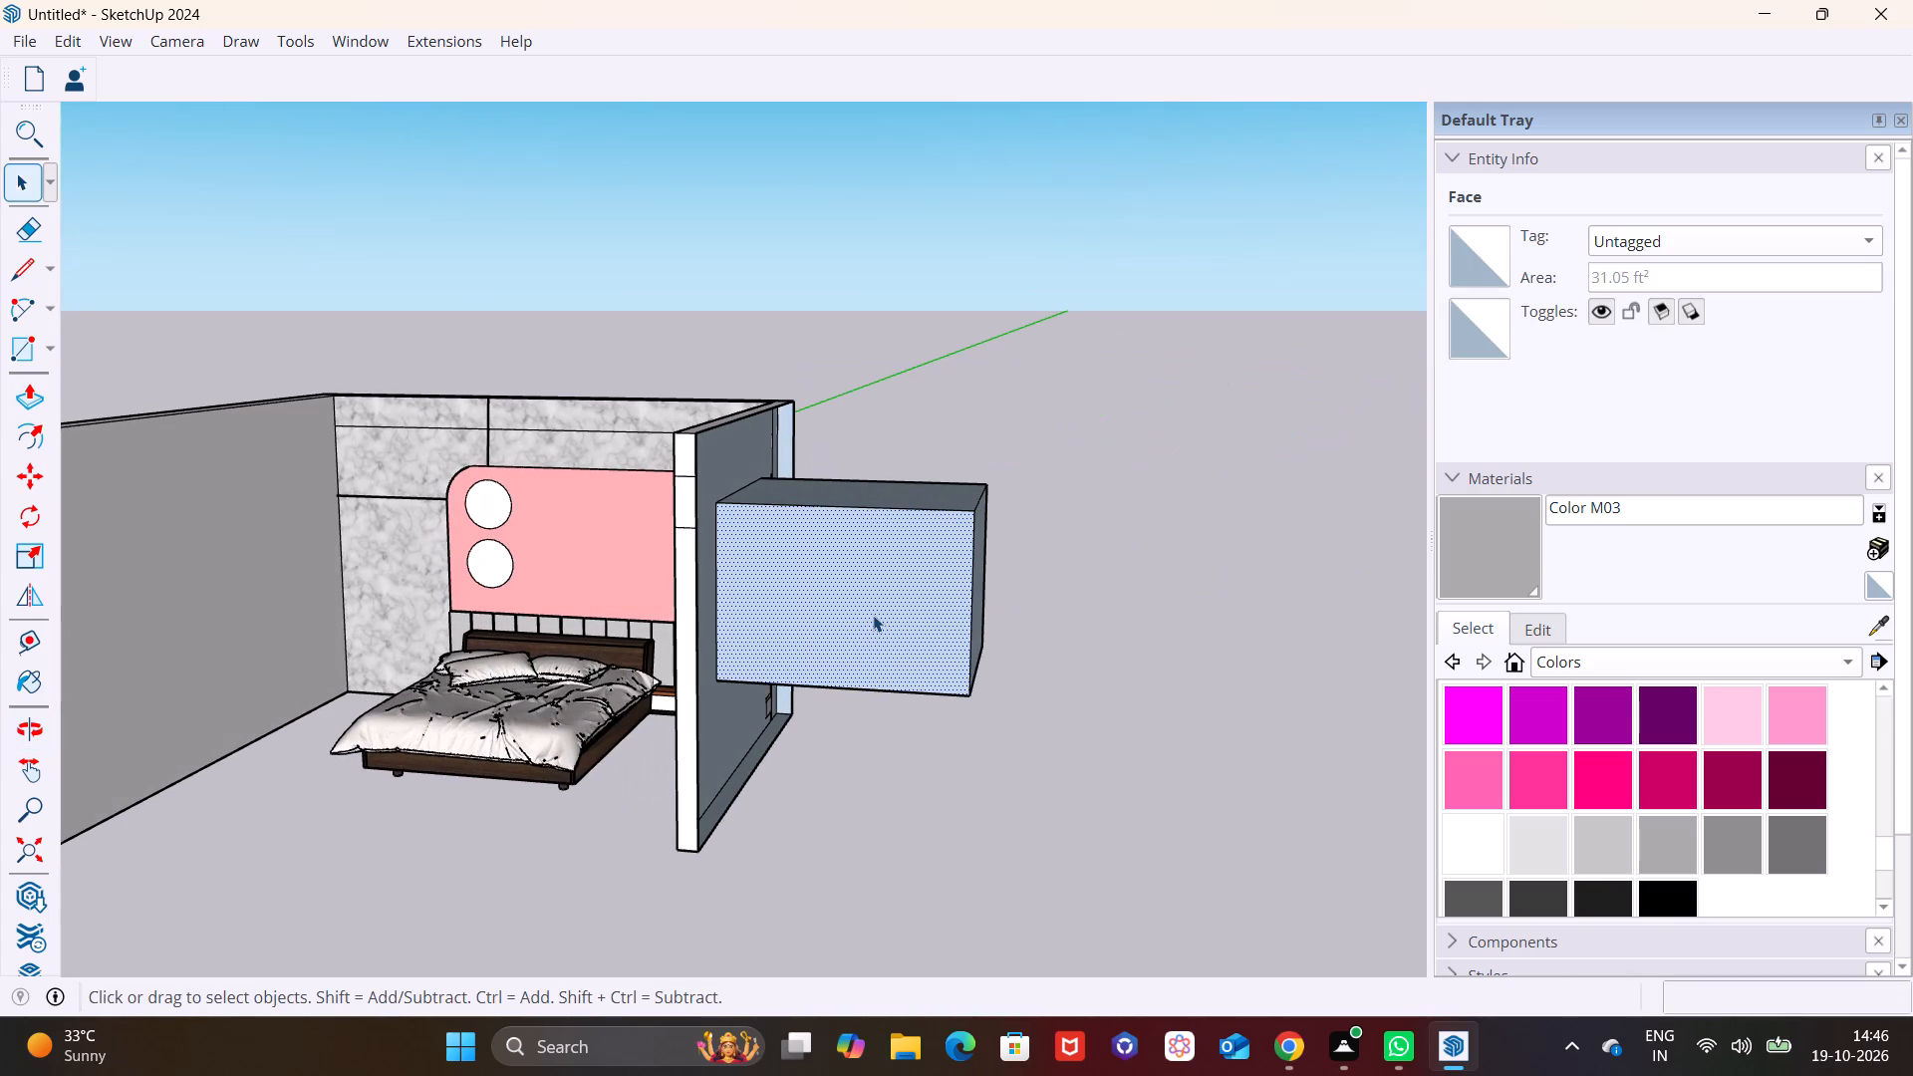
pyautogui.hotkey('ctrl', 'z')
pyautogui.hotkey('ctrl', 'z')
# Push/Pull the window rectangle 6 3/16" through the side wall to cut the opening.
pyautogui.moveTo(873, 604); pyautogui.dragTo(1223, 721, button='middle')
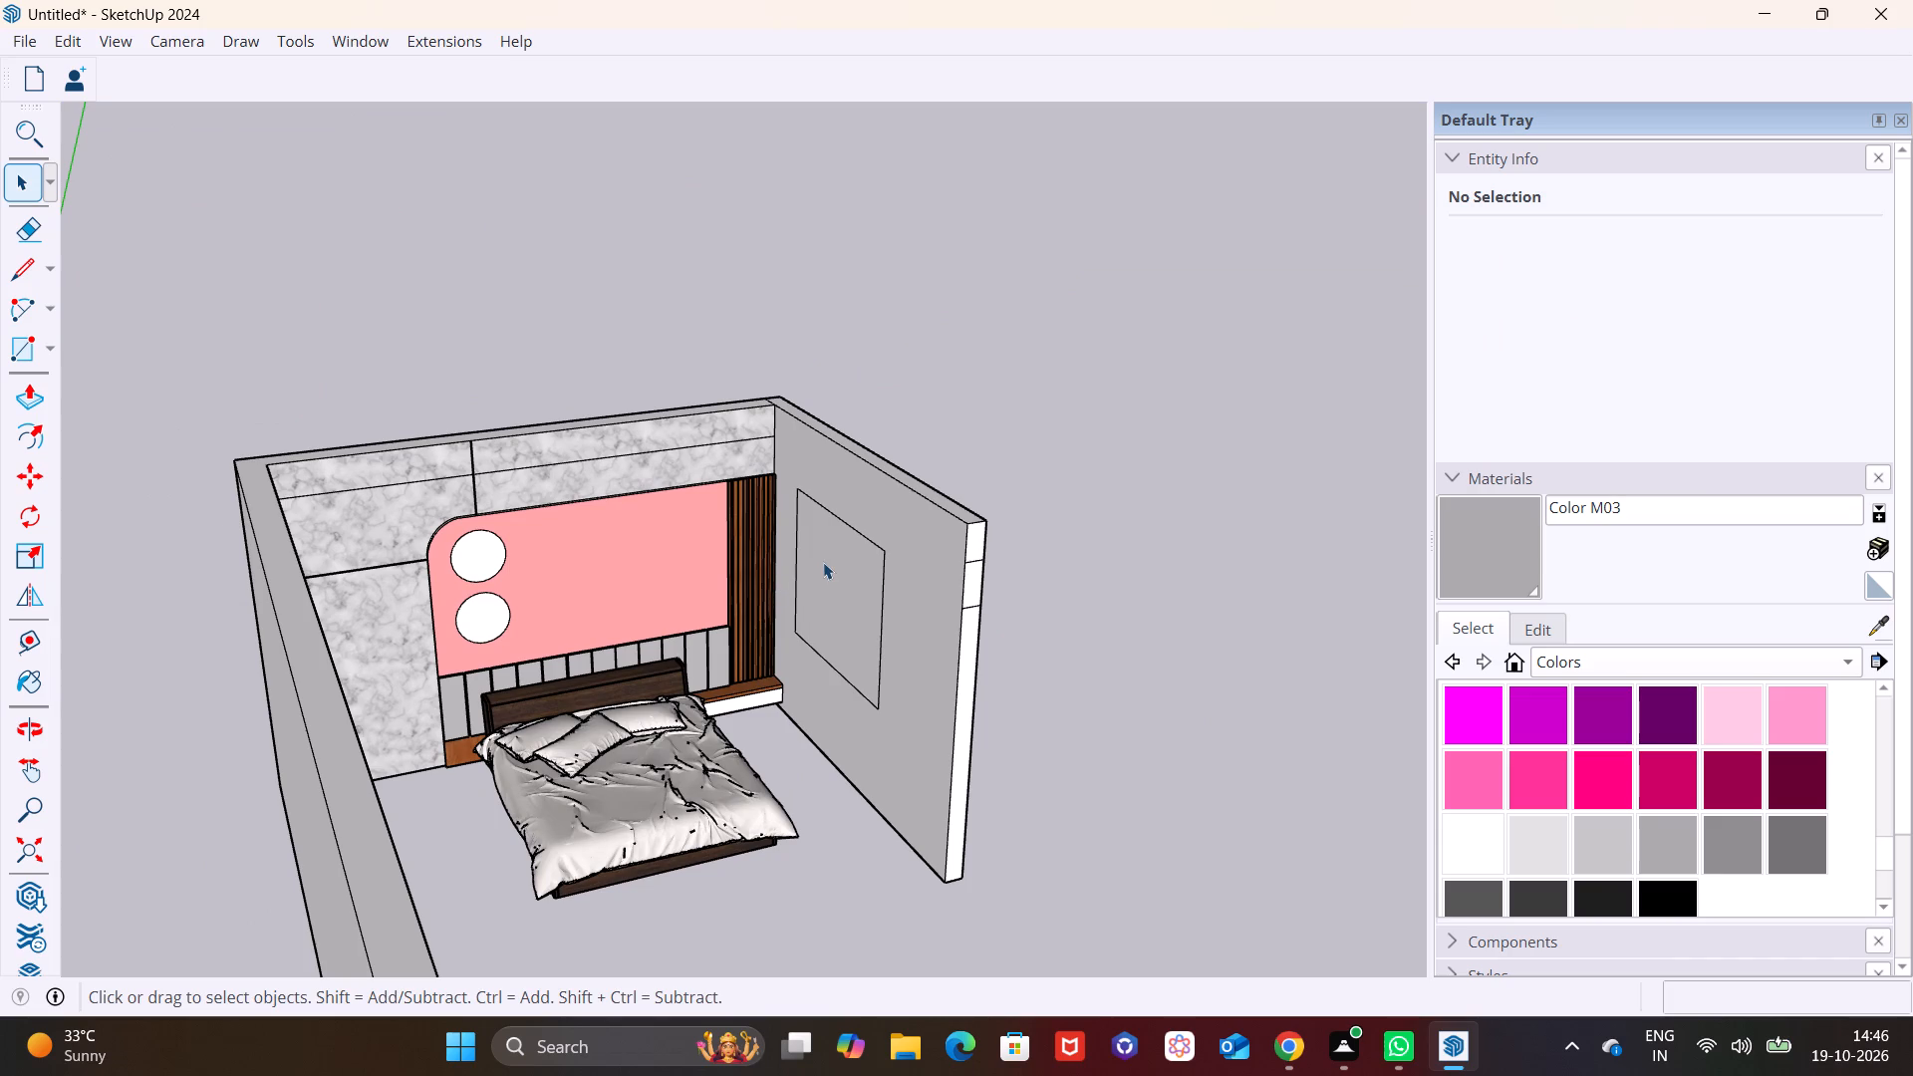
pyautogui.click(825, 561)
pyautogui.click(34, 387)
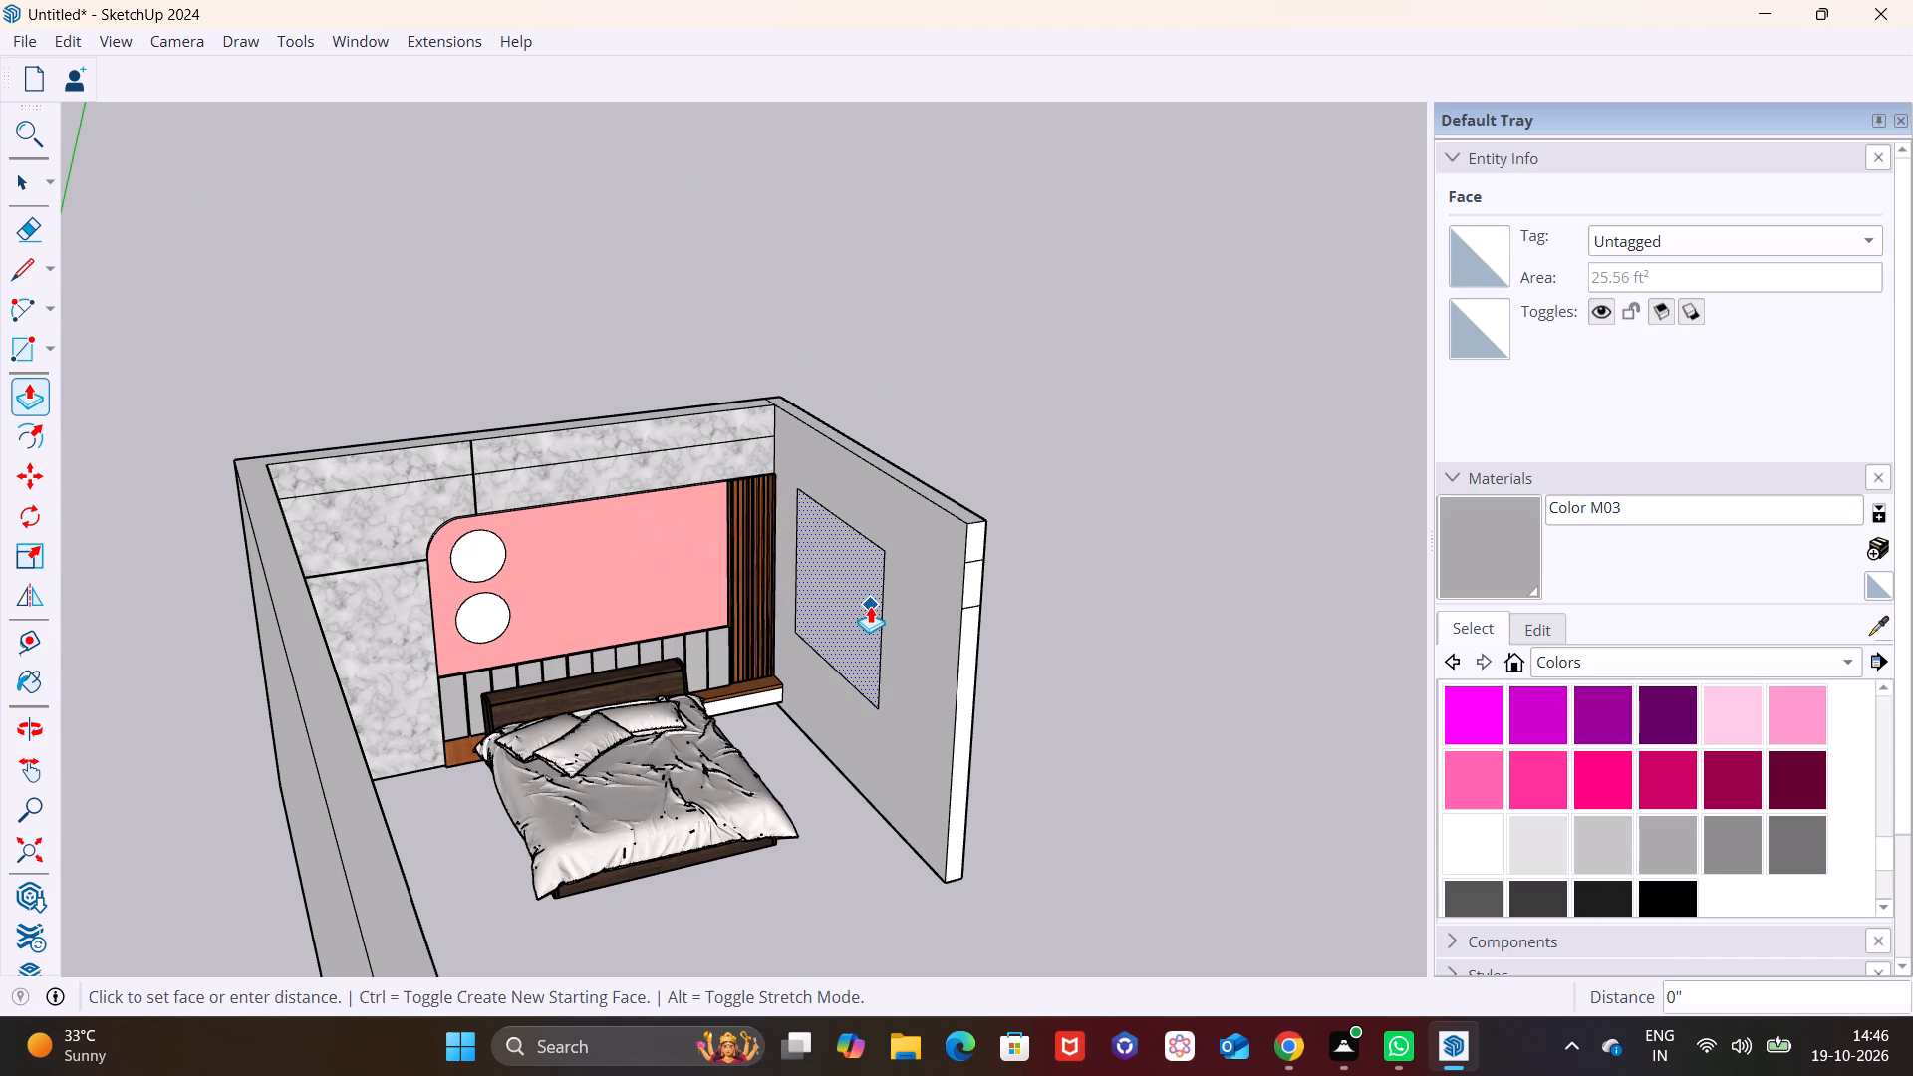
pyautogui.click(870, 606)
pyautogui.click(989, 528)
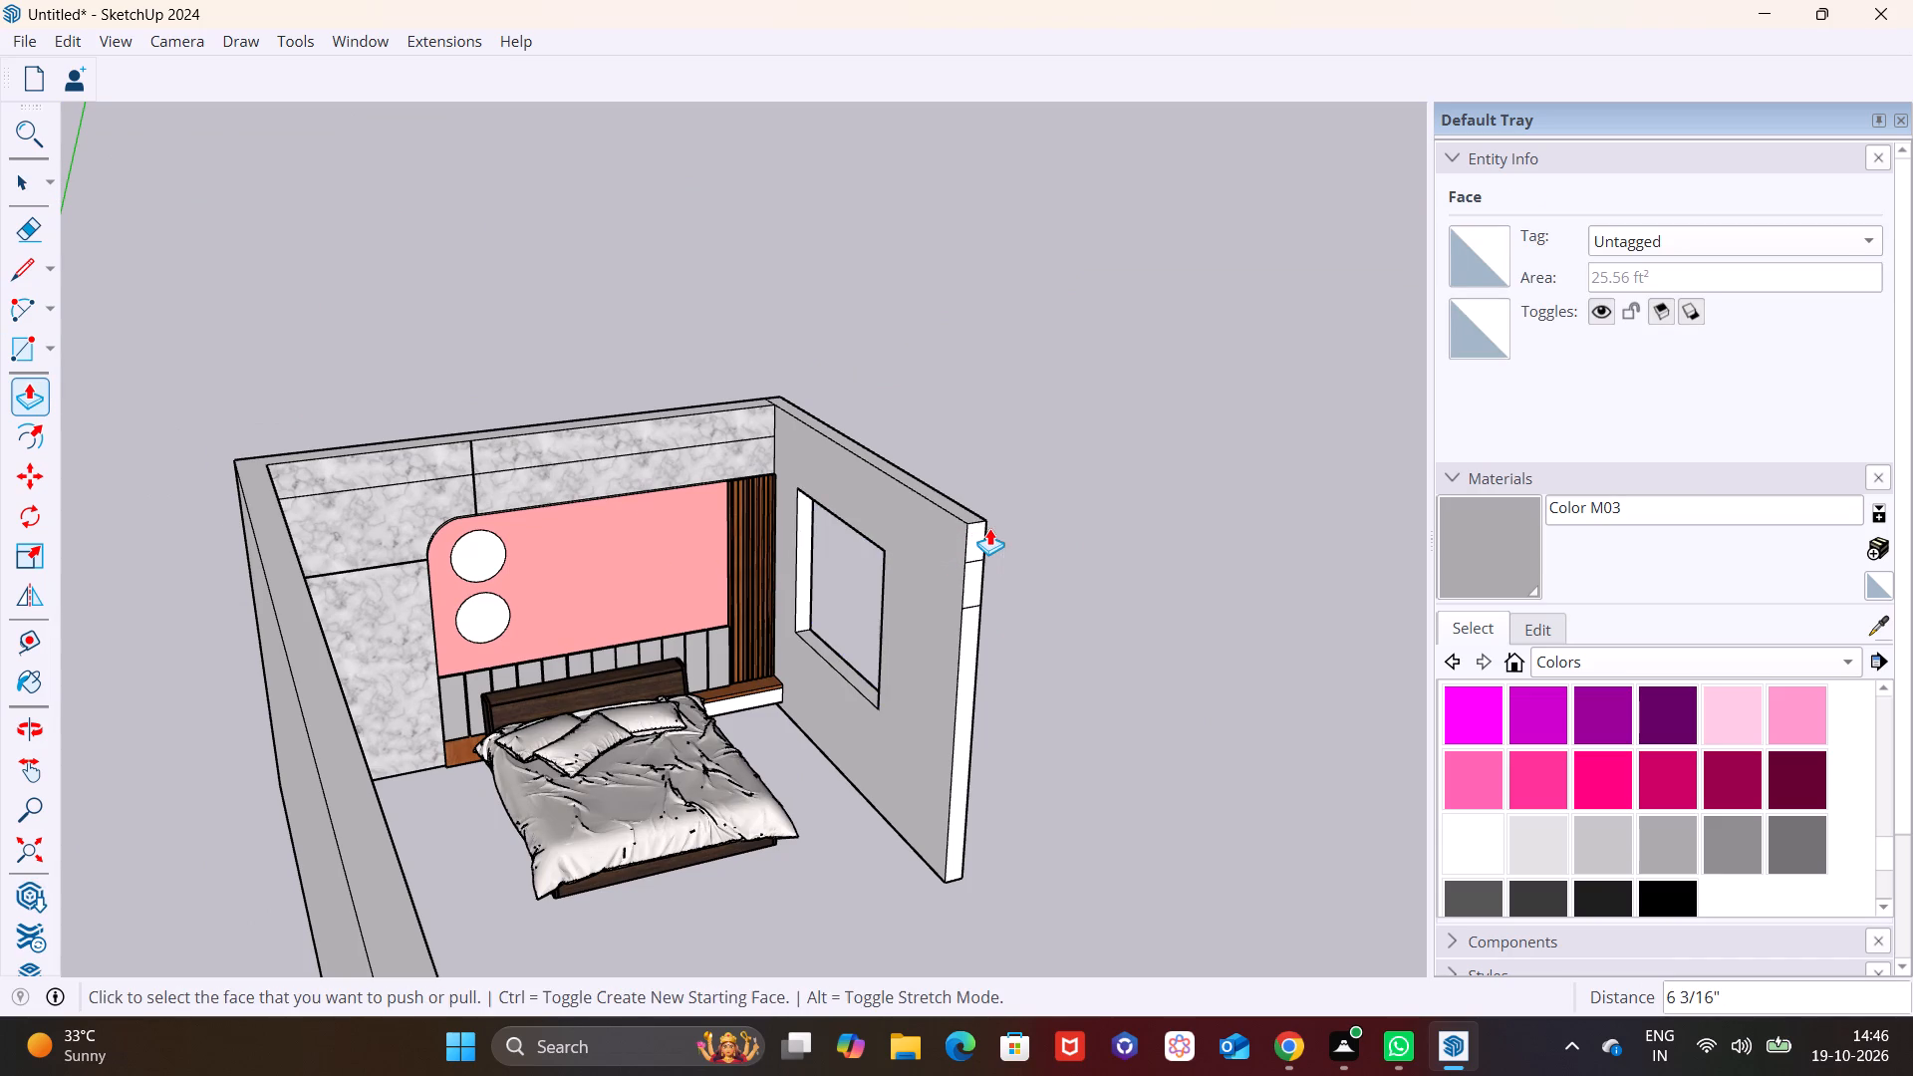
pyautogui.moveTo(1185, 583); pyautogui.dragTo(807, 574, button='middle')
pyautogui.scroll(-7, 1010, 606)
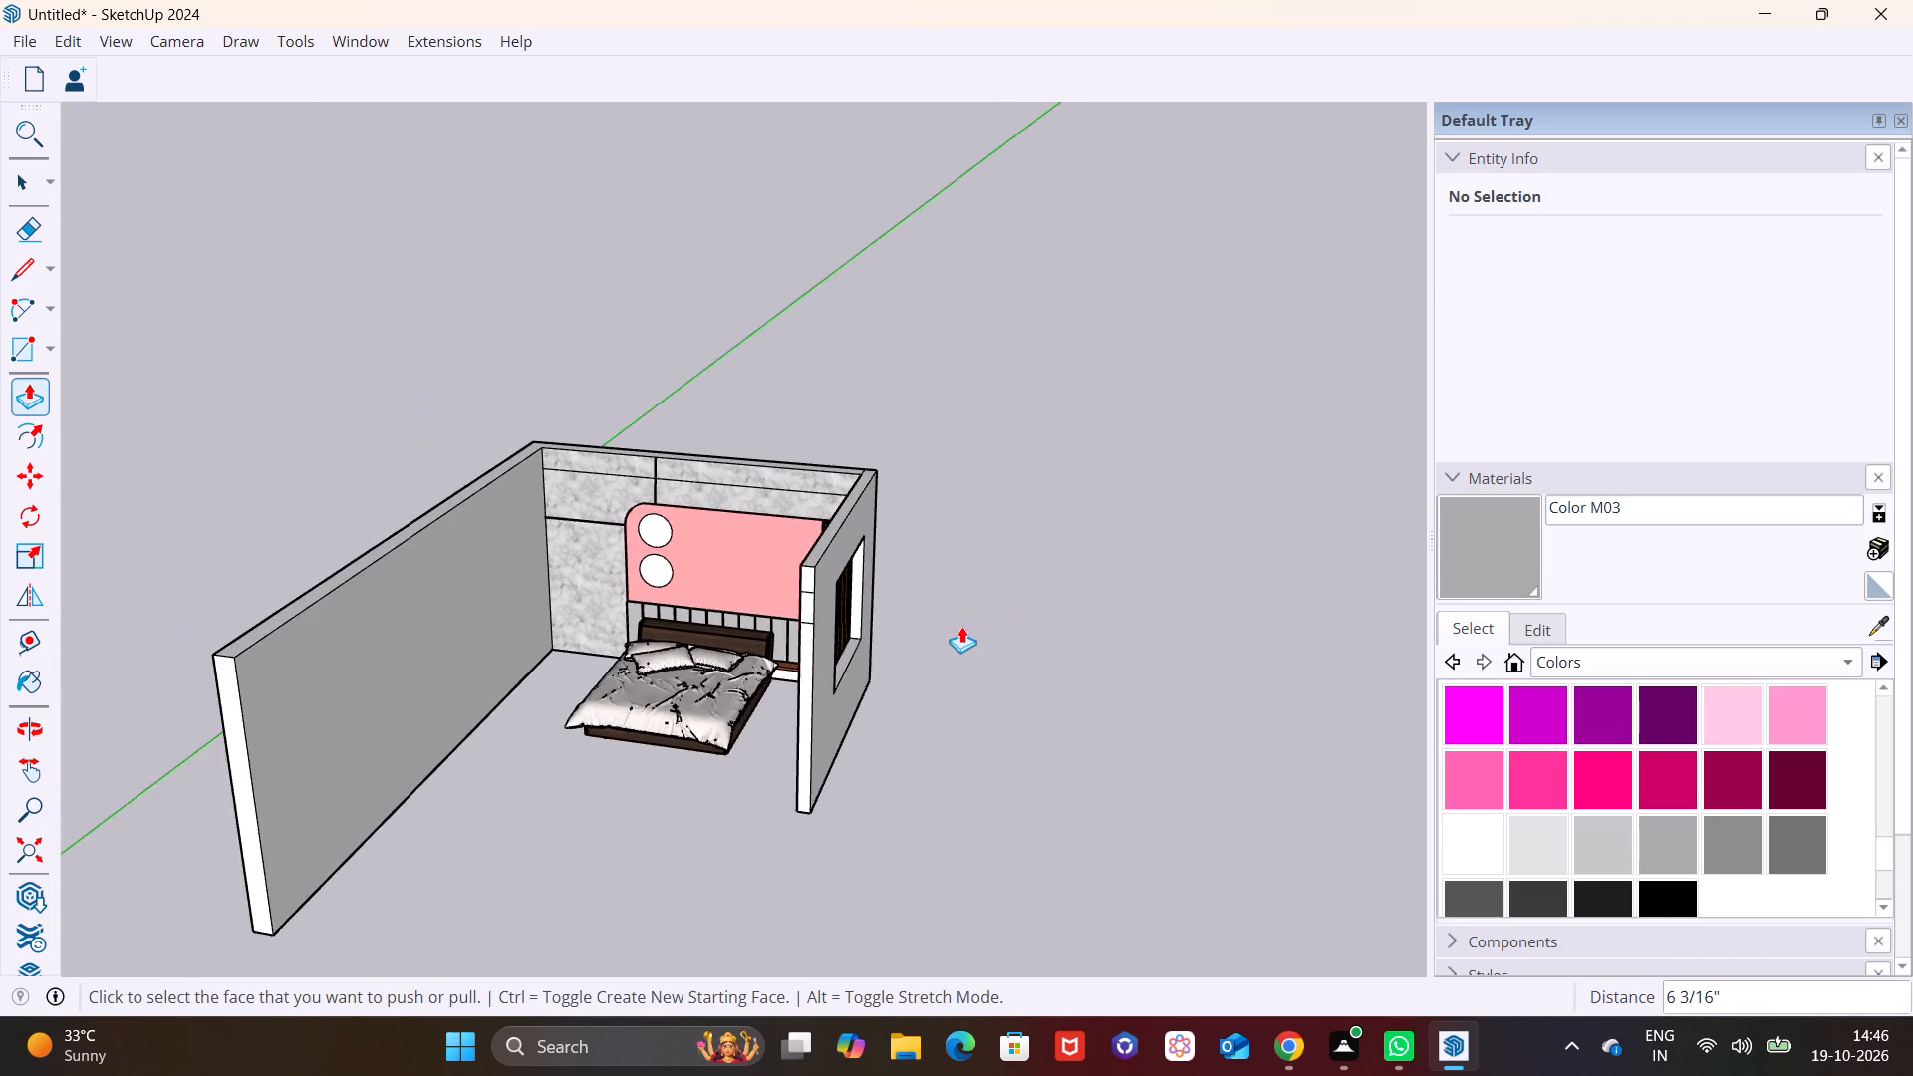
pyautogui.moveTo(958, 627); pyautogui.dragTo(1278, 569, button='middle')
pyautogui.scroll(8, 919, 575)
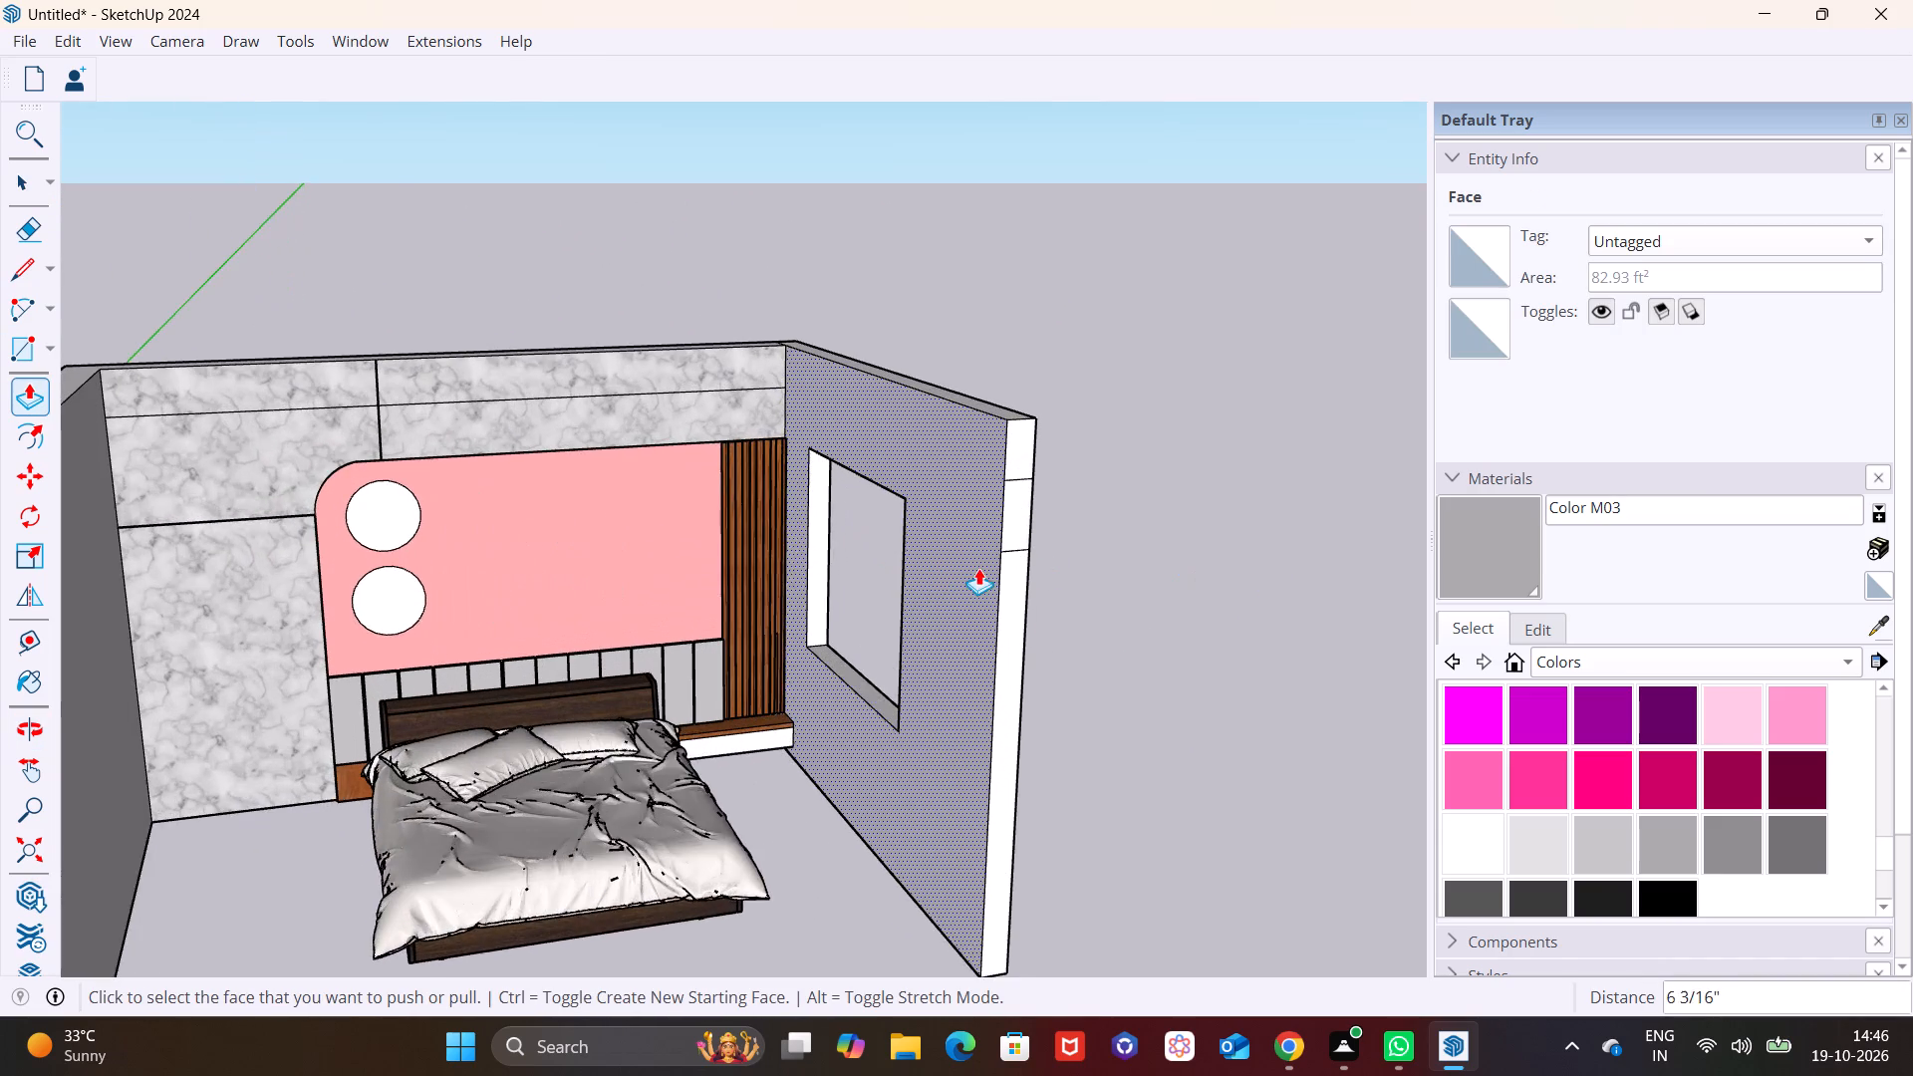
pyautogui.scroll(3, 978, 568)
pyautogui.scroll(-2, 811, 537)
# Search 3D Warehouse for WINDOW.
pyautogui.moveTo(375, 41); pyautogui.dragTo(348, 59)
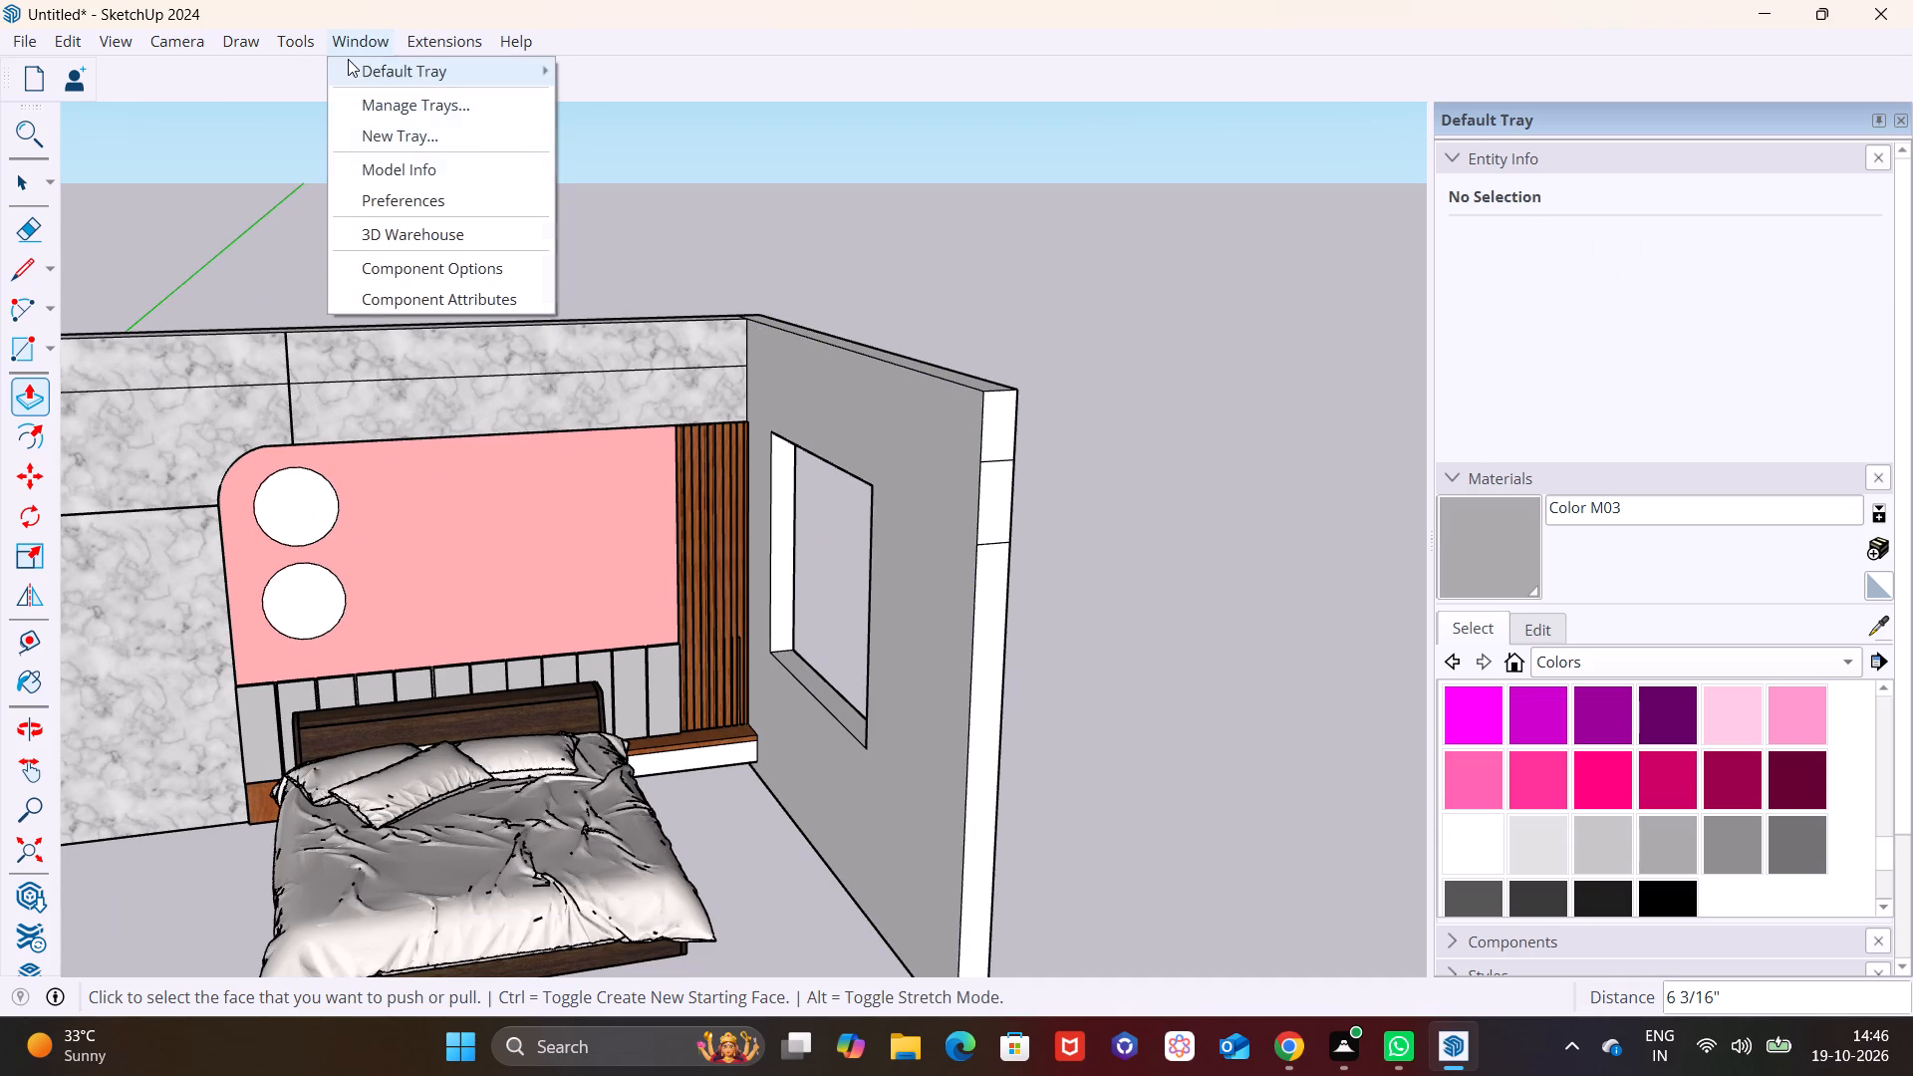
pyautogui.click(434, 229)
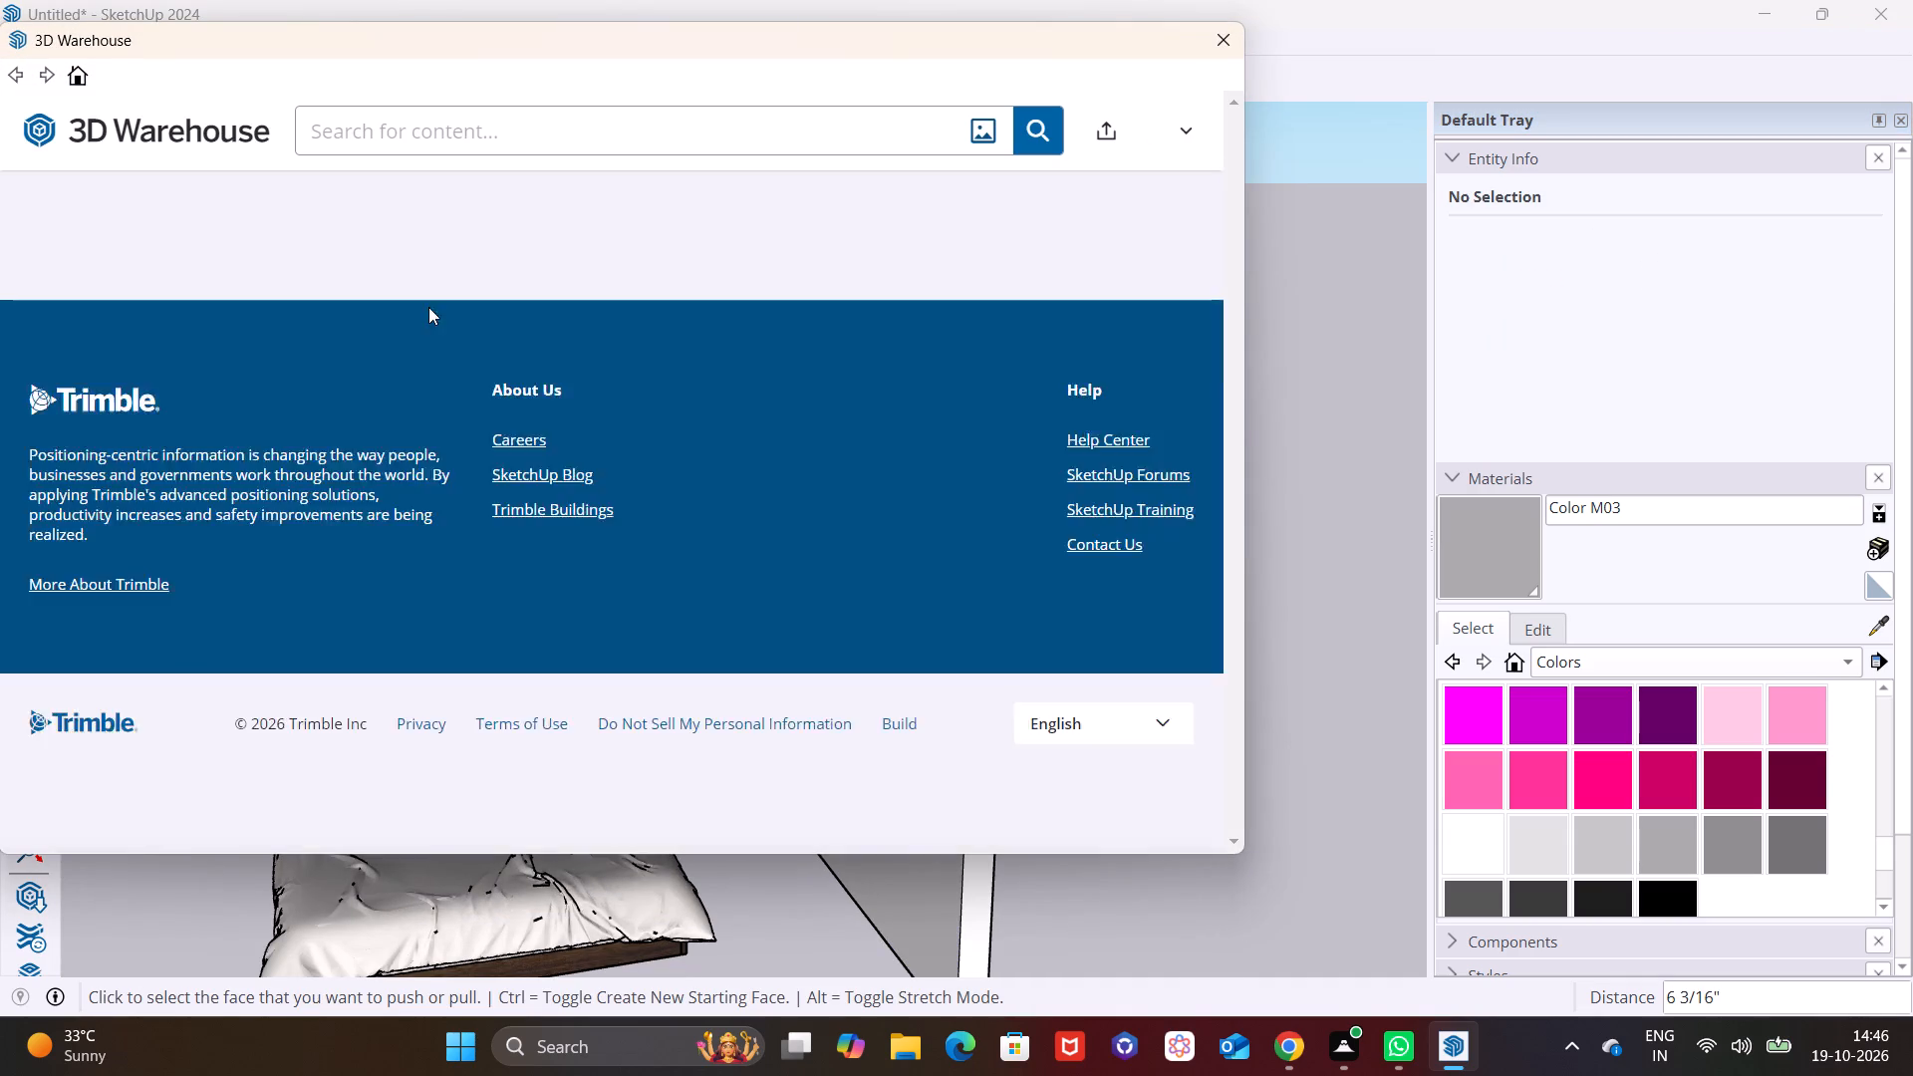
pyautogui.click(502, 137)
pyautogui.press('w')
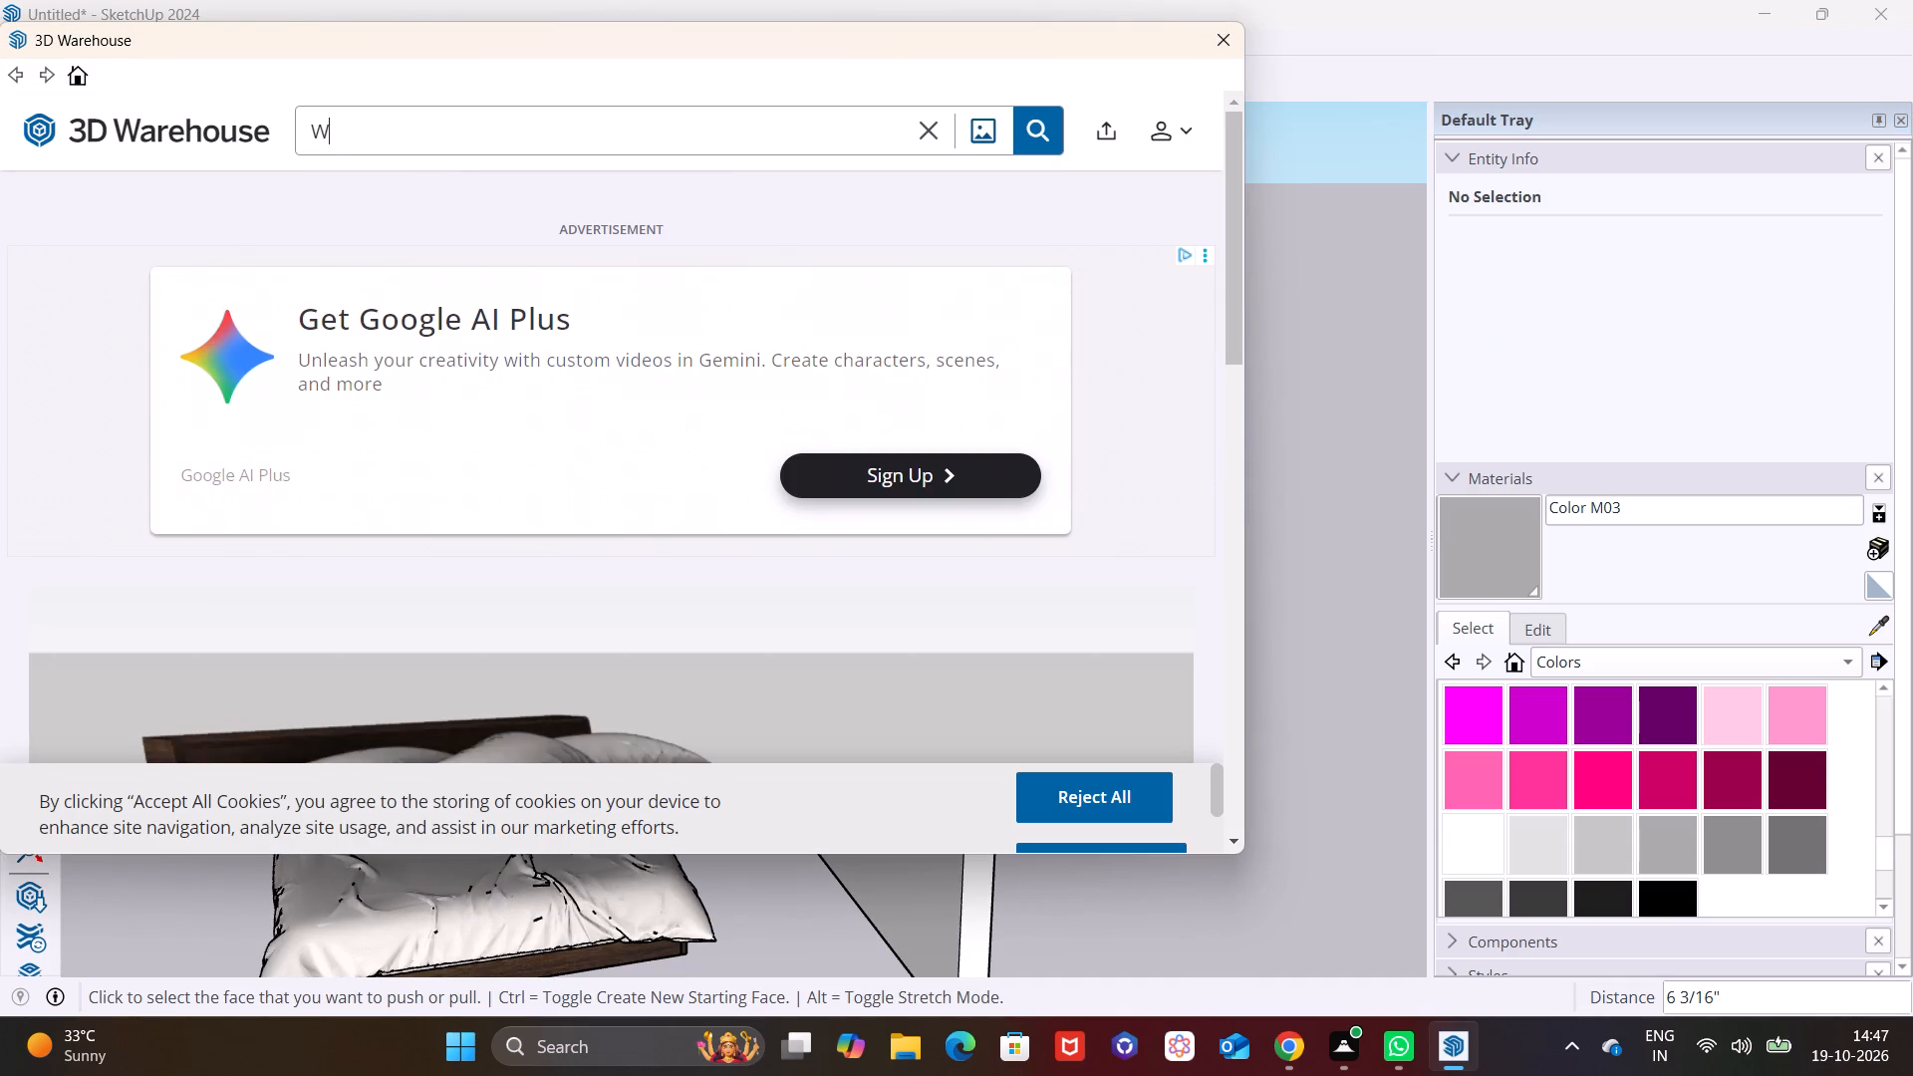
pyautogui.press('i')
pyautogui.write('NDO')
pyautogui.press('w')
pyautogui.press('Return')
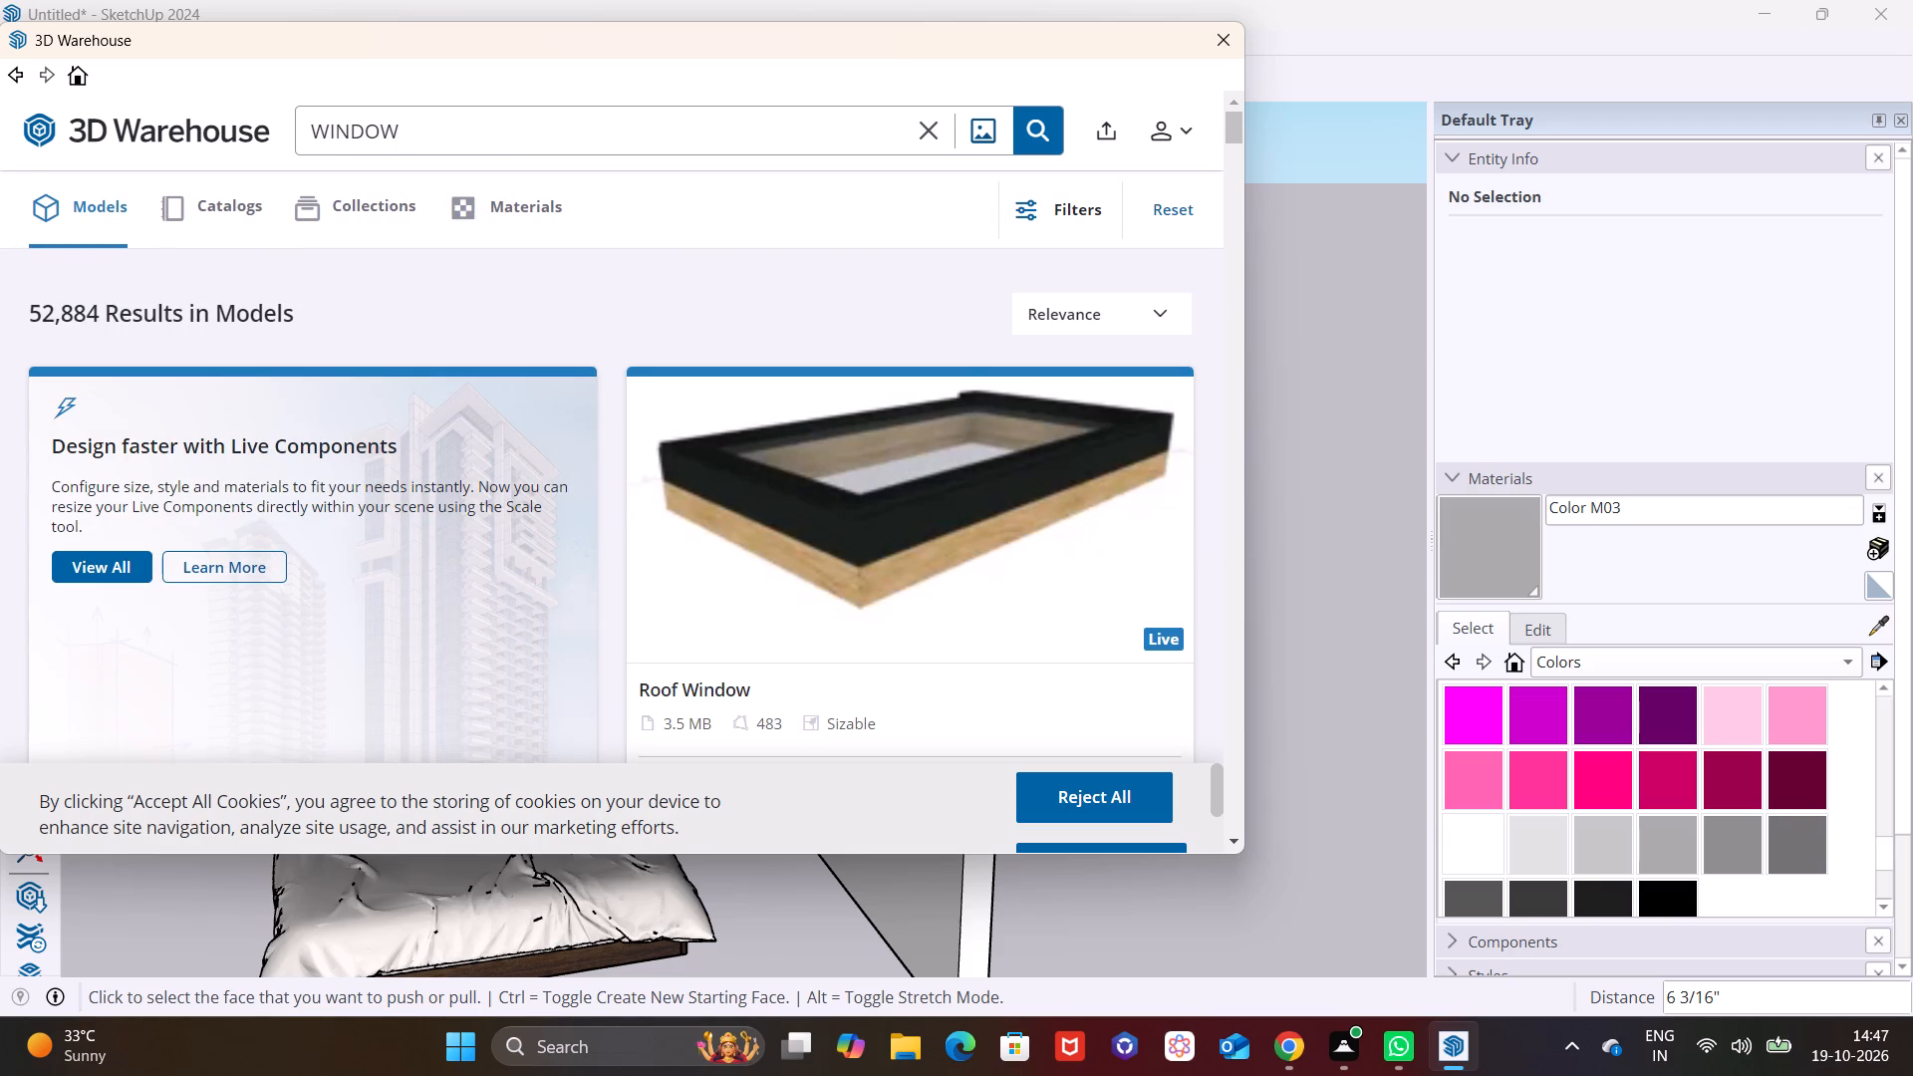
# Browse the first batch of window models for one that suits the side wall opening.
pyautogui.scroll(-3, 457, 134)
pyautogui.scroll(-2, 534, 290)
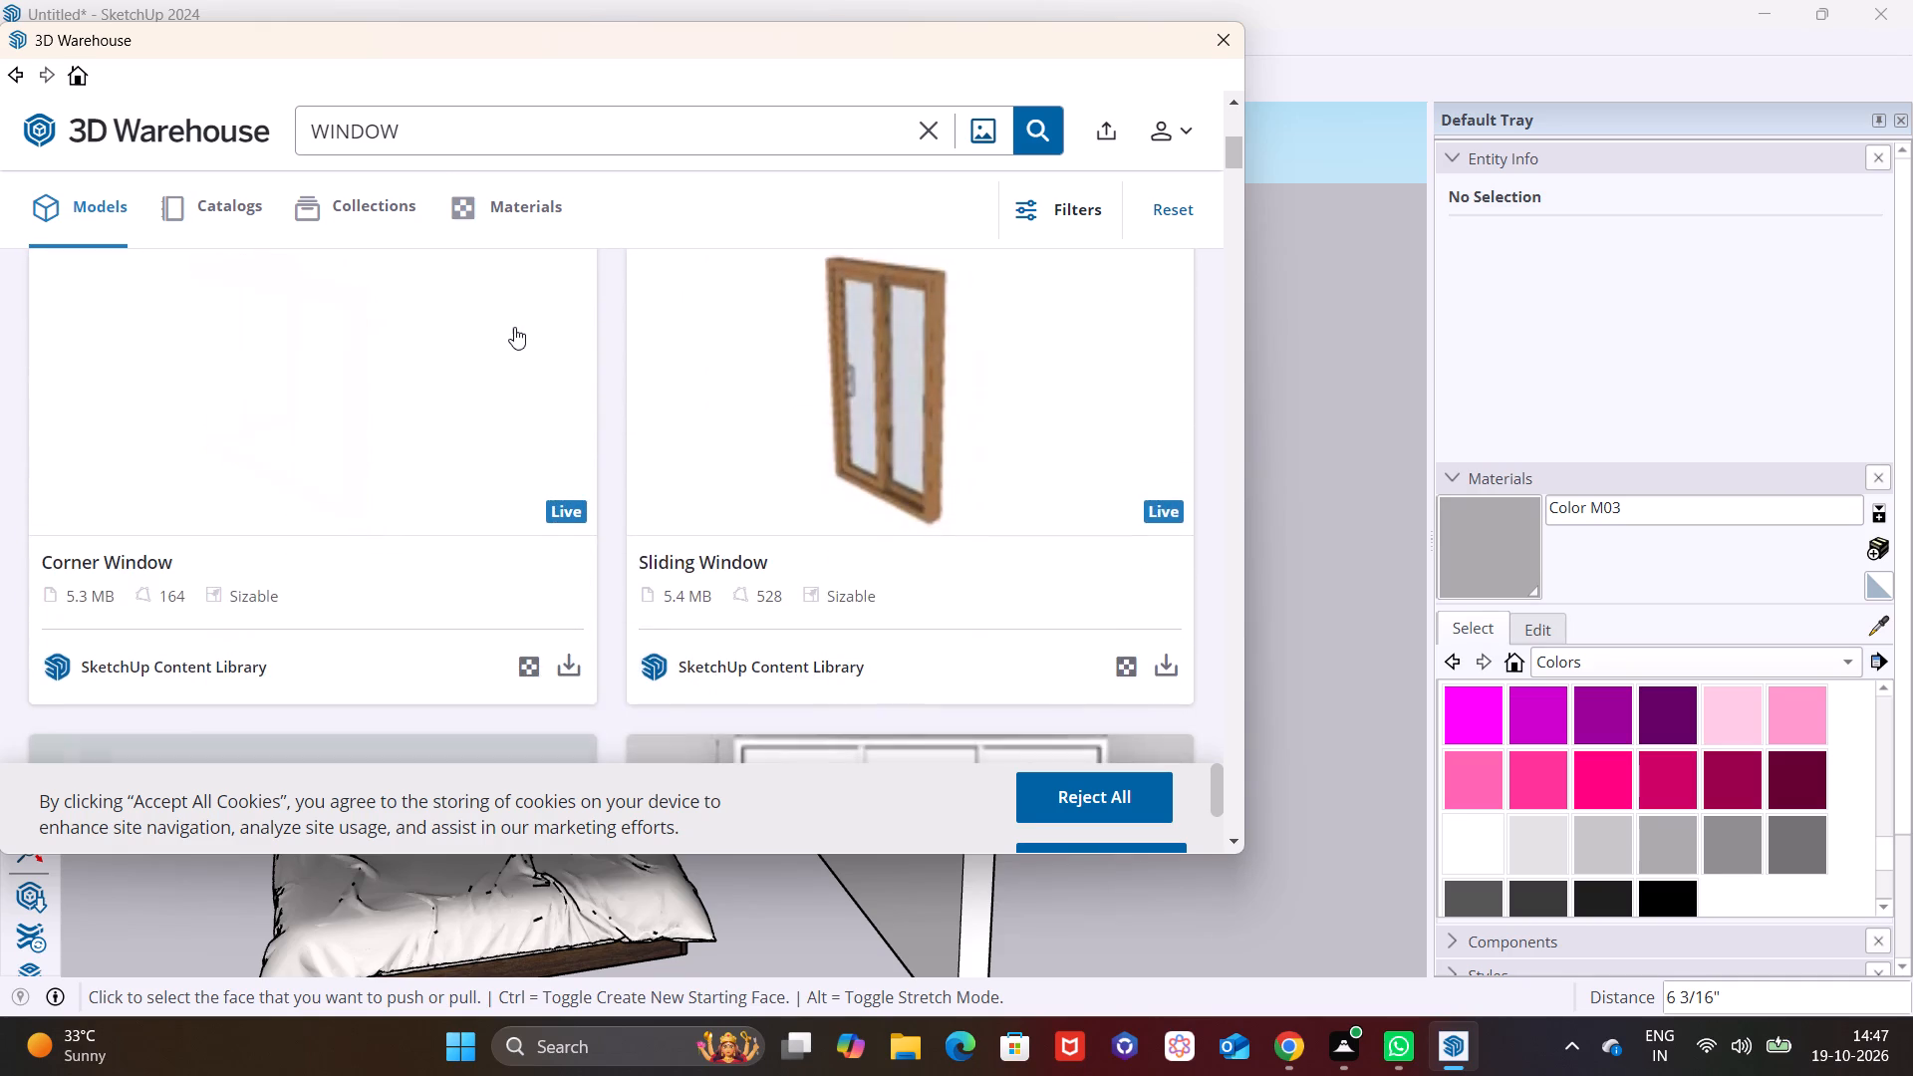
pyautogui.scroll(-11, 513, 332)
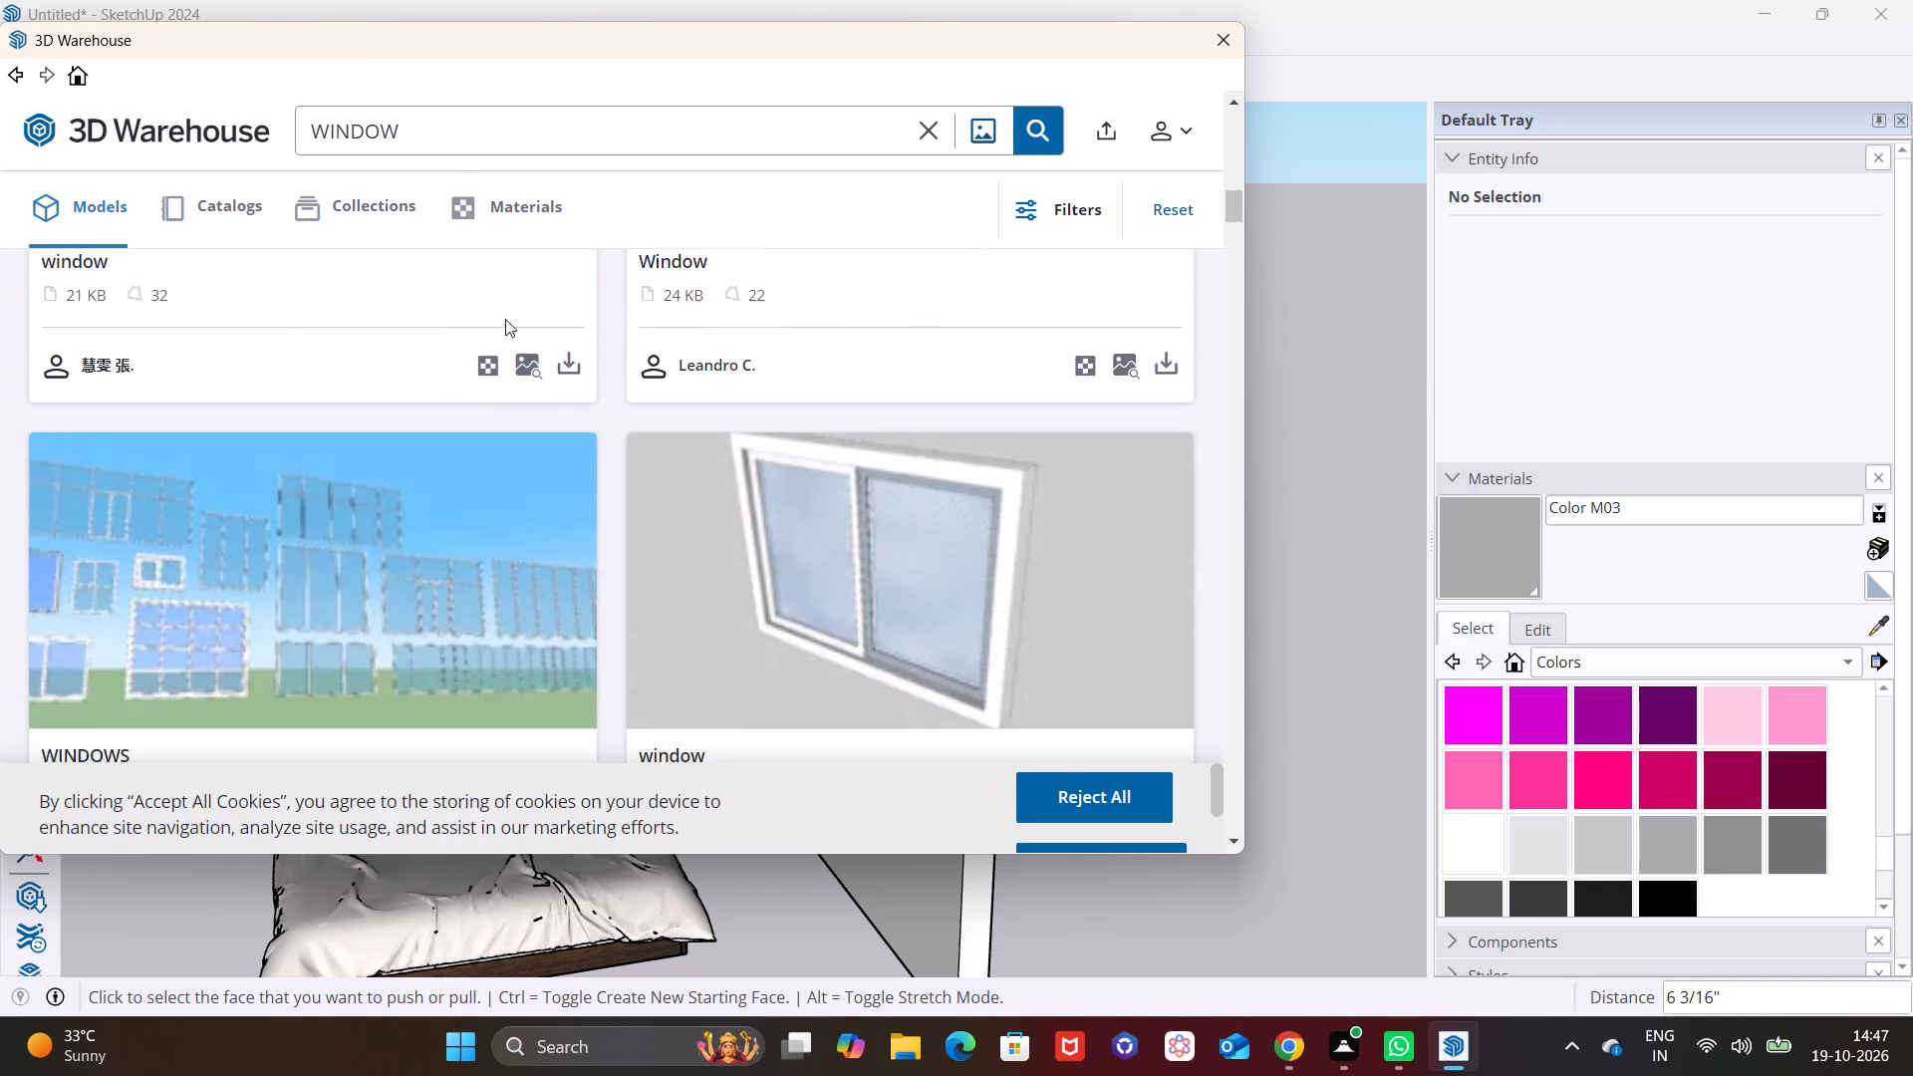
pyautogui.scroll(-13, 505, 319)
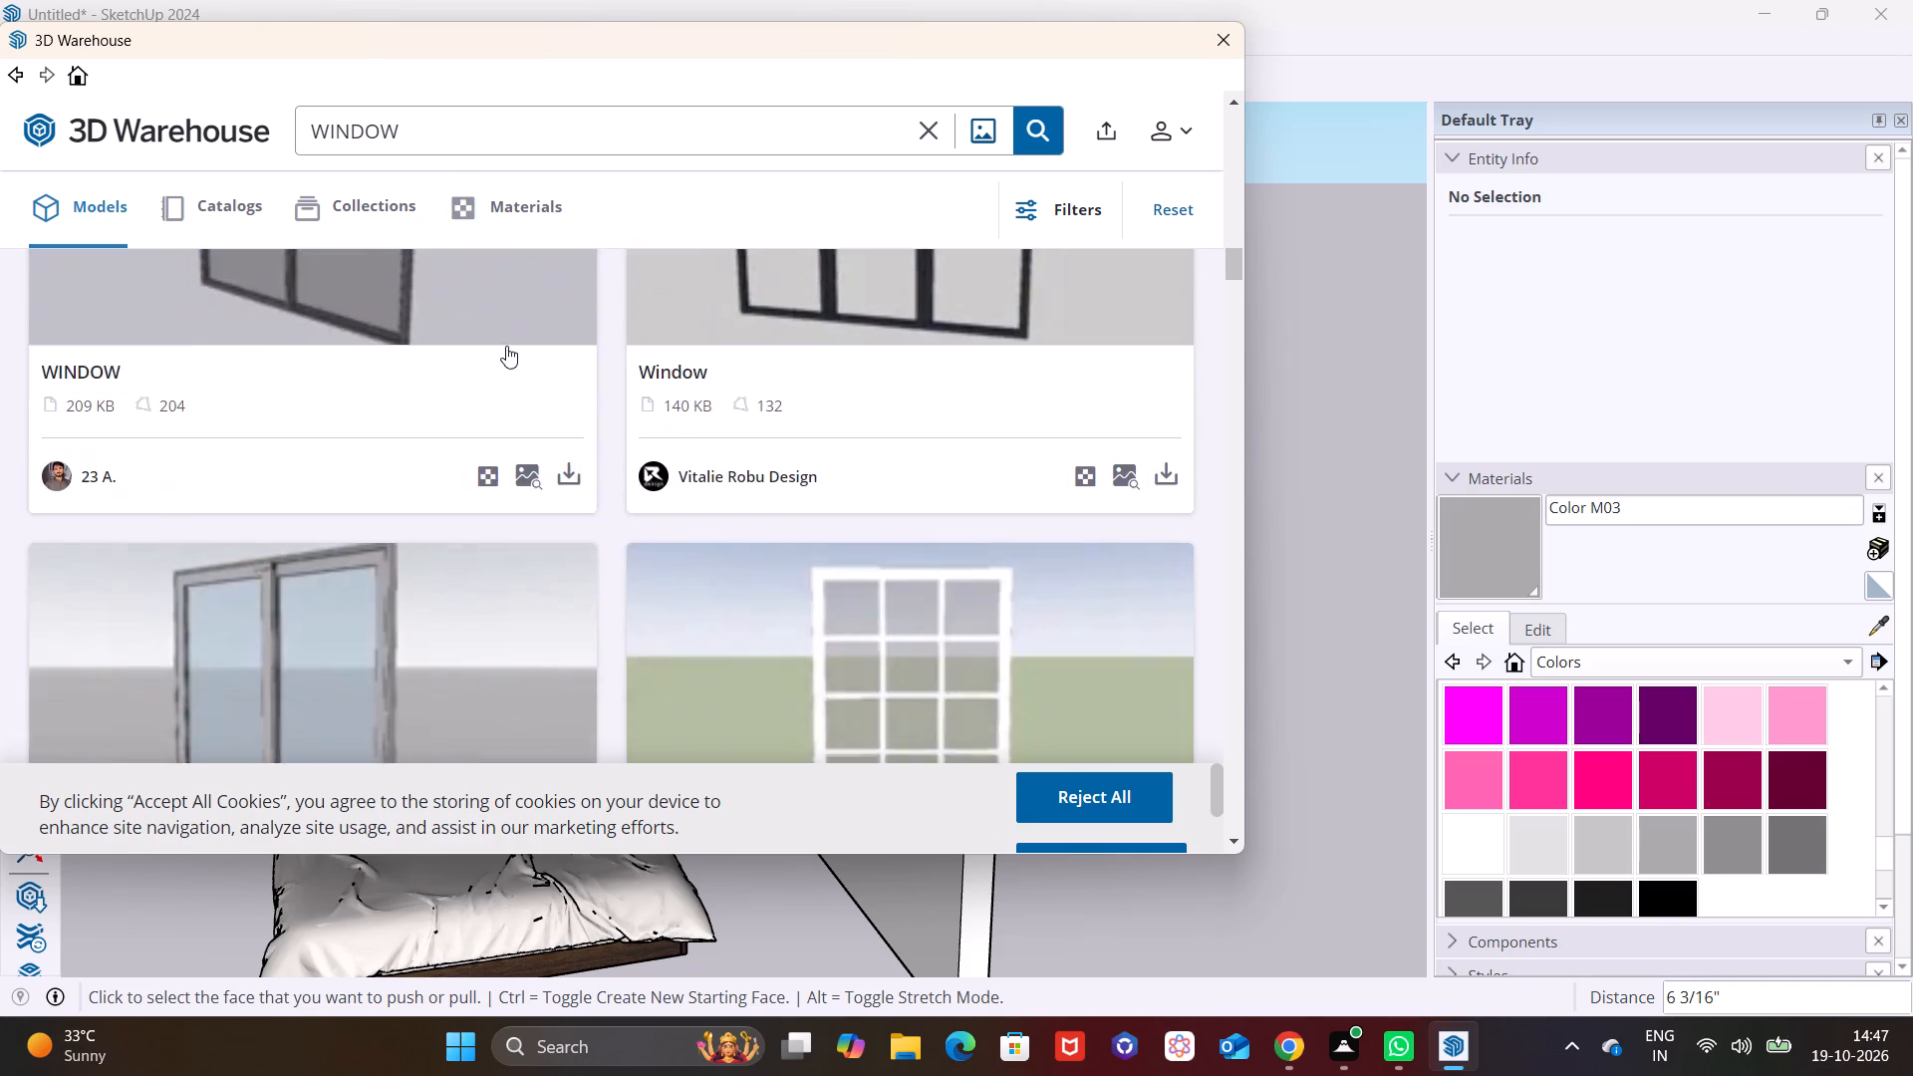
pyautogui.scroll(-9, 506, 346)
pyautogui.scroll(-8, 584, 515)
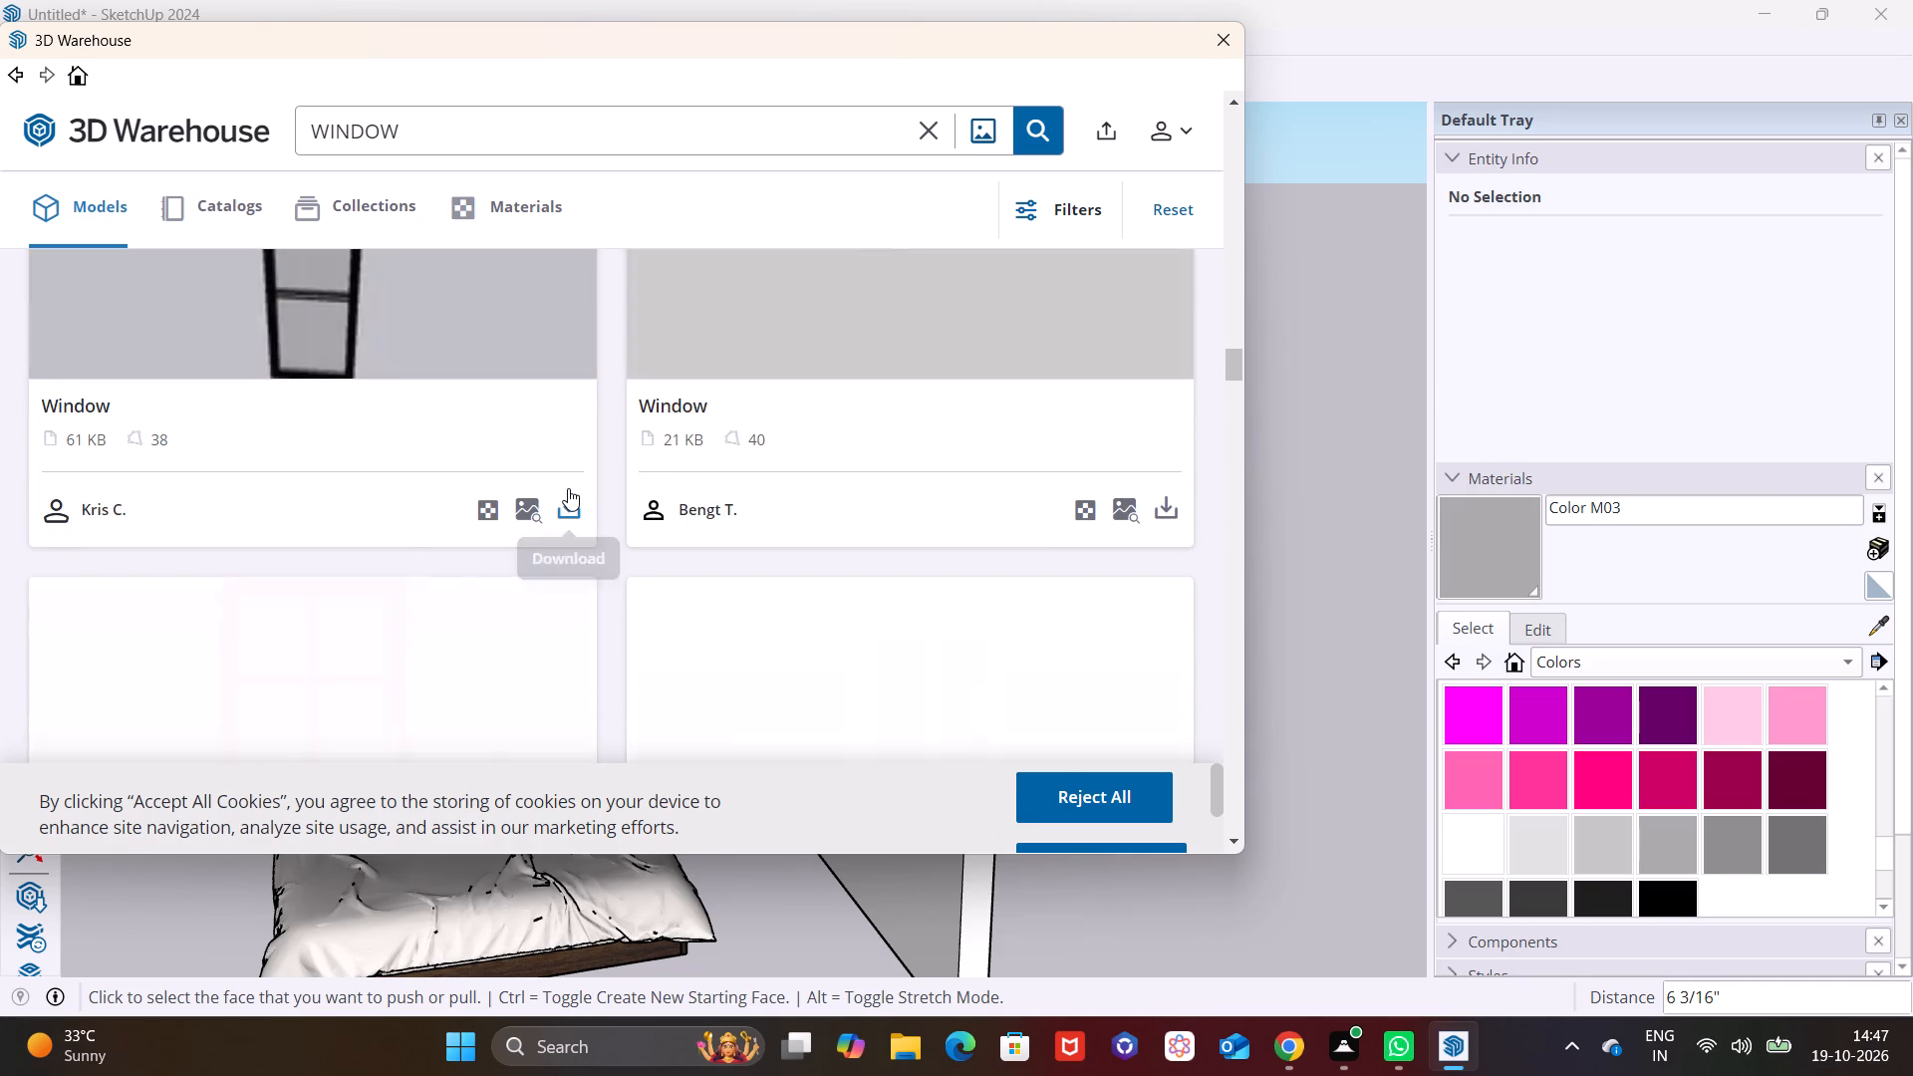
pyautogui.scroll(-6, 568, 488)
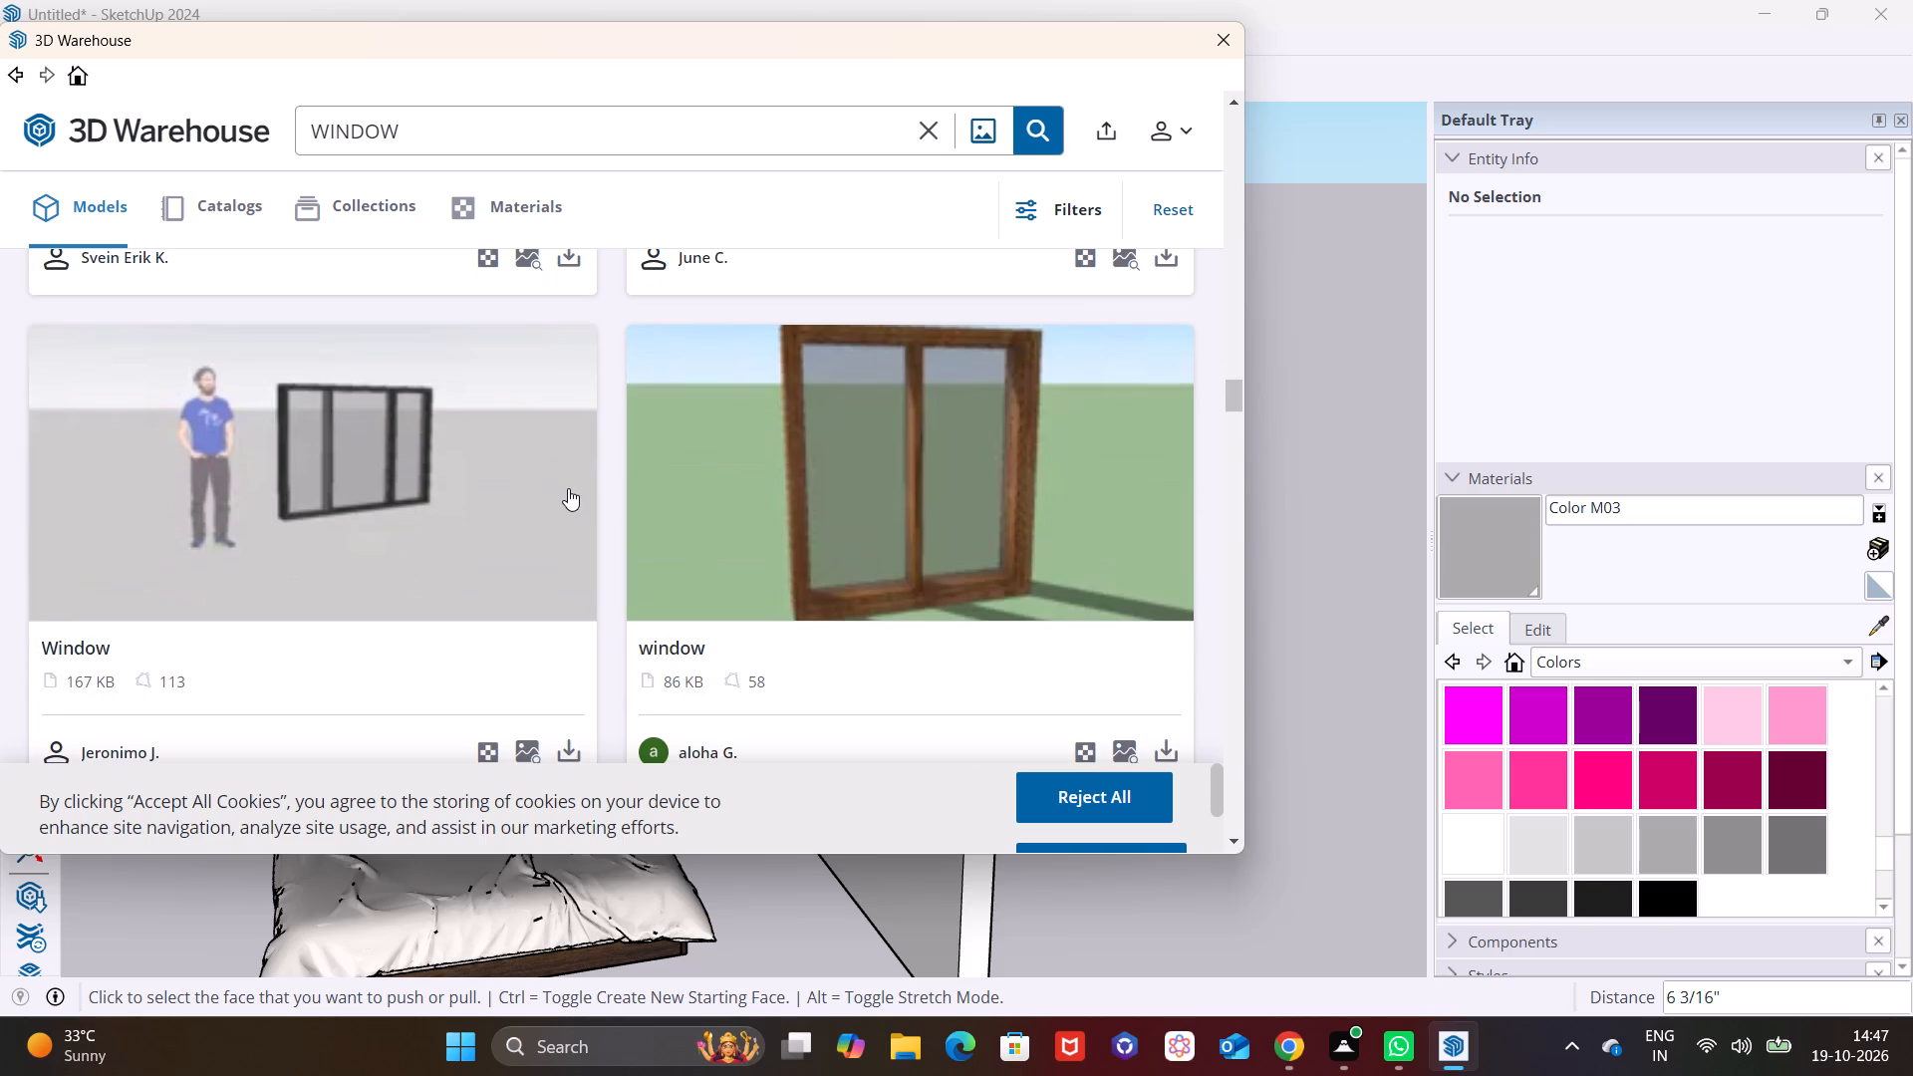
pyautogui.scroll(-2, 717, 483)
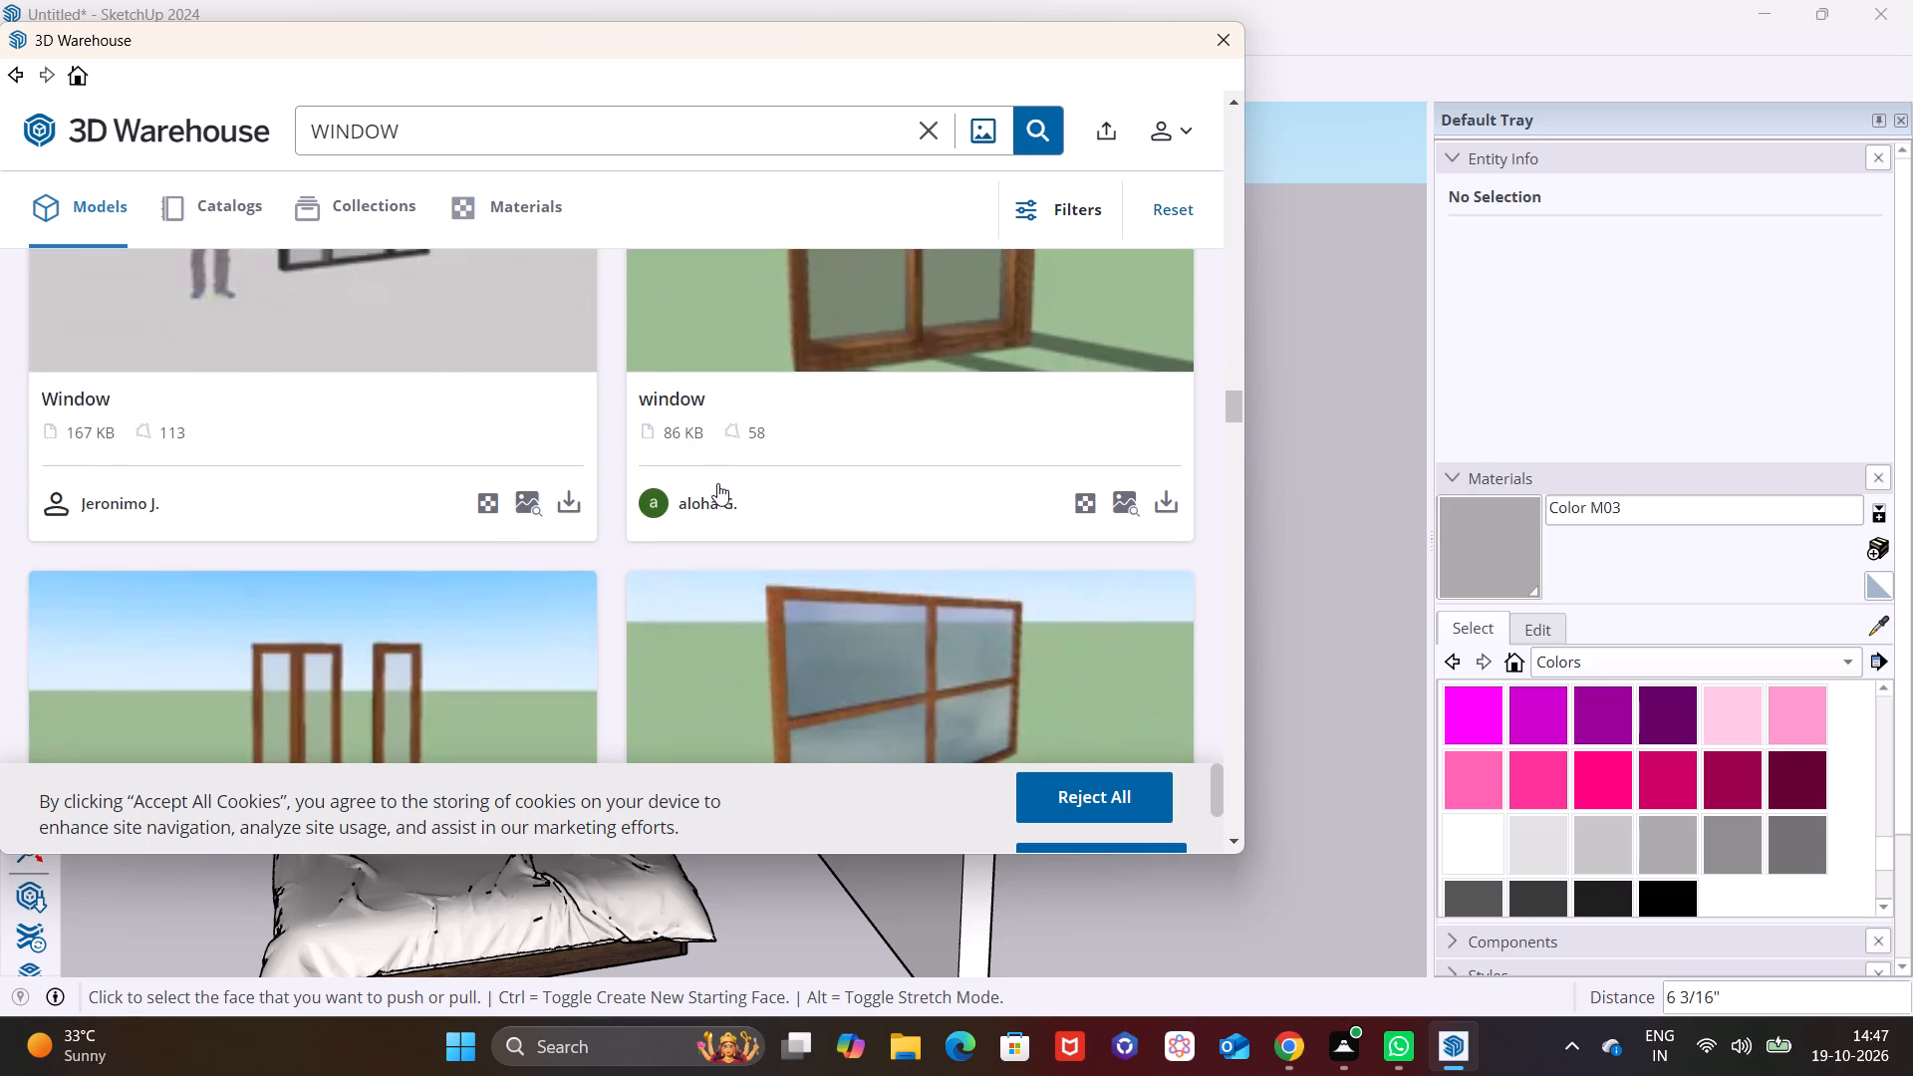
pyautogui.scroll(-17, 717, 483)
pyautogui.scroll(-4, 717, 483)
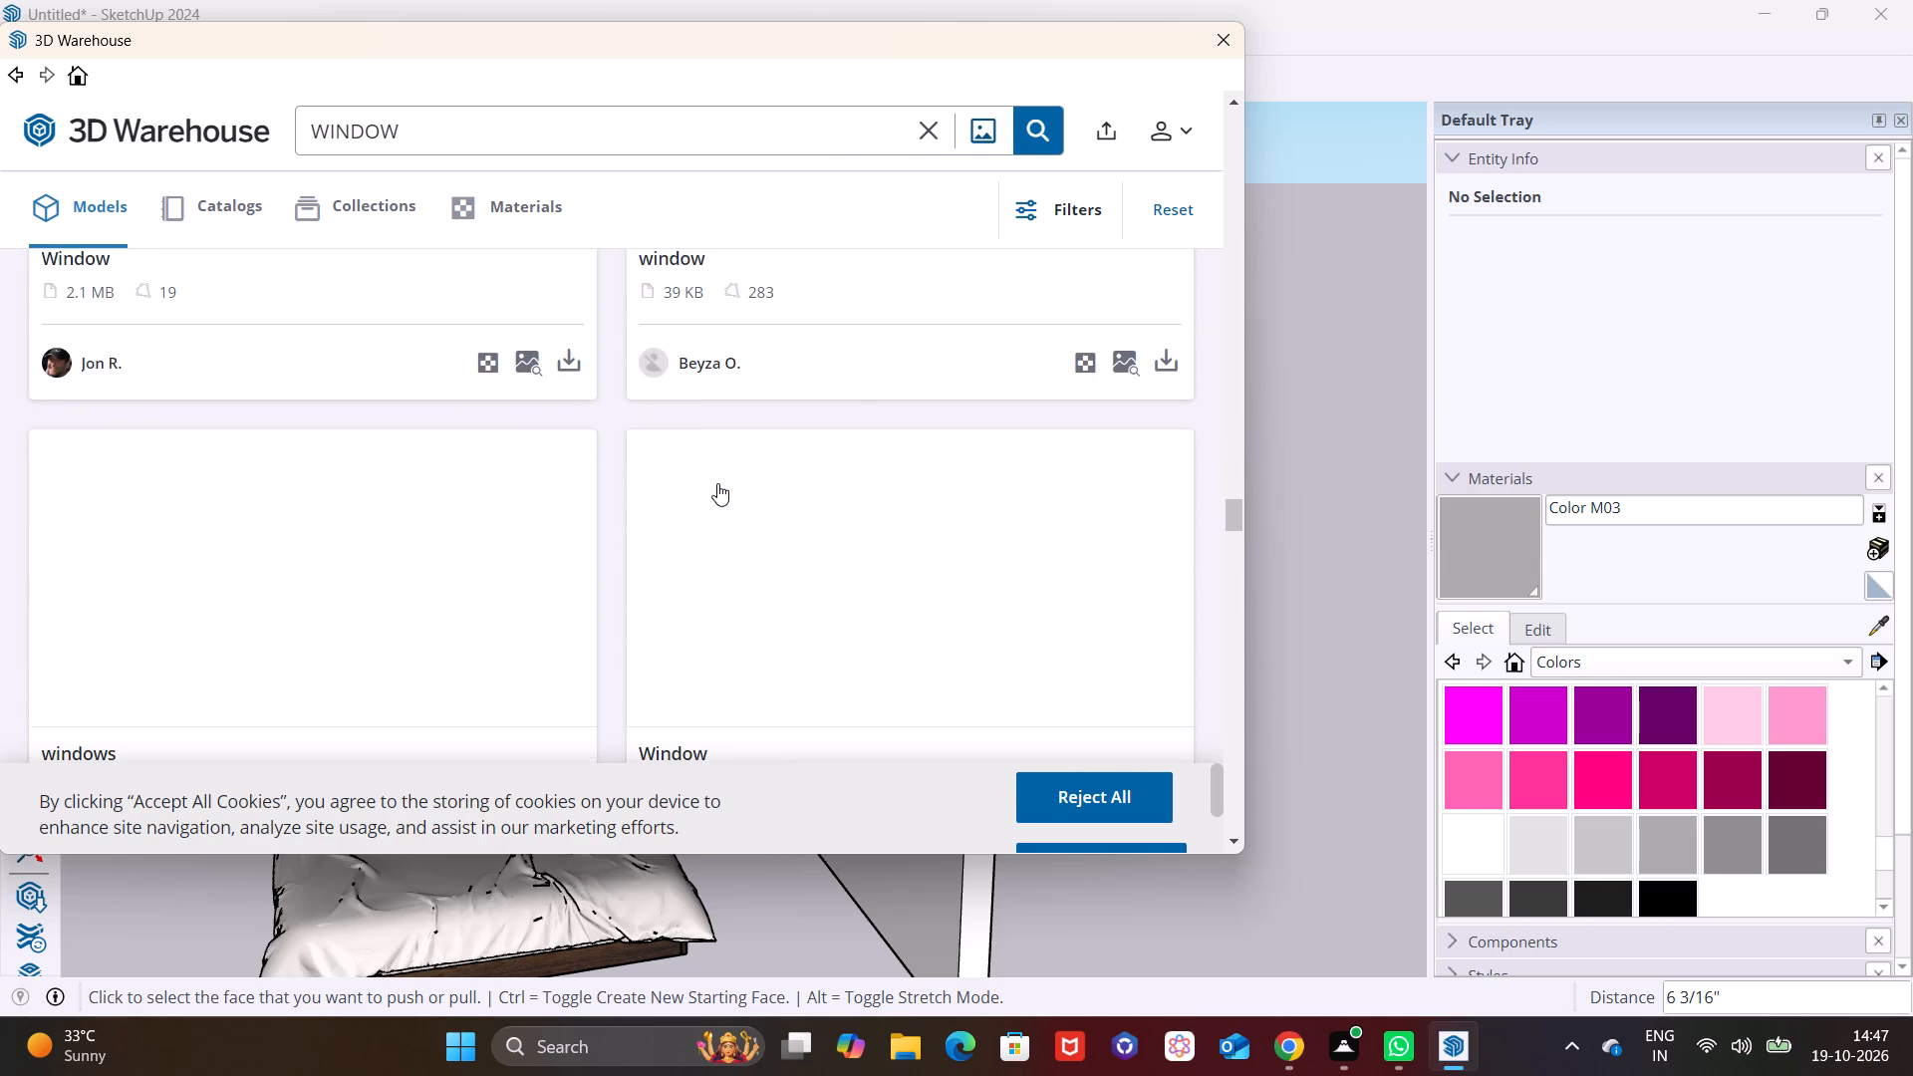
pyautogui.scroll(-9, 717, 483)
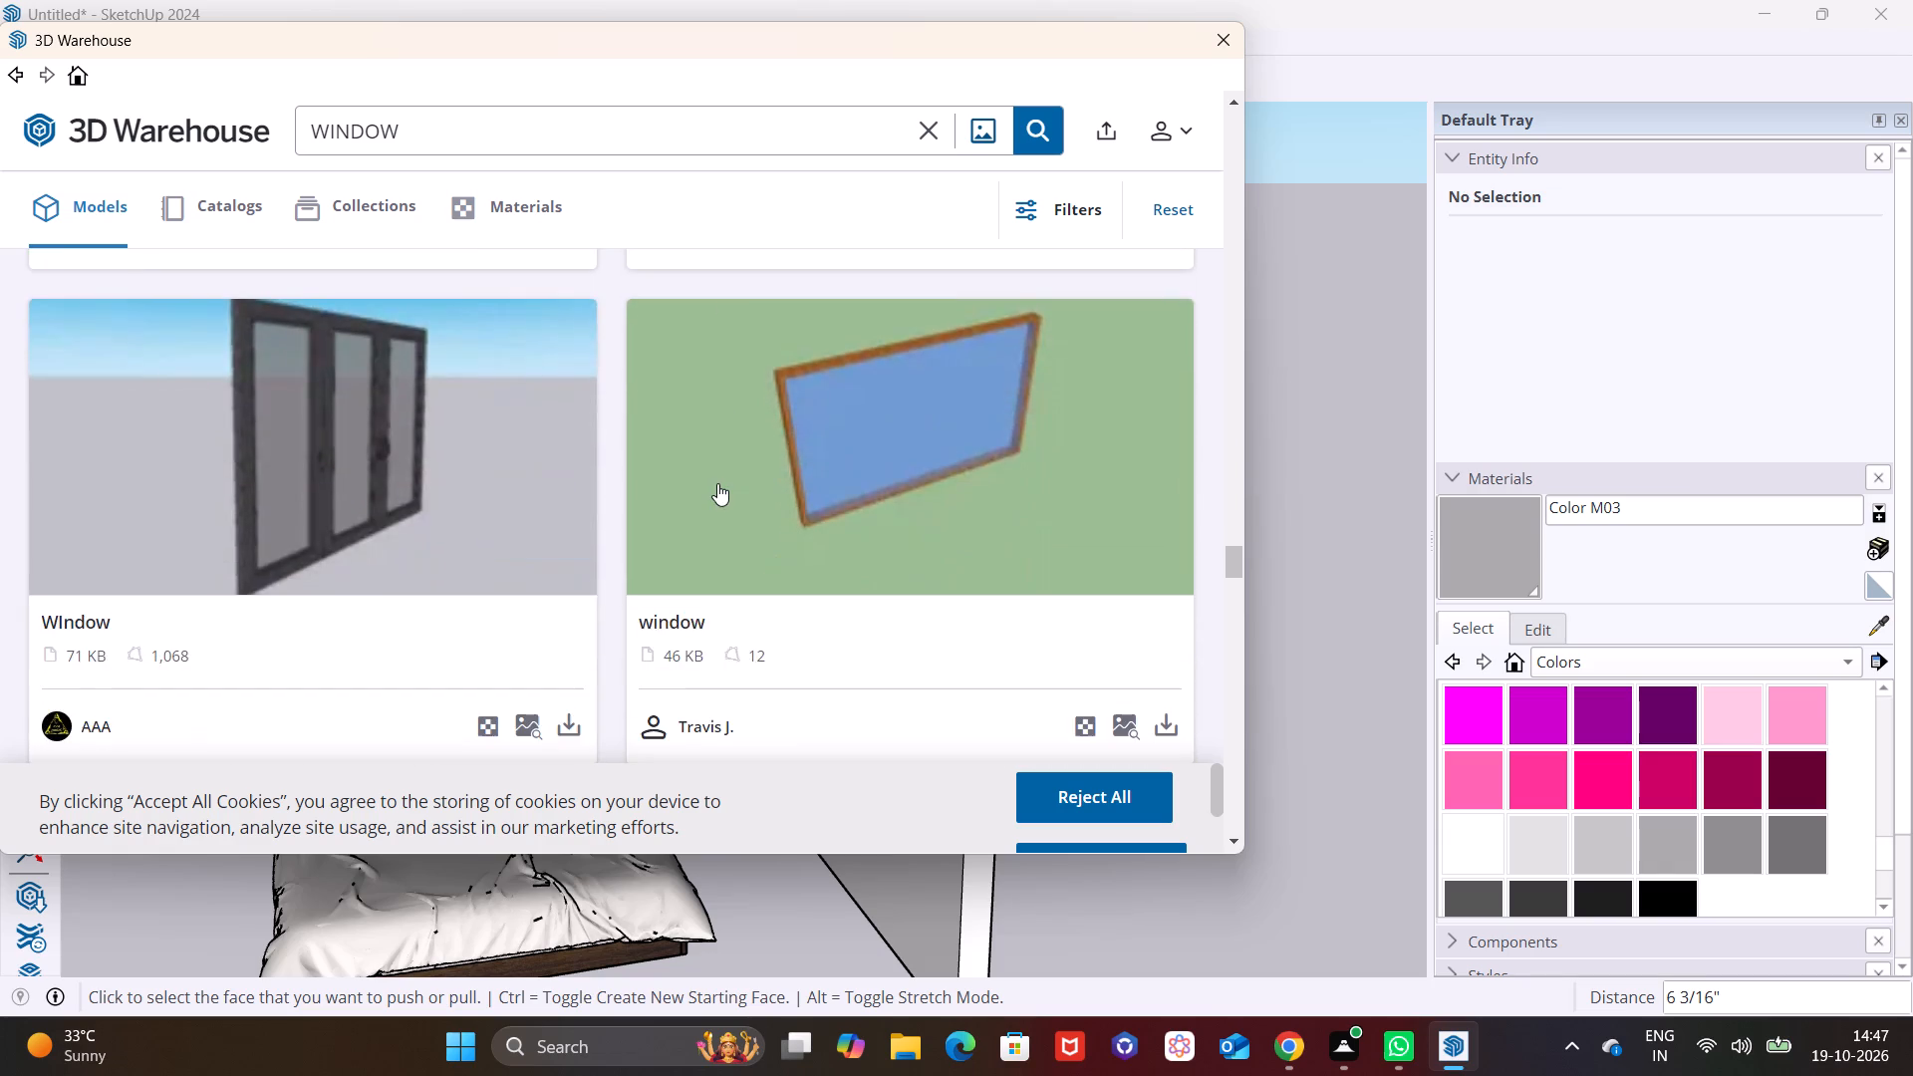
pyautogui.scroll(-9, 717, 483)
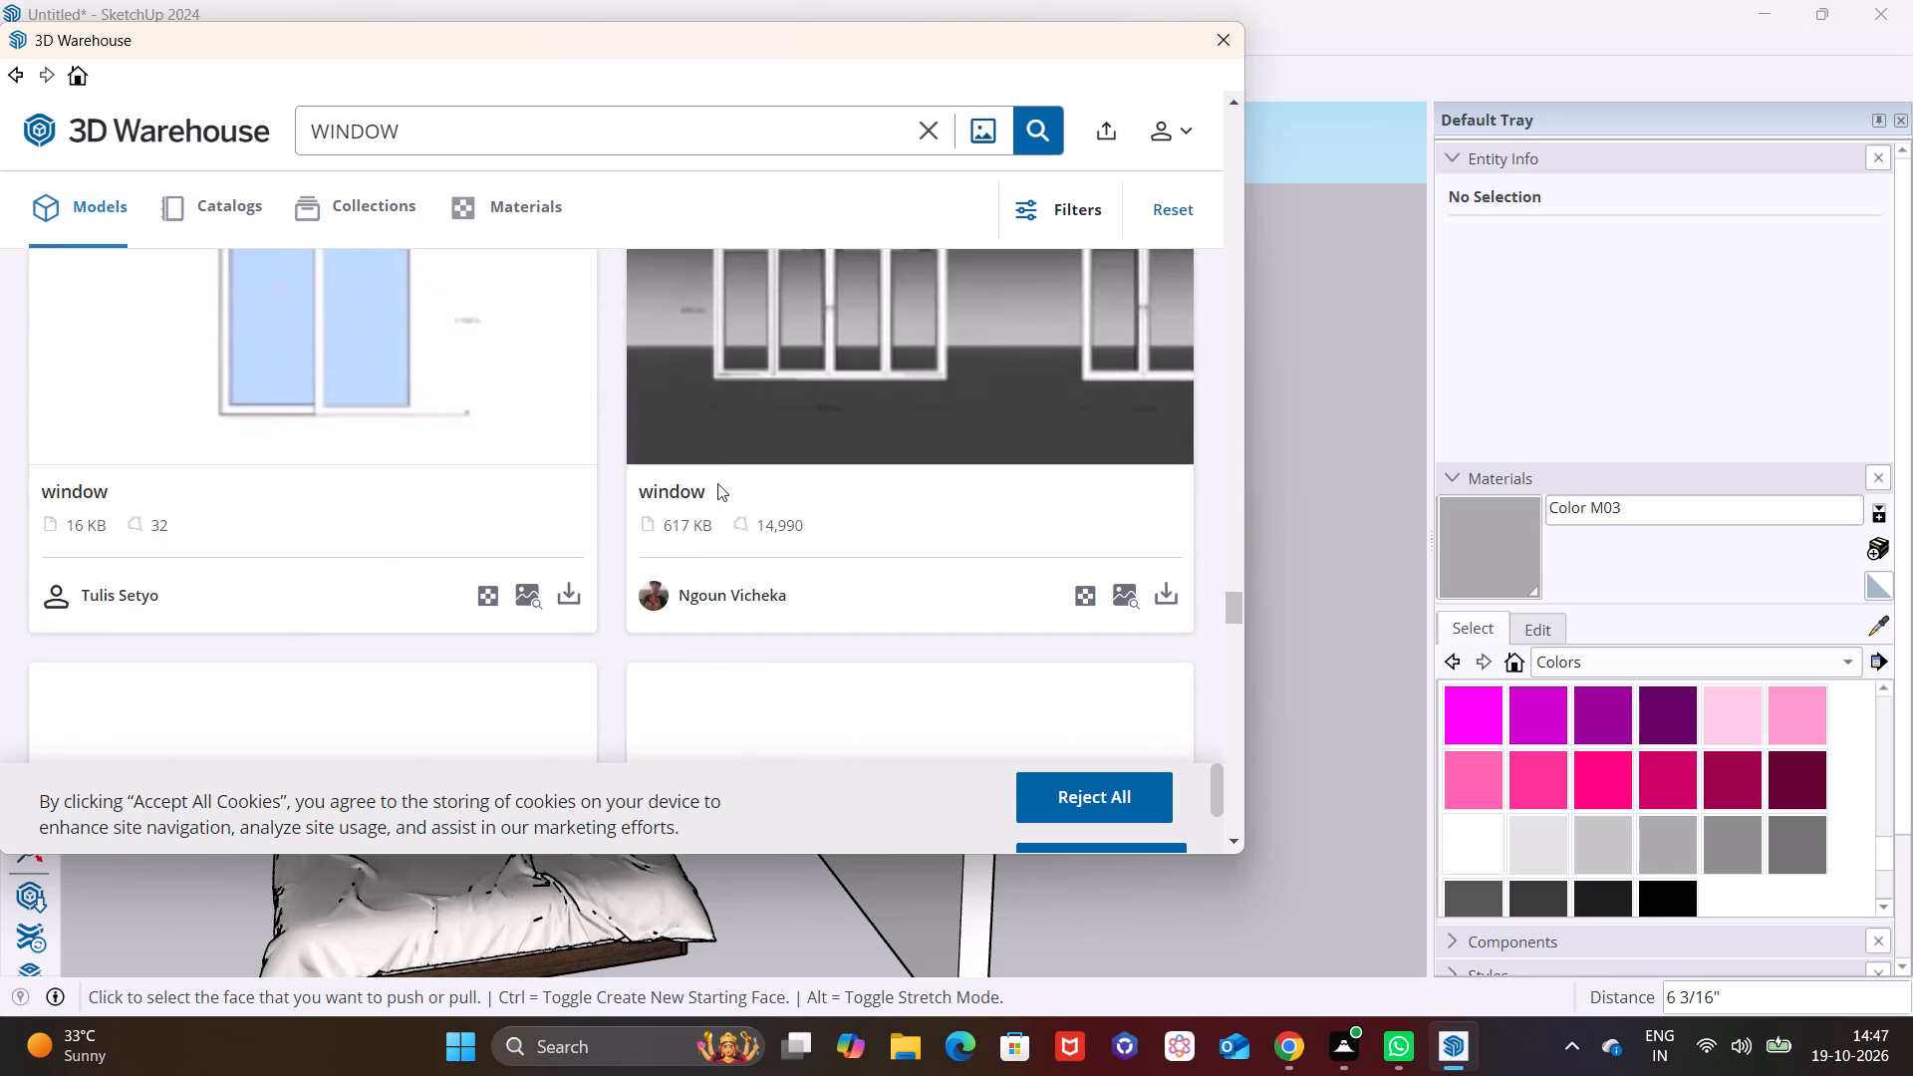
pyautogui.scroll(-20, 717, 483)
pyautogui.scroll(-9, 717, 483)
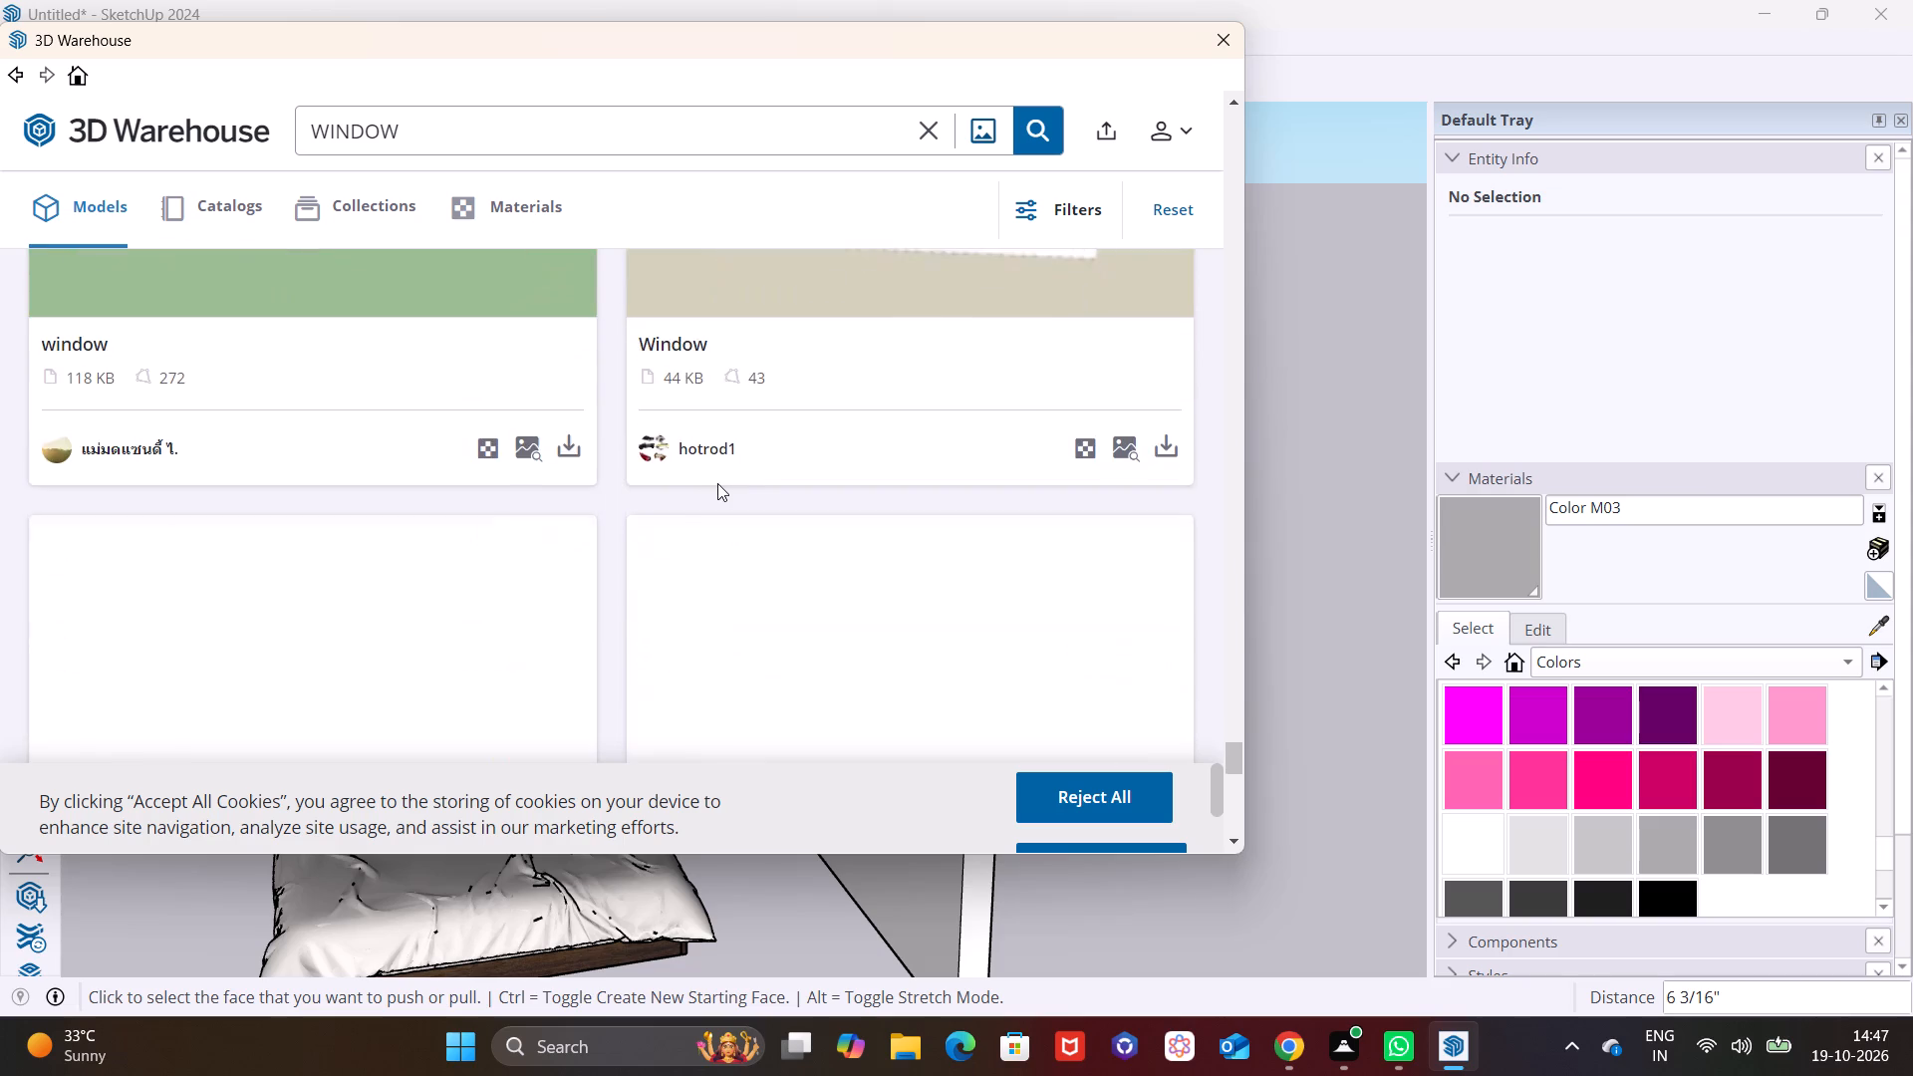
pyautogui.scroll(-11, 717, 483)
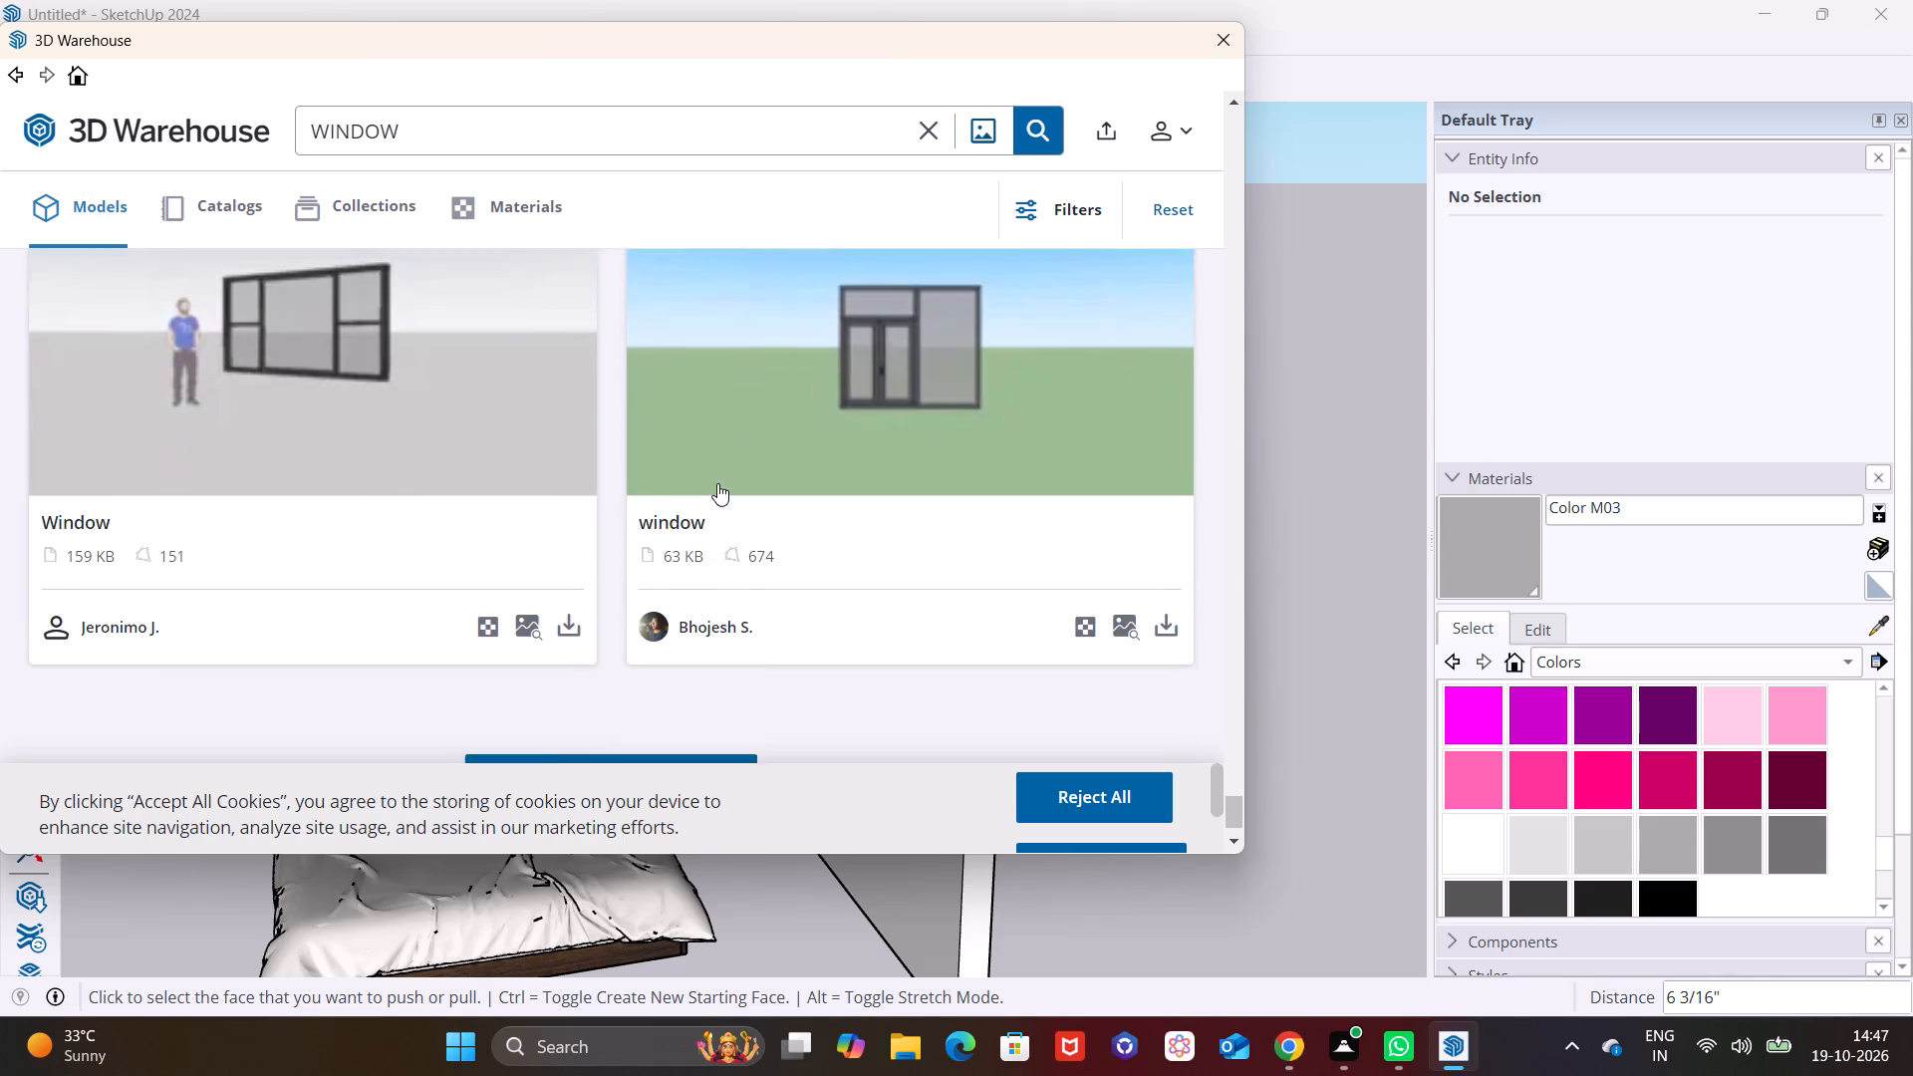
pyautogui.scroll(-3, 717, 483)
# Load more window results and examine the additional models for a suitable design.
pyautogui.moveTo(647, 672); pyautogui.dragTo(661, 653)
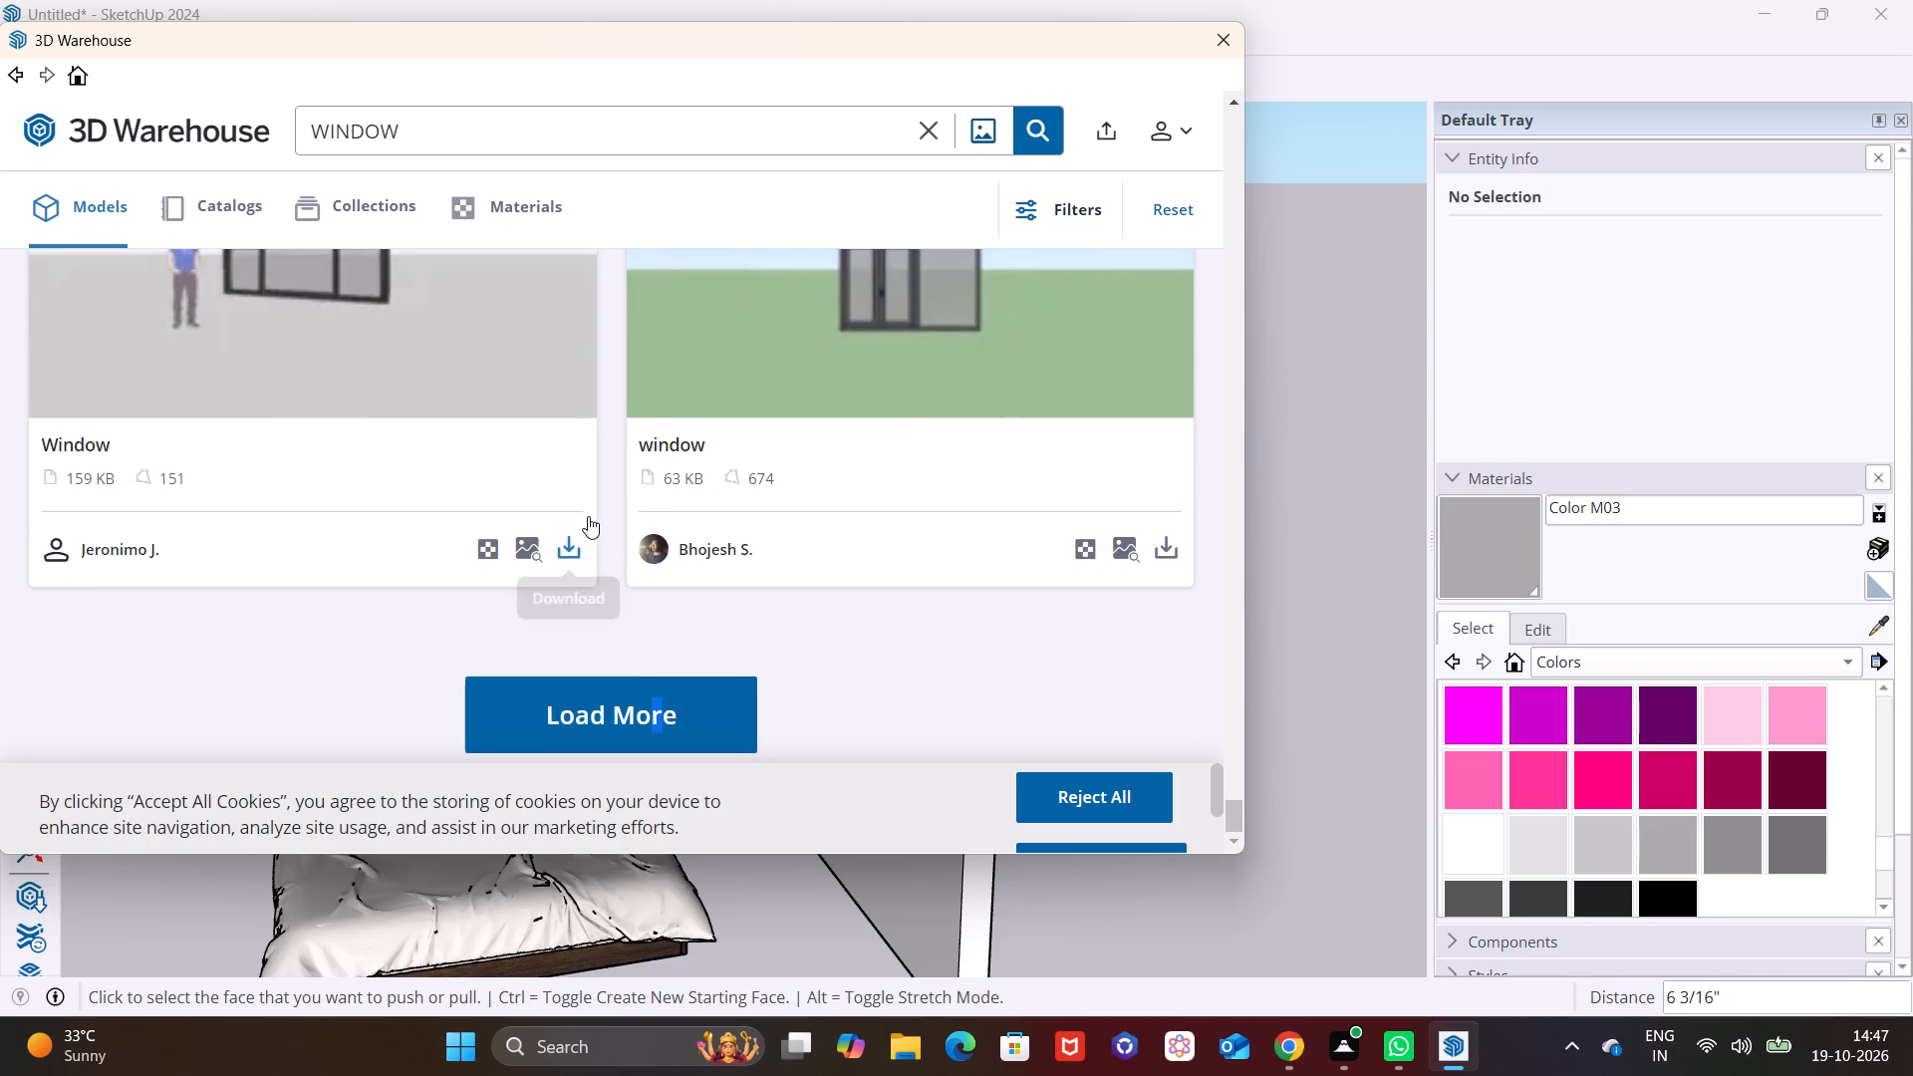
pyautogui.click(689, 720)
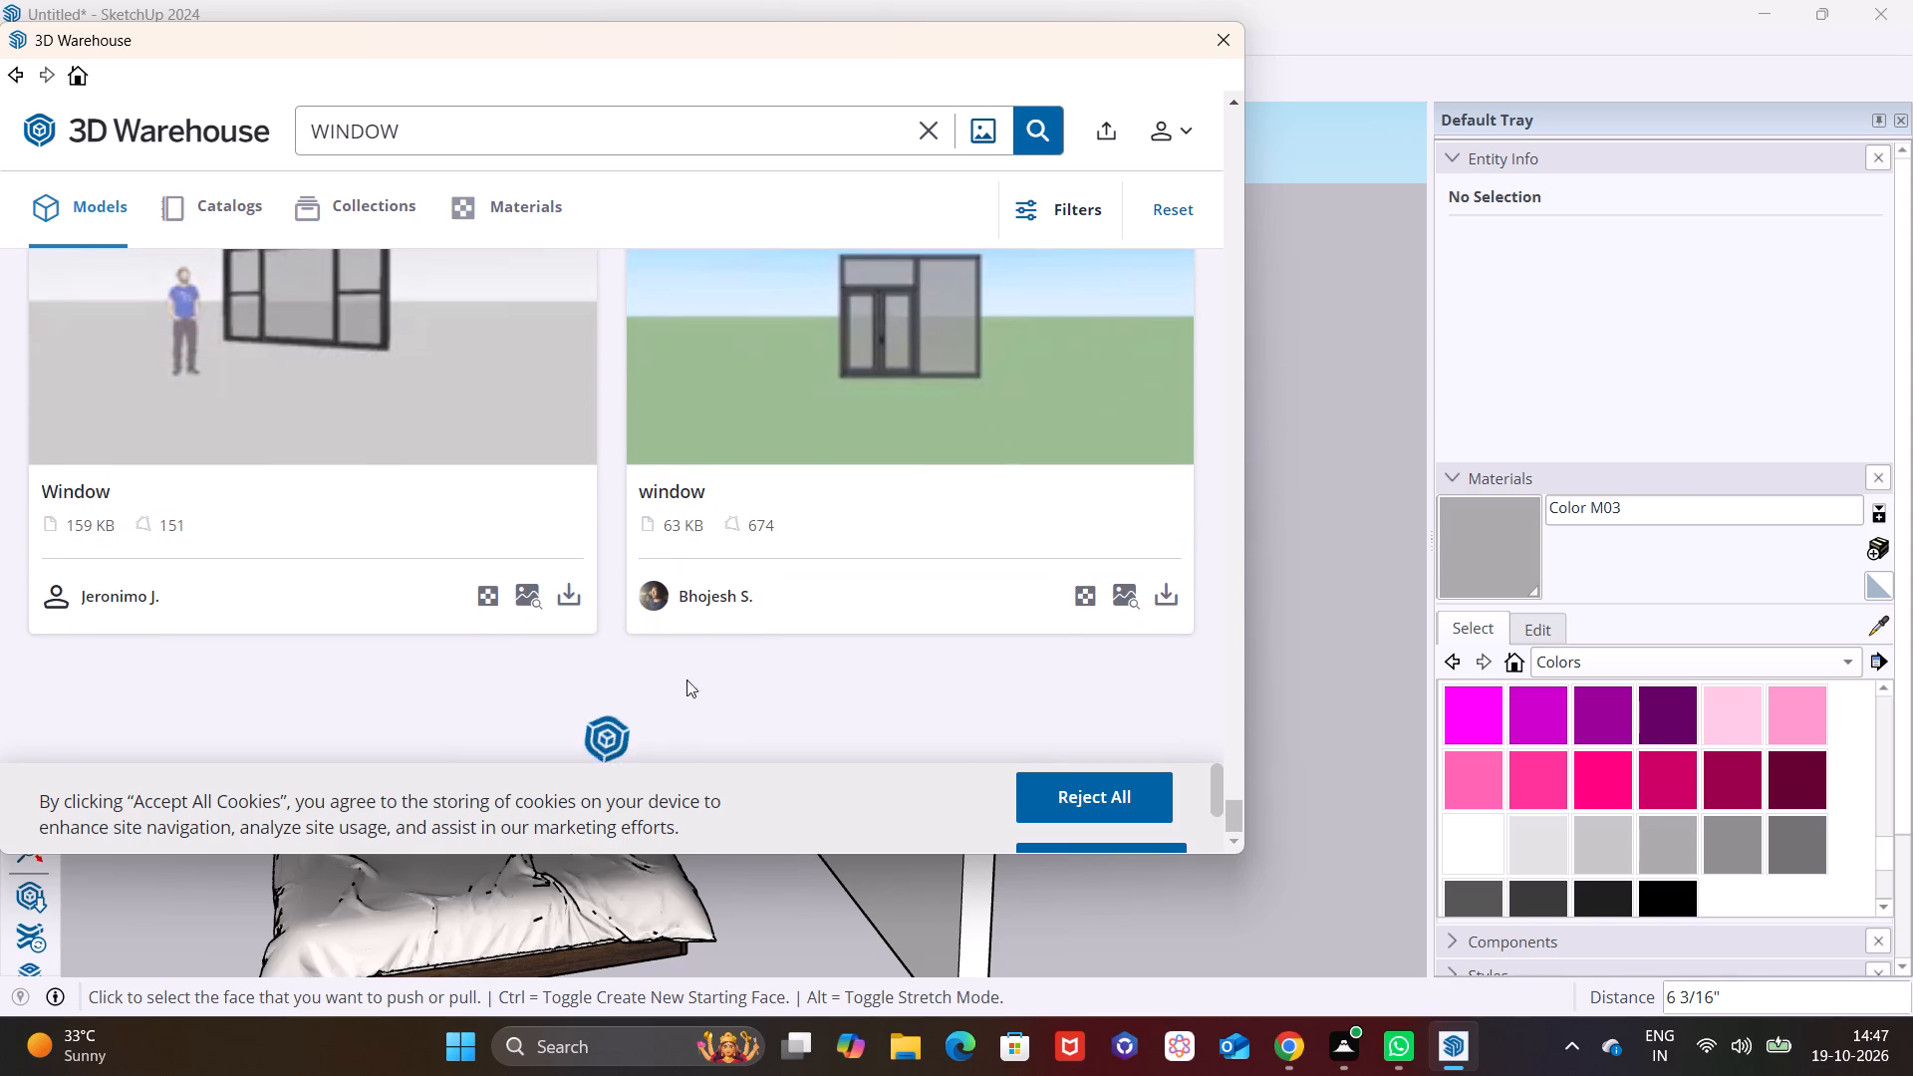
pyautogui.scroll(-3, 768, 595)
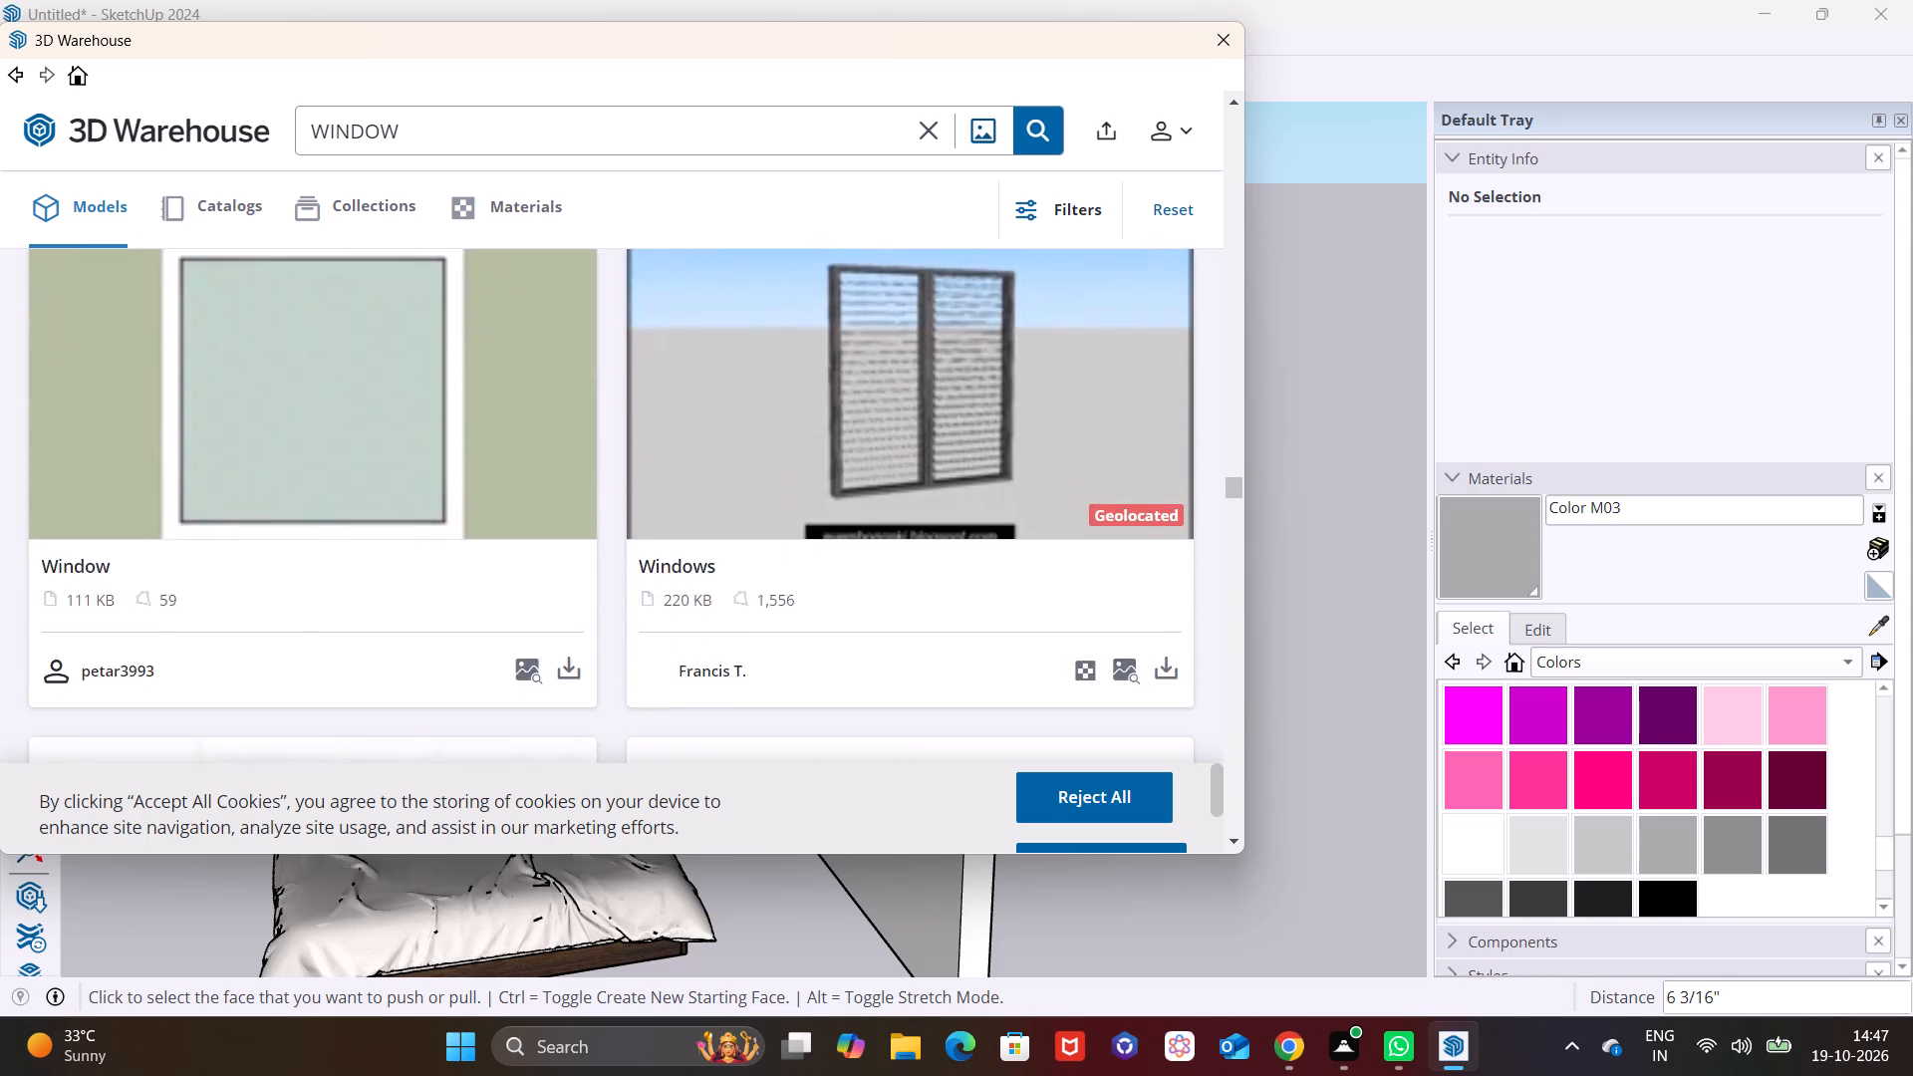
pyautogui.scroll(-14, 768, 595)
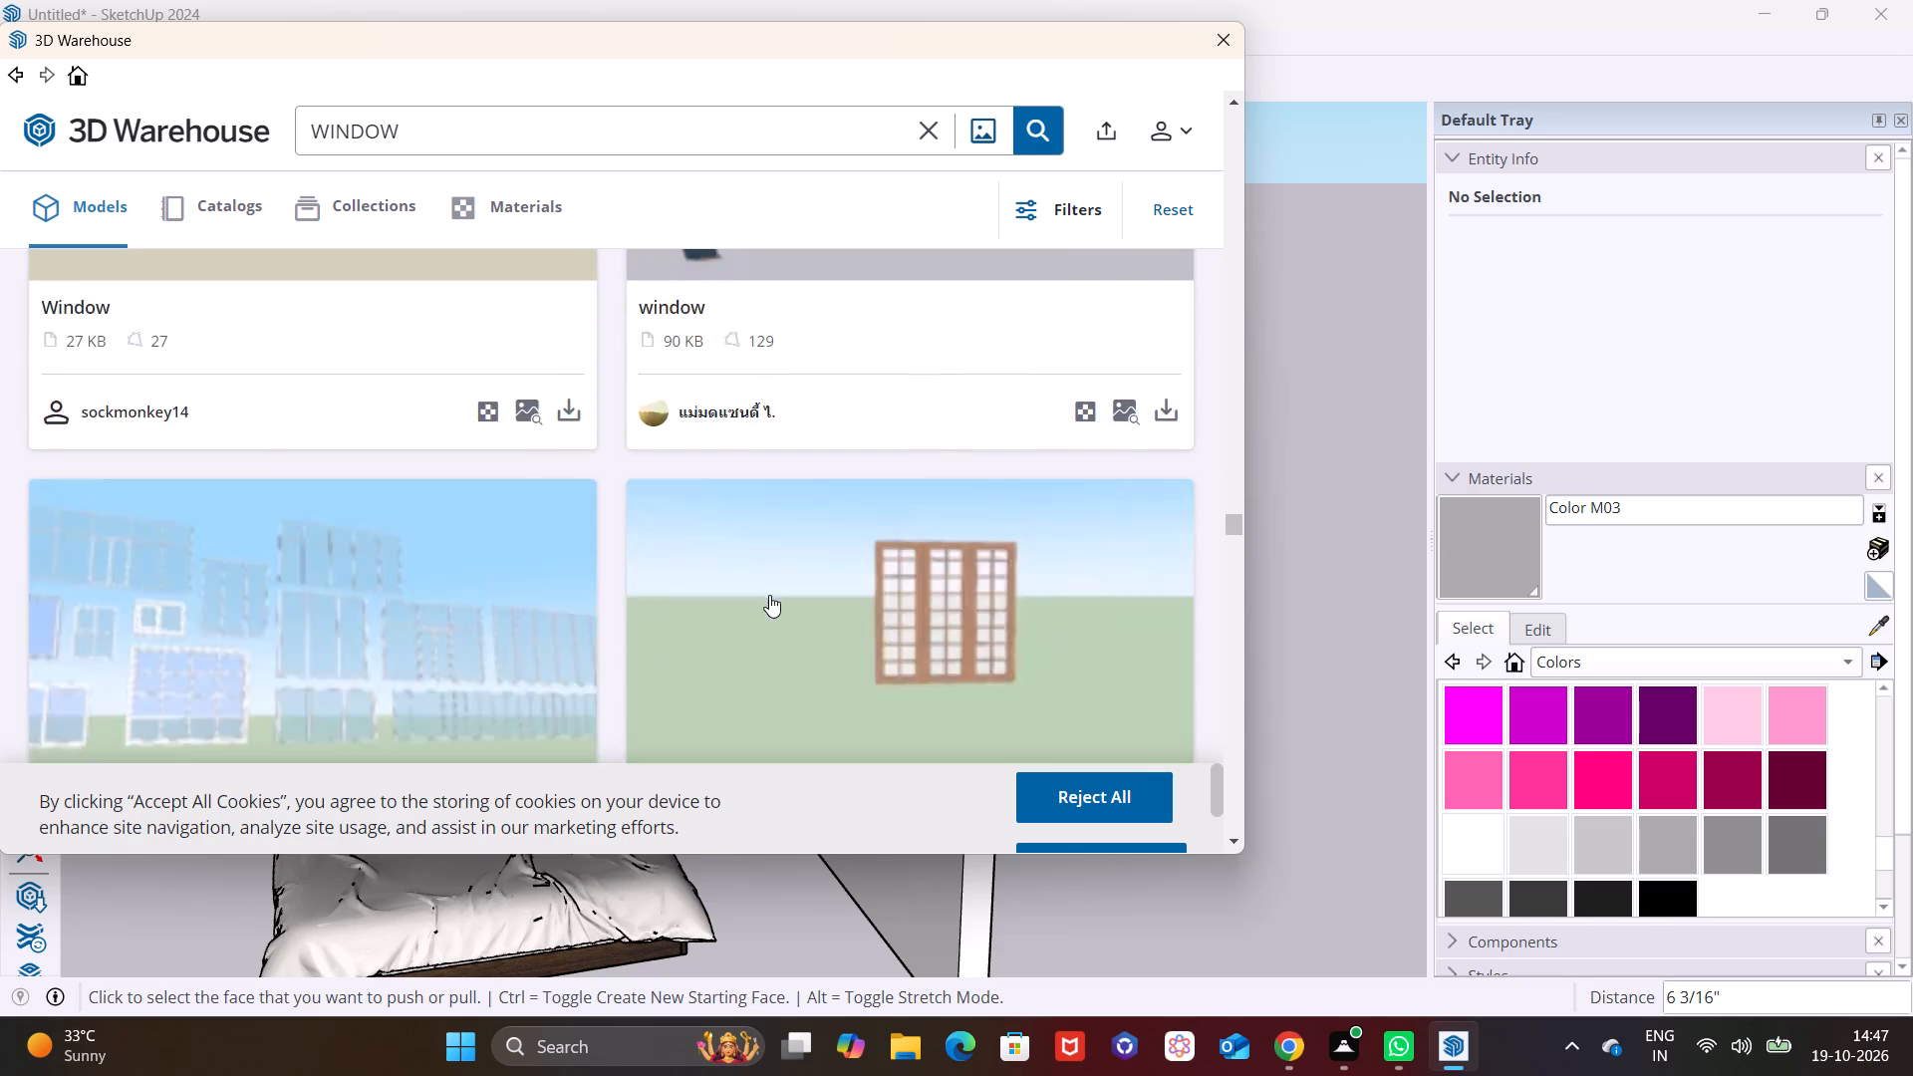
pyautogui.scroll(-12, 769, 595)
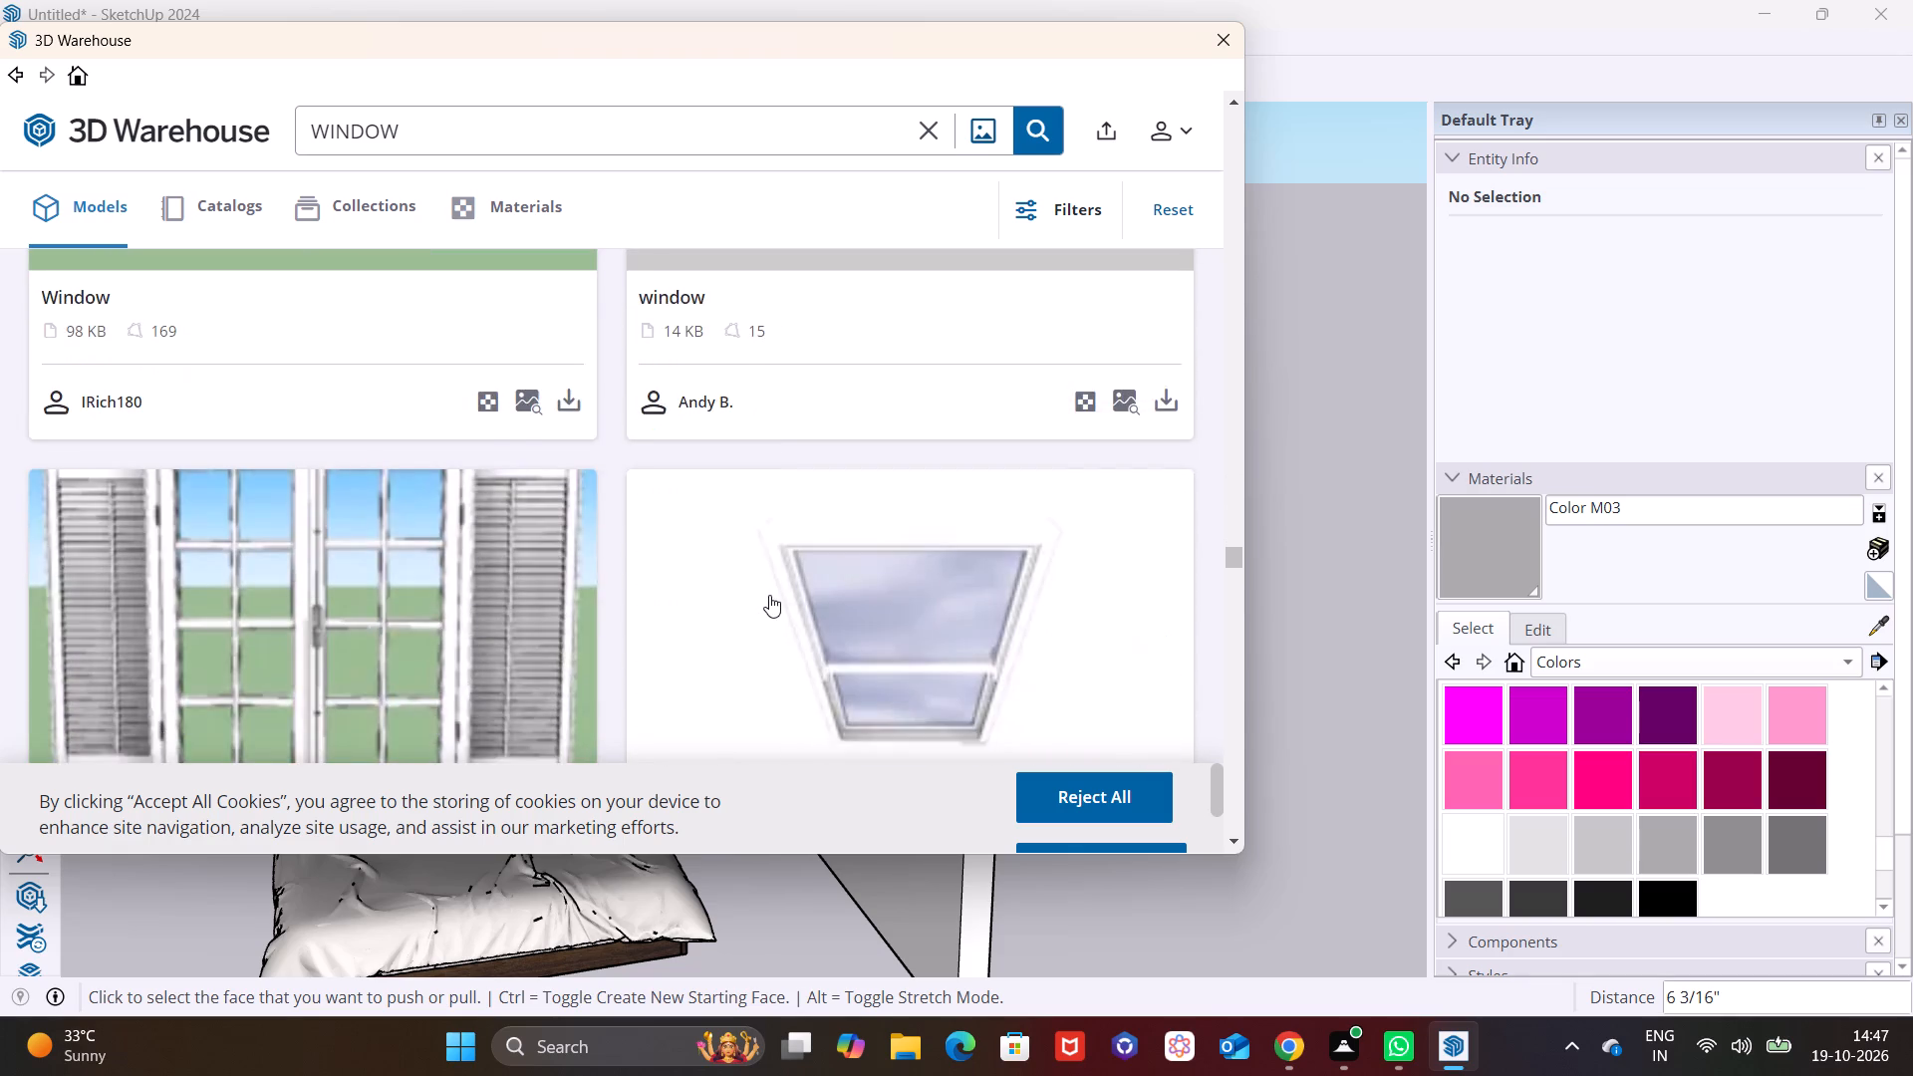
pyautogui.scroll(-13, 769, 595)
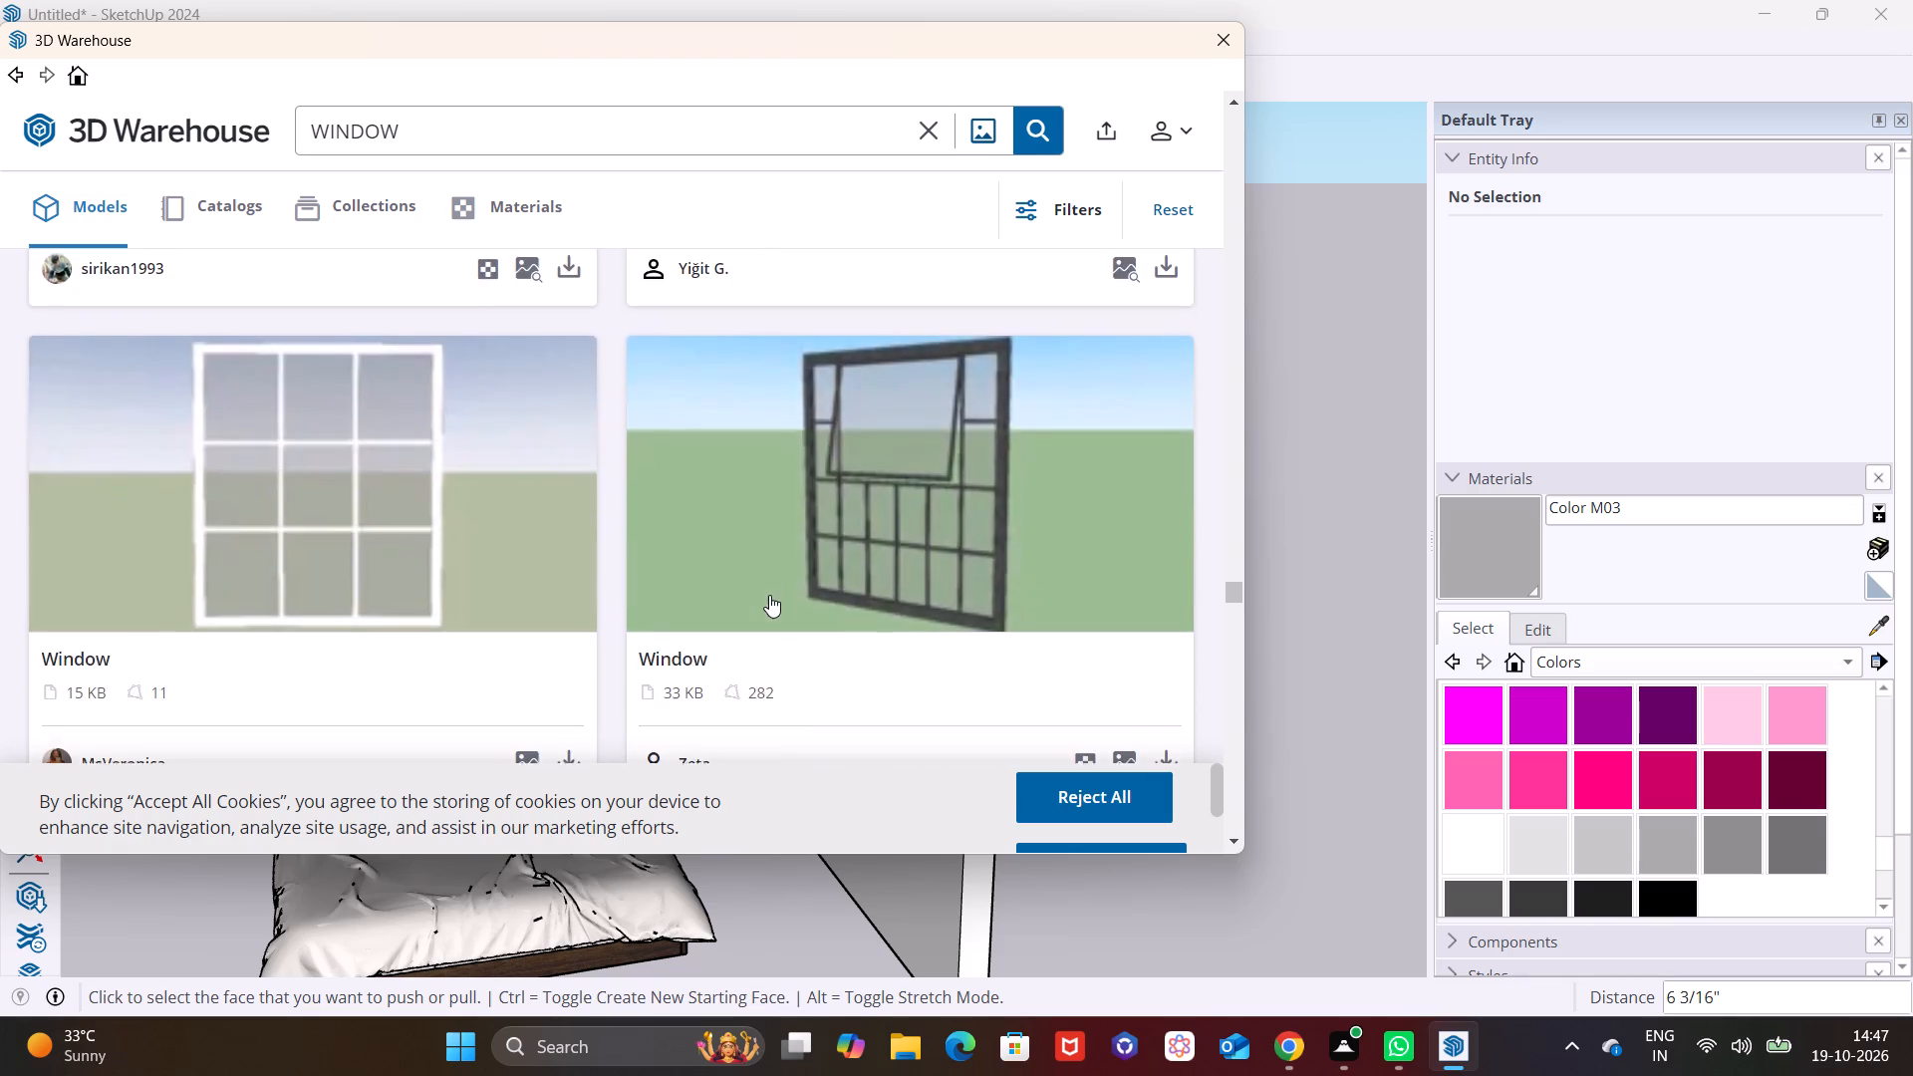
pyautogui.scroll(-11, 769, 595)
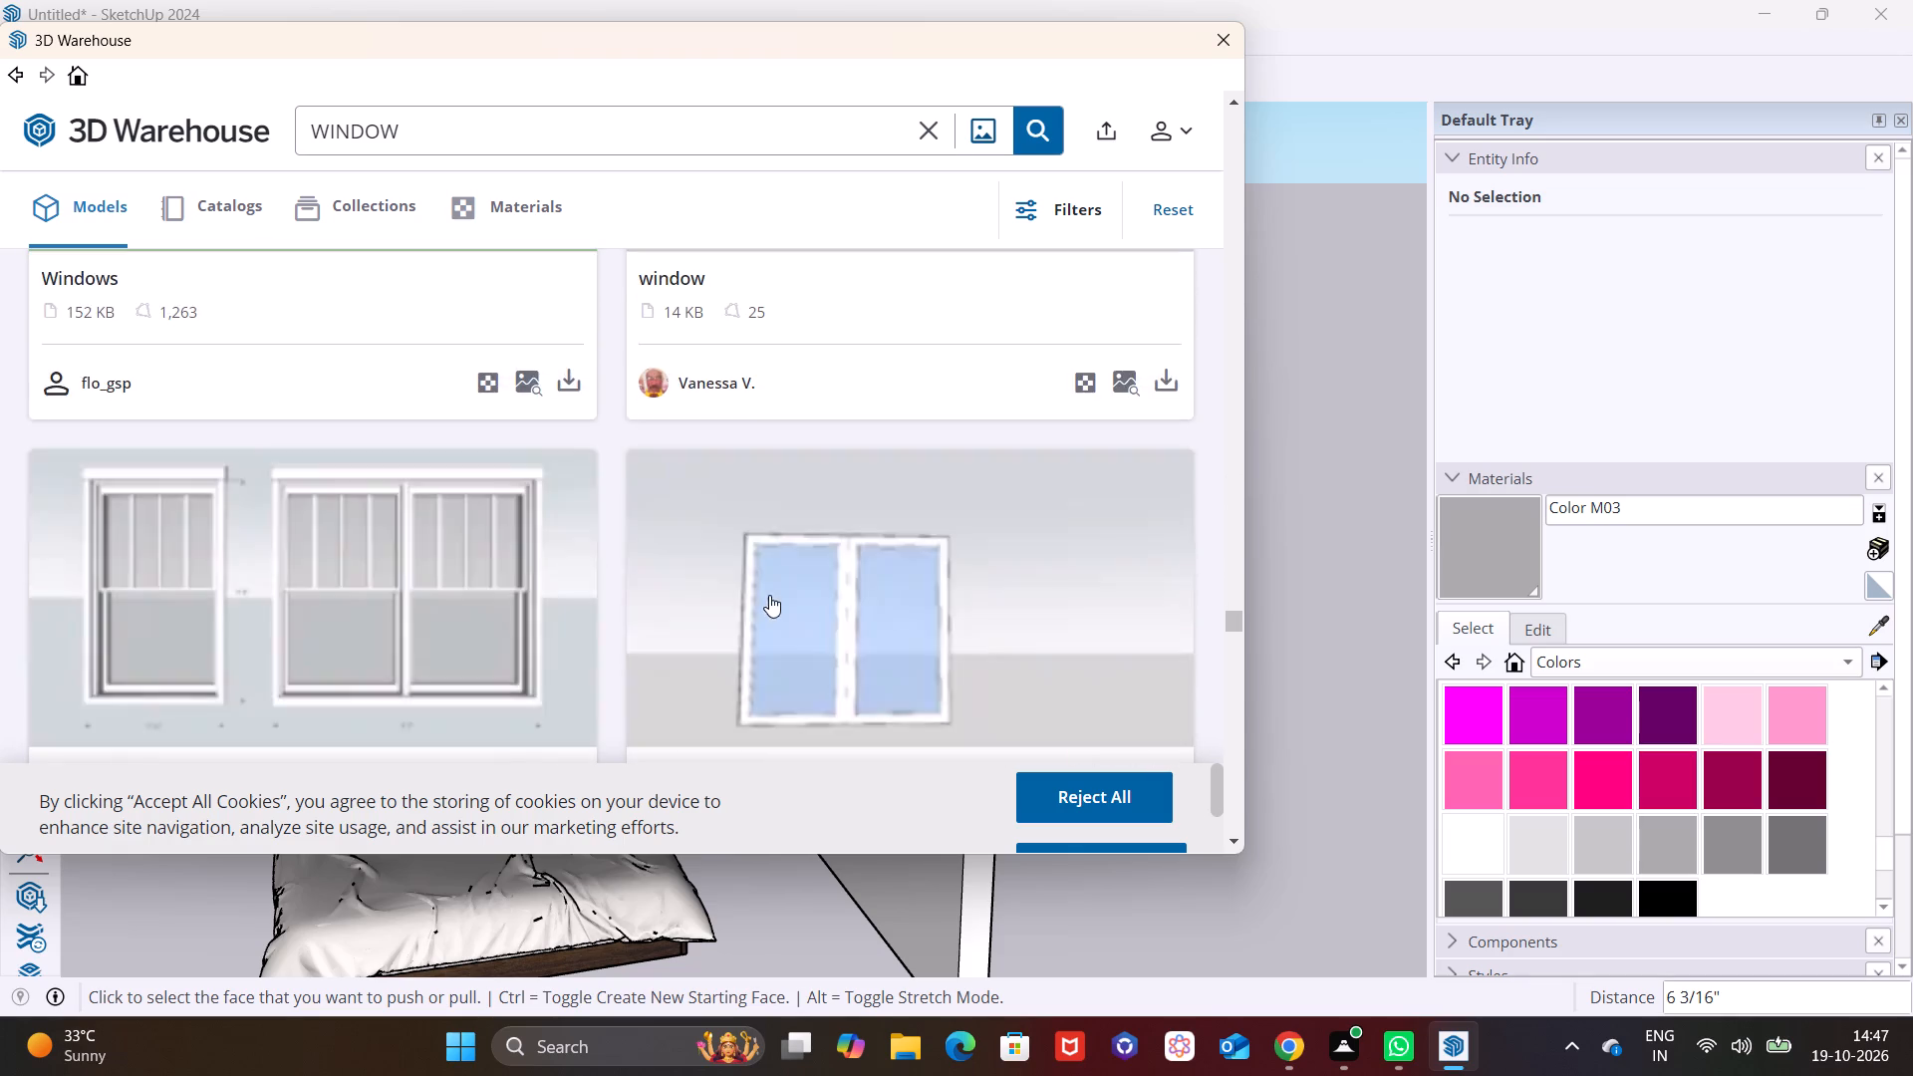
pyautogui.scroll(-12, 769, 595)
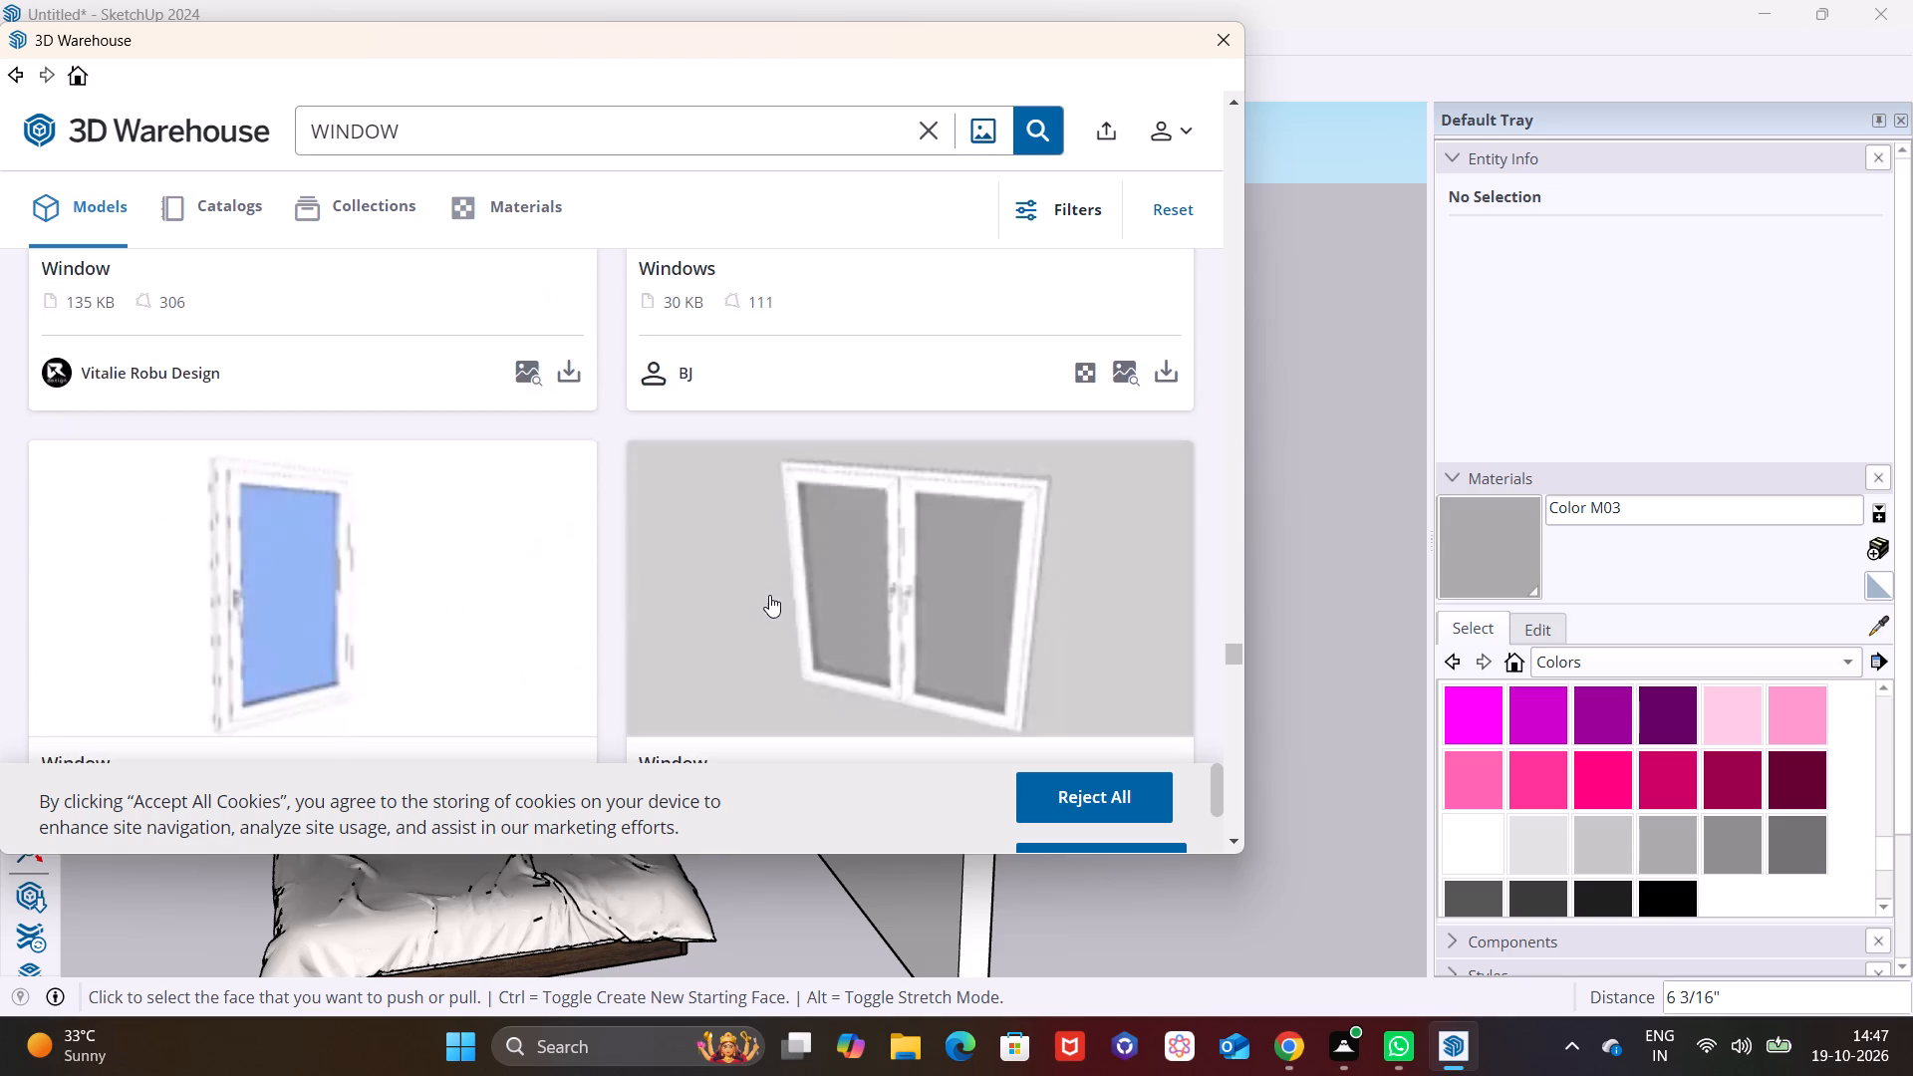
pyautogui.scroll(-13, 769, 595)
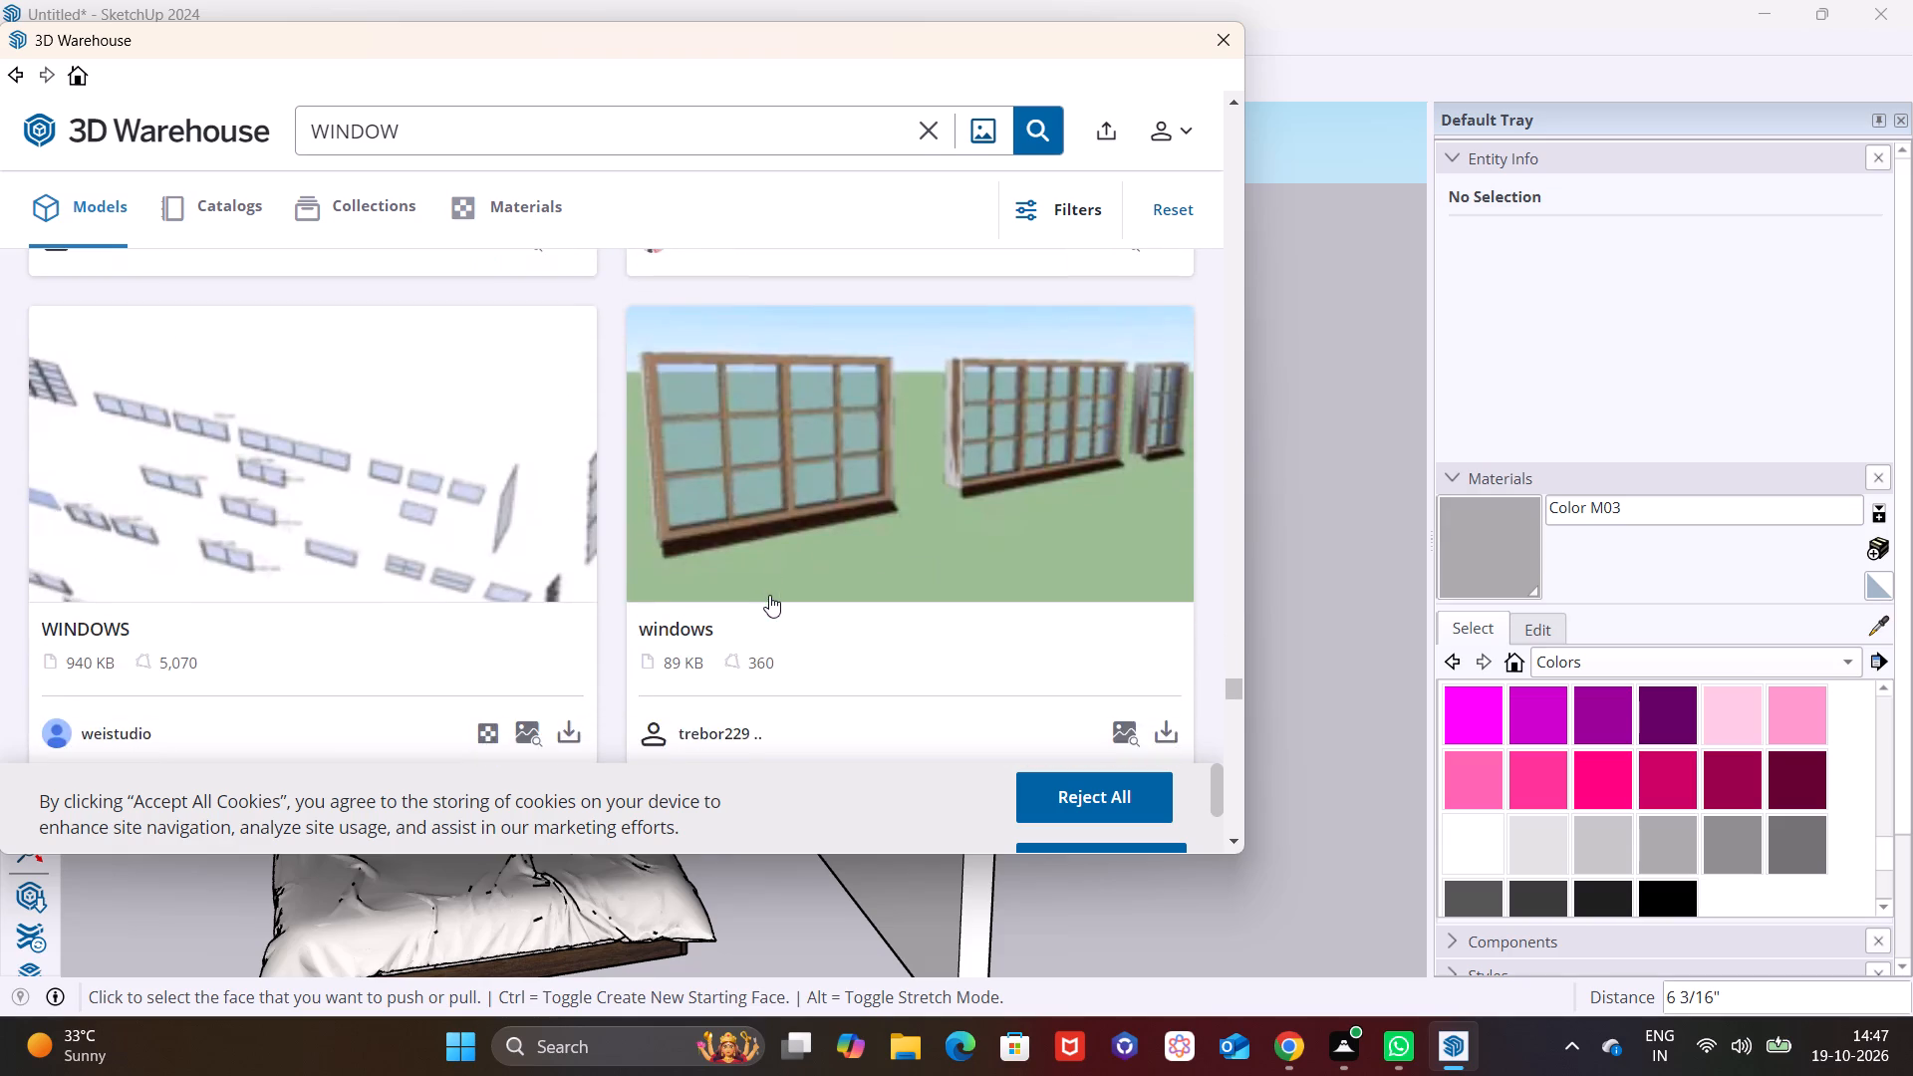
pyautogui.scroll(-14, 769, 595)
pyautogui.scroll(20, 793, 572)
pyautogui.scroll(15, 793, 572)
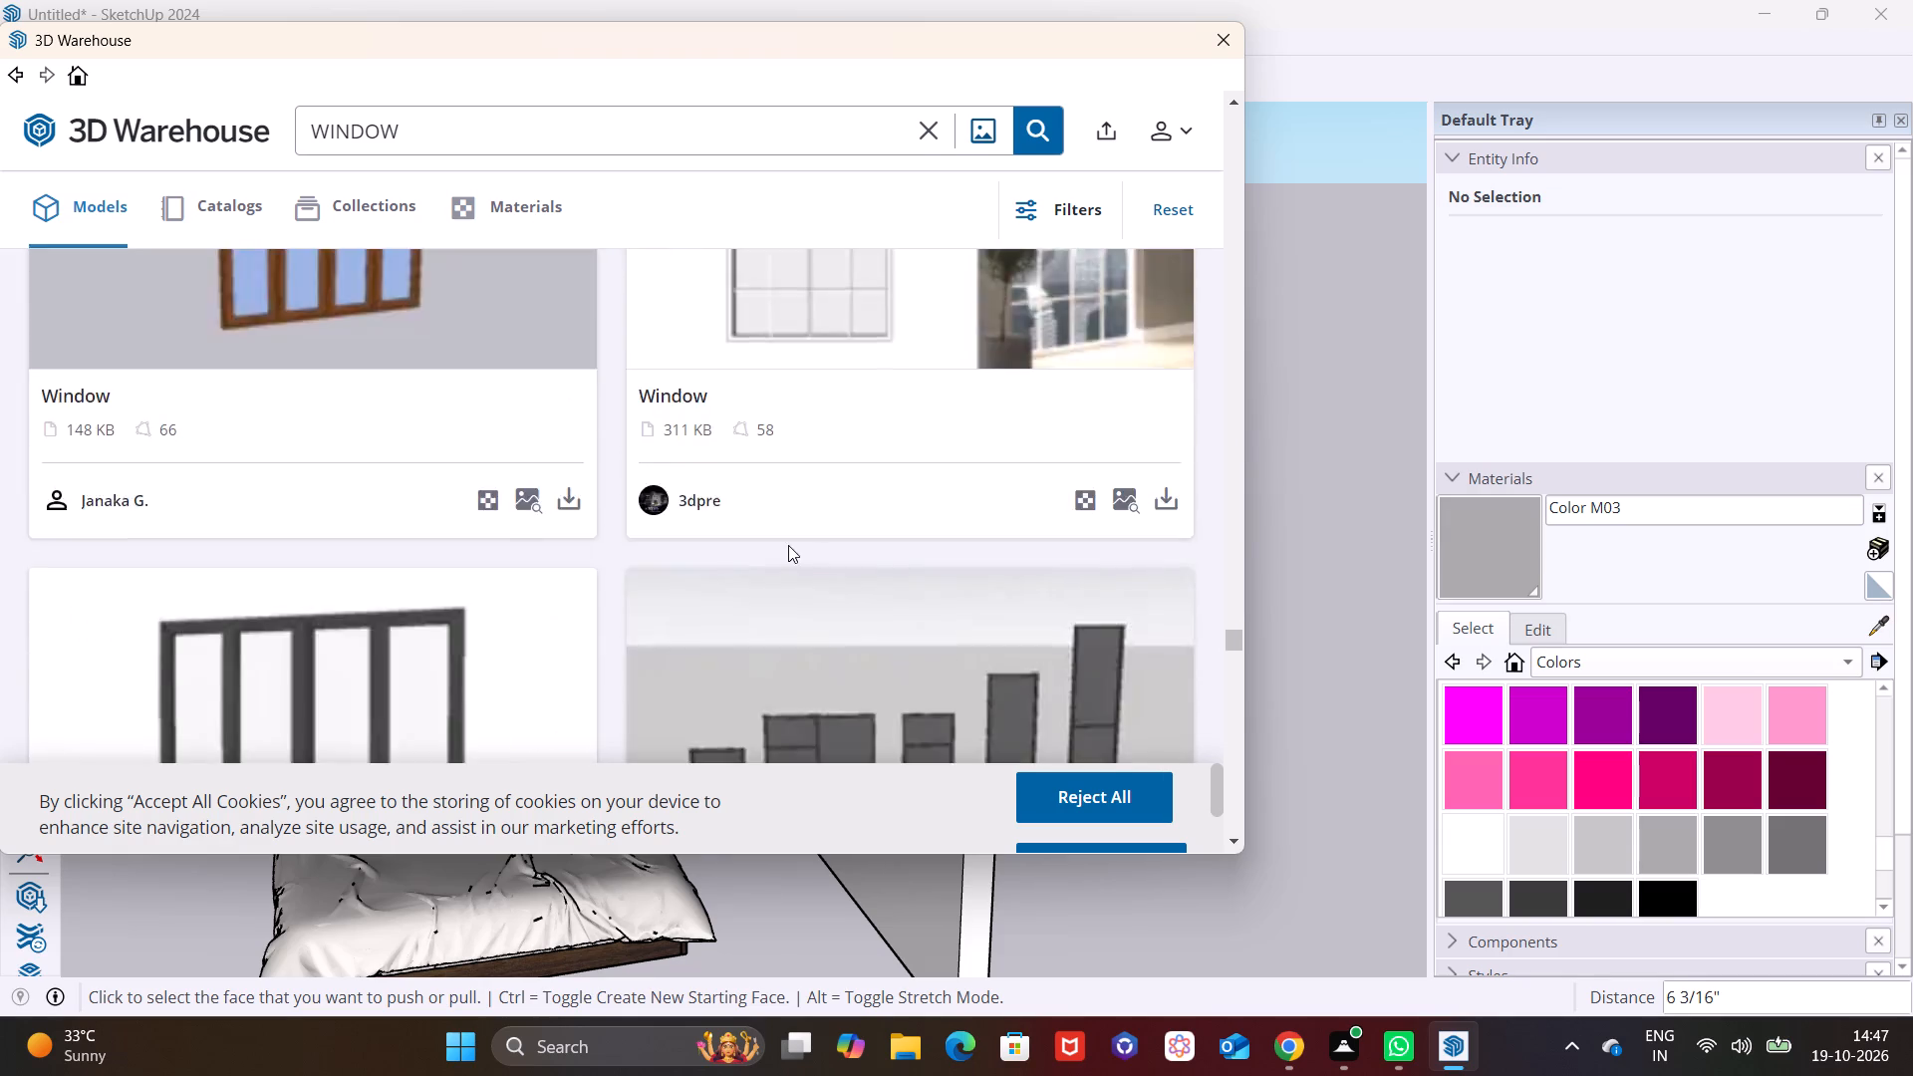
pyautogui.scroll(20, 788, 545)
pyautogui.scroll(8, 788, 545)
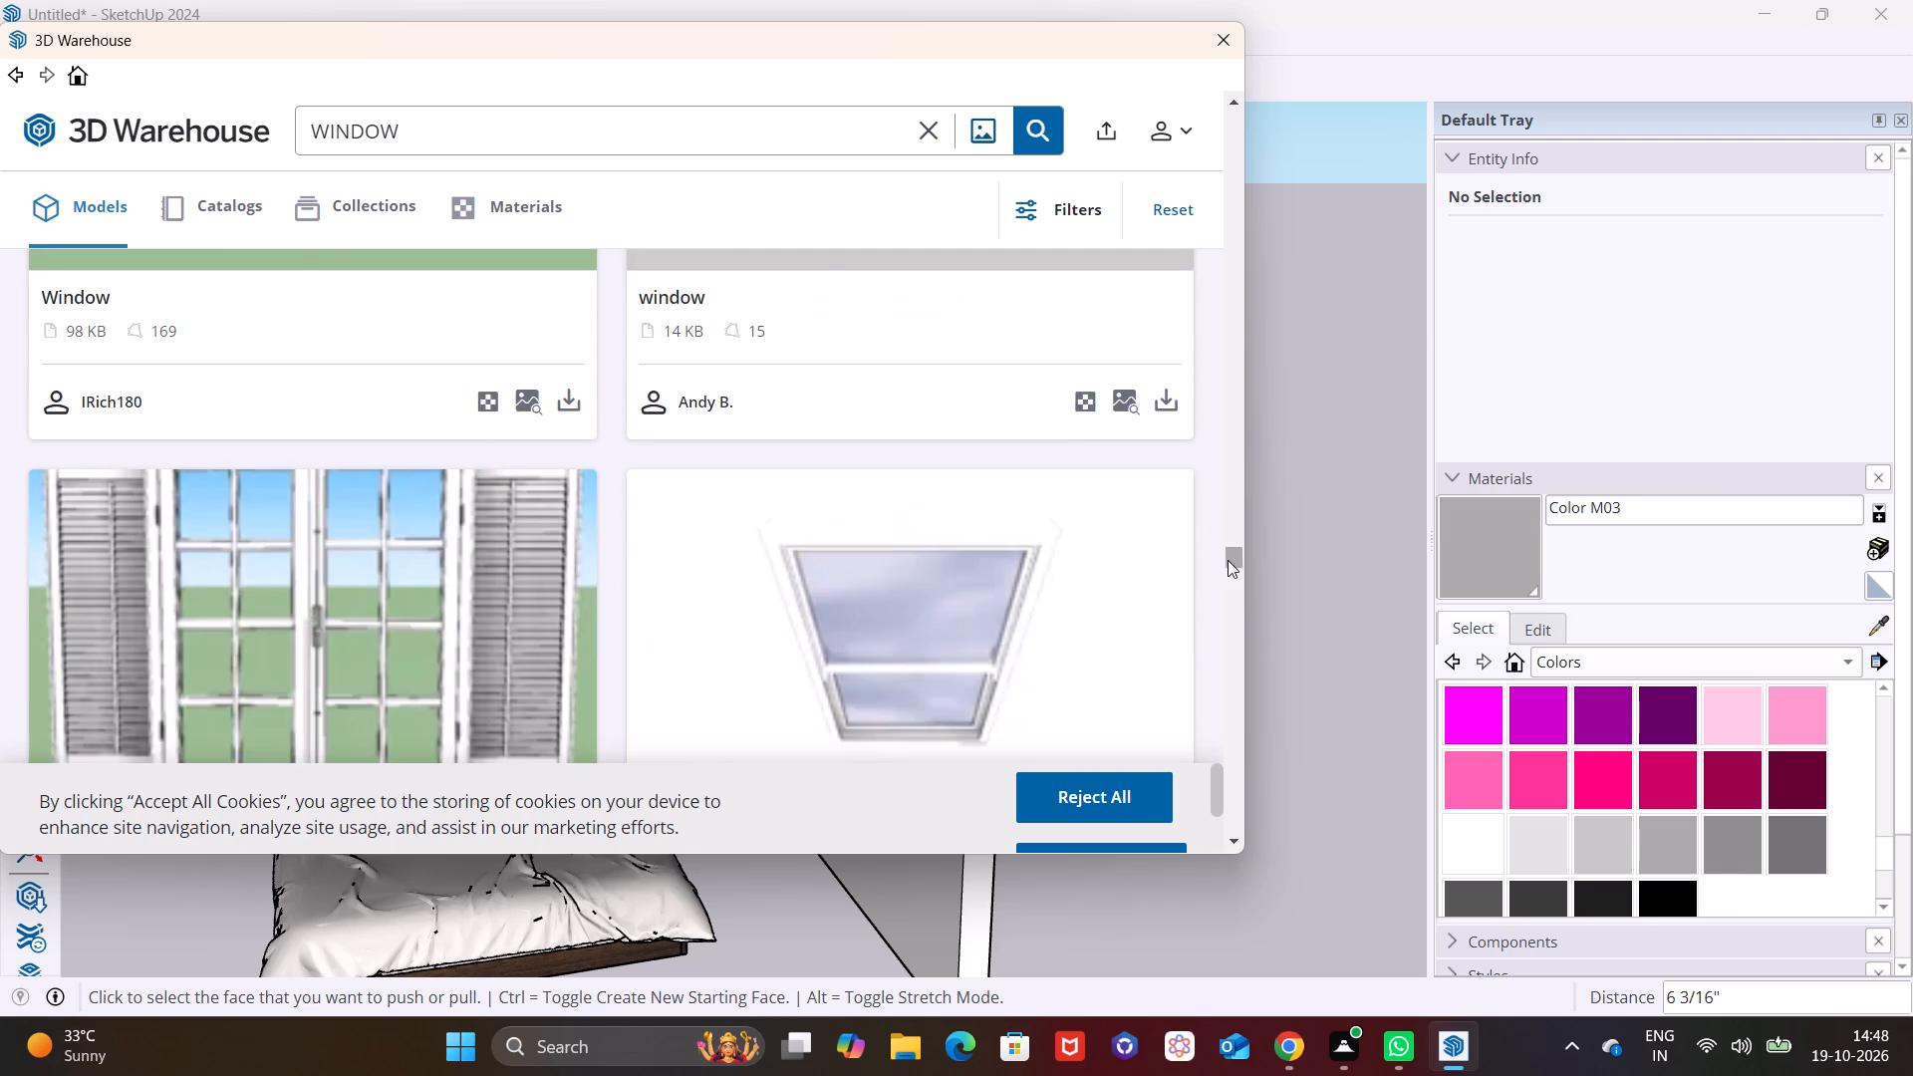
# Download the Sliding Window live component from SketchUp Content Library into the model and place it just outside the side wall.
pyautogui.moveTo(1229, 560); pyautogui.dragTo(1174, 153)
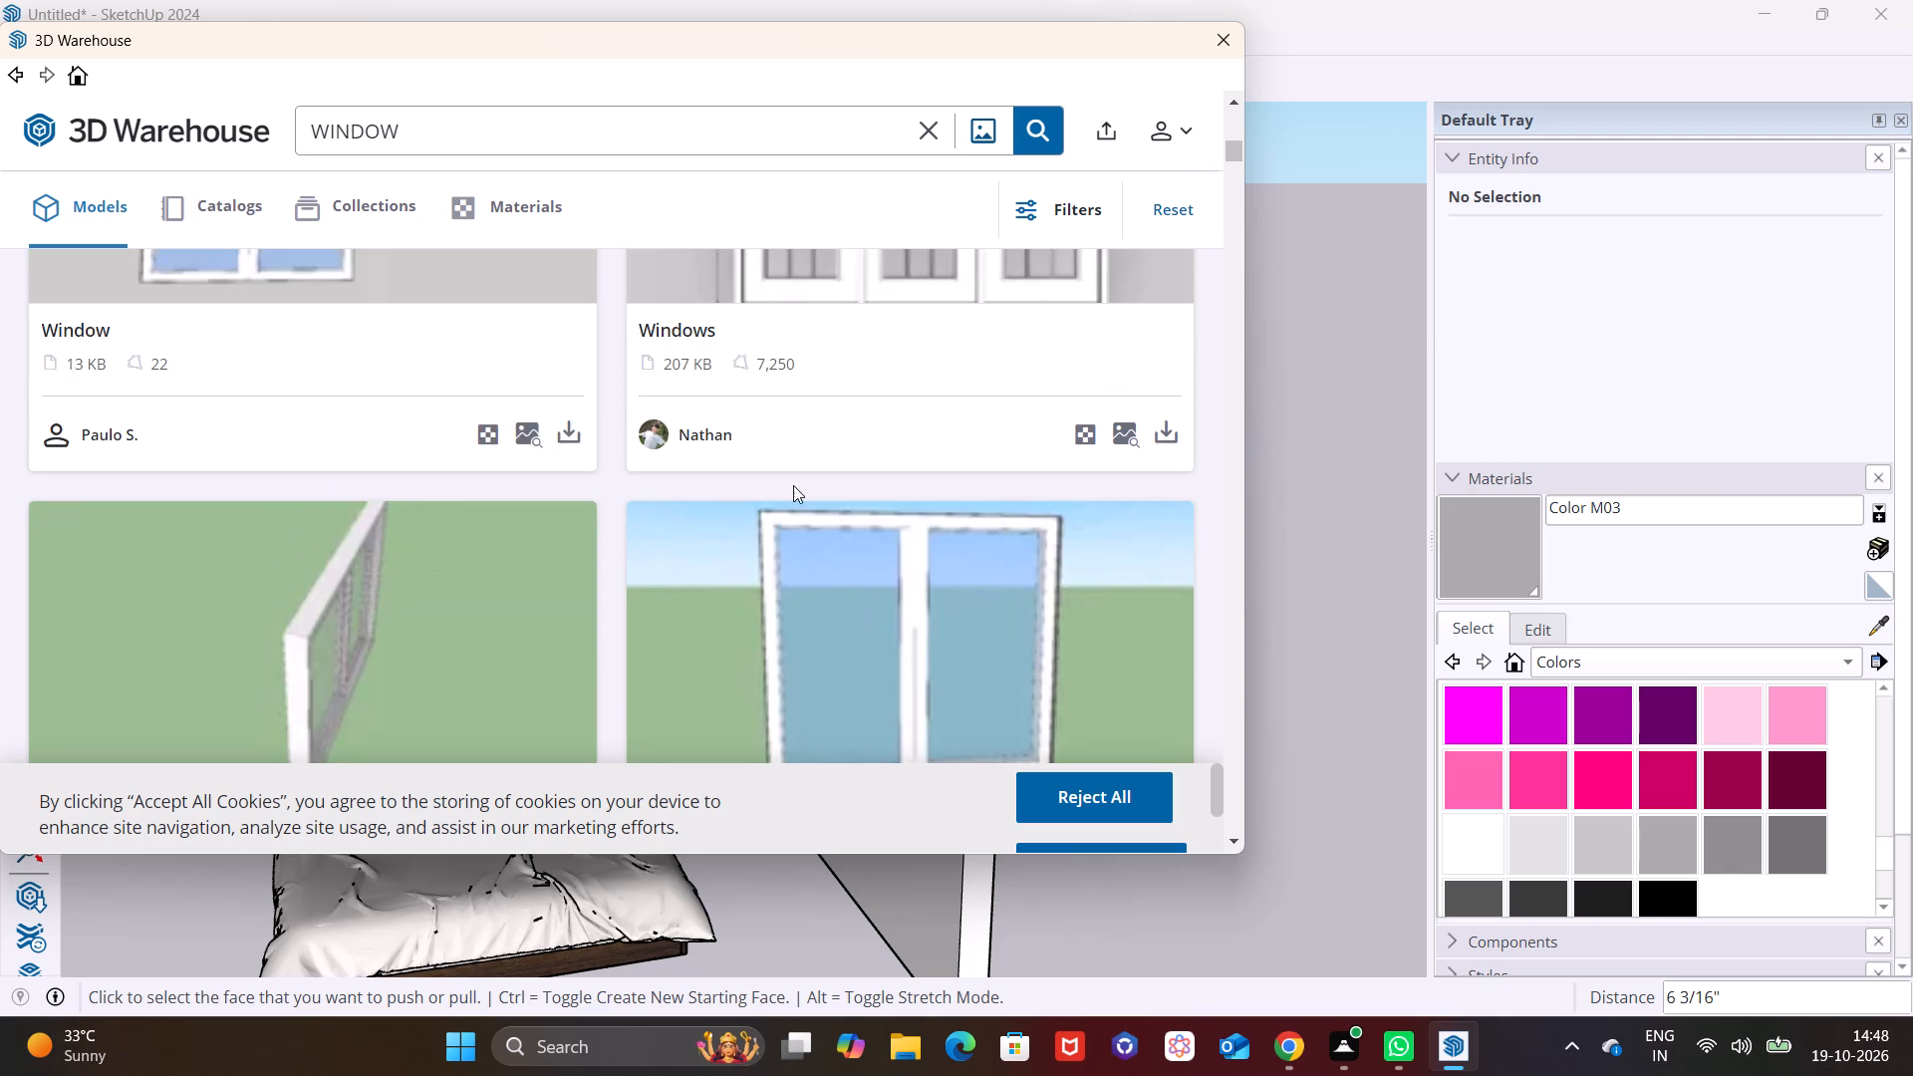
pyautogui.scroll(12, 793, 485)
pyautogui.scroll(-5, 814, 526)
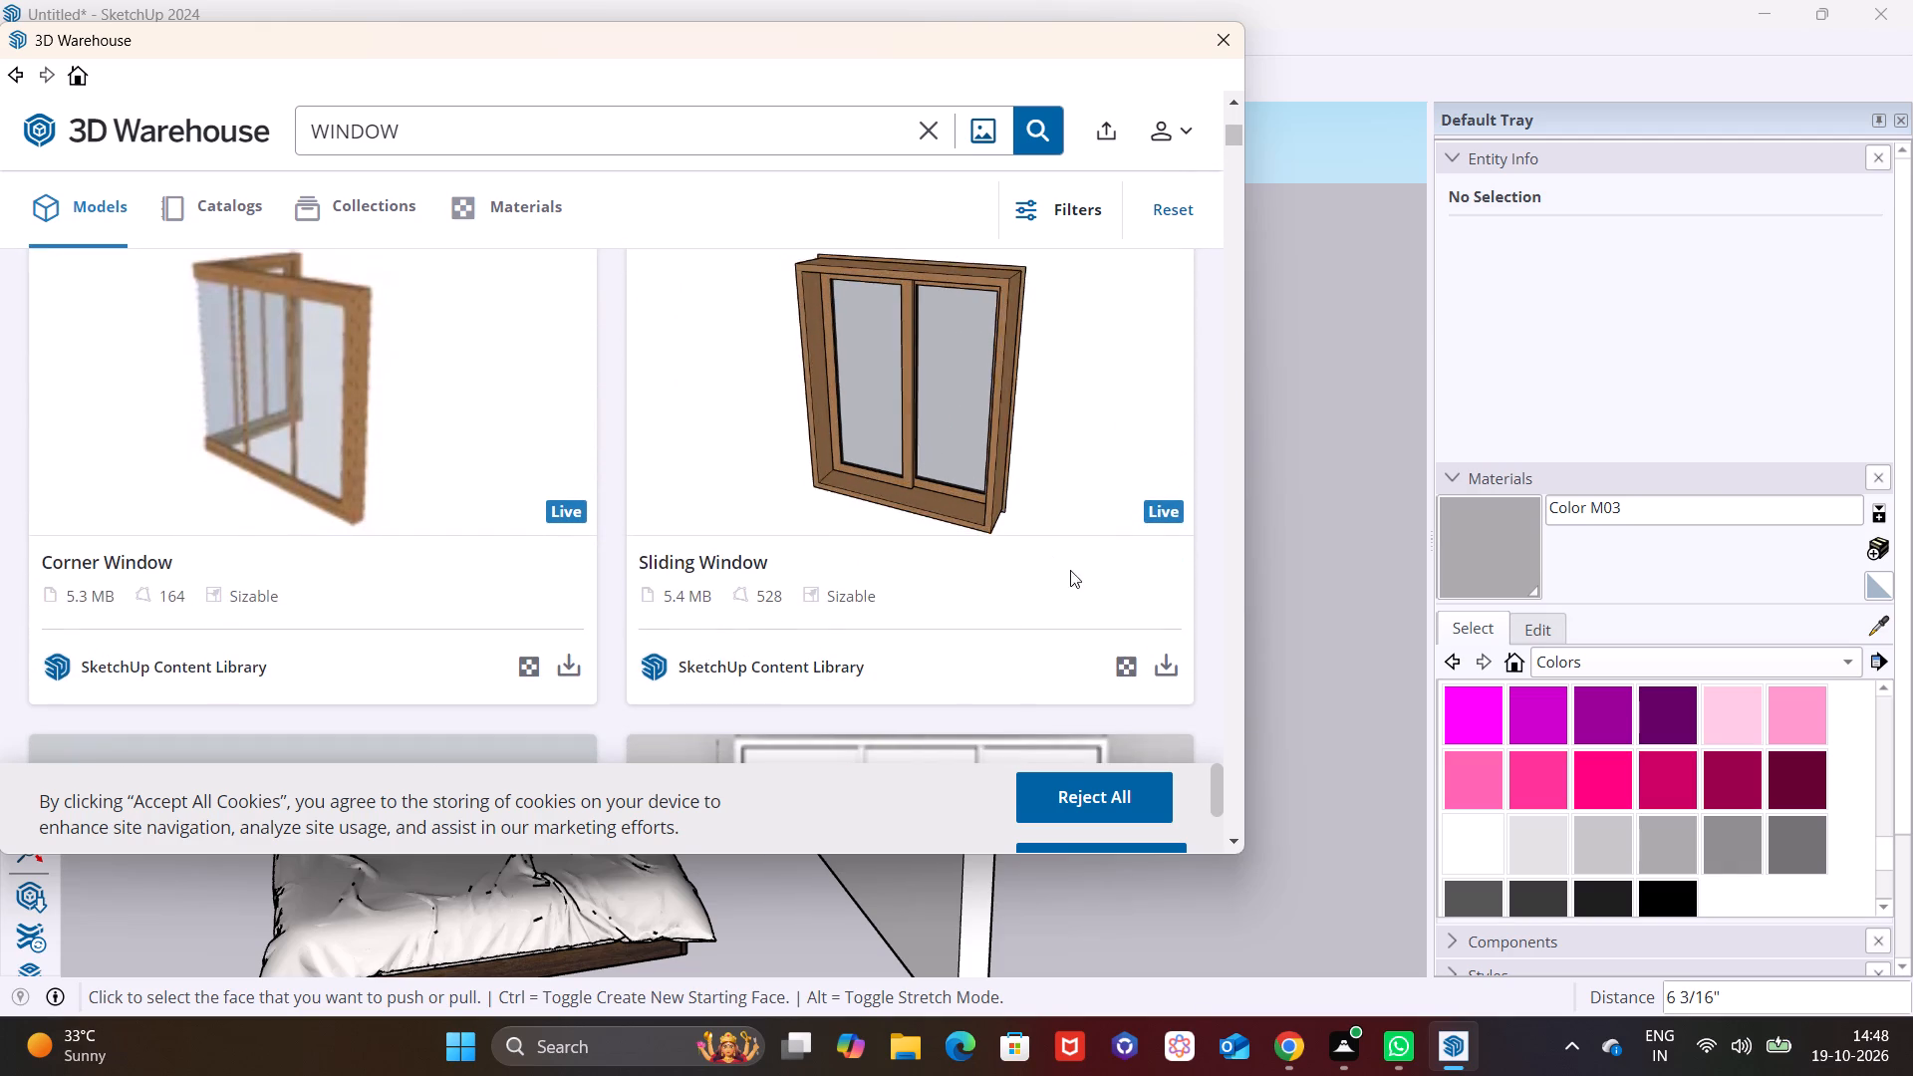
pyautogui.click(1177, 651)
pyautogui.click(521, 469)
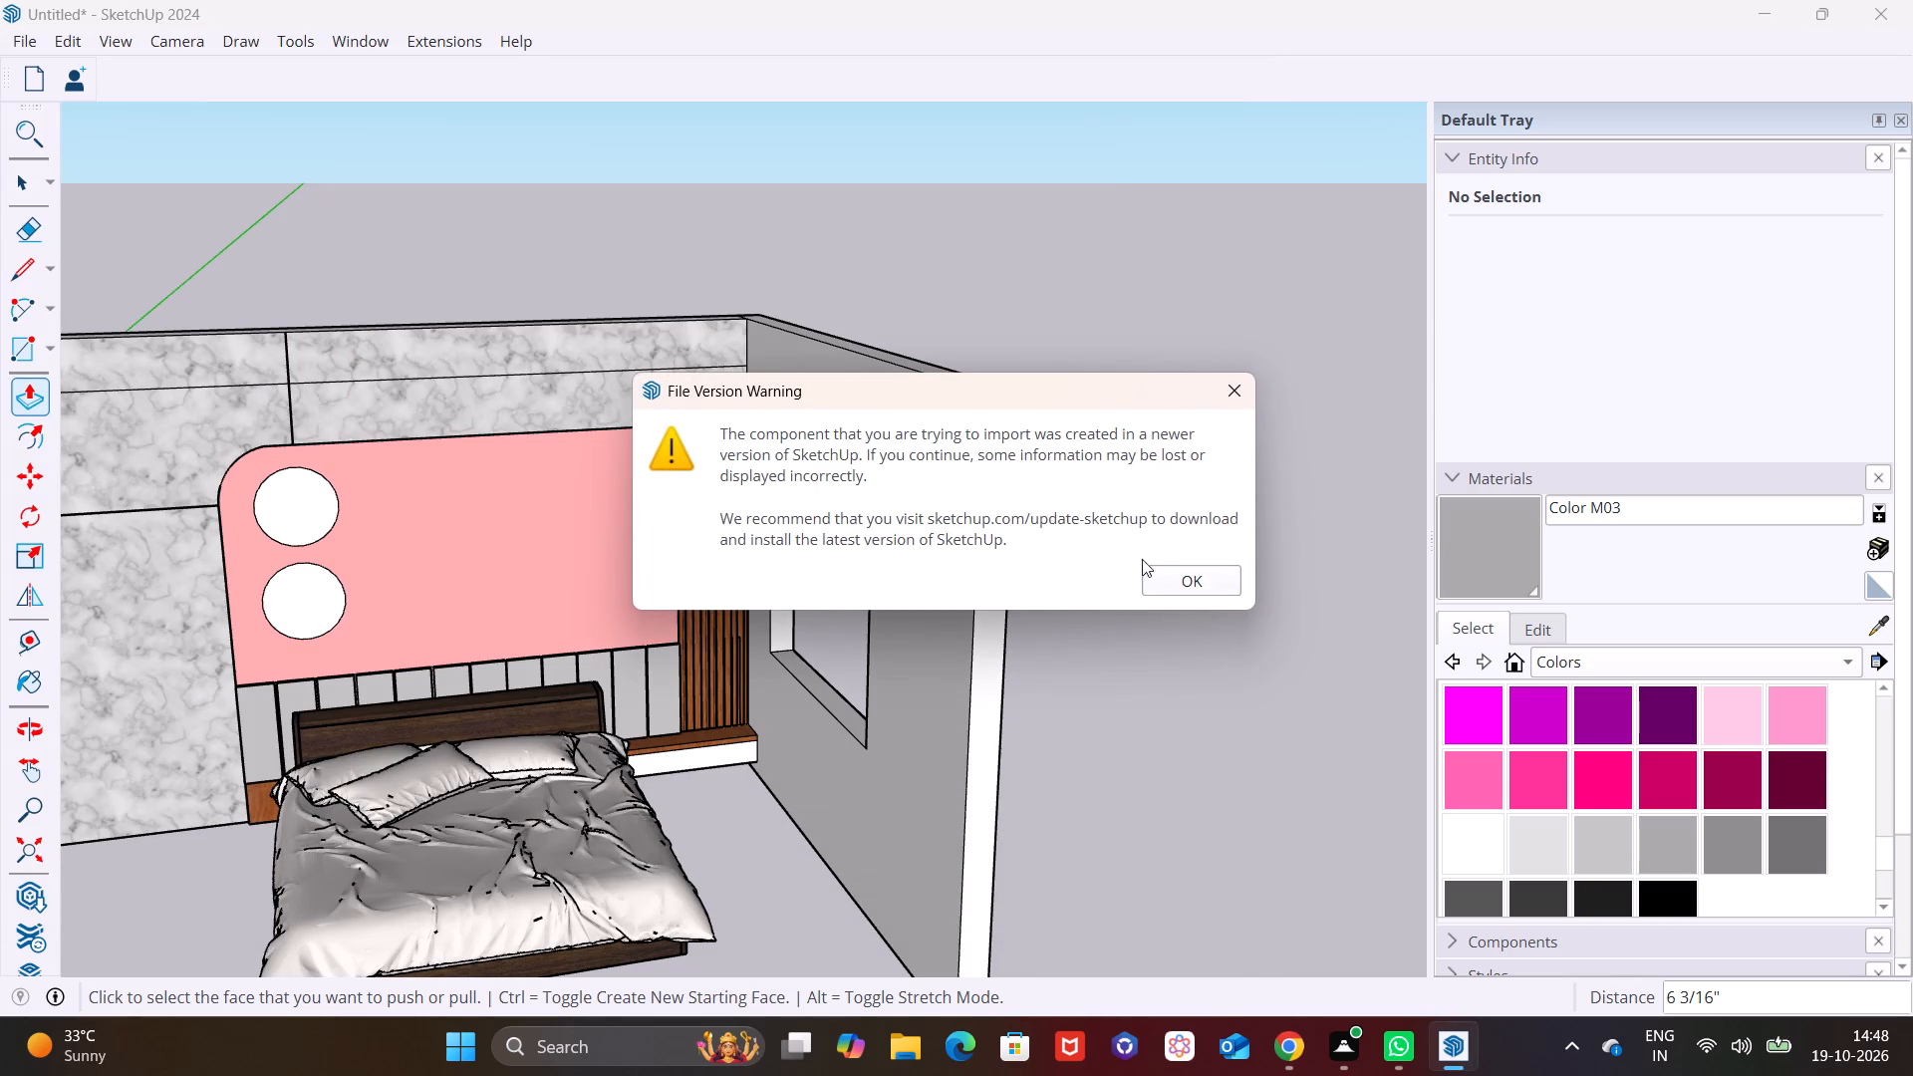
pyautogui.click(1167, 577)
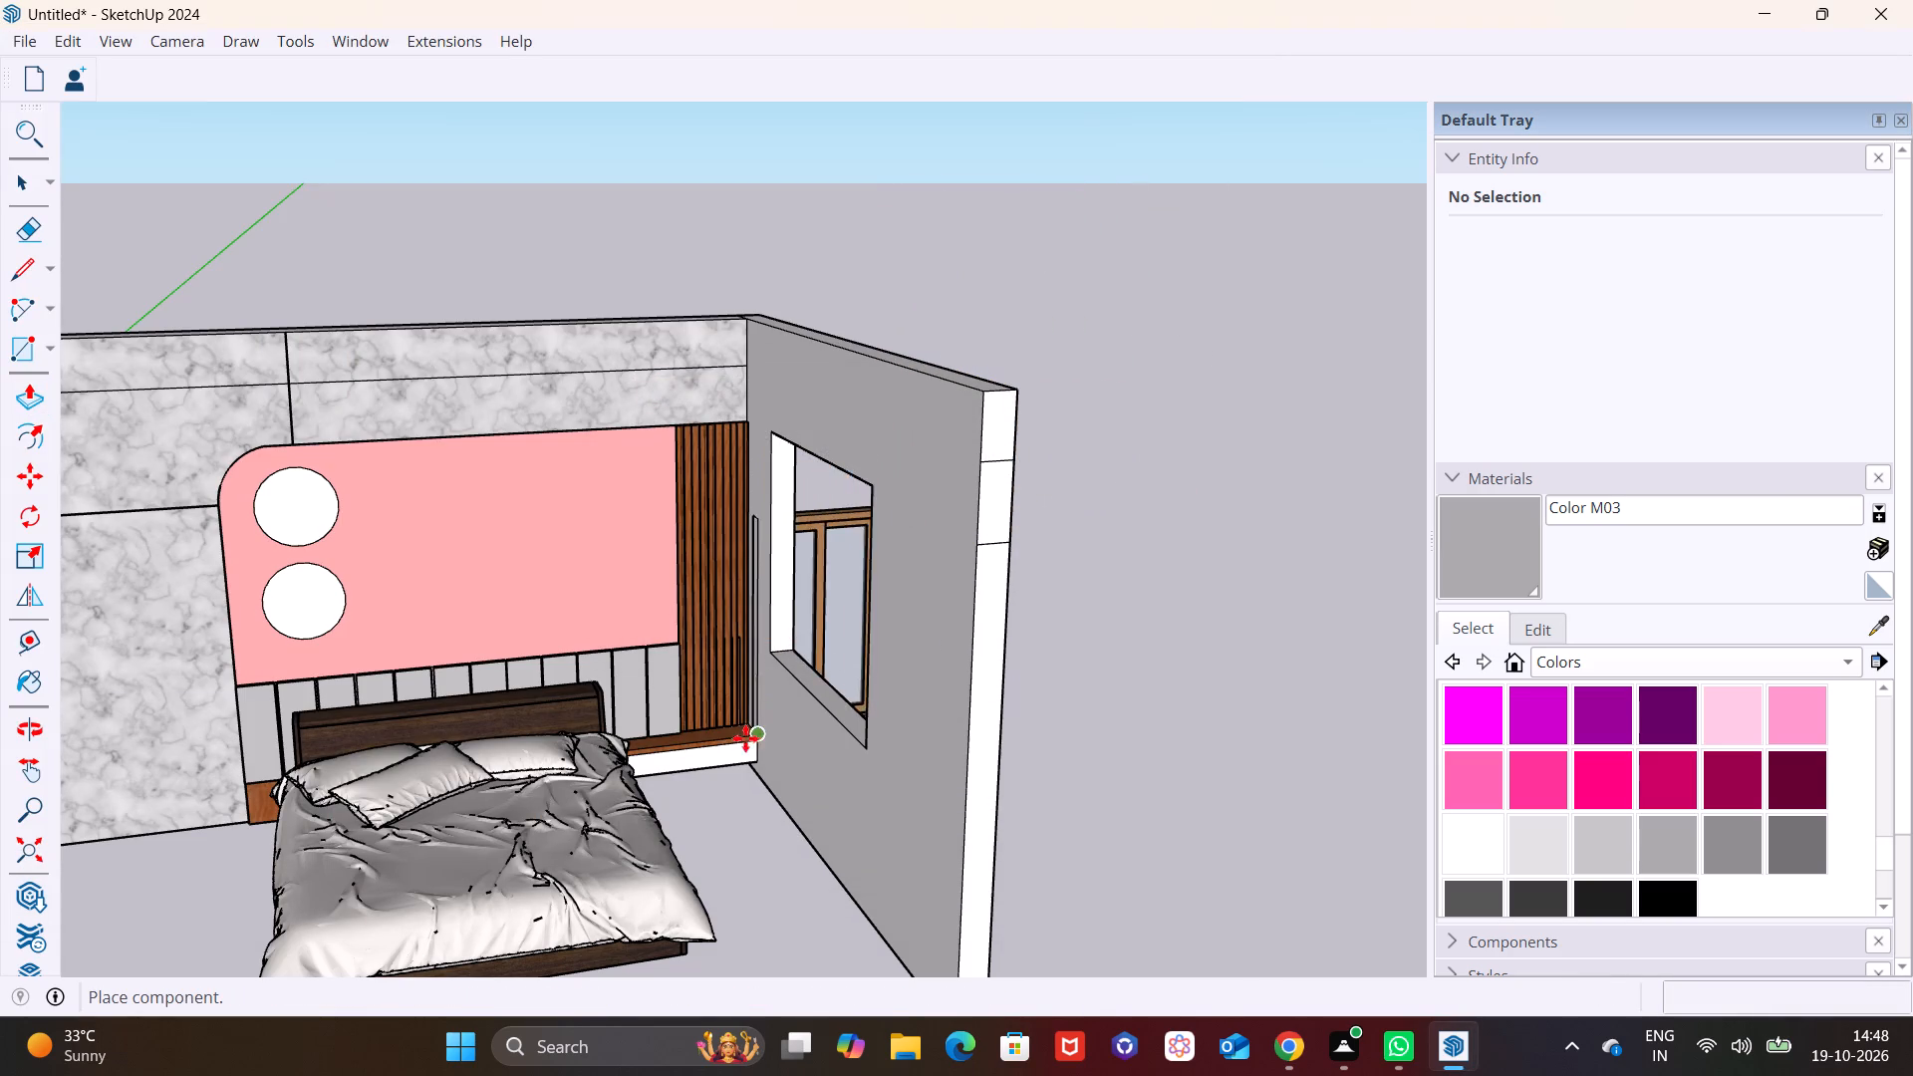
pyautogui.click(1070, 694)
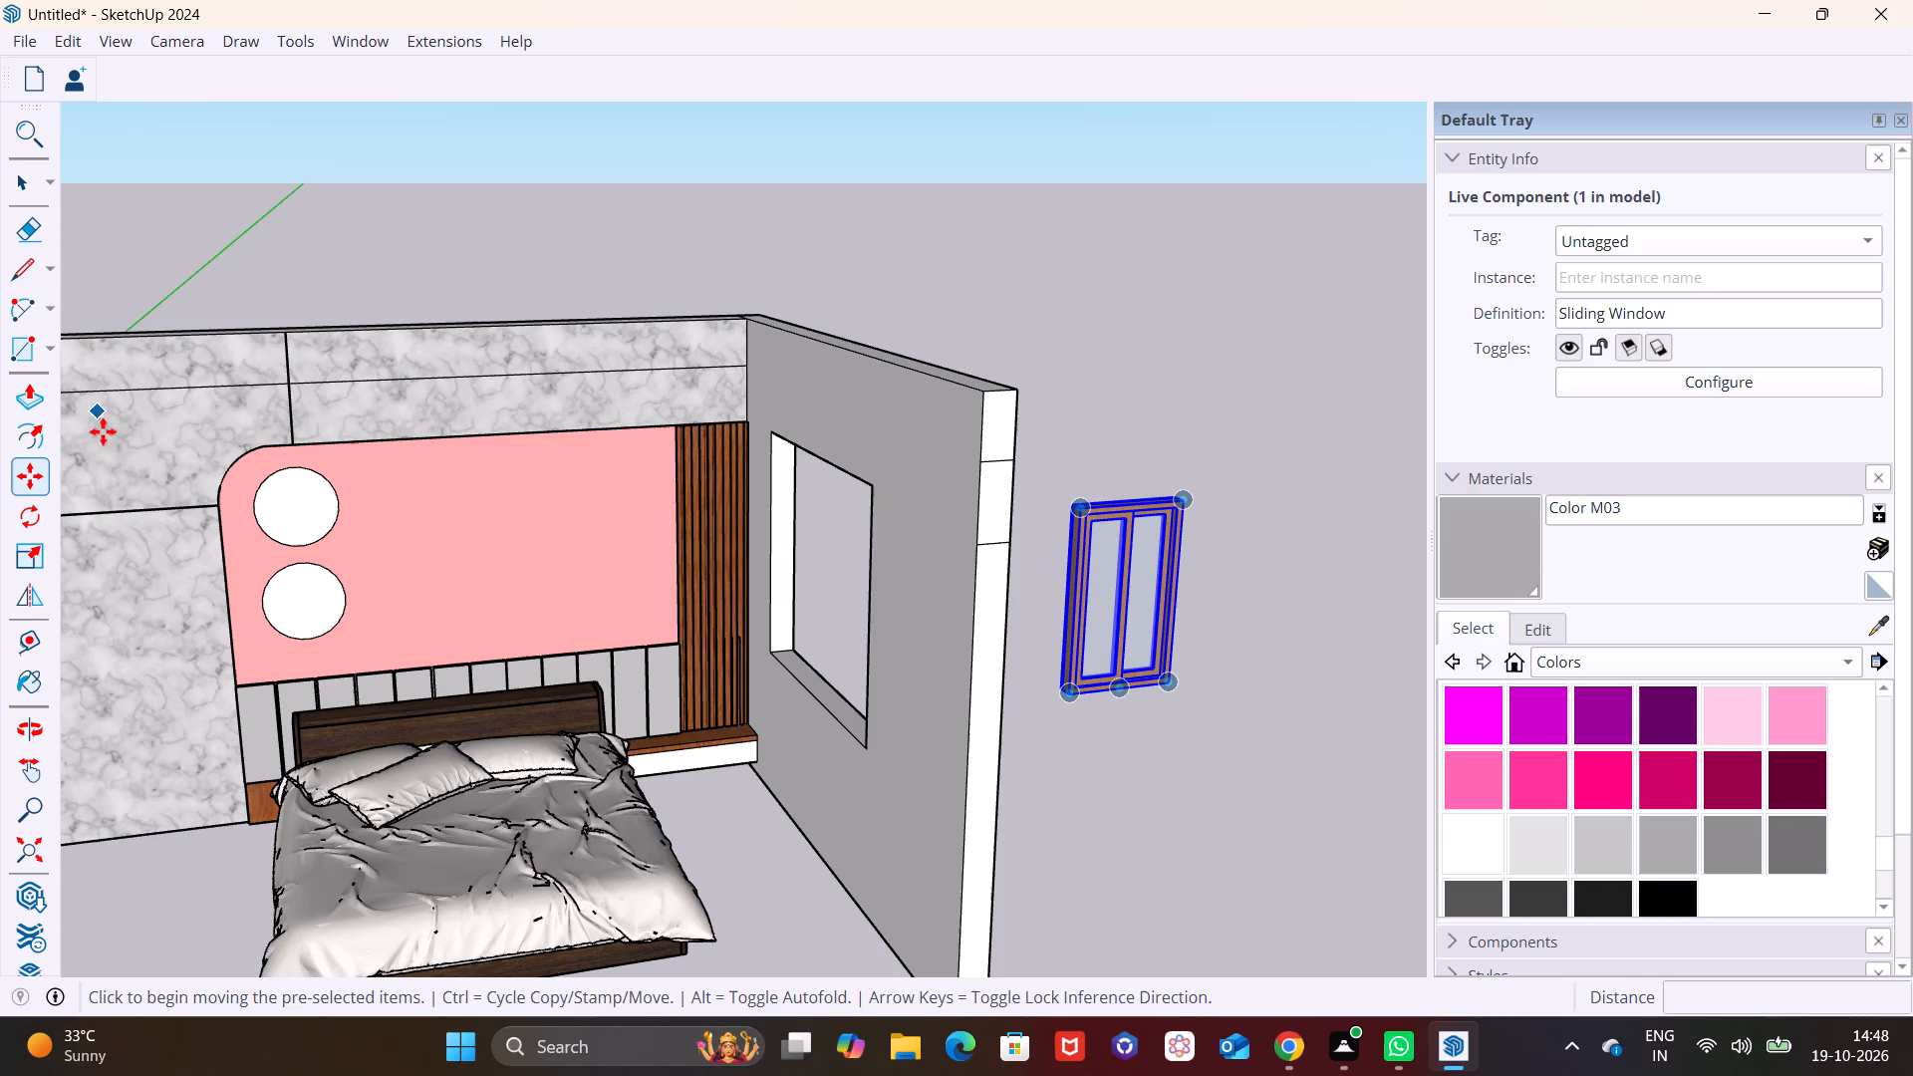
# Rotate the sliding window 90 degrees about the vertical axis, in line with the side wall.
pyautogui.click(28, 521)
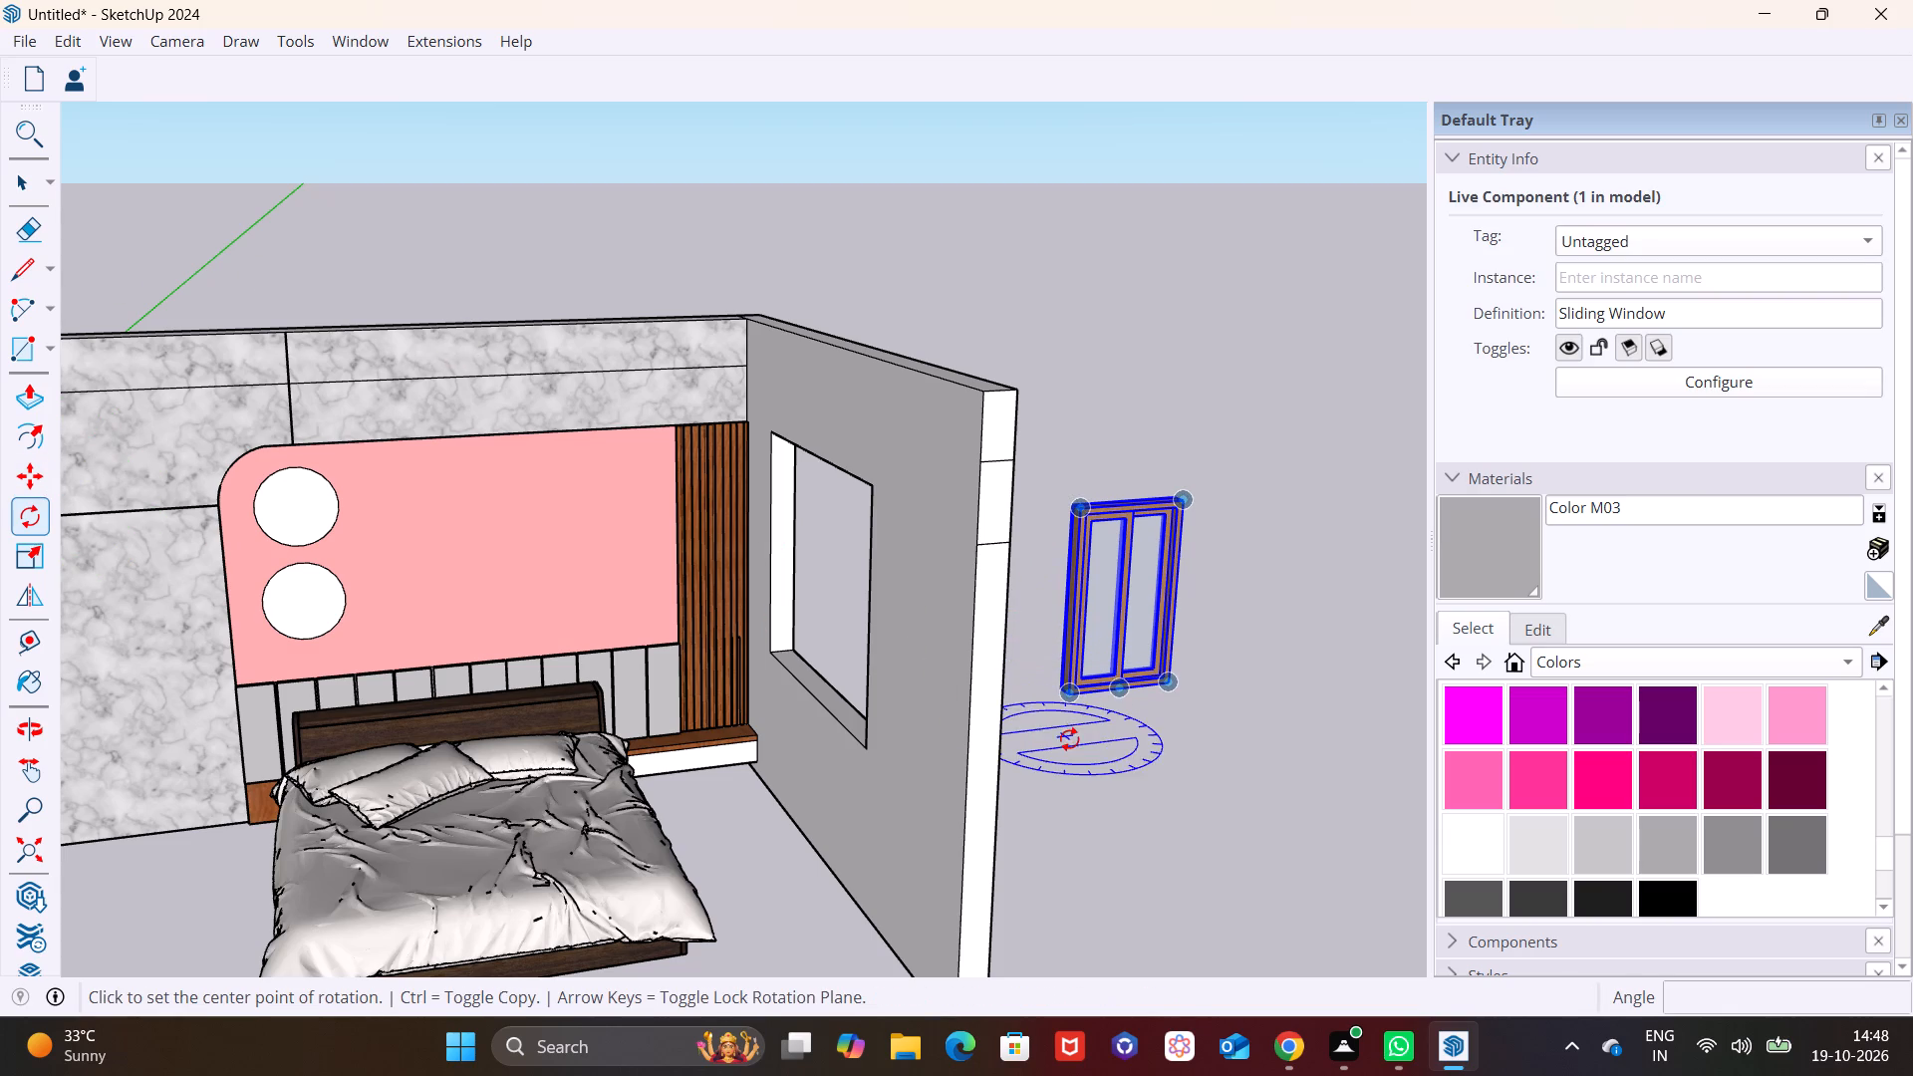
pyautogui.click(1069, 739)
pyautogui.click(1223, 715)
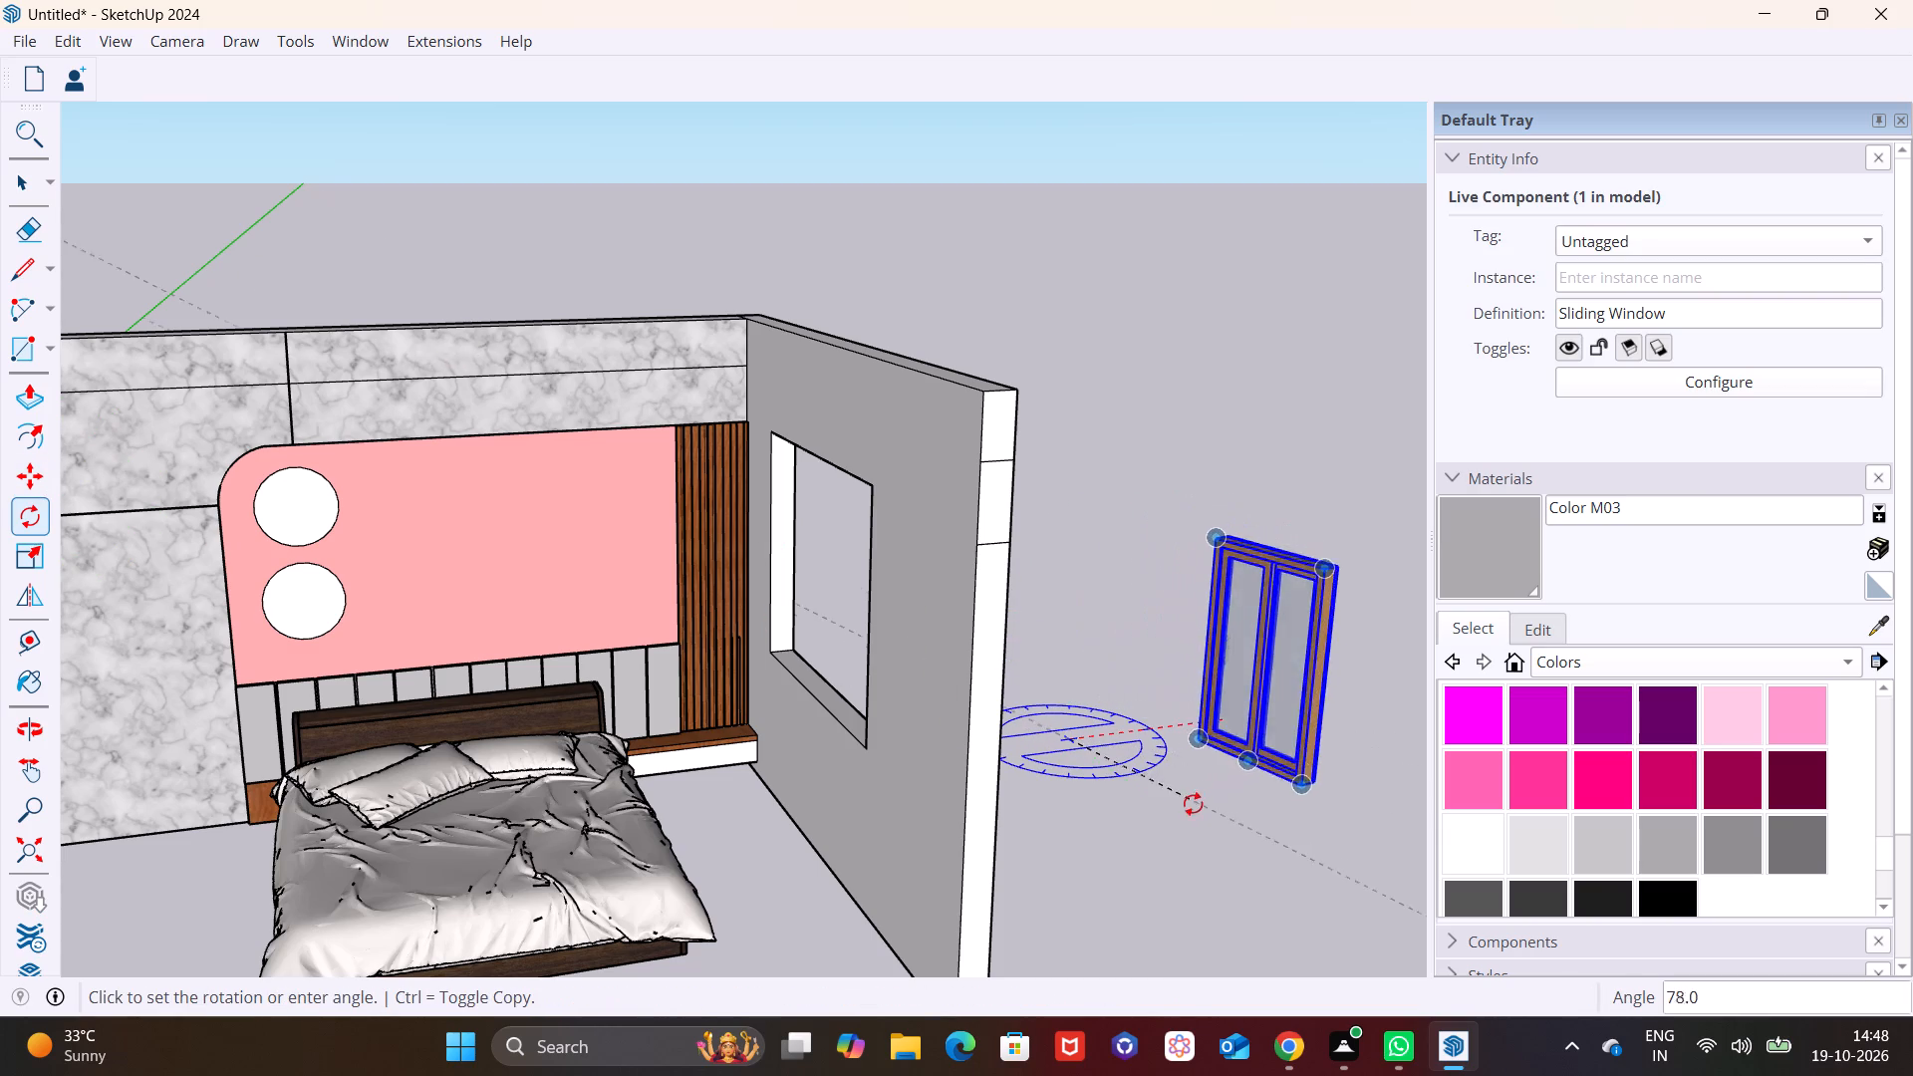
pyautogui.click(1181, 816)
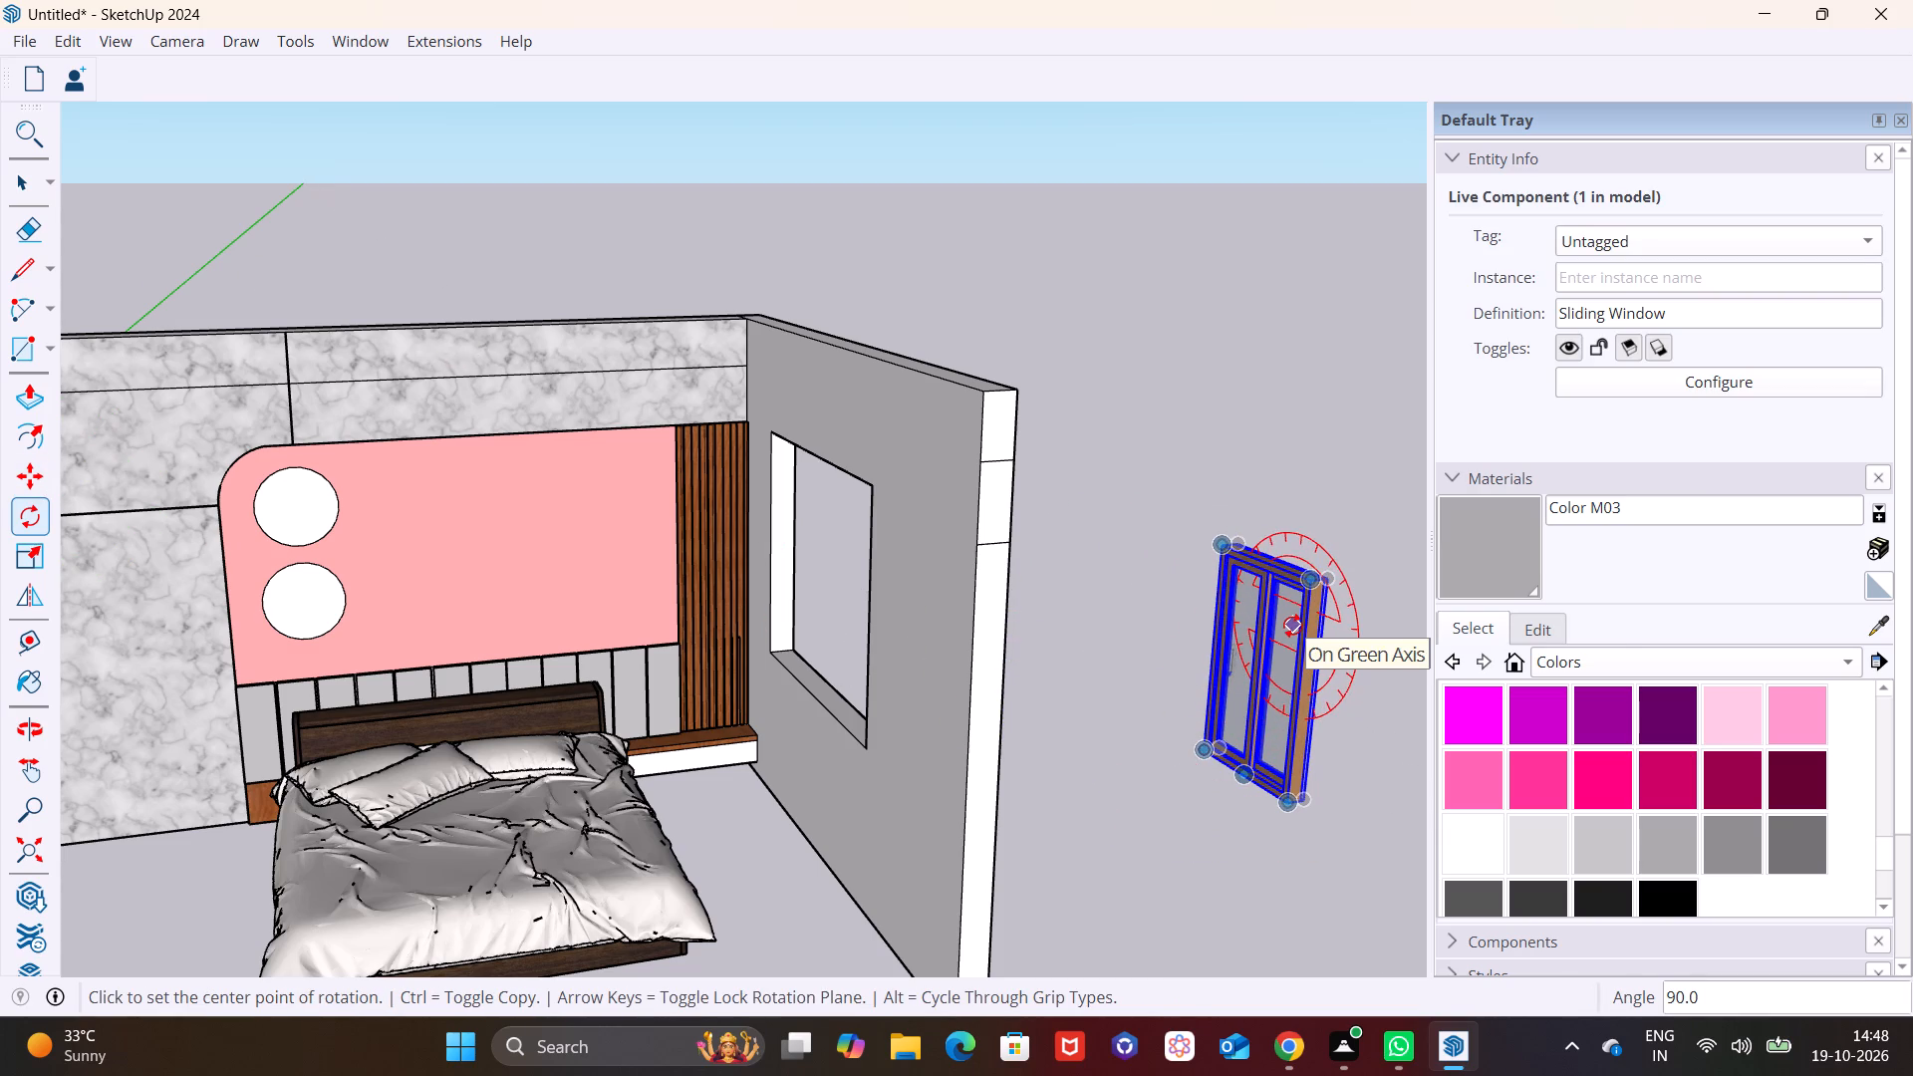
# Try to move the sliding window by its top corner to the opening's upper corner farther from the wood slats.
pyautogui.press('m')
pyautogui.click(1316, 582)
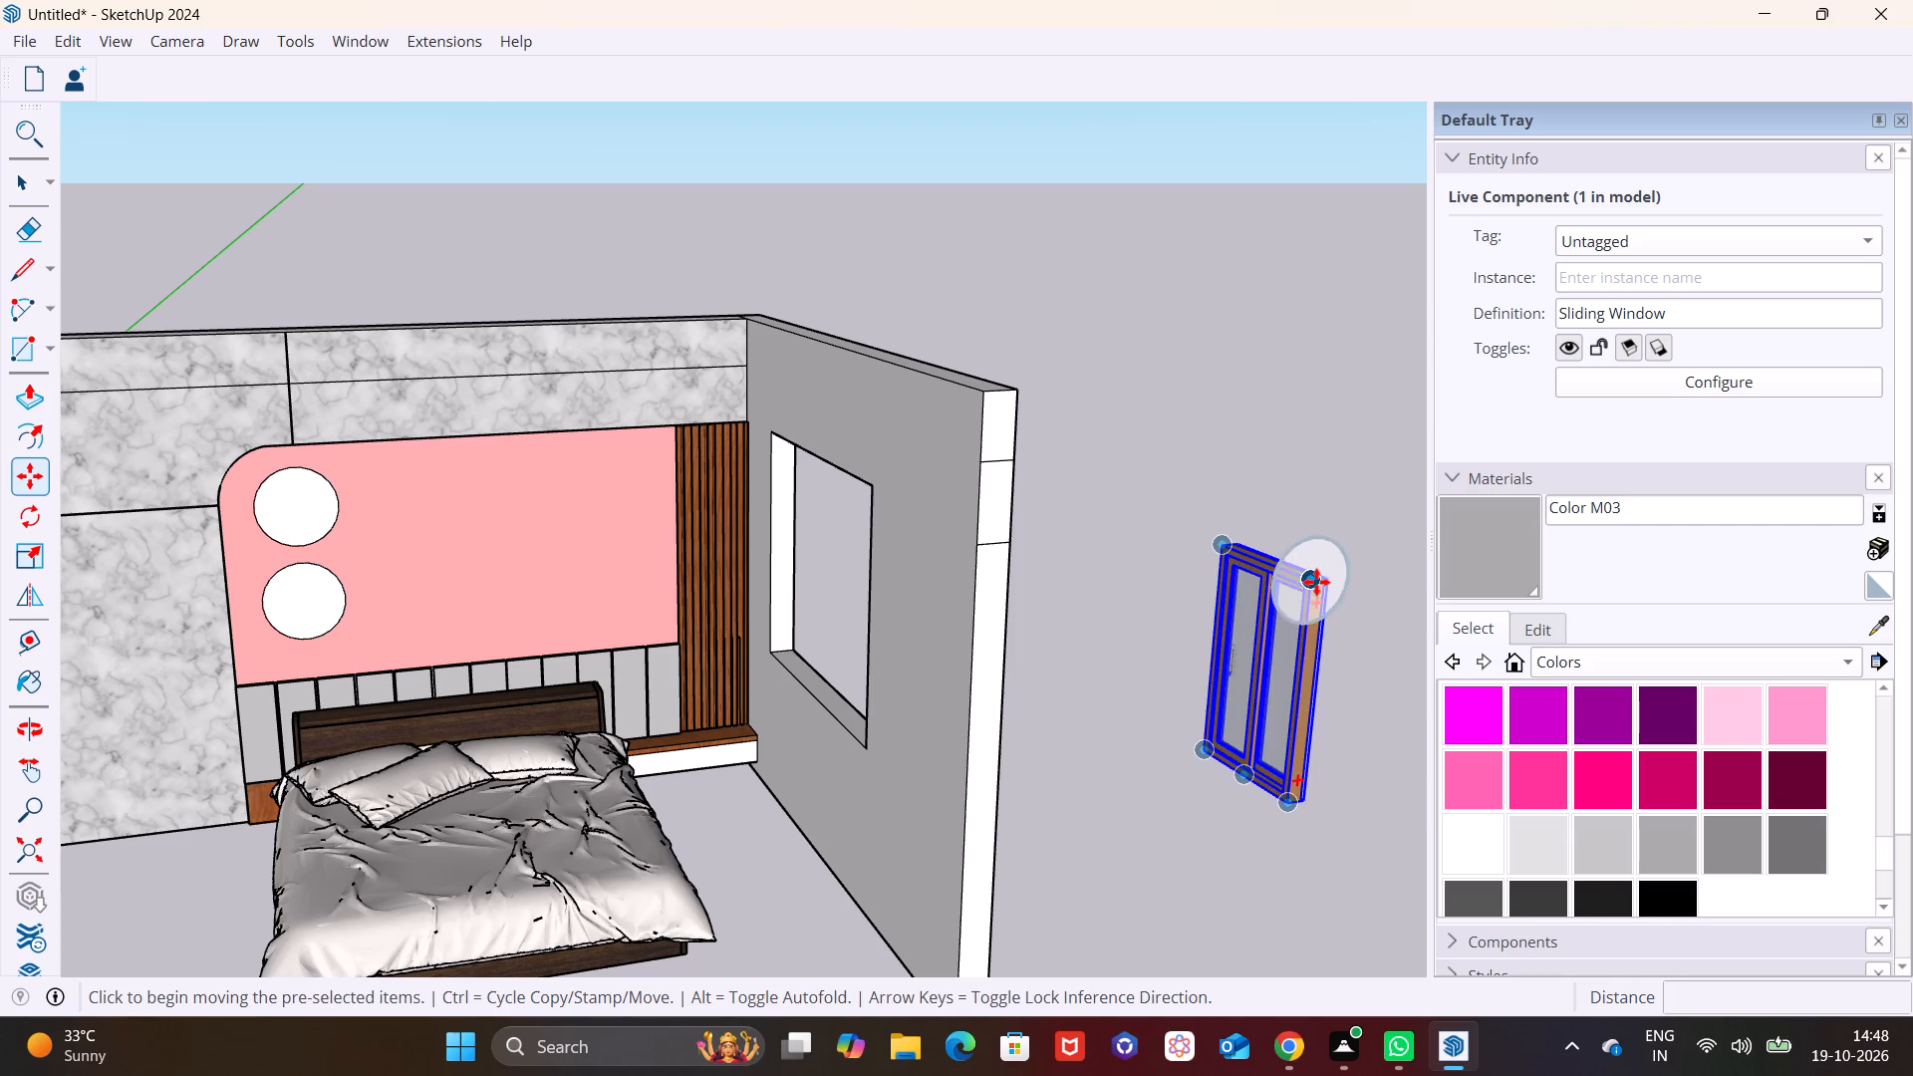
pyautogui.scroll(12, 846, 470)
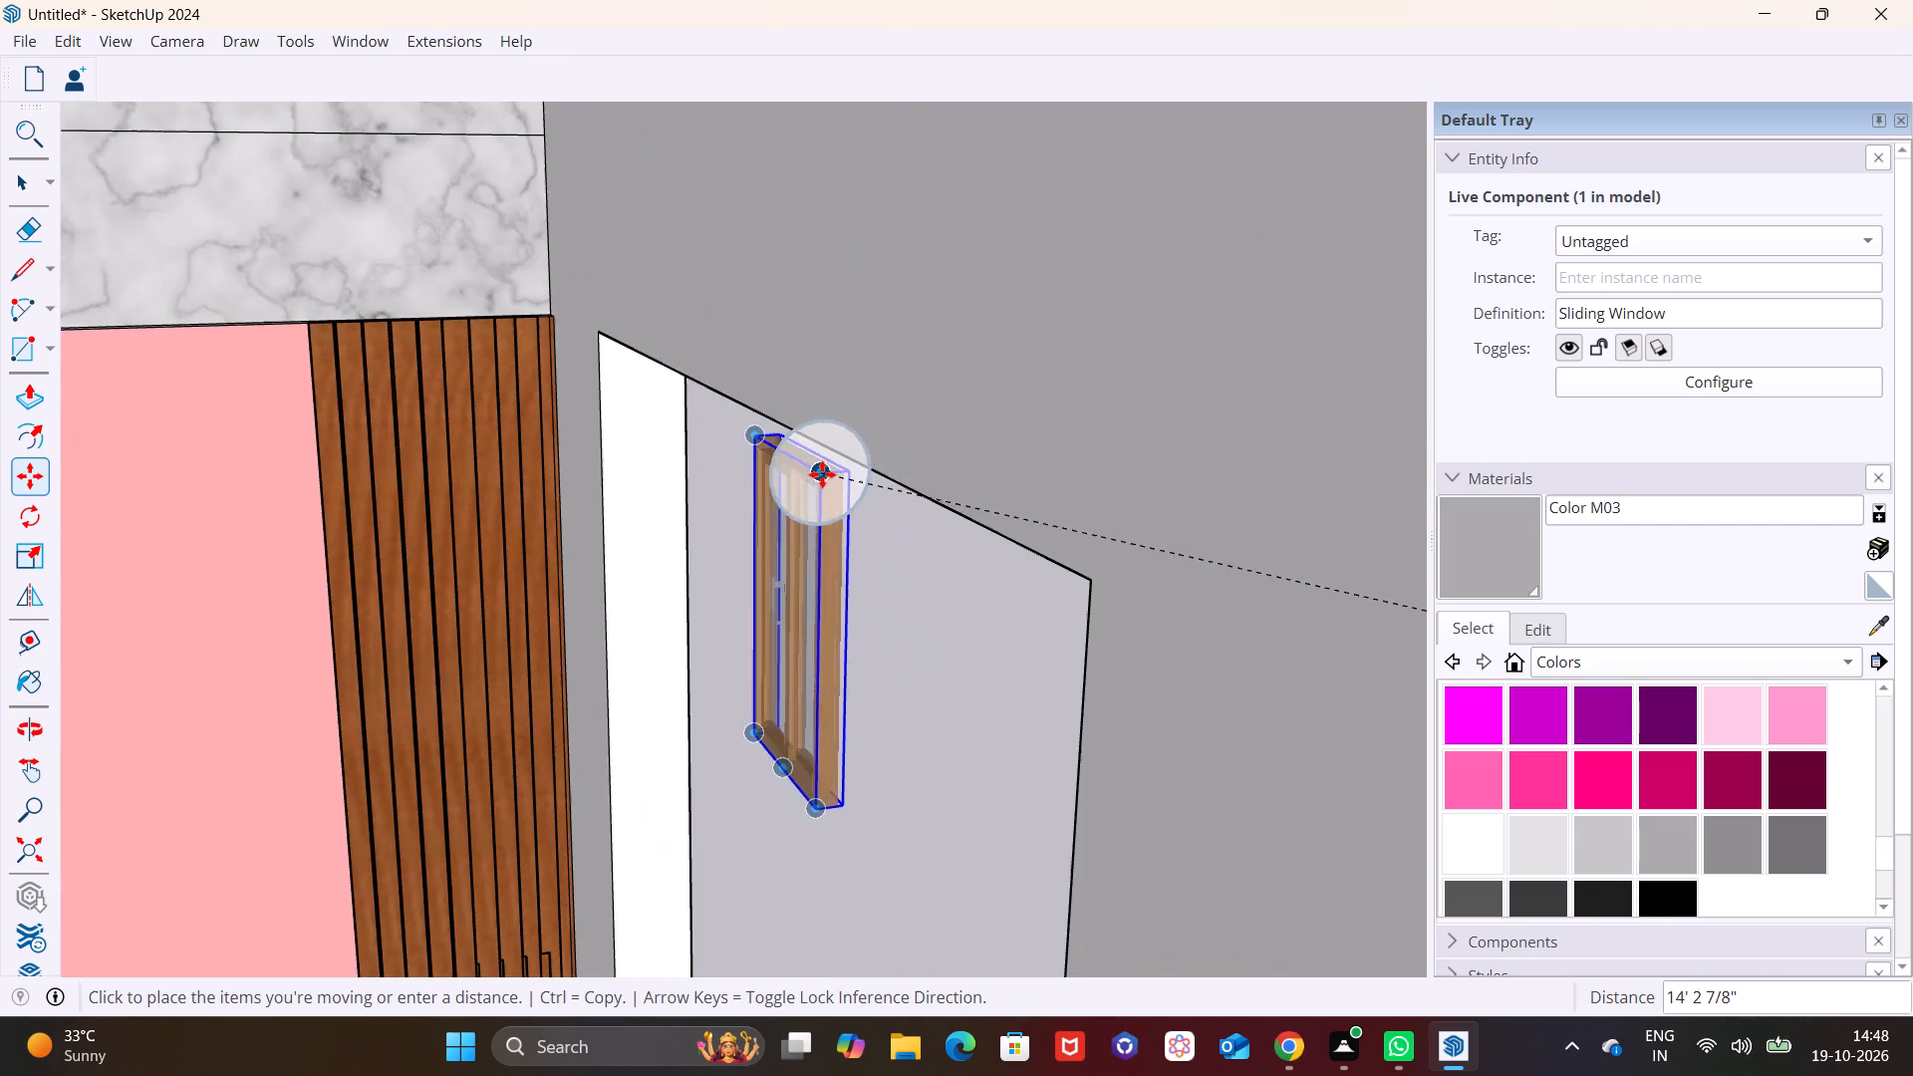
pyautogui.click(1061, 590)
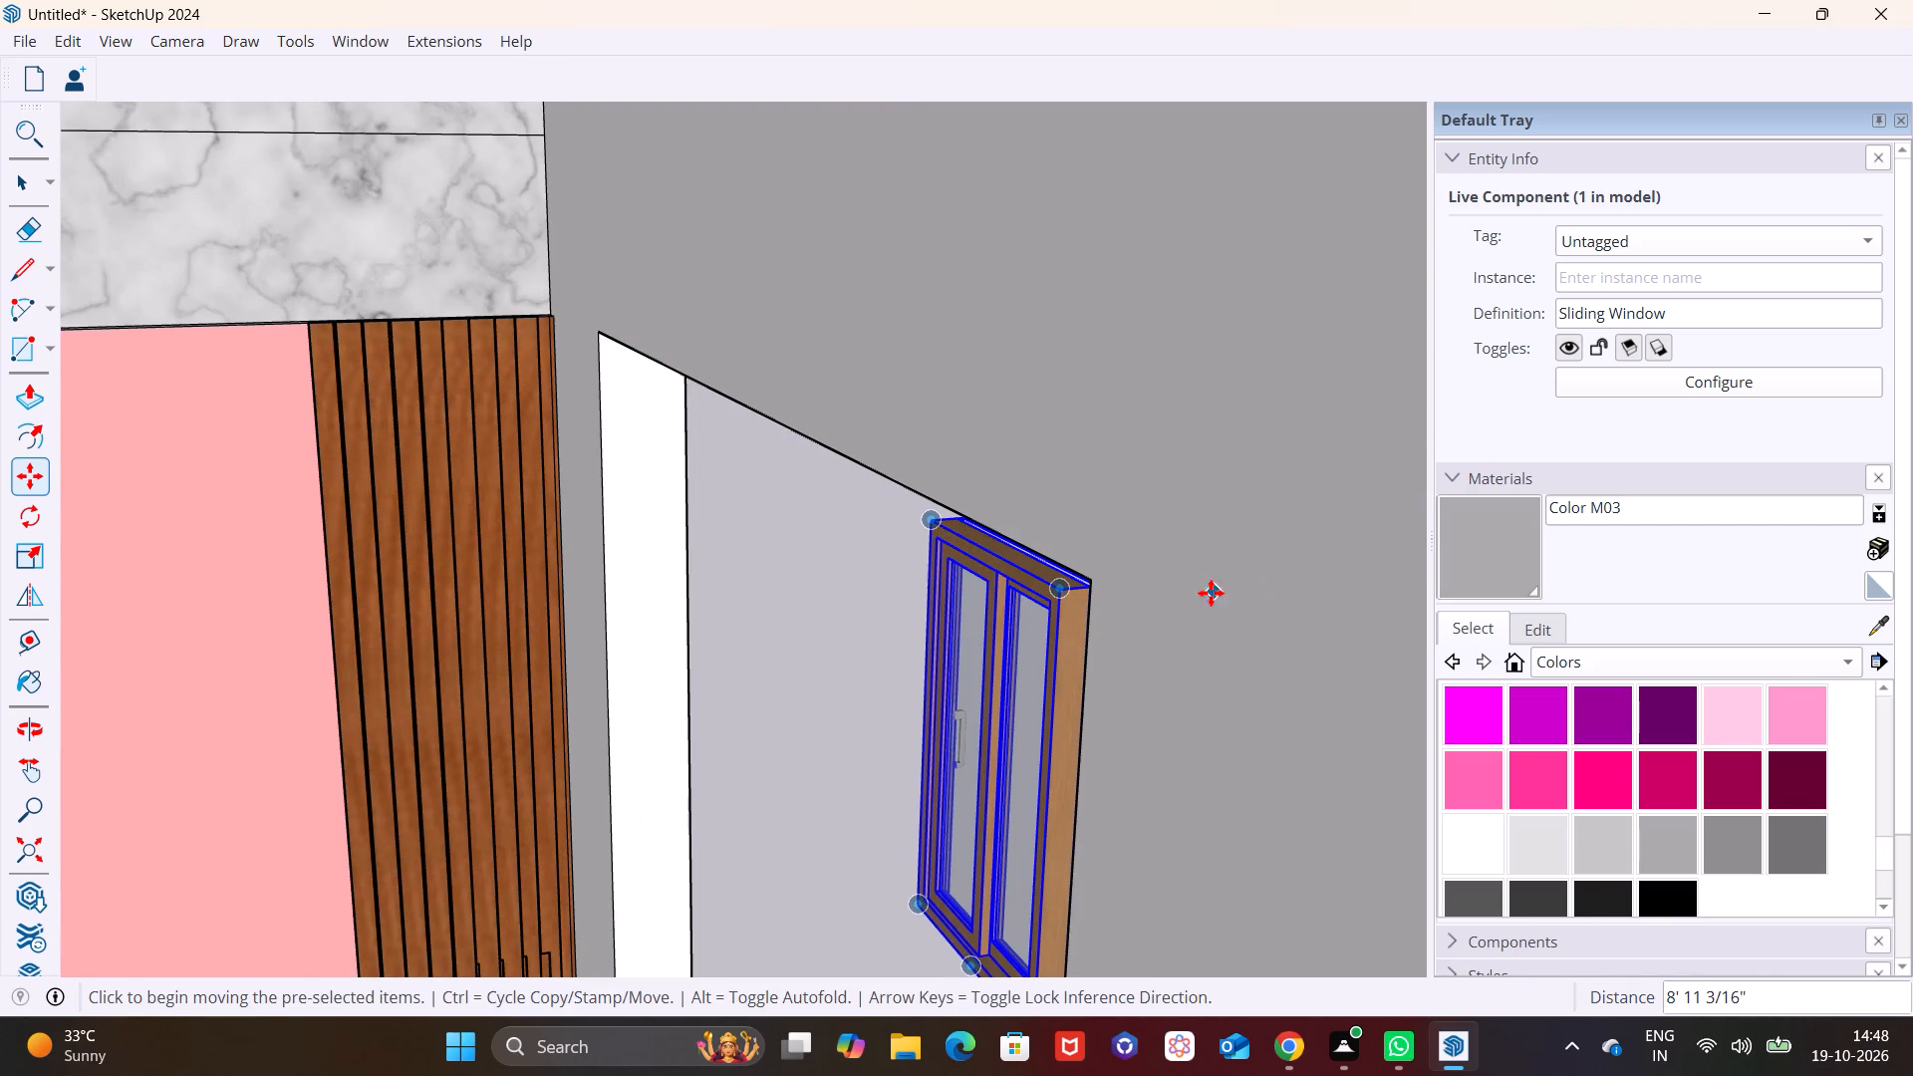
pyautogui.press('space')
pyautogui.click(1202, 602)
# Move the sliding window by its top corner onto the side wall opening's upper corner nearest the wood slats.
pyautogui.moveTo(1011, 664); pyautogui.dragTo(1084, 586, button='middle')
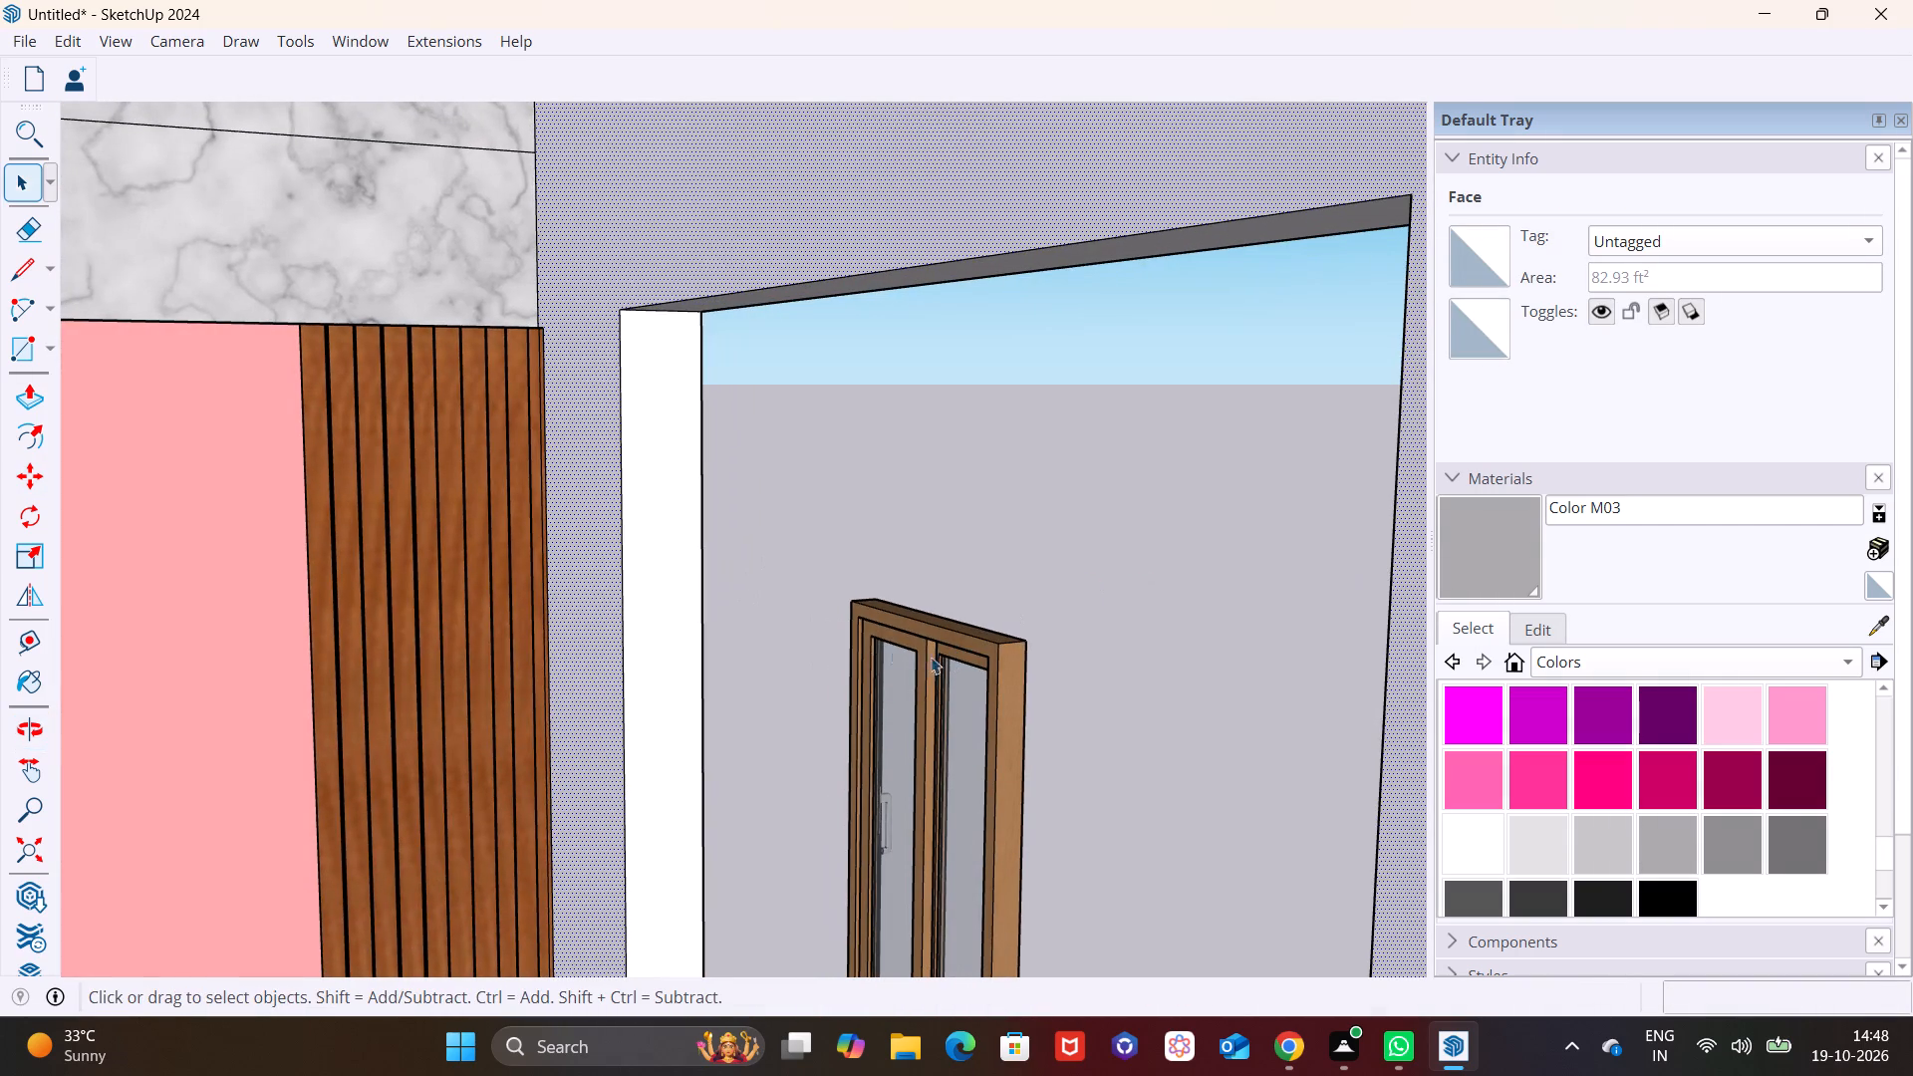
pyautogui.click(850, 605)
pyautogui.press('m')
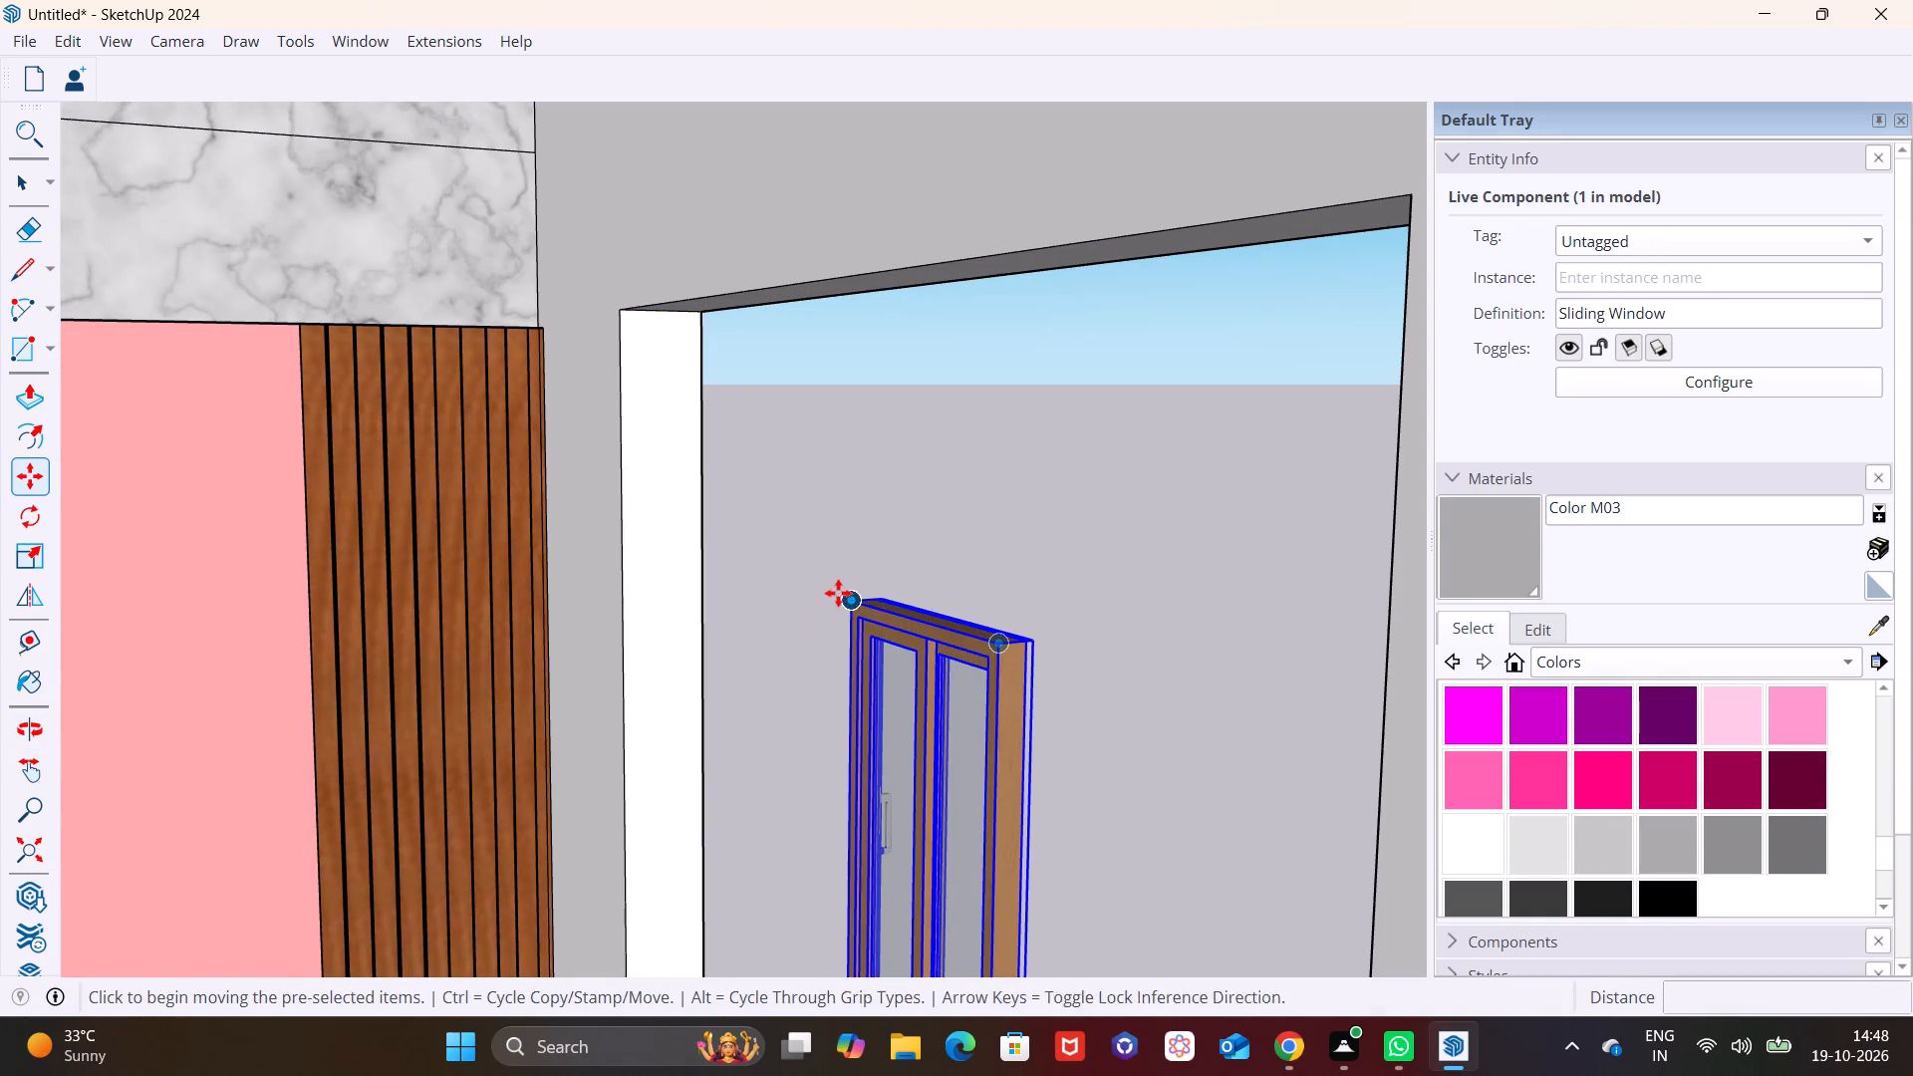
pyautogui.moveTo(842, 592); pyautogui.dragTo(842, 579)
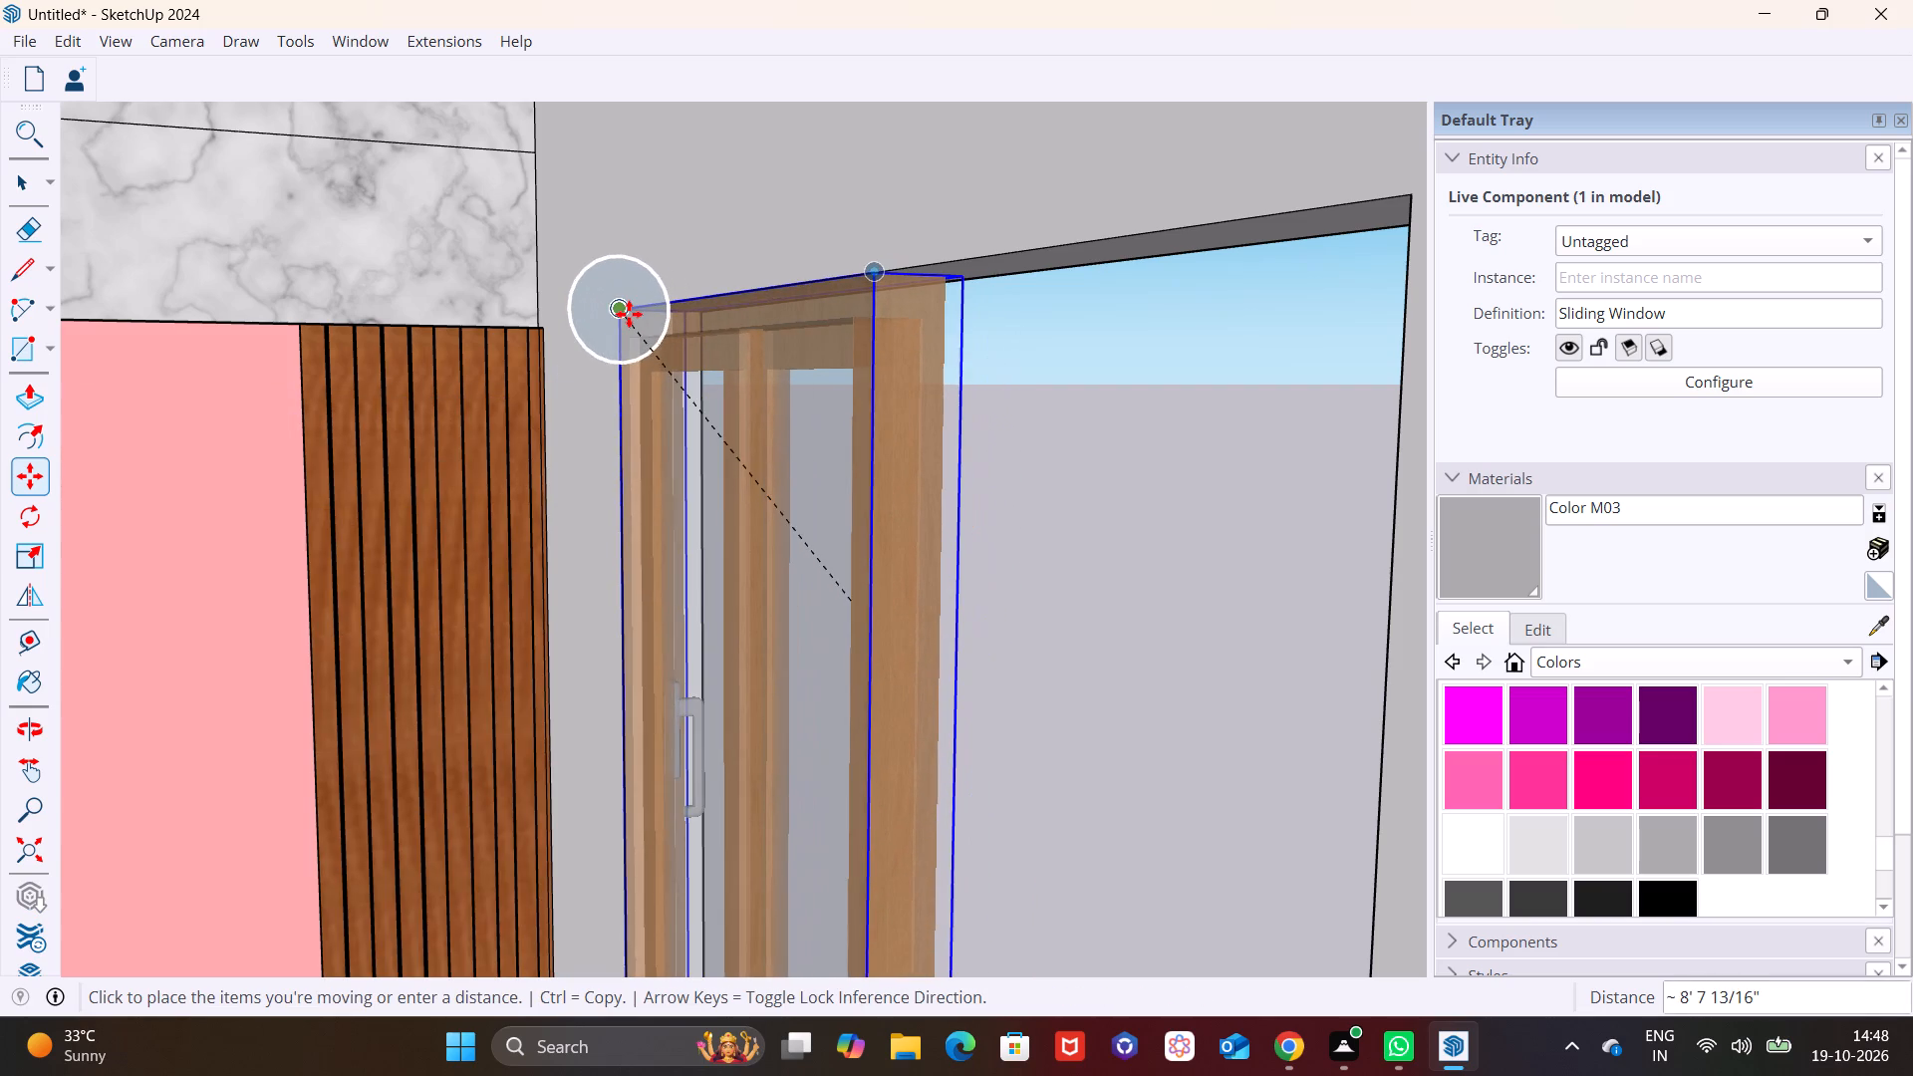
pyautogui.click(629, 314)
pyautogui.press('space')
pyautogui.click(914, 216)
pyautogui.scroll(-8, 913, 426)
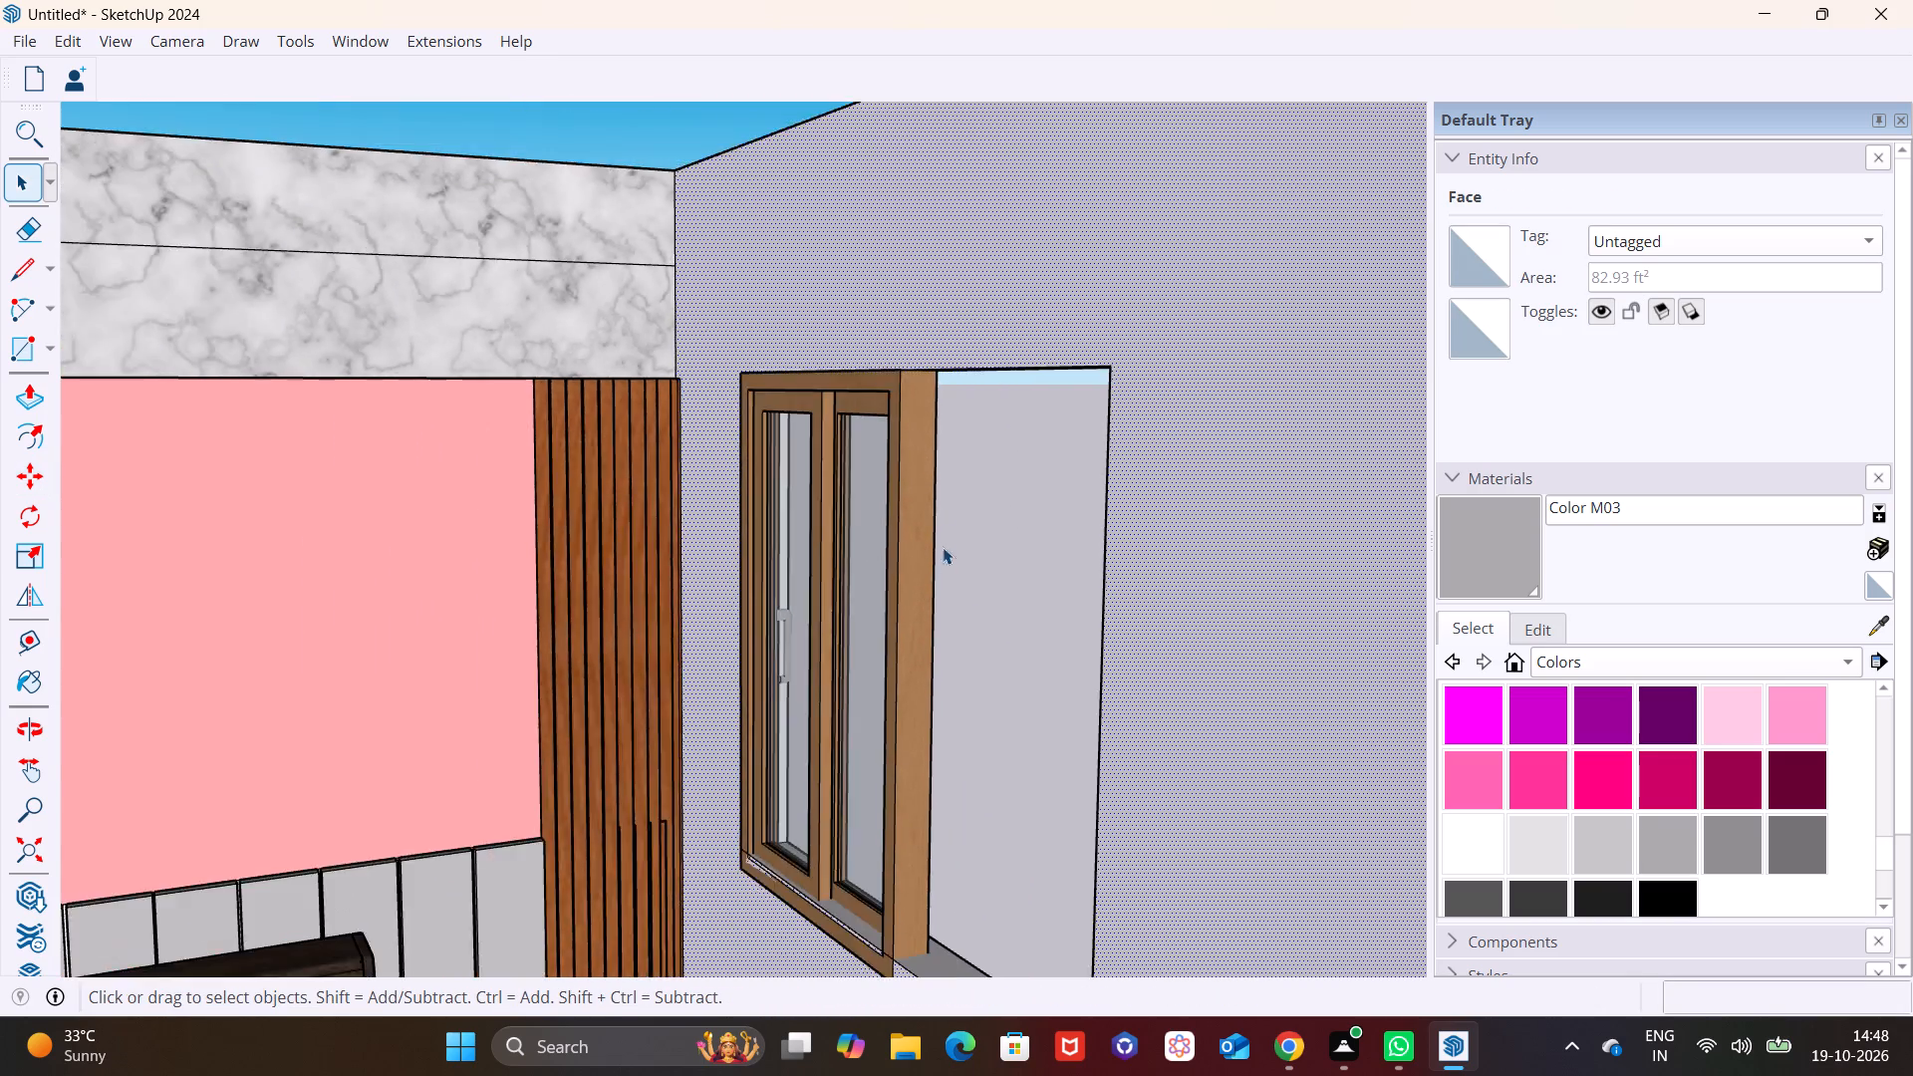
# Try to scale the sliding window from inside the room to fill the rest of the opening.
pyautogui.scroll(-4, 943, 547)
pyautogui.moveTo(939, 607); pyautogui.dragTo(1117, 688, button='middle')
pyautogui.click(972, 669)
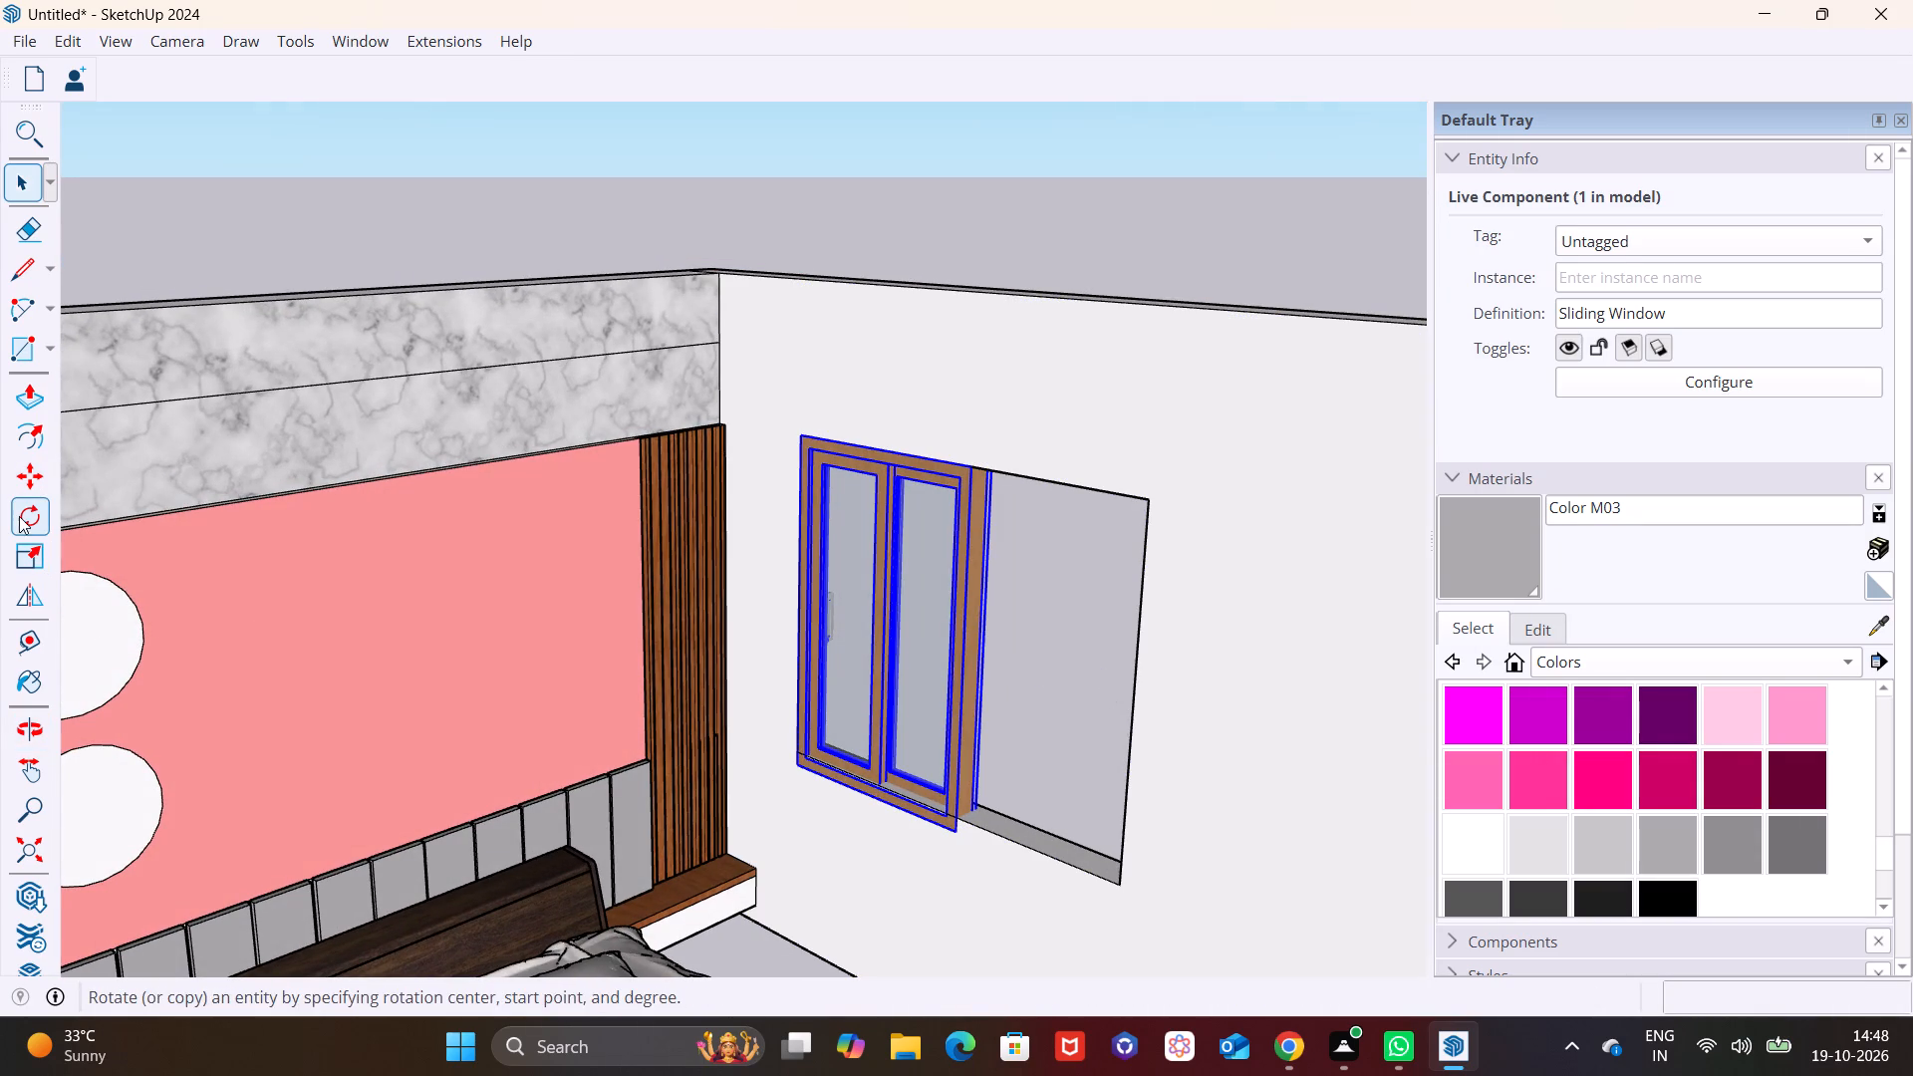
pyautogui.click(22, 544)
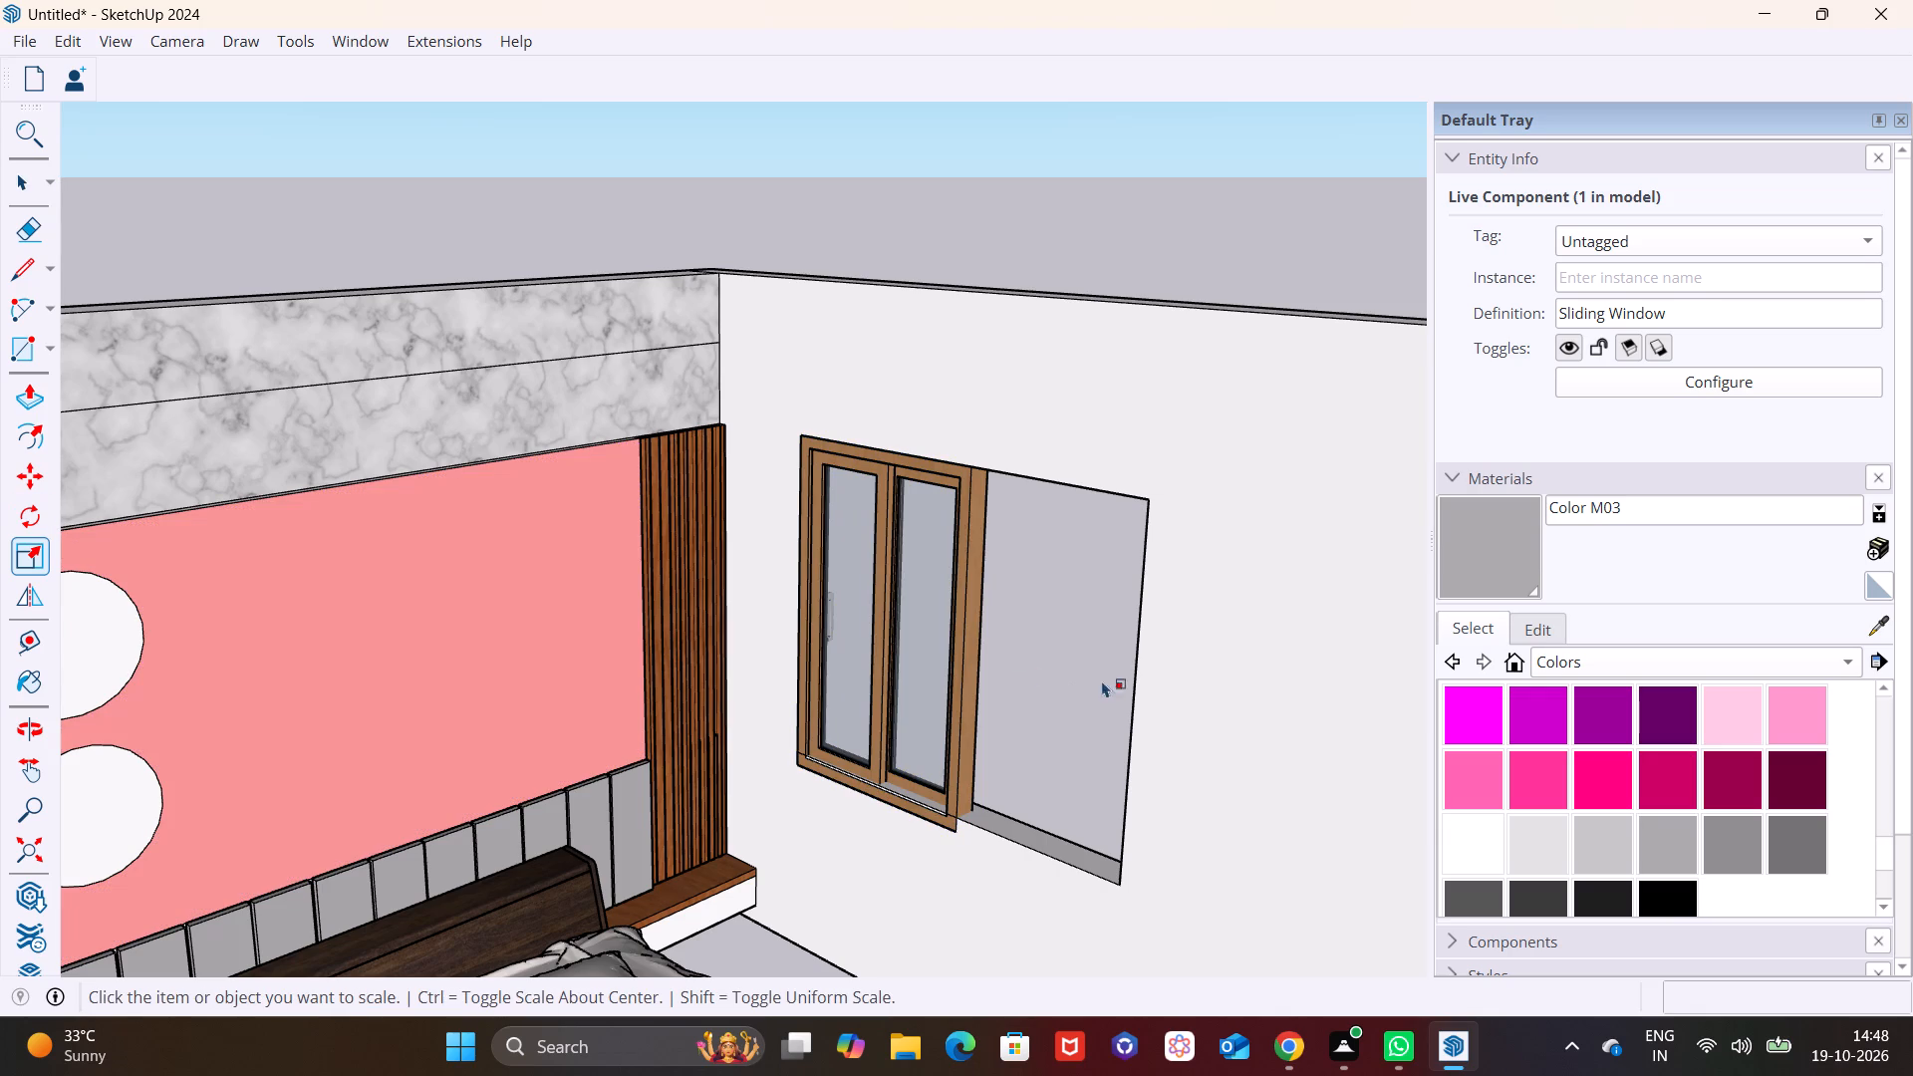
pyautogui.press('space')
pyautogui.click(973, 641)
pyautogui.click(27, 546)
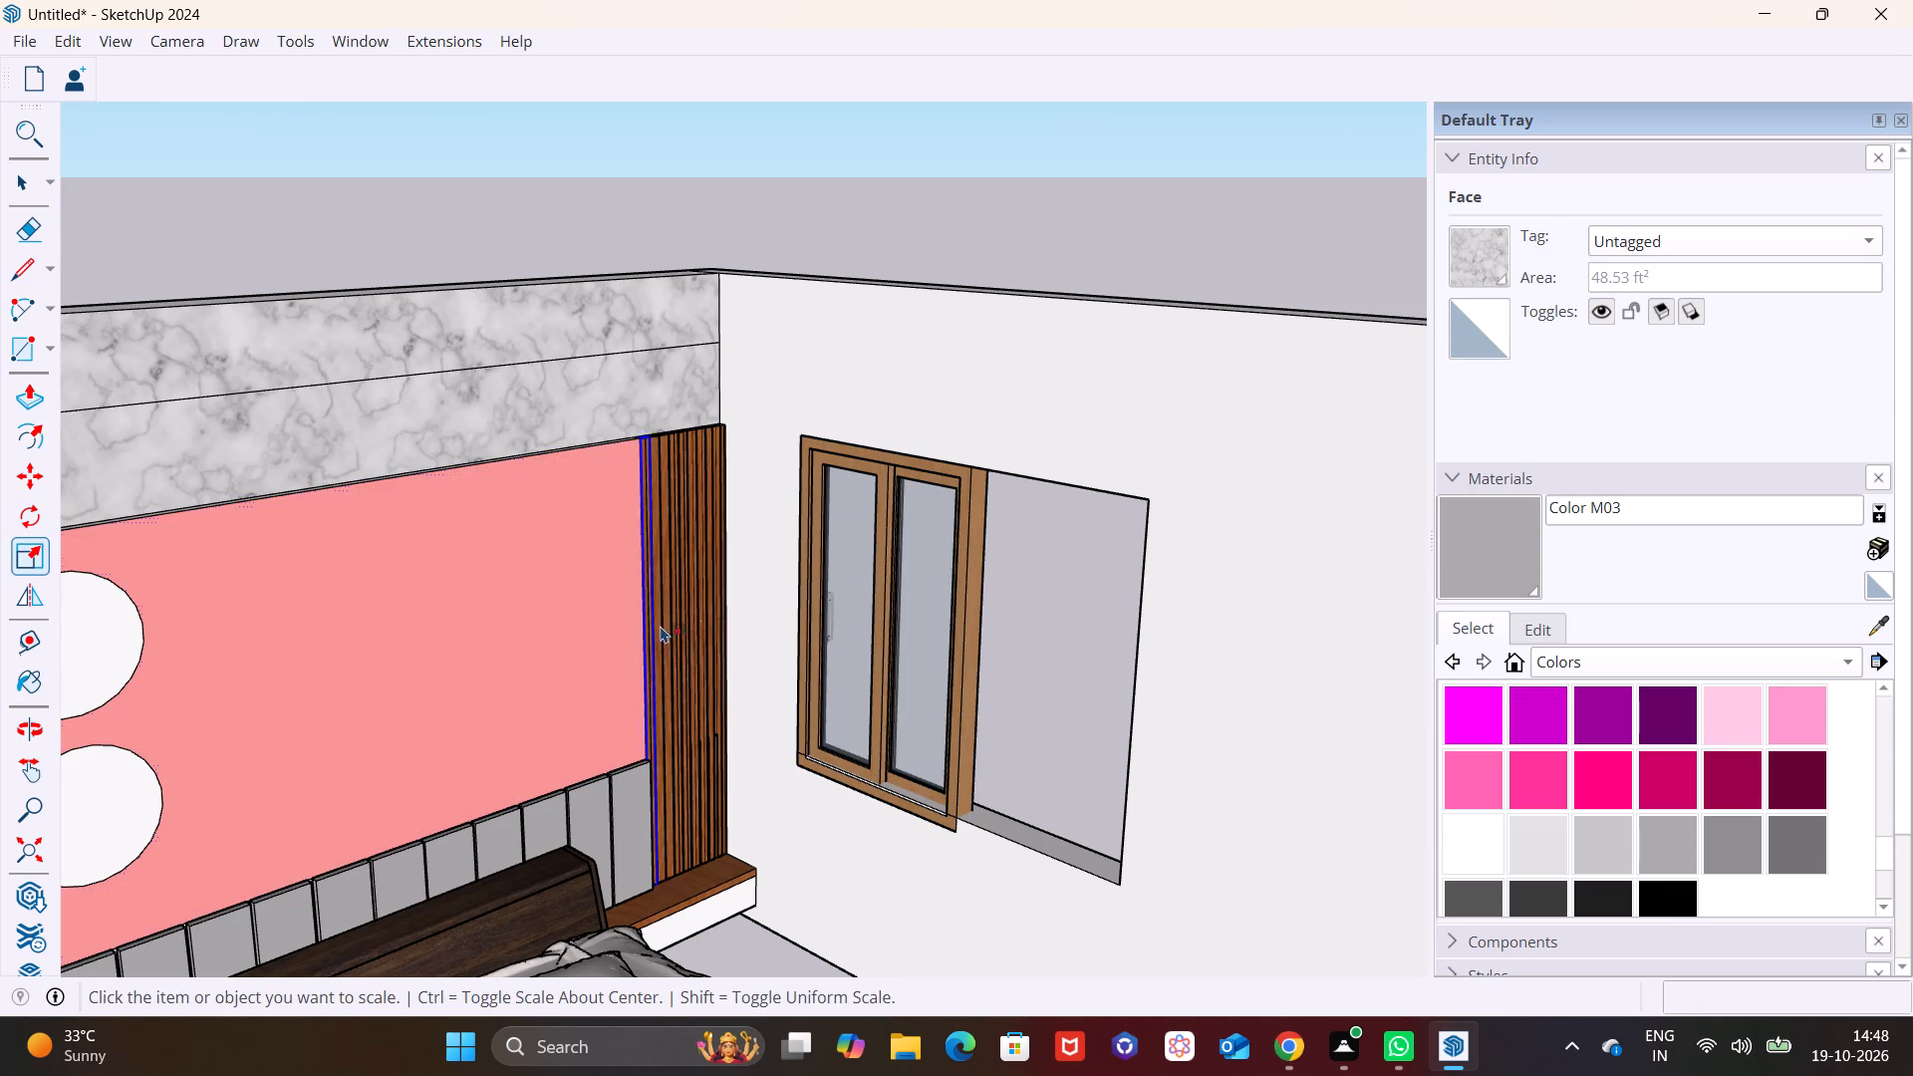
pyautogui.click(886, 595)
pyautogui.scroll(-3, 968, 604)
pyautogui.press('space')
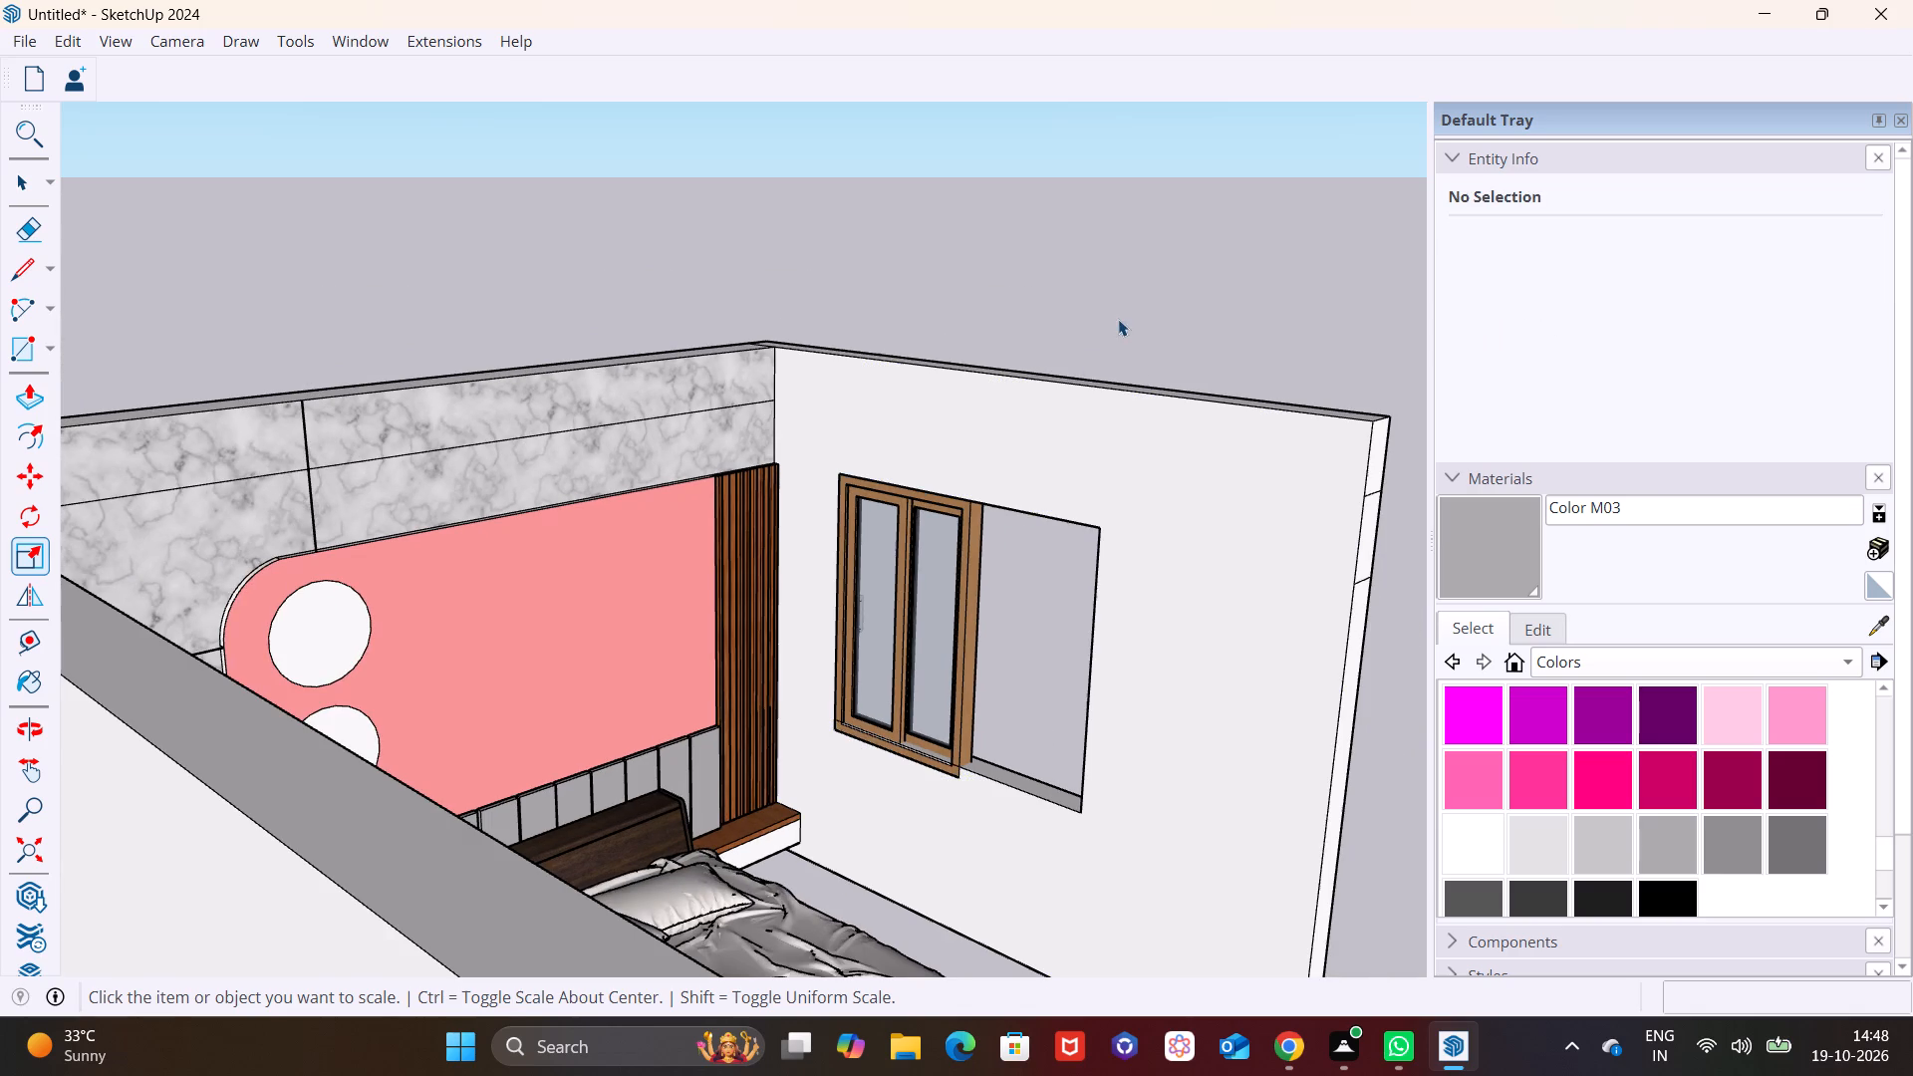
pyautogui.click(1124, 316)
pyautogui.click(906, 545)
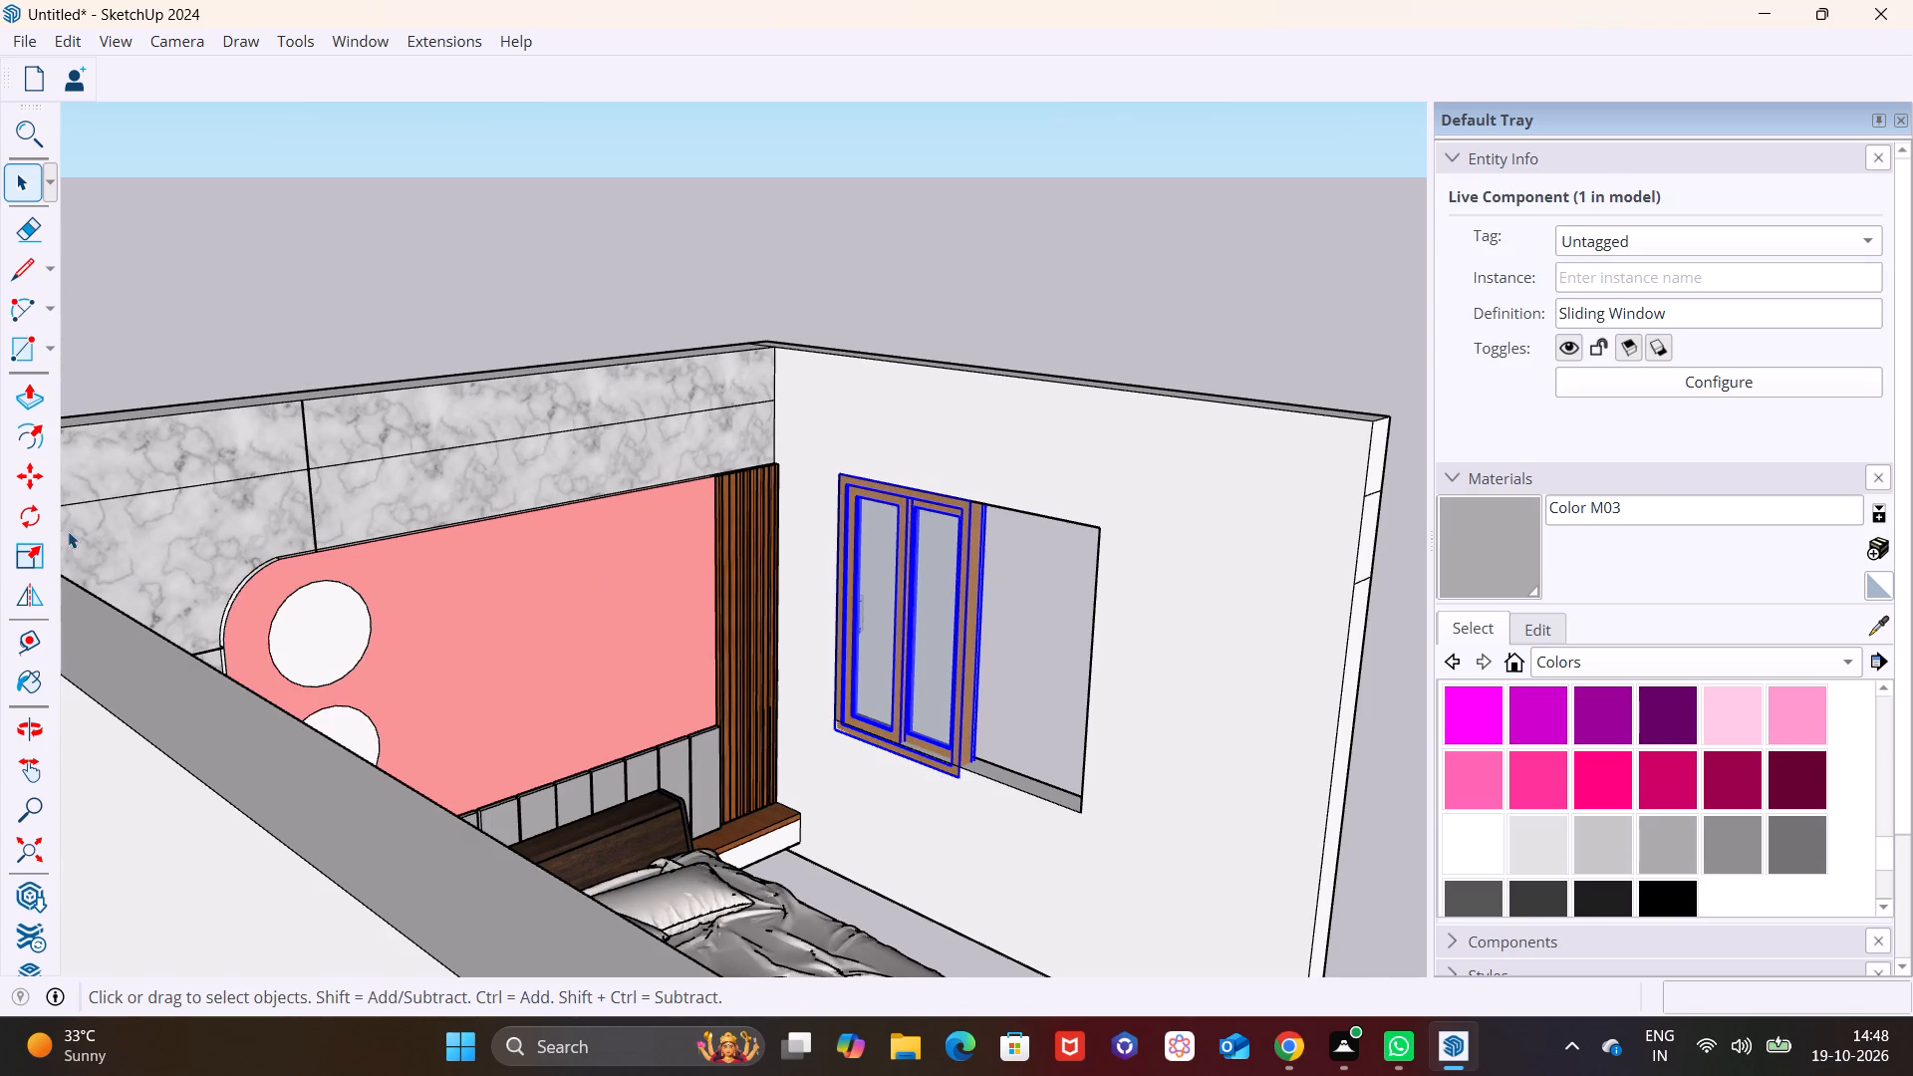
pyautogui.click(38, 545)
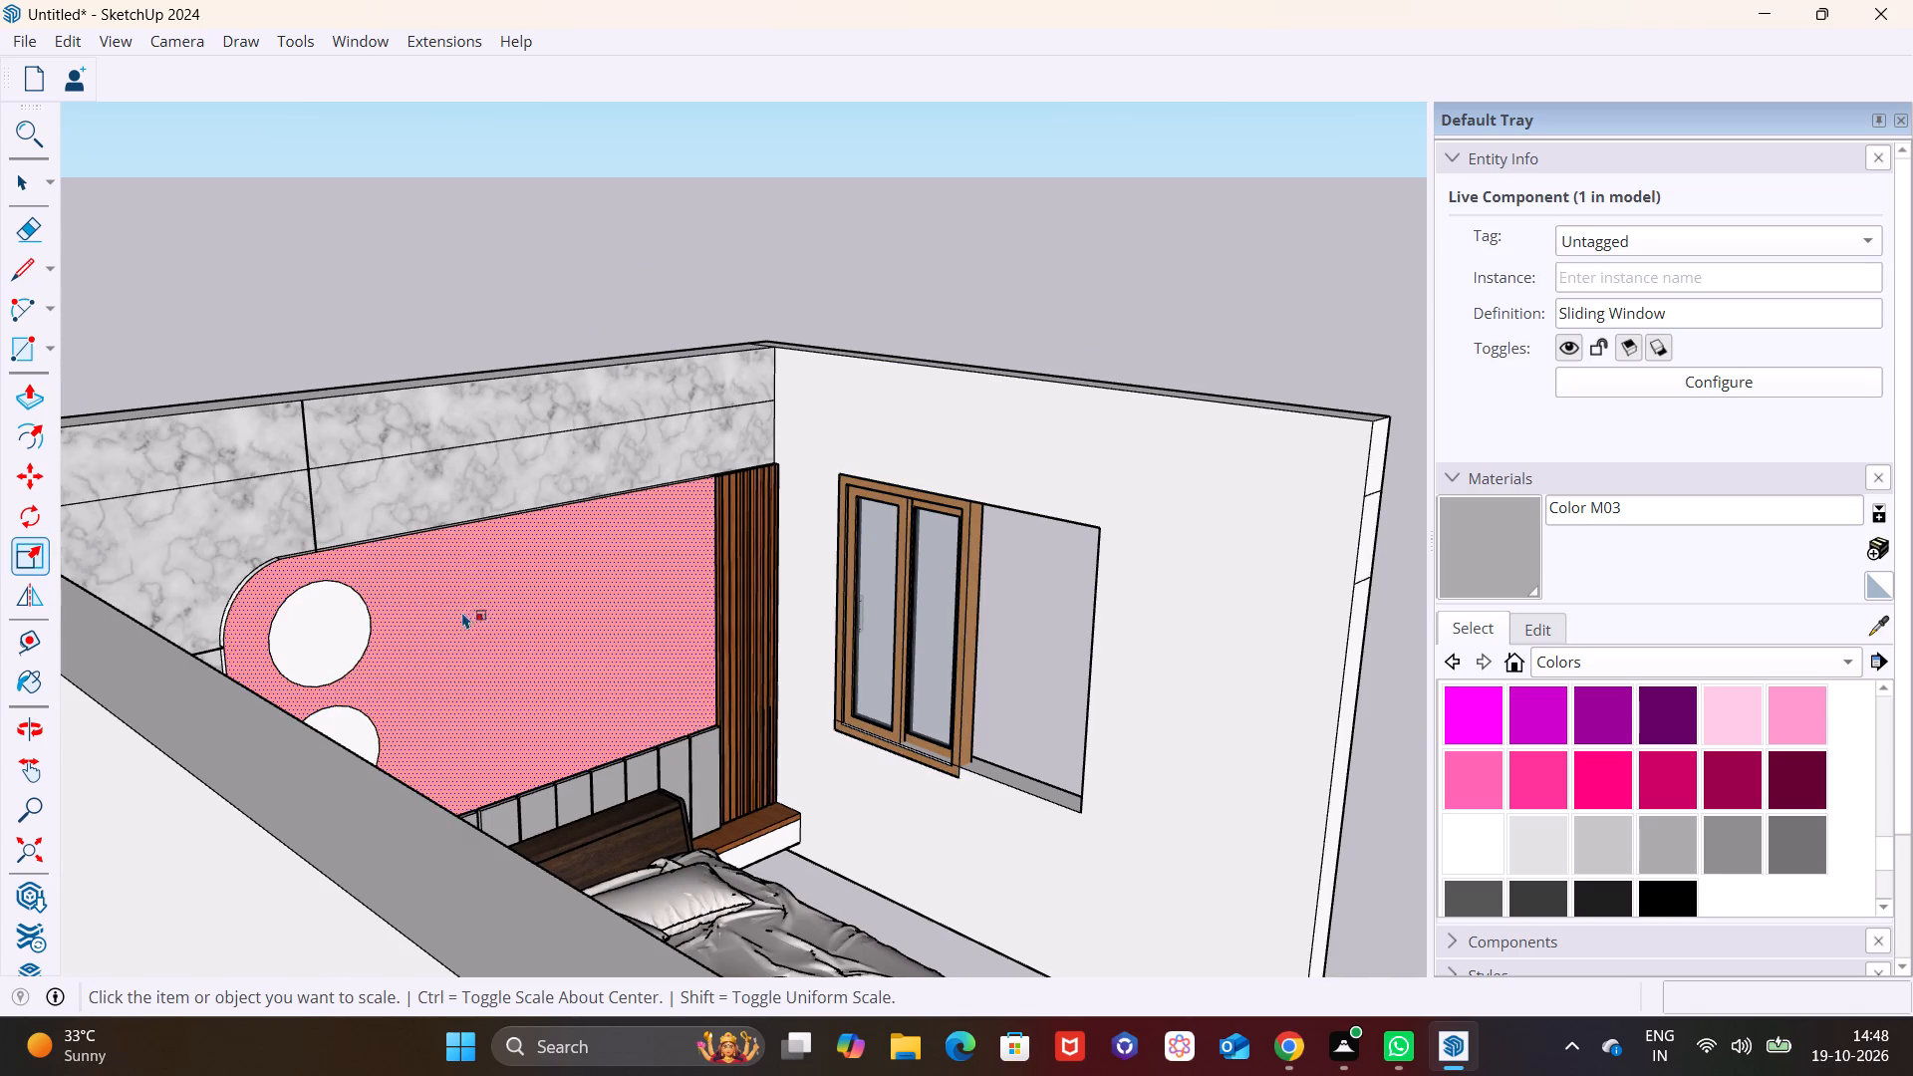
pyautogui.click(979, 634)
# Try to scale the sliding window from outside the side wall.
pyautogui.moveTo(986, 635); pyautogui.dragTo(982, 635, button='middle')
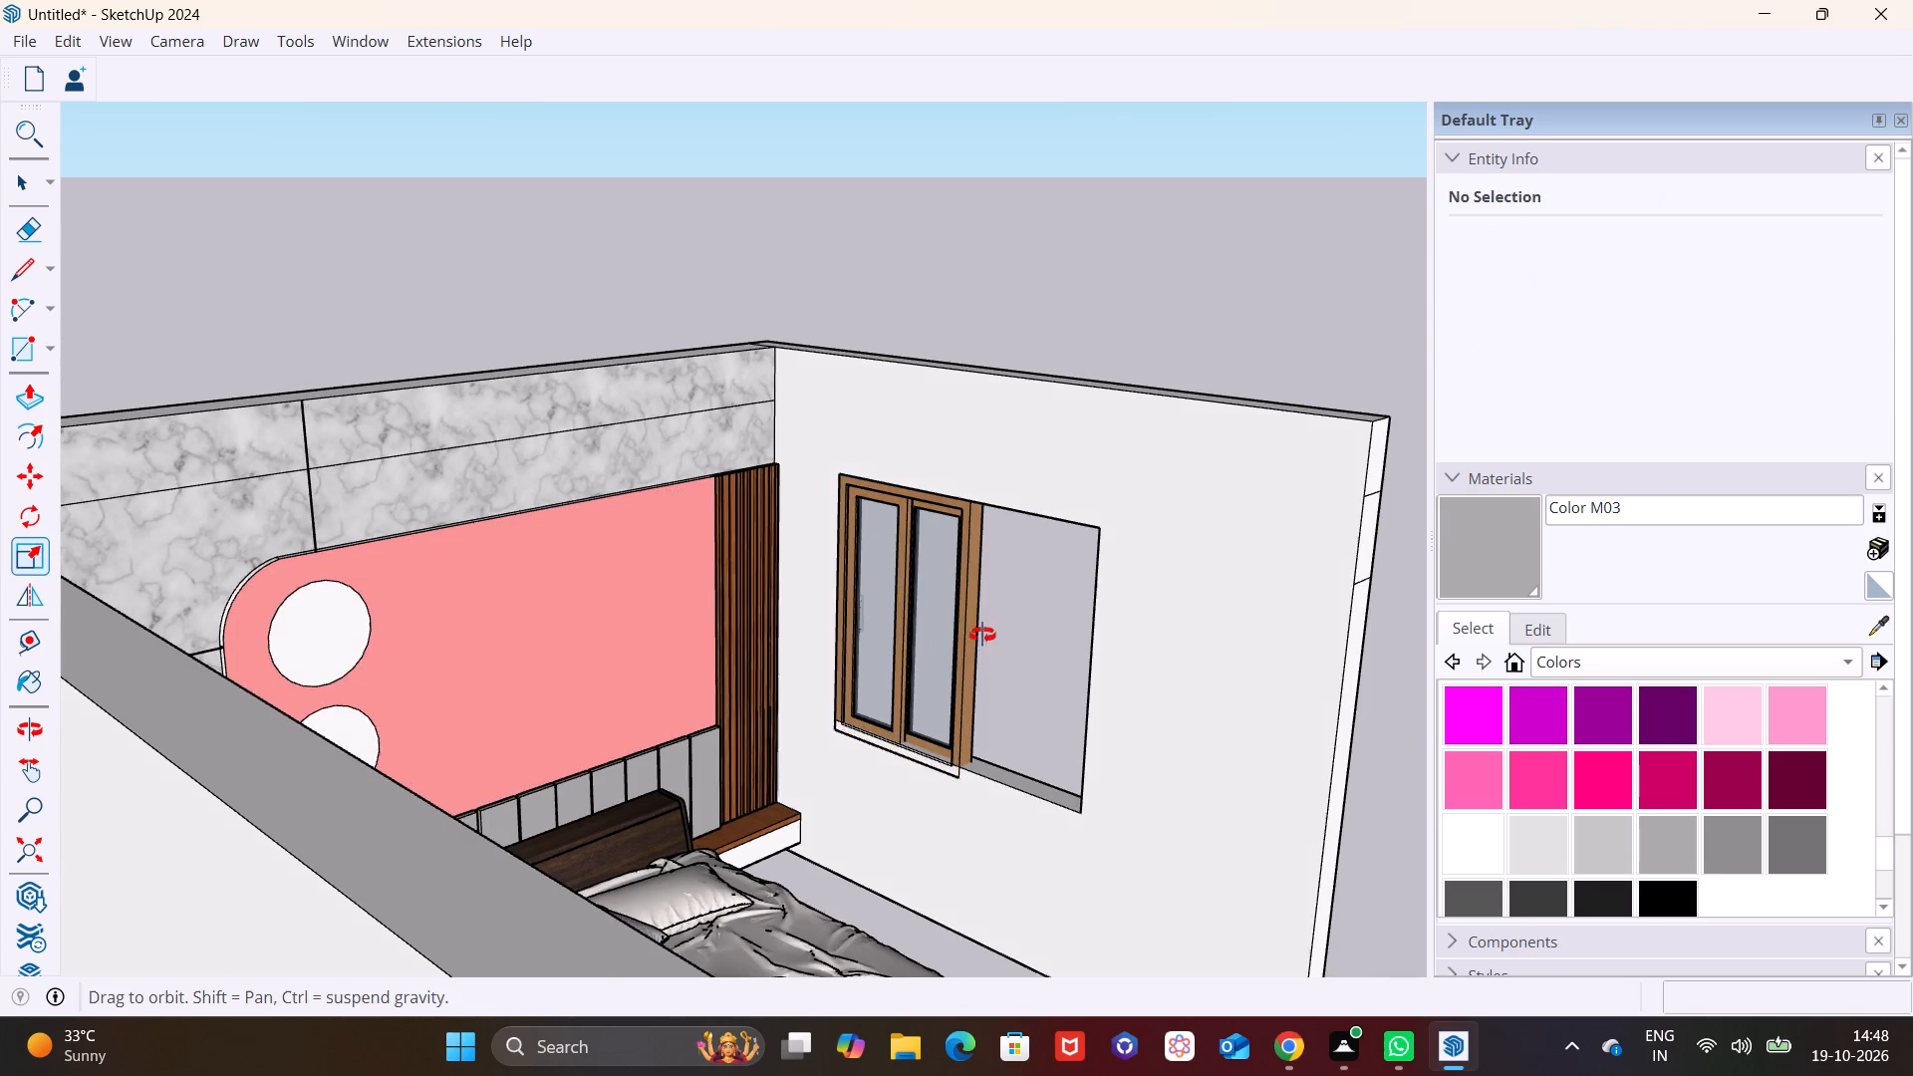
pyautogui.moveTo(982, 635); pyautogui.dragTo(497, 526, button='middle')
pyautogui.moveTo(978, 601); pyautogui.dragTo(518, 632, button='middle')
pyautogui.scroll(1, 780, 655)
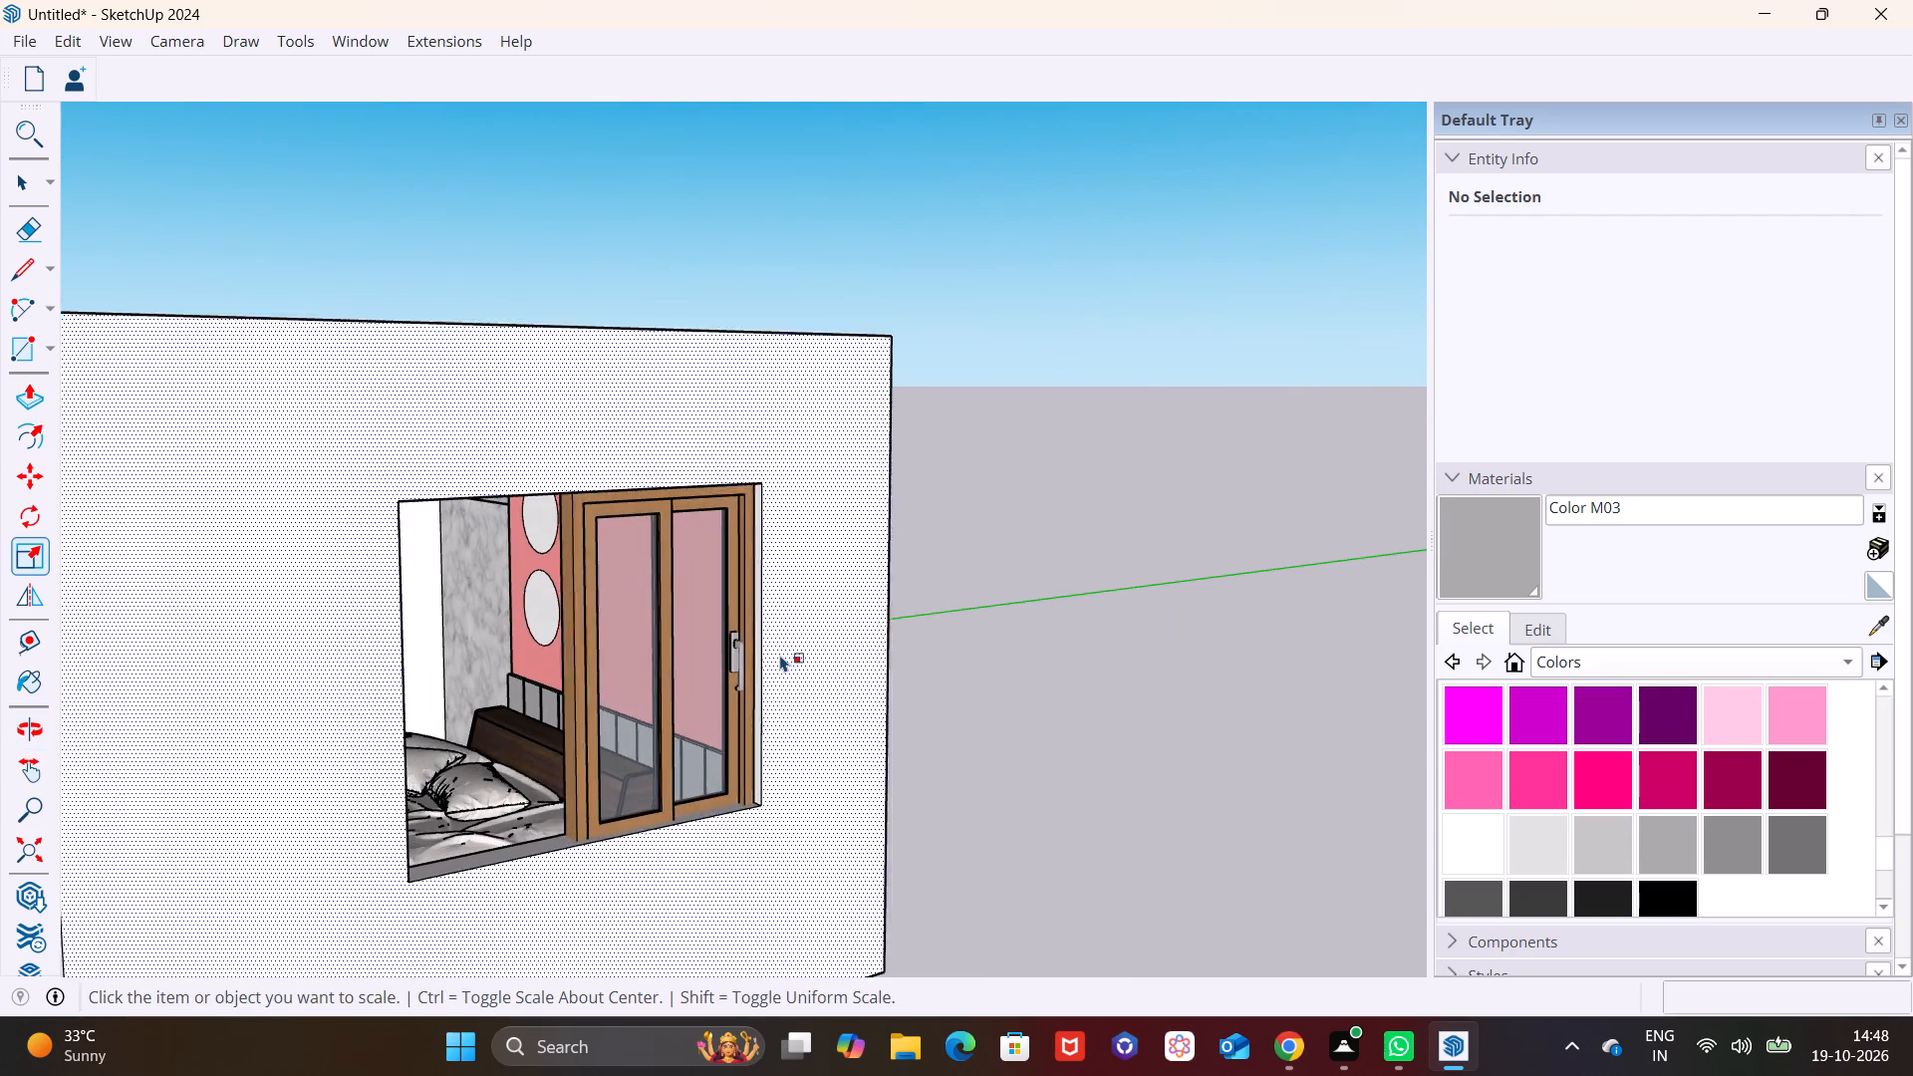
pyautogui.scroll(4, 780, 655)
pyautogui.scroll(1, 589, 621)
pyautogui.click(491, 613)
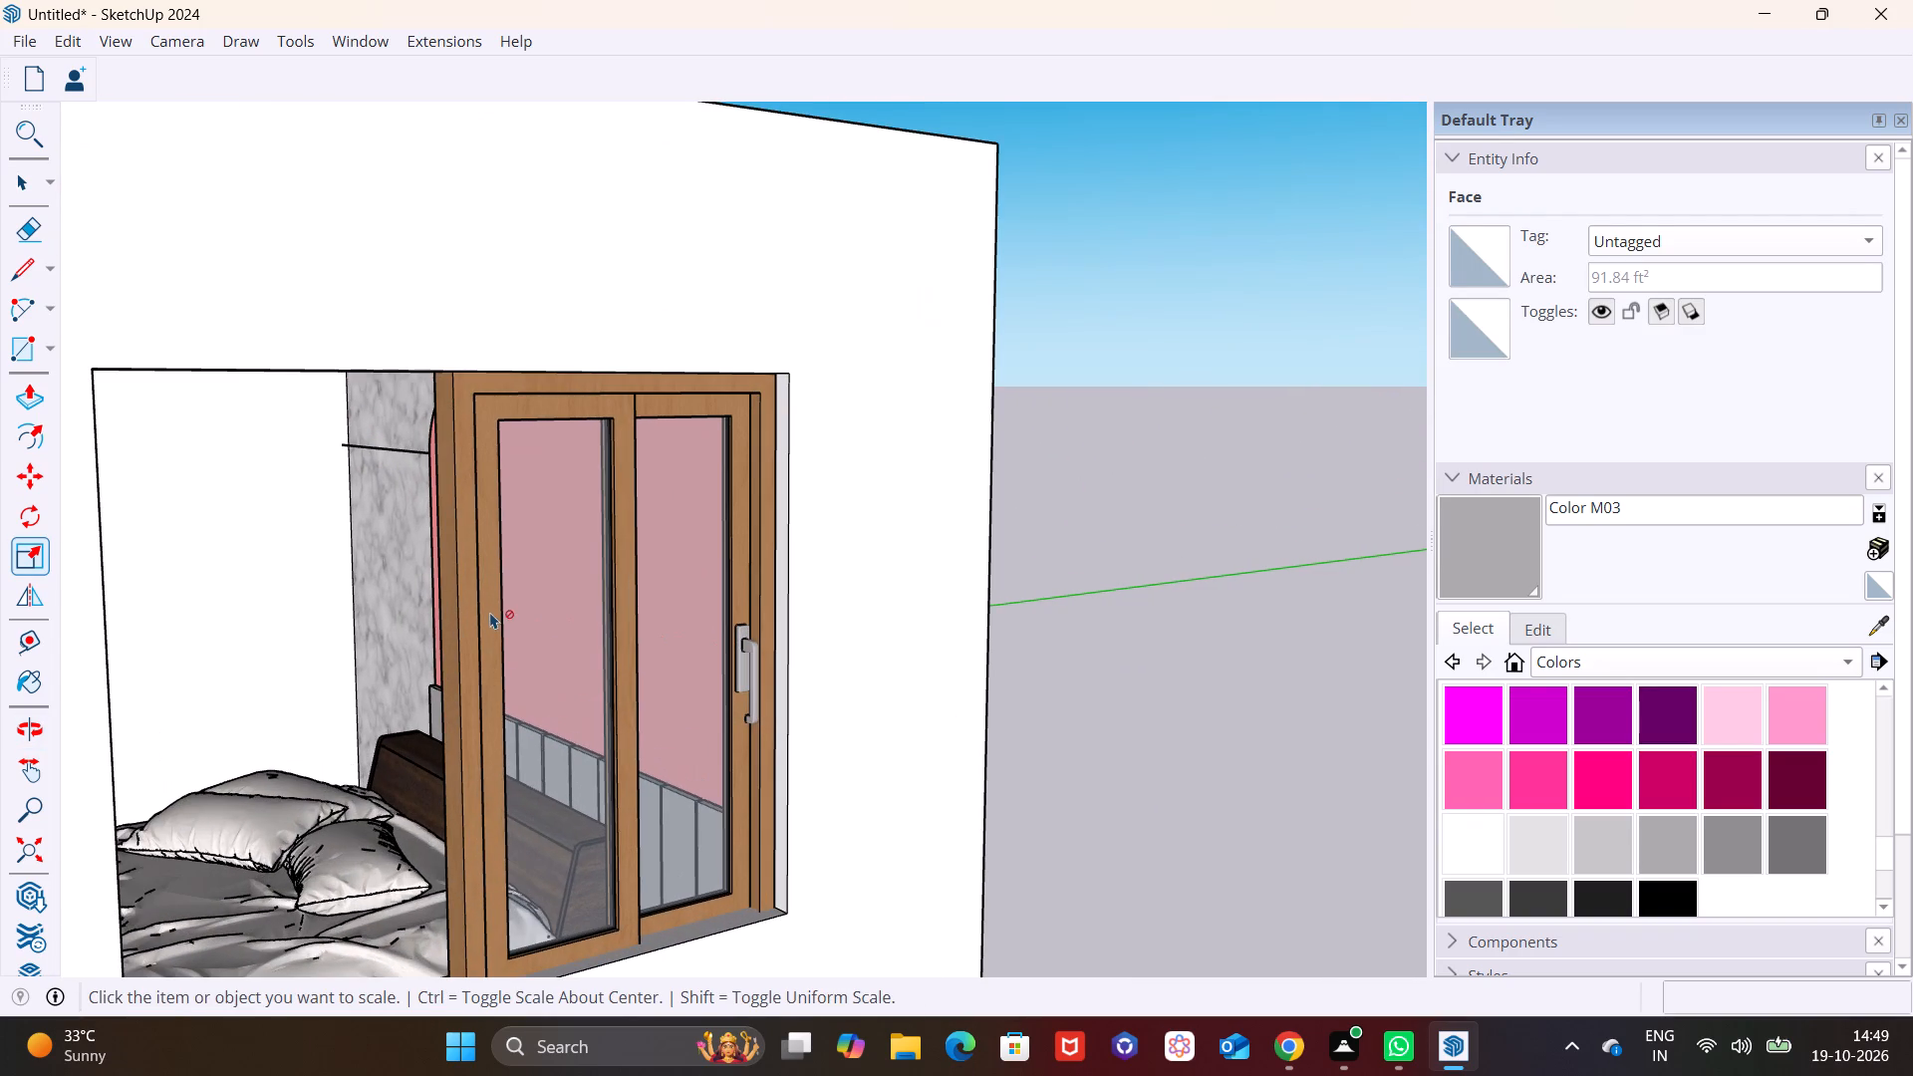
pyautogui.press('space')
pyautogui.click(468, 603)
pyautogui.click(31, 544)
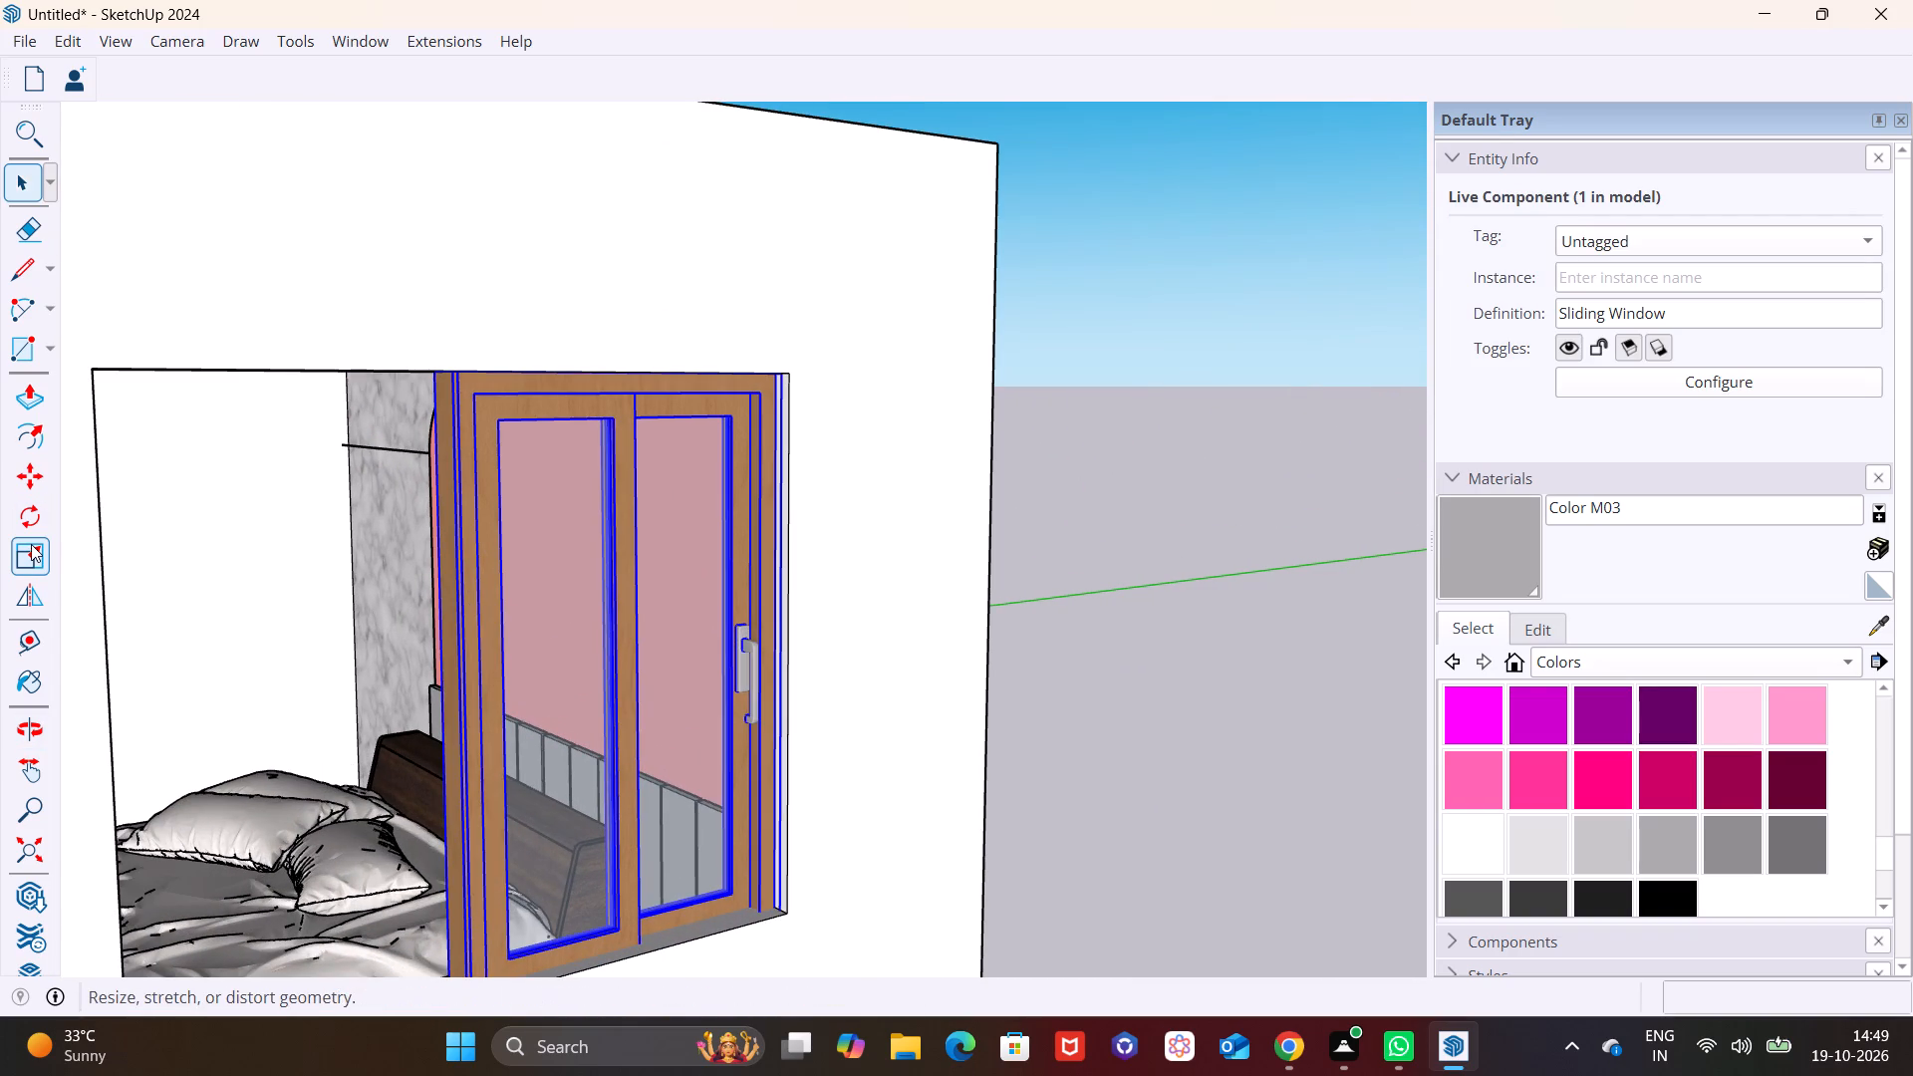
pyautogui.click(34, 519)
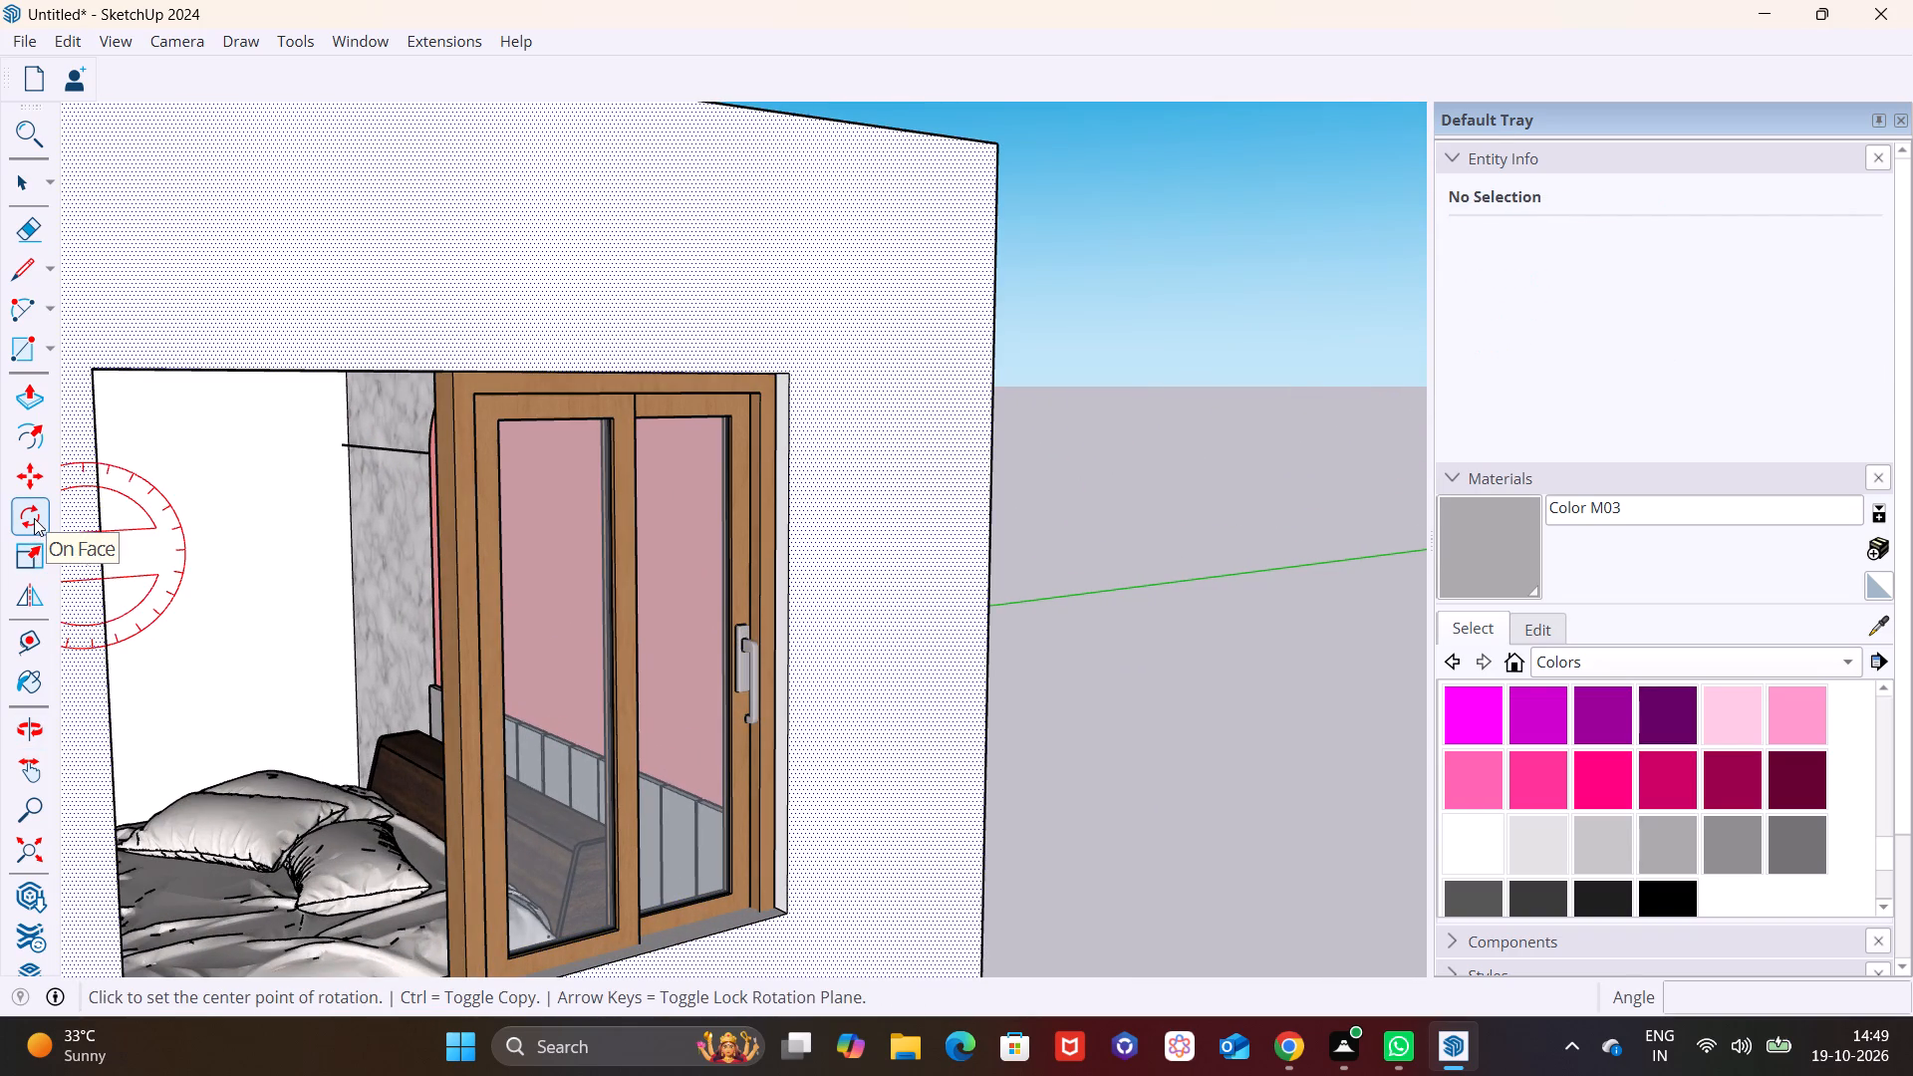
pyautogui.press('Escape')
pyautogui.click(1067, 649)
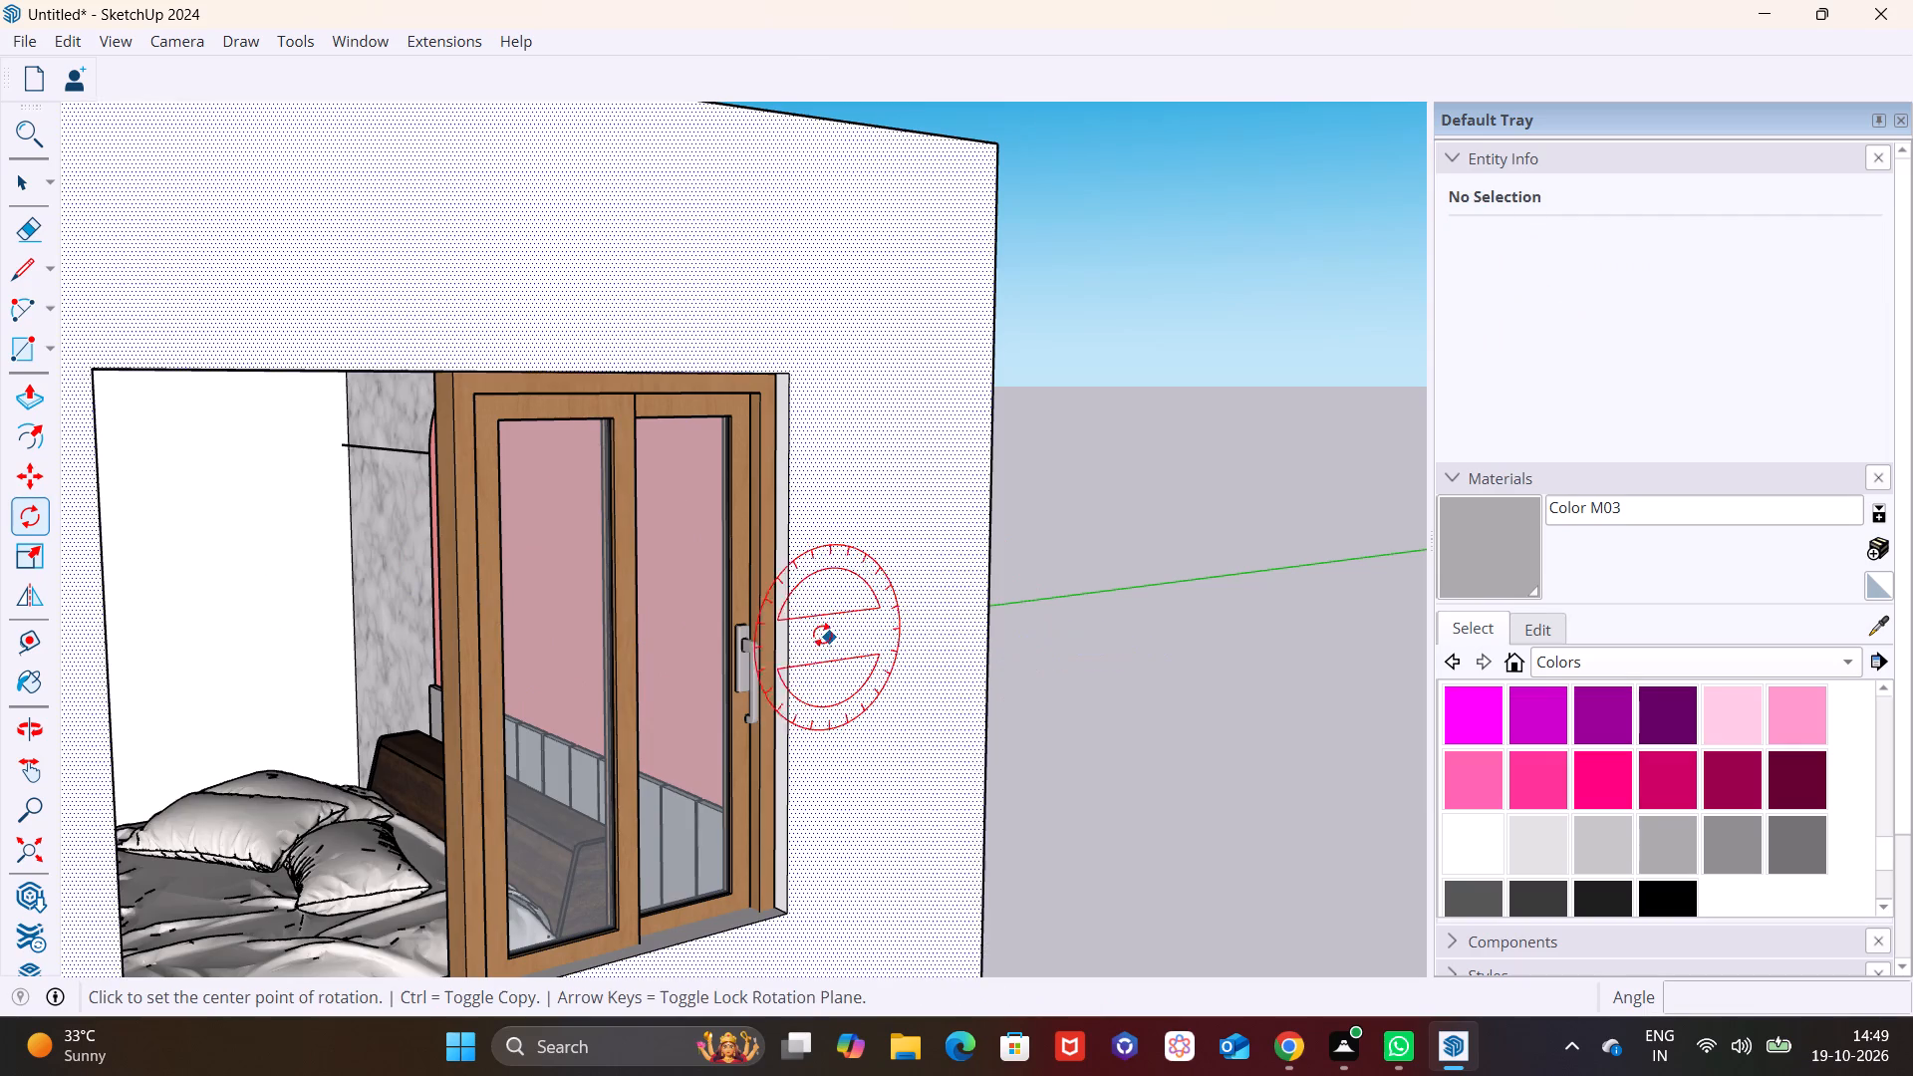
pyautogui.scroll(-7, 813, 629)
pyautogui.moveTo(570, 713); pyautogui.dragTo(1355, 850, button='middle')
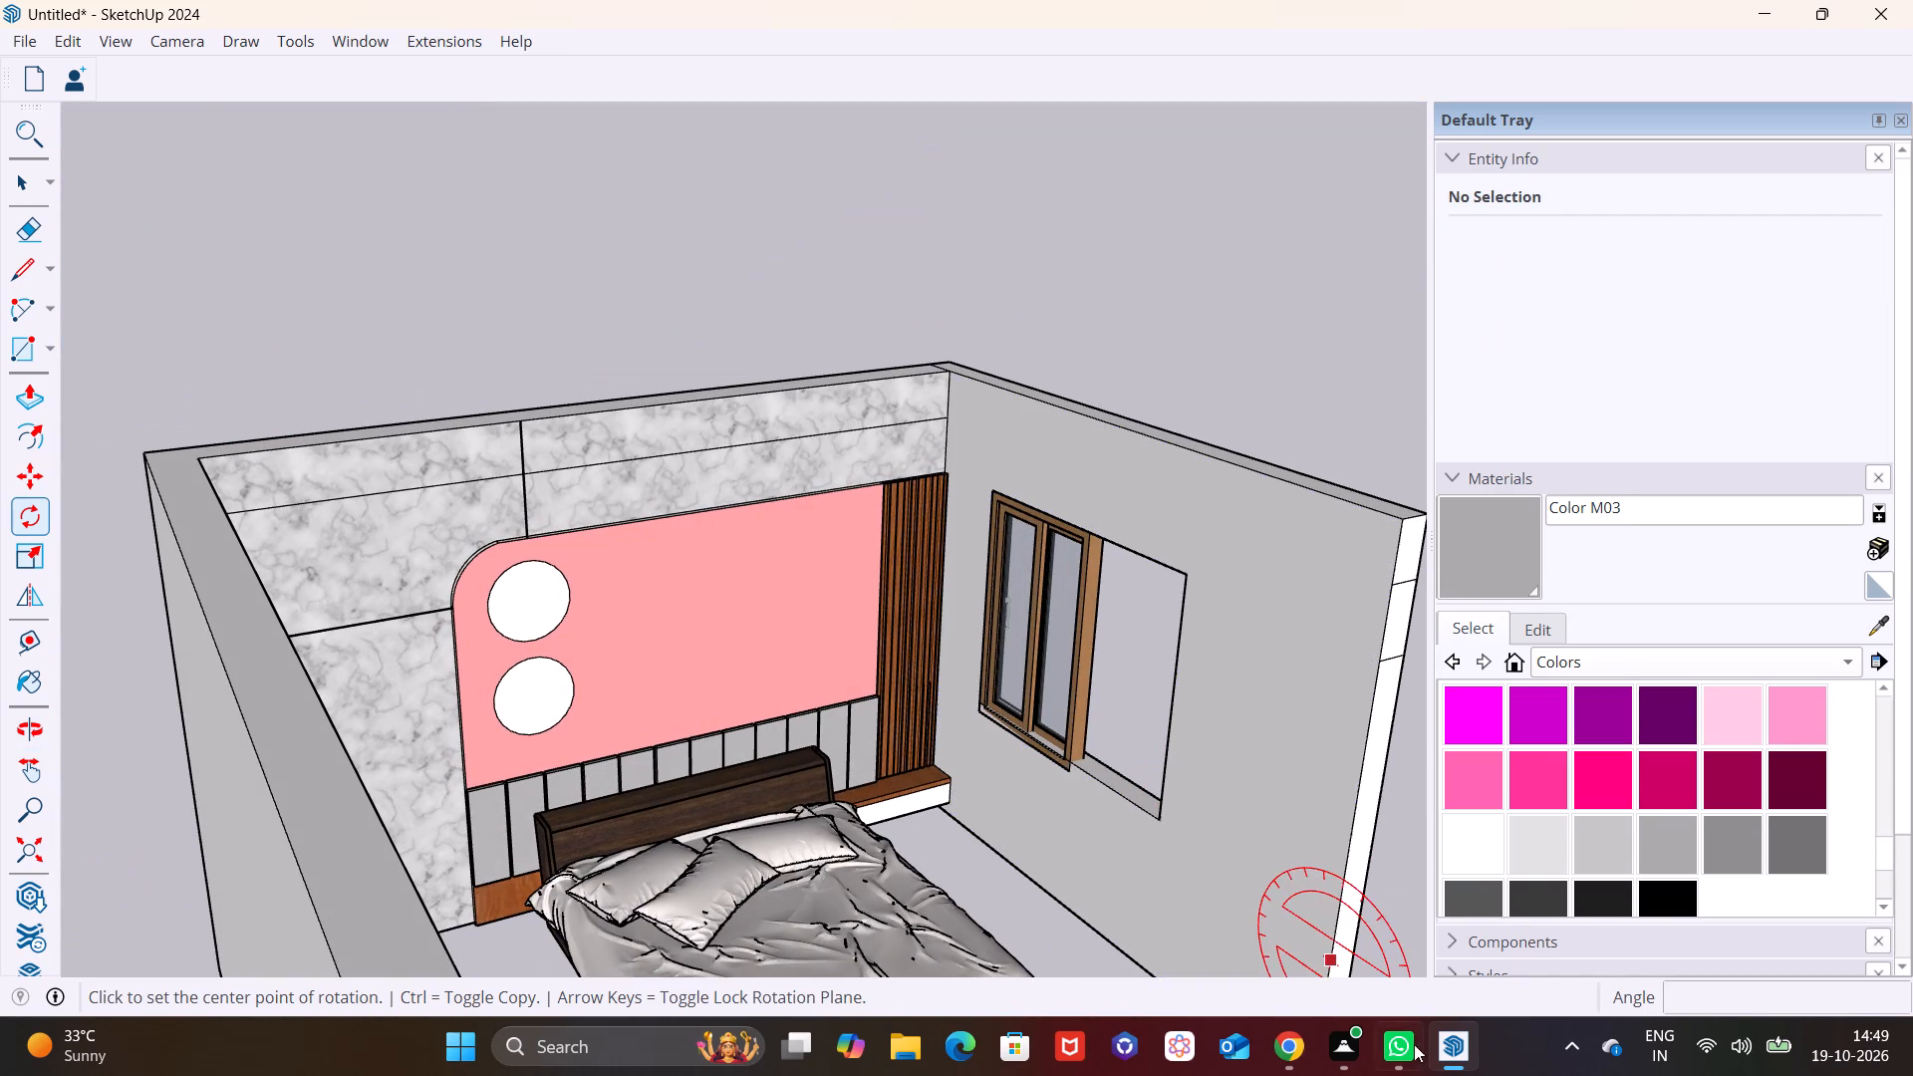
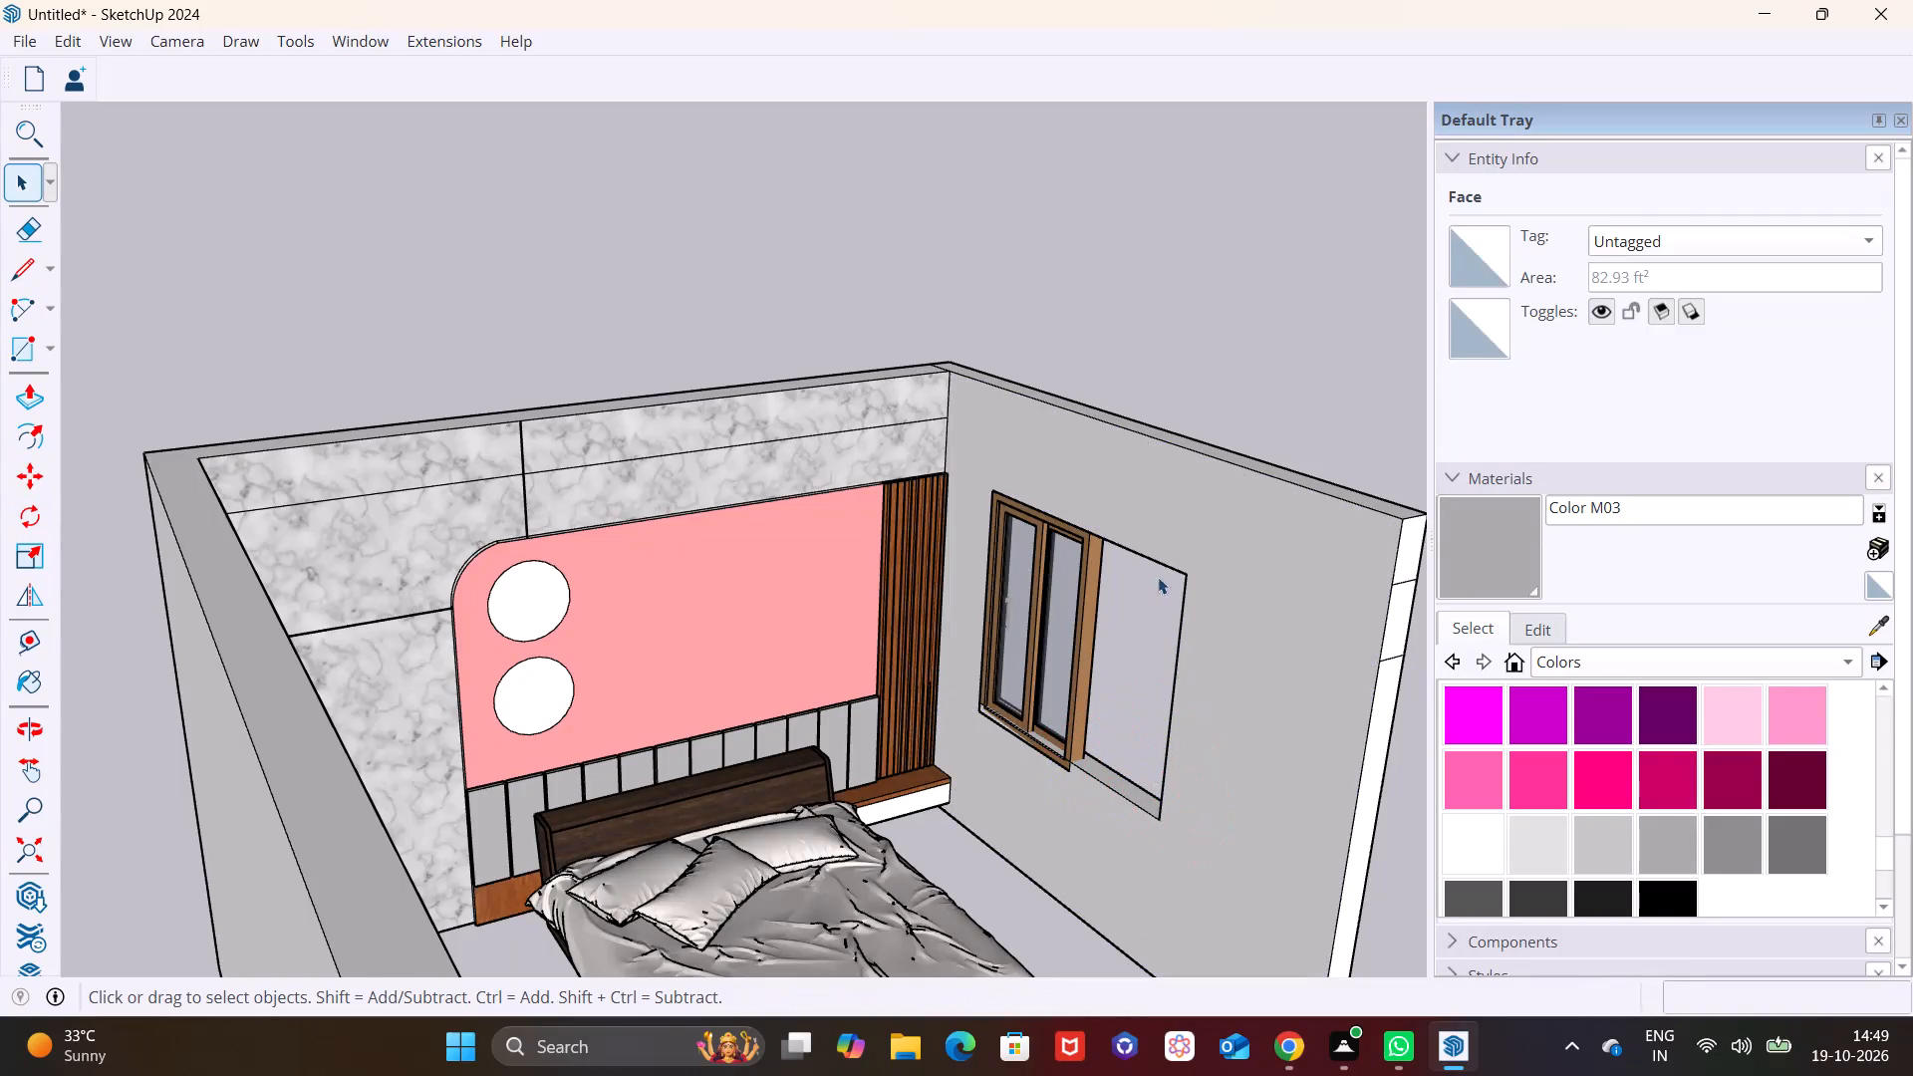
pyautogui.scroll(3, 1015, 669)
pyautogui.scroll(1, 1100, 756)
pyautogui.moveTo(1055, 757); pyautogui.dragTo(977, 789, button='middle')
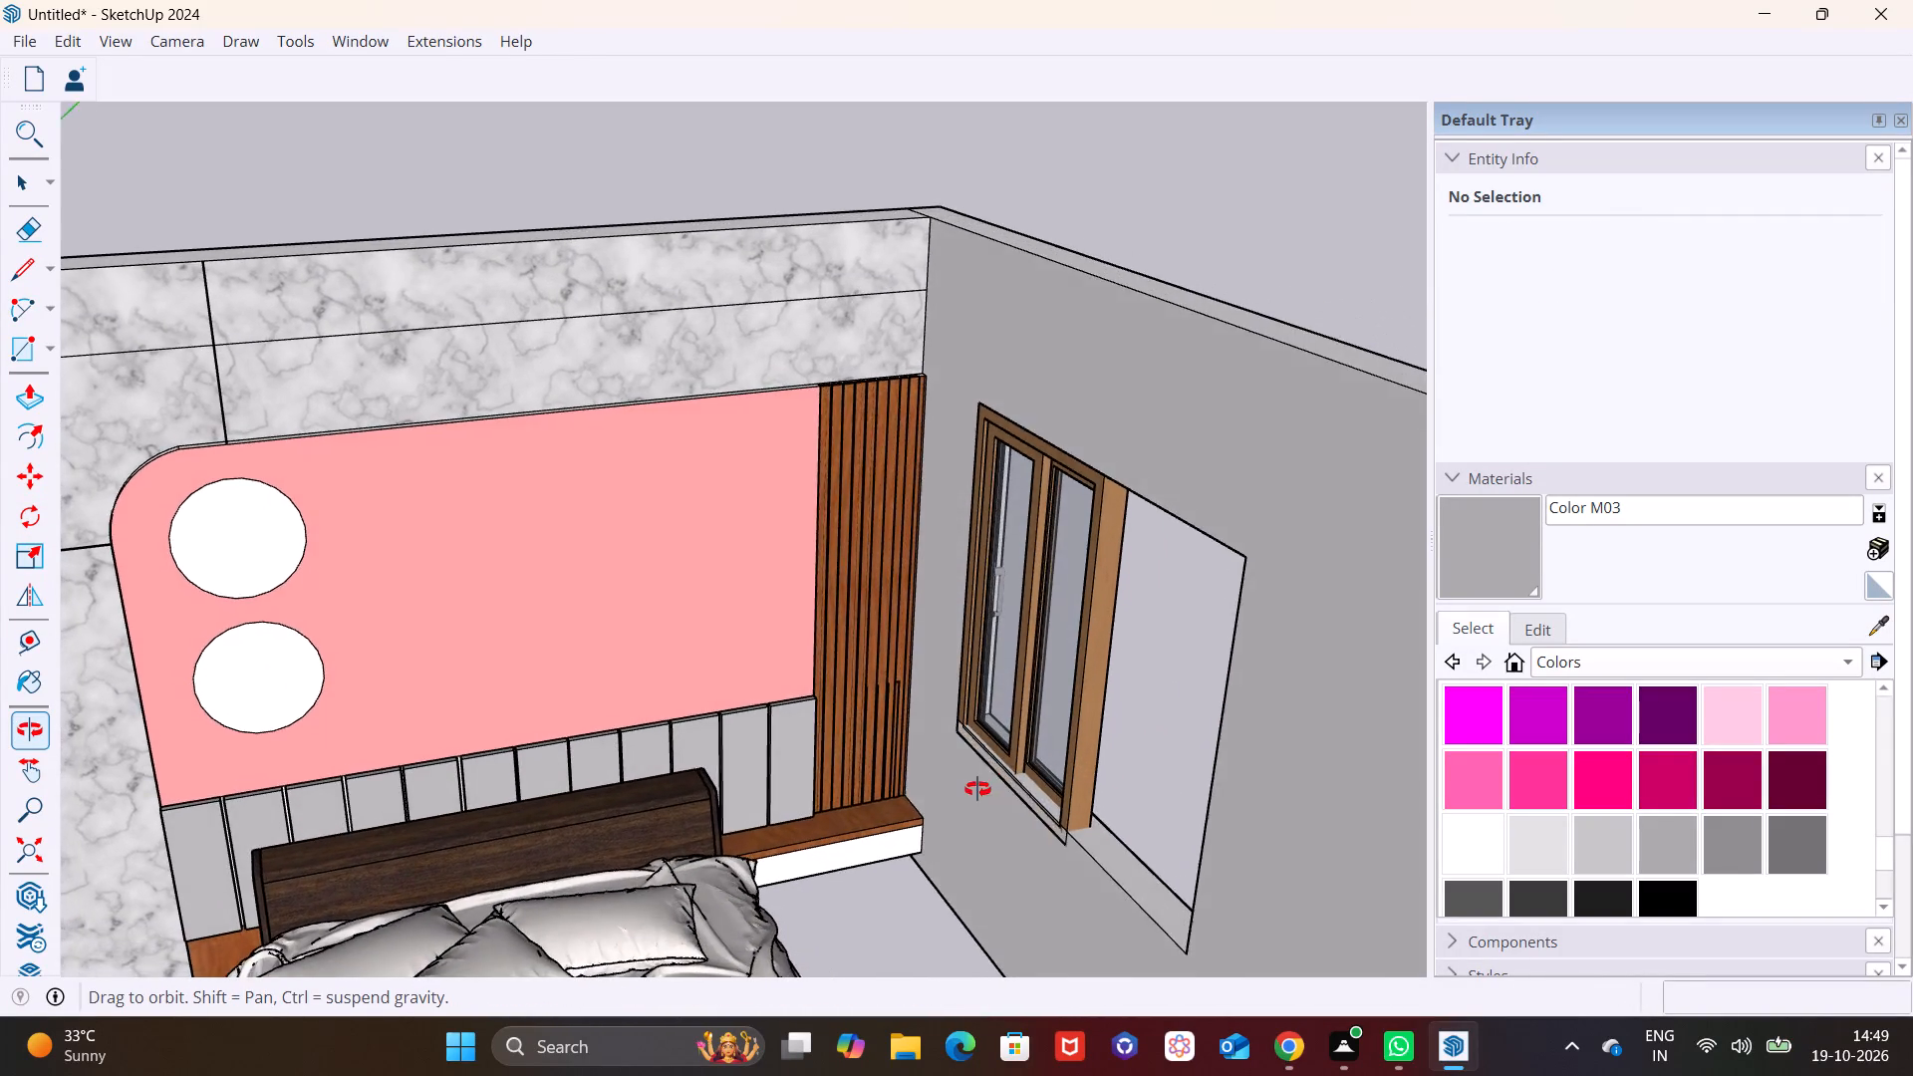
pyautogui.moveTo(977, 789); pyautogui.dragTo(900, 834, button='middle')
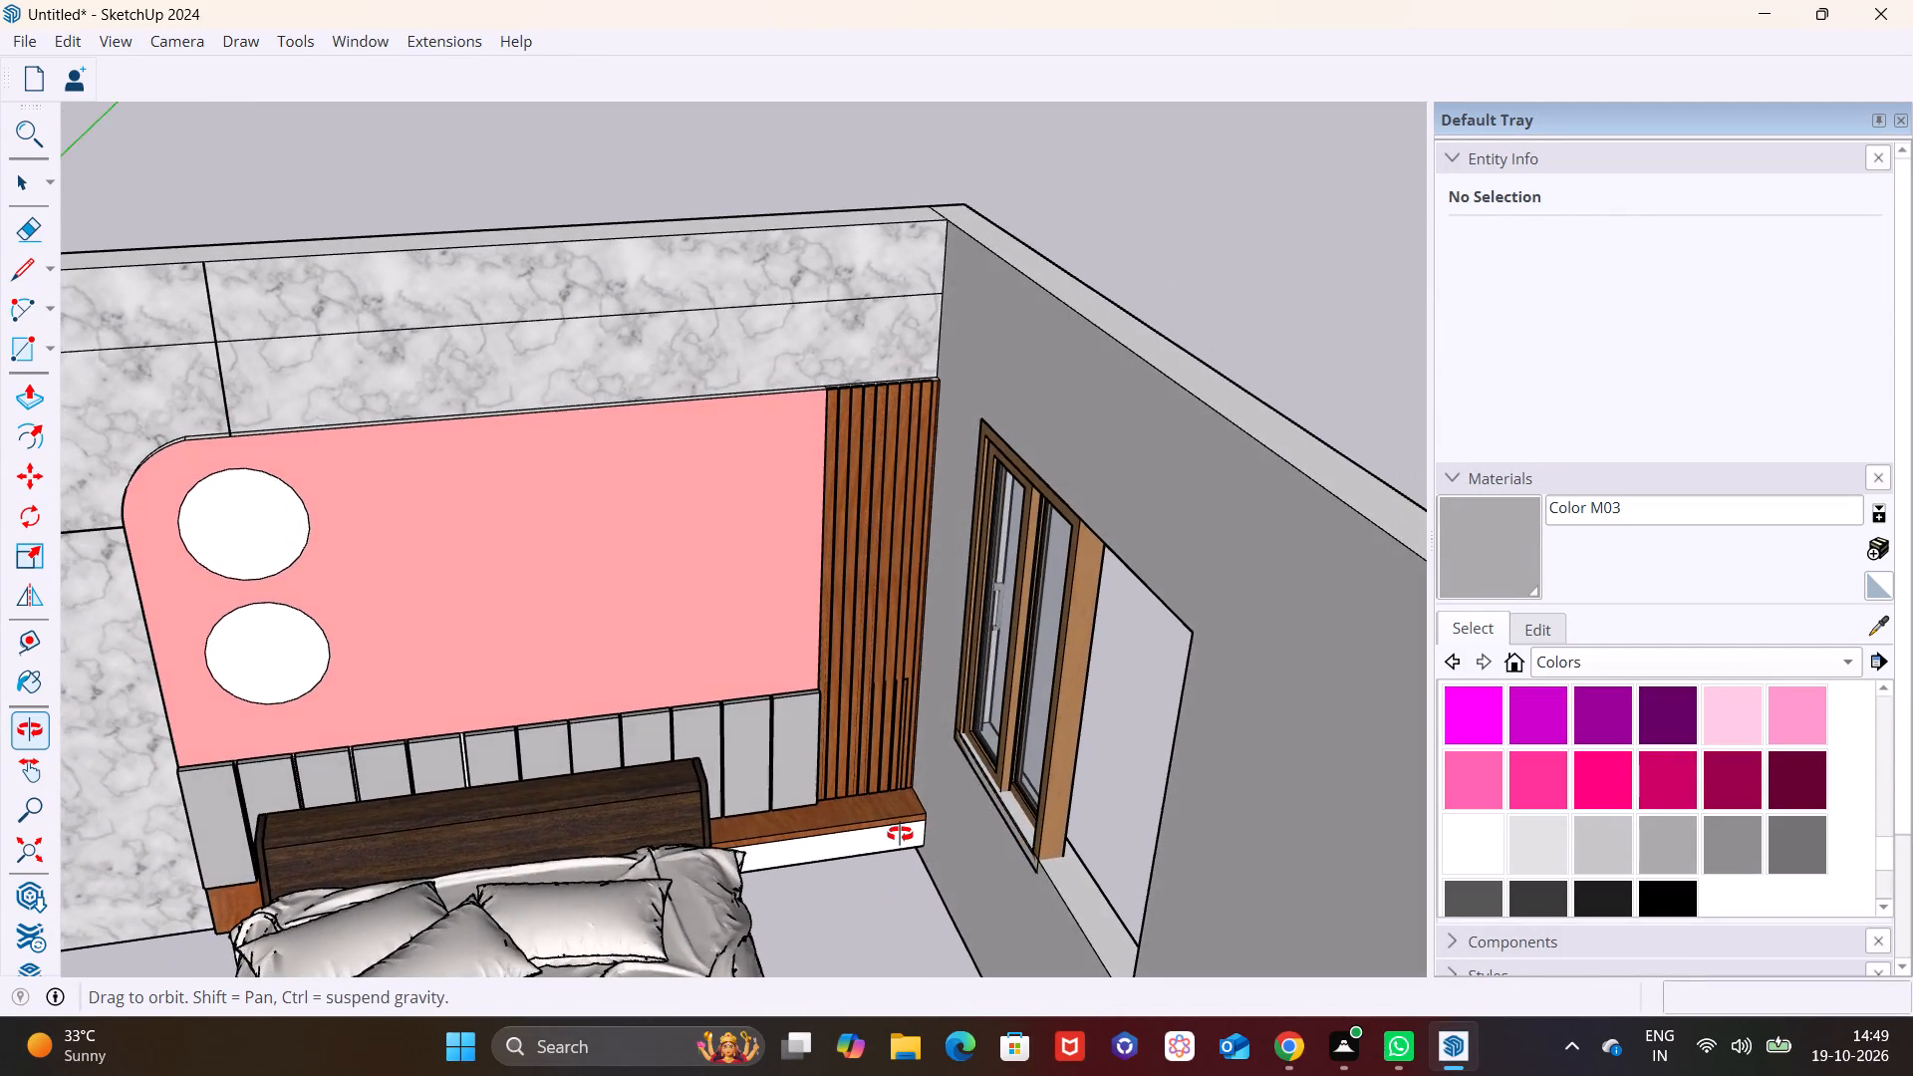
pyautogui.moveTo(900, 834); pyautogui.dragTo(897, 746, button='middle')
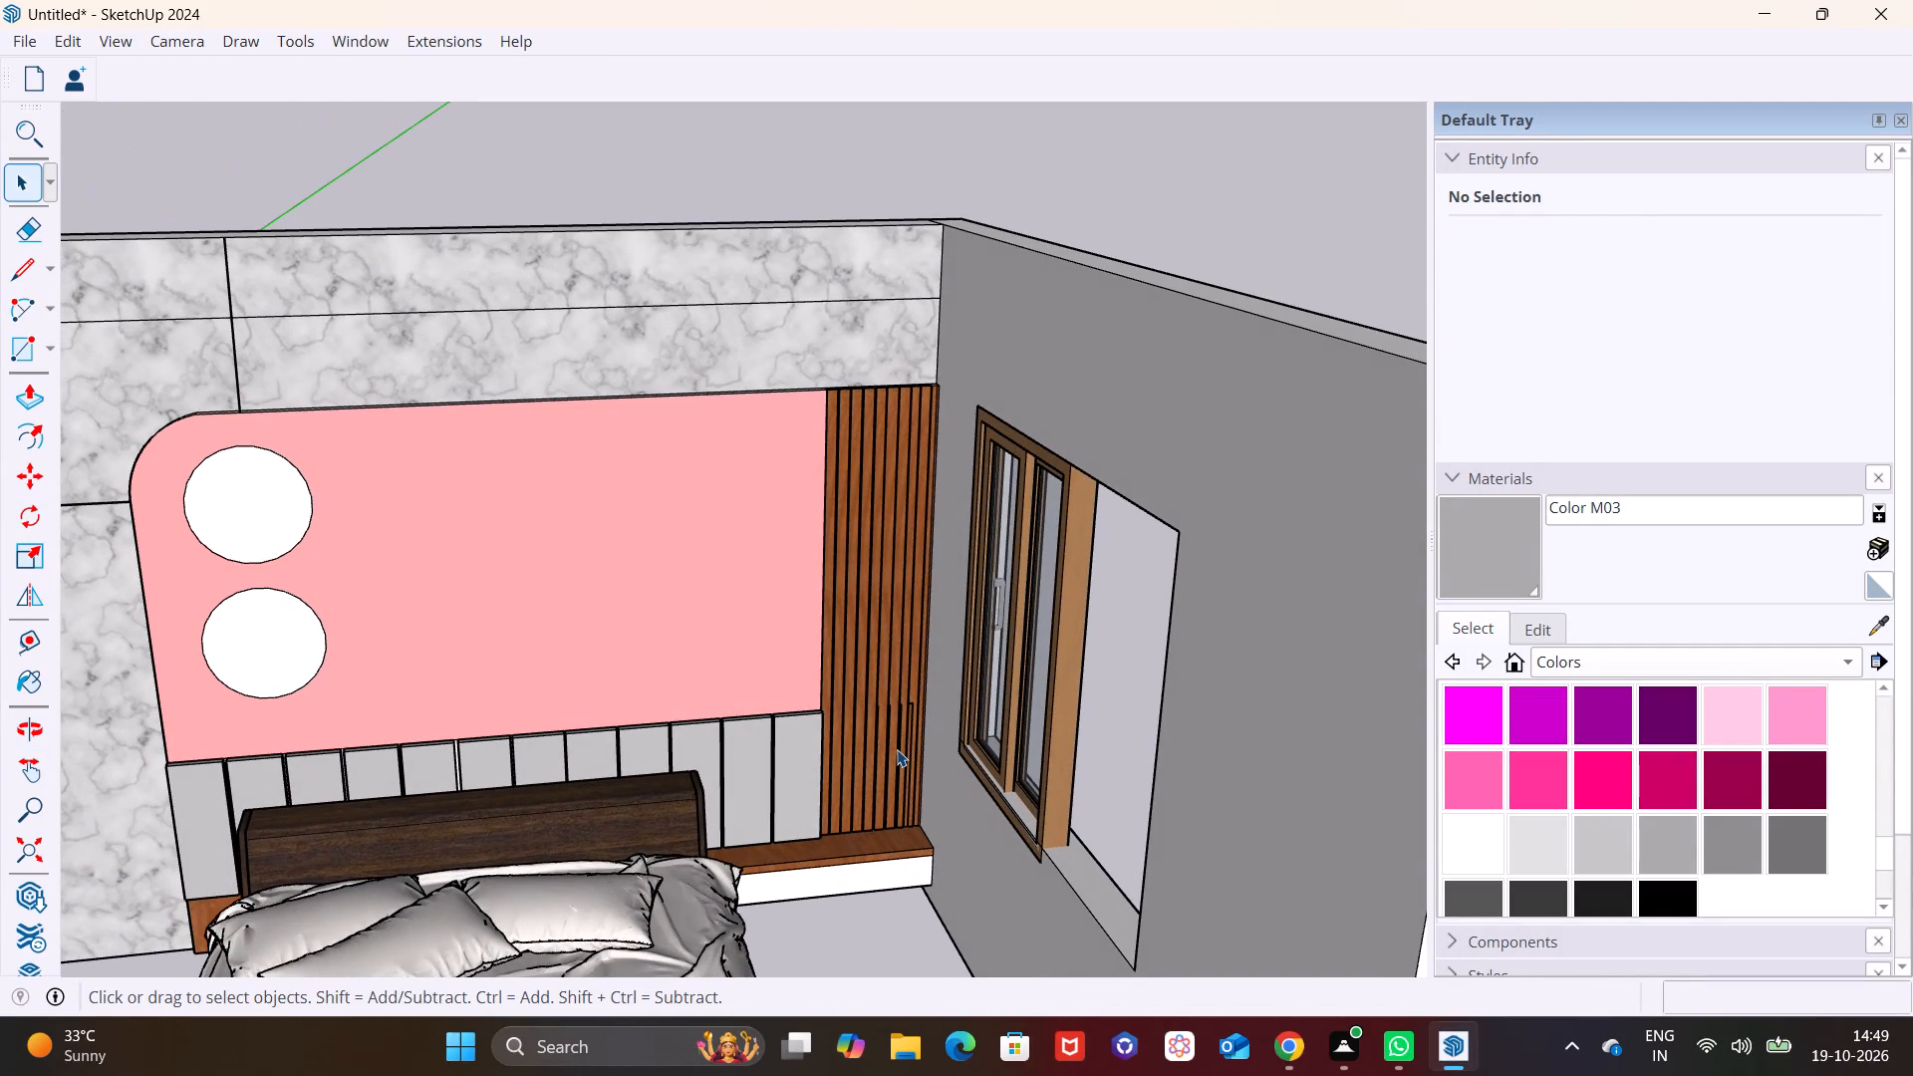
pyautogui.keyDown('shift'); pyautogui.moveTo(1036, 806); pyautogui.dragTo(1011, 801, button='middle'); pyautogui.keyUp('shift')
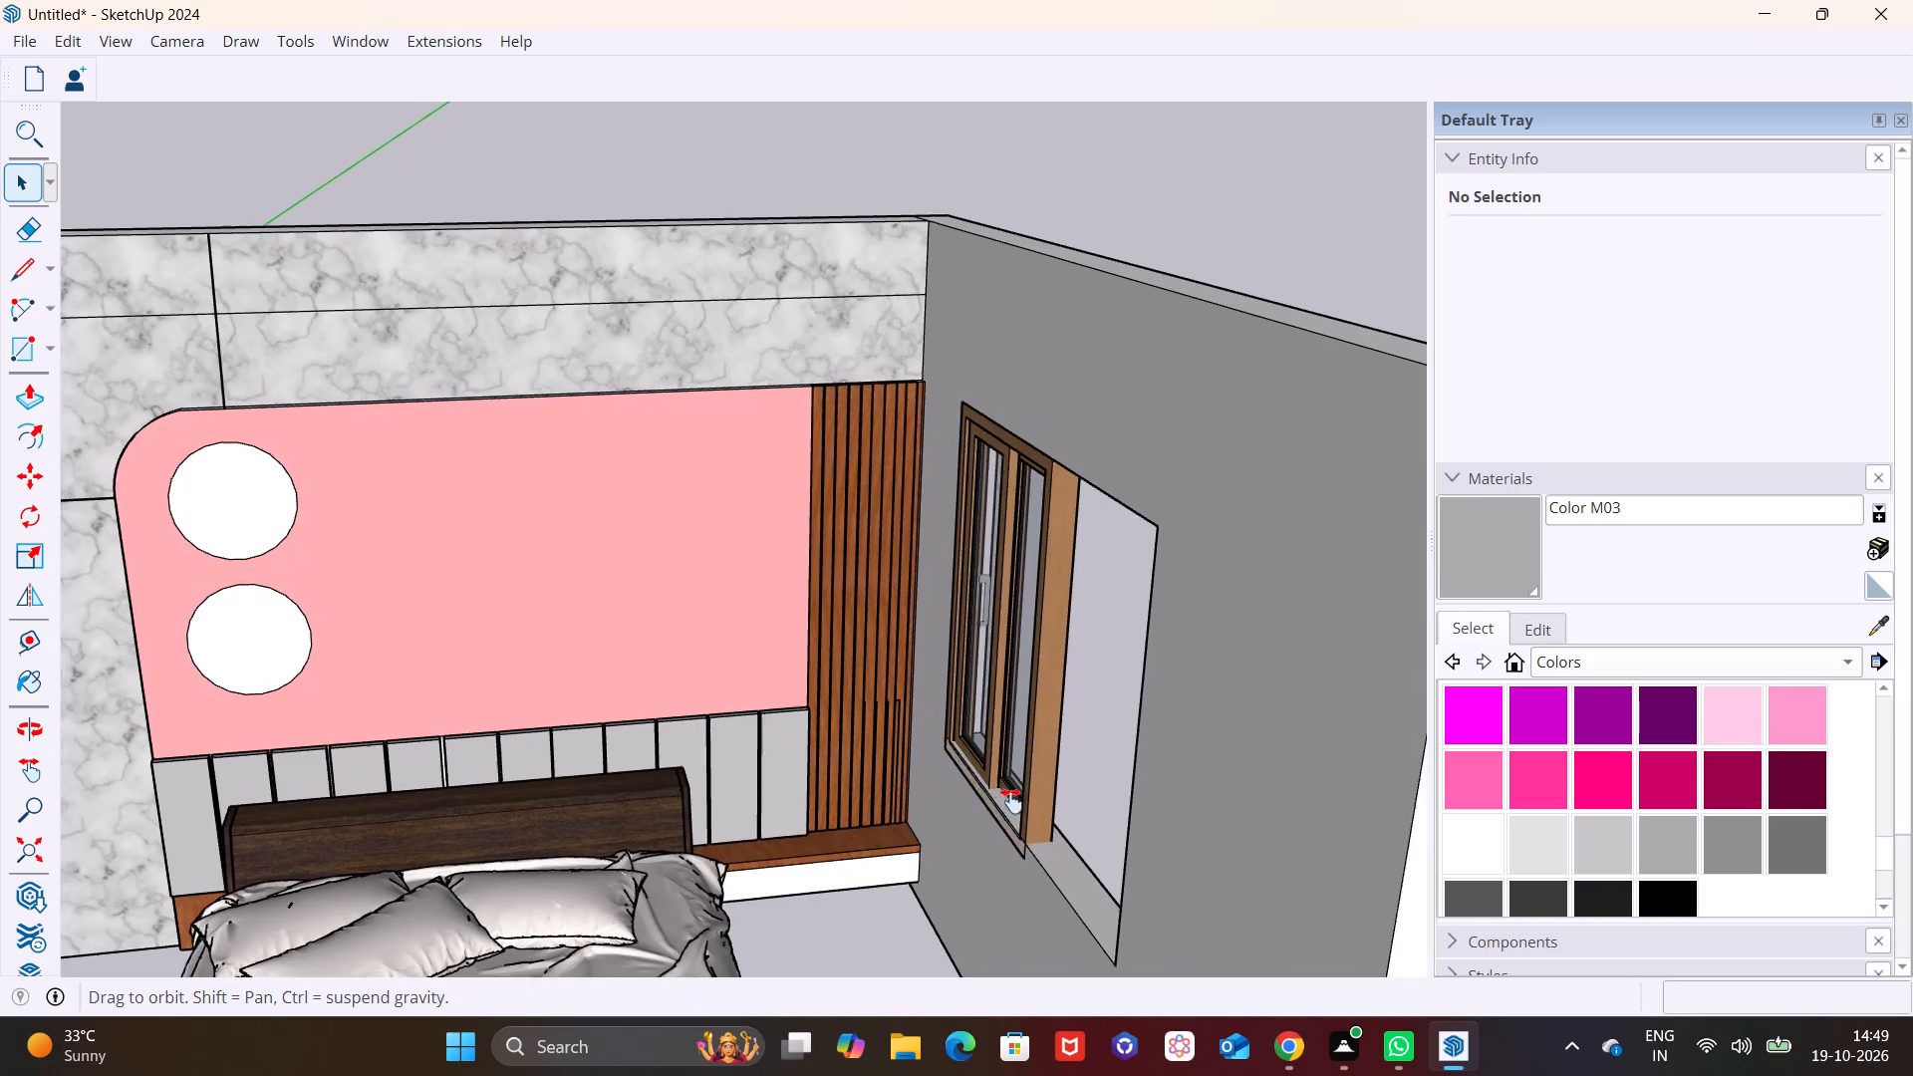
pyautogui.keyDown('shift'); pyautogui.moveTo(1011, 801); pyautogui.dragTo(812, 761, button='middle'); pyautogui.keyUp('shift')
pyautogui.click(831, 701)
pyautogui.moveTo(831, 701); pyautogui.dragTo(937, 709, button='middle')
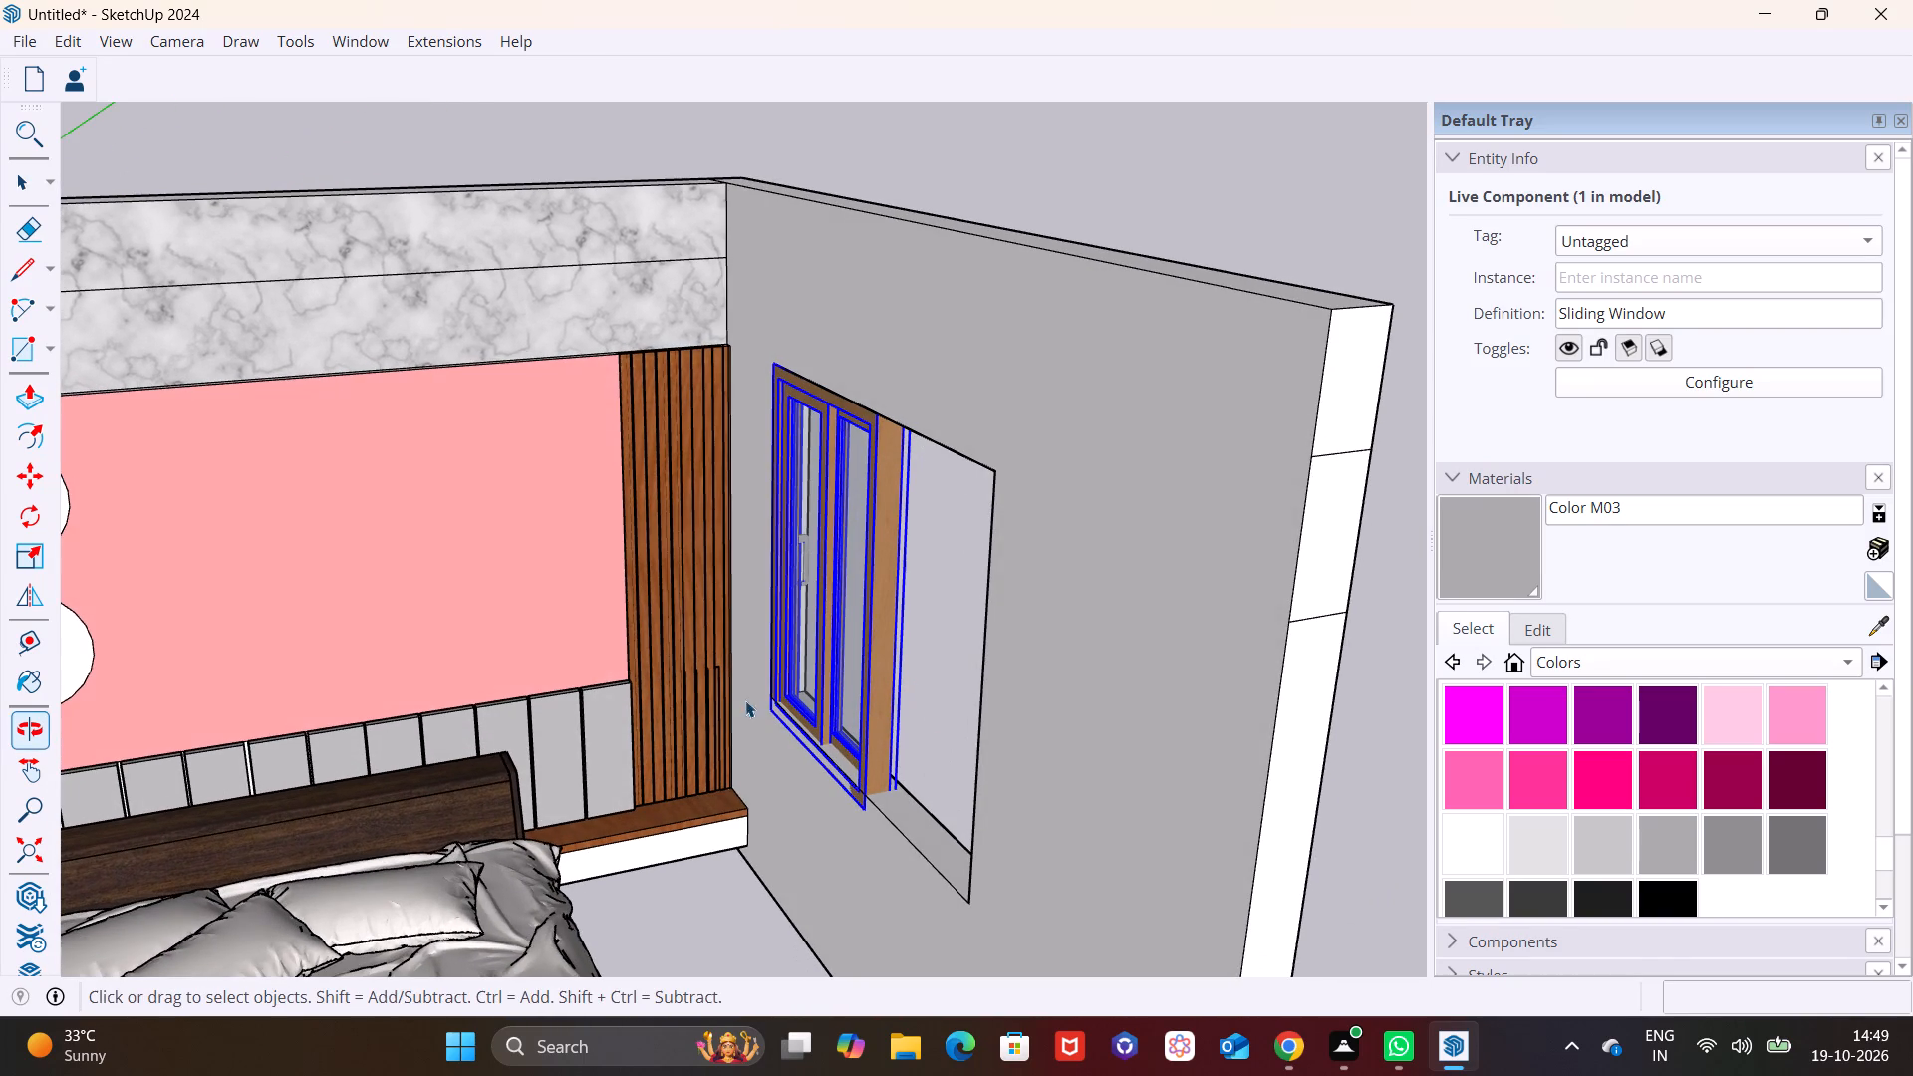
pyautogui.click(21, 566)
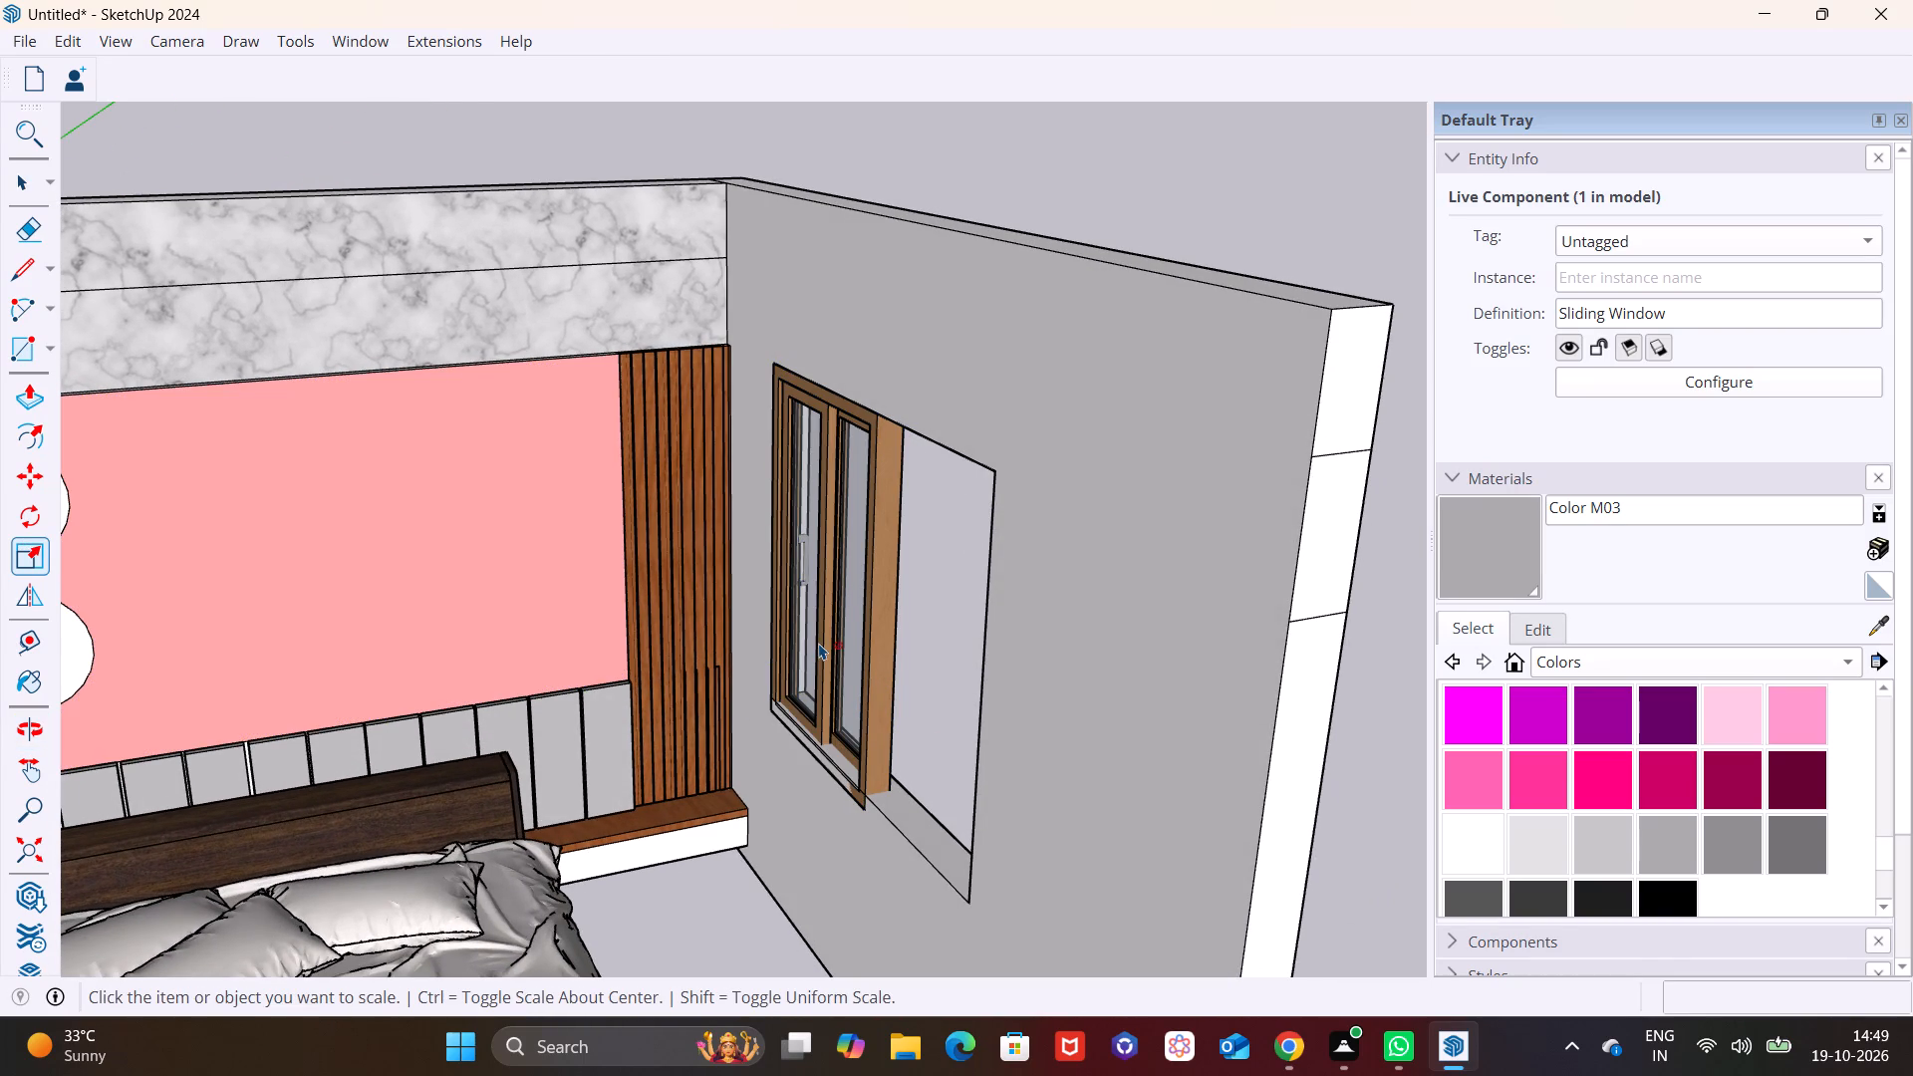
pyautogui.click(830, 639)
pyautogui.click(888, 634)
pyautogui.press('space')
# Delete the sliding window component from the opening in the side wall.
pyautogui.click(888, 640)
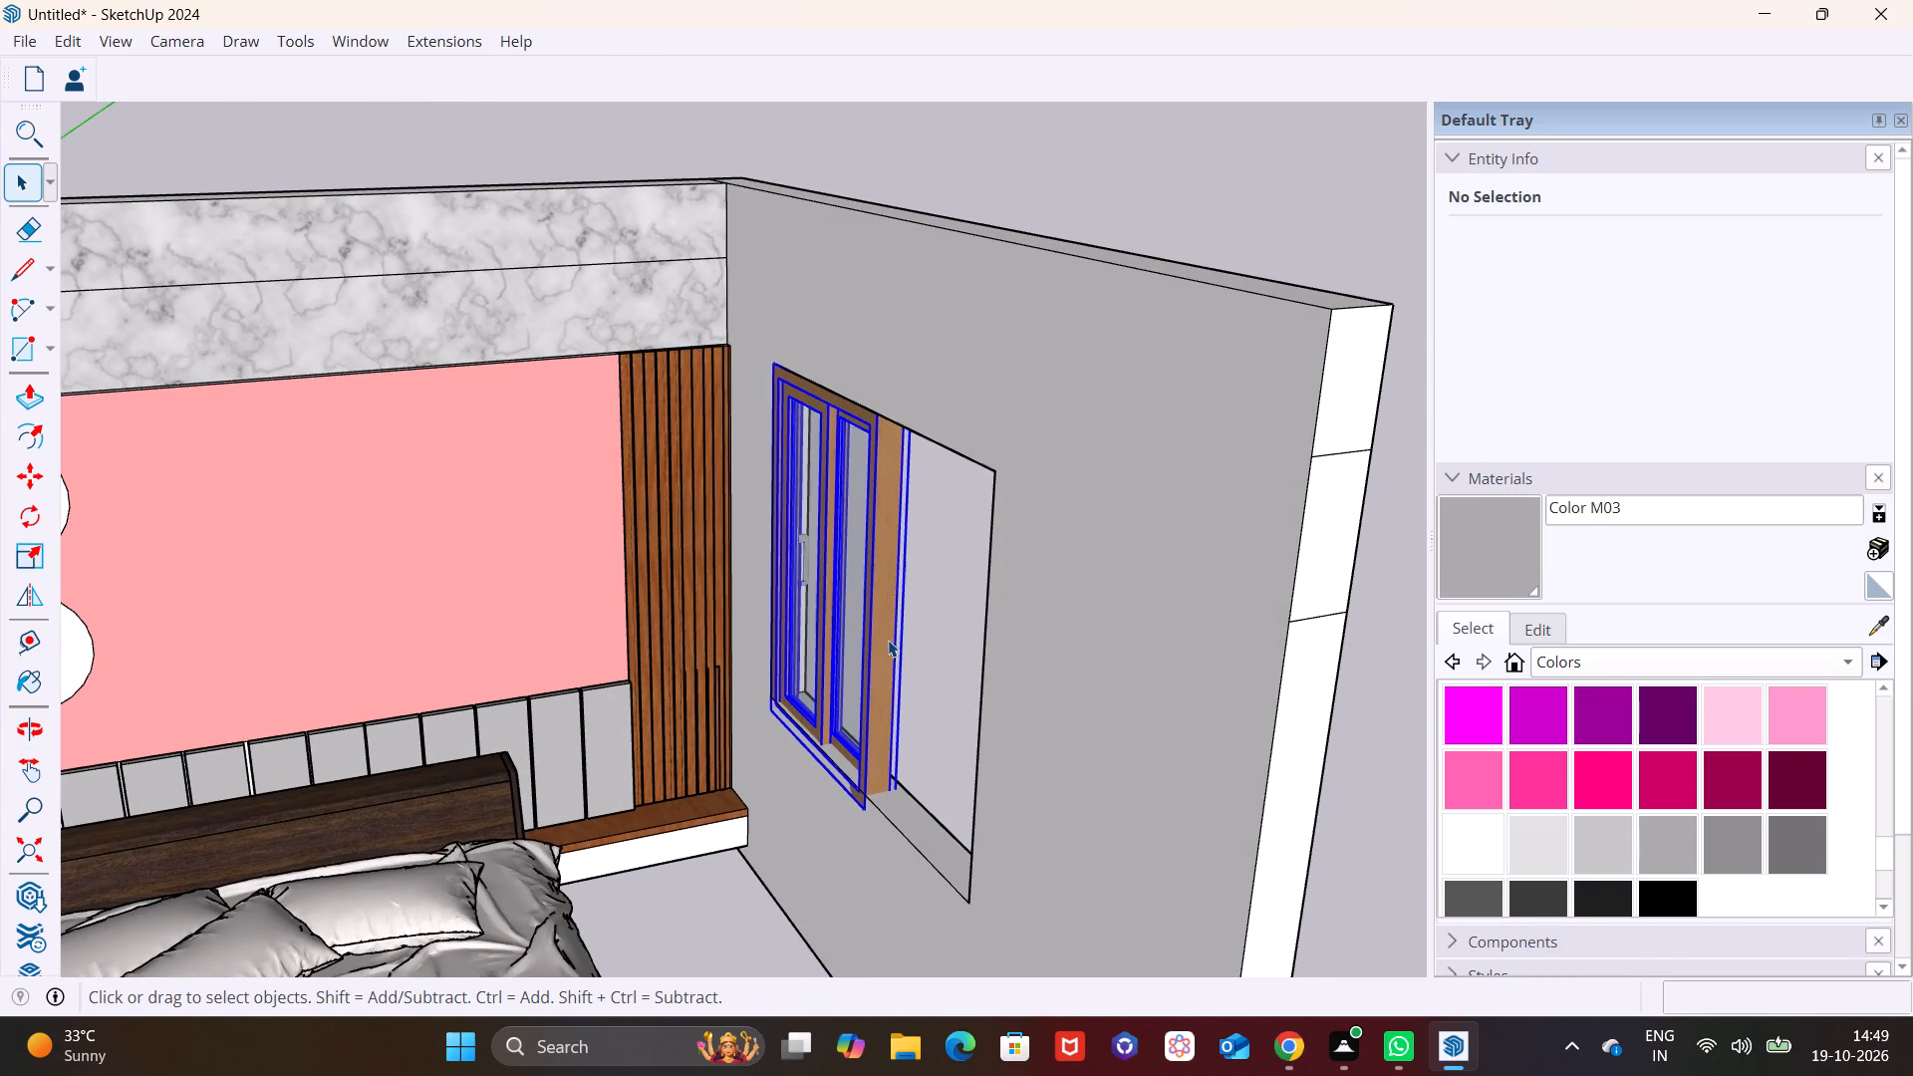
pyautogui.press('Delete')
# Load the 86 KB two-pane brown wooden window from 3D Warehouse and place it at the wall opening's lower corner.
pyautogui.click(362, 40)
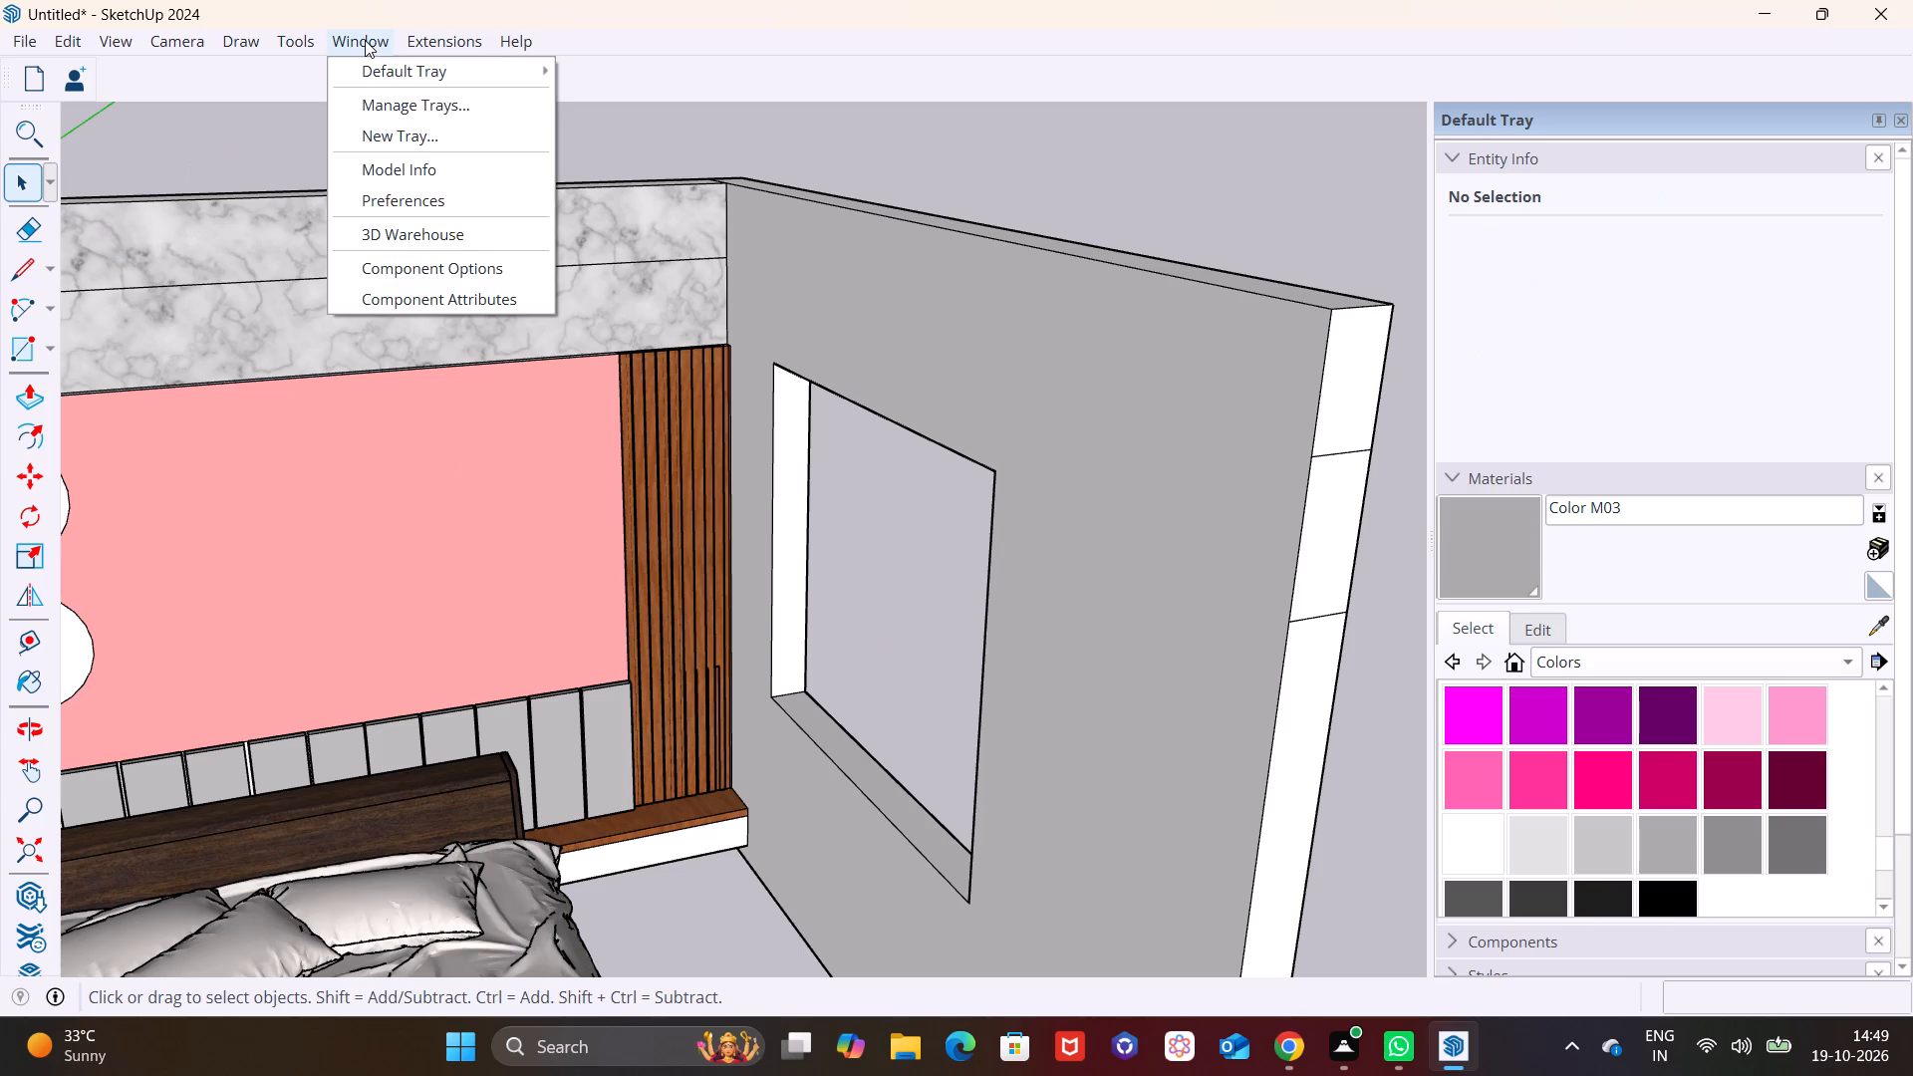
pyautogui.click(434, 219)
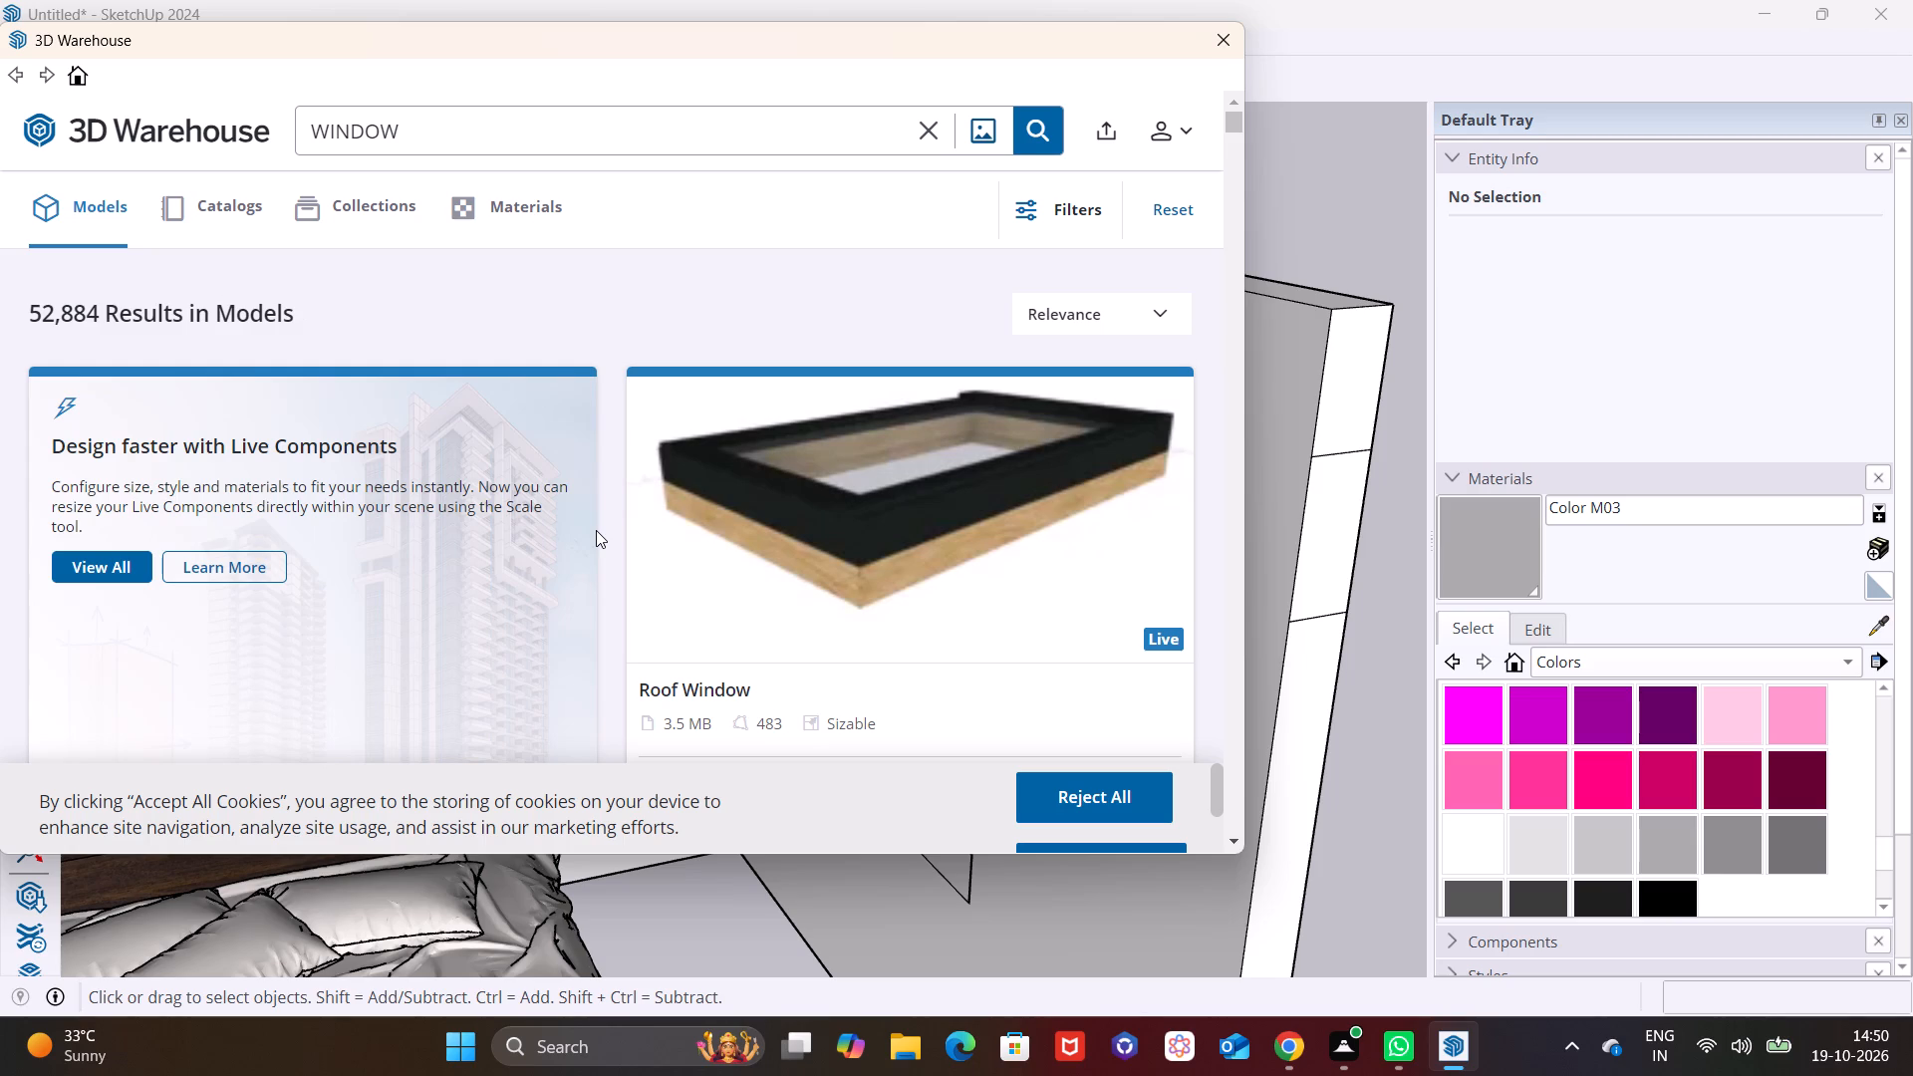
pyautogui.scroll(-10, 596, 530)
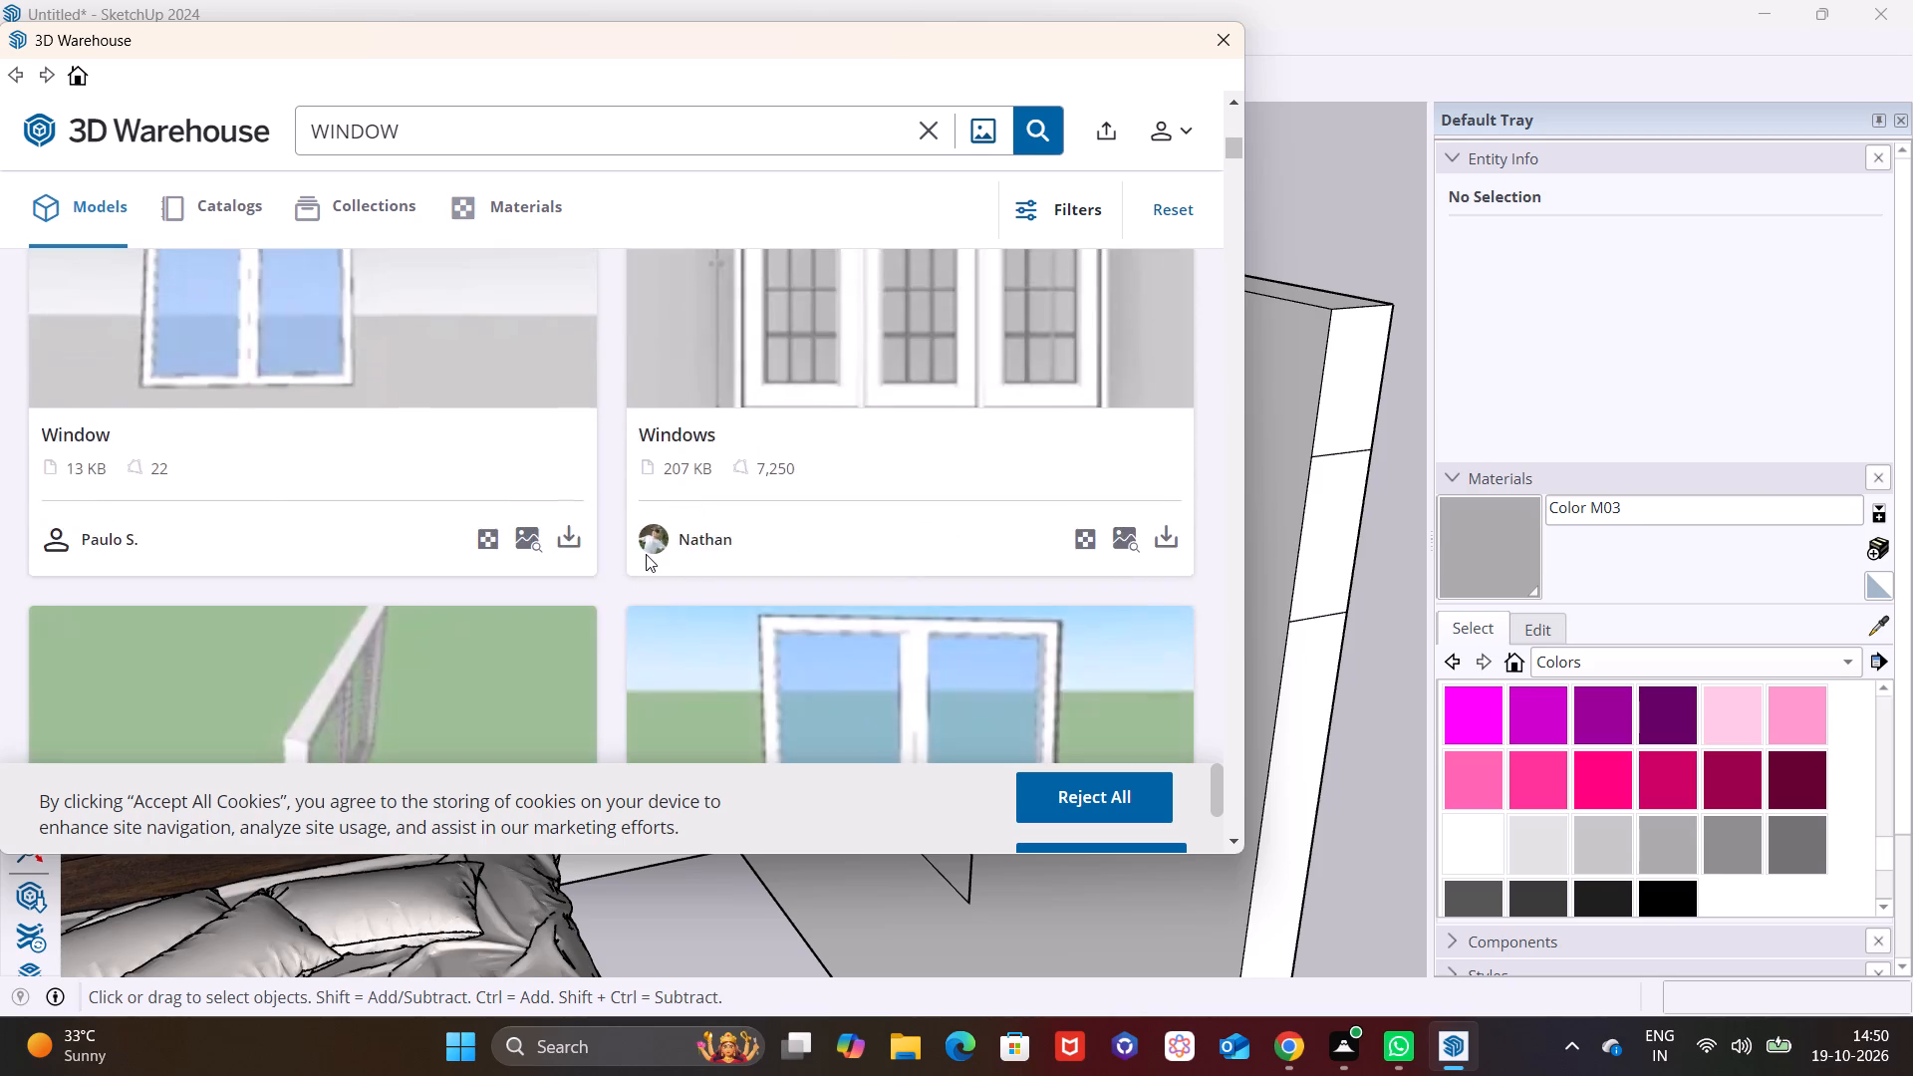
pyautogui.scroll(-13, 646, 554)
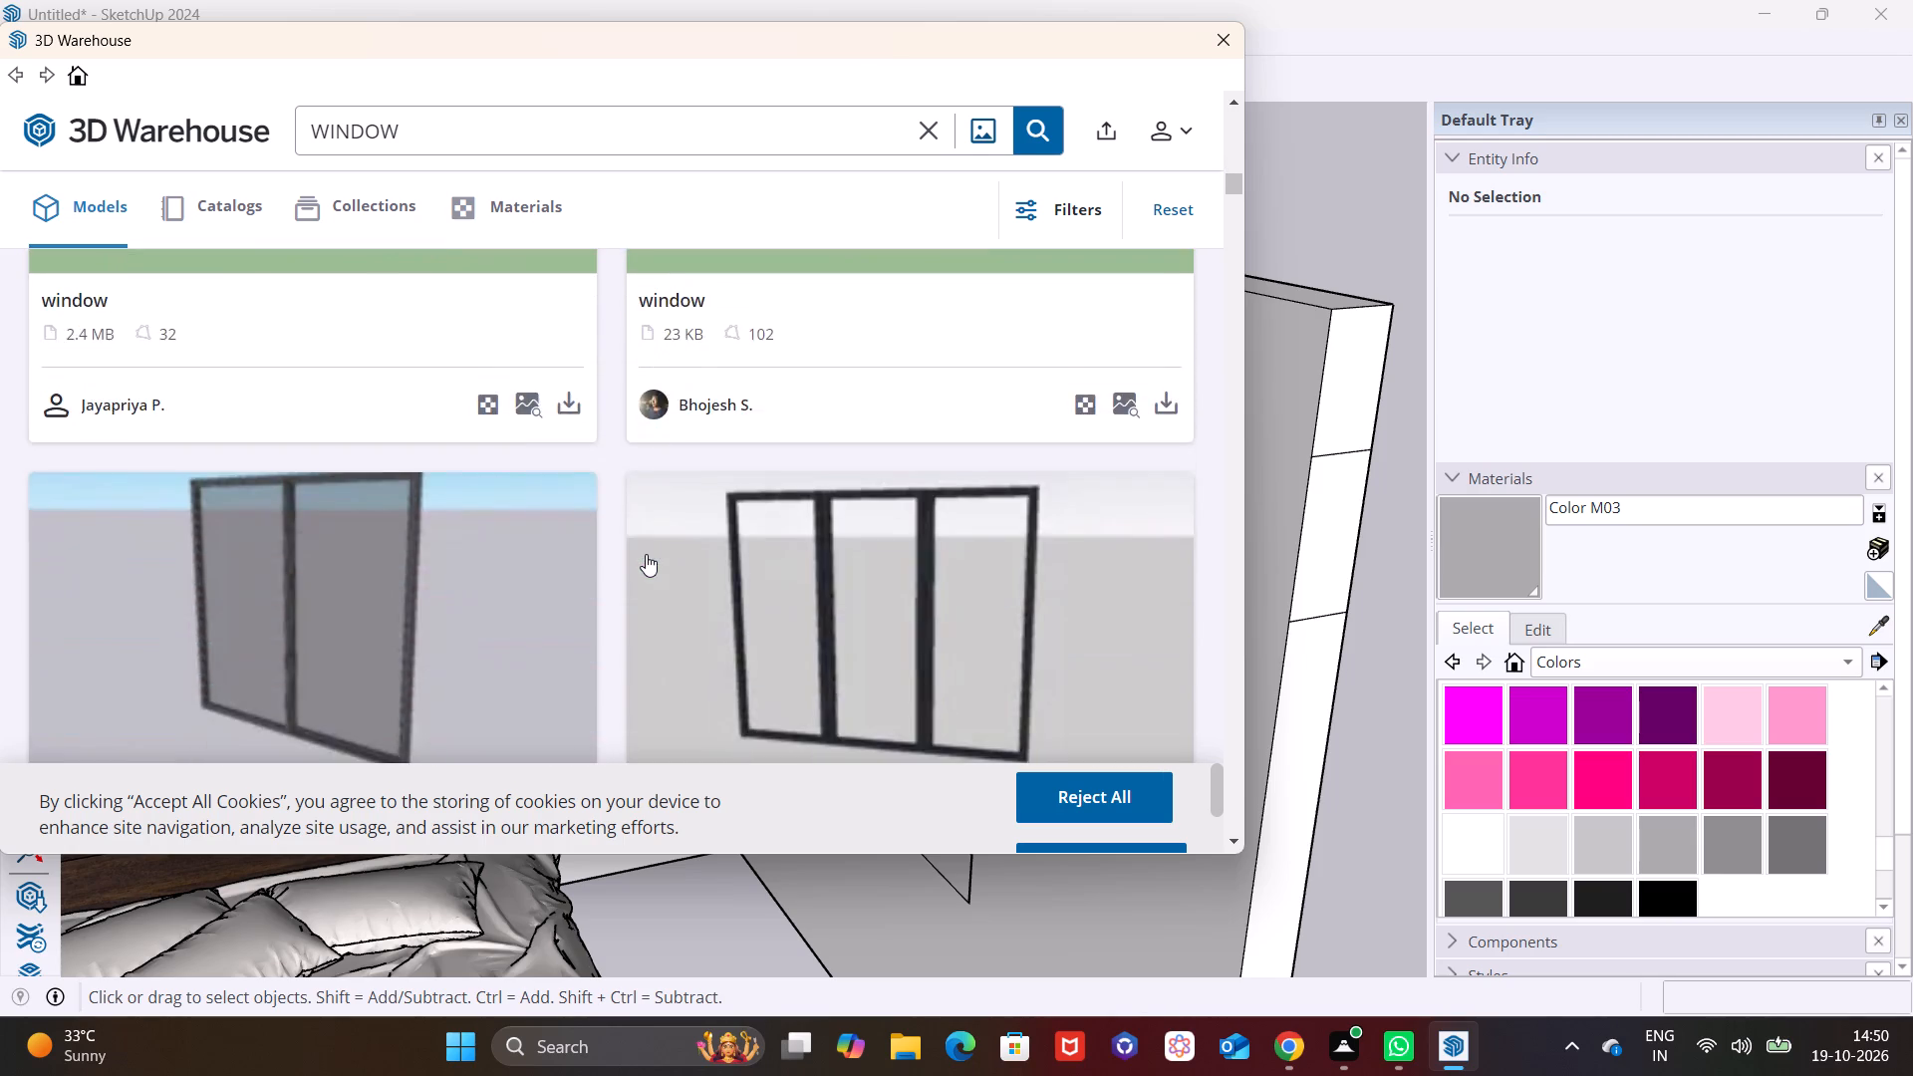
pyautogui.scroll(-13, 646, 554)
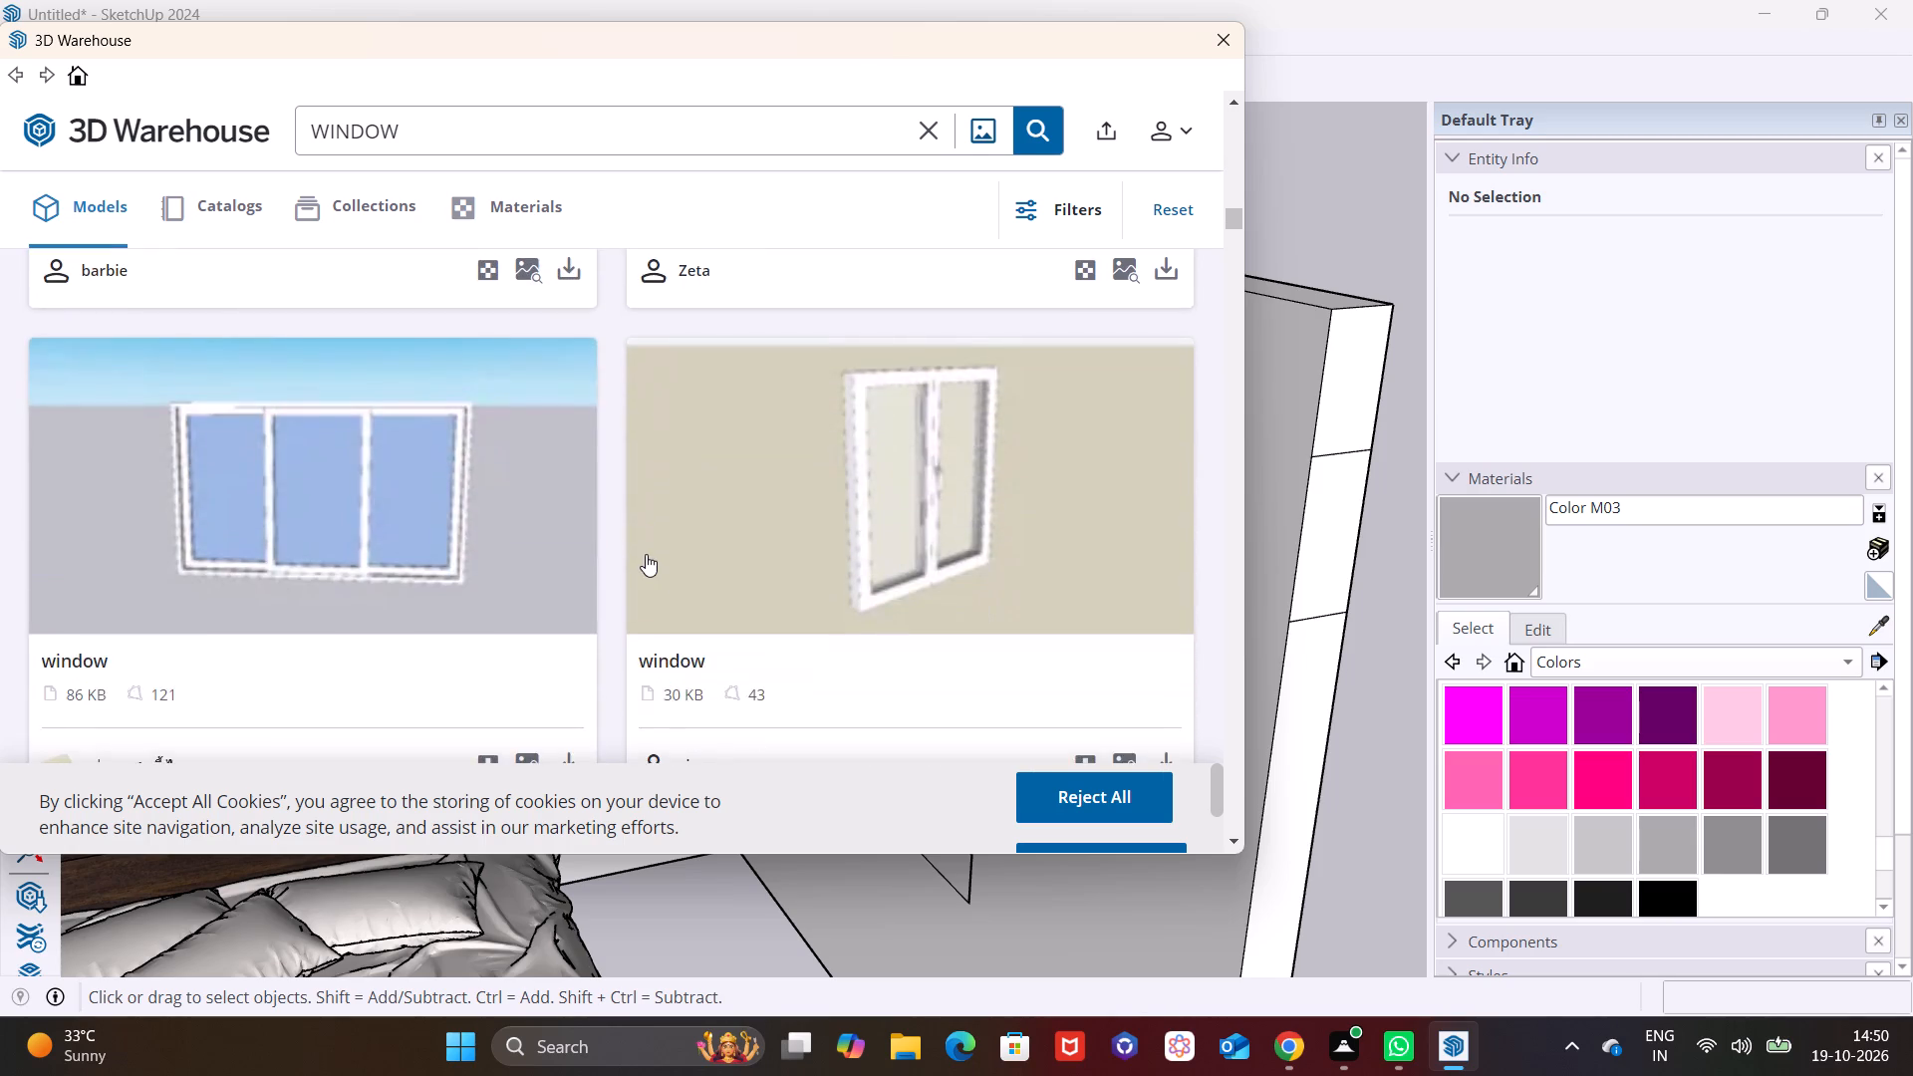
pyautogui.scroll(-12, 646, 554)
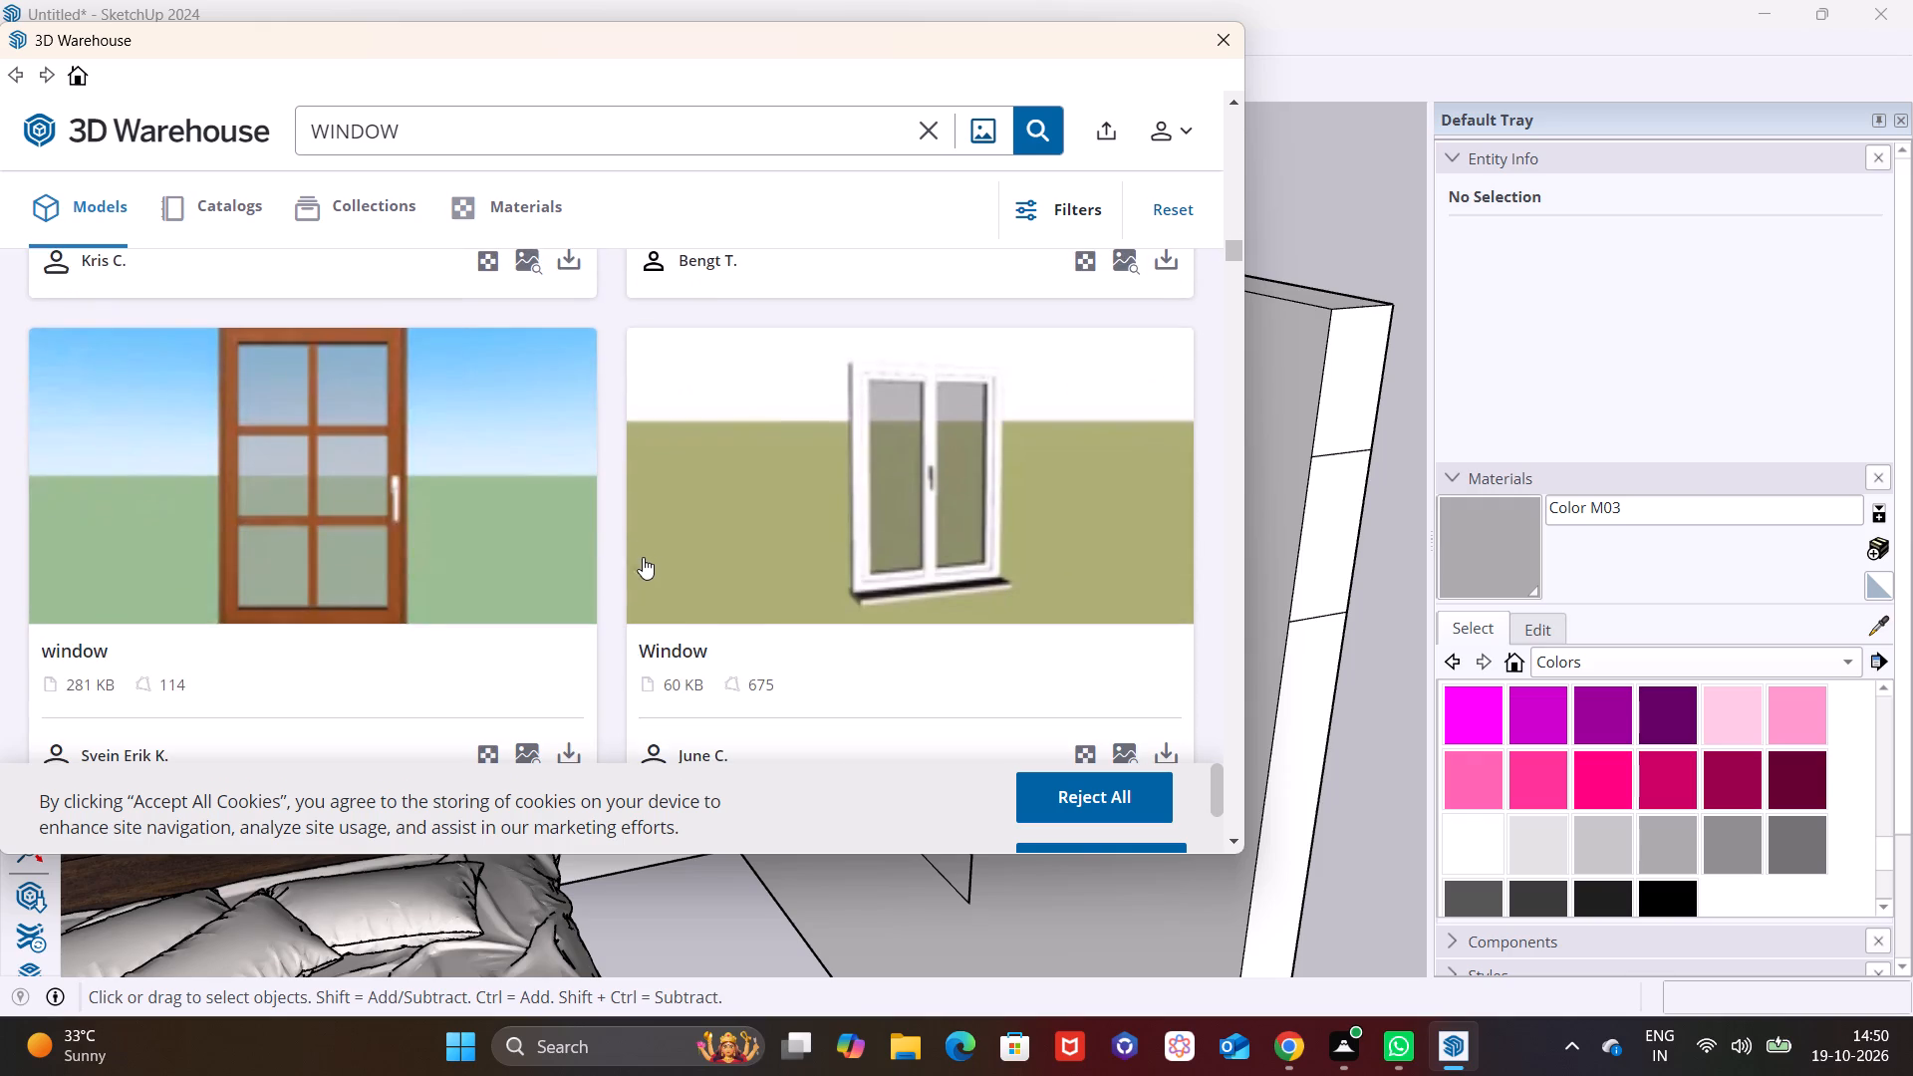
pyautogui.scroll(-4, 606, 560)
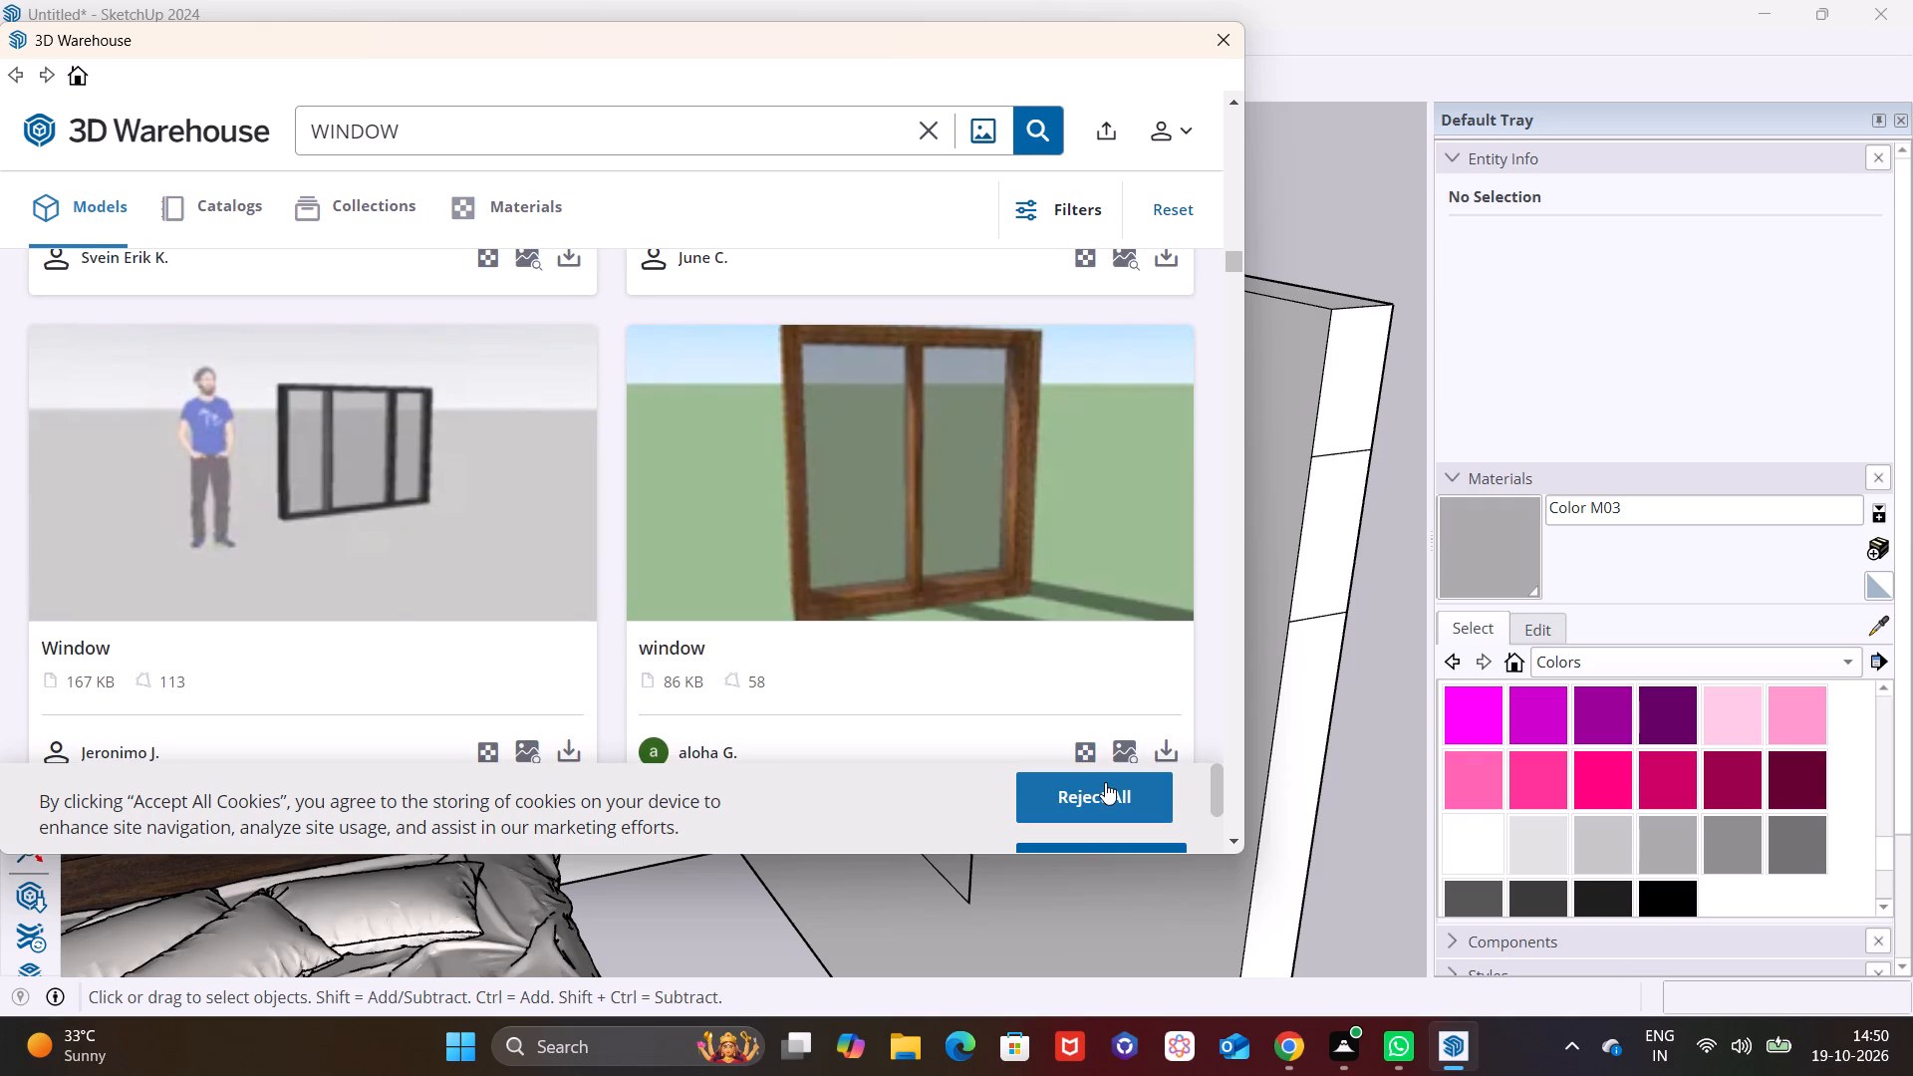
pyautogui.scroll(-3, 1133, 707)
pyautogui.click(1163, 376)
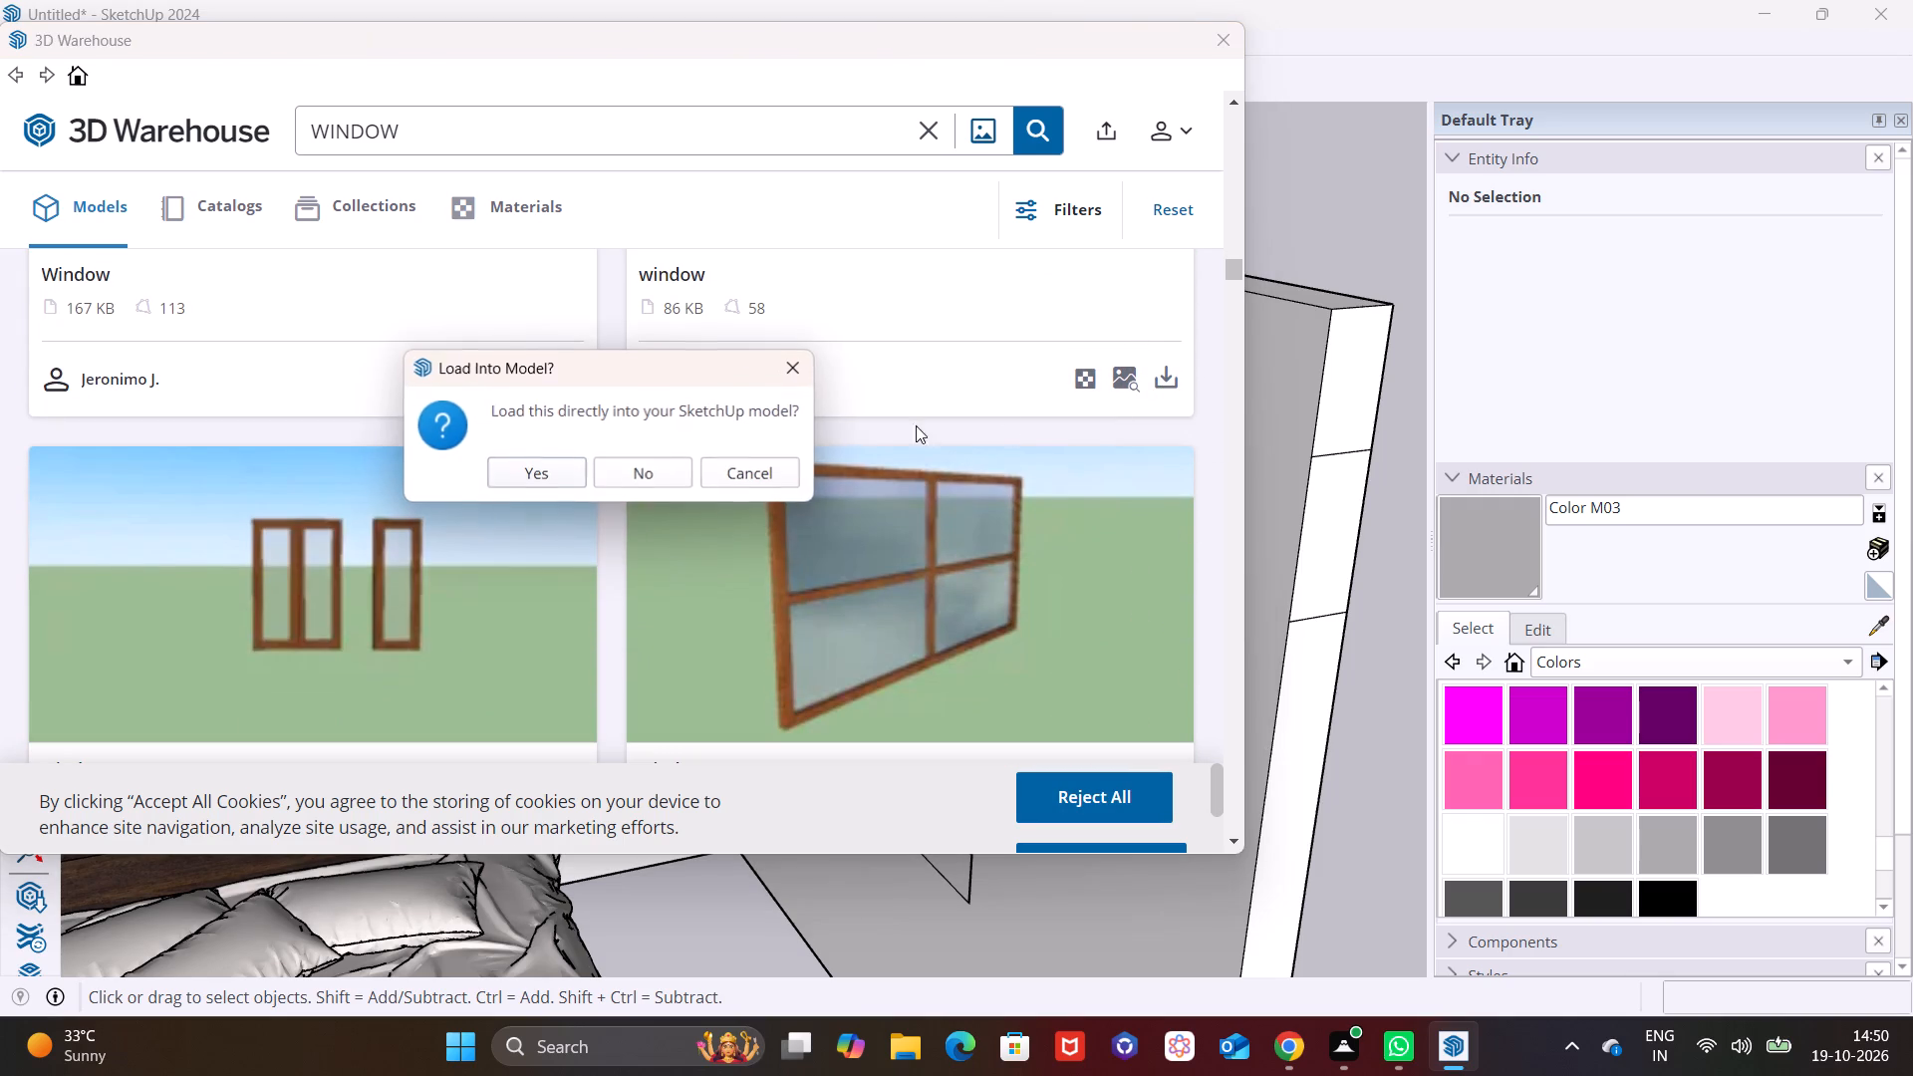
pyautogui.click(568, 474)
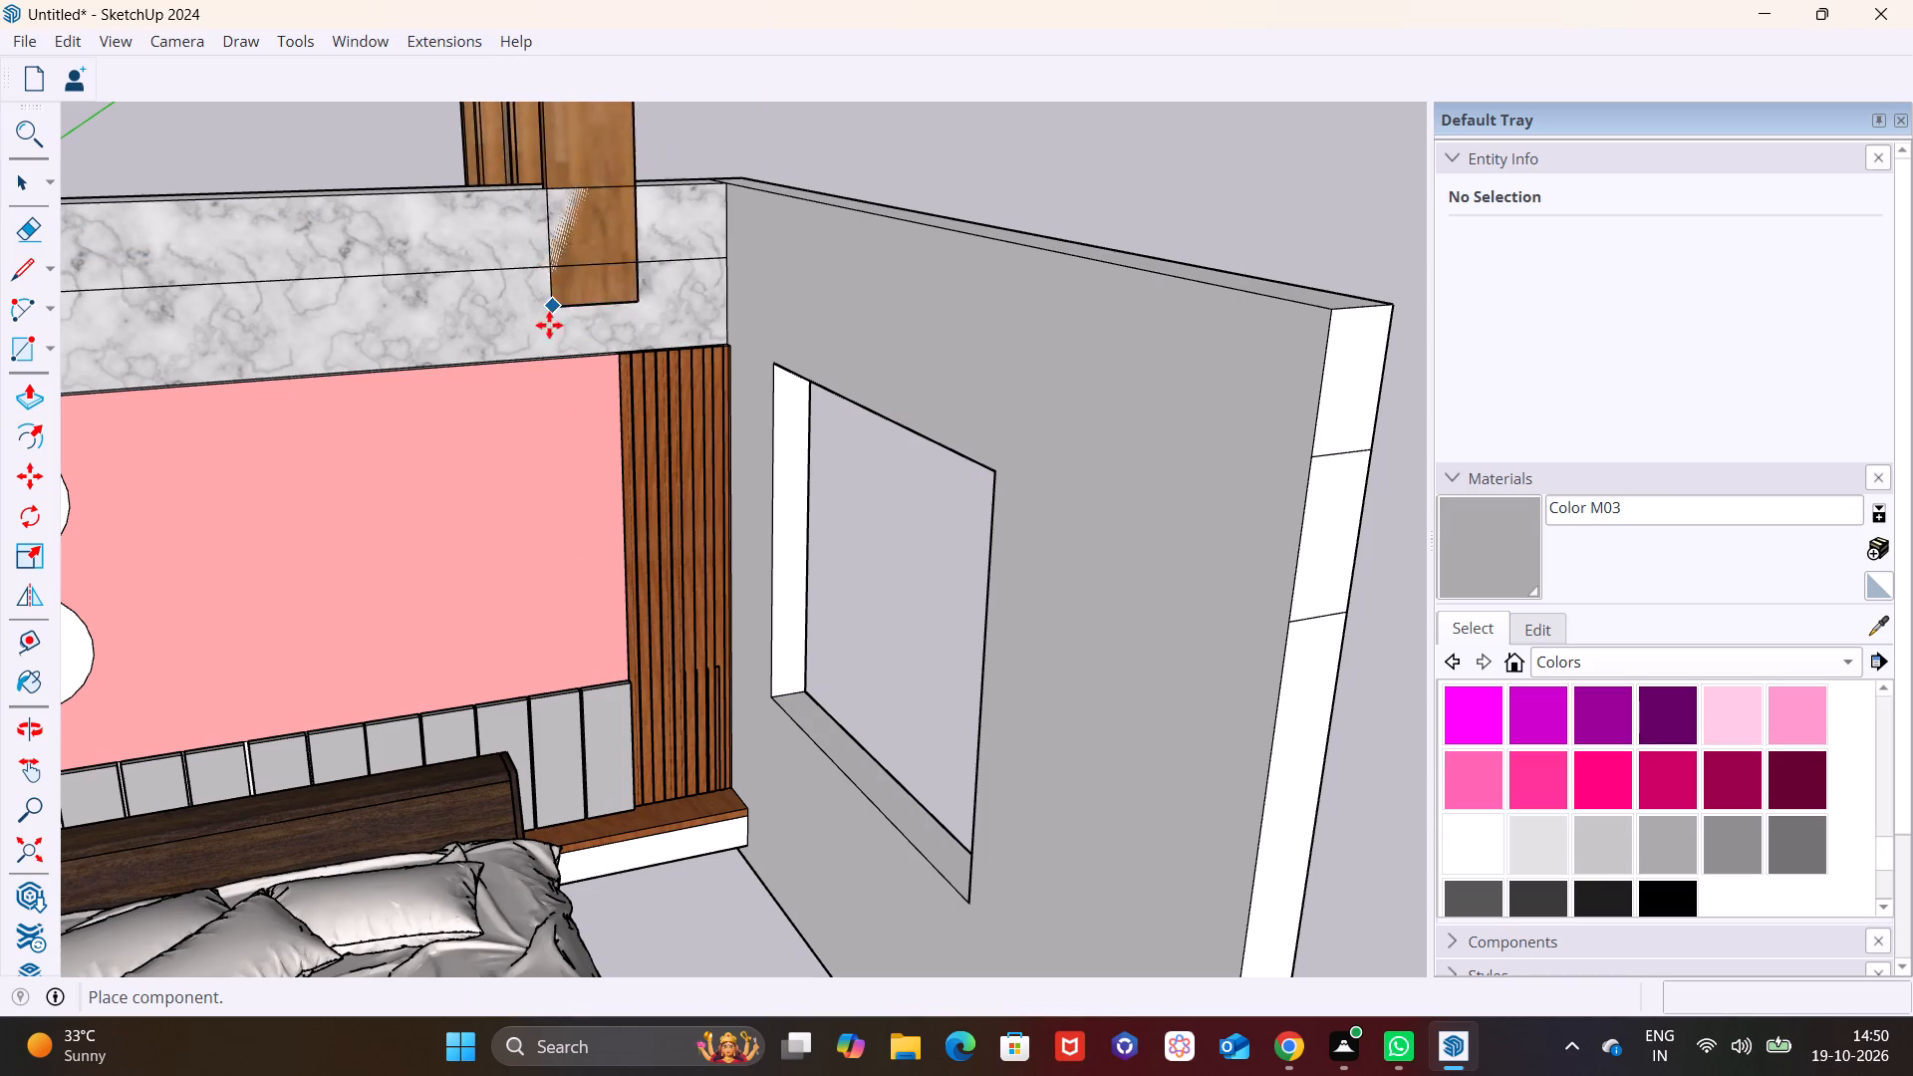
pyautogui.click(971, 909)
# Scale the placed window's height down to 0.71 with the Scale tool.
pyautogui.click(0, 534)
pyautogui.click(51, 565)
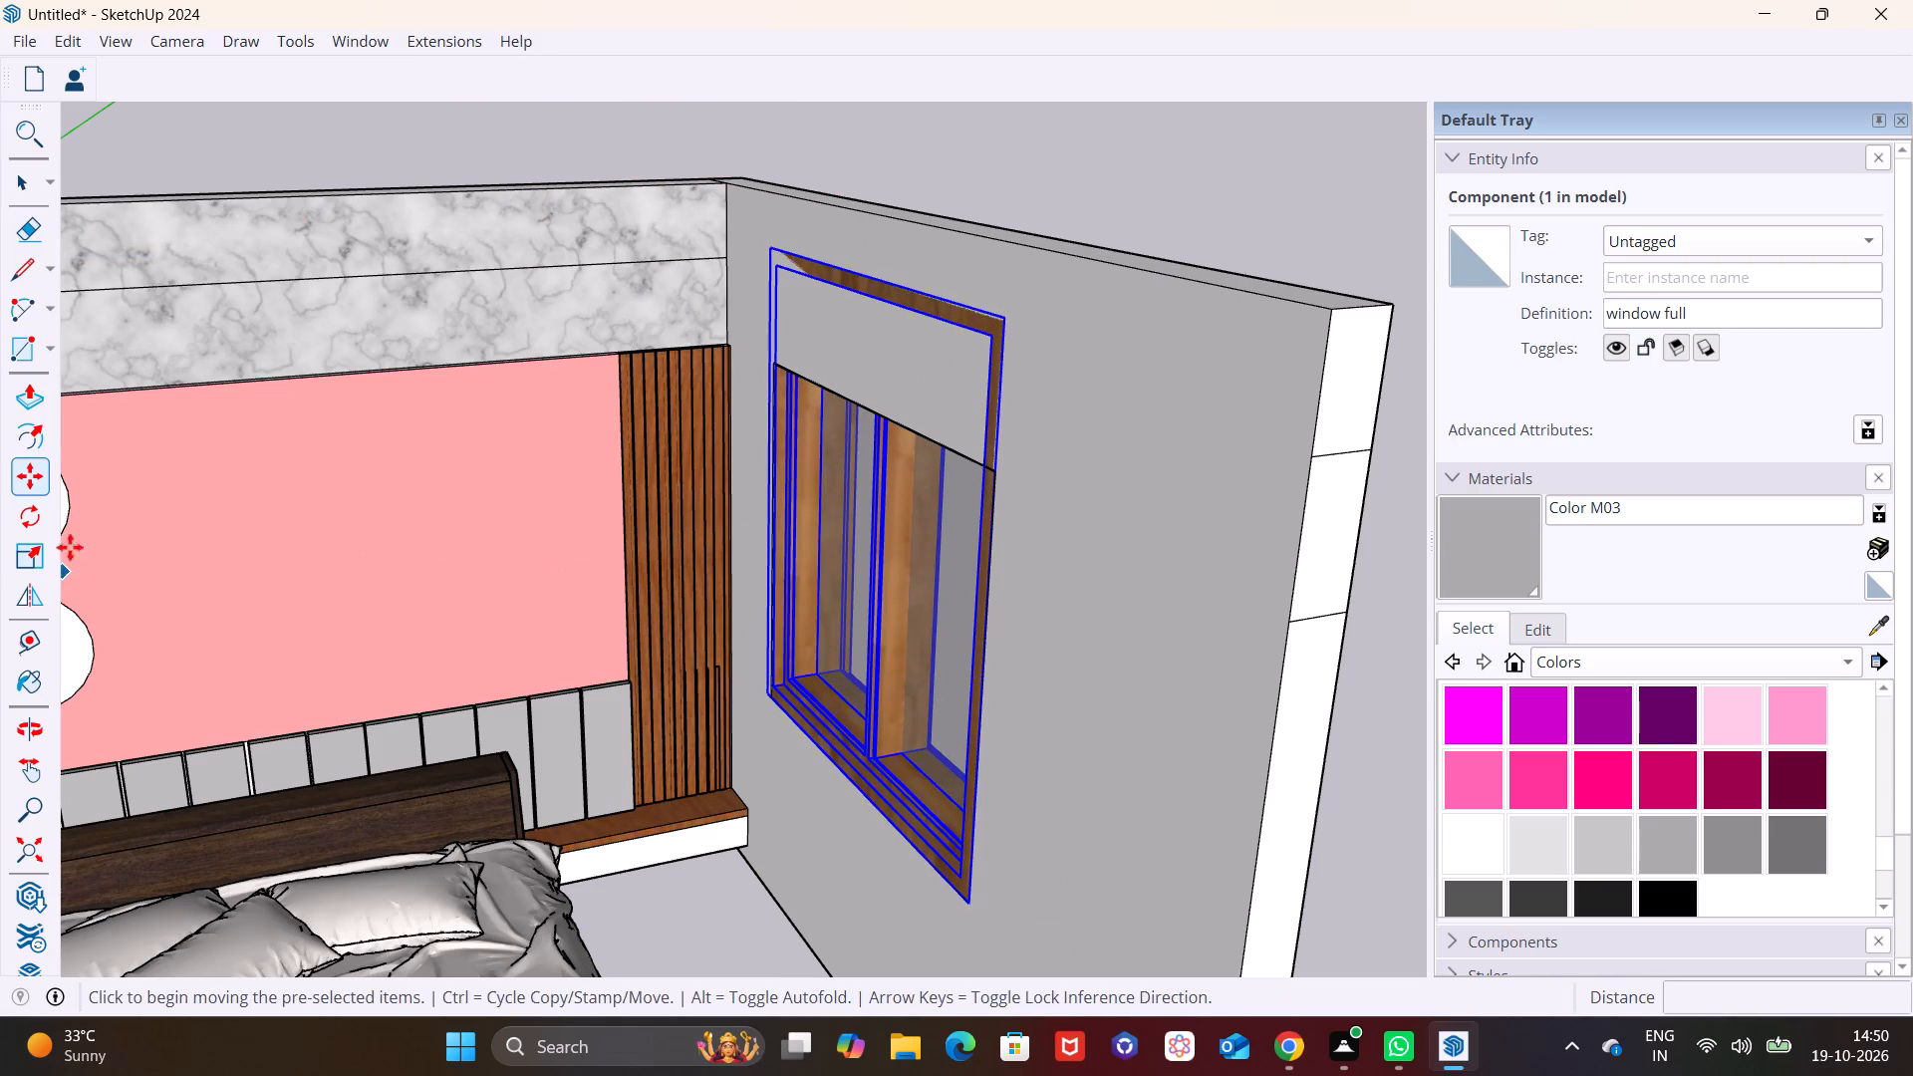
pyautogui.click(28, 561)
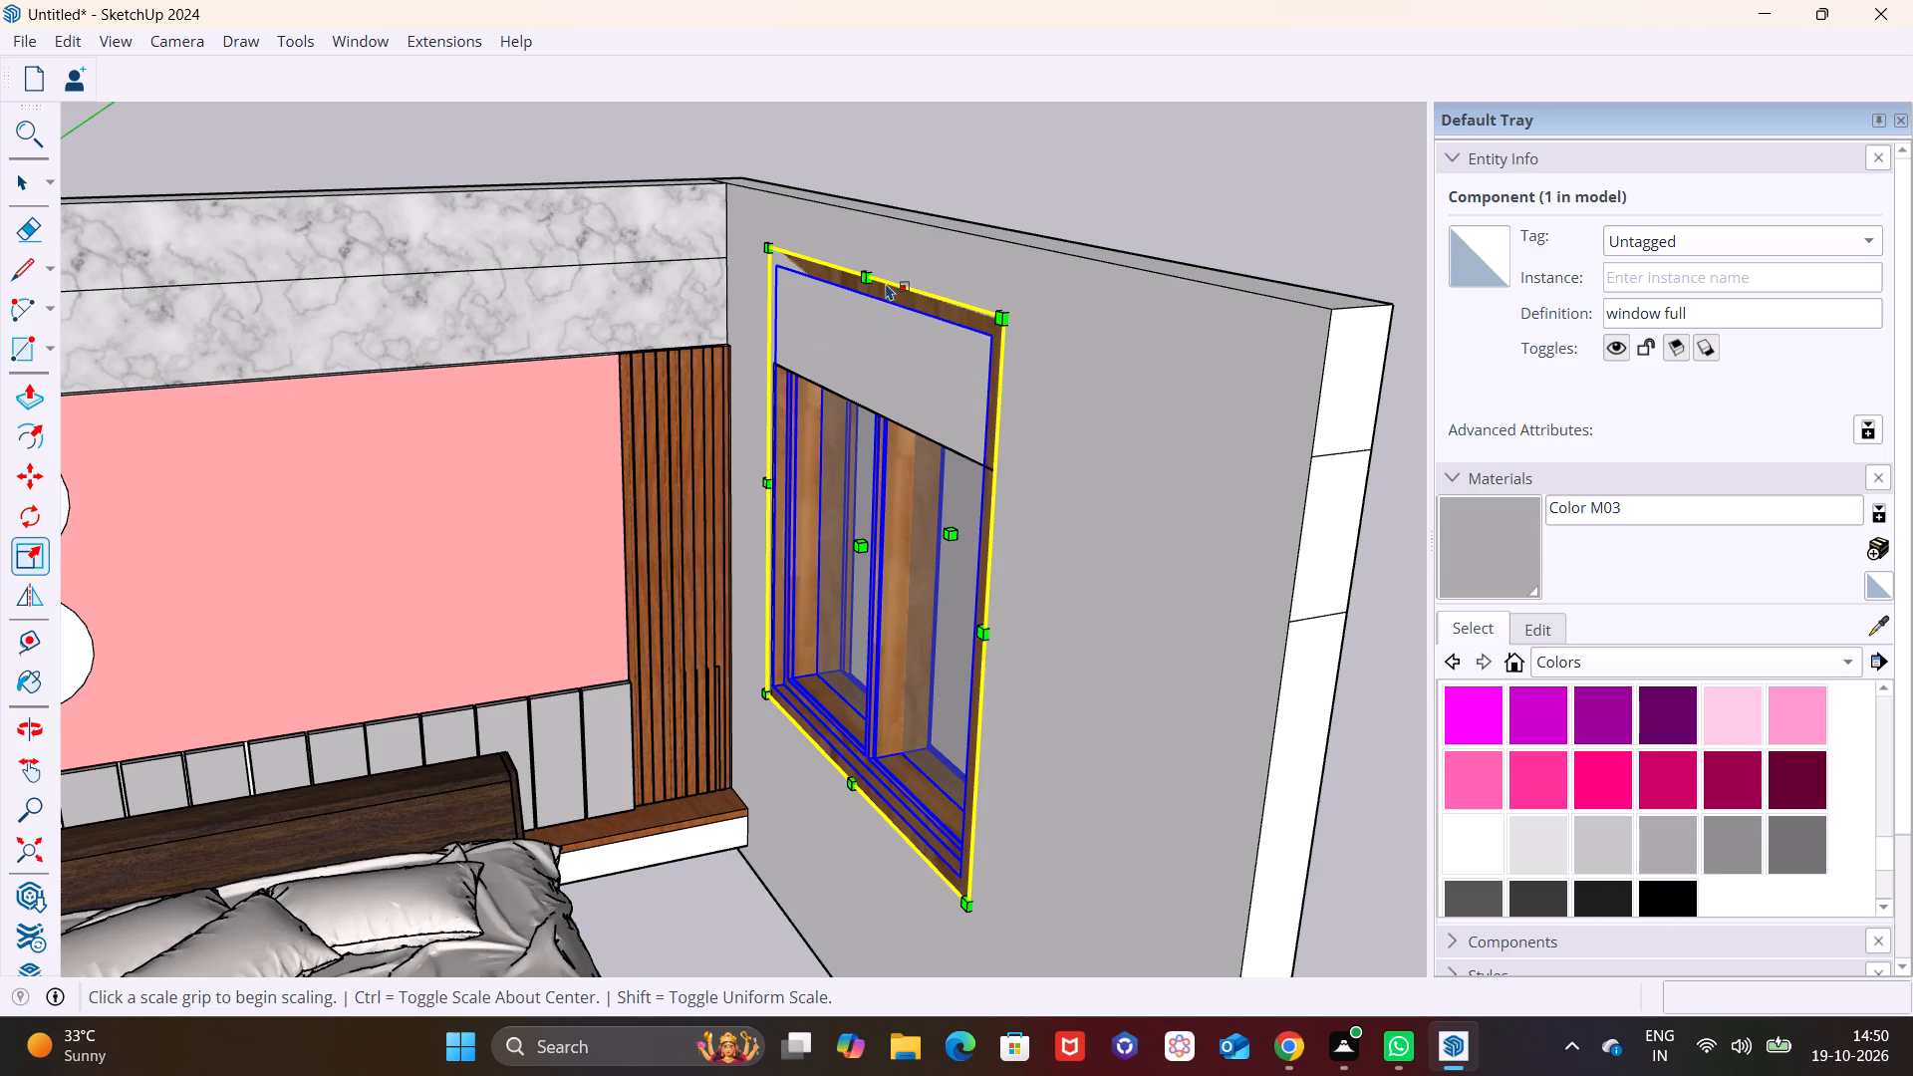
pyautogui.scroll(-5, 918, 509)
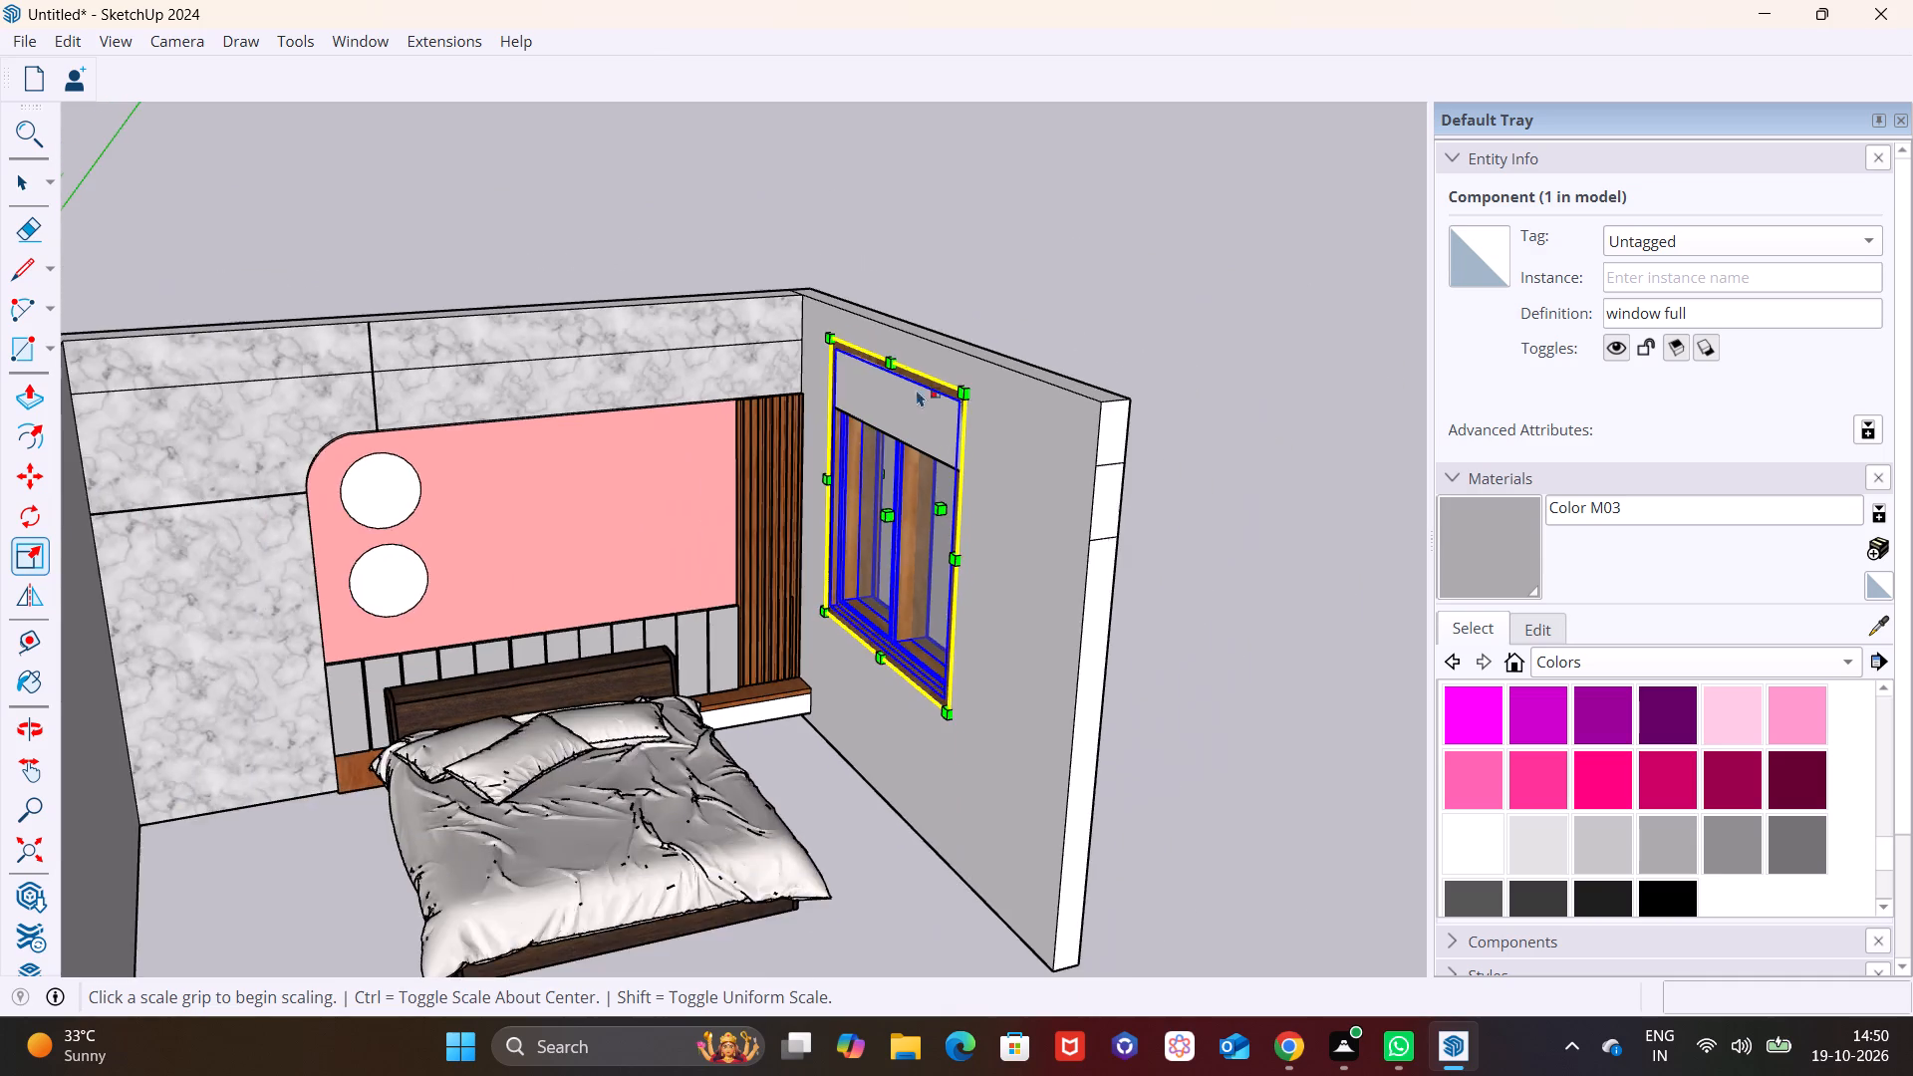
pyautogui.scroll(-4, 917, 390)
pyautogui.moveTo(851, 451); pyautogui.dragTo(525, 658, button='middle')
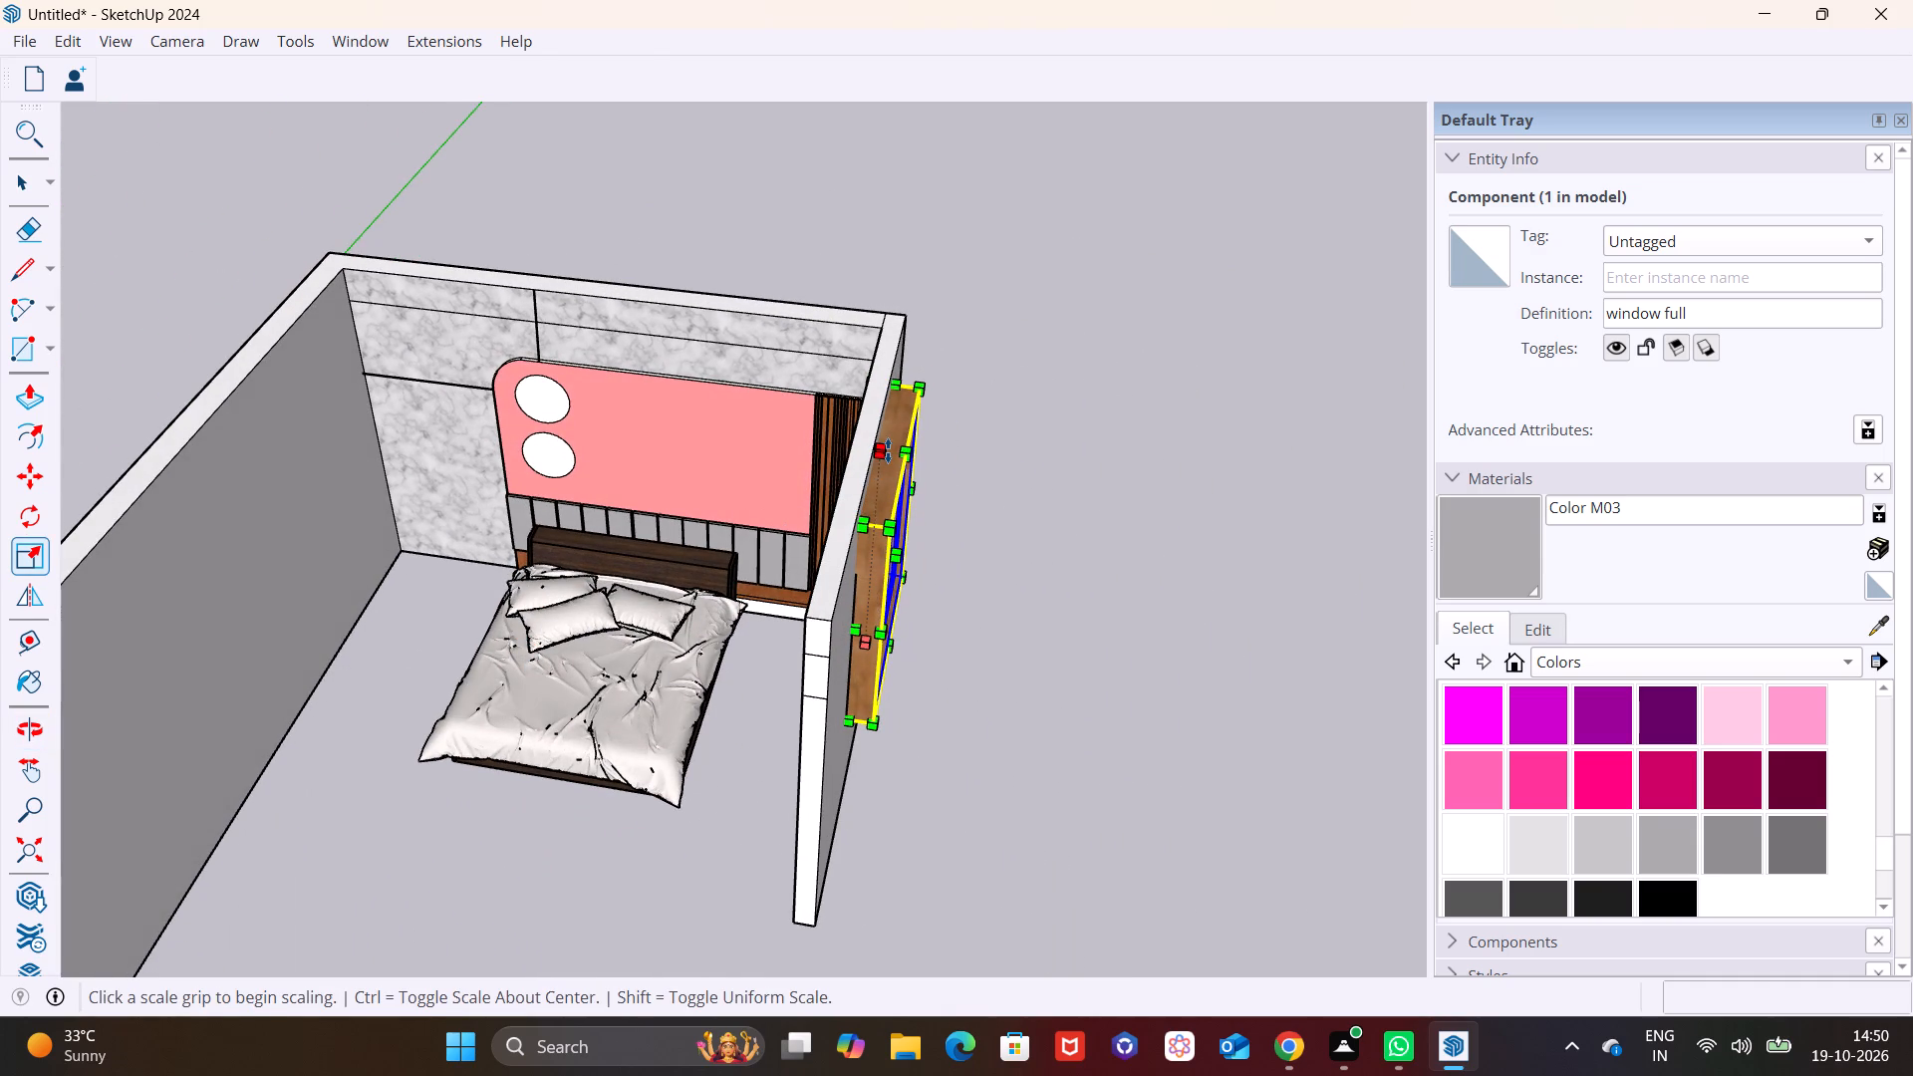
pyautogui.click(888, 450)
pyautogui.click(883, 512)
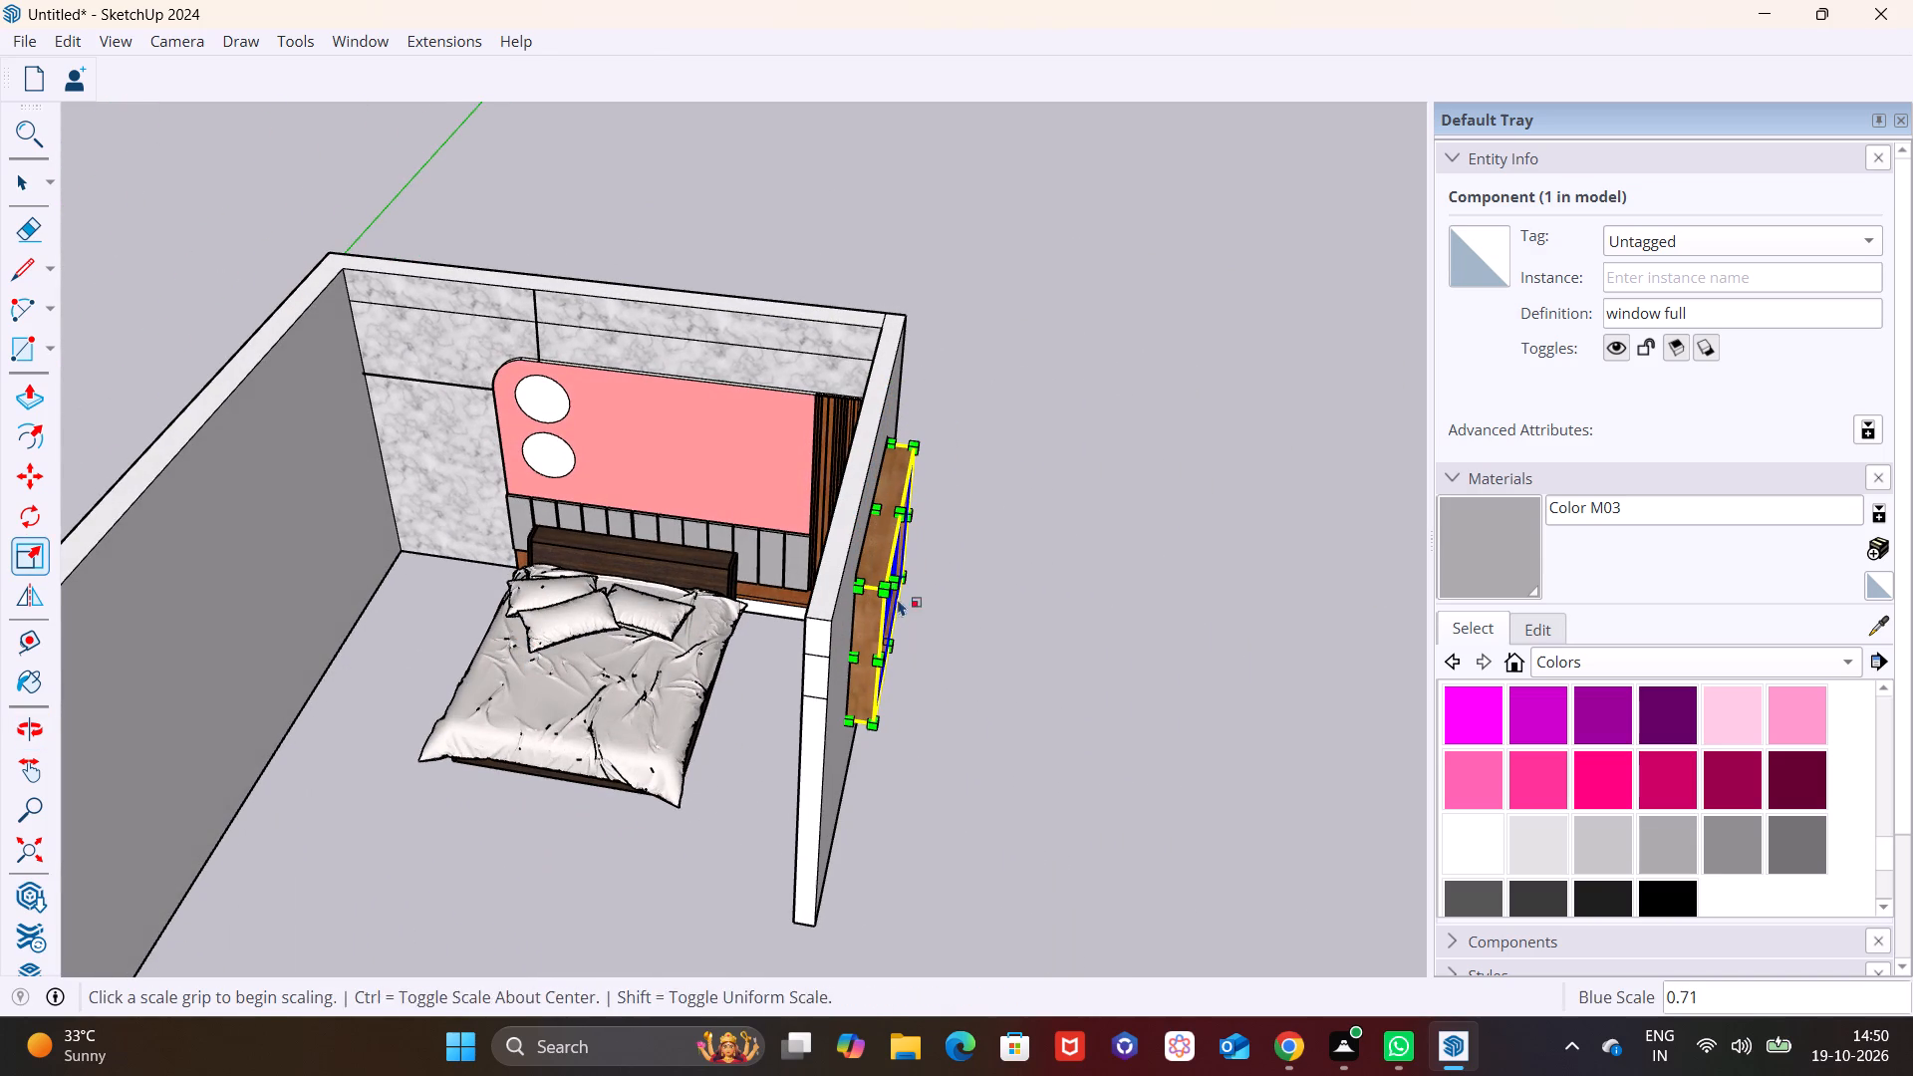
# Scale down the window's depth so it fits within the wall thickness.
pyautogui.click(897, 581)
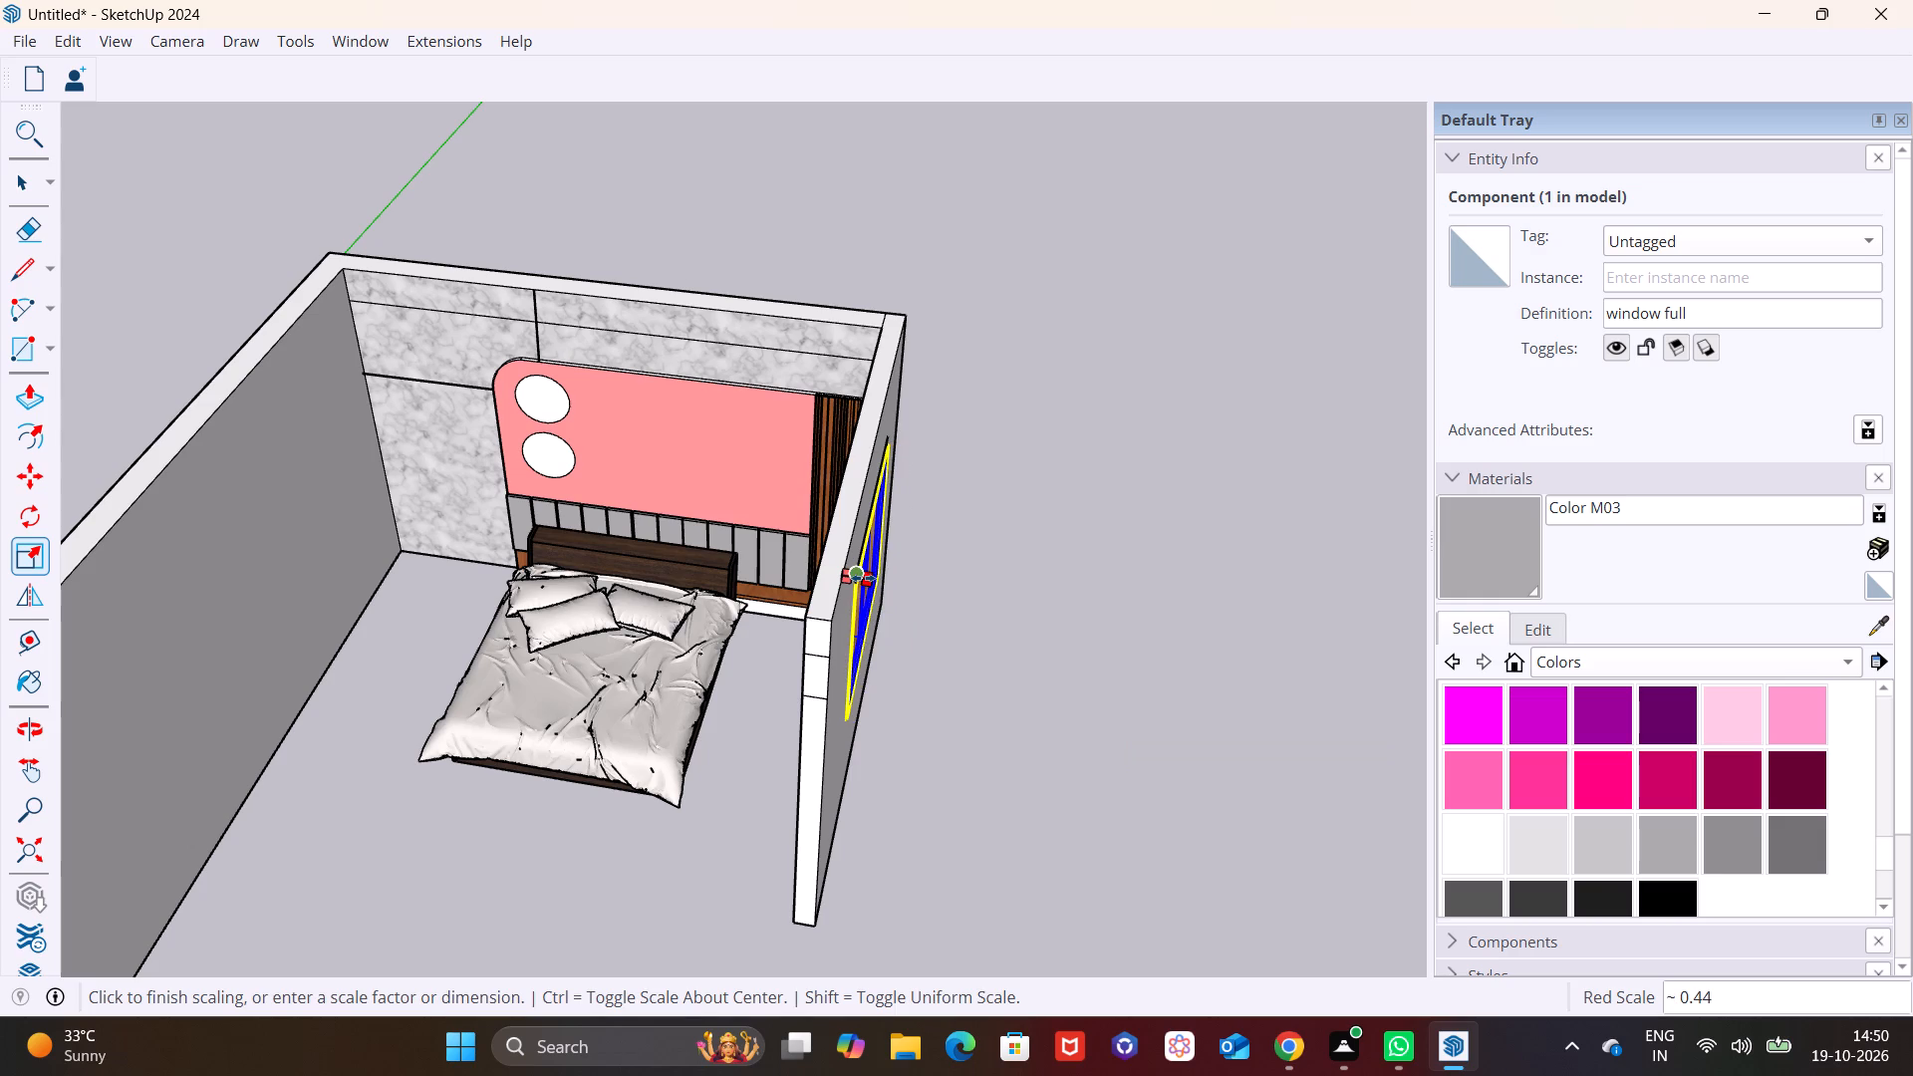
pyautogui.click(863, 578)
pyautogui.click(952, 599)
pyautogui.press('space')
pyautogui.click(979, 620)
# Stretch the window's height up to the top edge of the wall opening.
pyautogui.moveTo(809, 634); pyautogui.dragTo(1266, 387, button='middle')
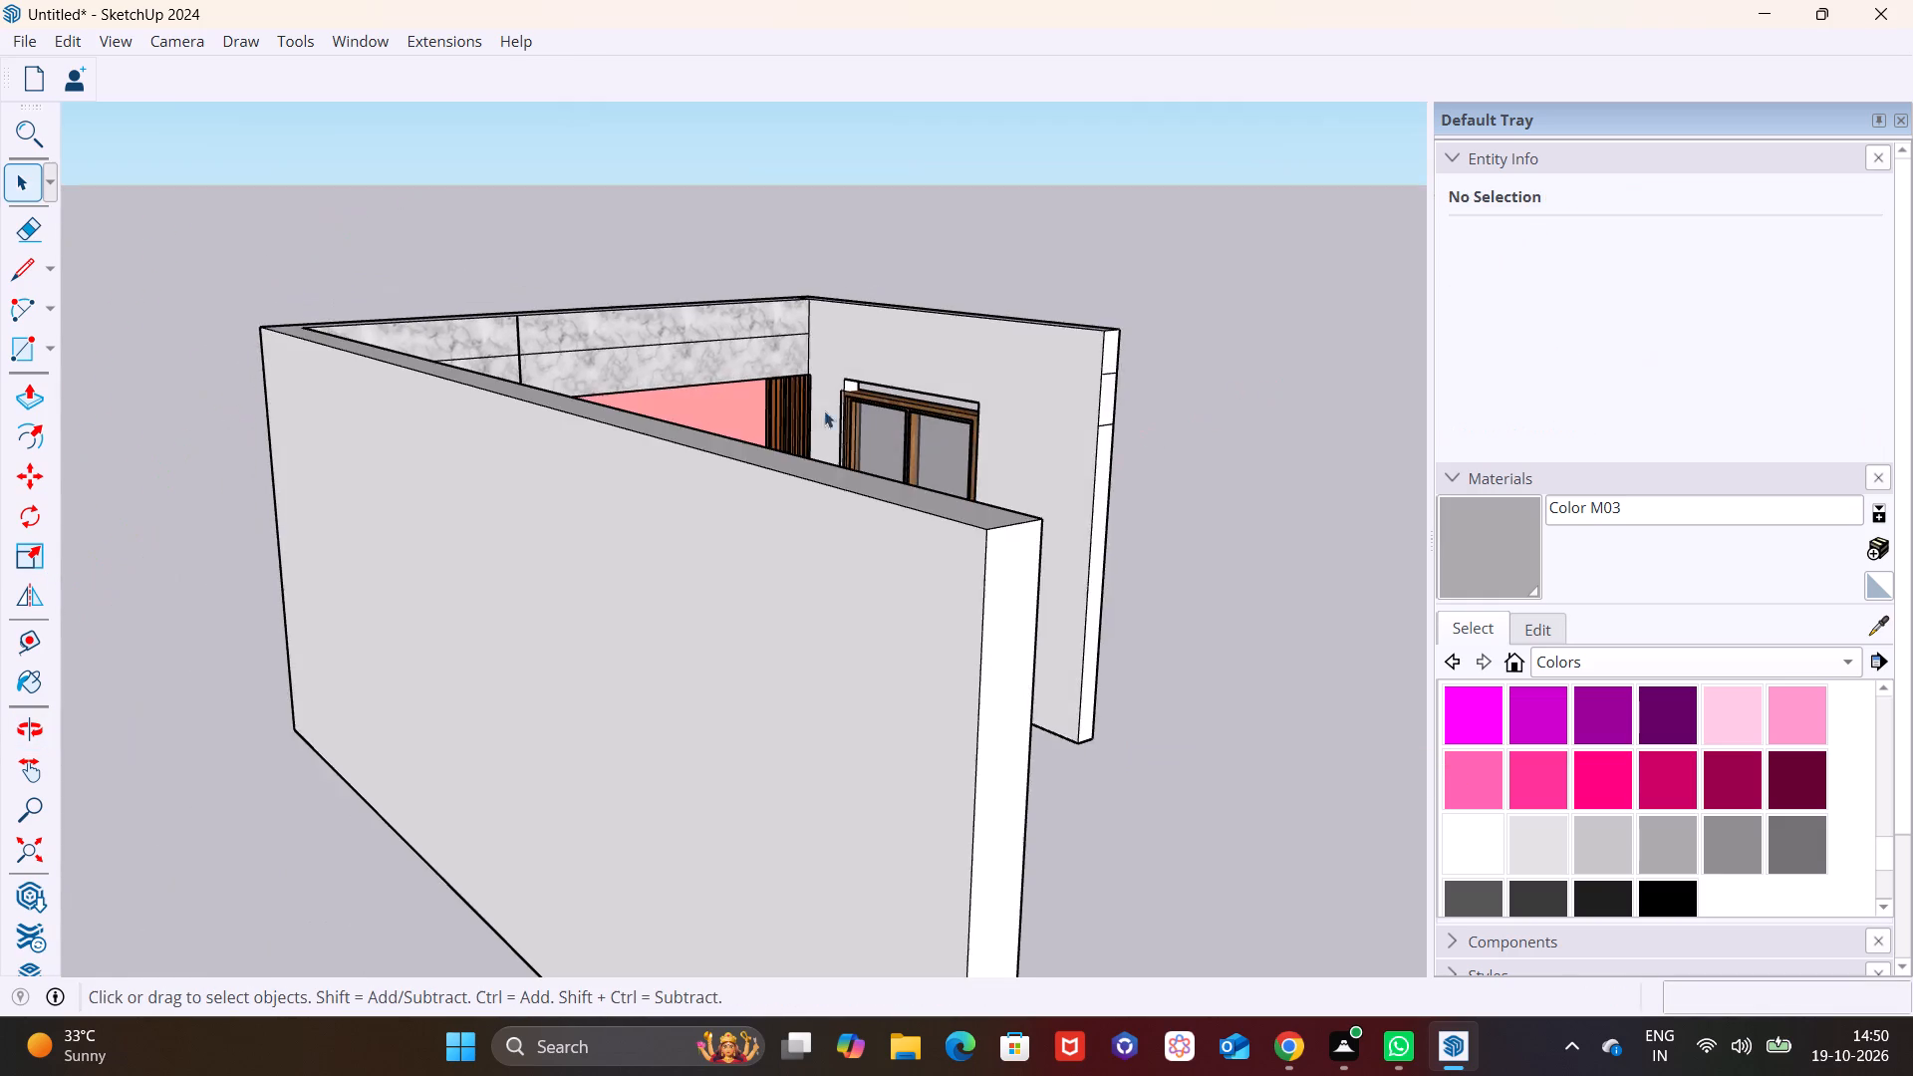
pyautogui.scroll(11, 810, 403)
pyautogui.moveTo(913, 381); pyautogui.dragTo(804, 408, button='middle')
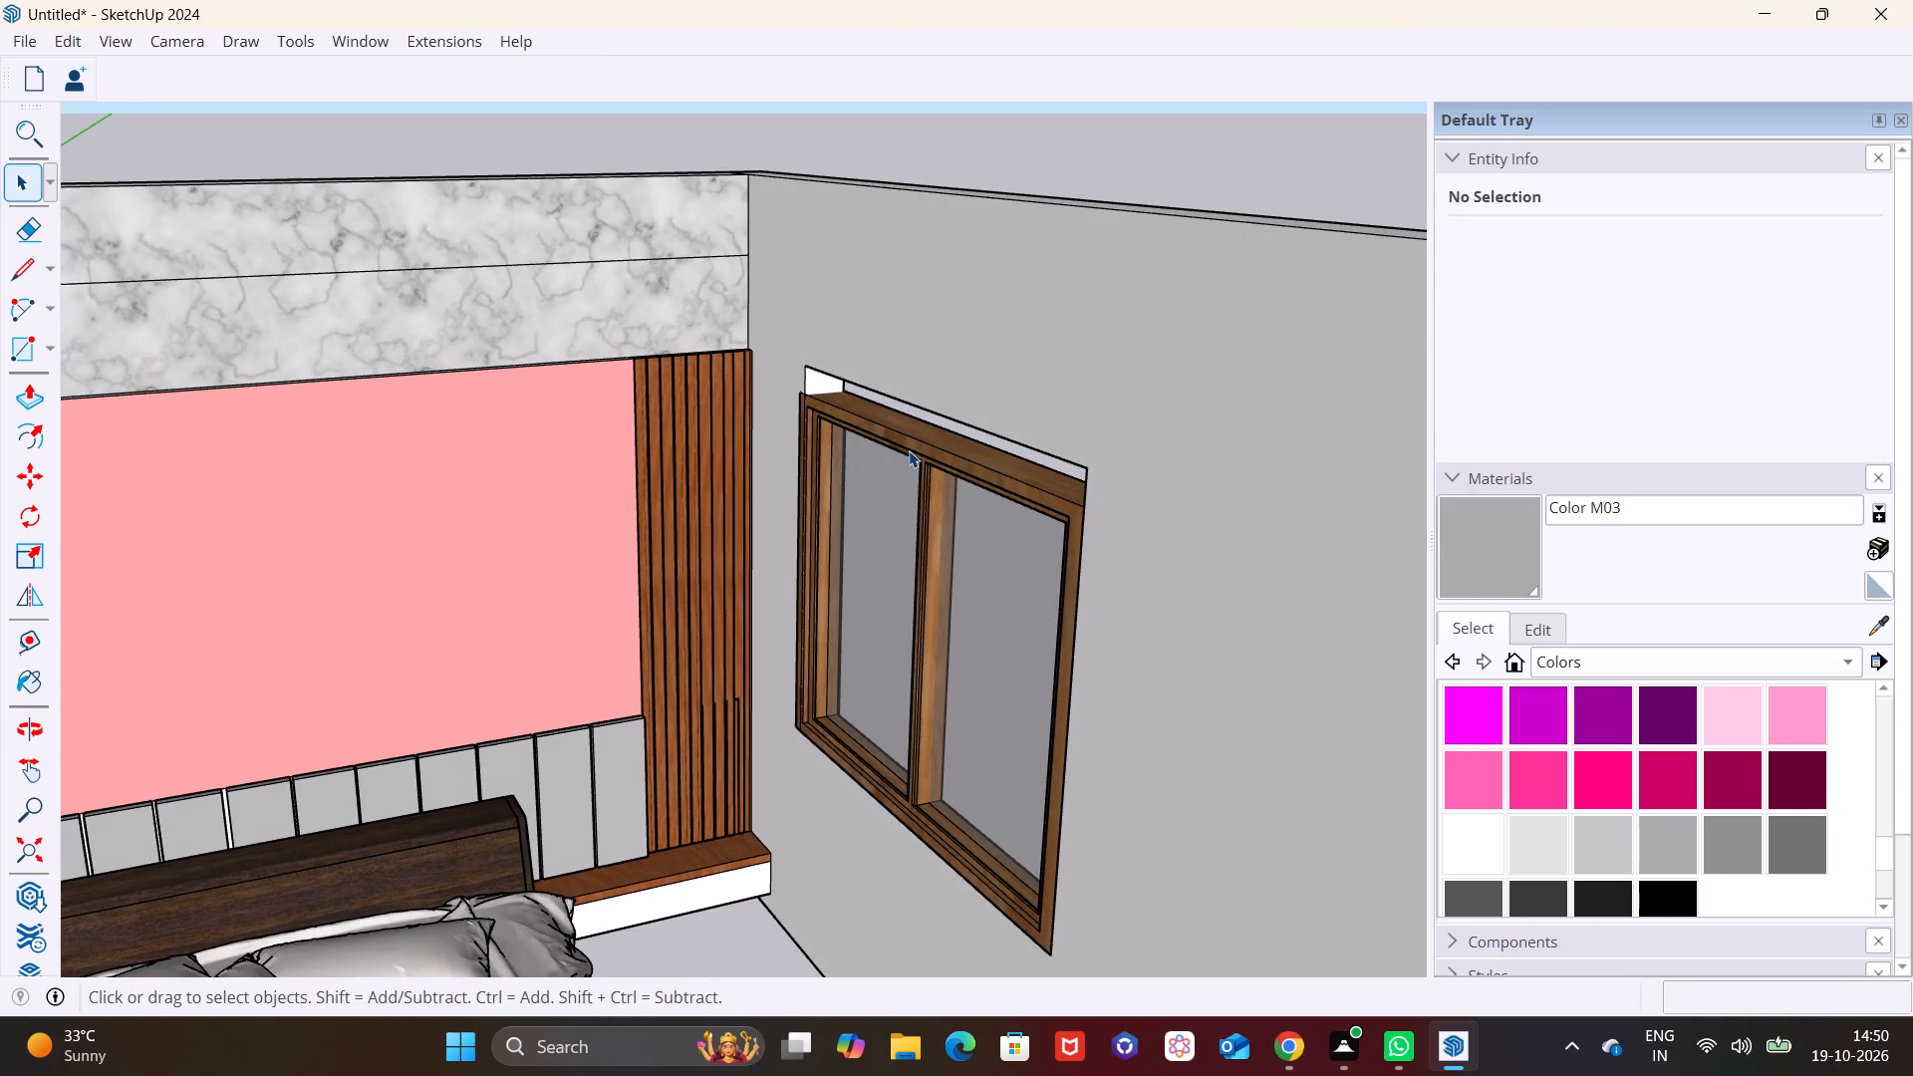
pyautogui.click(909, 450)
pyautogui.click(21, 546)
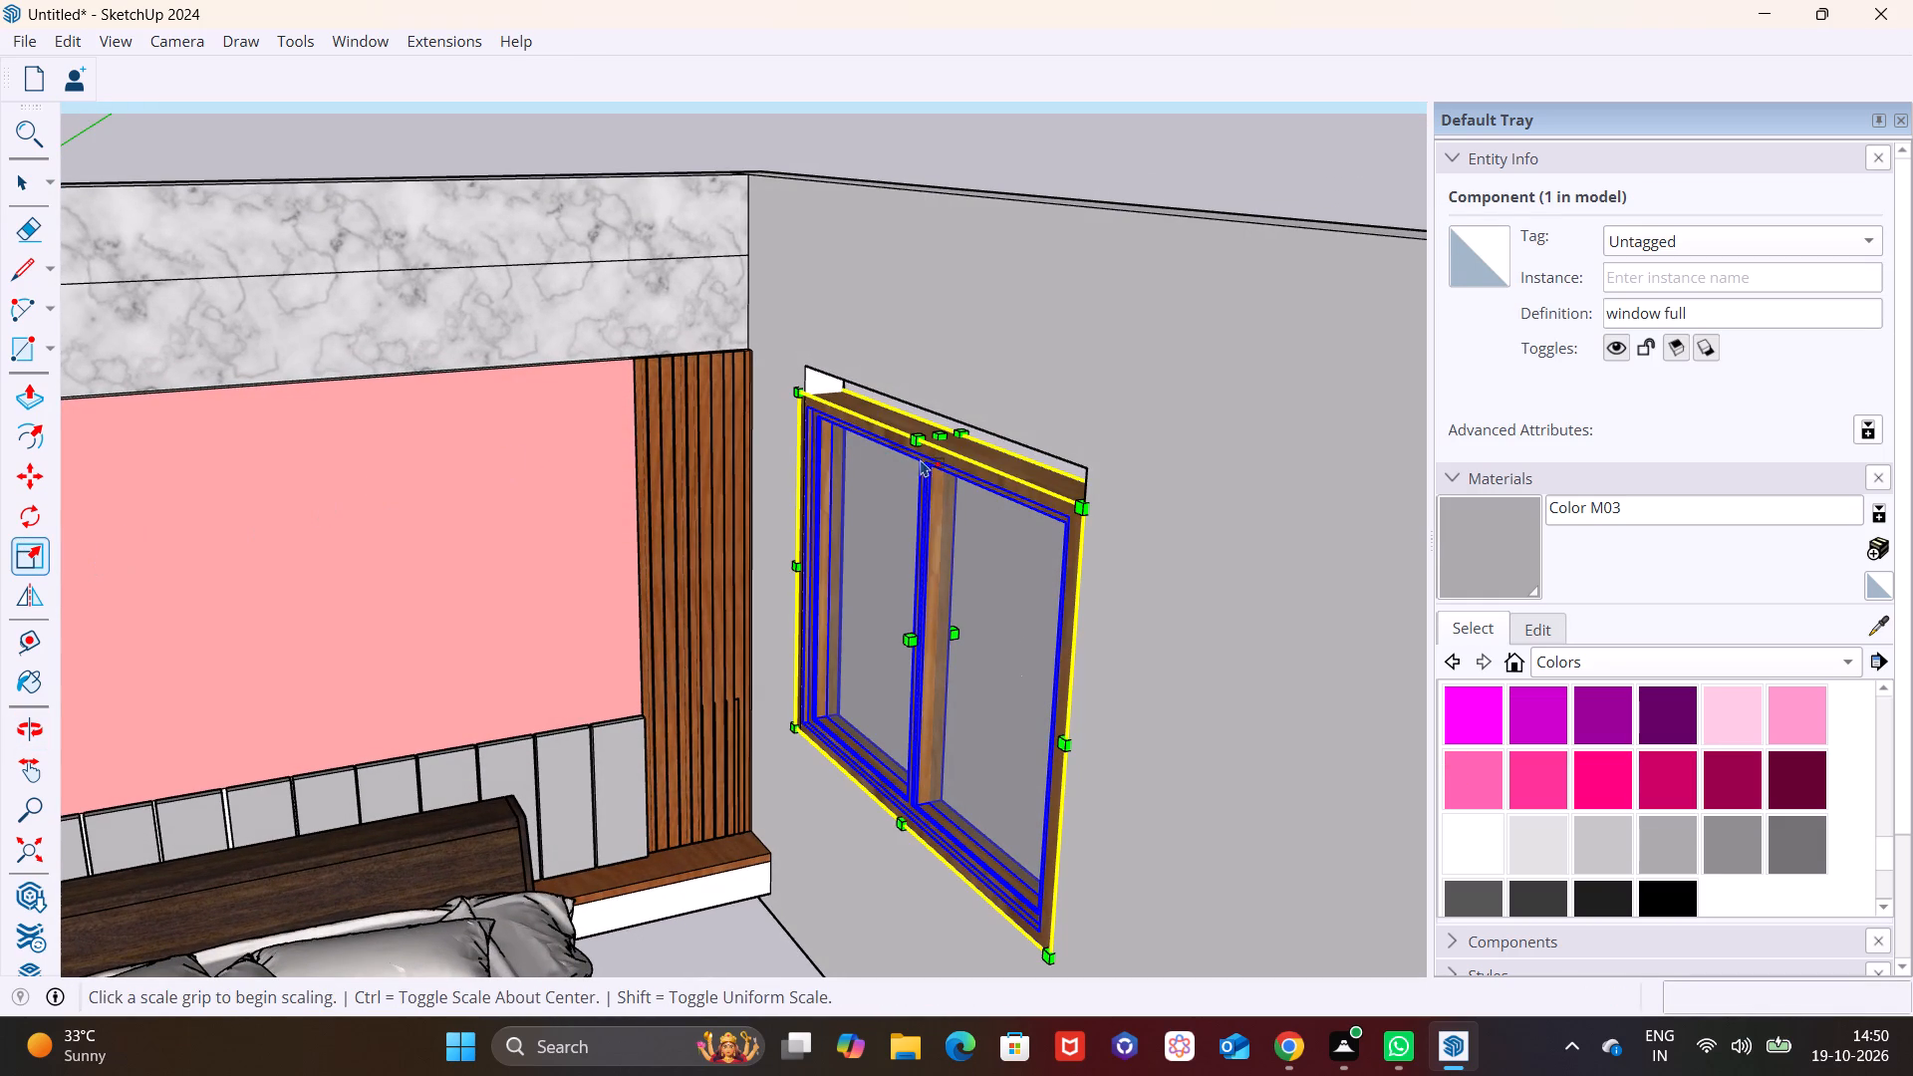
pyautogui.click(946, 438)
pyautogui.click(944, 422)
pyautogui.scroll(-2, 908, 540)
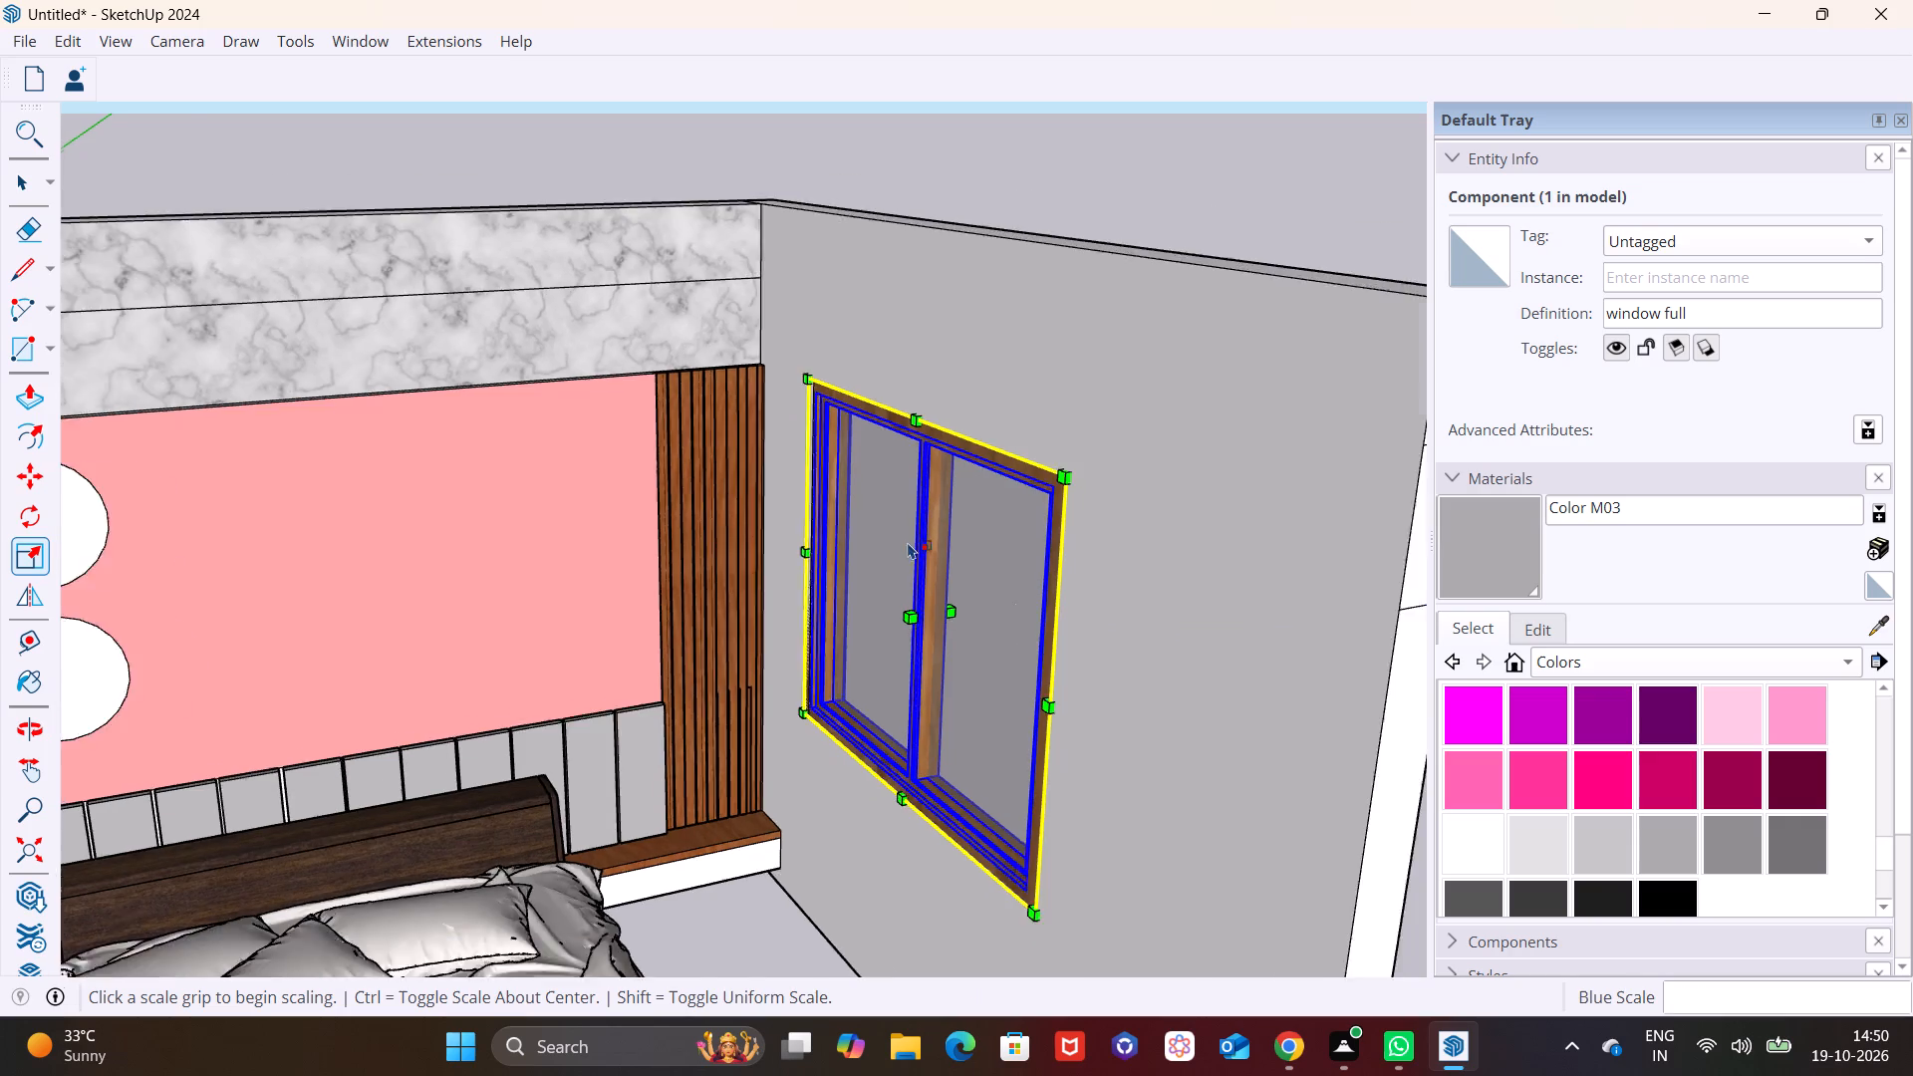
pyautogui.scroll(-8, 908, 542)
pyautogui.press('space')
pyautogui.click(1183, 616)
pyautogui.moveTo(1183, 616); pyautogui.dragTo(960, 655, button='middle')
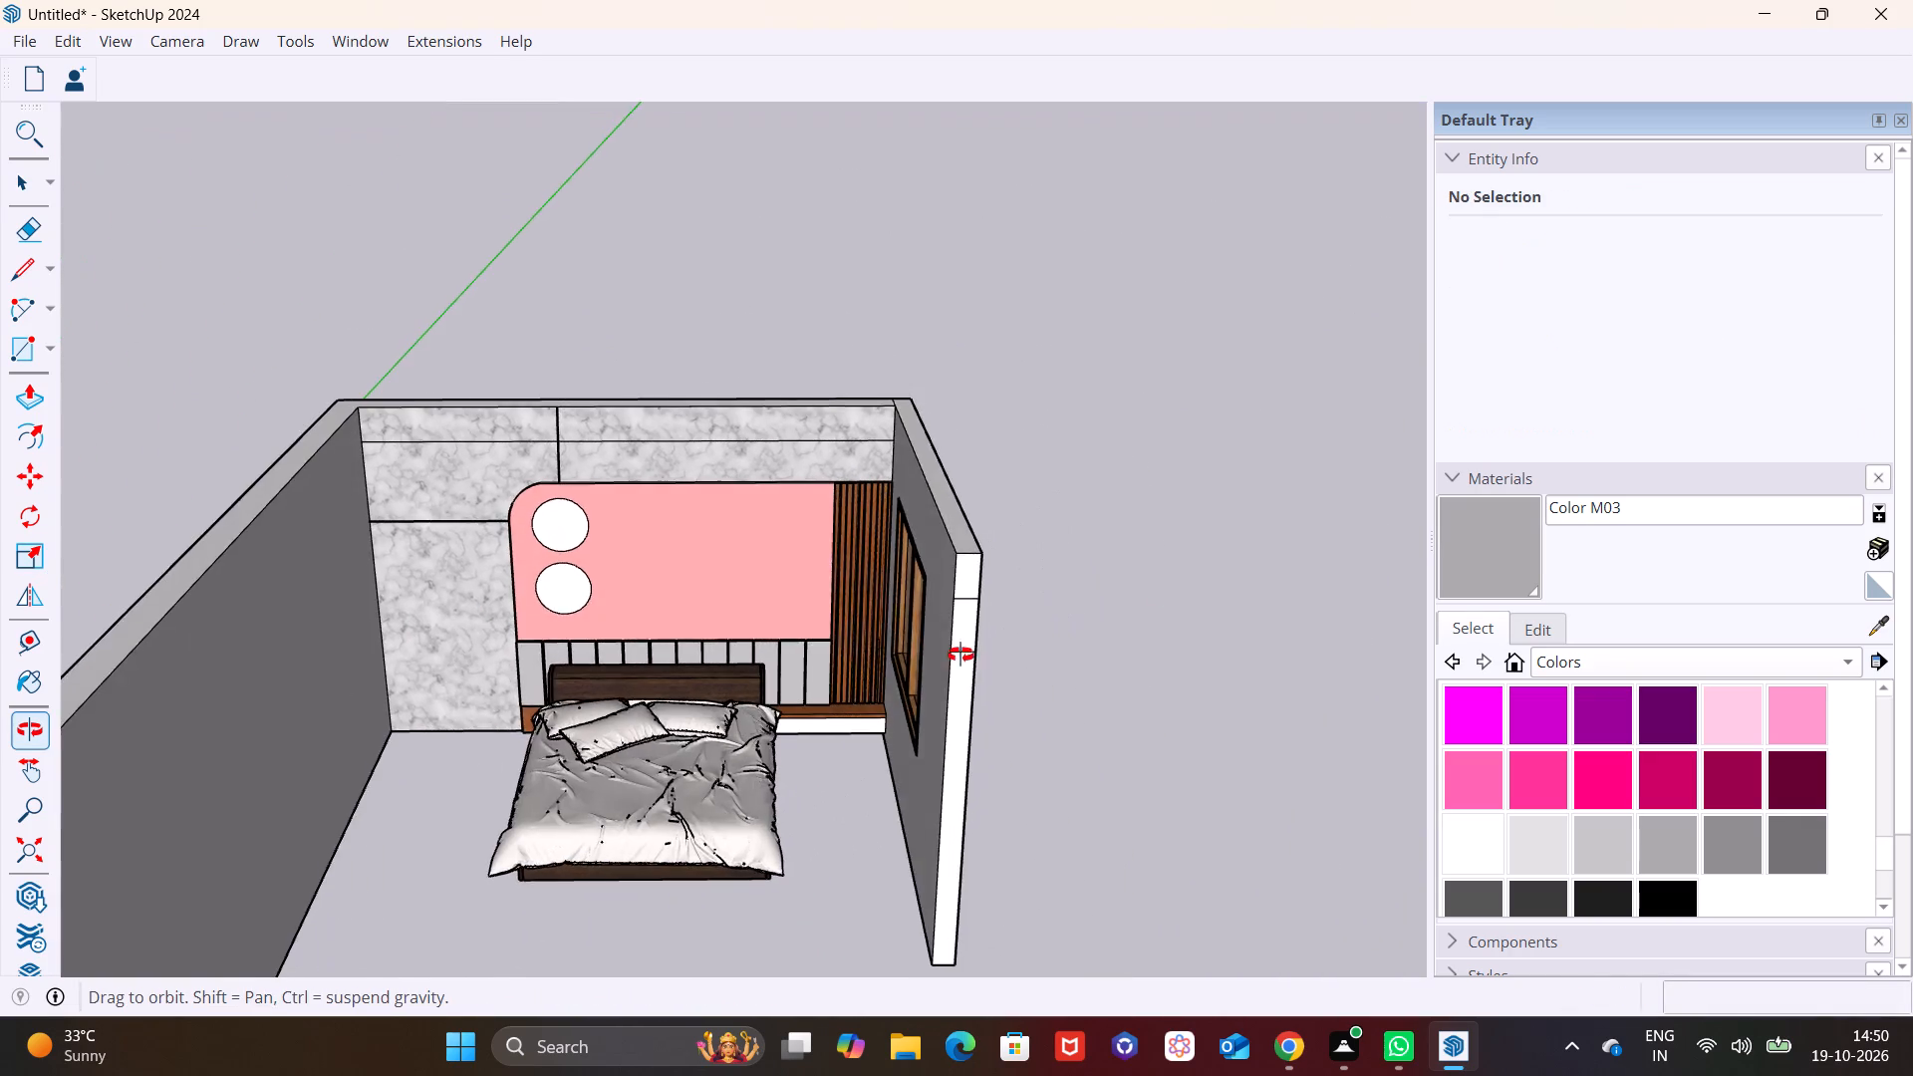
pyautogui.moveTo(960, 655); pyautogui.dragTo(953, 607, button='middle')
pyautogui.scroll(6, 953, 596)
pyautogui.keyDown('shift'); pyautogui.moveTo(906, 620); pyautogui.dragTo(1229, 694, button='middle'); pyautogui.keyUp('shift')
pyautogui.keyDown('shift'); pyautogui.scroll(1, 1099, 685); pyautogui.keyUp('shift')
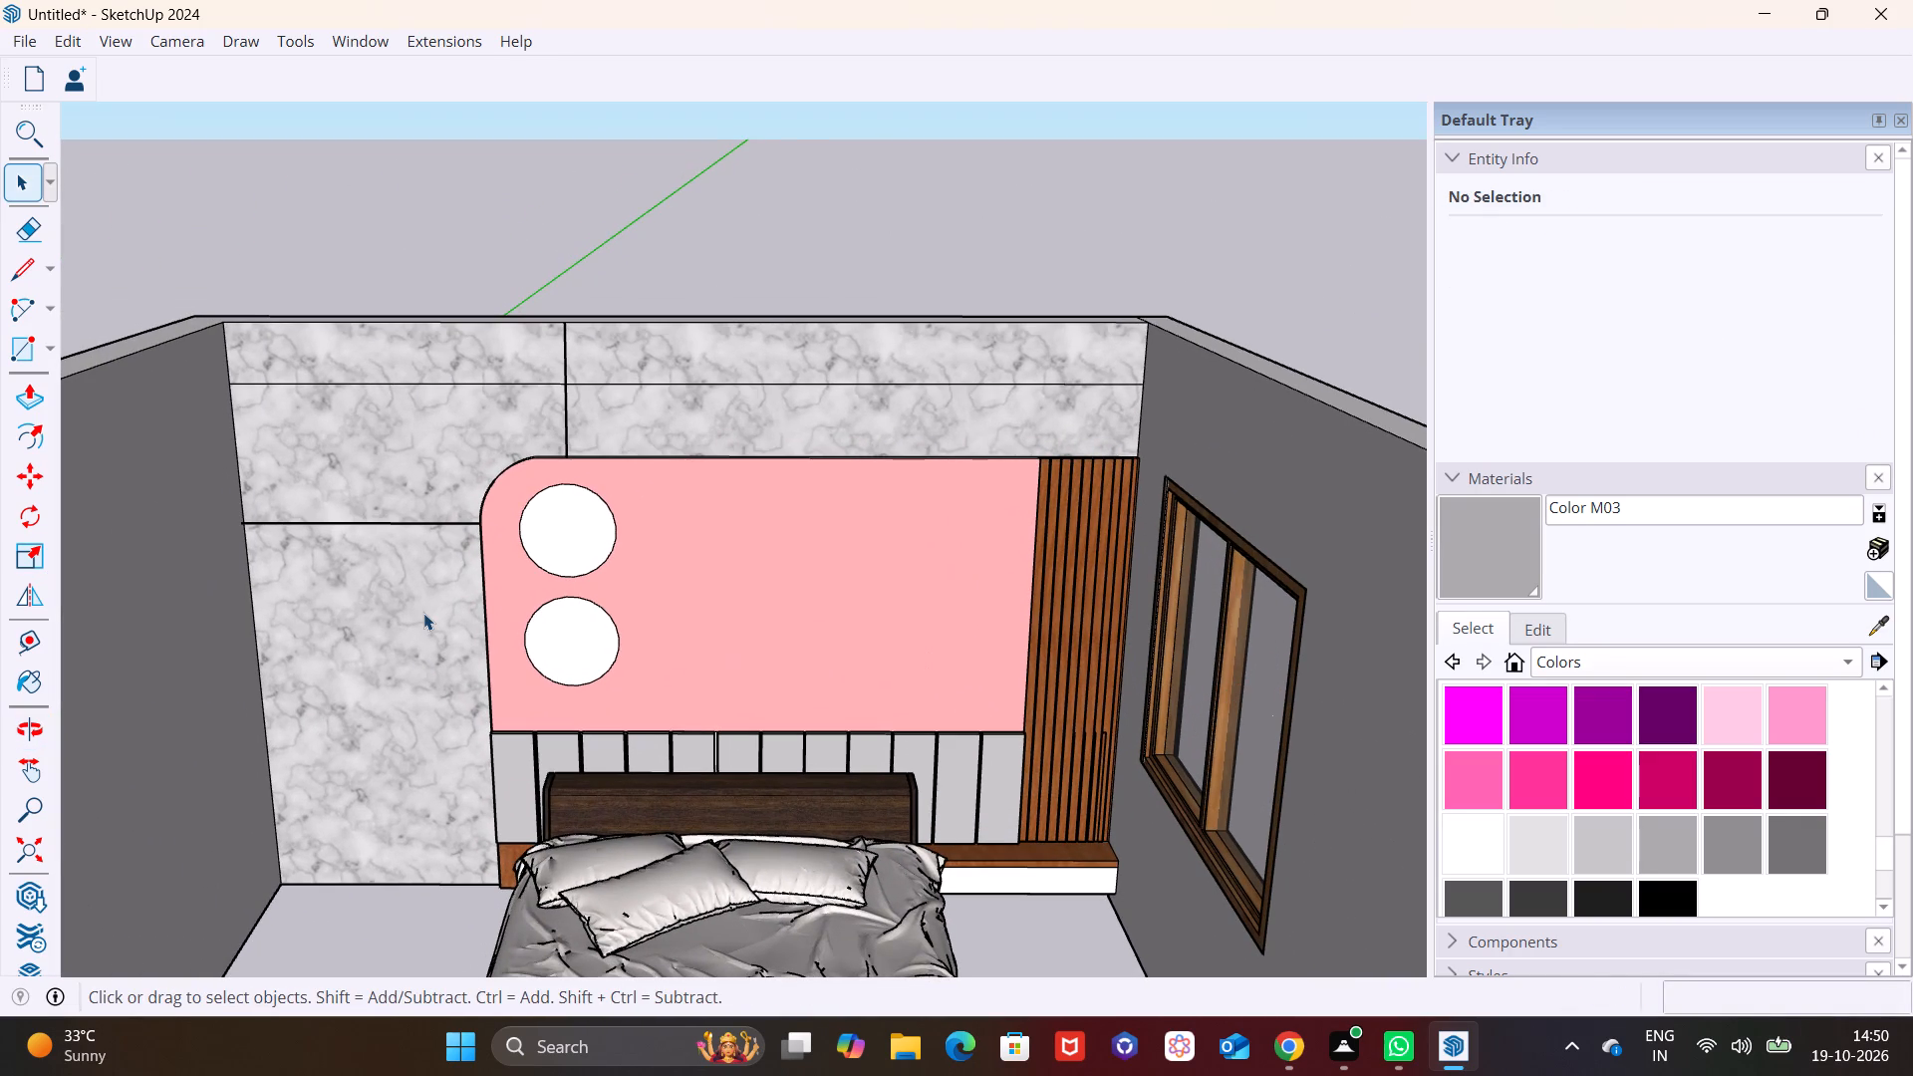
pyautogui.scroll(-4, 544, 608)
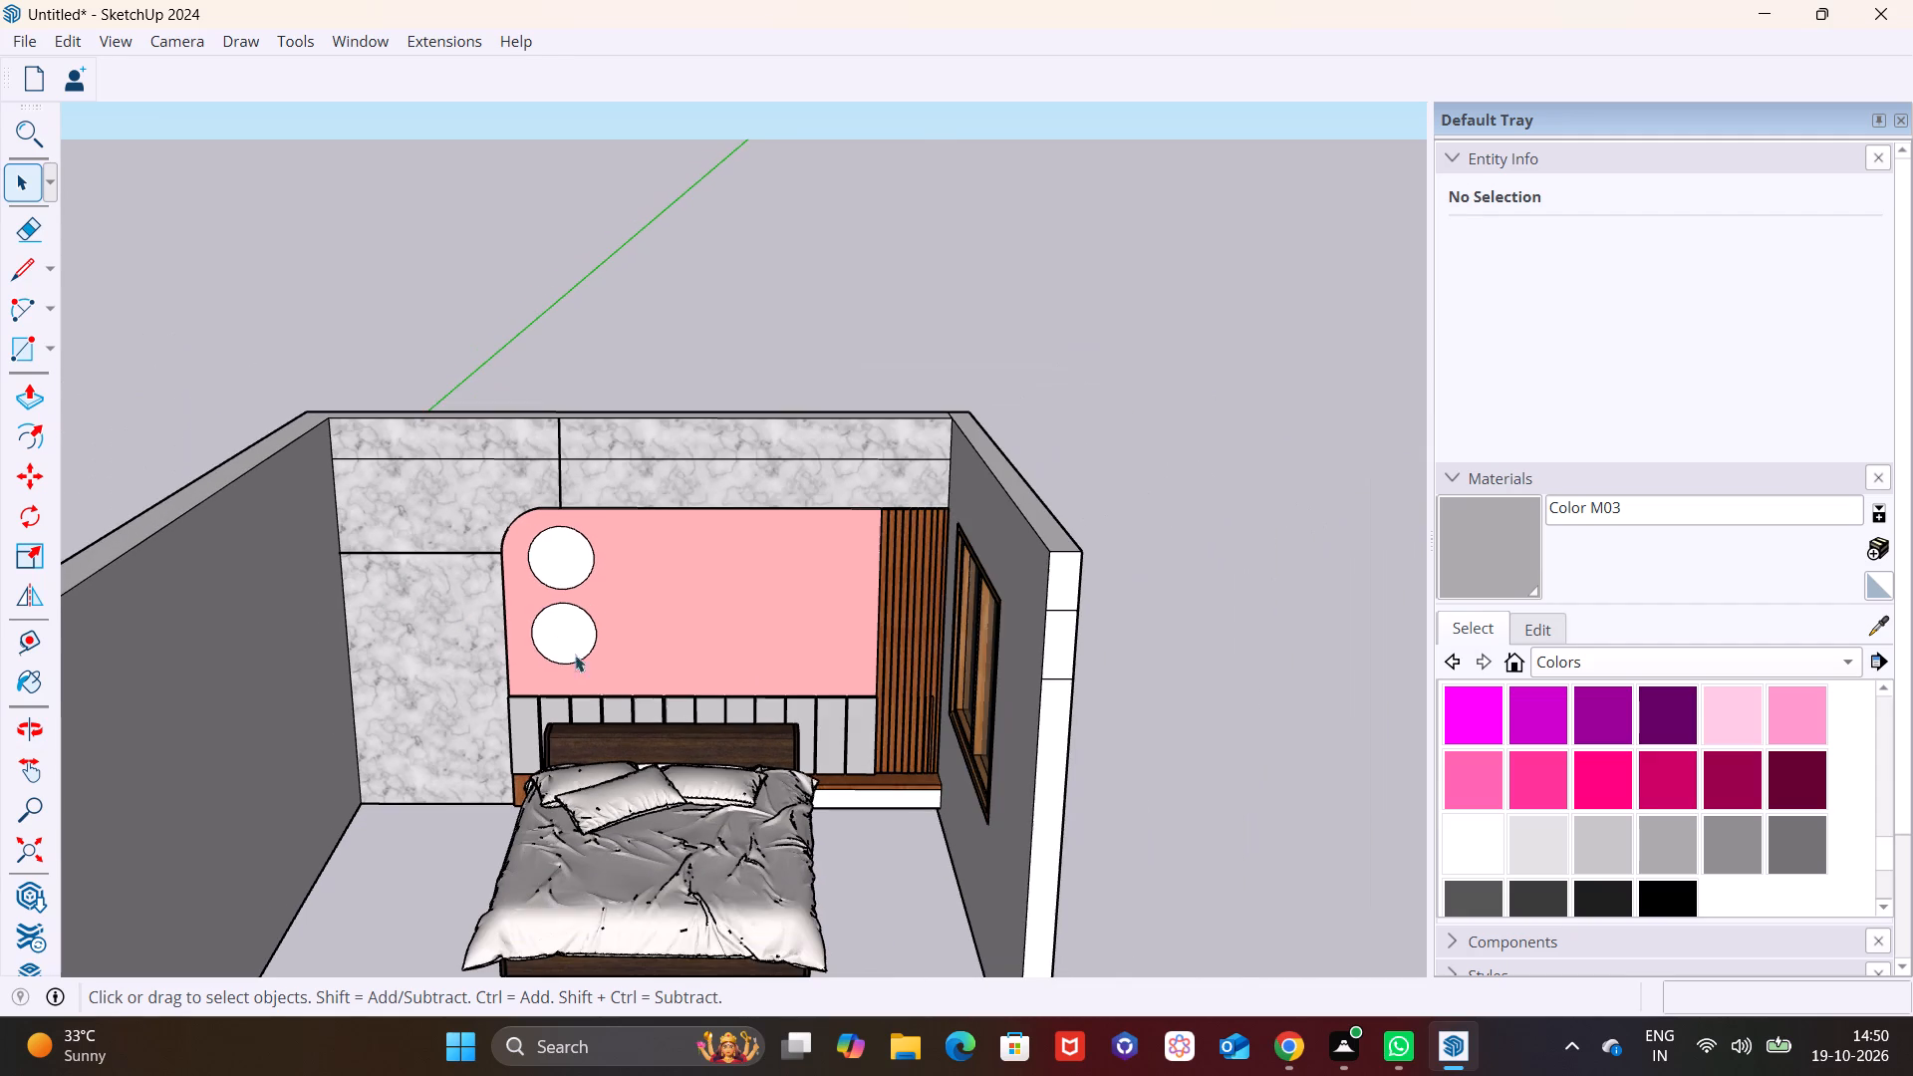
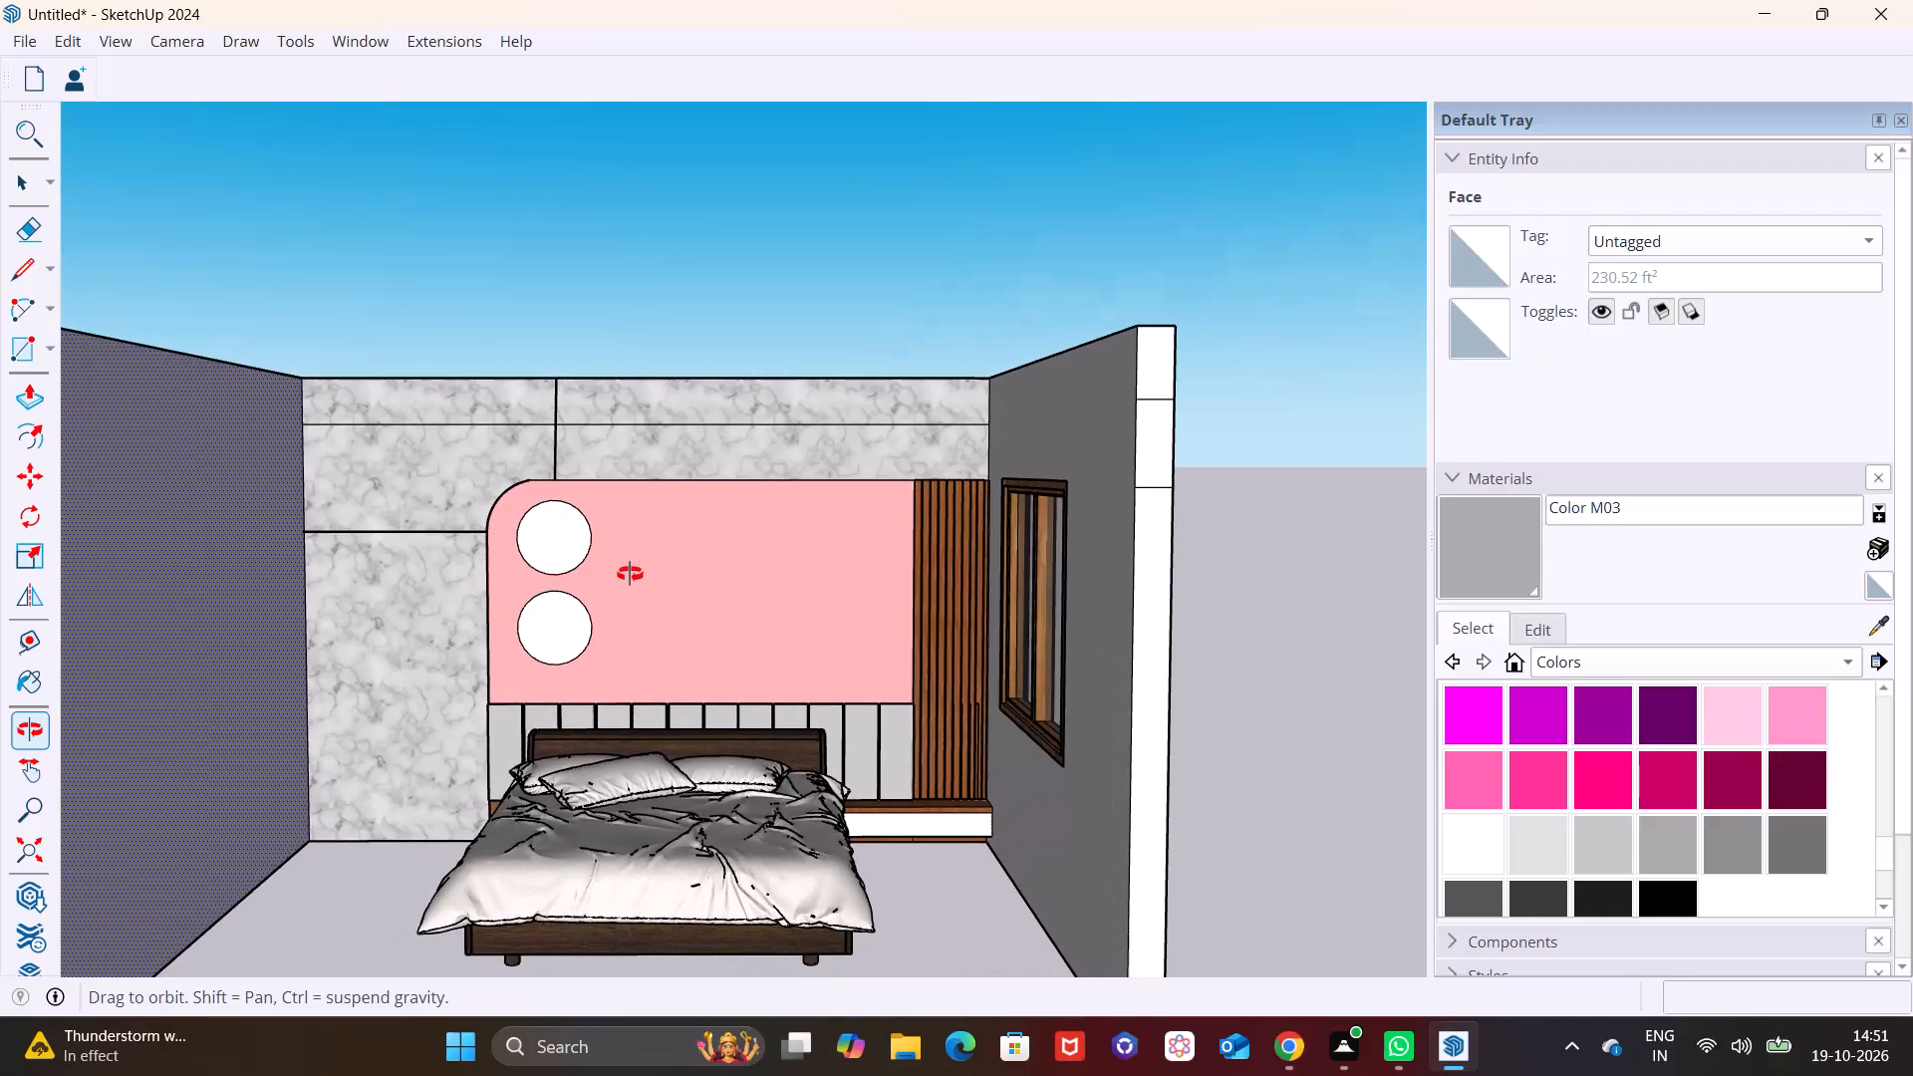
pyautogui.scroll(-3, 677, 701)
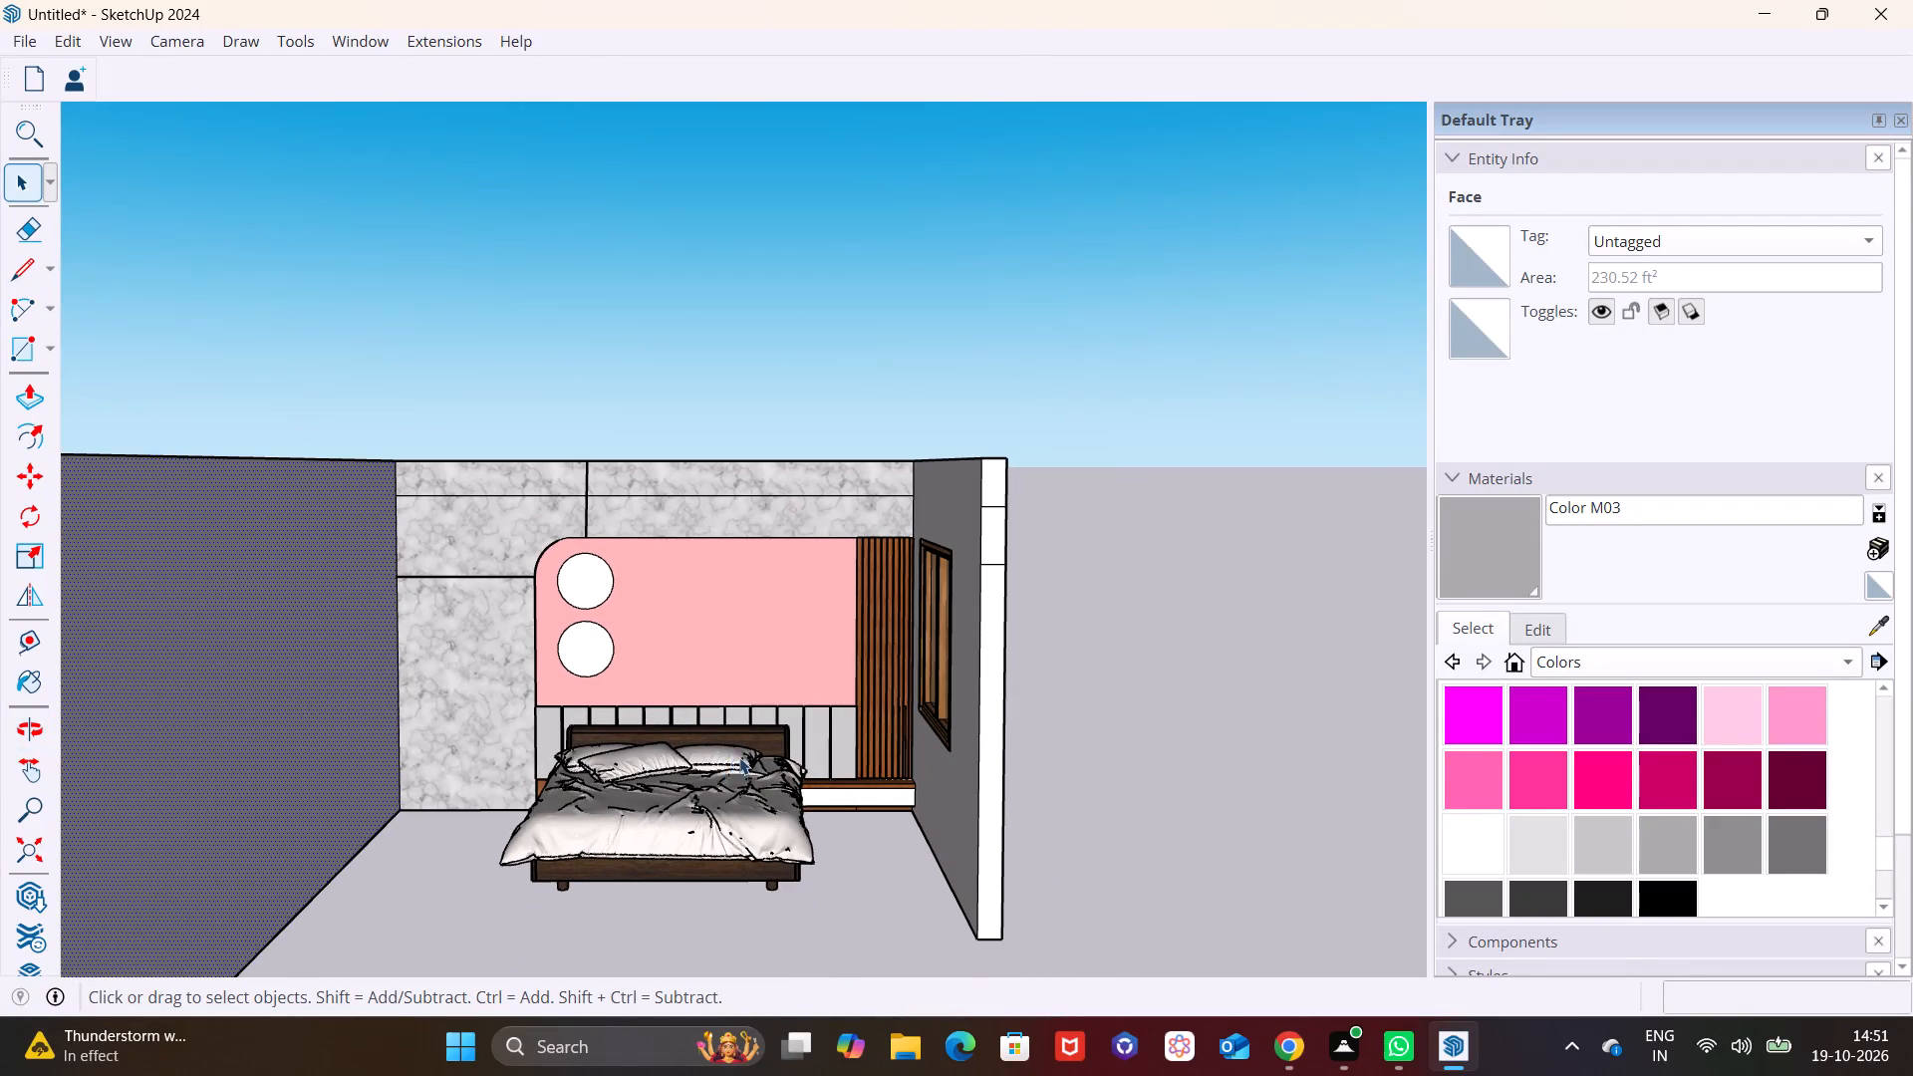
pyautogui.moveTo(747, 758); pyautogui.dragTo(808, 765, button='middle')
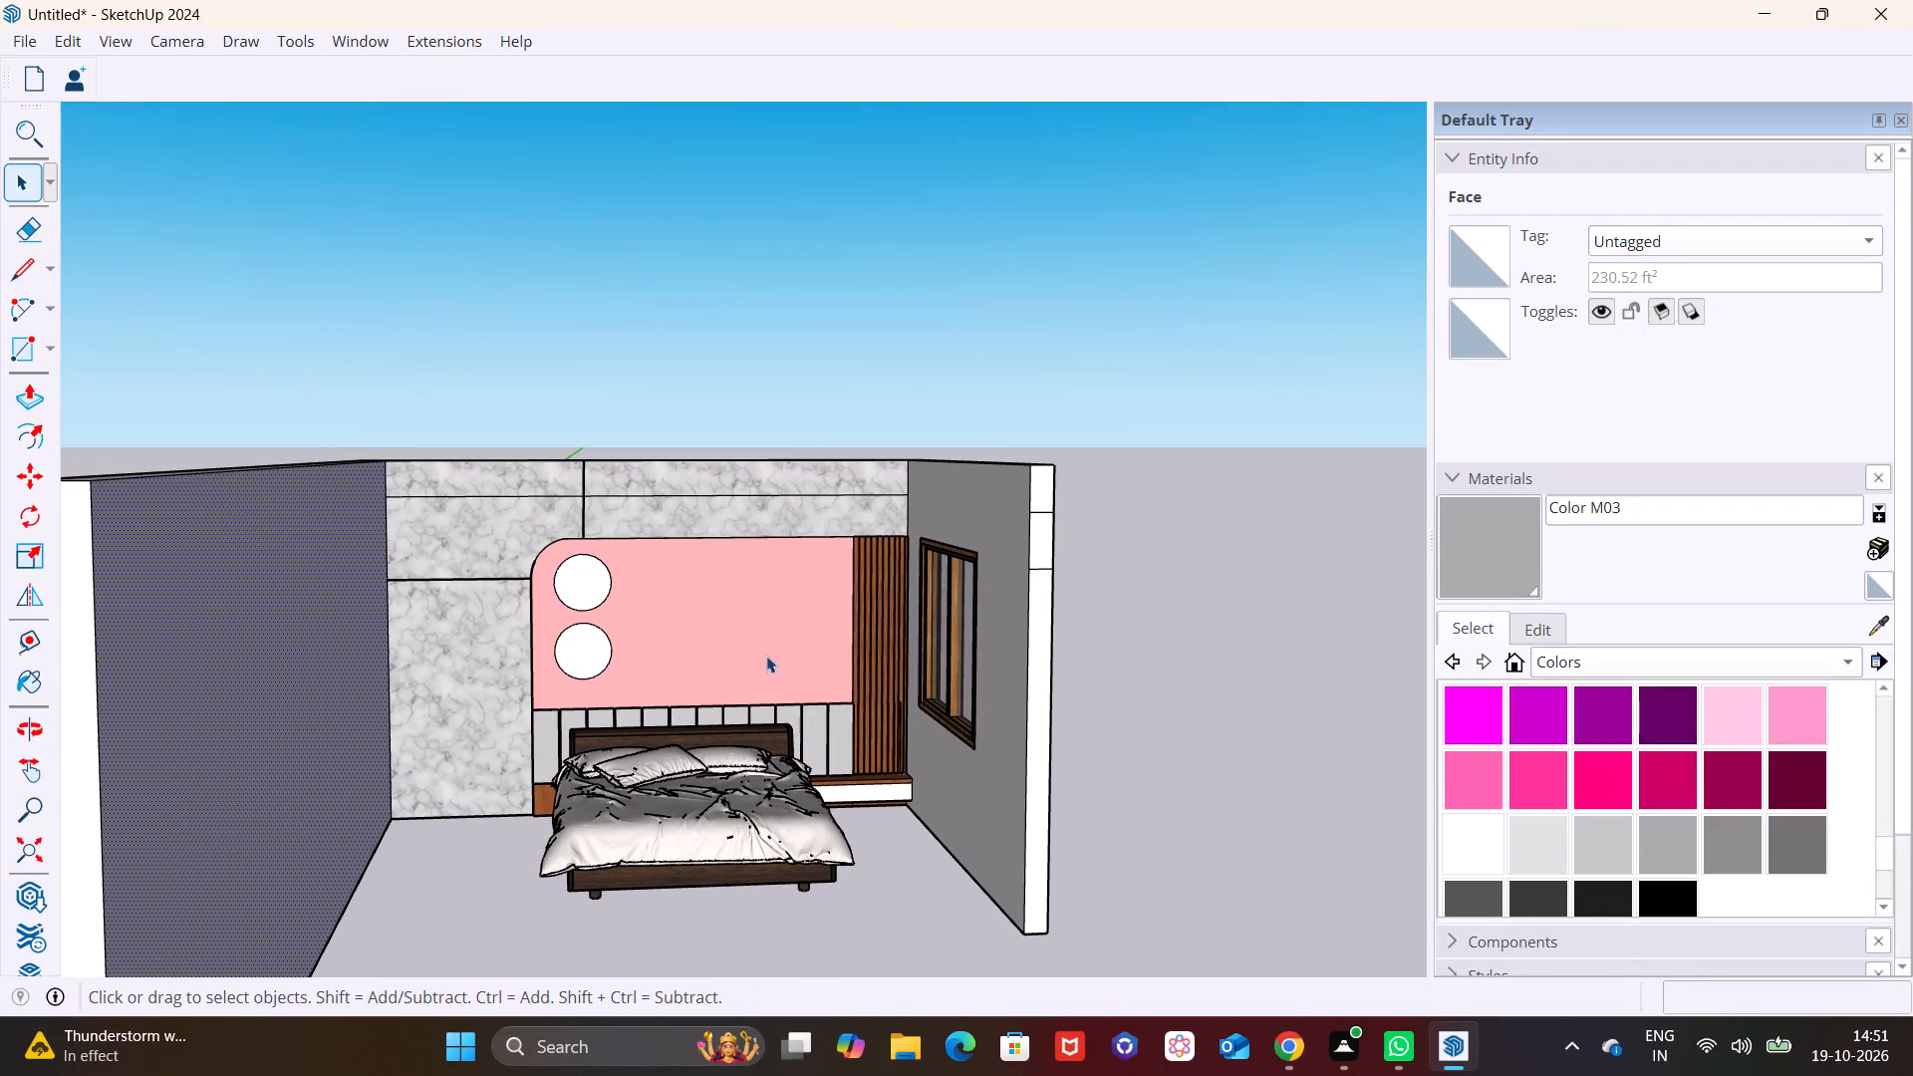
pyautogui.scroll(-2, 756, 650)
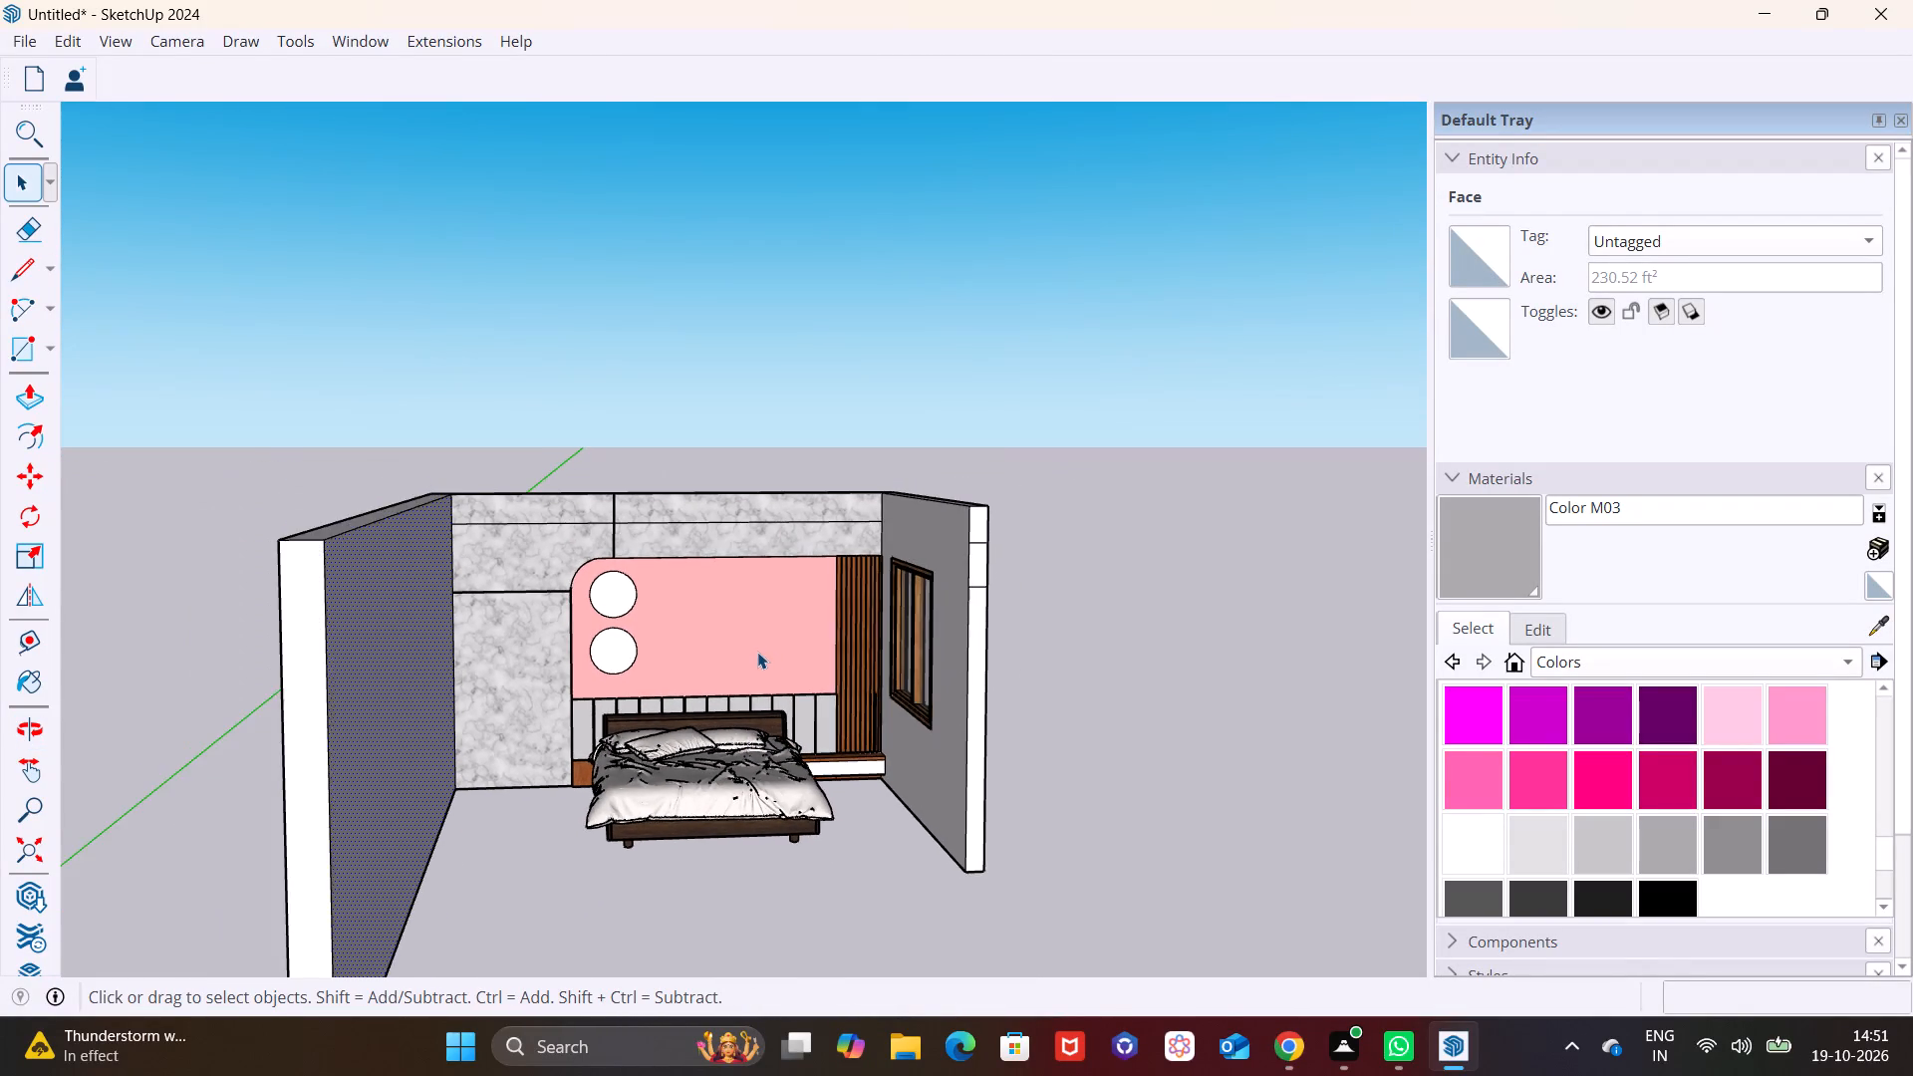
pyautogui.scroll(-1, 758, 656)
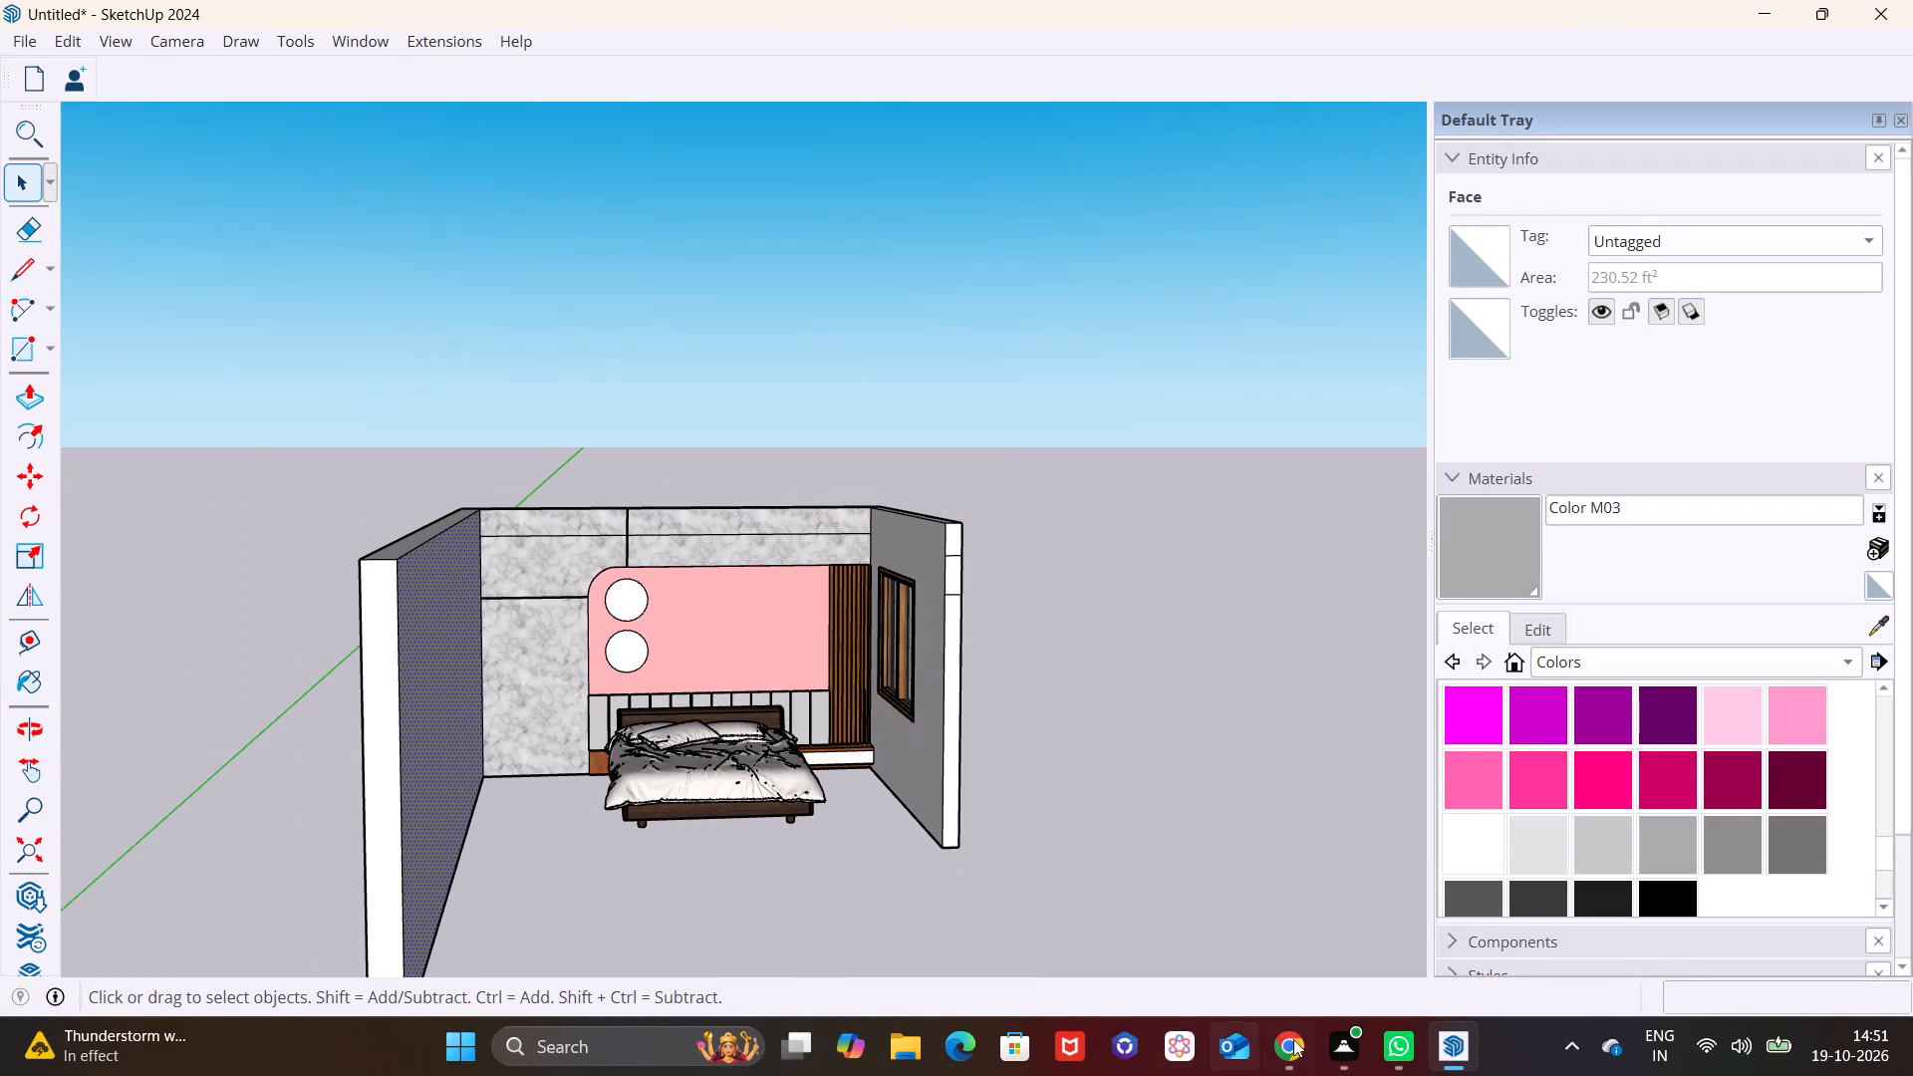
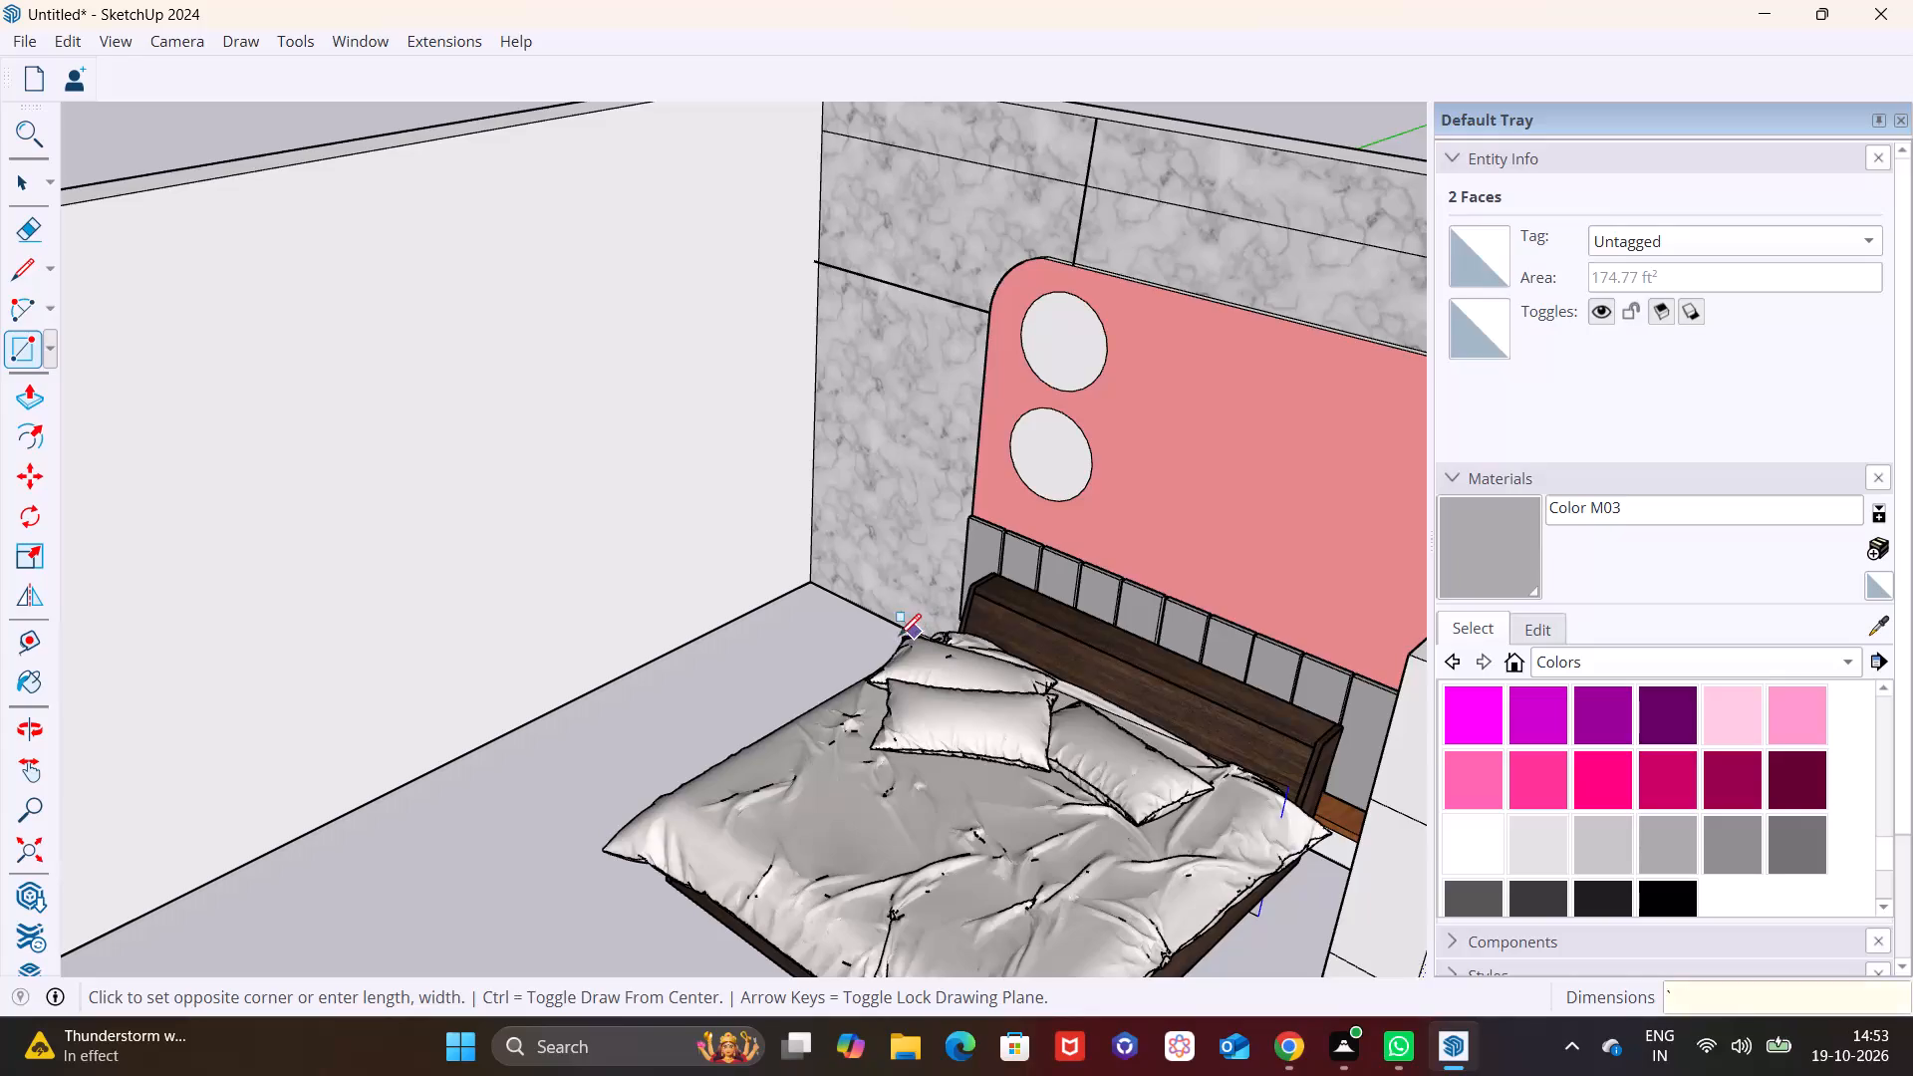
# Draw a floor rectangle about 12' by 2' 4 3/4" along the plain side wall, starting at the corner beside the bed.
pyautogui.press('Escape')
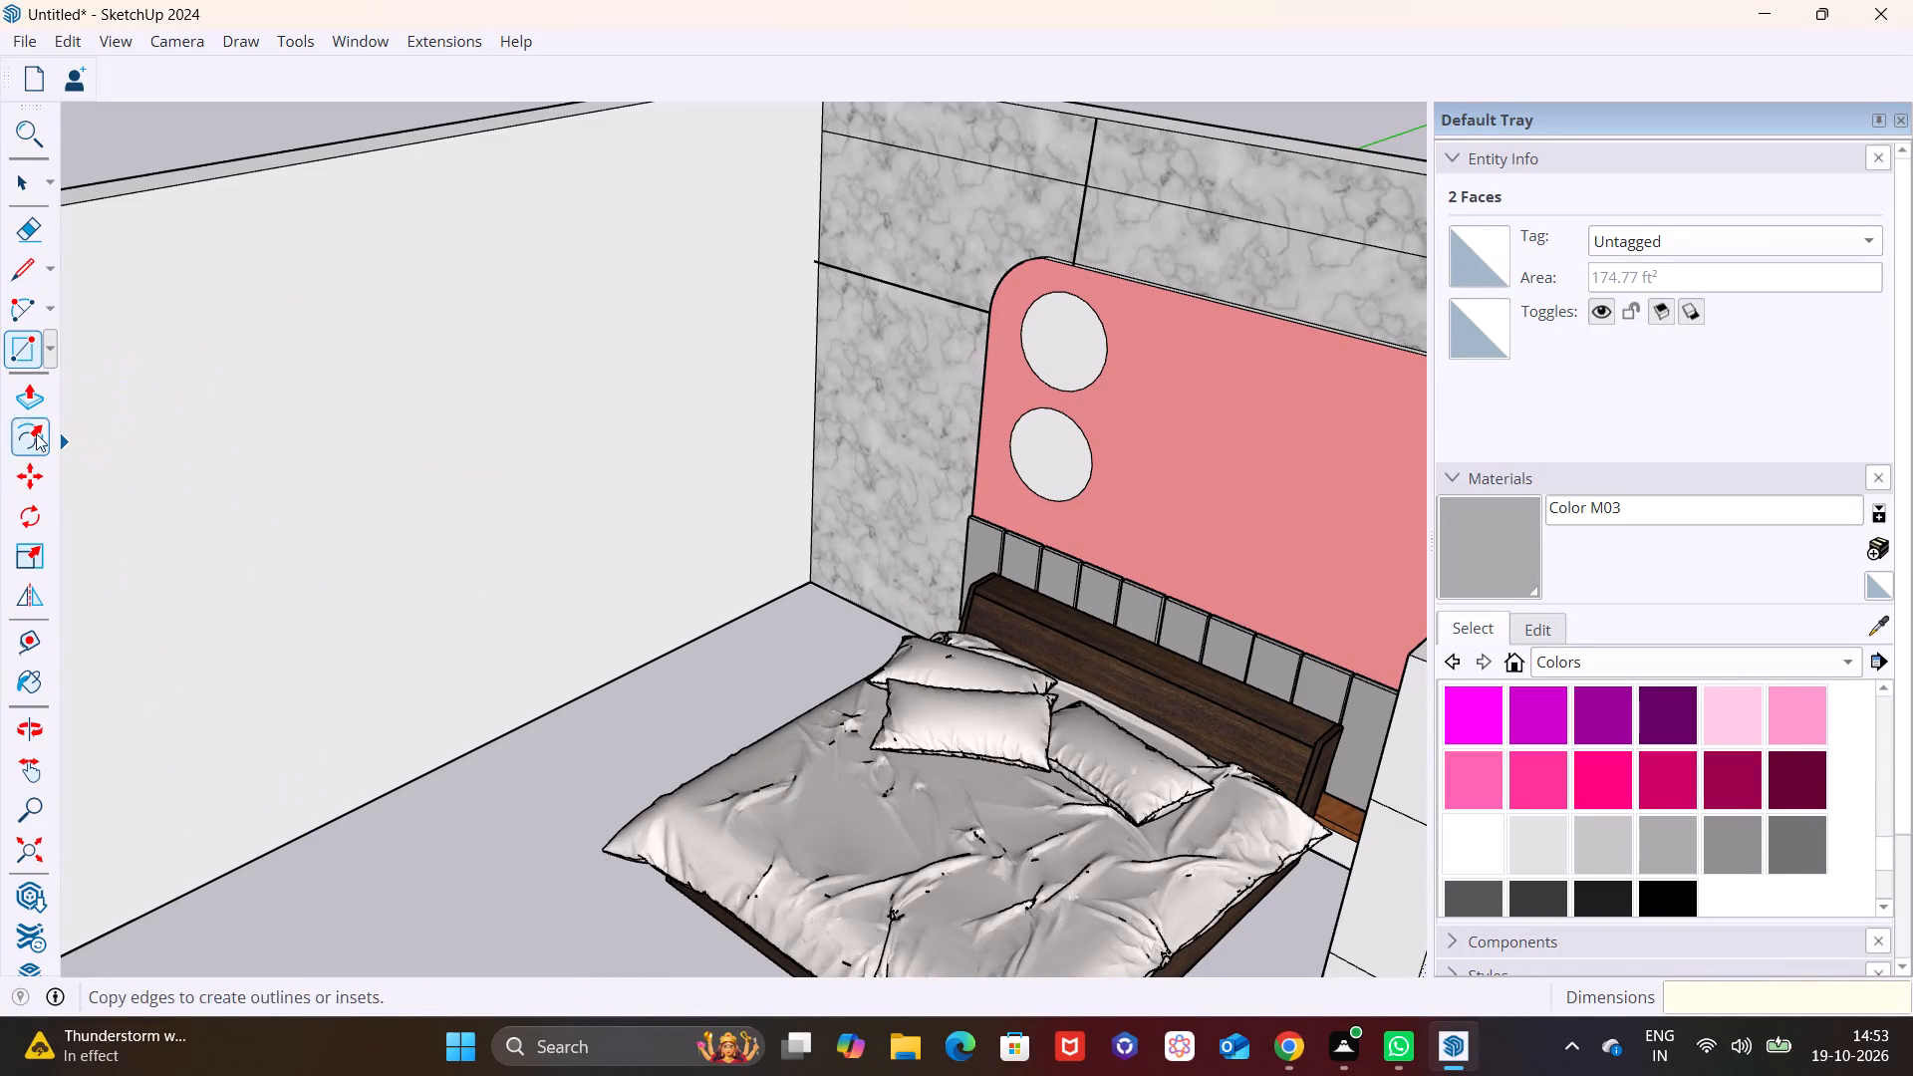
pyautogui.click(48, 350)
pyautogui.click(77, 384)
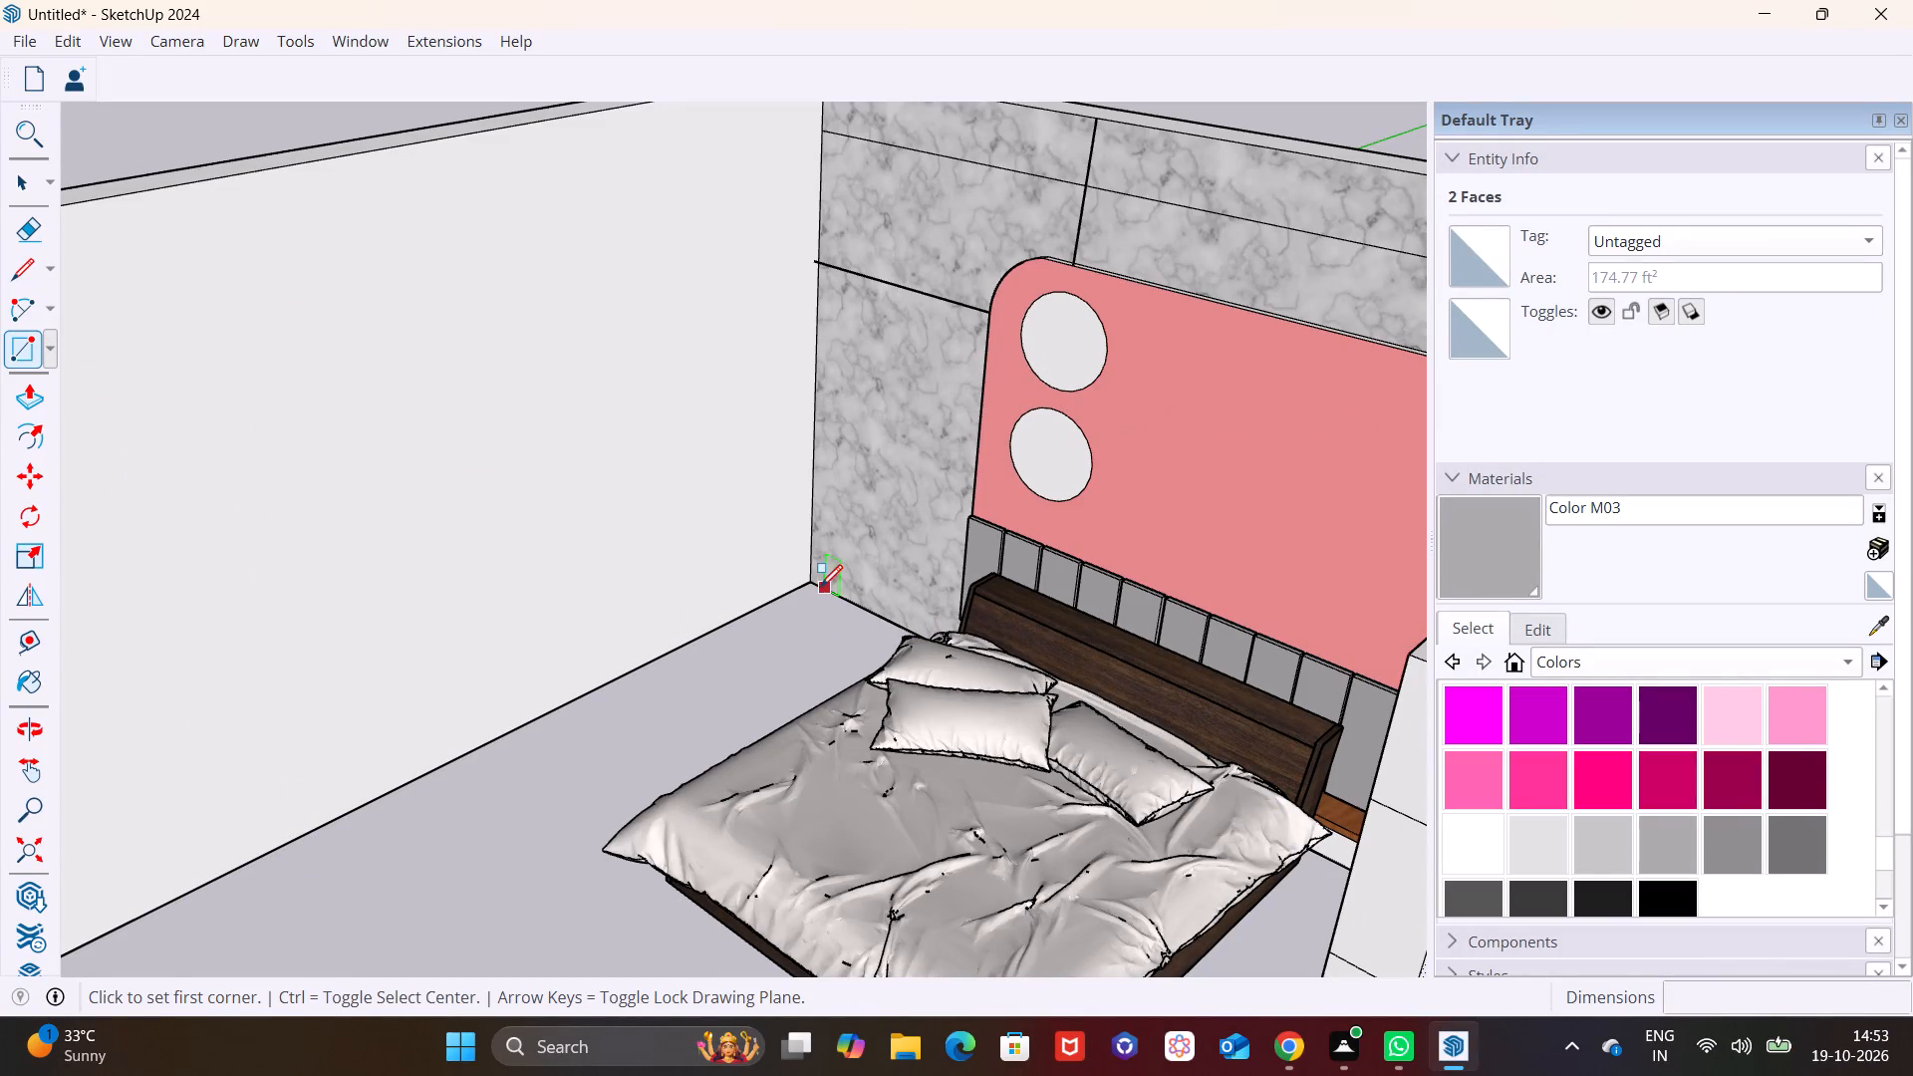
pyautogui.click(809, 587)
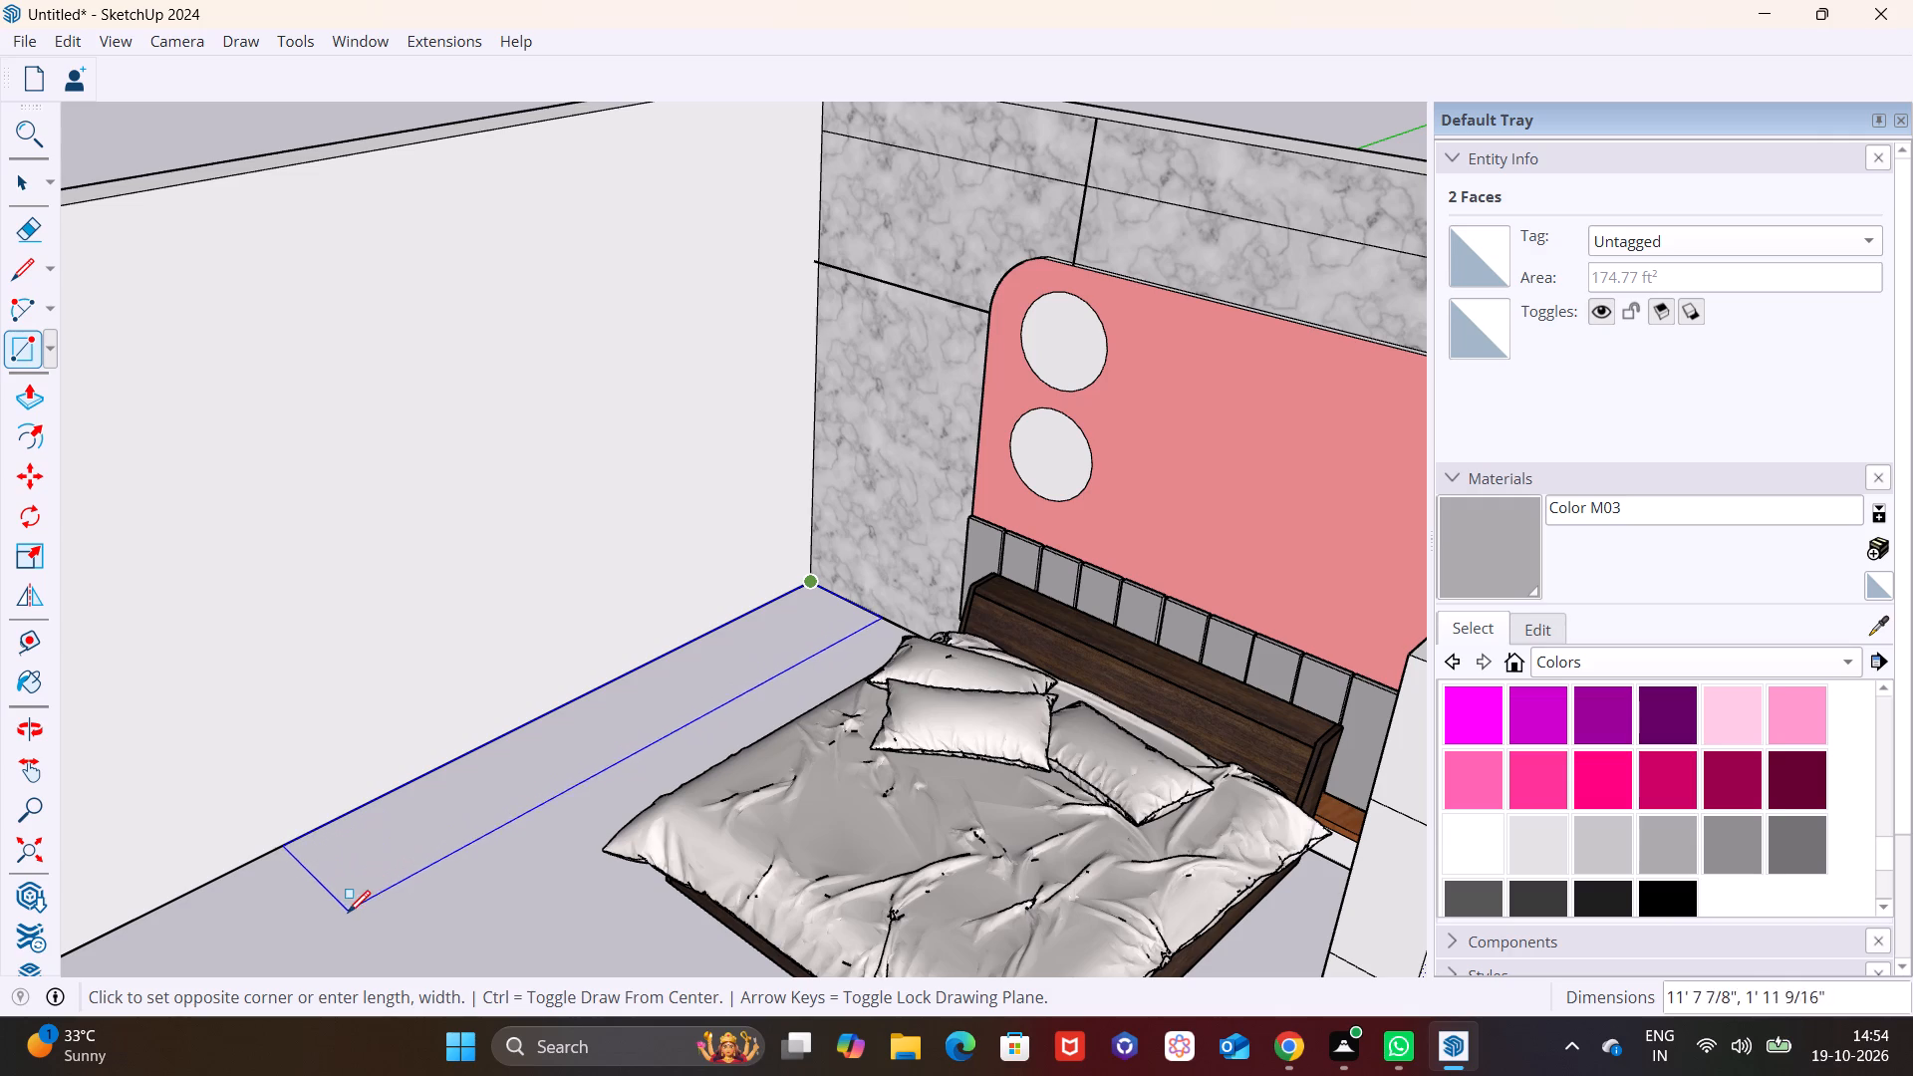
pyautogui.click(342, 940)
pyautogui.press('space')
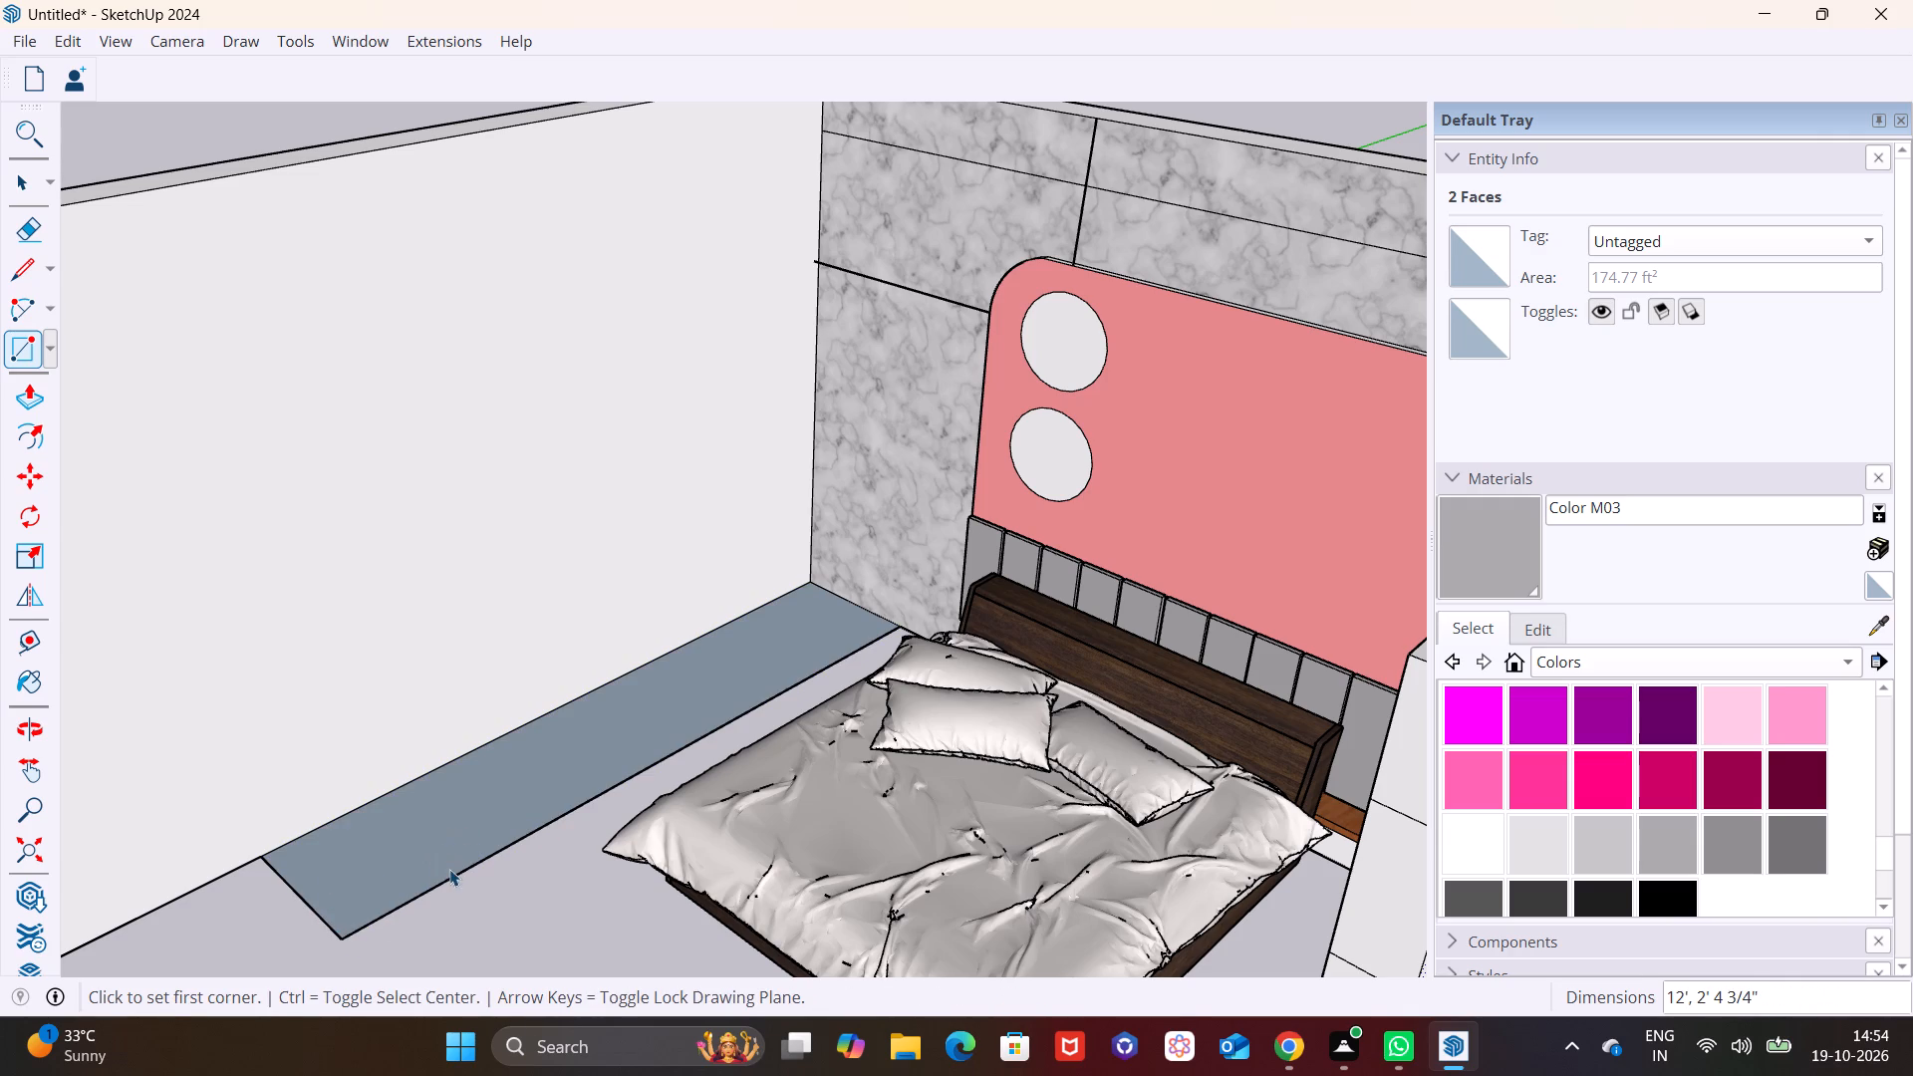
# Group the new floor rectangle with its edges and open the group with its face selected.
pyautogui.doubleClick(449, 863)
pyautogui.rightClick(449, 863)
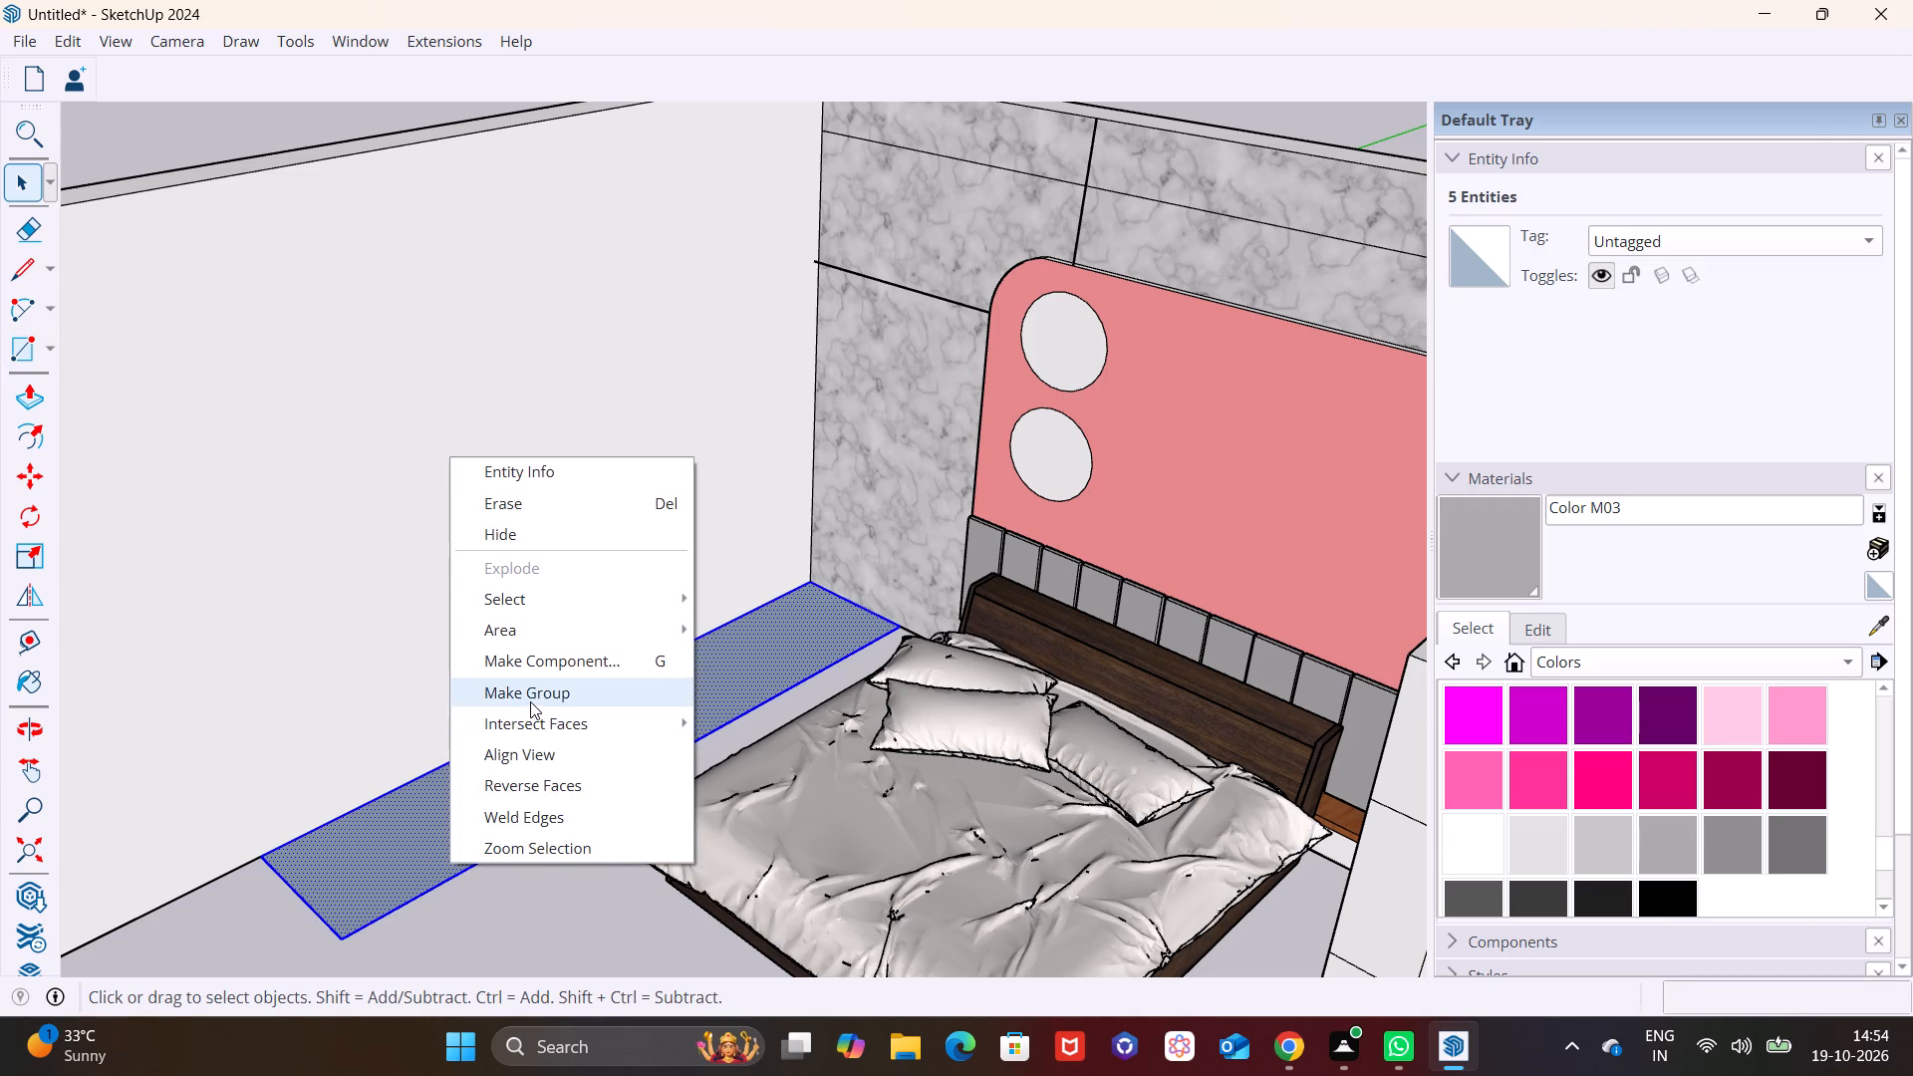
pyautogui.click(530, 701)
pyautogui.click(525, 775)
pyautogui.doubleClick(525, 775)
pyautogui.click(531, 782)
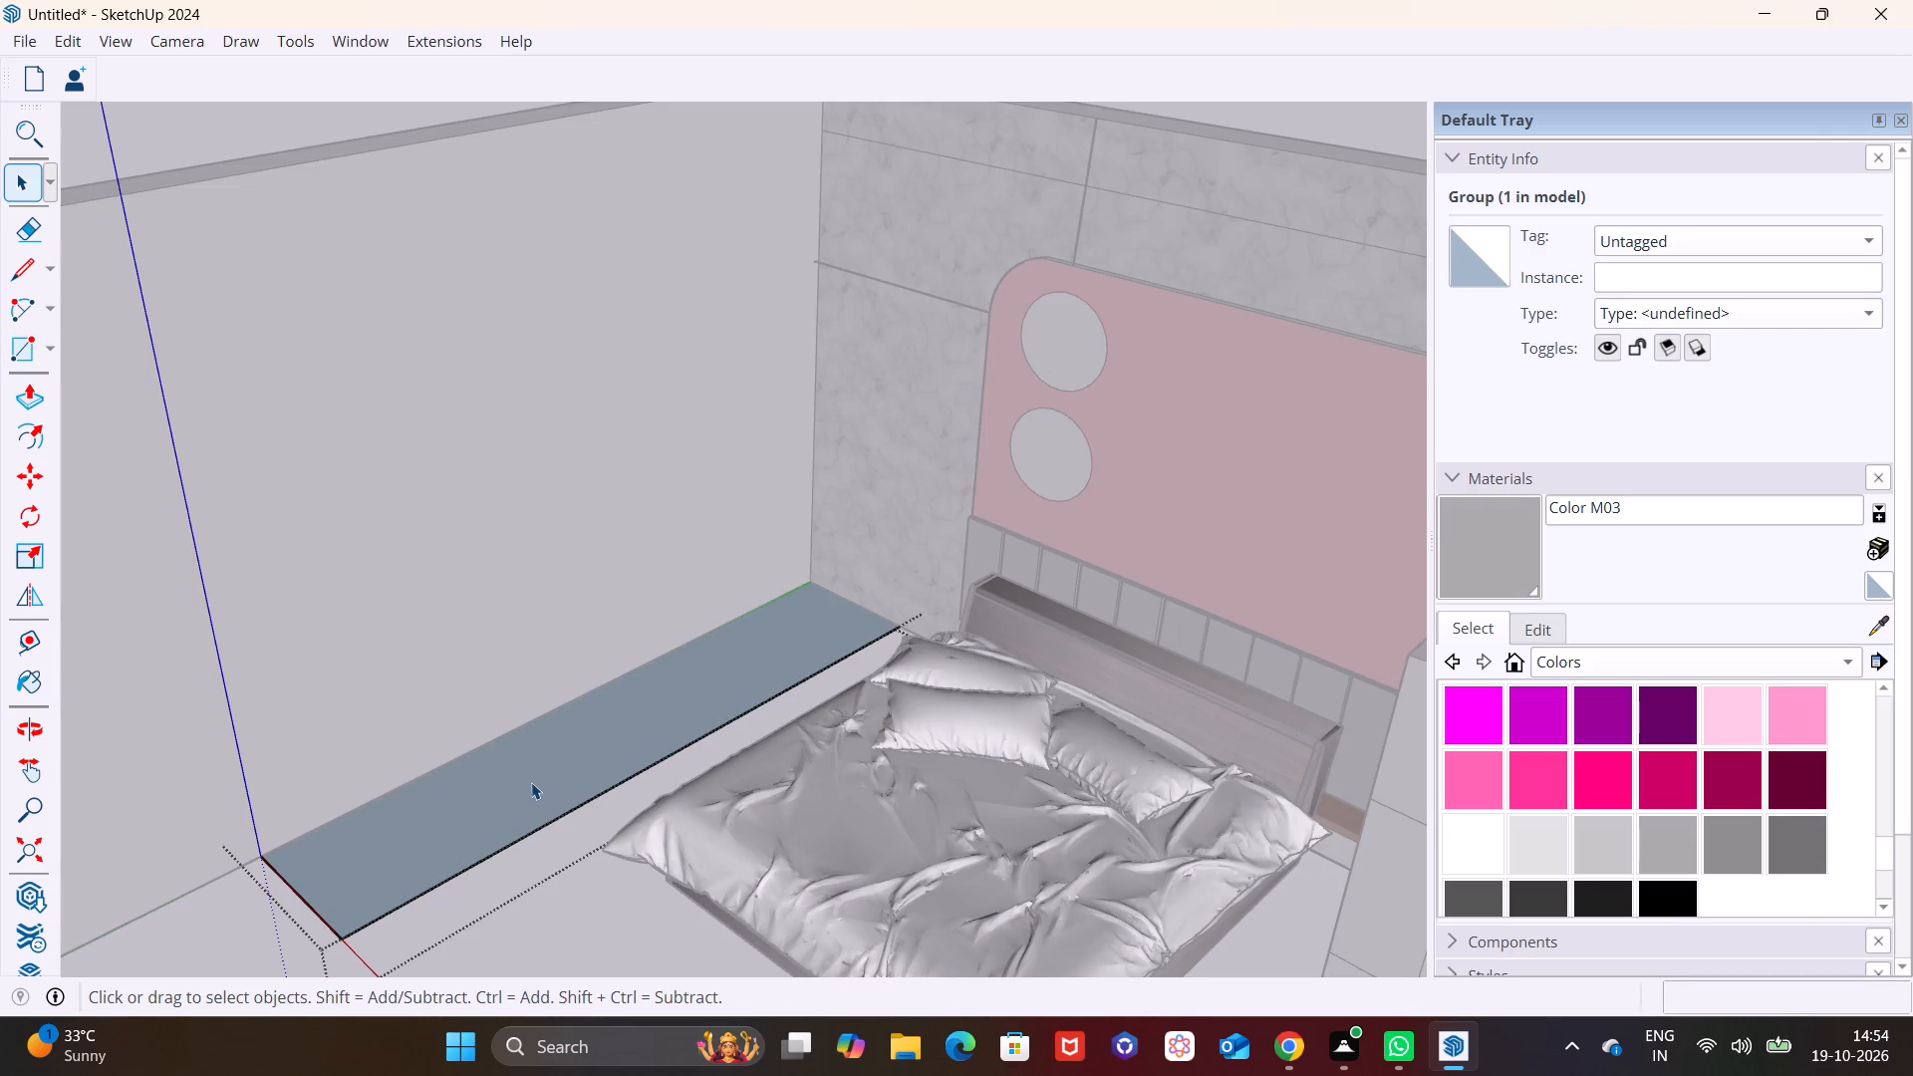
# Push/Pull the rectangle's face upward into a thin slab a few inches thick.
pyautogui.click(34, 403)
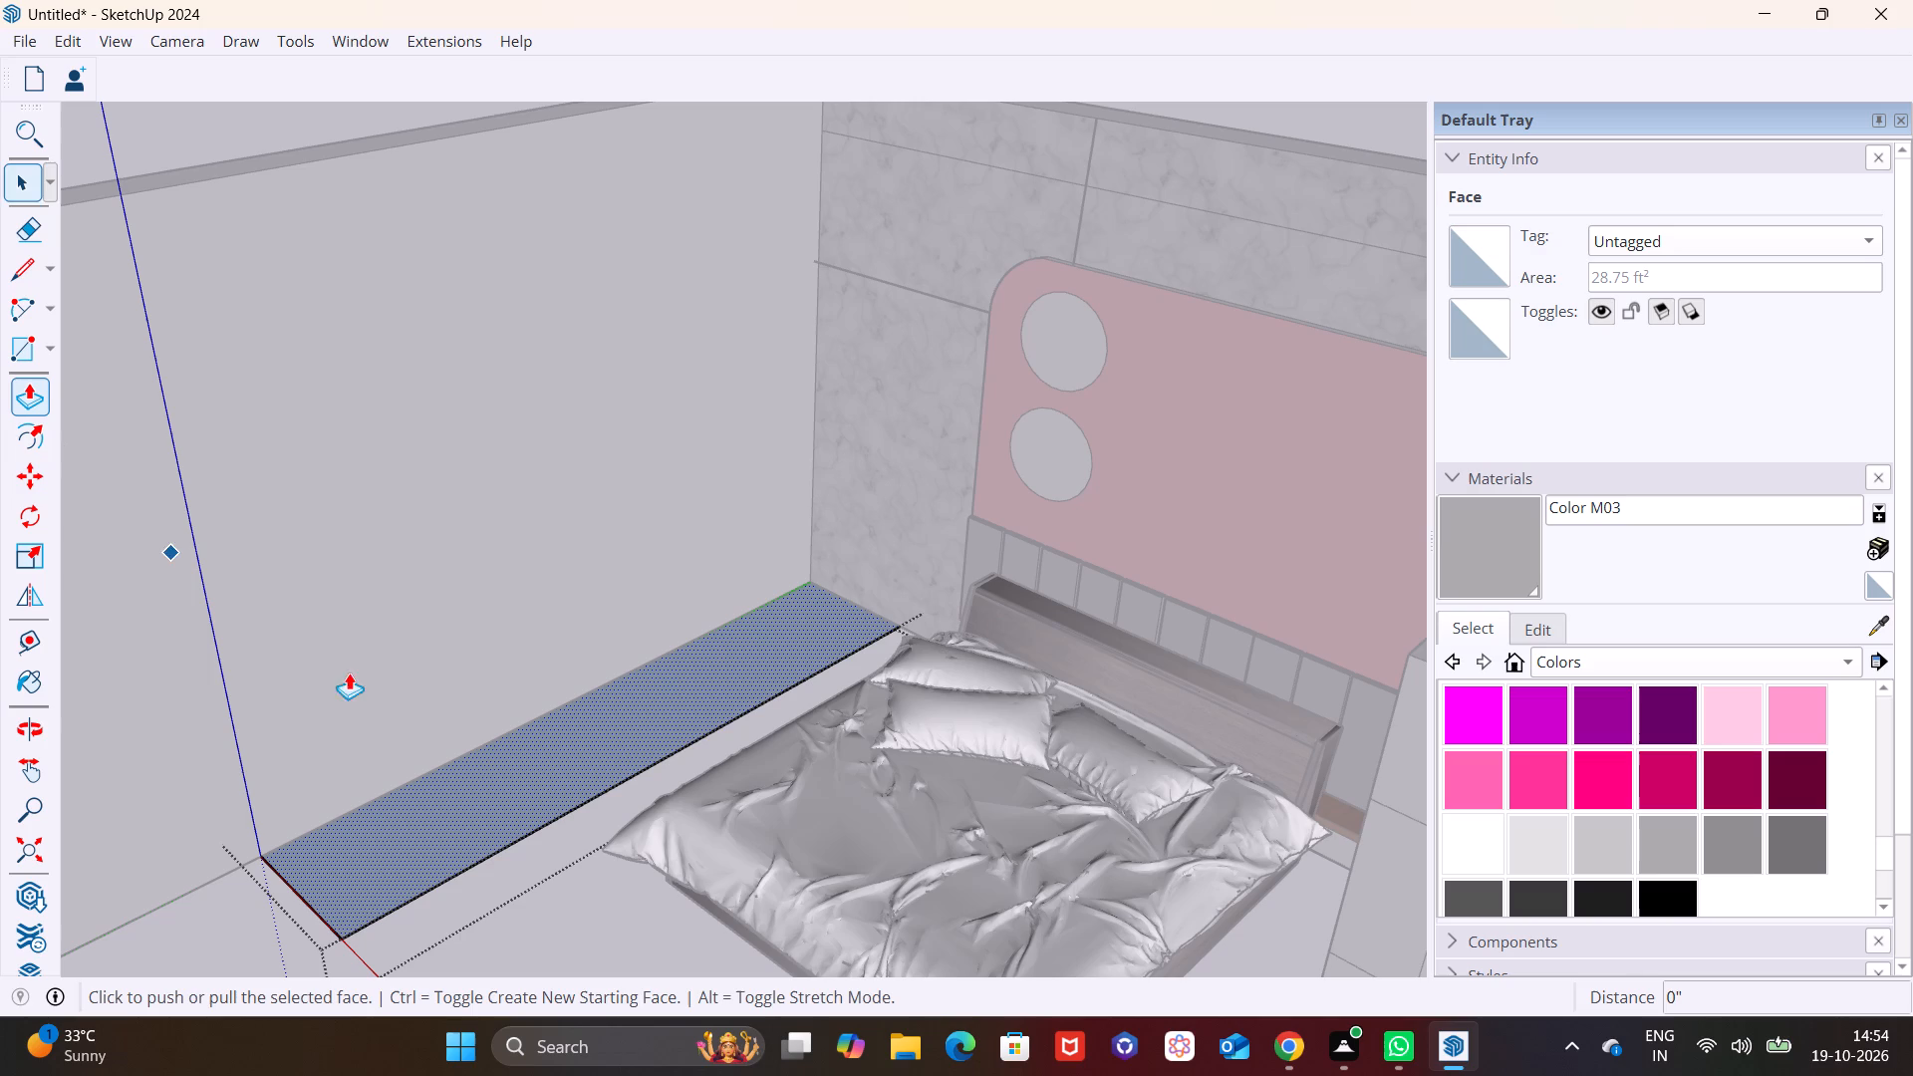
pyautogui.click(538, 776)
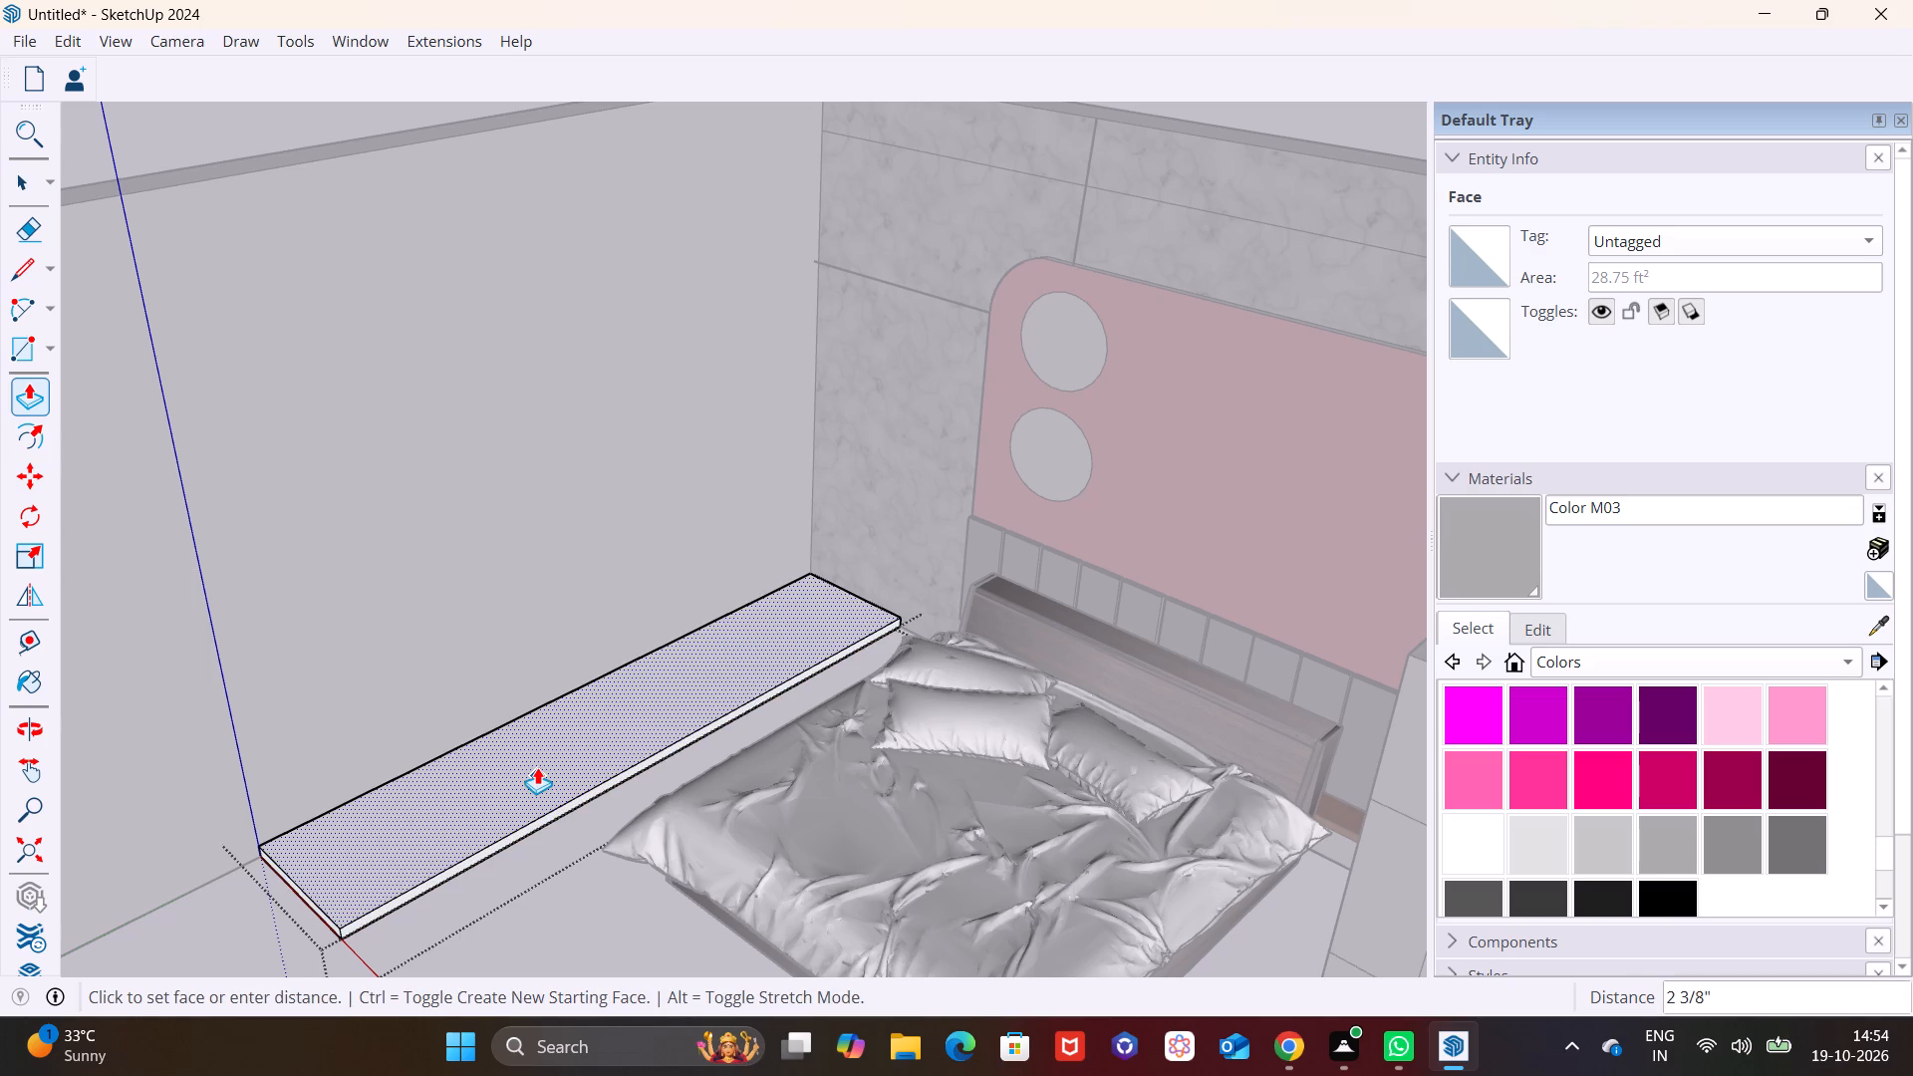
pyautogui.click(536, 764)
pyautogui.press('space')
pyautogui.click(575, 894)
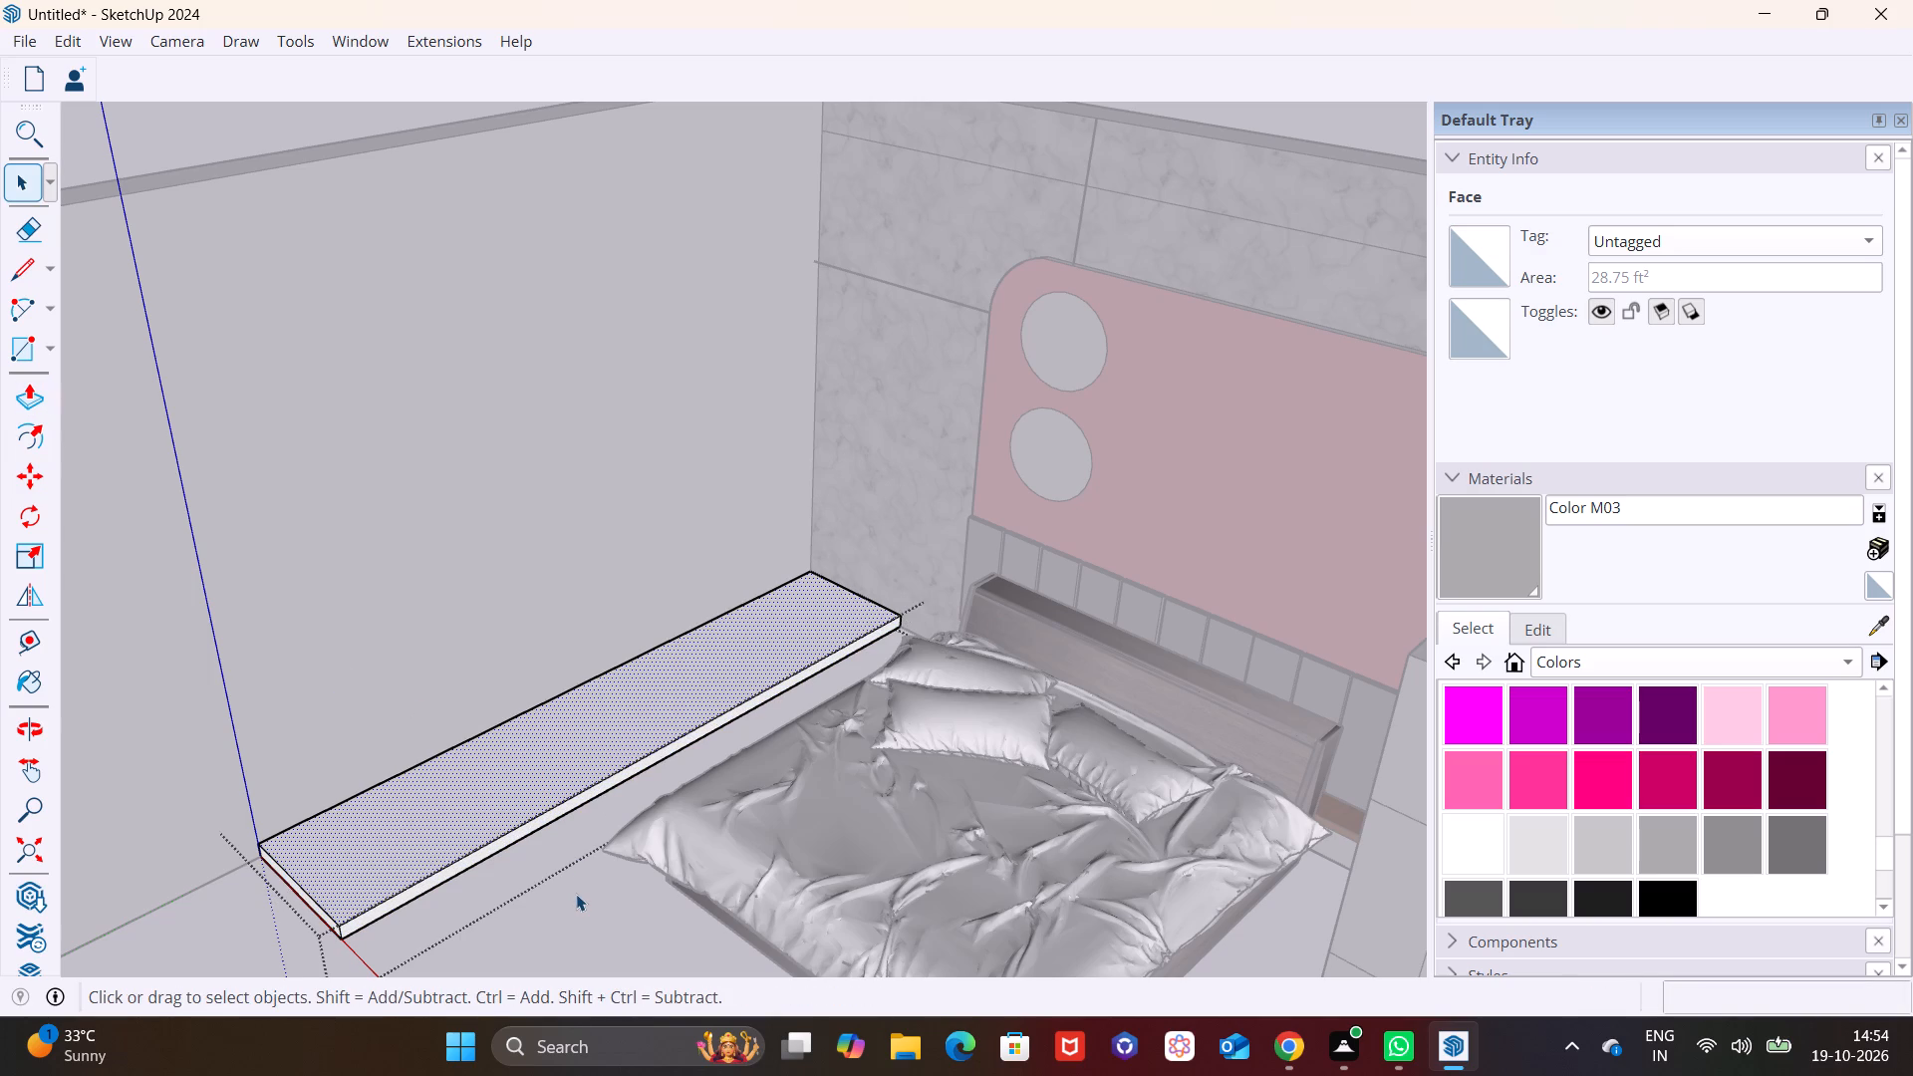
# Pull the slab's top face up about 6' 5" as a new section, forming a tall block along the side wall.
pyautogui.scroll(-2, 578, 882)
pyautogui.moveTo(569, 848); pyautogui.dragTo(459, 790, button='middle')
pyautogui.click(501, 774)
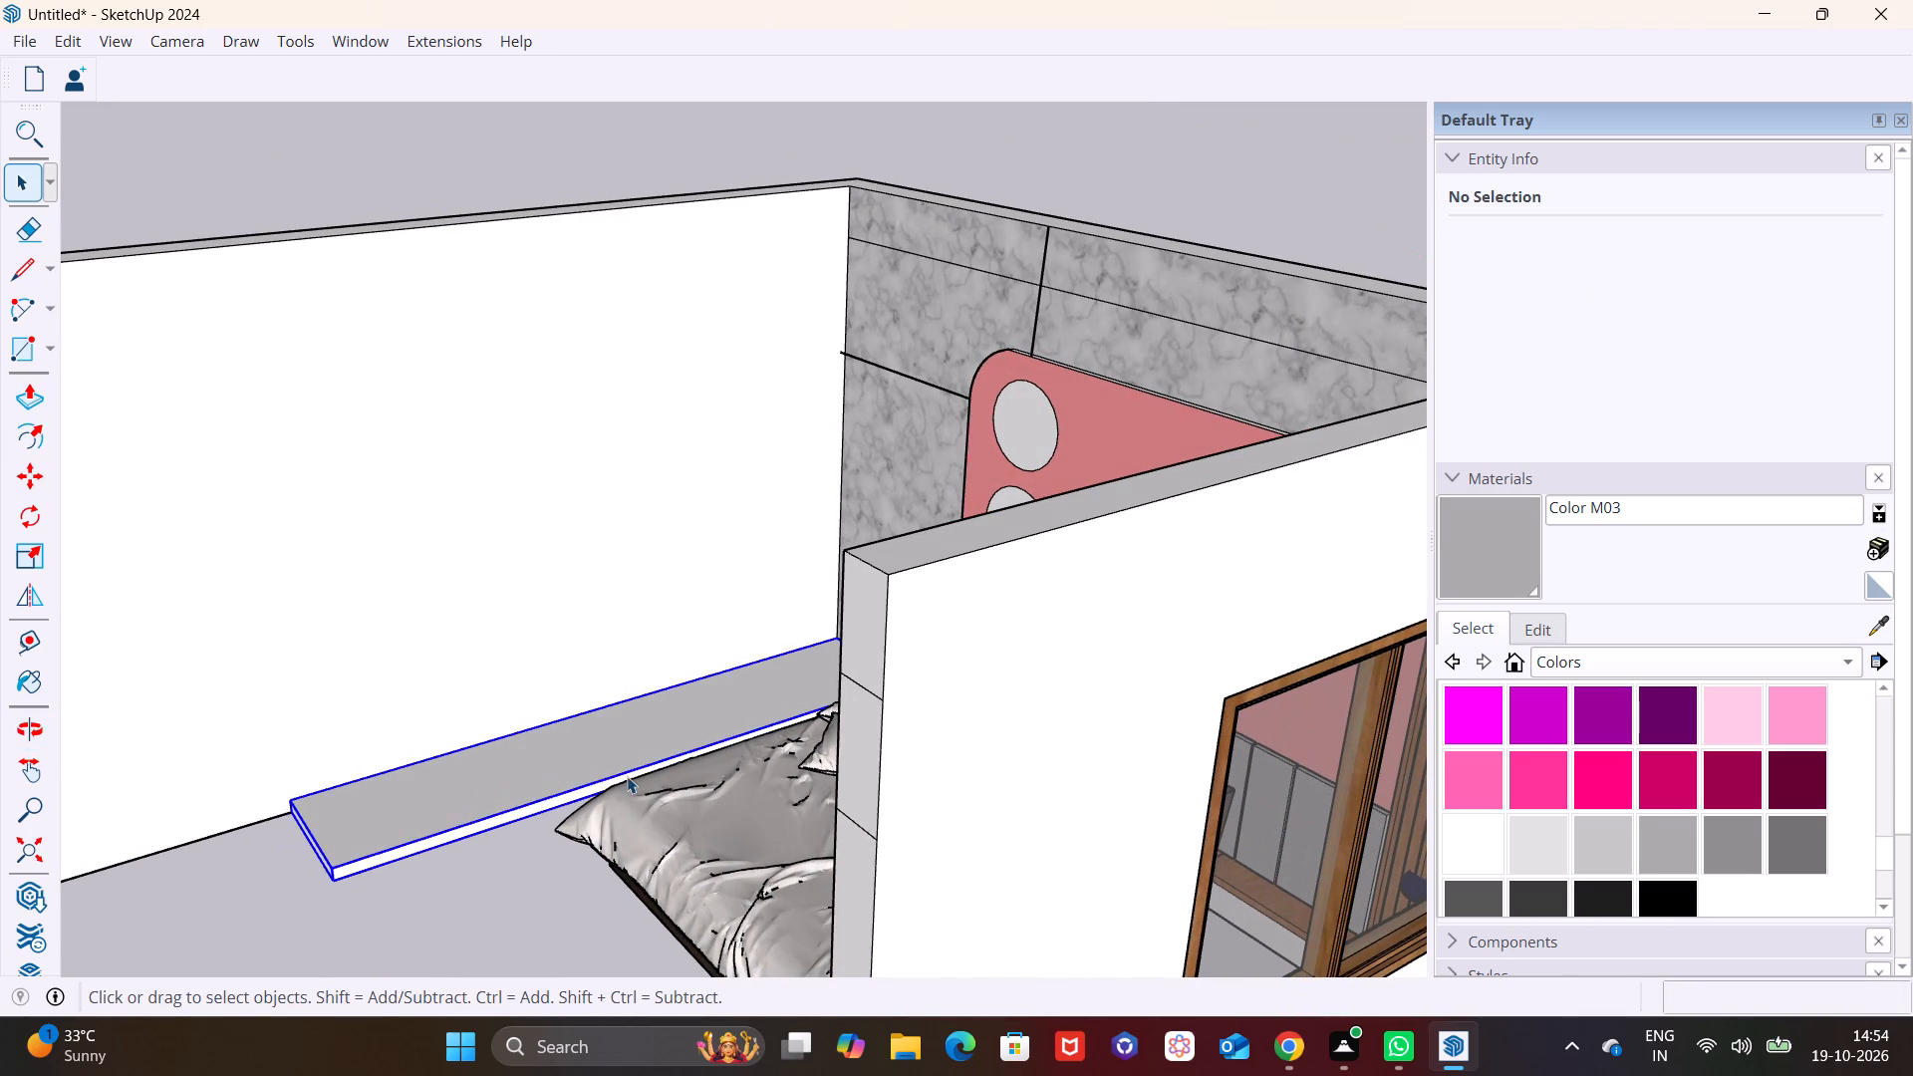
pyautogui.moveTo(628, 778); pyautogui.dragTo(697, 896, button='middle')
pyautogui.tripleClick(563, 756)
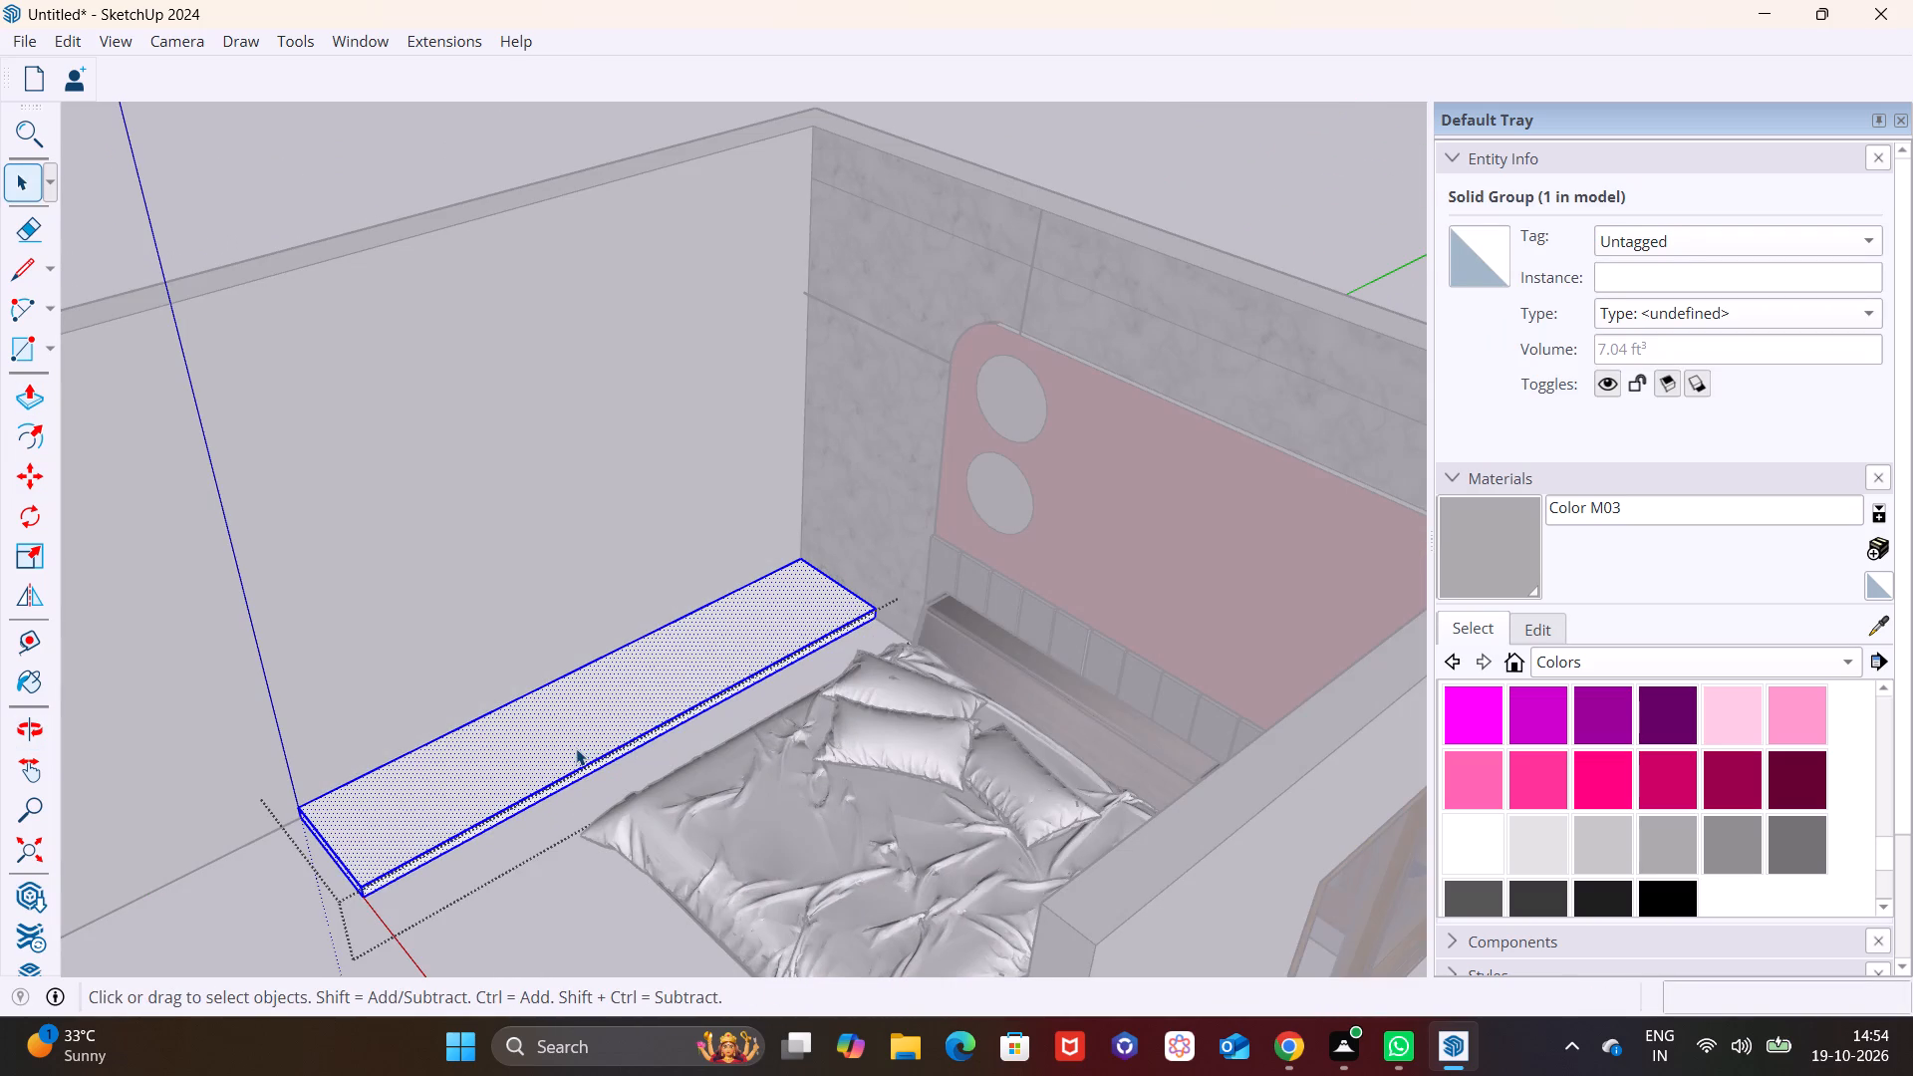
pyautogui.click(576, 748)
pyautogui.click(576, 746)
pyautogui.click(576, 729)
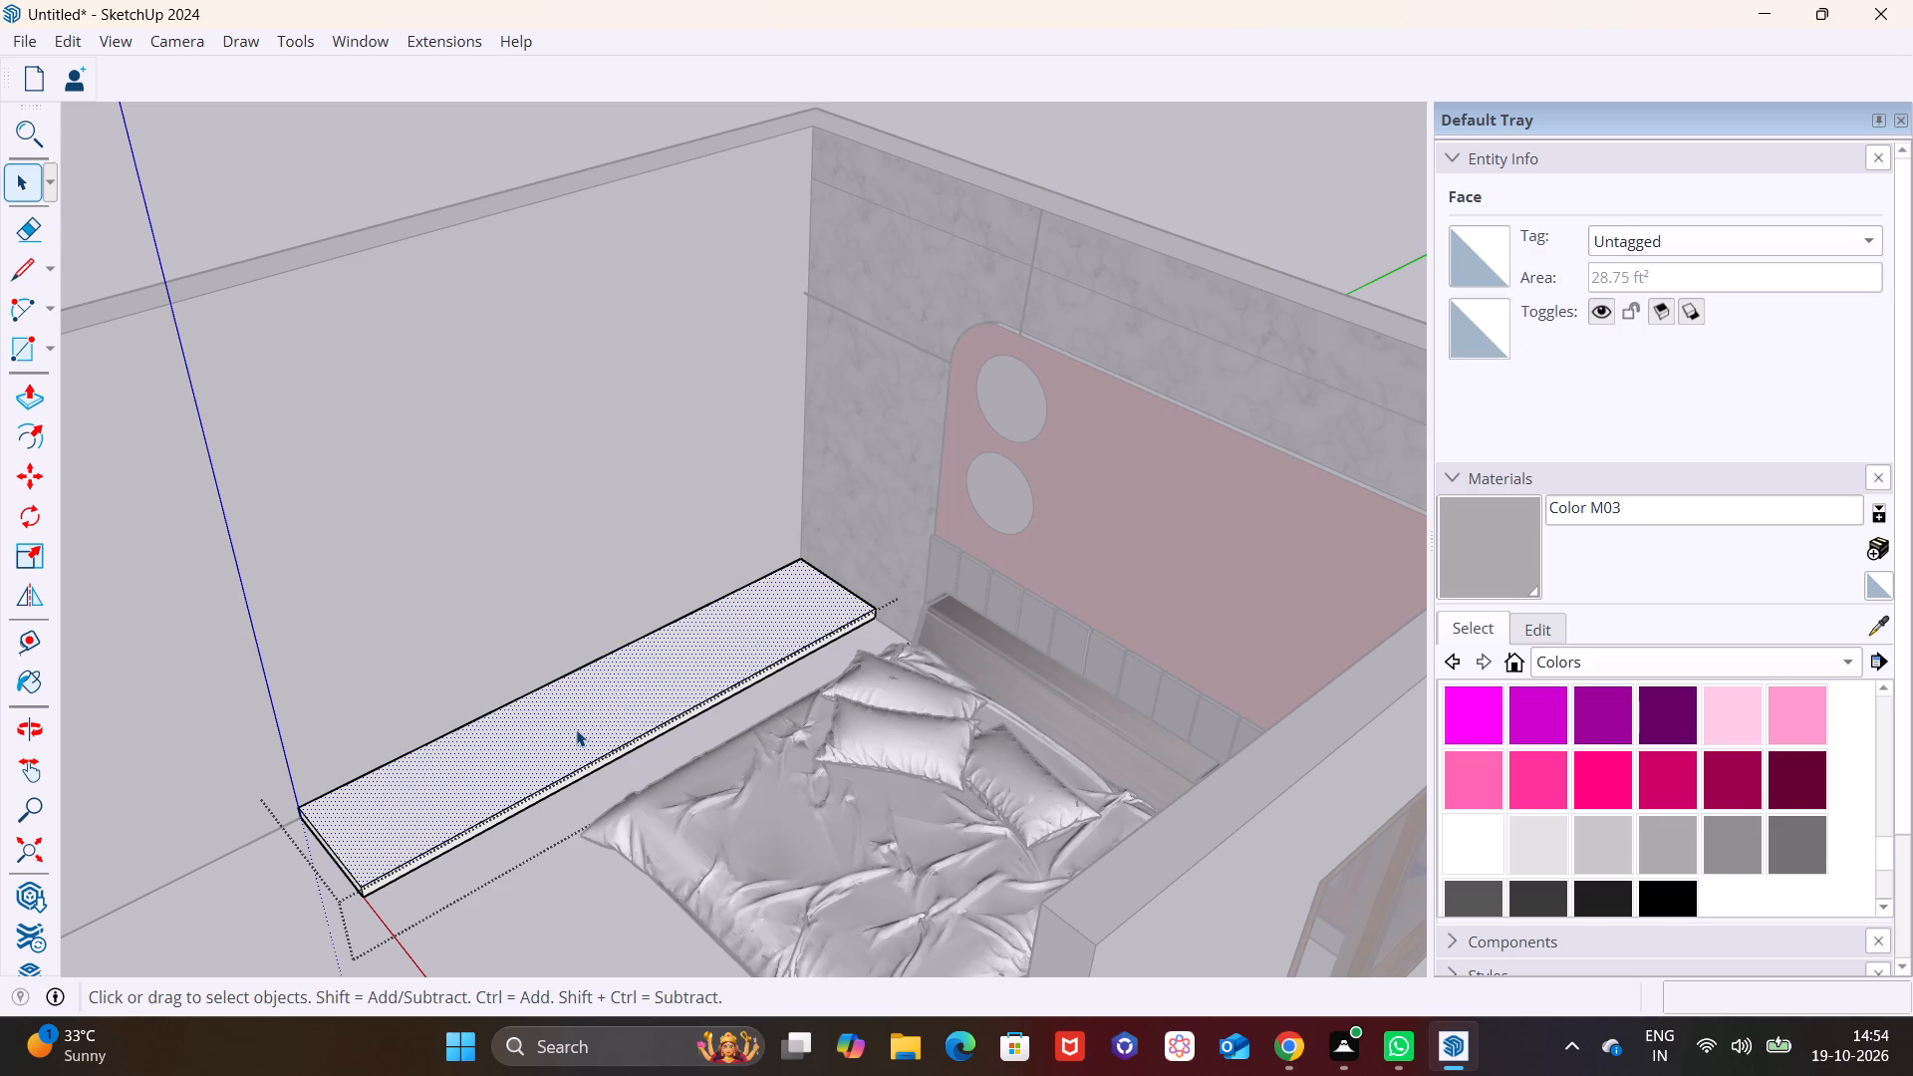
pyautogui.scroll(3, 577, 728)
pyautogui.click(638, 717)
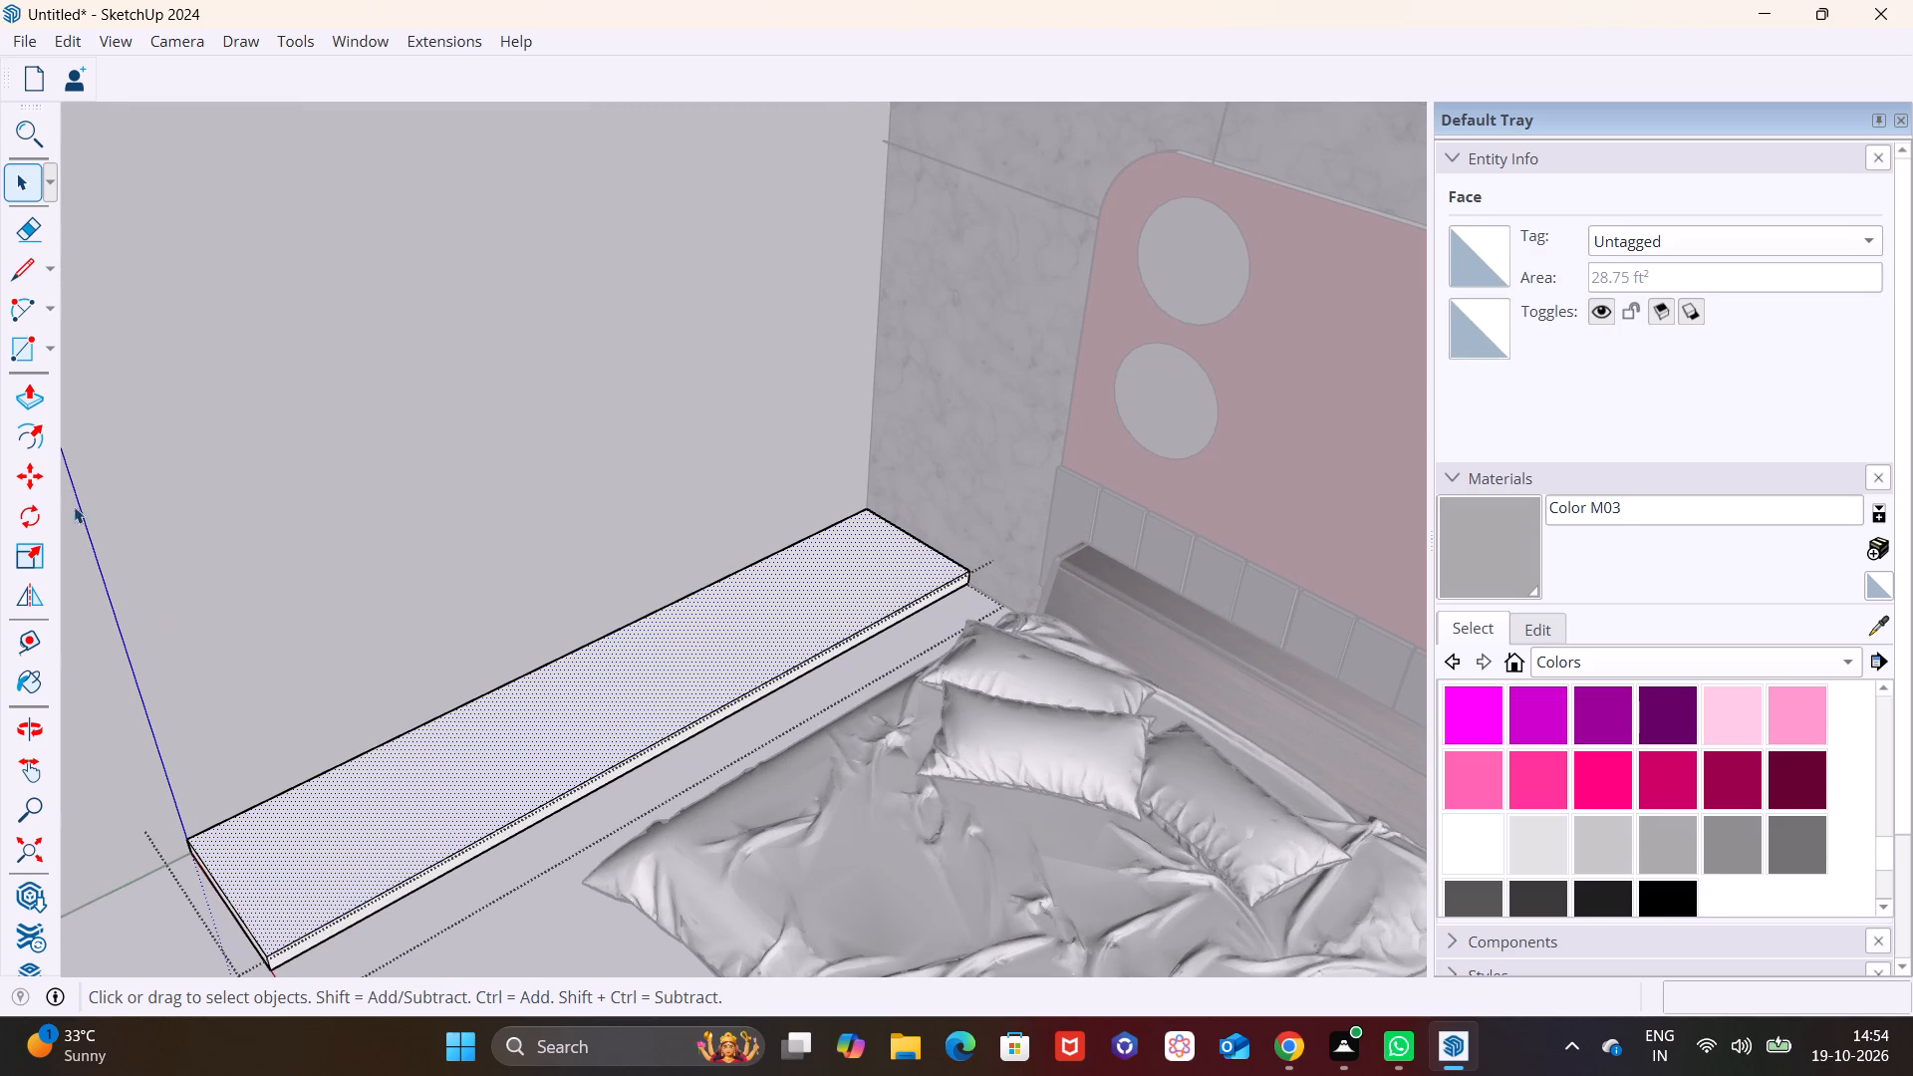
pyautogui.click(34, 405)
pyautogui.click(532, 824)
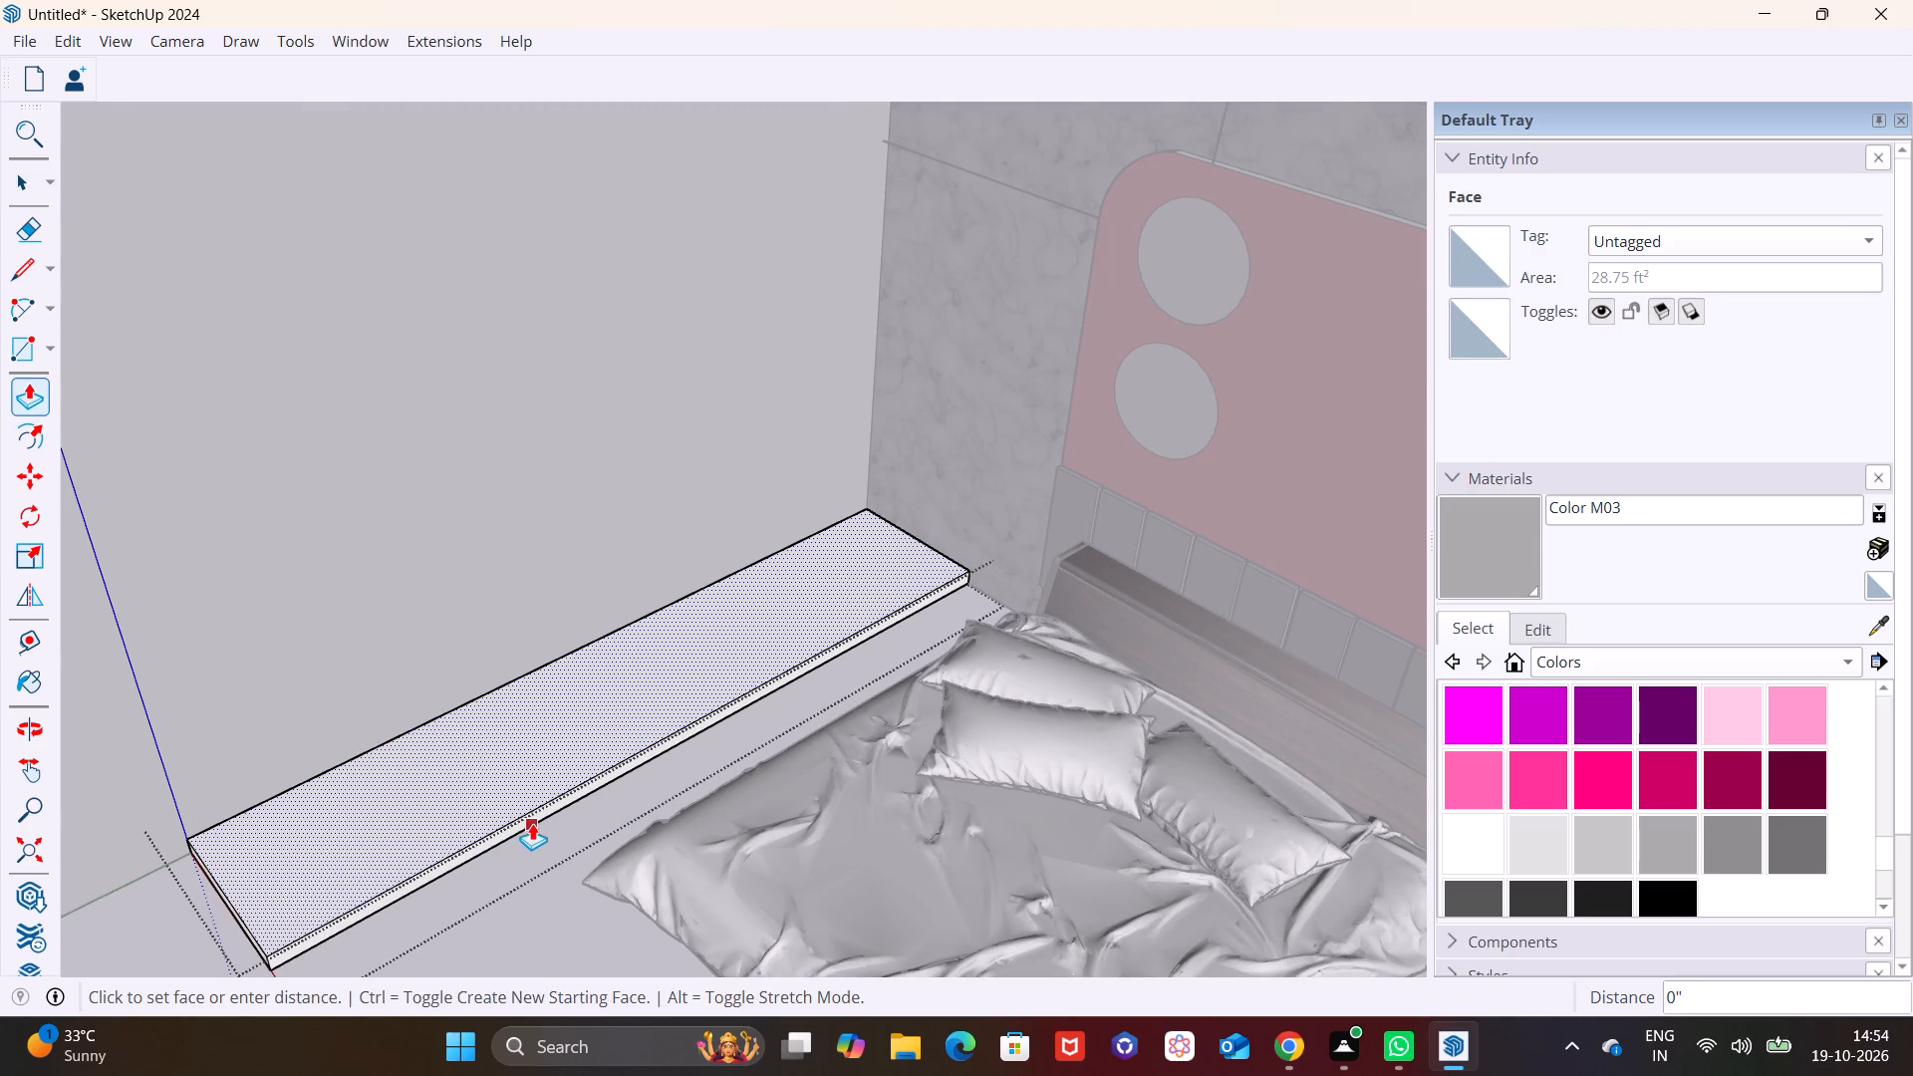
pyautogui.scroll(-8, 513, 706)
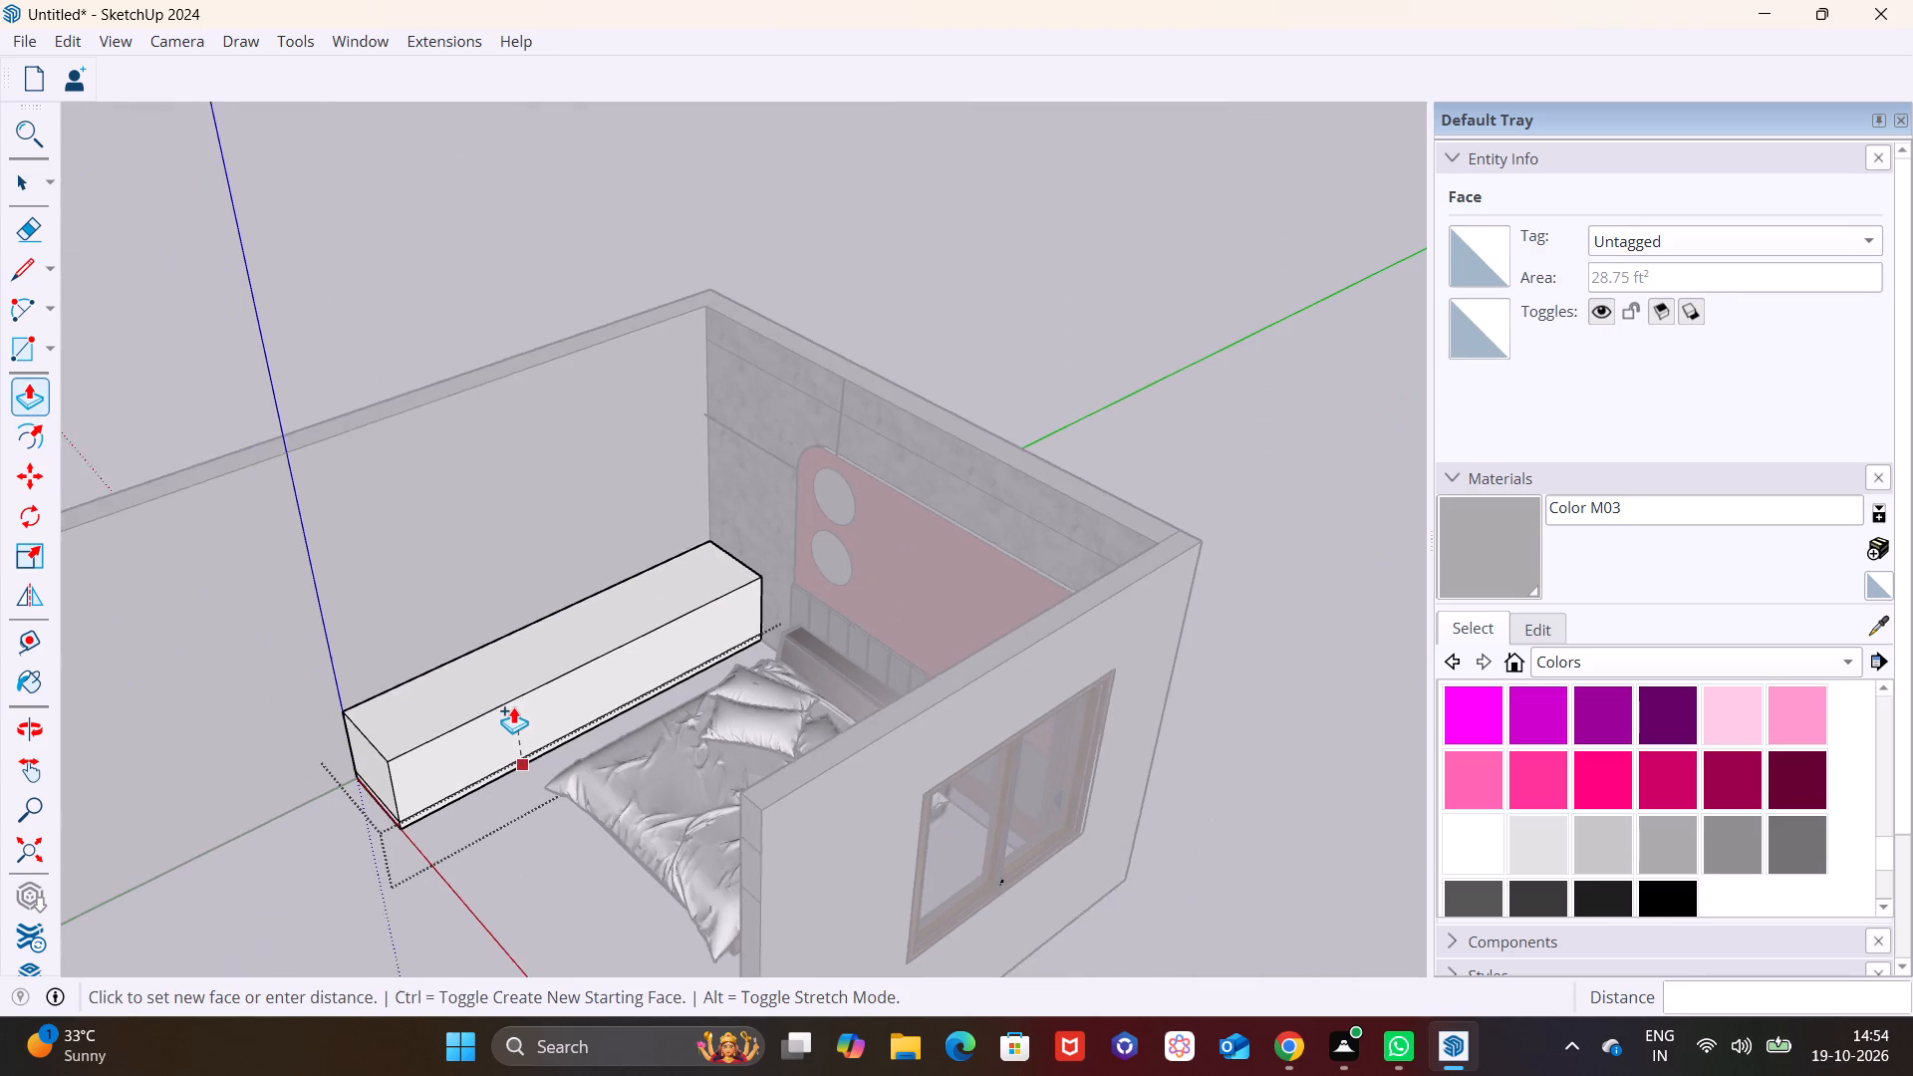
pyautogui.scroll(-1, 513, 706)
pyautogui.moveTo(497, 631); pyautogui.dragTo(519, 543, button='middle')
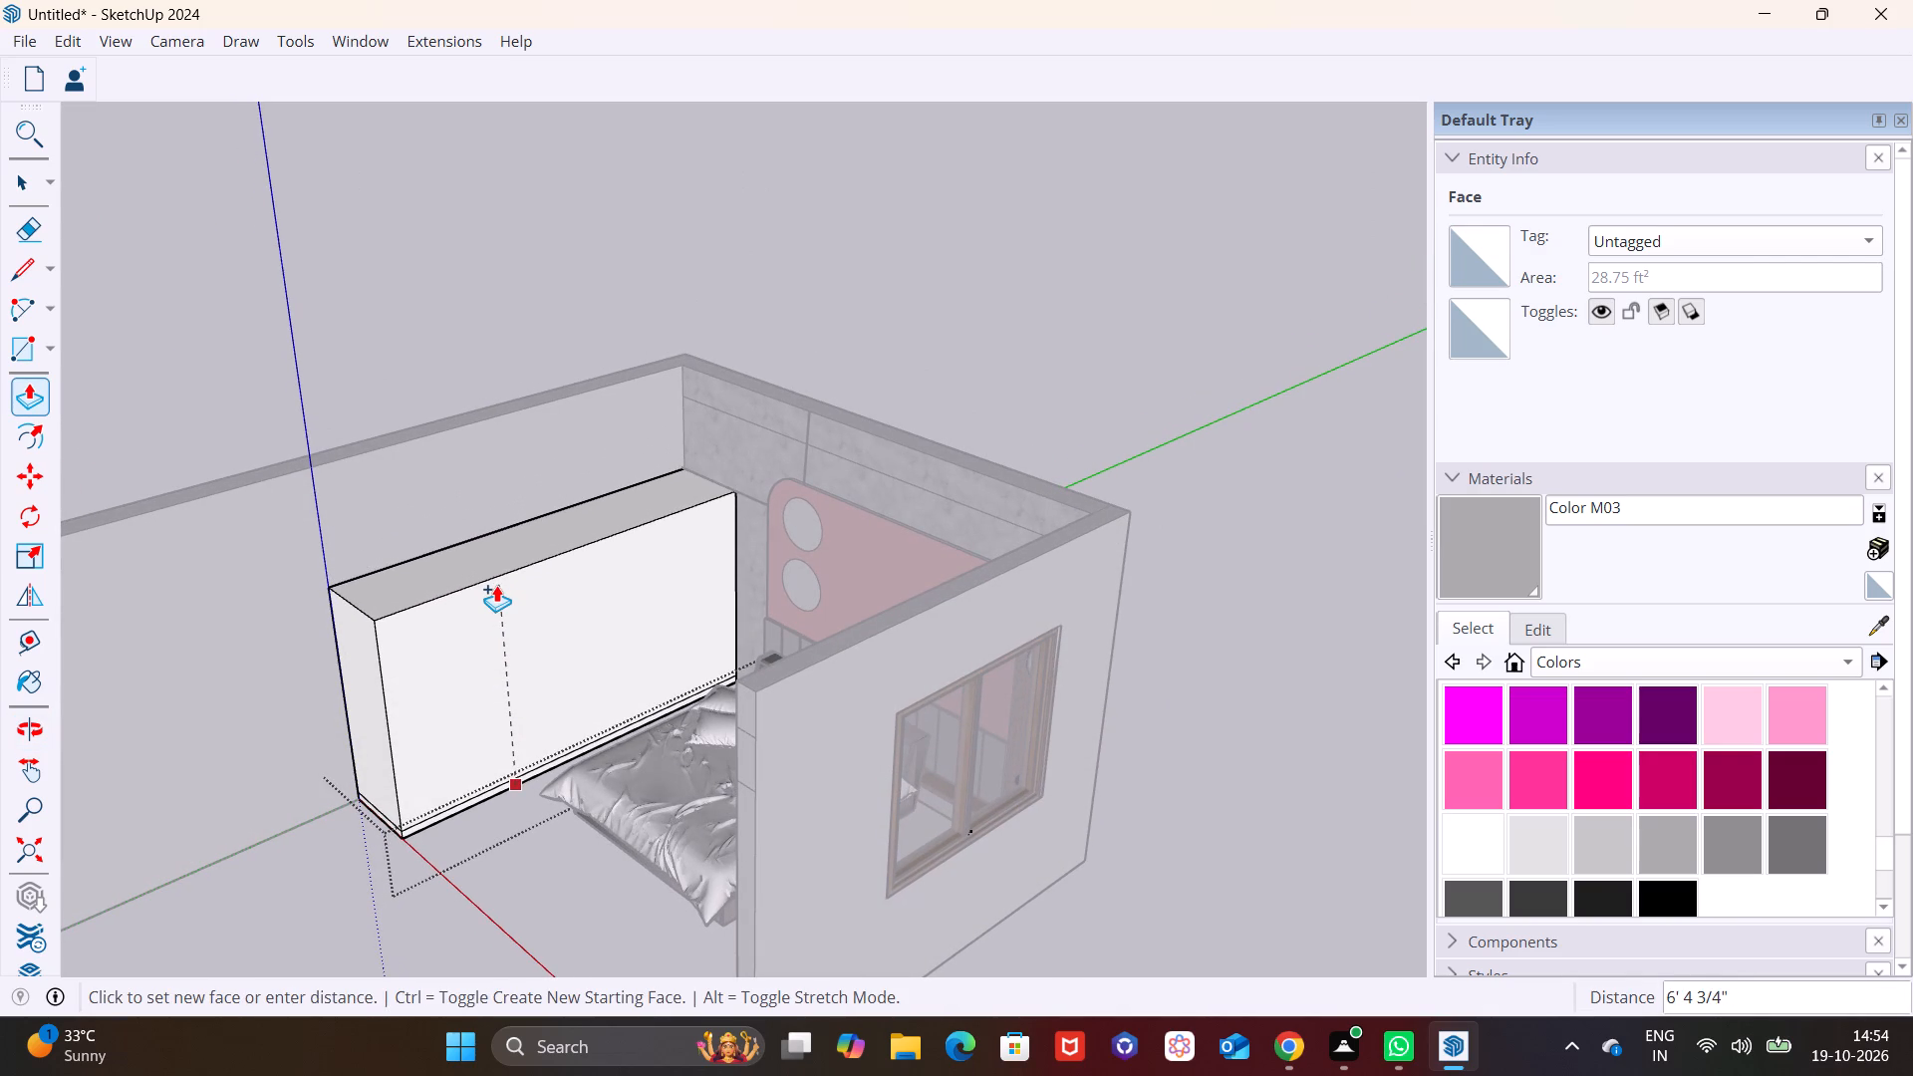
pyautogui.click(496, 585)
pyautogui.press('space')
pyautogui.click(914, 295)
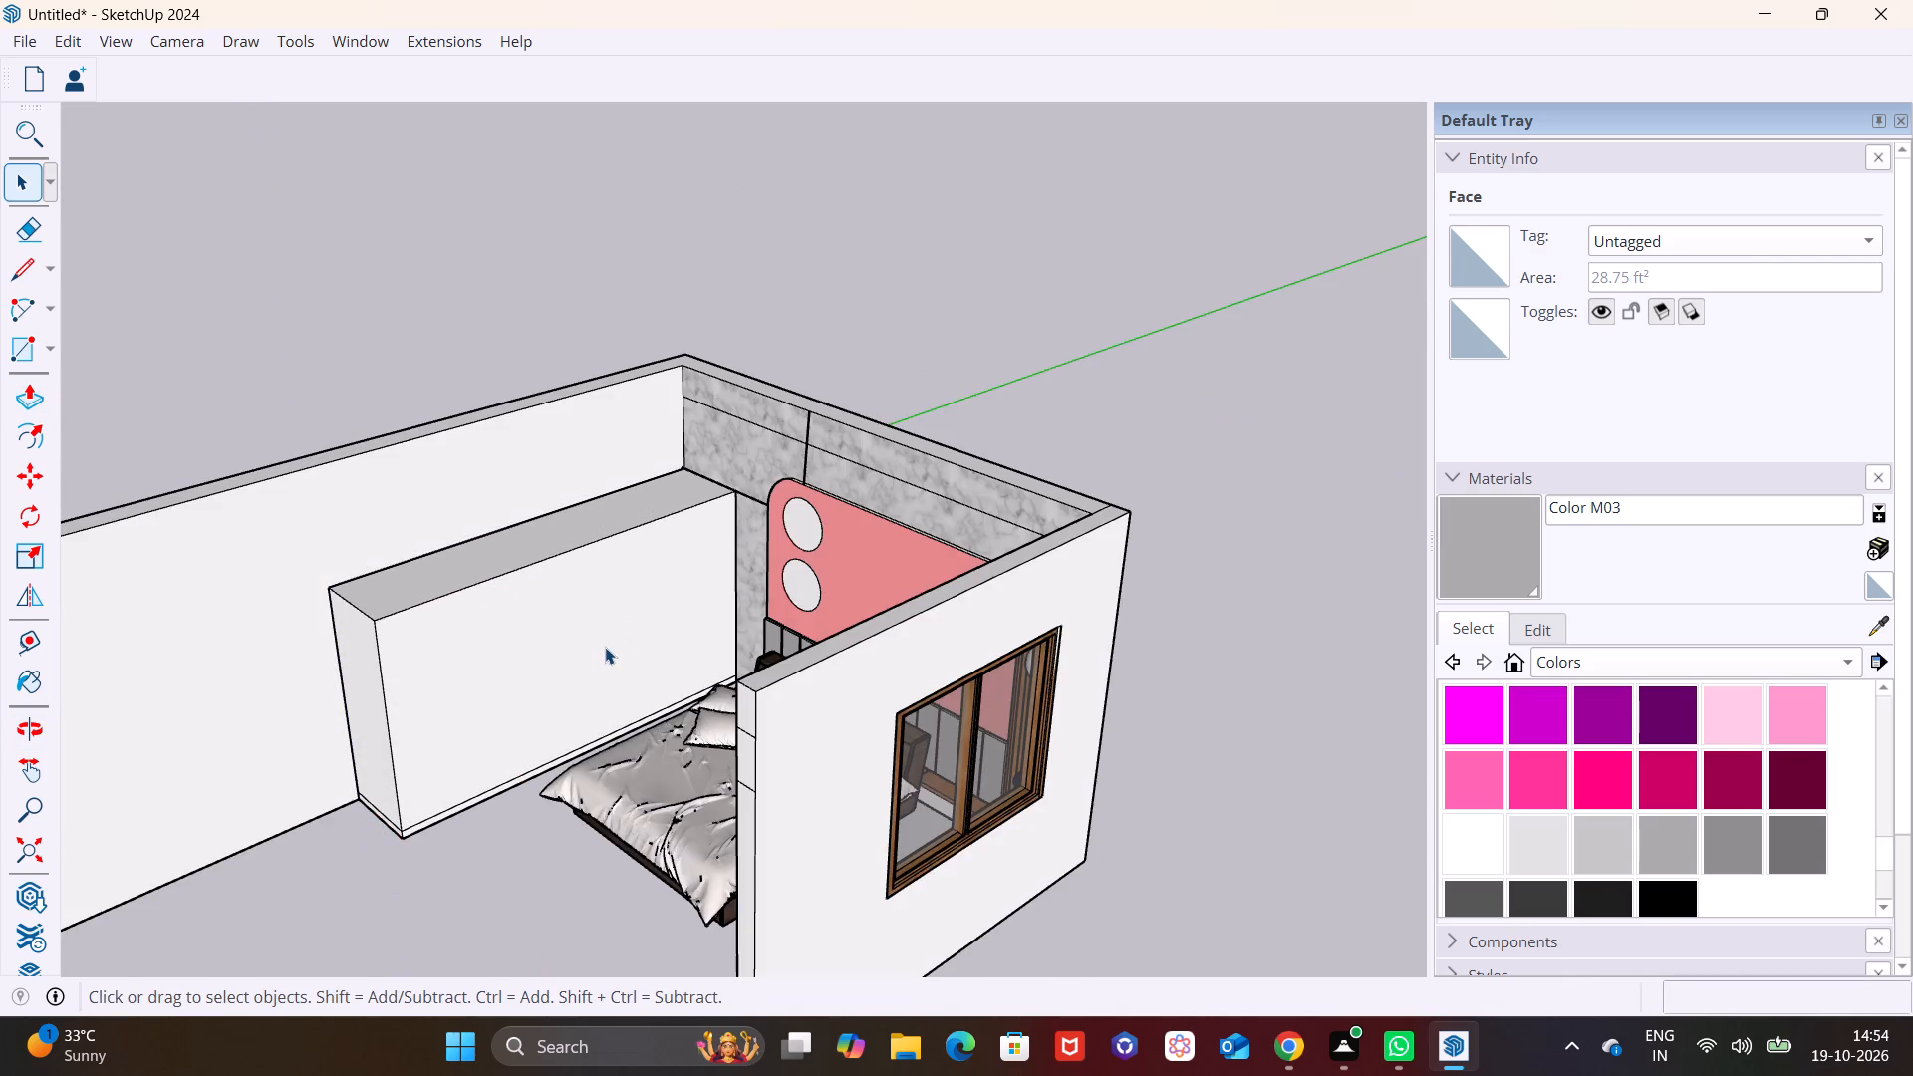
# Reopen the block's group, raise its top face slightly more than 5" above the marble wall's groove line, and close the group.
pyautogui.scroll(7, 603, 650)
pyautogui.moveTo(602, 706); pyautogui.dragTo(760, 557, button='middle')
pyautogui.scroll(2, 672, 550)
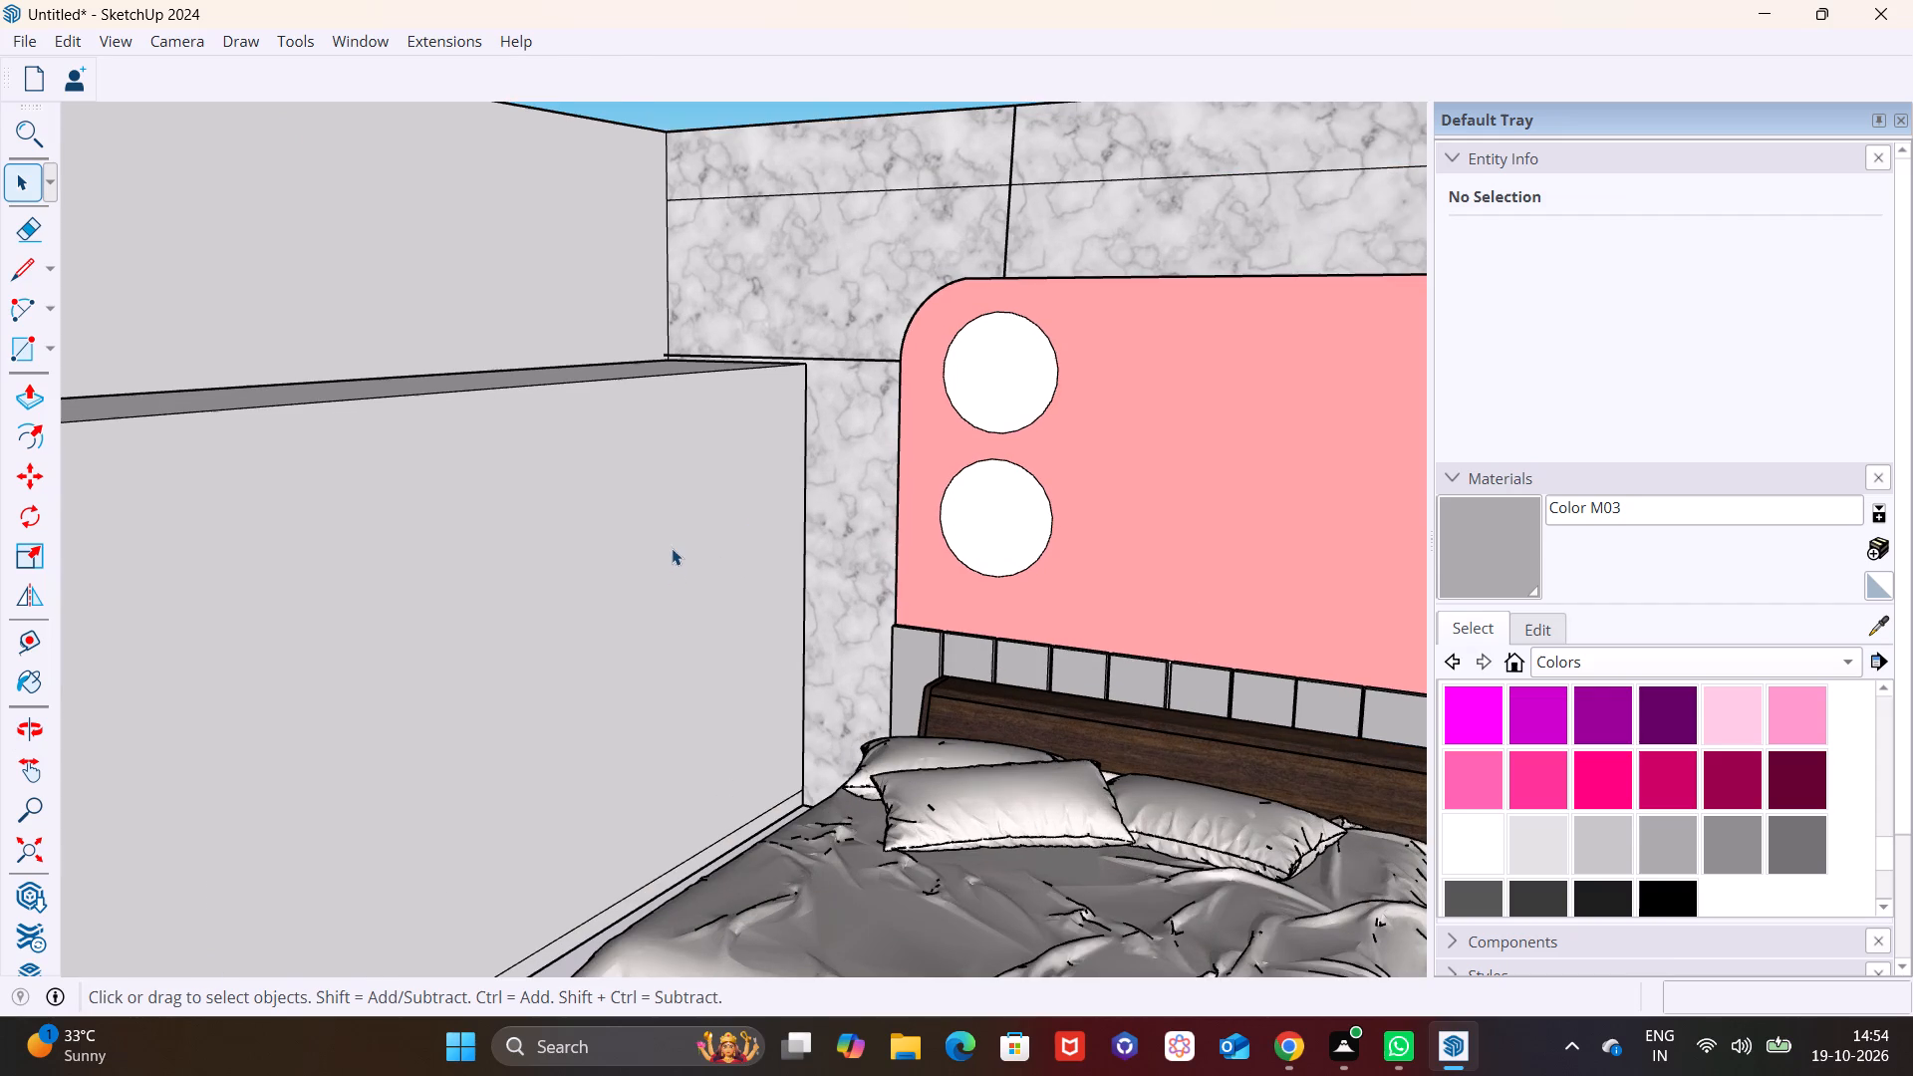
pyautogui.scroll(-1, 685, 552)
pyautogui.keyDown('shift'); pyautogui.moveTo(638, 524); pyautogui.dragTo(539, 713, button='middle'); pyautogui.keyUp('shift')
pyautogui.moveTo(574, 630); pyautogui.dragTo(495, 766, button='middle')
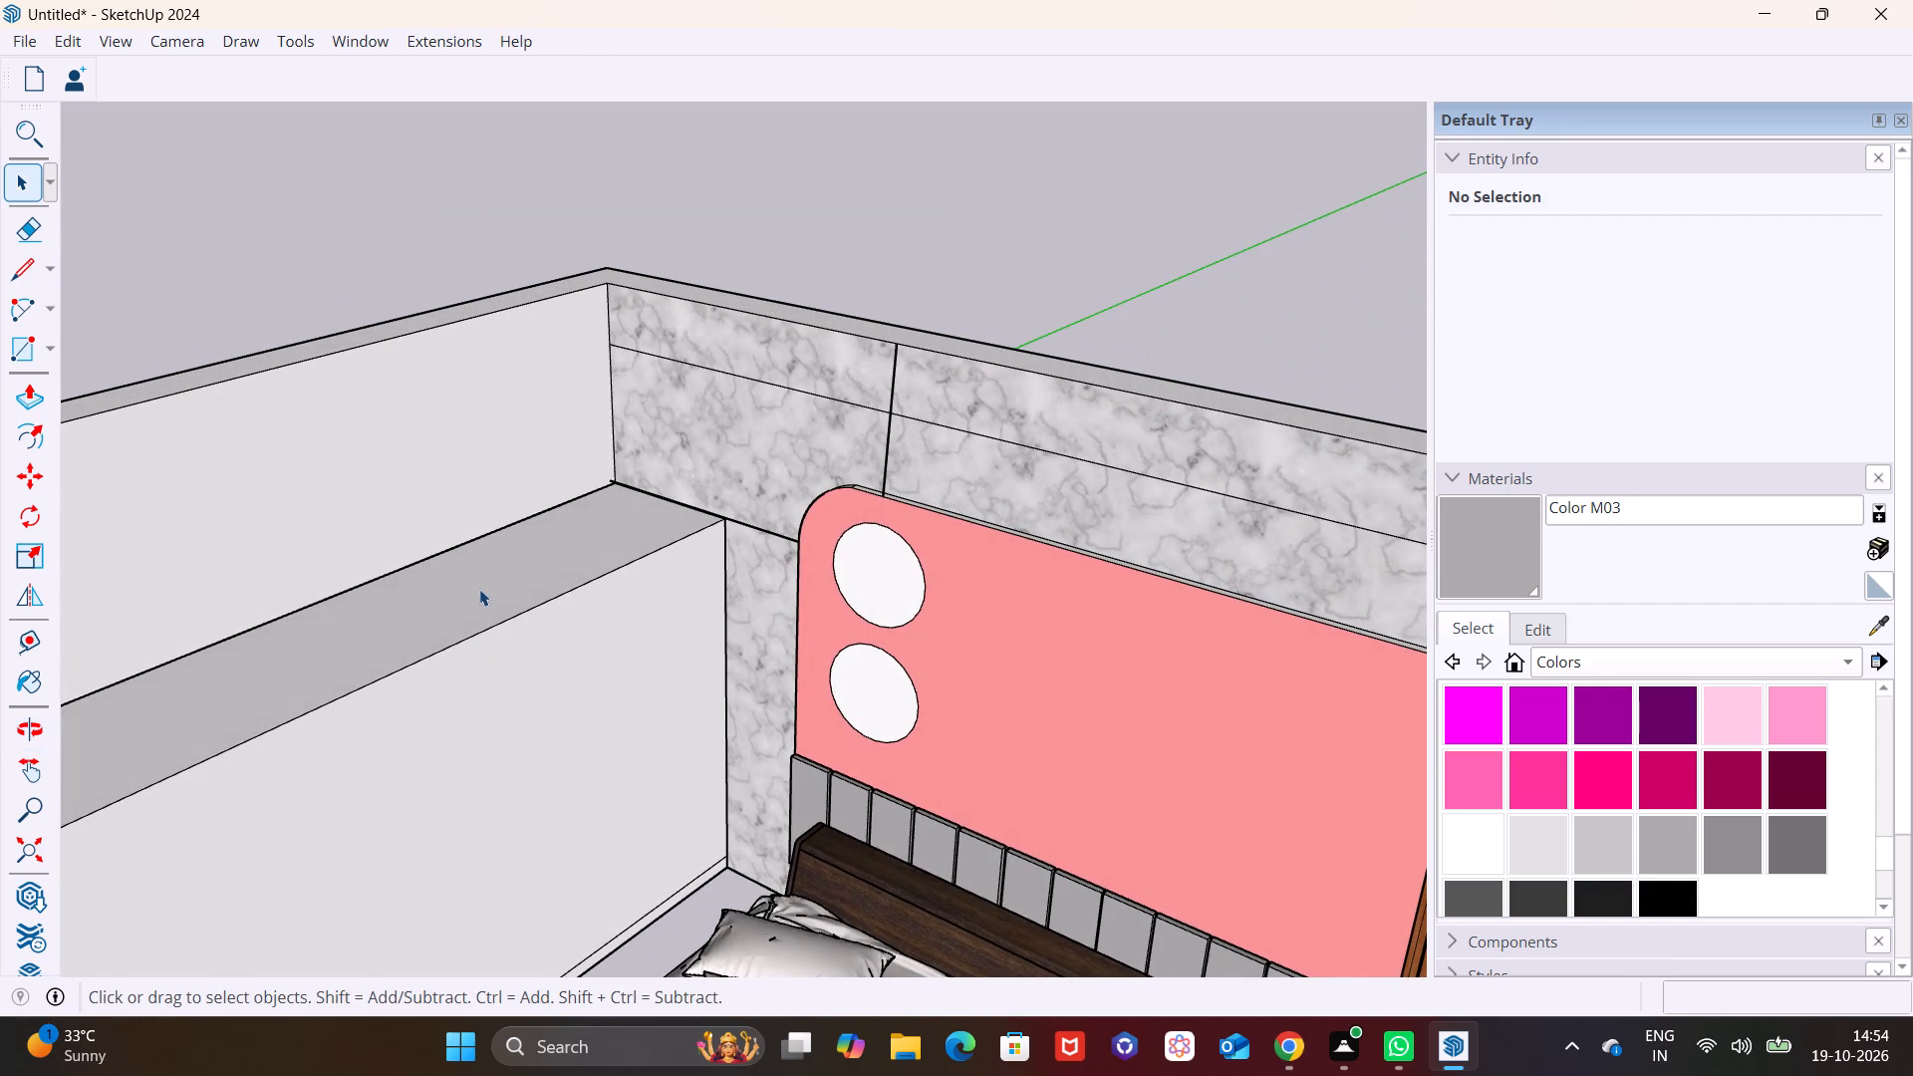
pyautogui.click(479, 588)
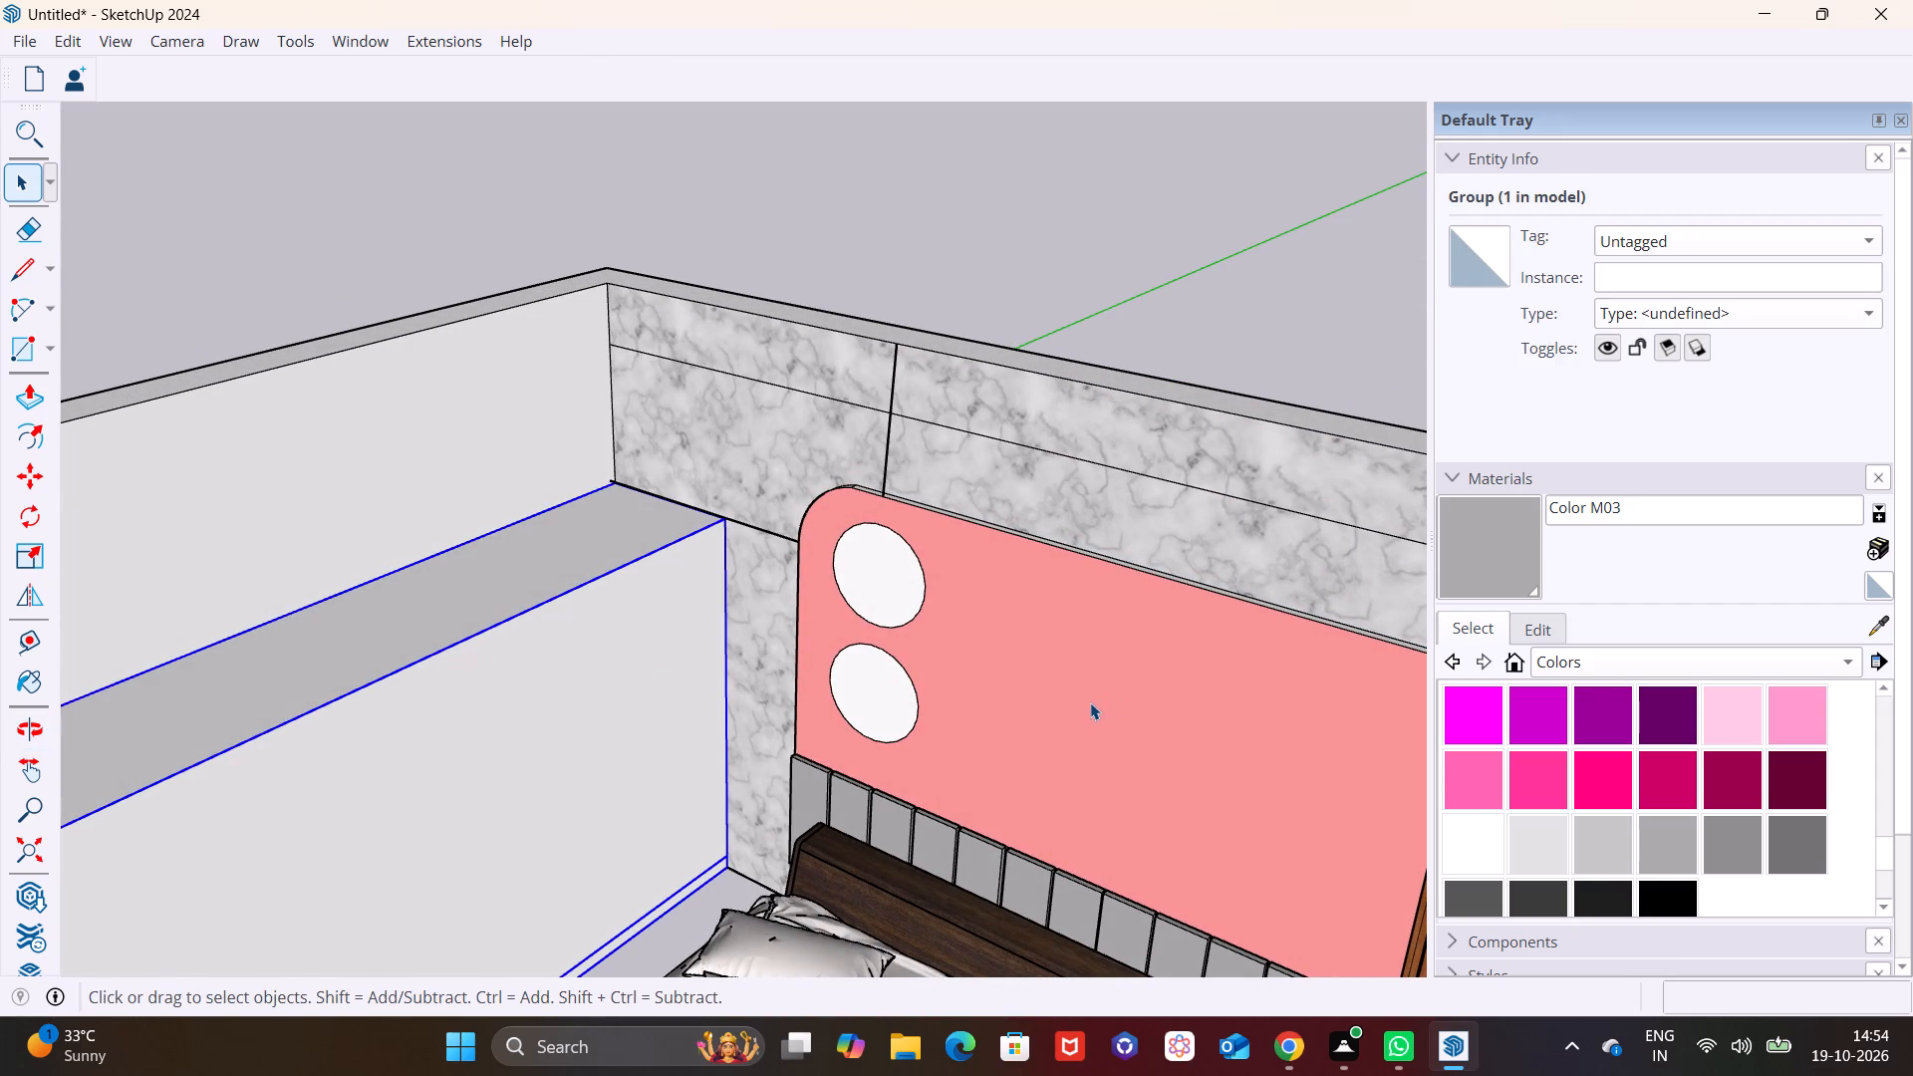
pyautogui.click(1090, 702)
pyautogui.tripleClick(533, 586)
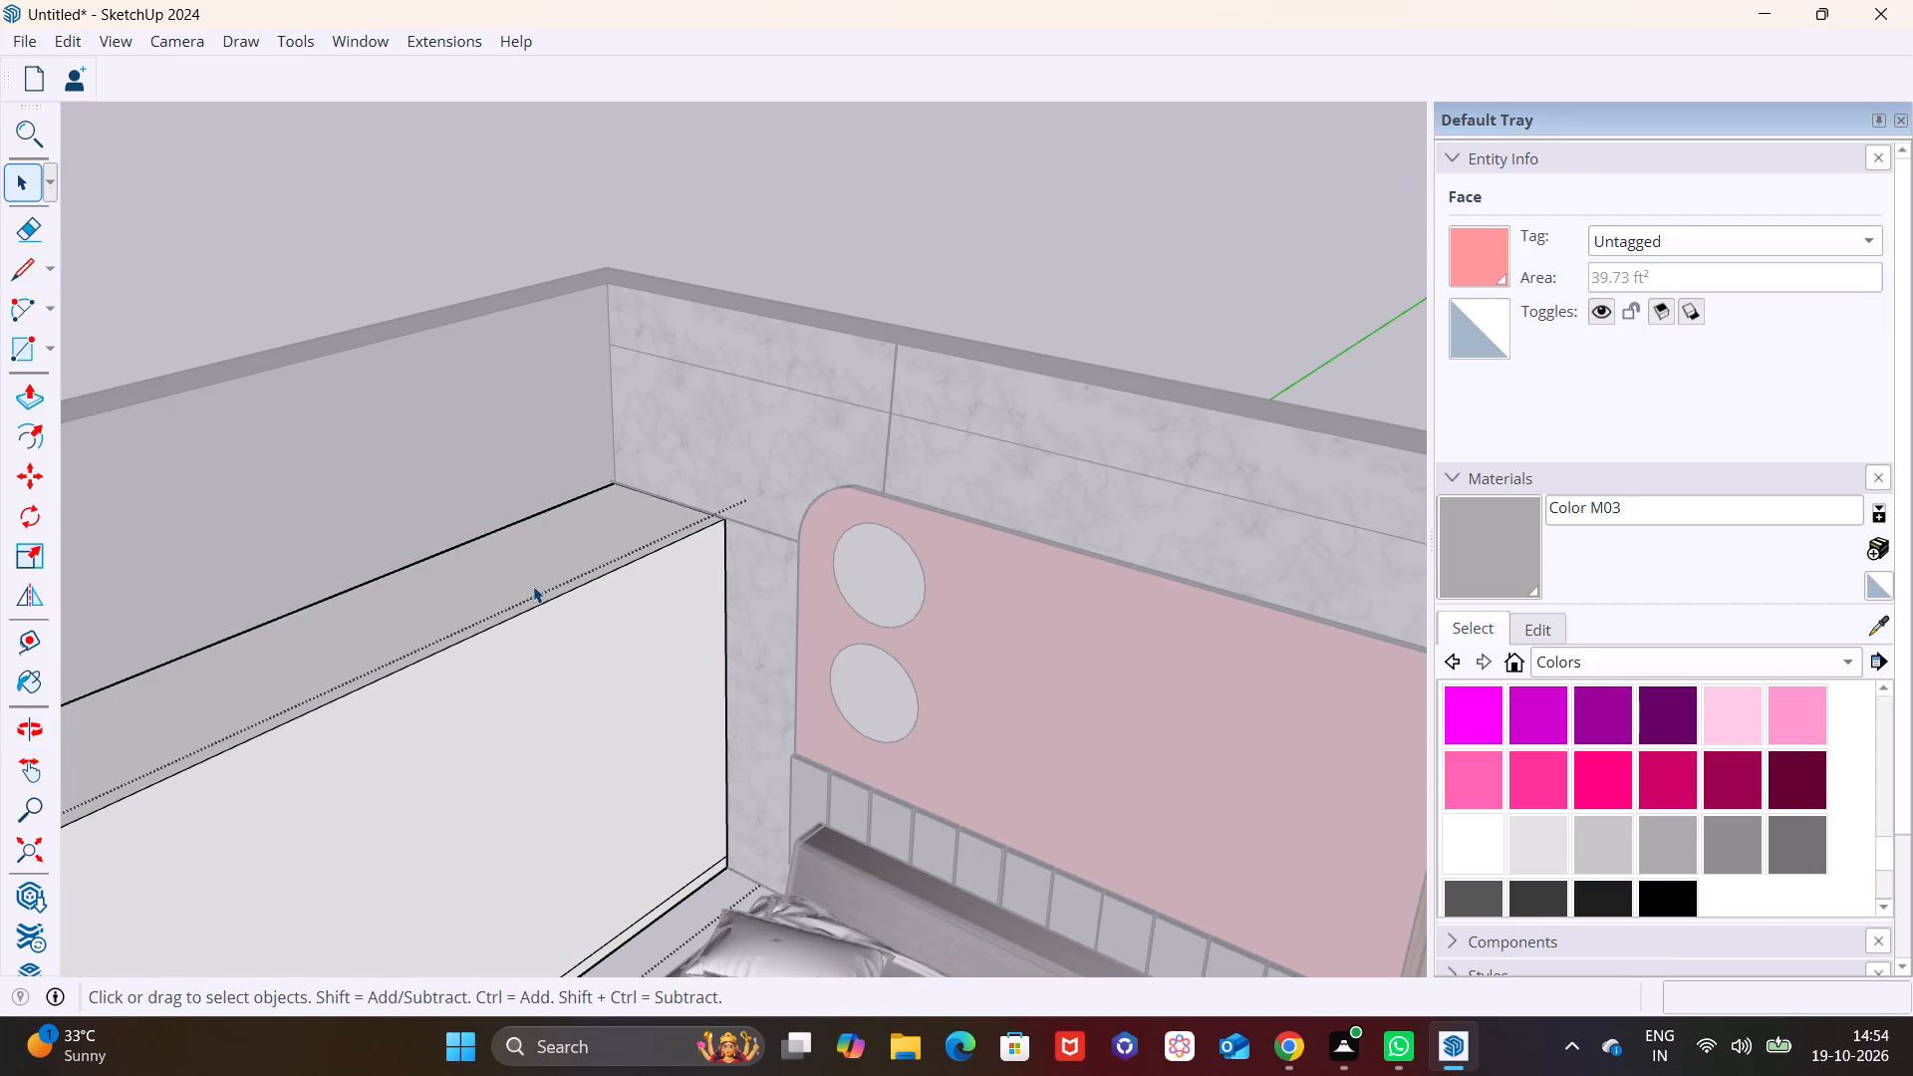
pyautogui.click(535, 586)
pyautogui.click(505, 580)
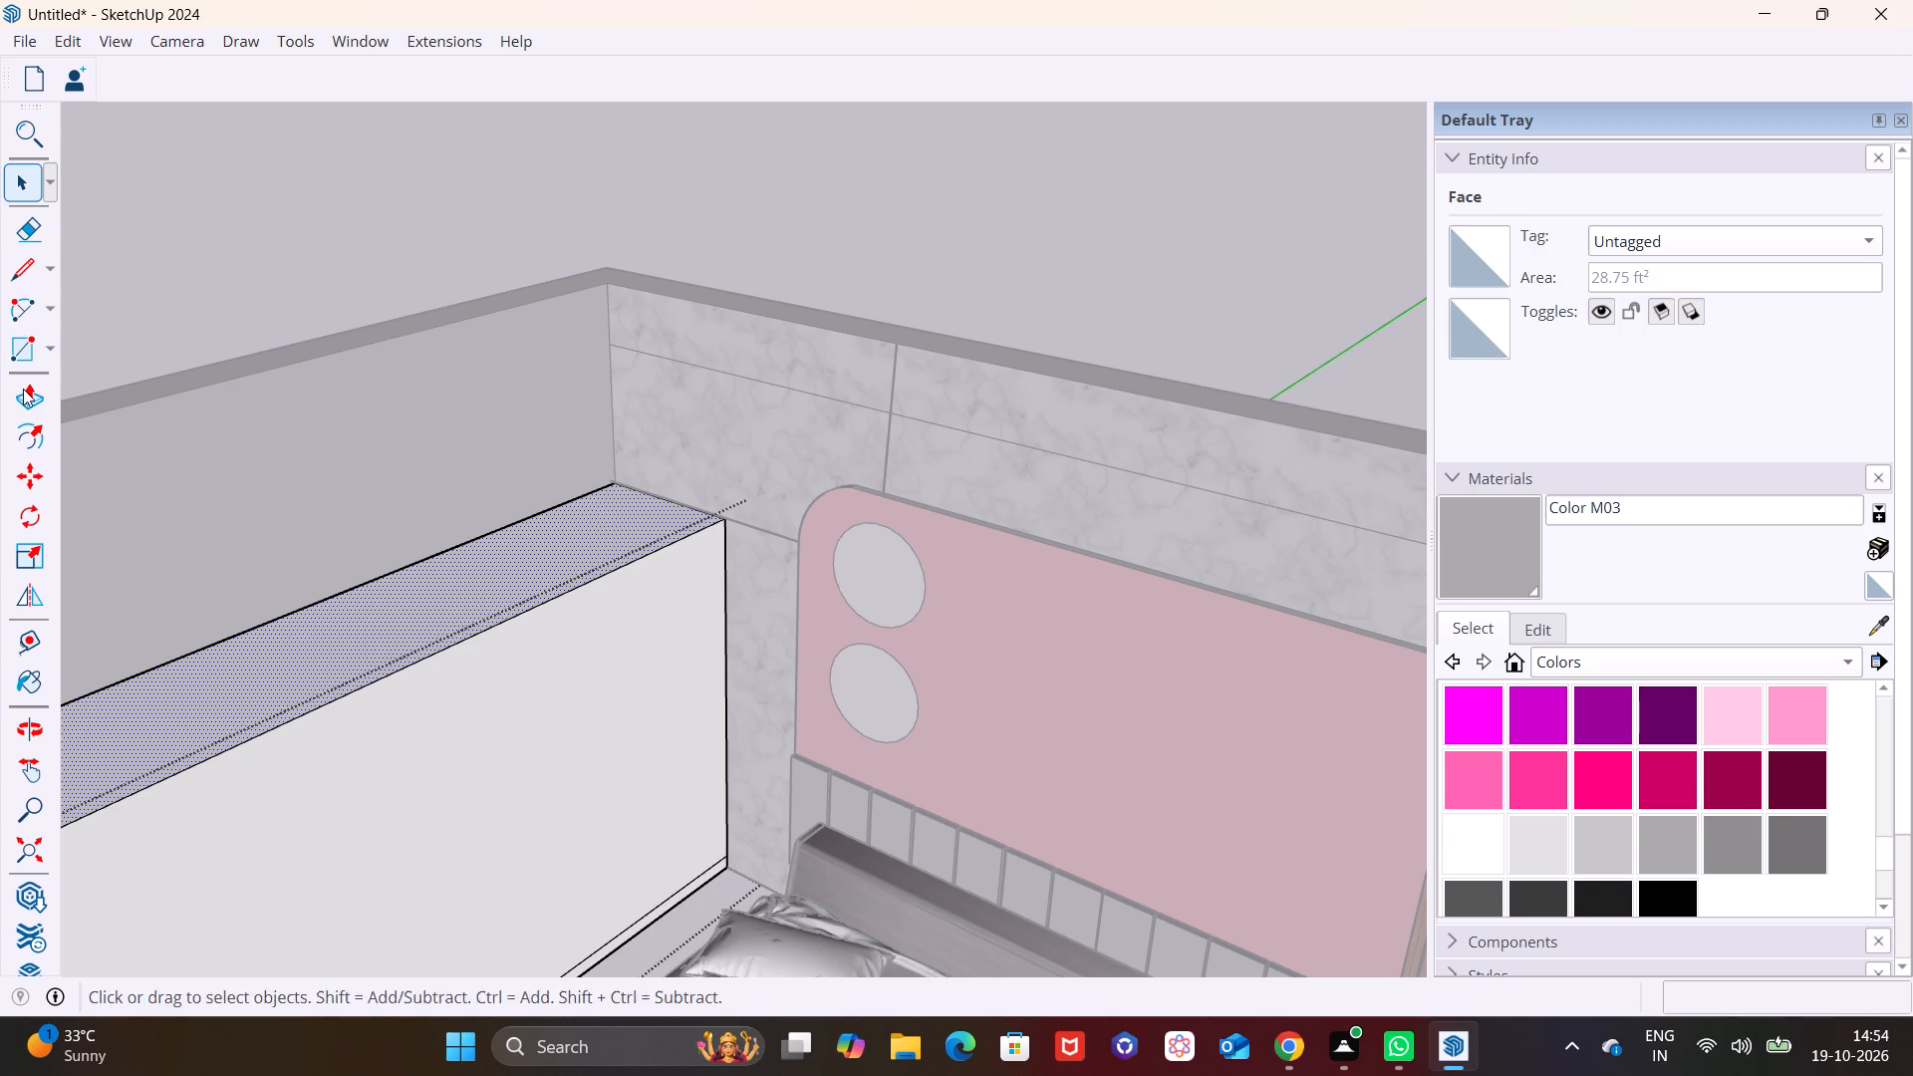
pyautogui.moveTo(26, 395); pyautogui.dragTo(35, 394)
pyautogui.click(551, 560)
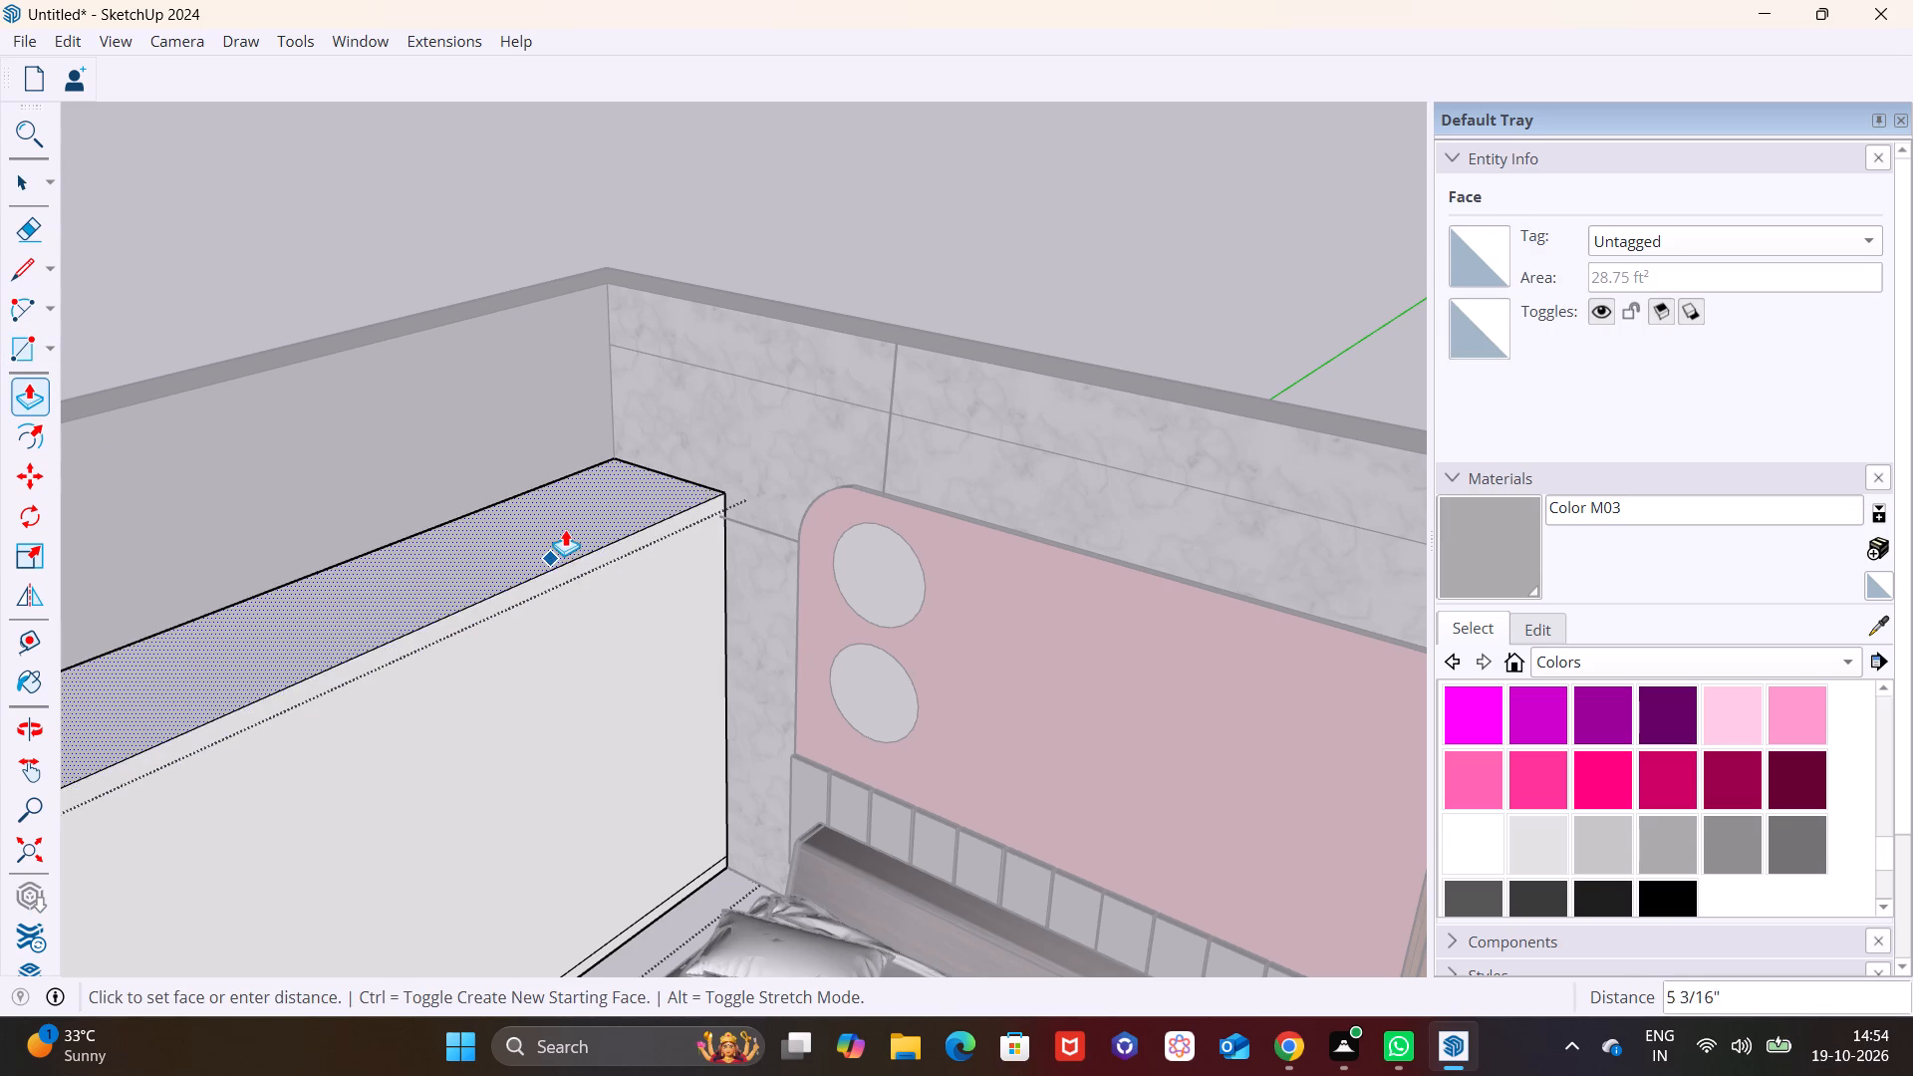
pyautogui.click(568, 519)
pyautogui.press('space')
pyautogui.click(956, 240)
pyautogui.scroll(-4, 758, 517)
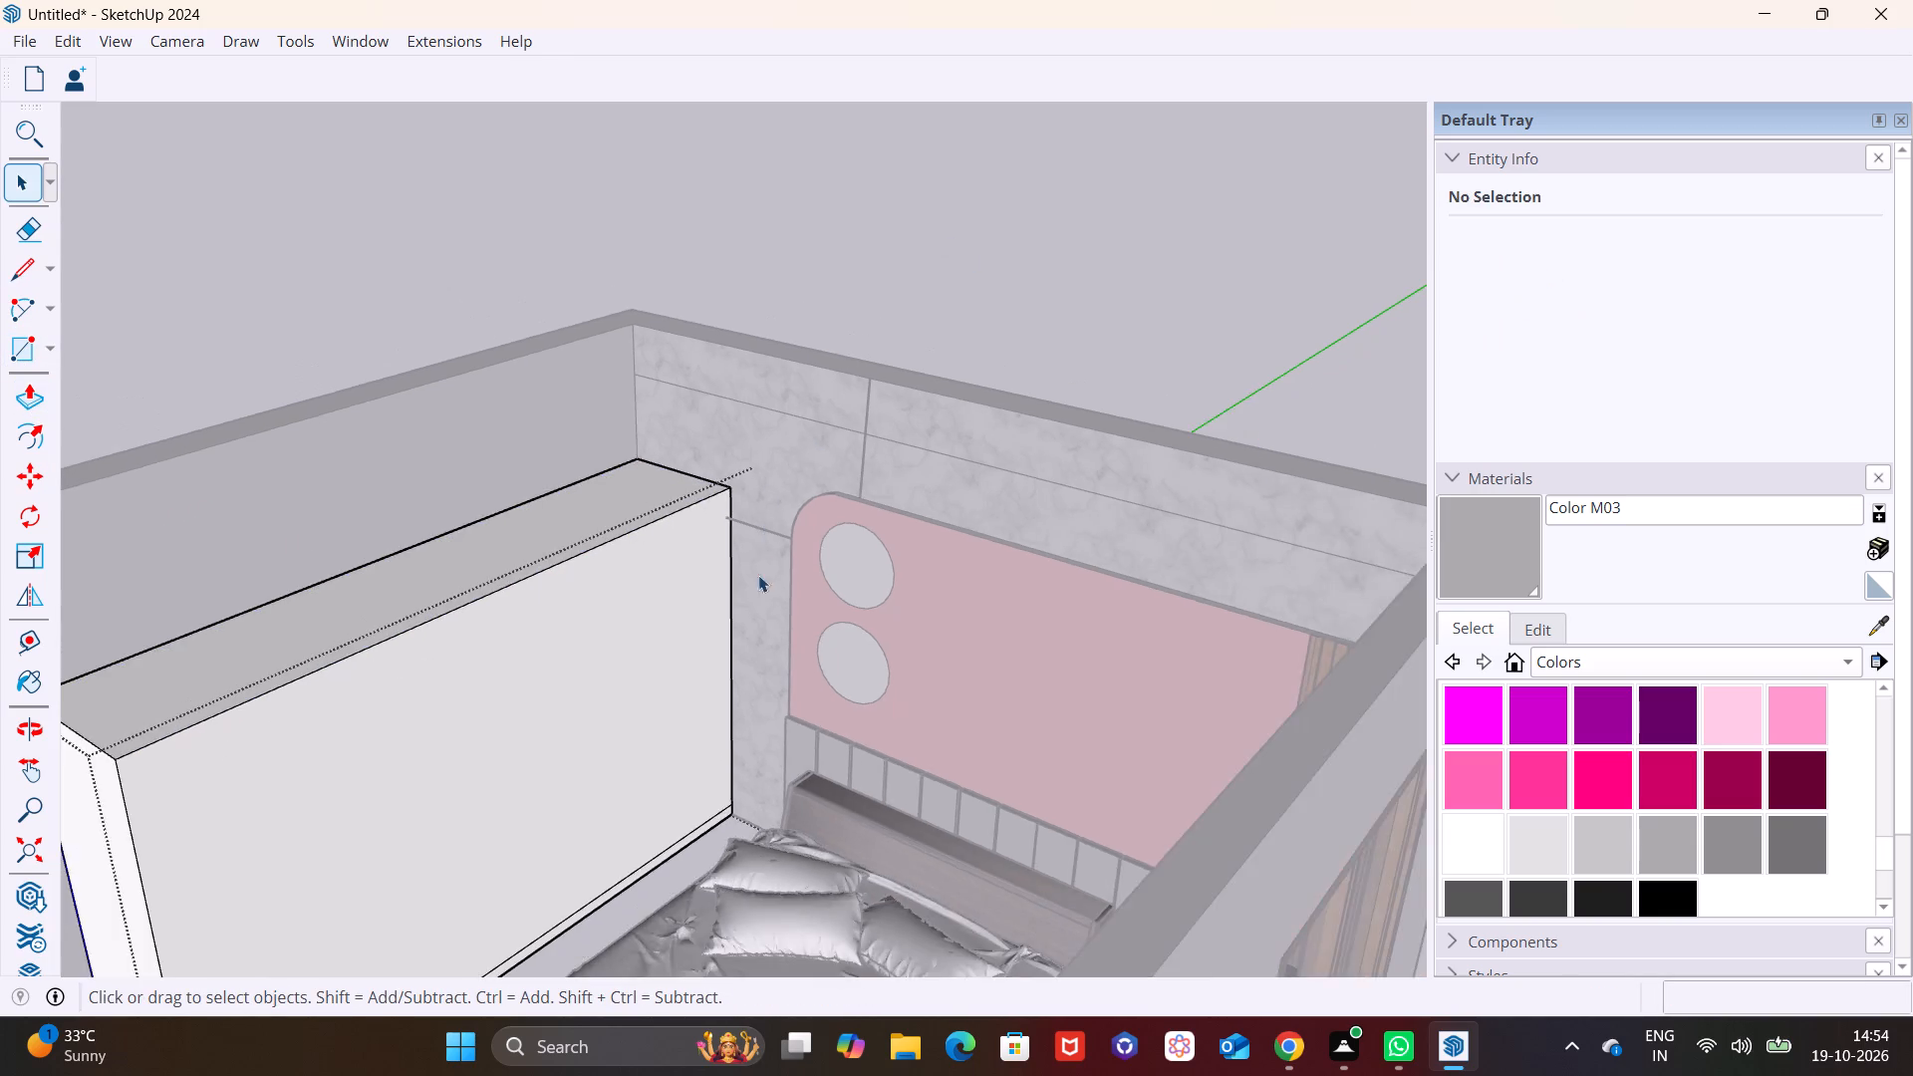
pyautogui.scroll(-2, 758, 575)
pyautogui.click(1014, 297)
# Delete the short horizontal edge on the marble wall between the tall block and the pink headboard panel.
pyautogui.scroll(-2, 672, 743)
pyautogui.moveTo(660, 727); pyautogui.dragTo(557, 578, button='middle')
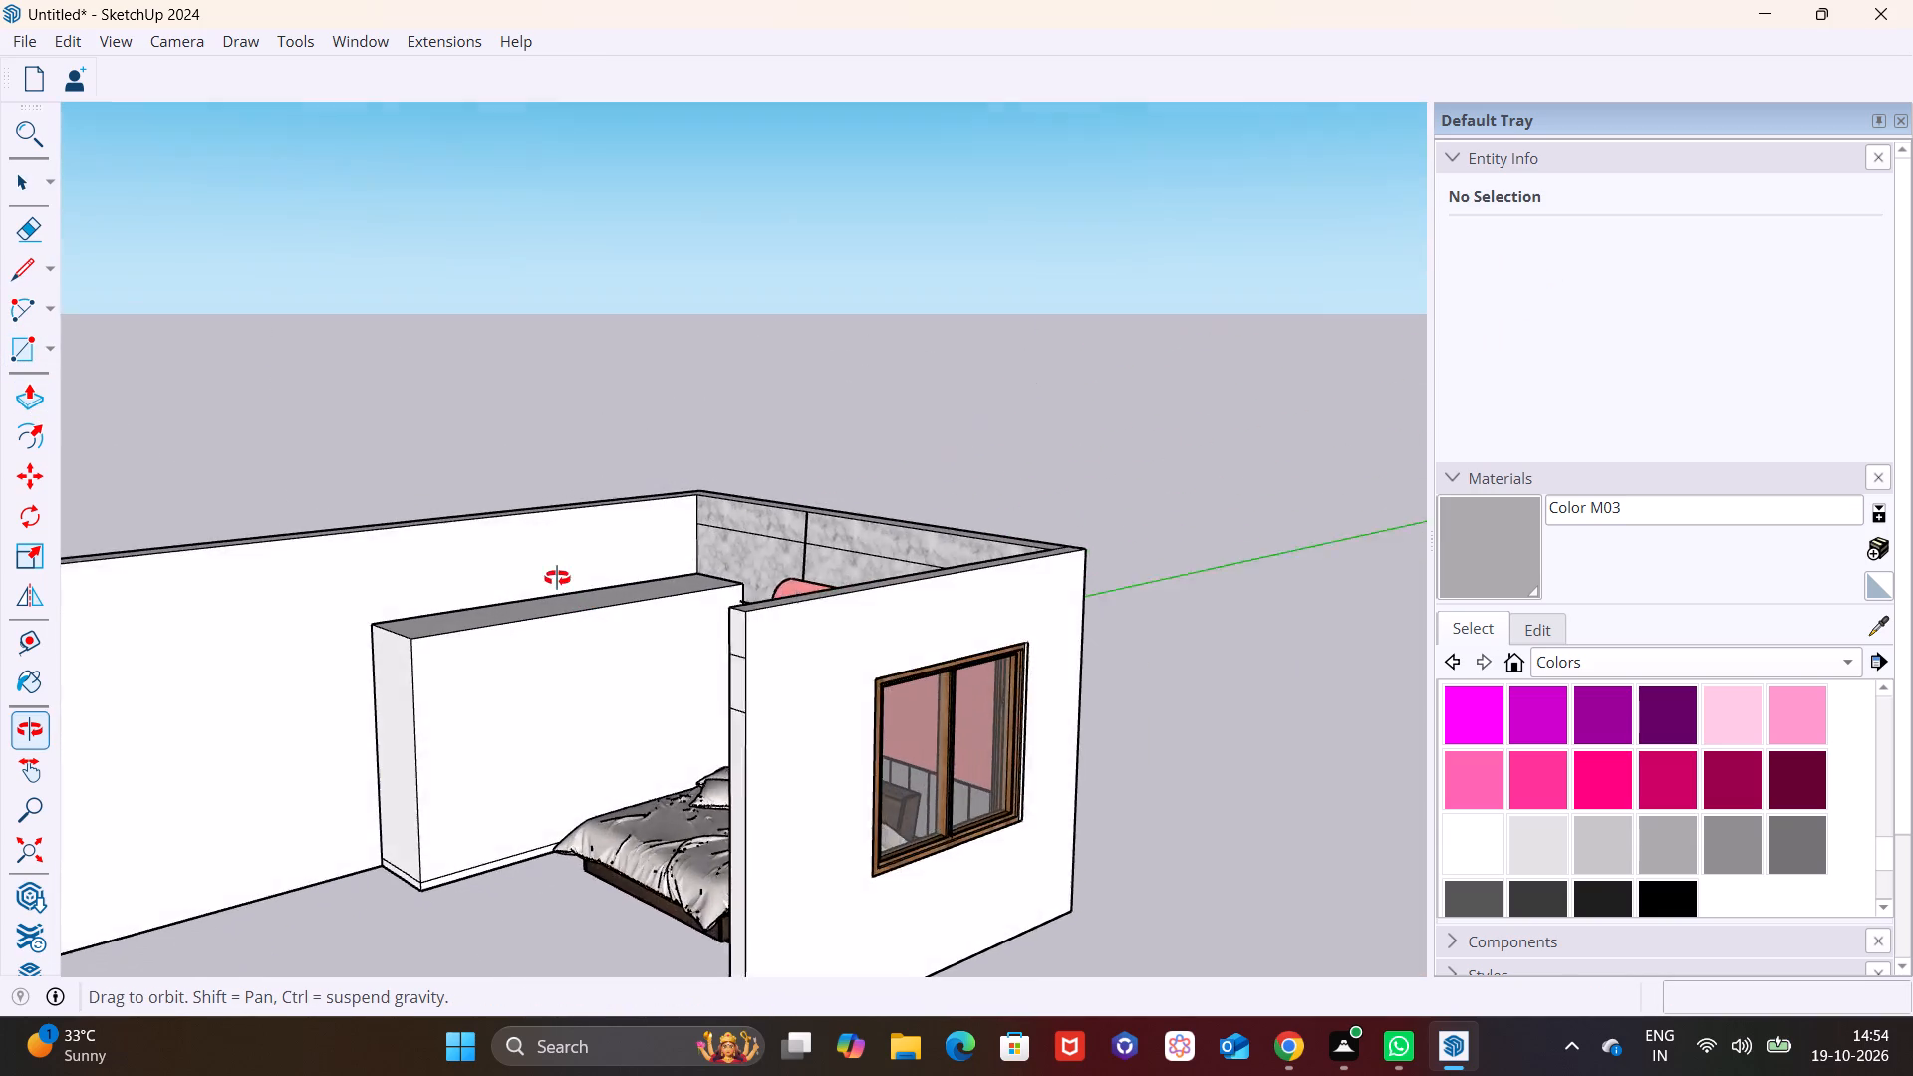
pyautogui.moveTo(557, 578); pyautogui.dragTo(548, 574, button='middle')
pyautogui.scroll(7, 566, 611)
pyautogui.moveTo(627, 711); pyautogui.dragTo(569, 770, button='middle')
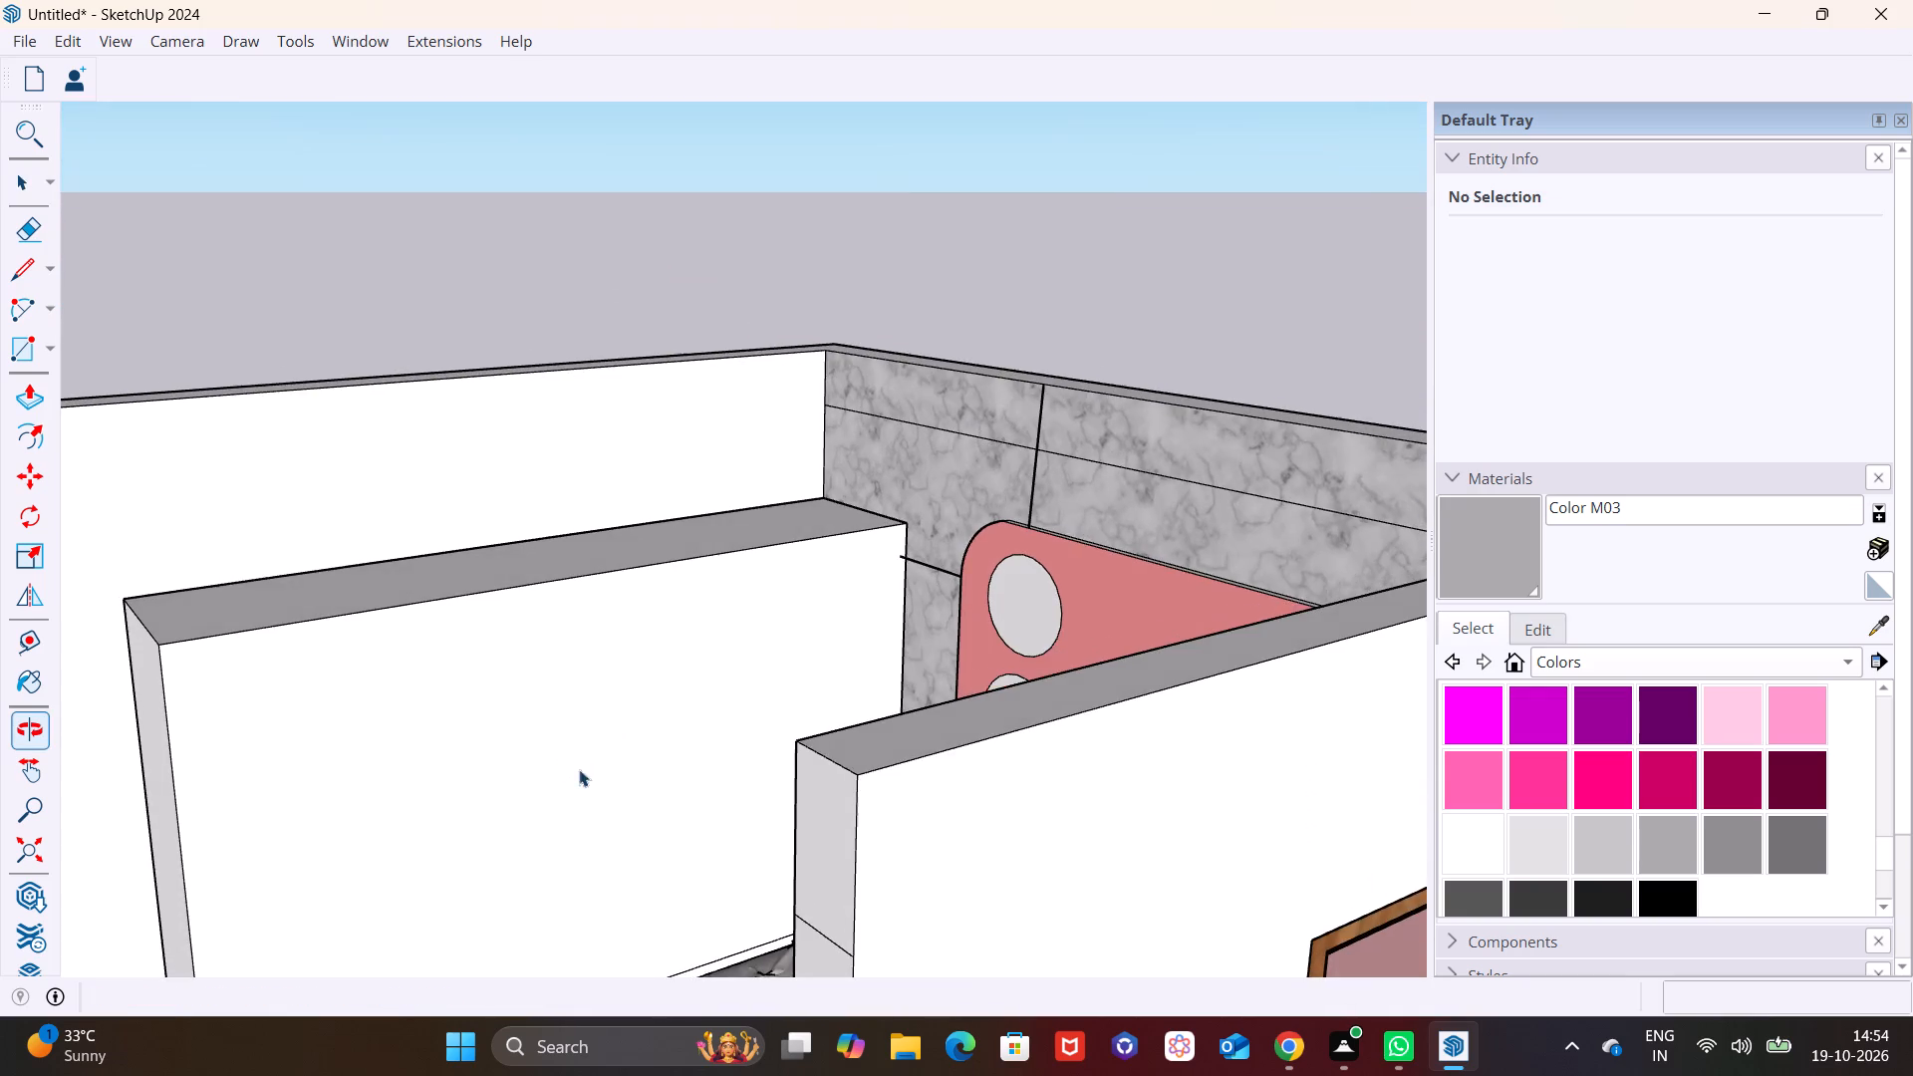
pyautogui.keyDown('shift'); pyautogui.moveTo(608, 714); pyautogui.dragTo(706, 600, button='middle'); pyautogui.keyUp('shift')
pyautogui.scroll(2, 739, 640)
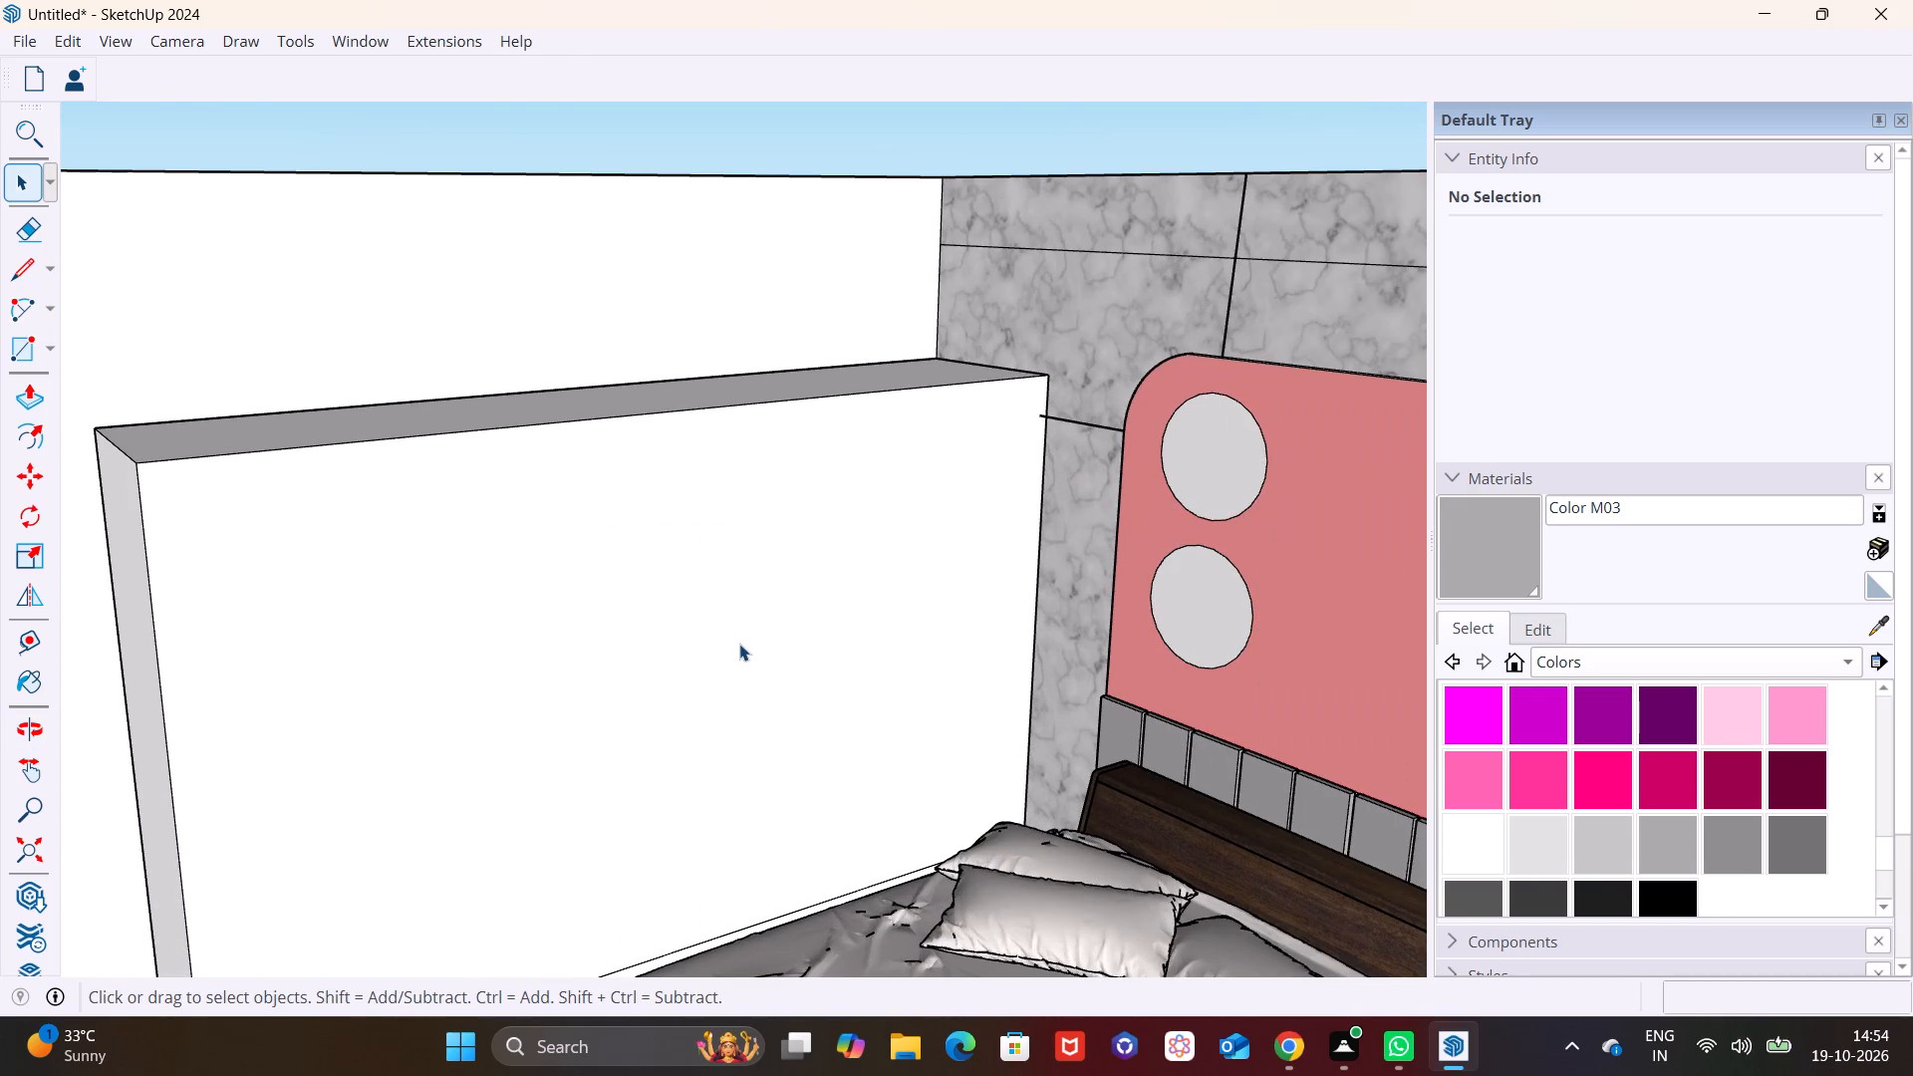
pyautogui.moveTo(780, 628); pyautogui.dragTo(824, 657, button='middle')
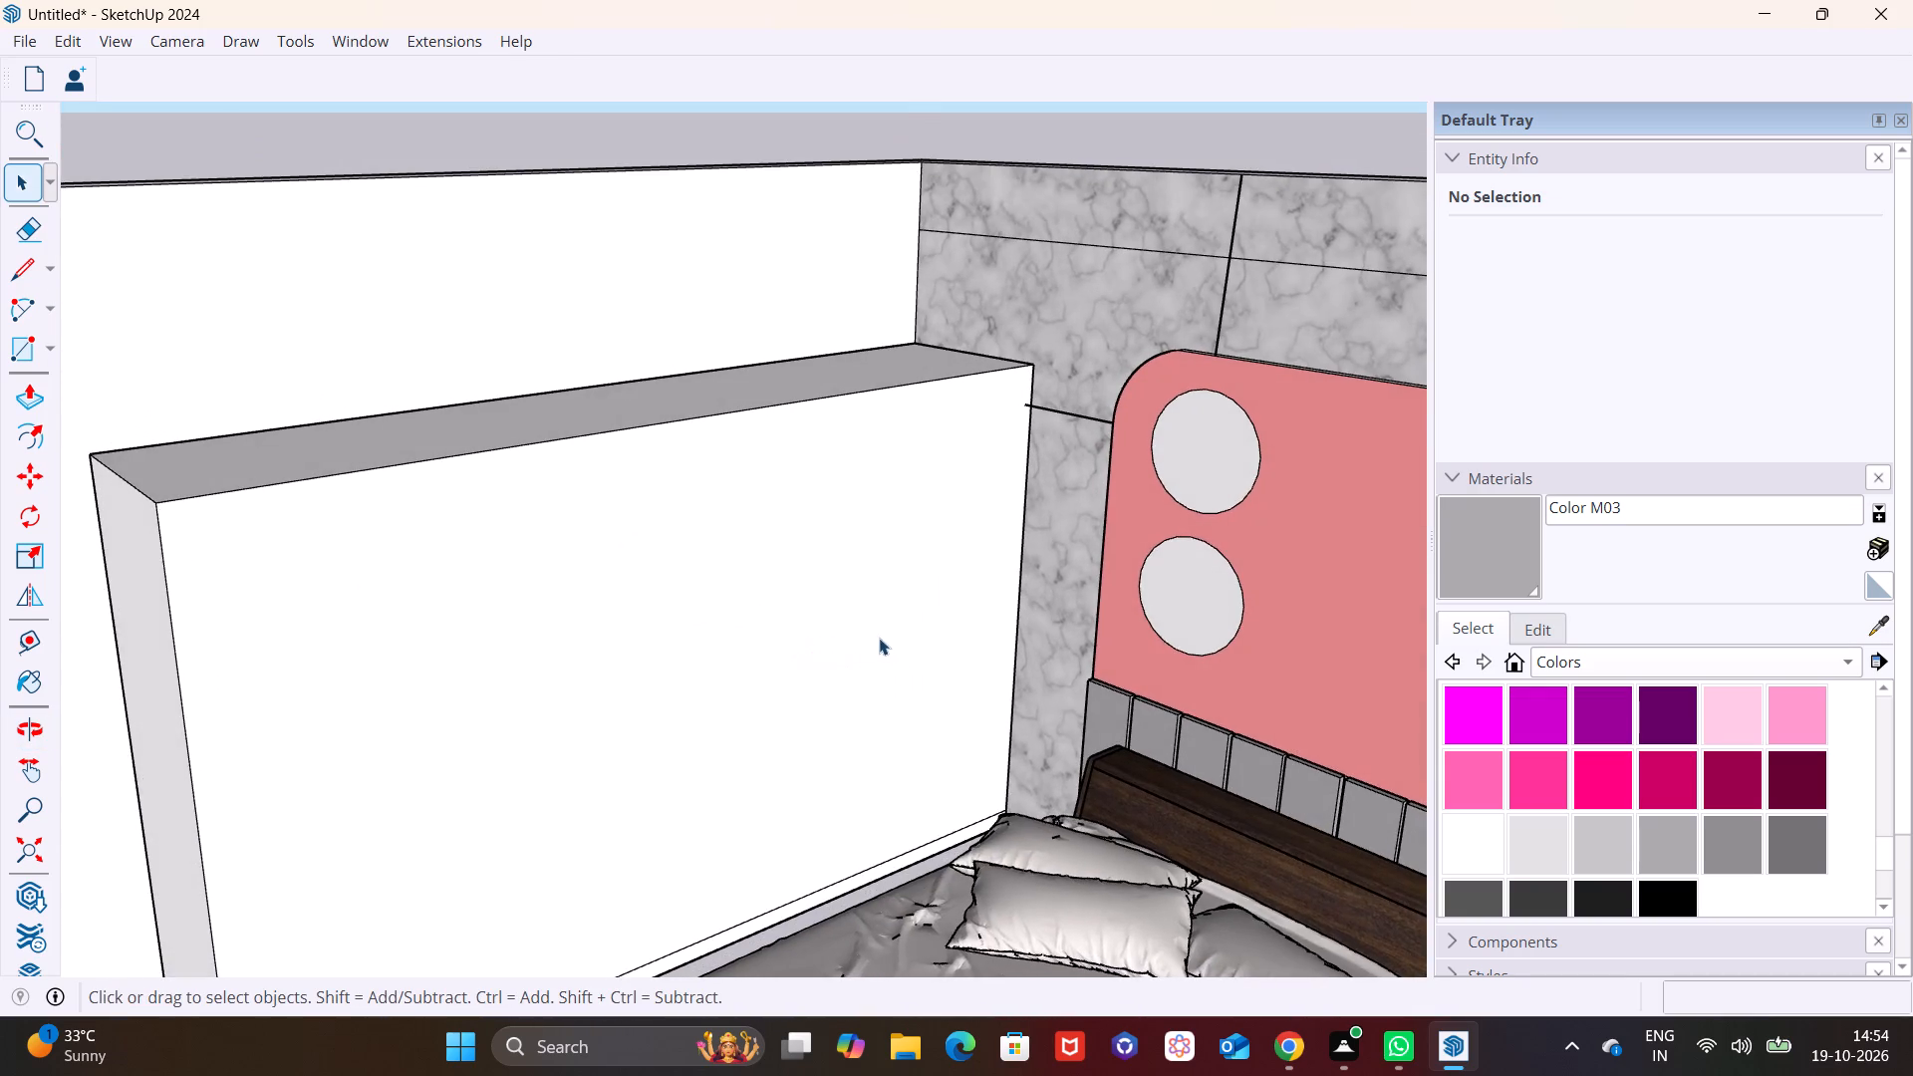
pyautogui.scroll(2, 882, 639)
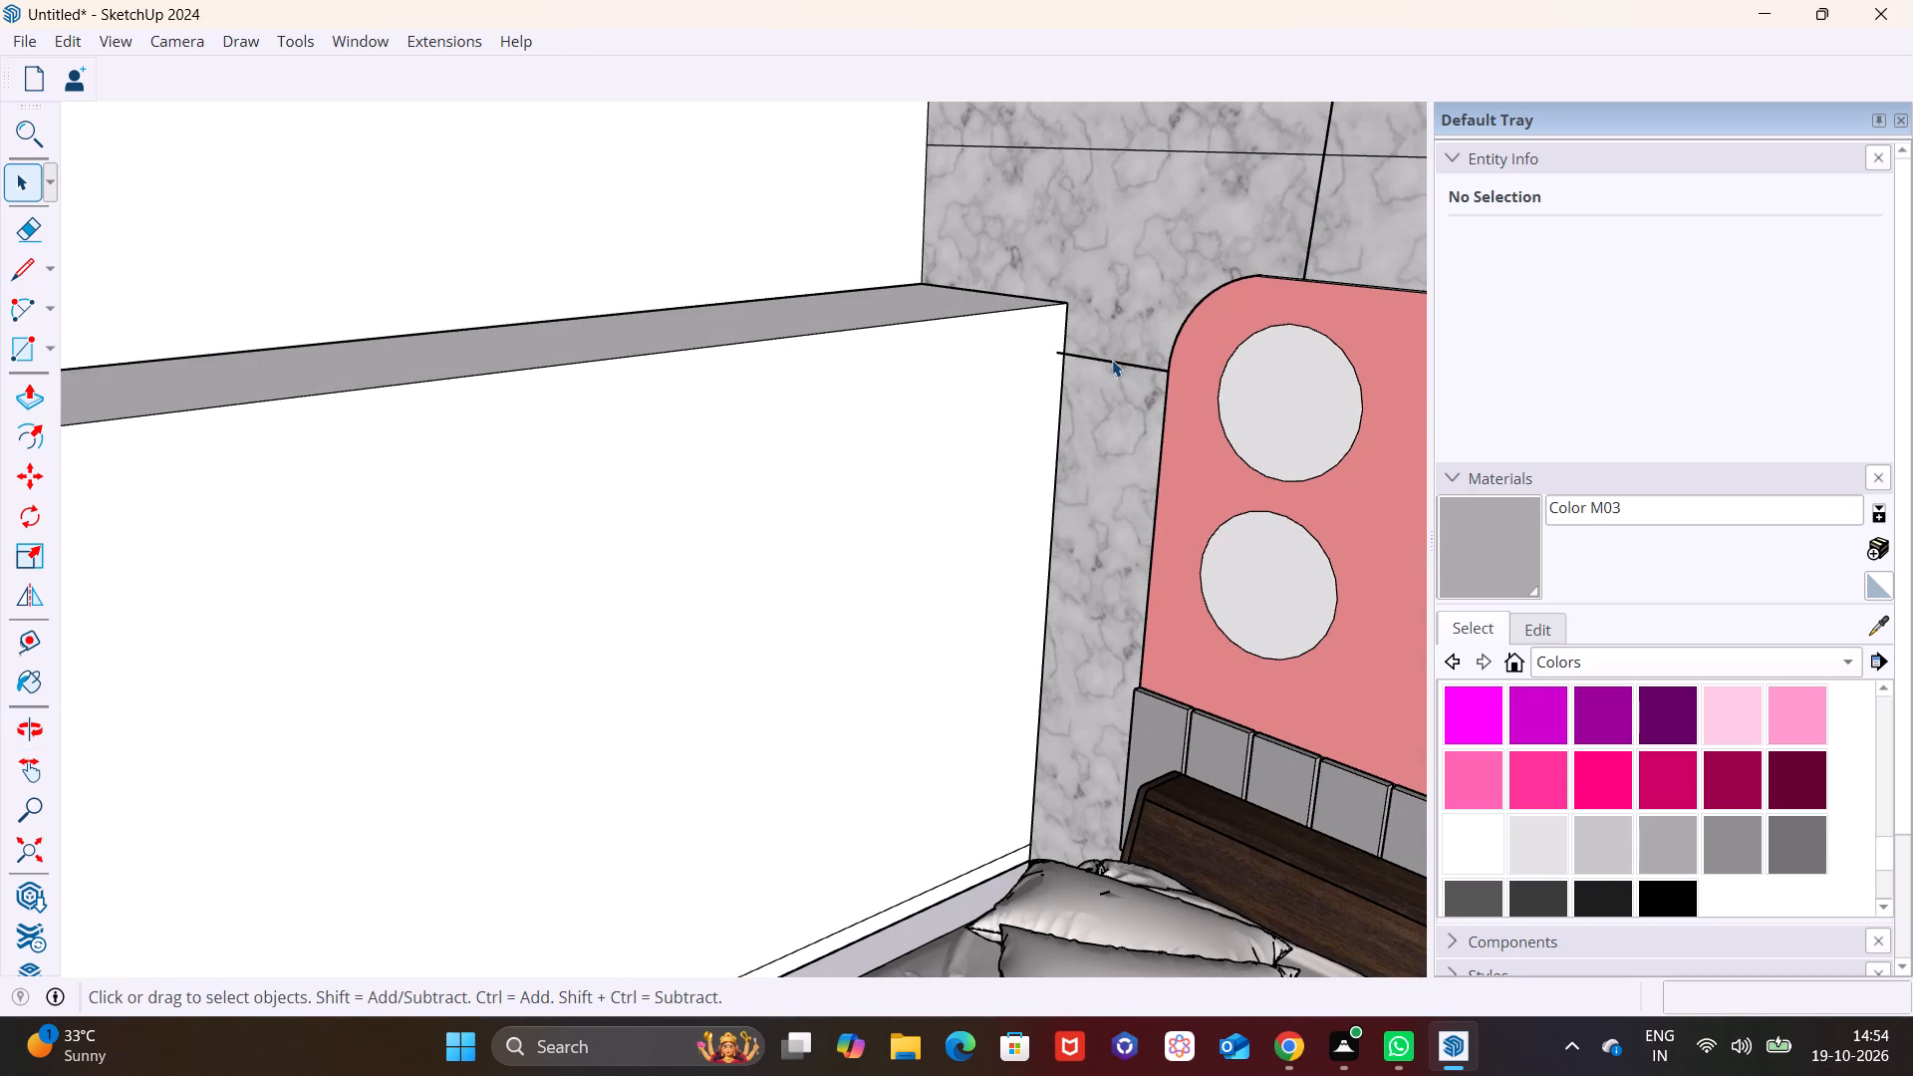
pyautogui.click(1112, 360)
pyautogui.press('space')
pyautogui.moveTo(955, 504); pyautogui.dragTo(843, 504, button='middle')
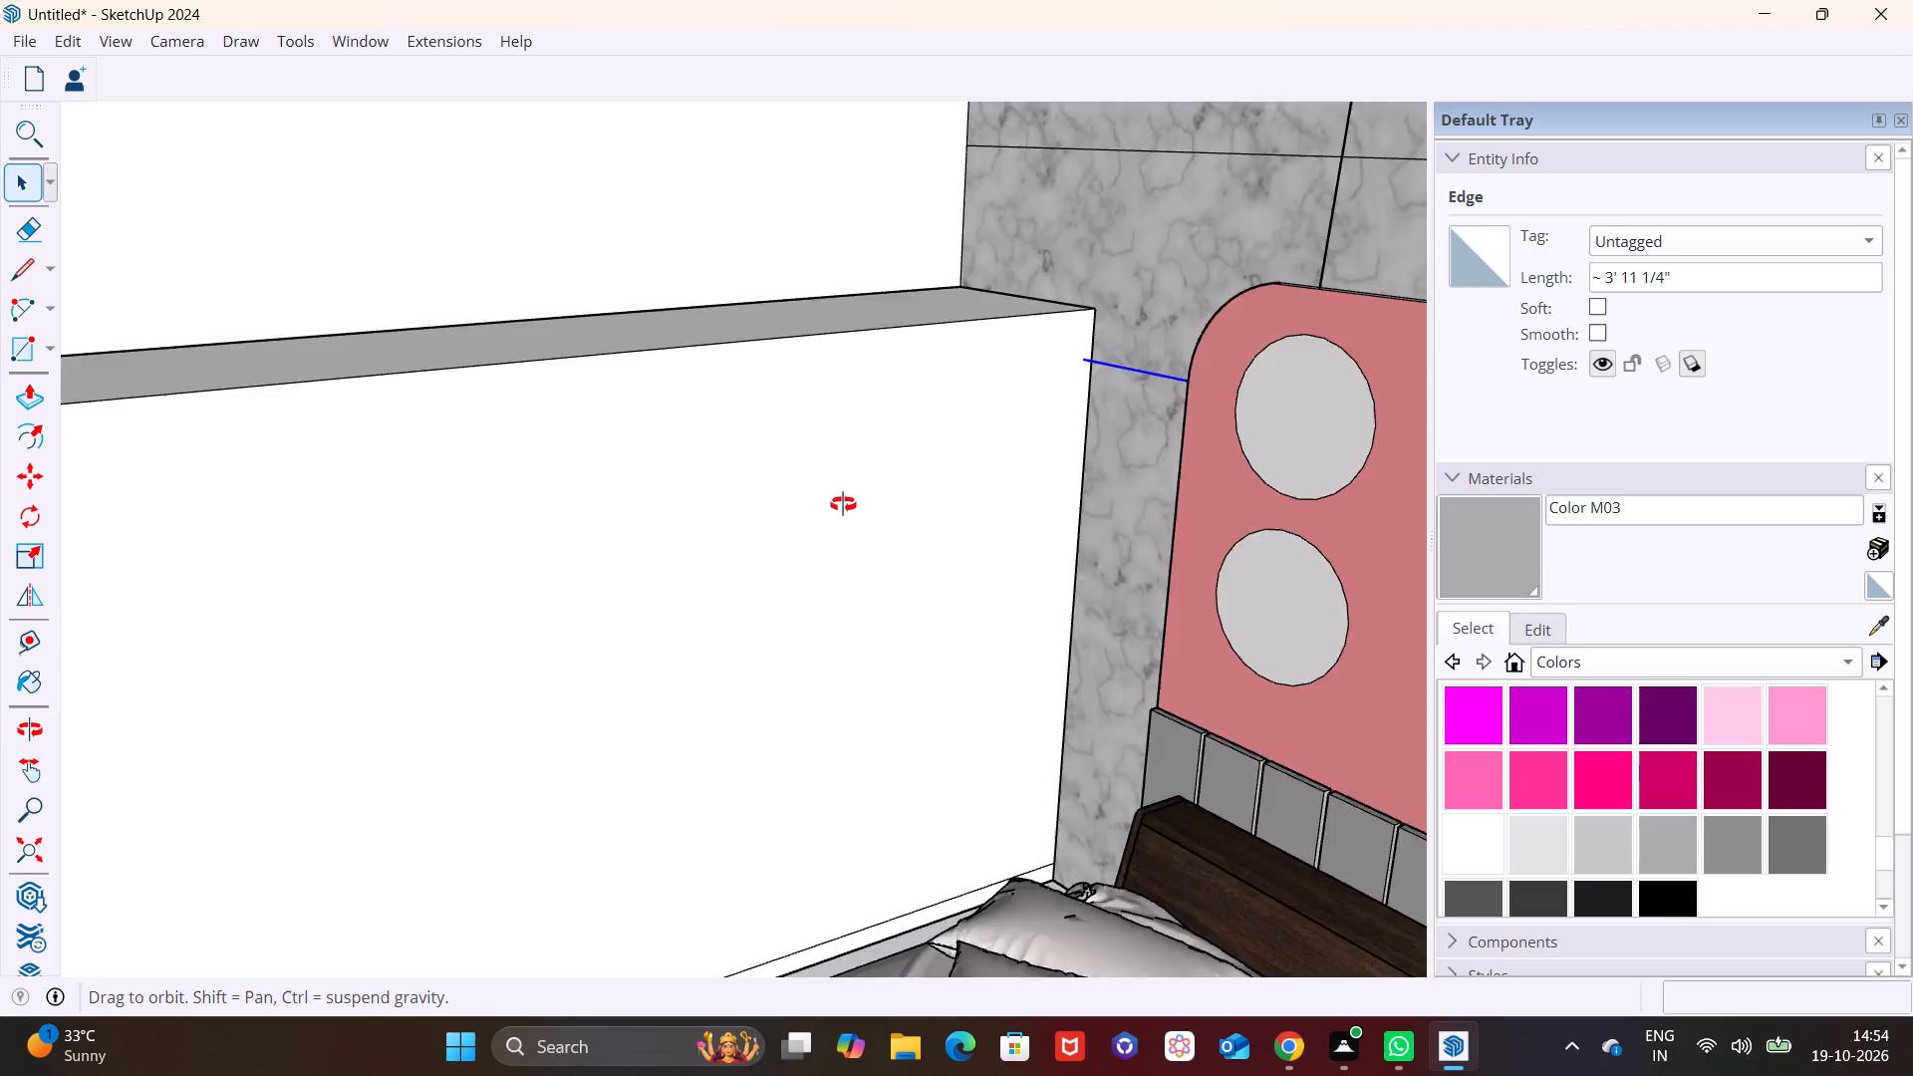
pyautogui.moveTo(843, 504); pyautogui.dragTo(534, 645, button='middle')
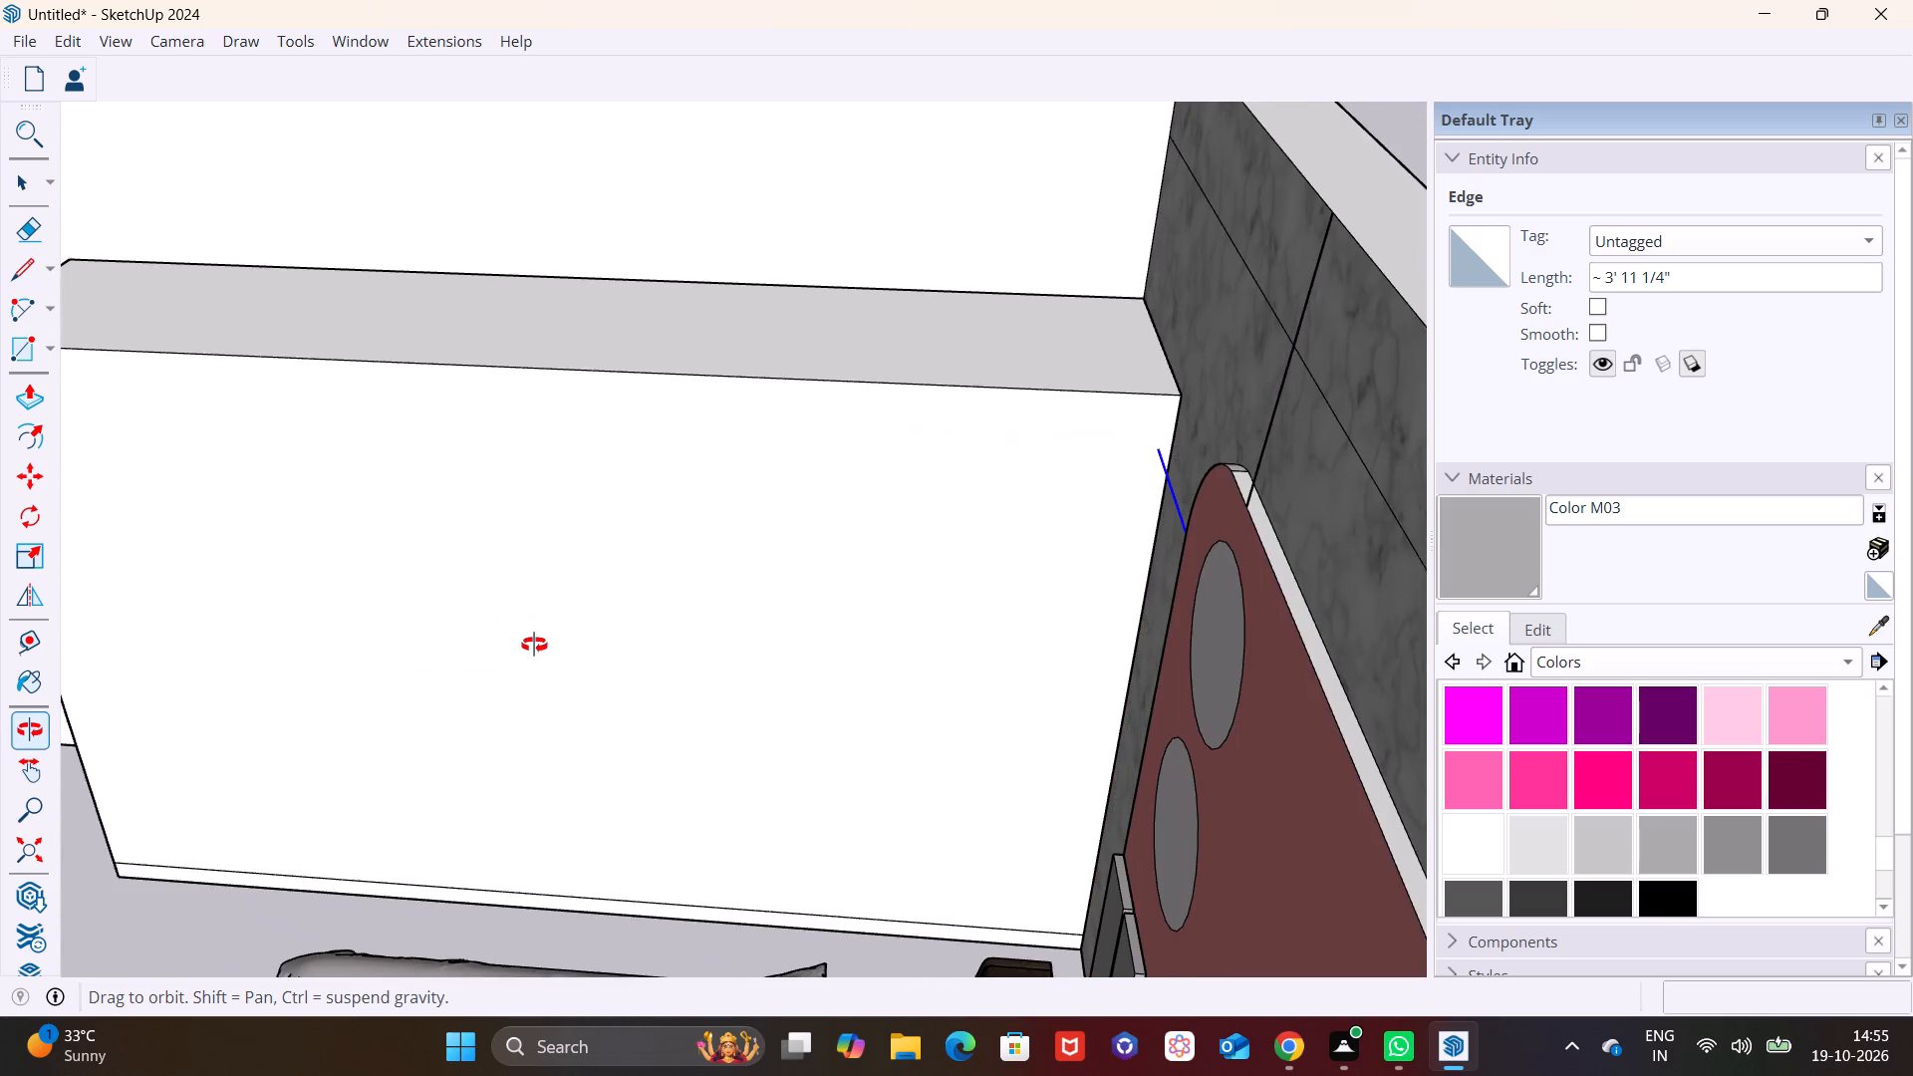
pyautogui.moveTo(534, 645); pyautogui.dragTo(493, 834, button='middle')
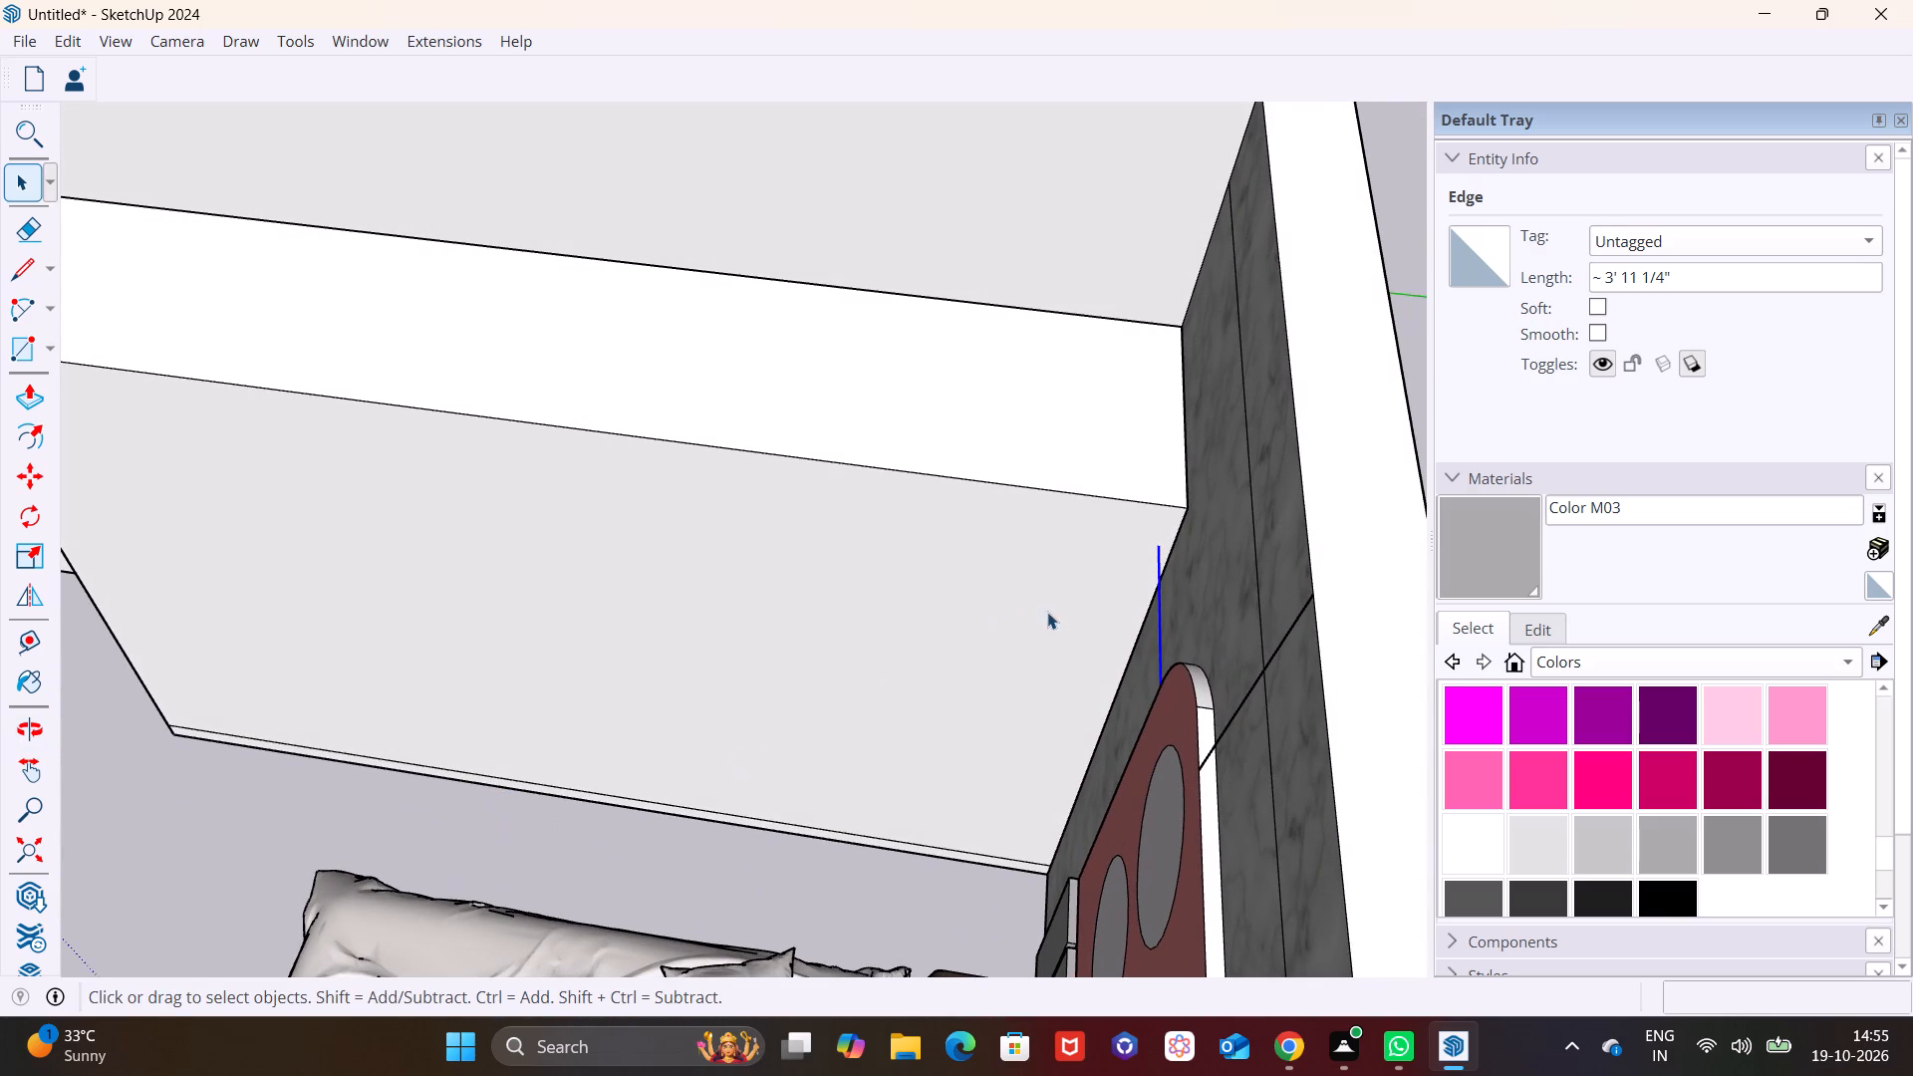
pyautogui.scroll(1, 1114, 617)
pyautogui.press('Delete')
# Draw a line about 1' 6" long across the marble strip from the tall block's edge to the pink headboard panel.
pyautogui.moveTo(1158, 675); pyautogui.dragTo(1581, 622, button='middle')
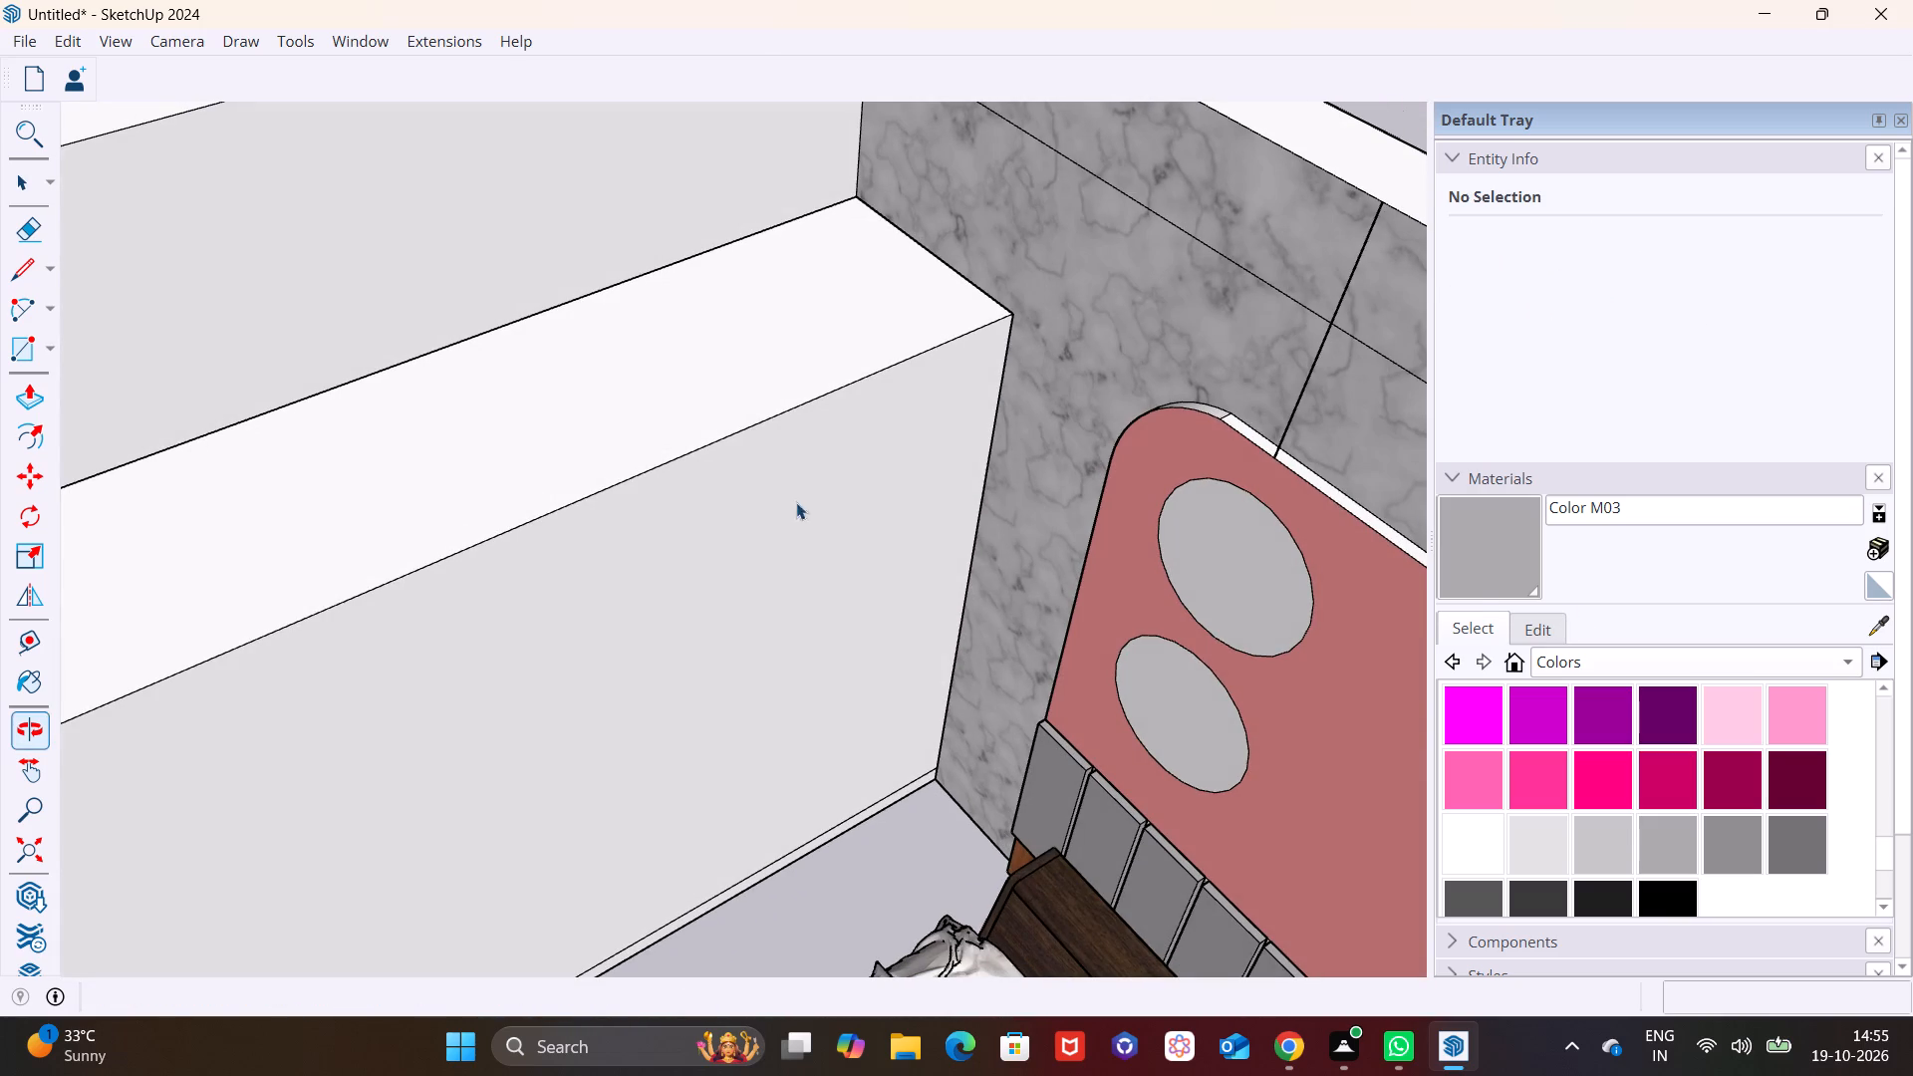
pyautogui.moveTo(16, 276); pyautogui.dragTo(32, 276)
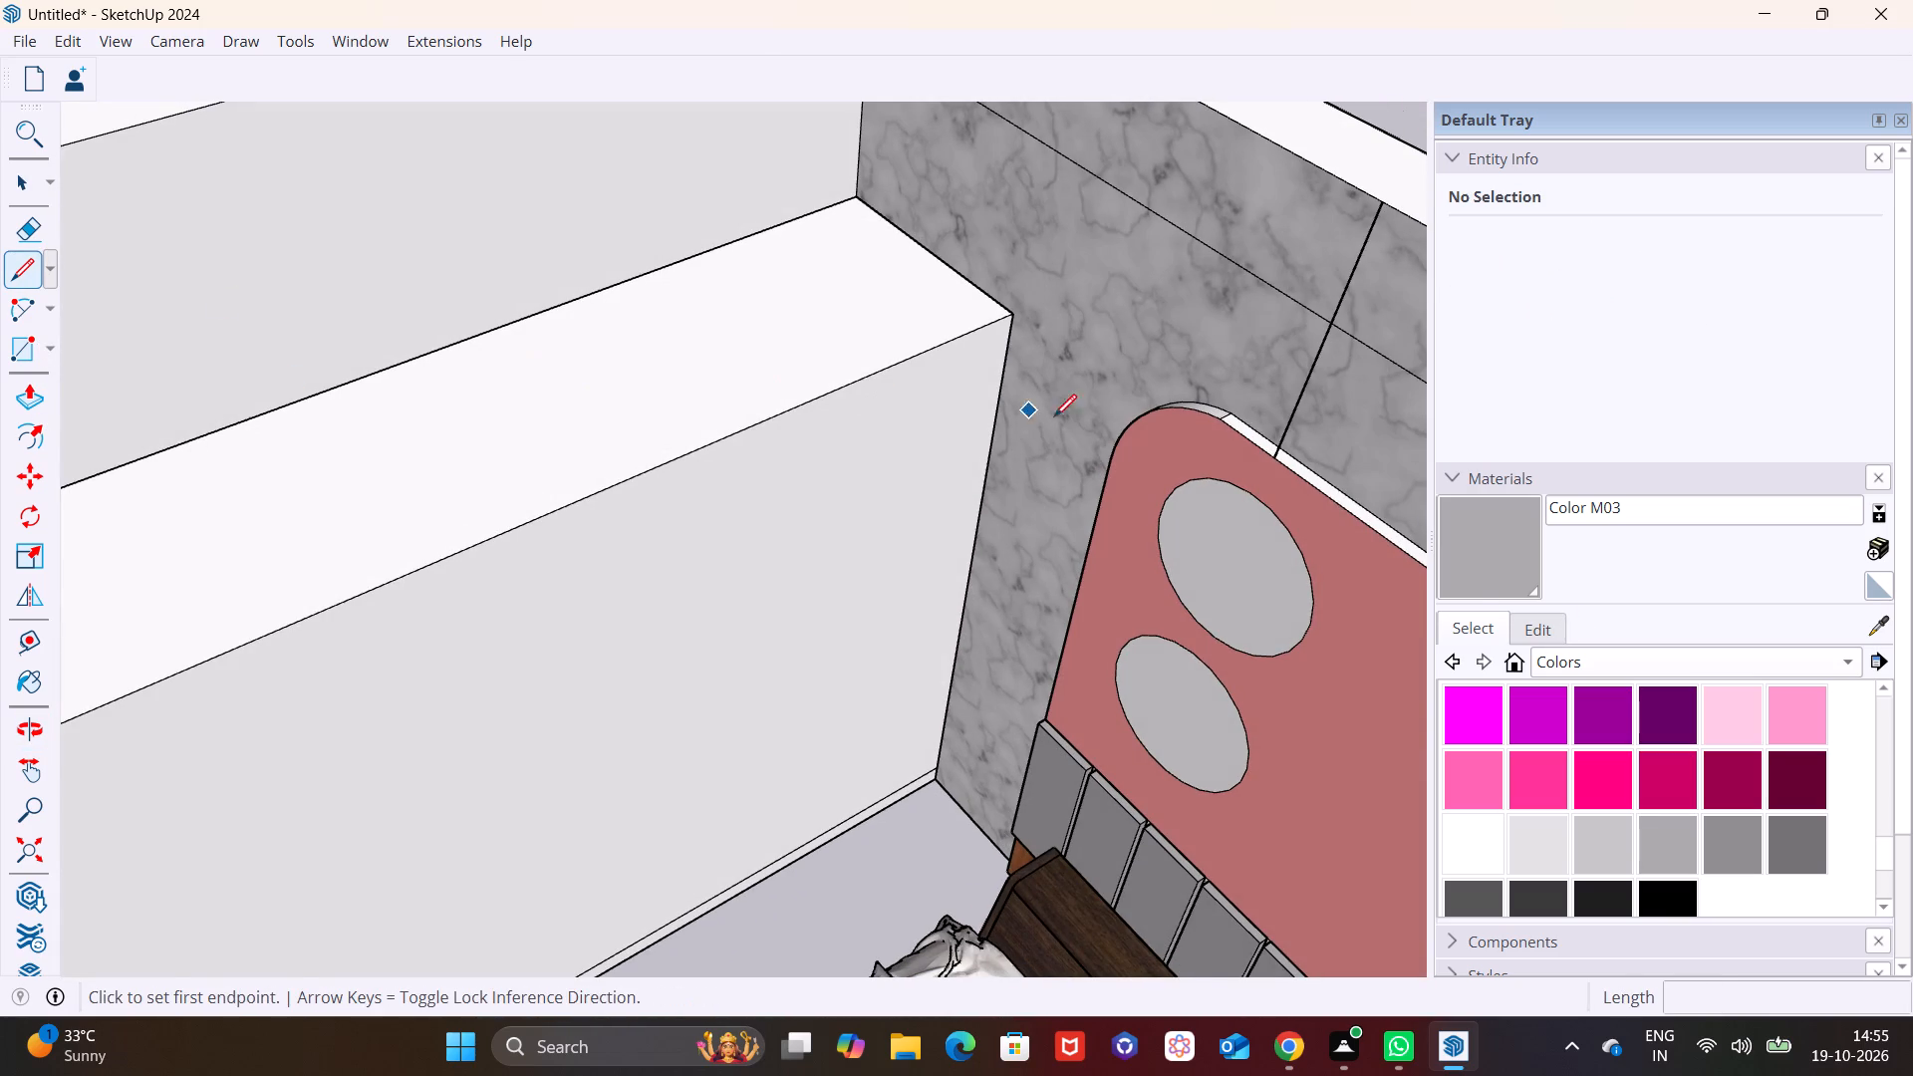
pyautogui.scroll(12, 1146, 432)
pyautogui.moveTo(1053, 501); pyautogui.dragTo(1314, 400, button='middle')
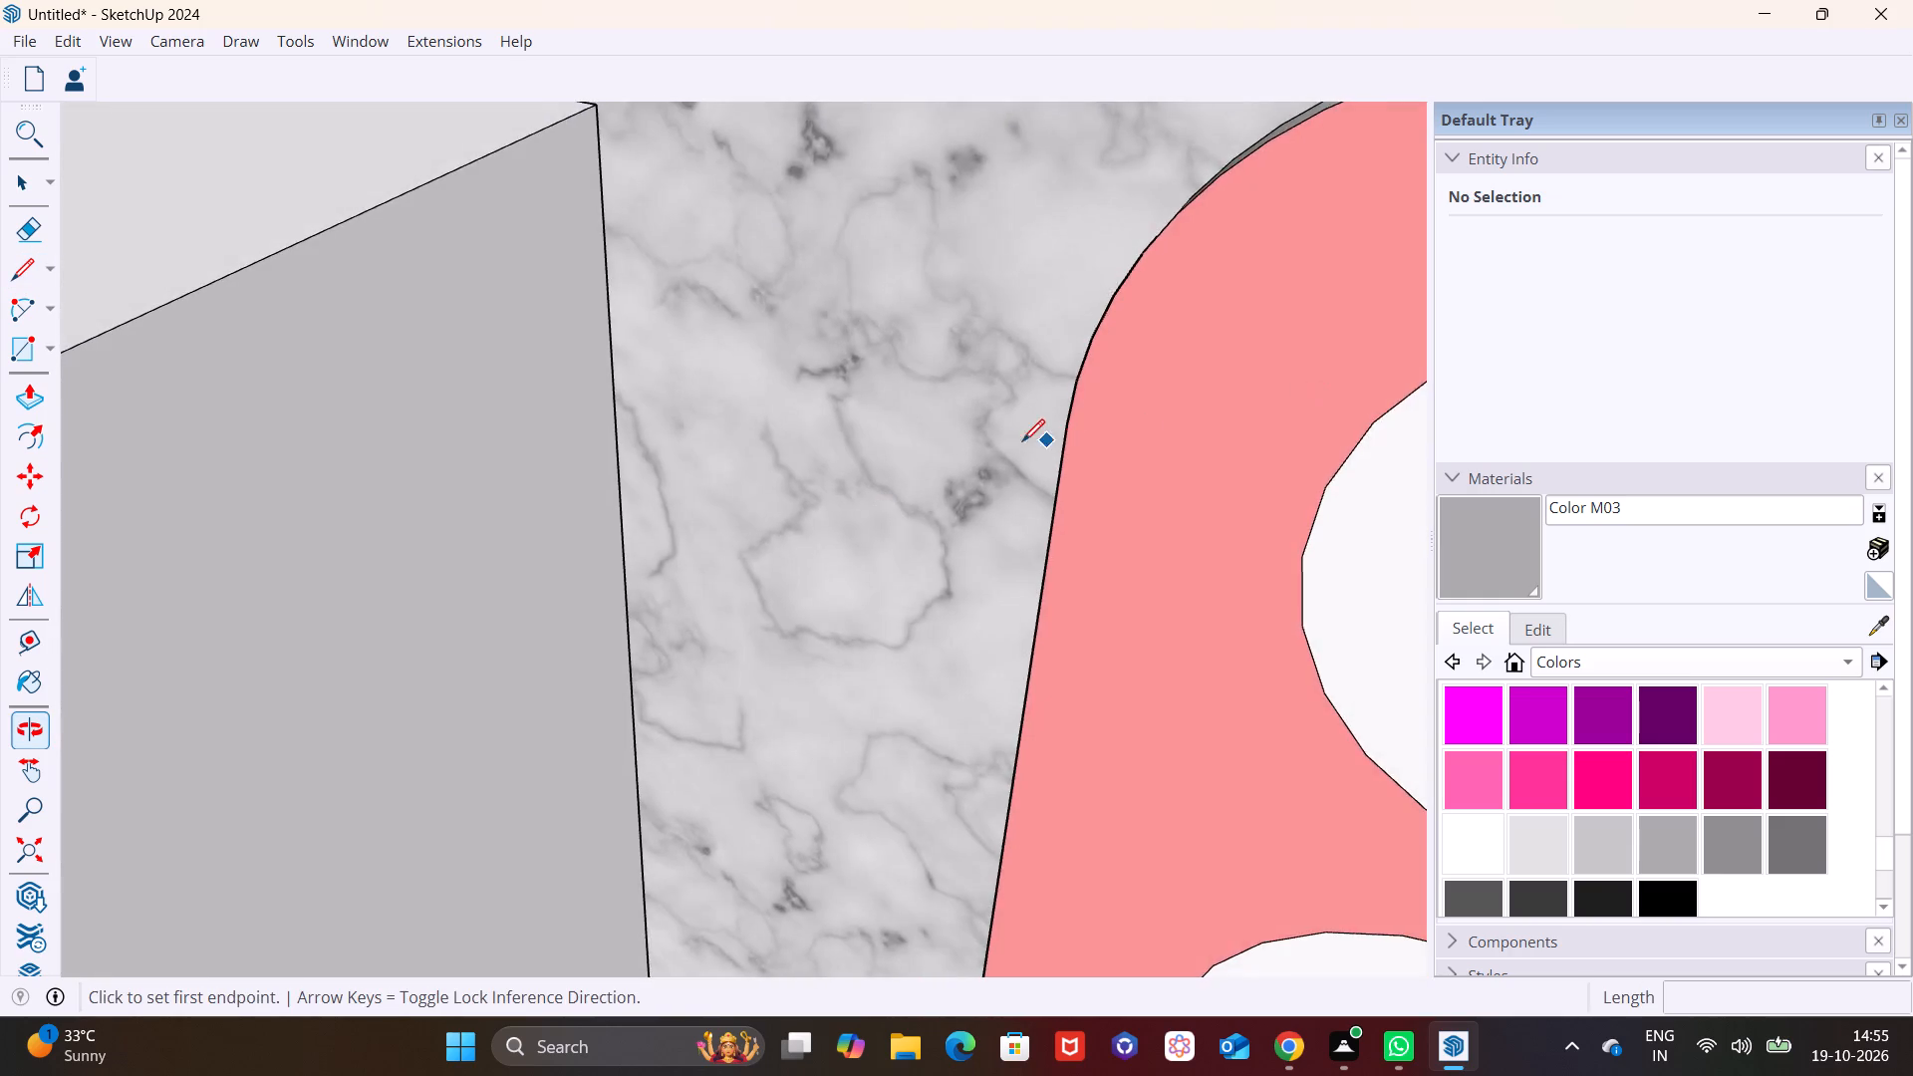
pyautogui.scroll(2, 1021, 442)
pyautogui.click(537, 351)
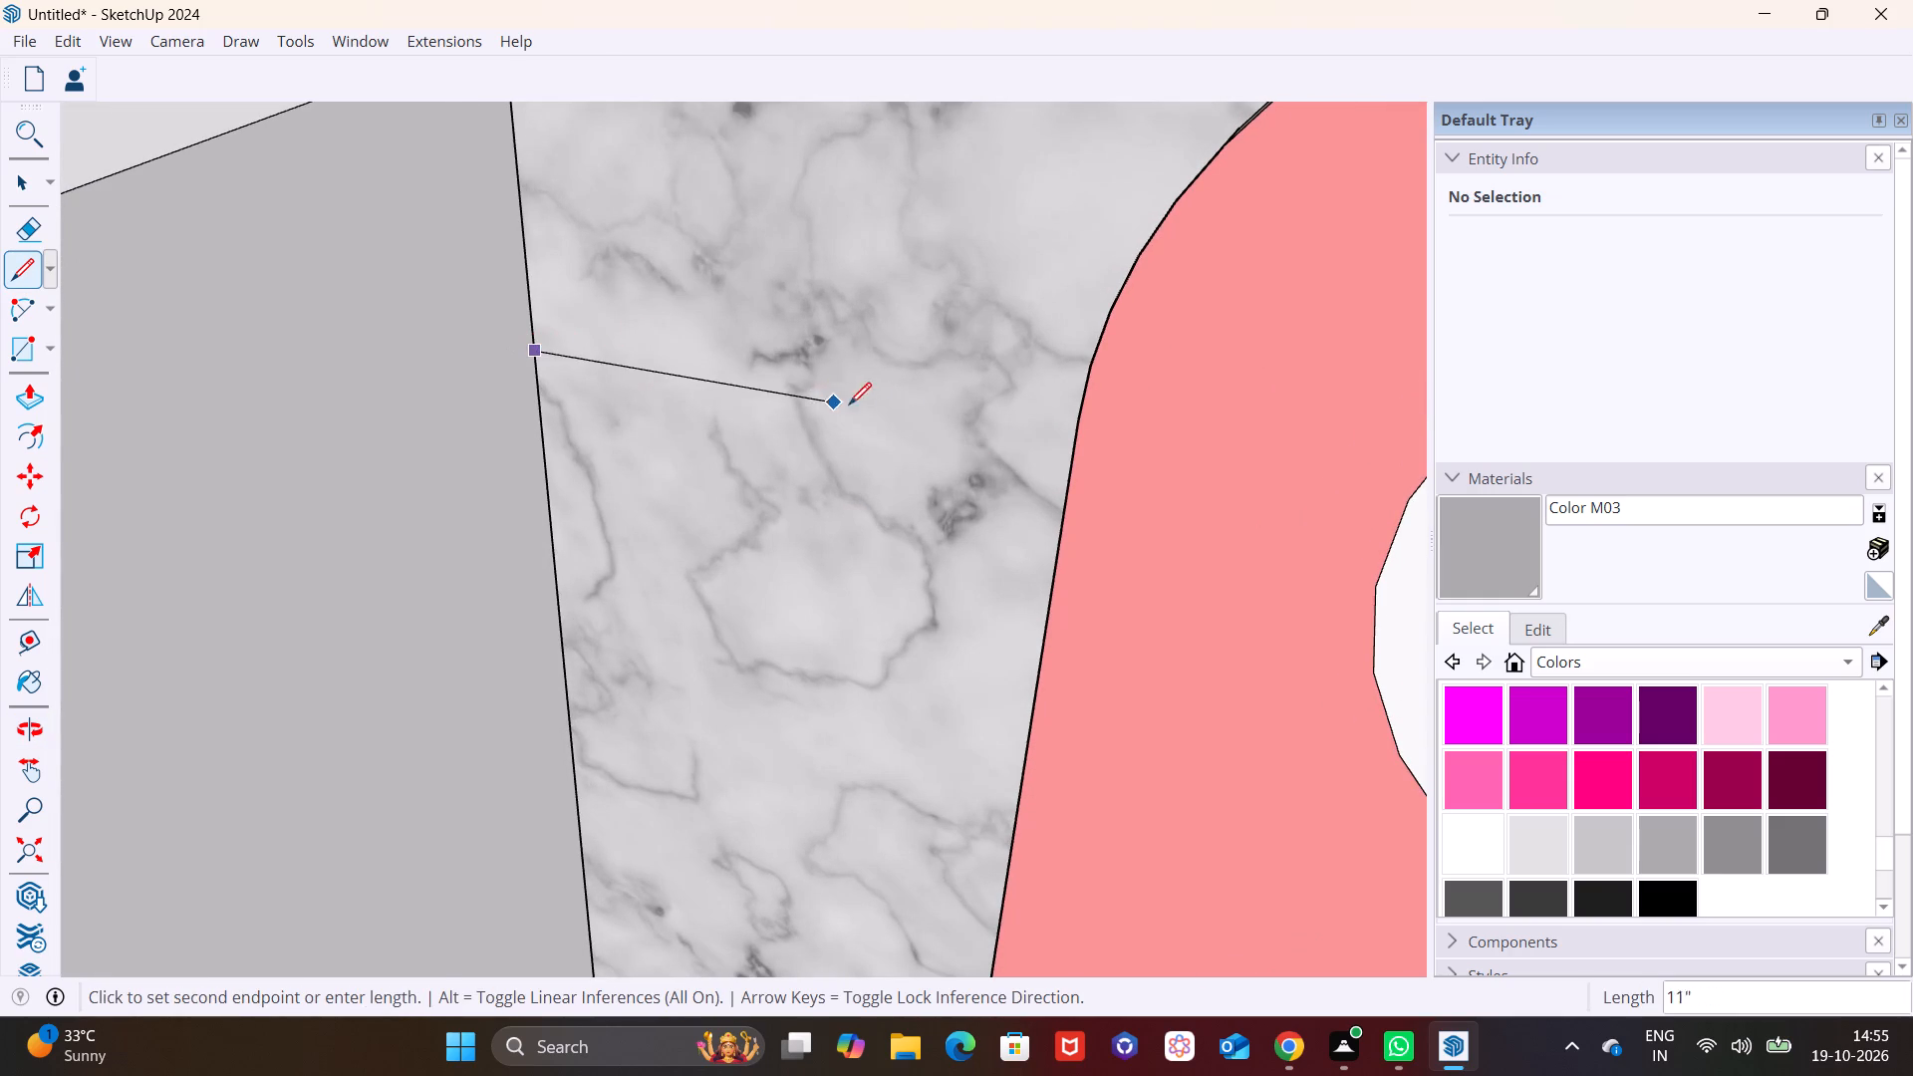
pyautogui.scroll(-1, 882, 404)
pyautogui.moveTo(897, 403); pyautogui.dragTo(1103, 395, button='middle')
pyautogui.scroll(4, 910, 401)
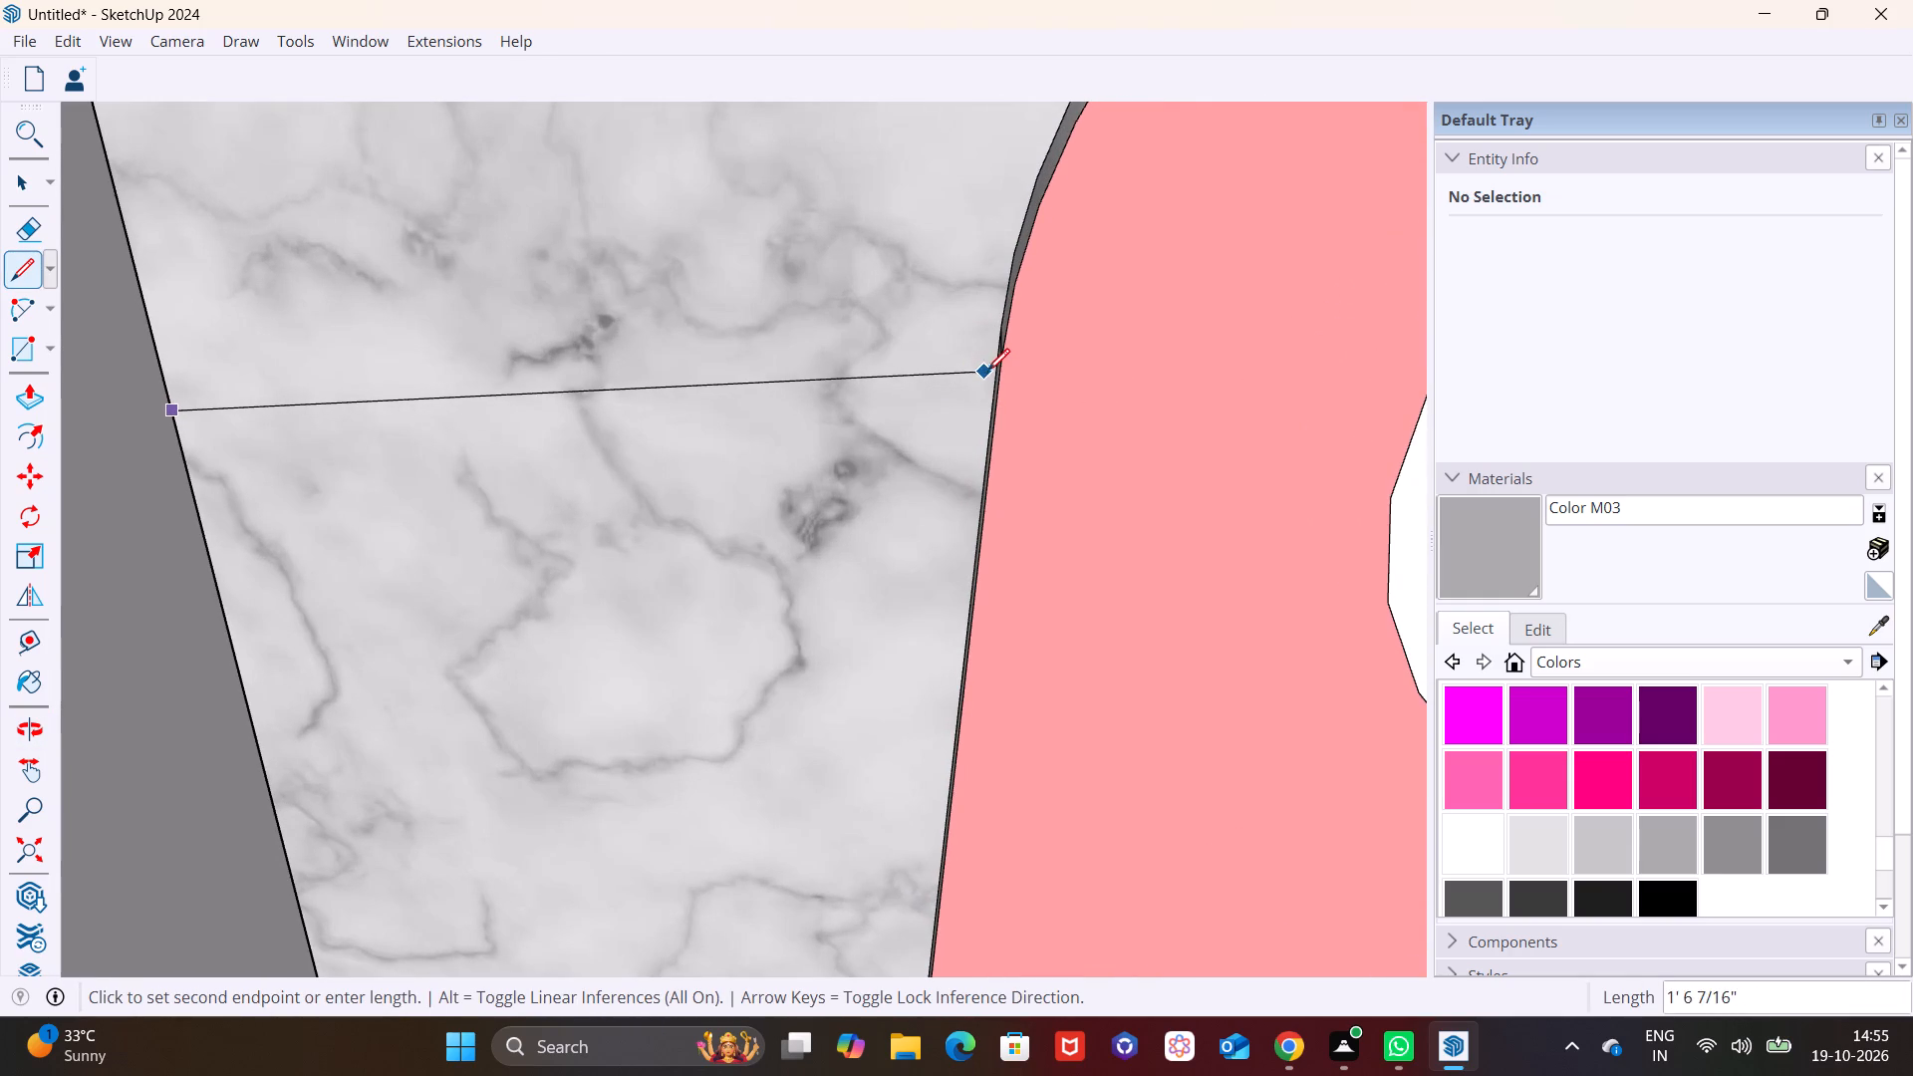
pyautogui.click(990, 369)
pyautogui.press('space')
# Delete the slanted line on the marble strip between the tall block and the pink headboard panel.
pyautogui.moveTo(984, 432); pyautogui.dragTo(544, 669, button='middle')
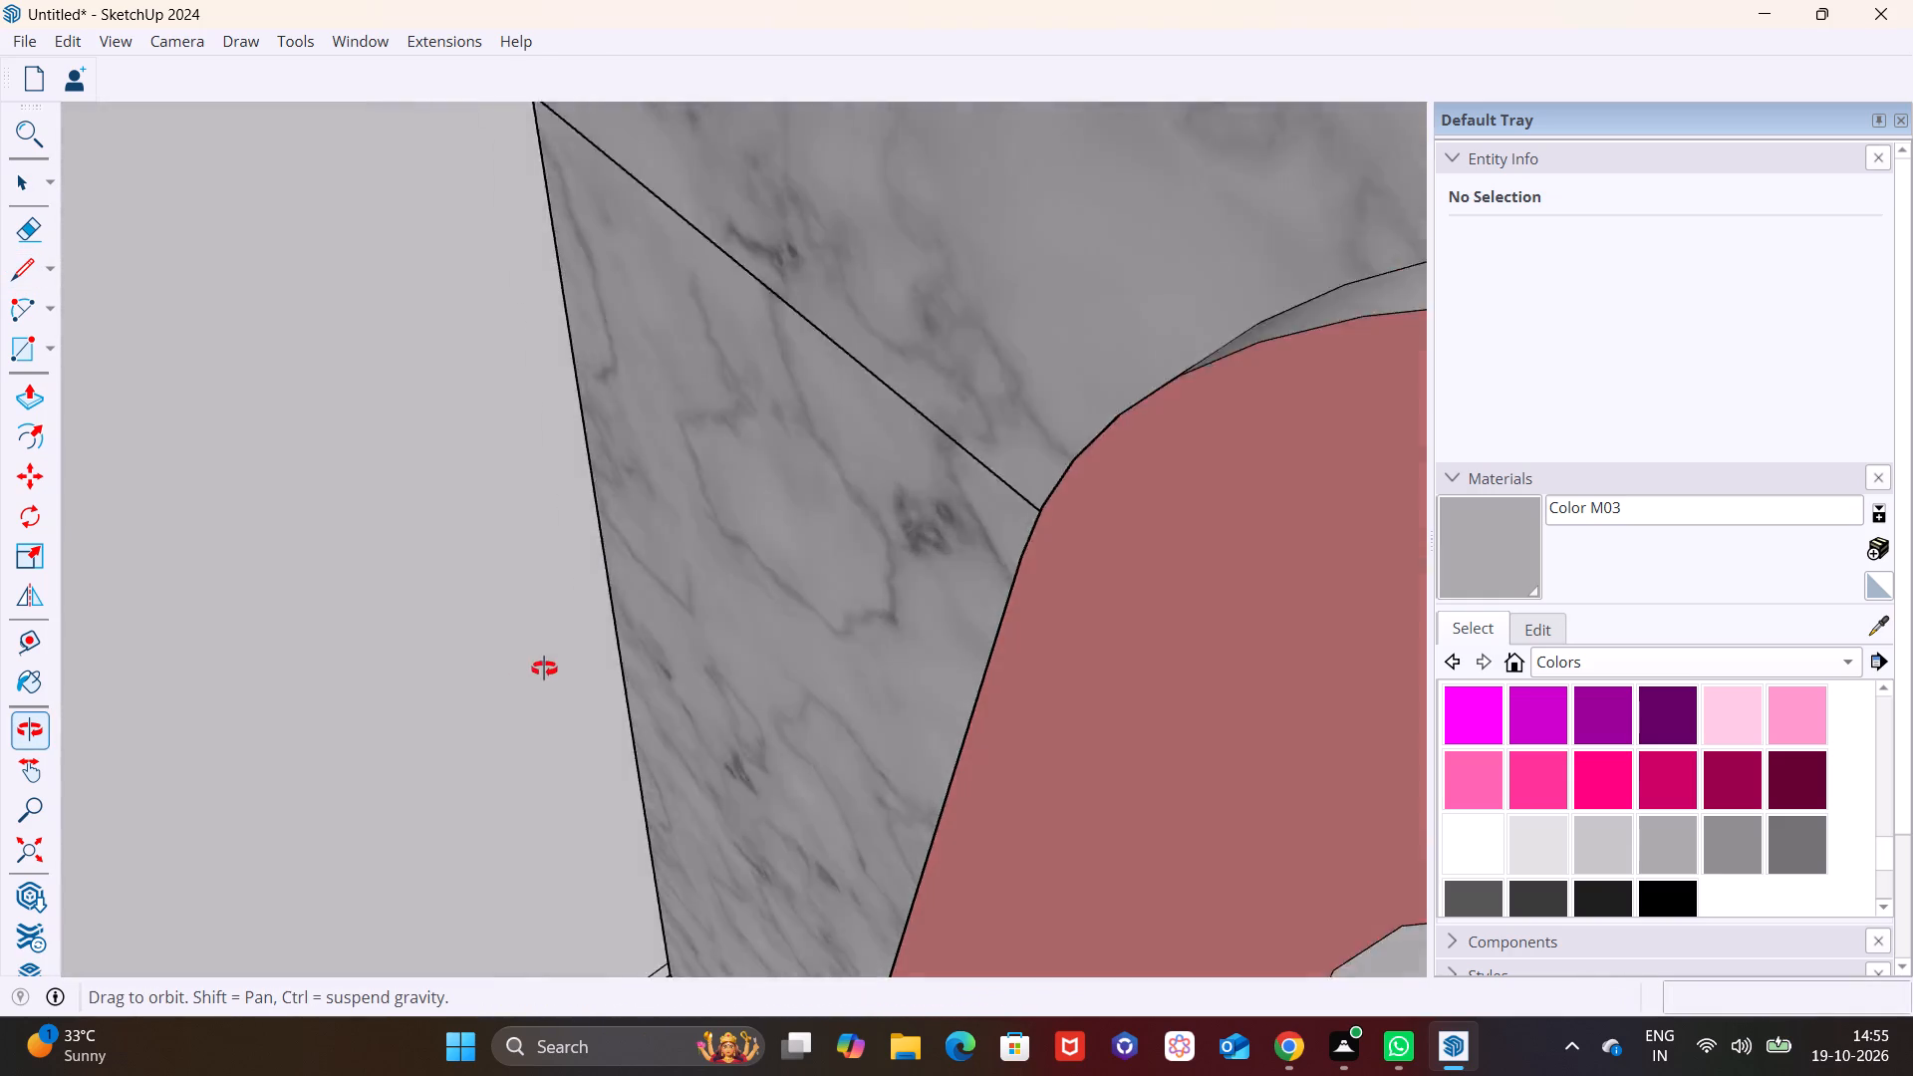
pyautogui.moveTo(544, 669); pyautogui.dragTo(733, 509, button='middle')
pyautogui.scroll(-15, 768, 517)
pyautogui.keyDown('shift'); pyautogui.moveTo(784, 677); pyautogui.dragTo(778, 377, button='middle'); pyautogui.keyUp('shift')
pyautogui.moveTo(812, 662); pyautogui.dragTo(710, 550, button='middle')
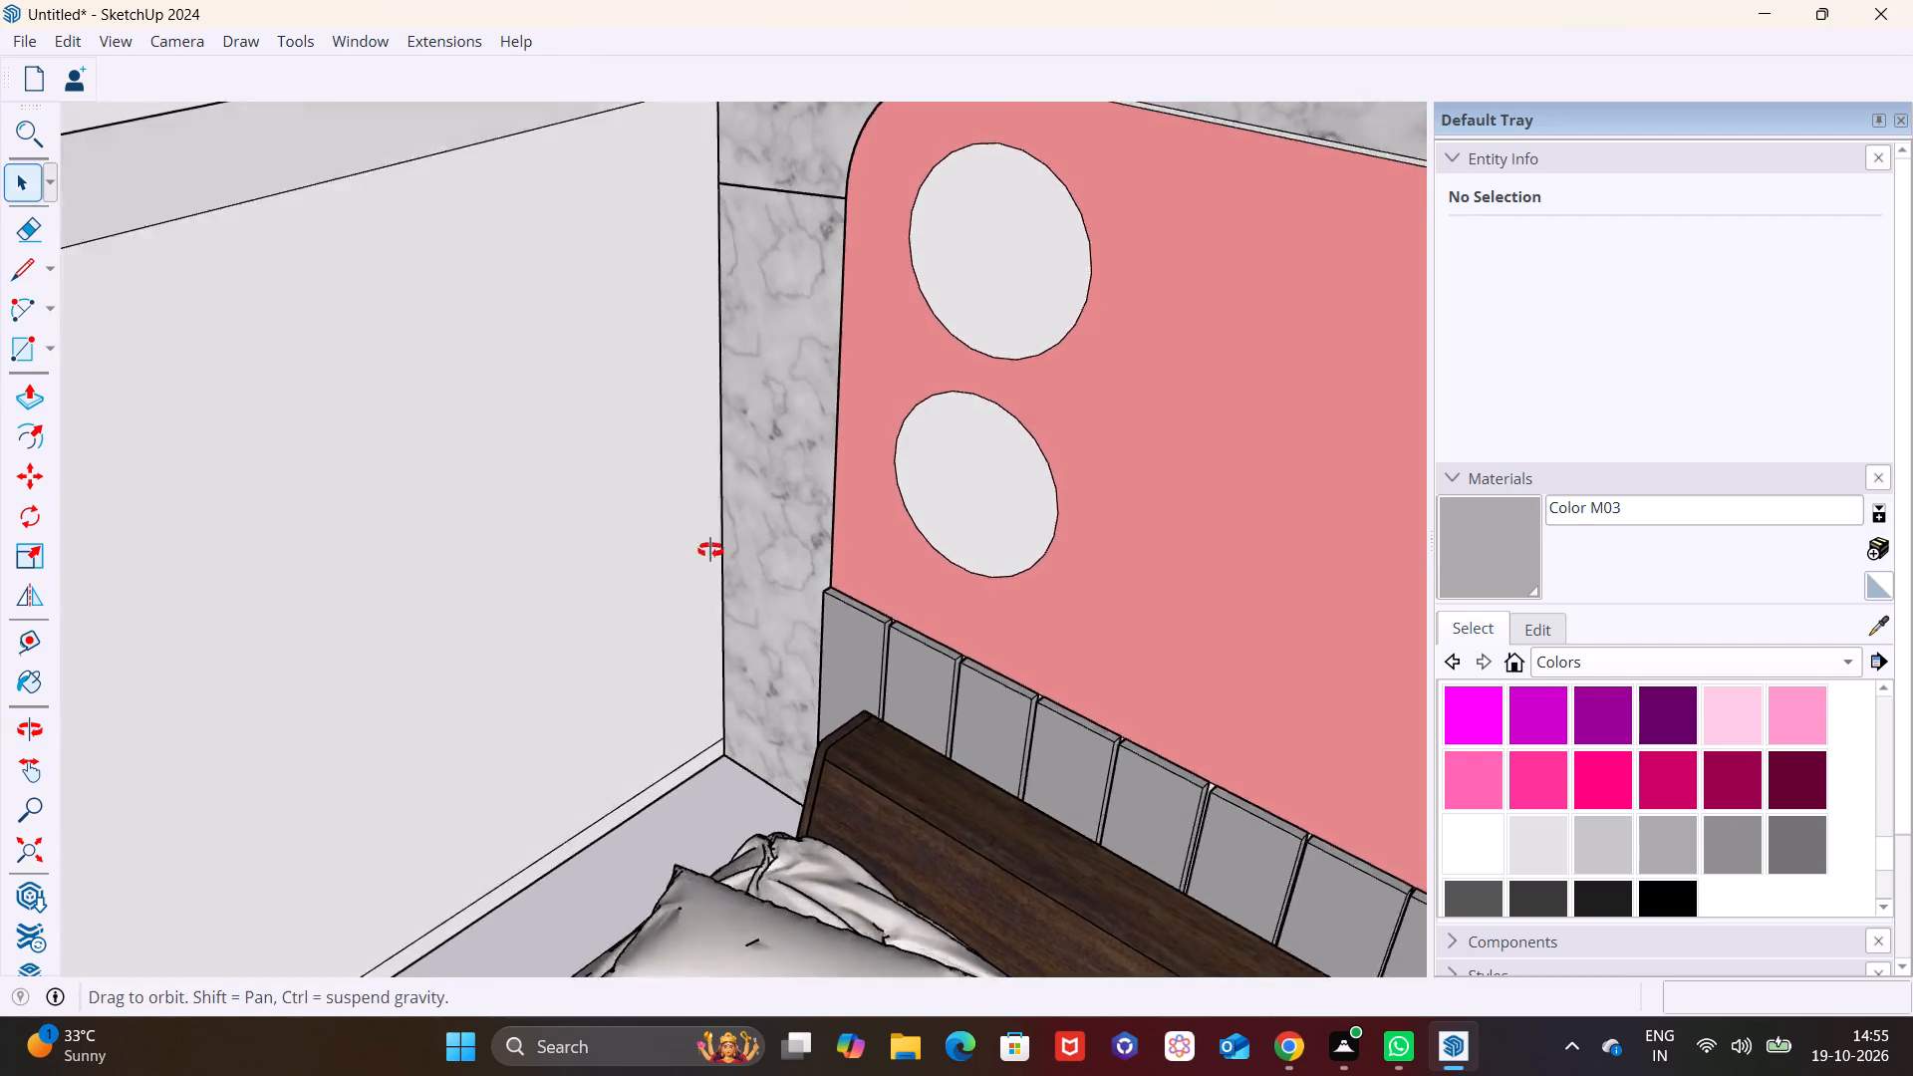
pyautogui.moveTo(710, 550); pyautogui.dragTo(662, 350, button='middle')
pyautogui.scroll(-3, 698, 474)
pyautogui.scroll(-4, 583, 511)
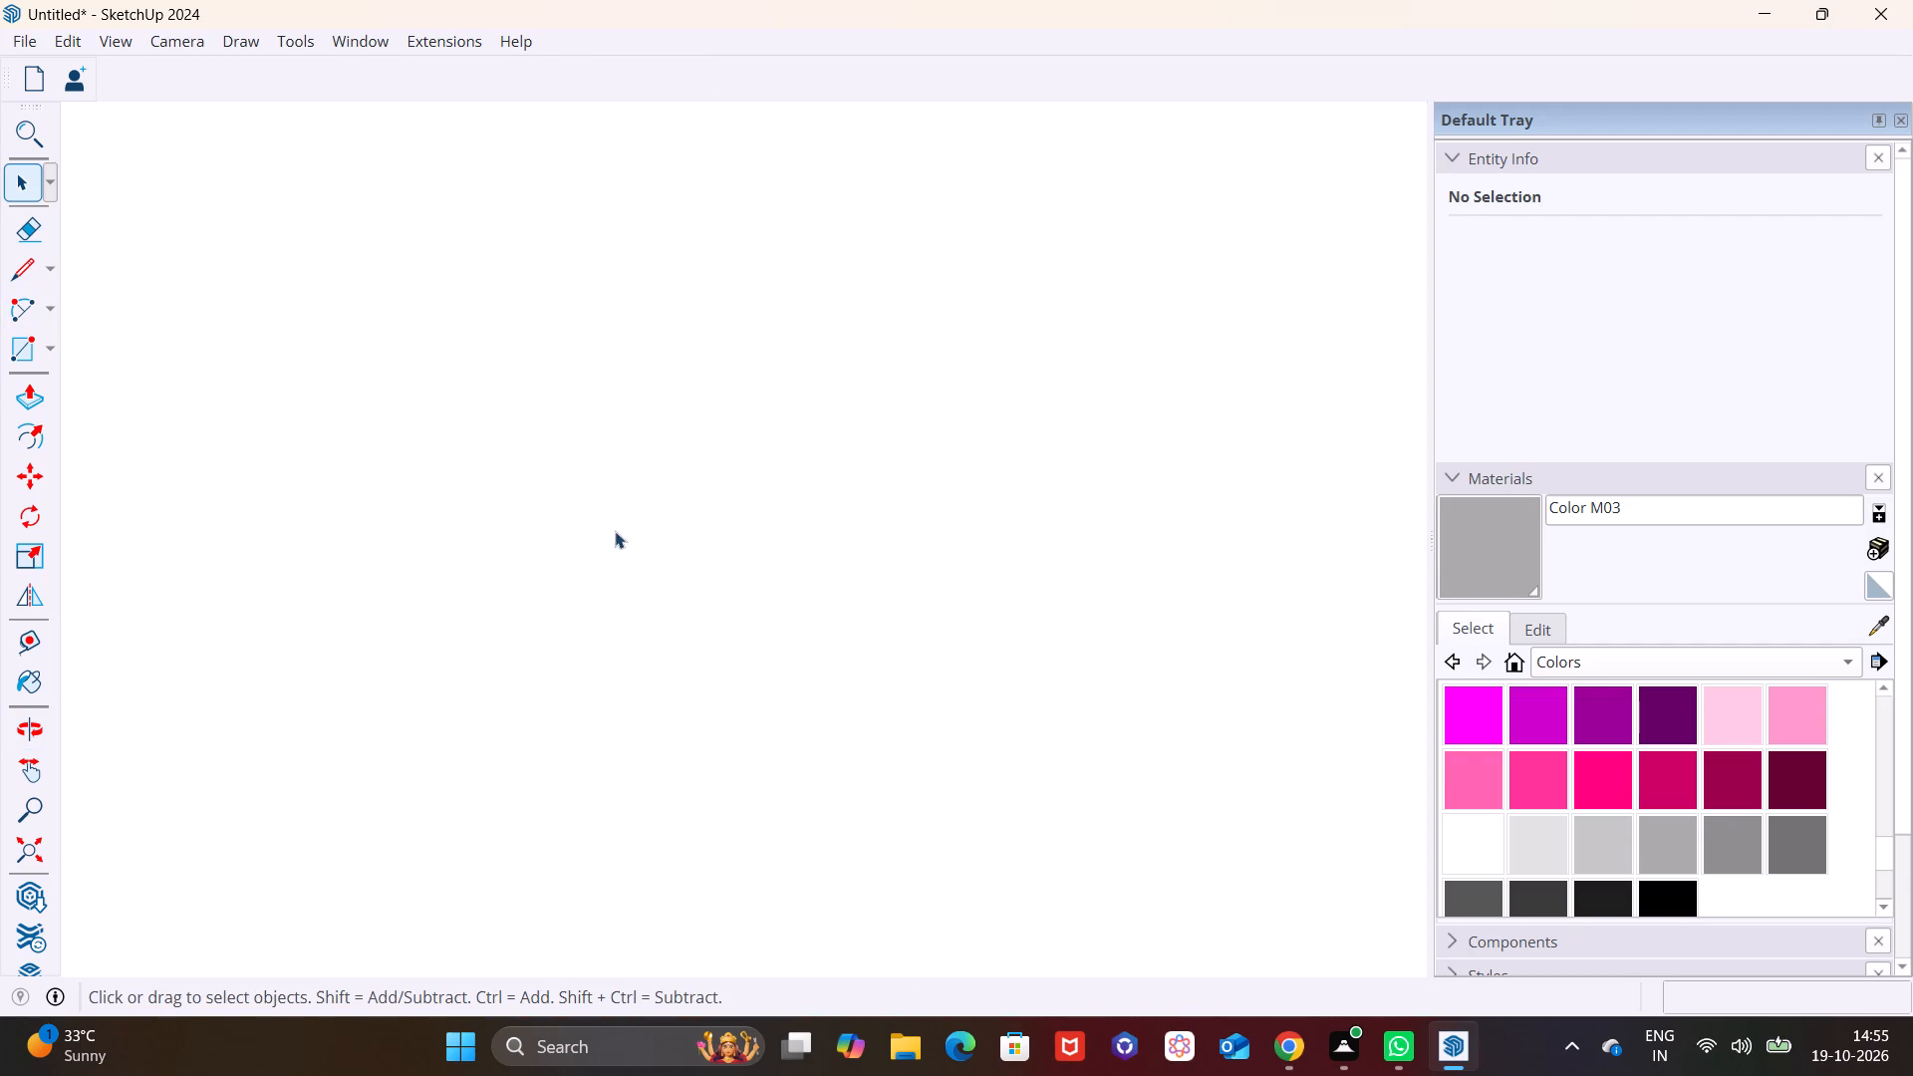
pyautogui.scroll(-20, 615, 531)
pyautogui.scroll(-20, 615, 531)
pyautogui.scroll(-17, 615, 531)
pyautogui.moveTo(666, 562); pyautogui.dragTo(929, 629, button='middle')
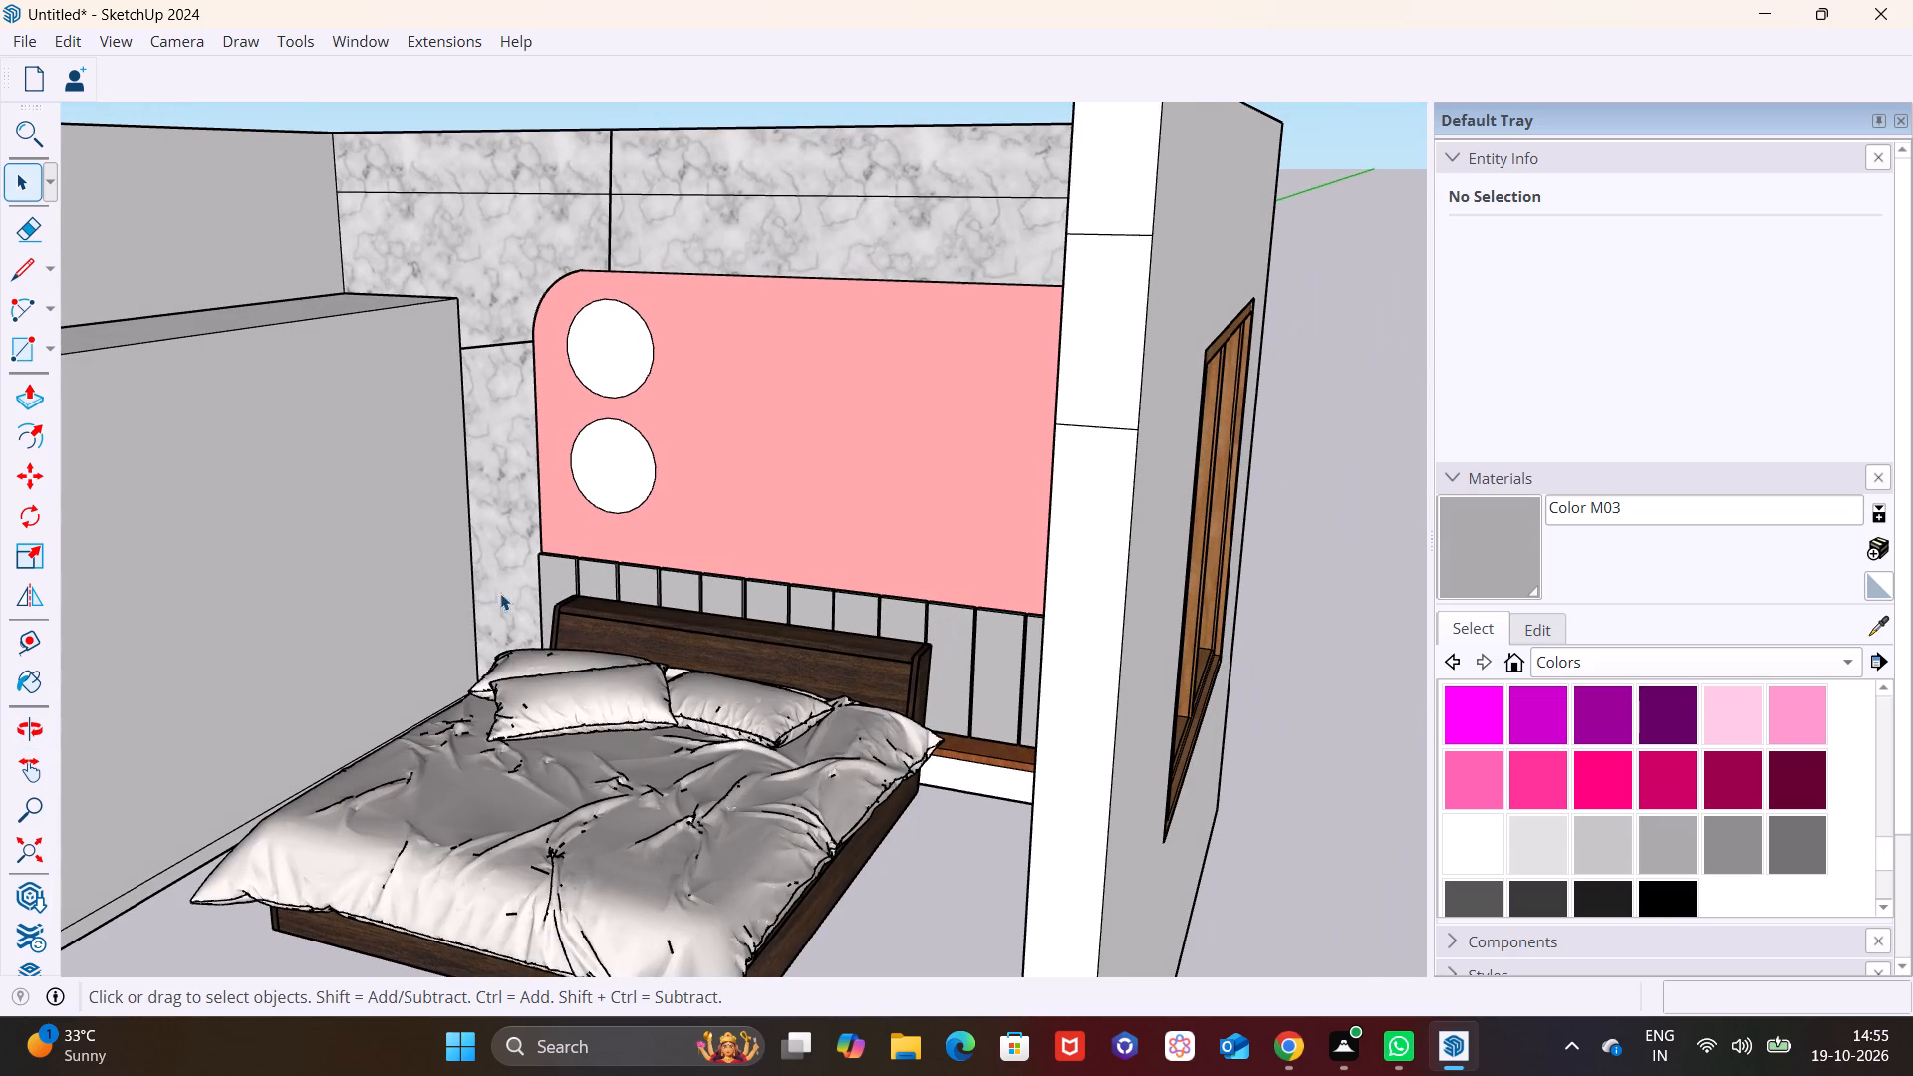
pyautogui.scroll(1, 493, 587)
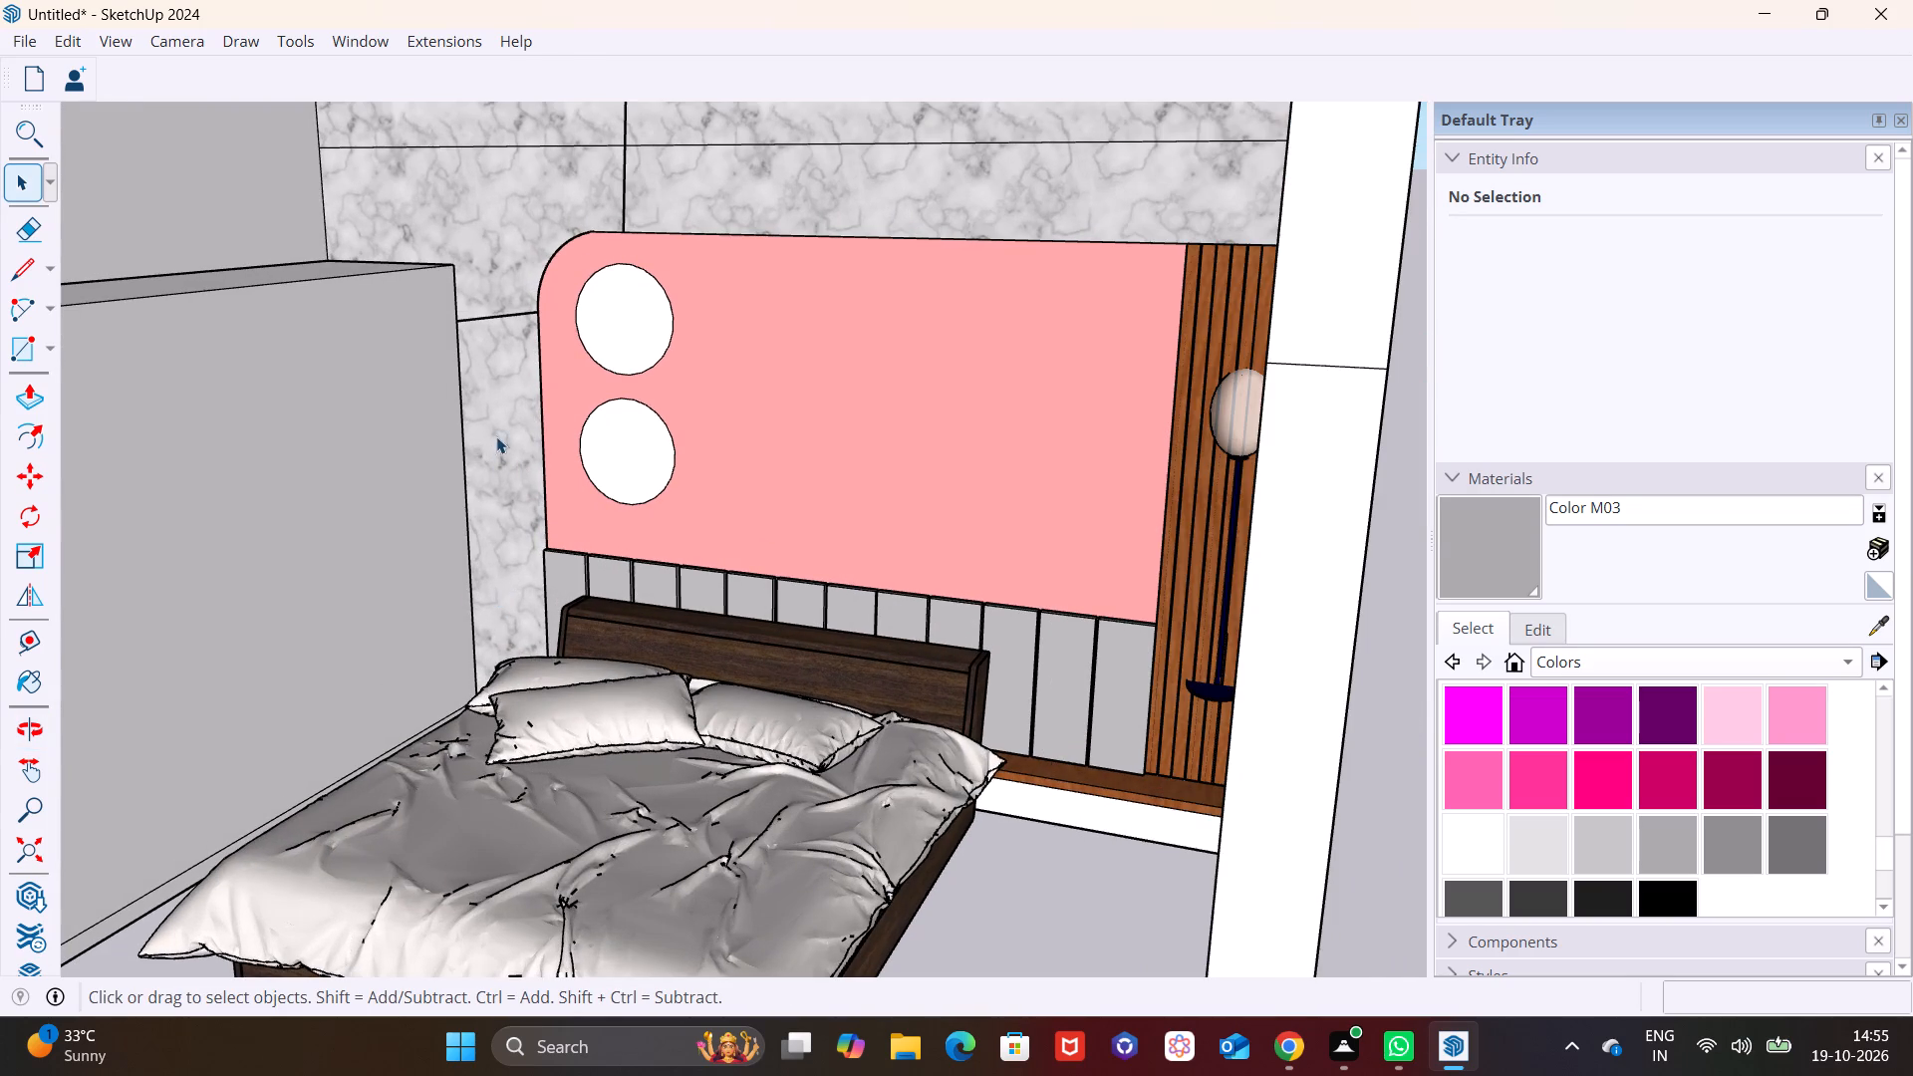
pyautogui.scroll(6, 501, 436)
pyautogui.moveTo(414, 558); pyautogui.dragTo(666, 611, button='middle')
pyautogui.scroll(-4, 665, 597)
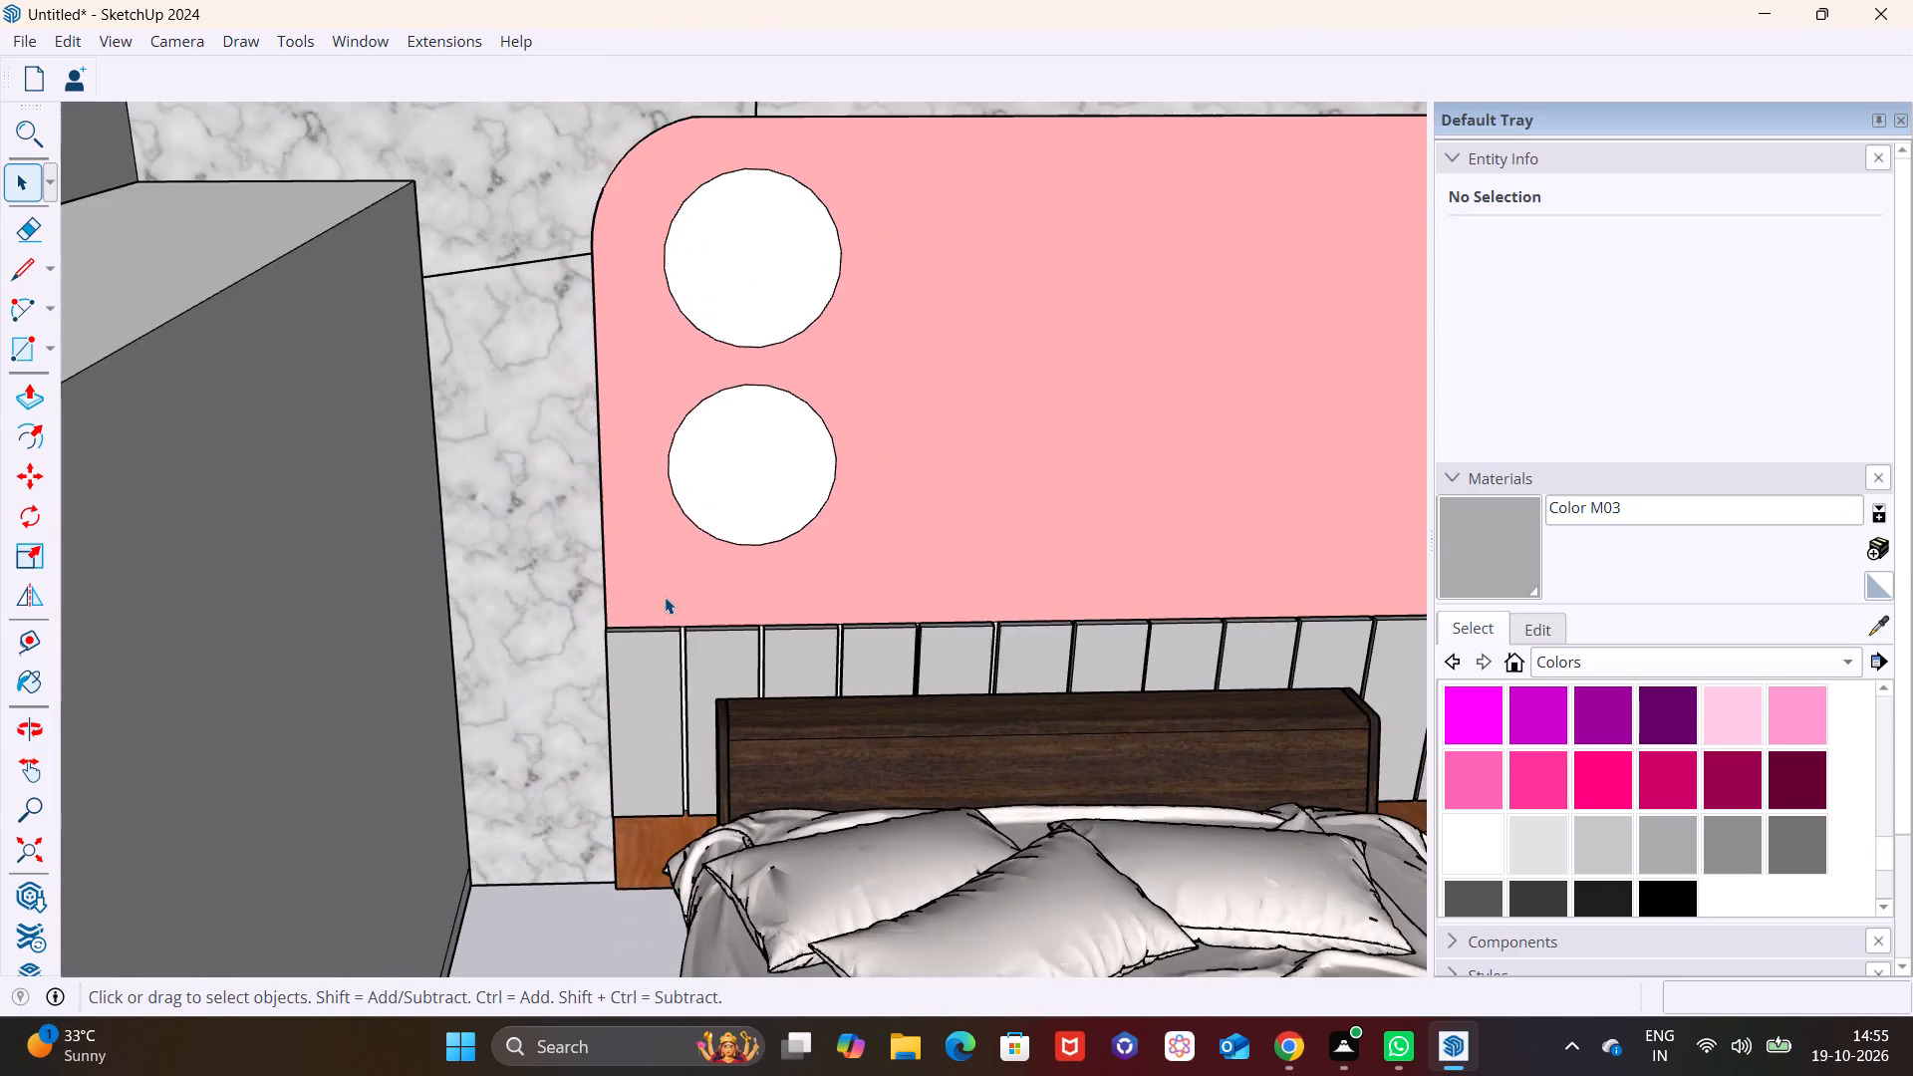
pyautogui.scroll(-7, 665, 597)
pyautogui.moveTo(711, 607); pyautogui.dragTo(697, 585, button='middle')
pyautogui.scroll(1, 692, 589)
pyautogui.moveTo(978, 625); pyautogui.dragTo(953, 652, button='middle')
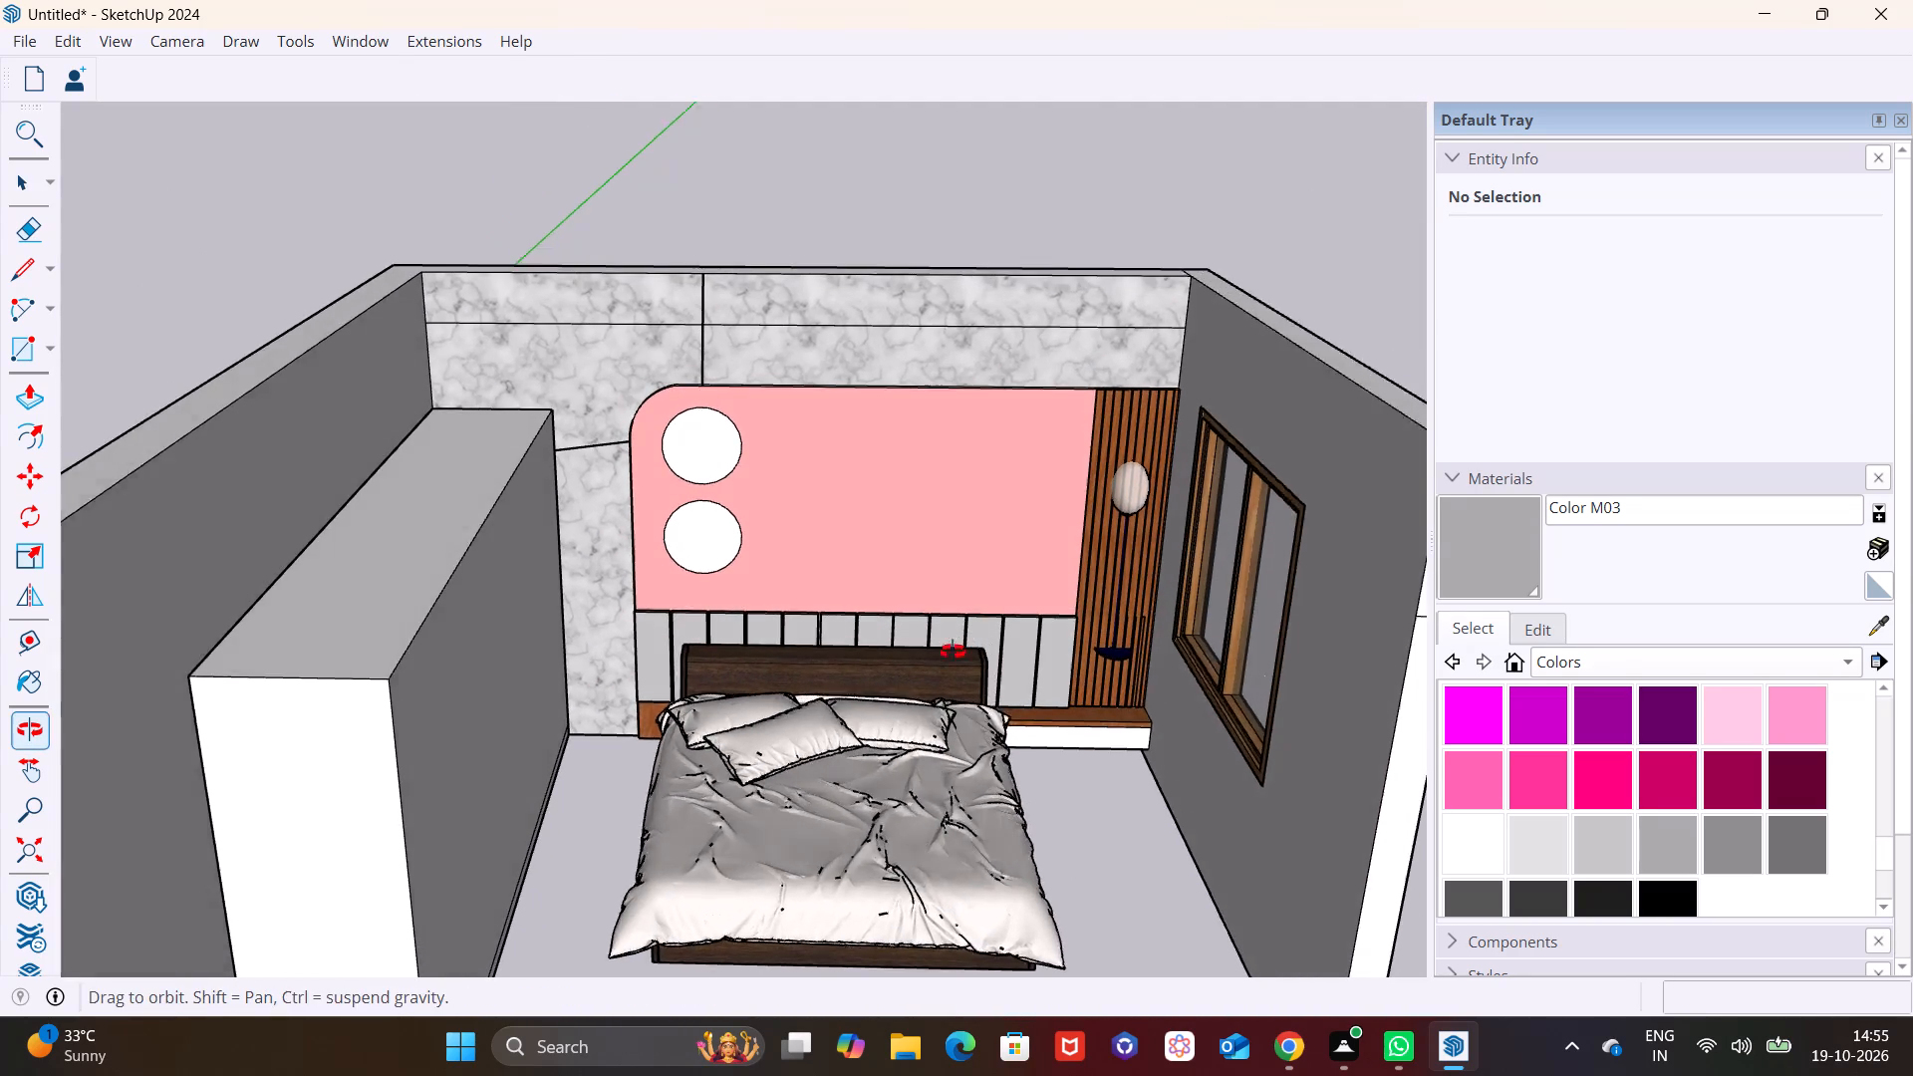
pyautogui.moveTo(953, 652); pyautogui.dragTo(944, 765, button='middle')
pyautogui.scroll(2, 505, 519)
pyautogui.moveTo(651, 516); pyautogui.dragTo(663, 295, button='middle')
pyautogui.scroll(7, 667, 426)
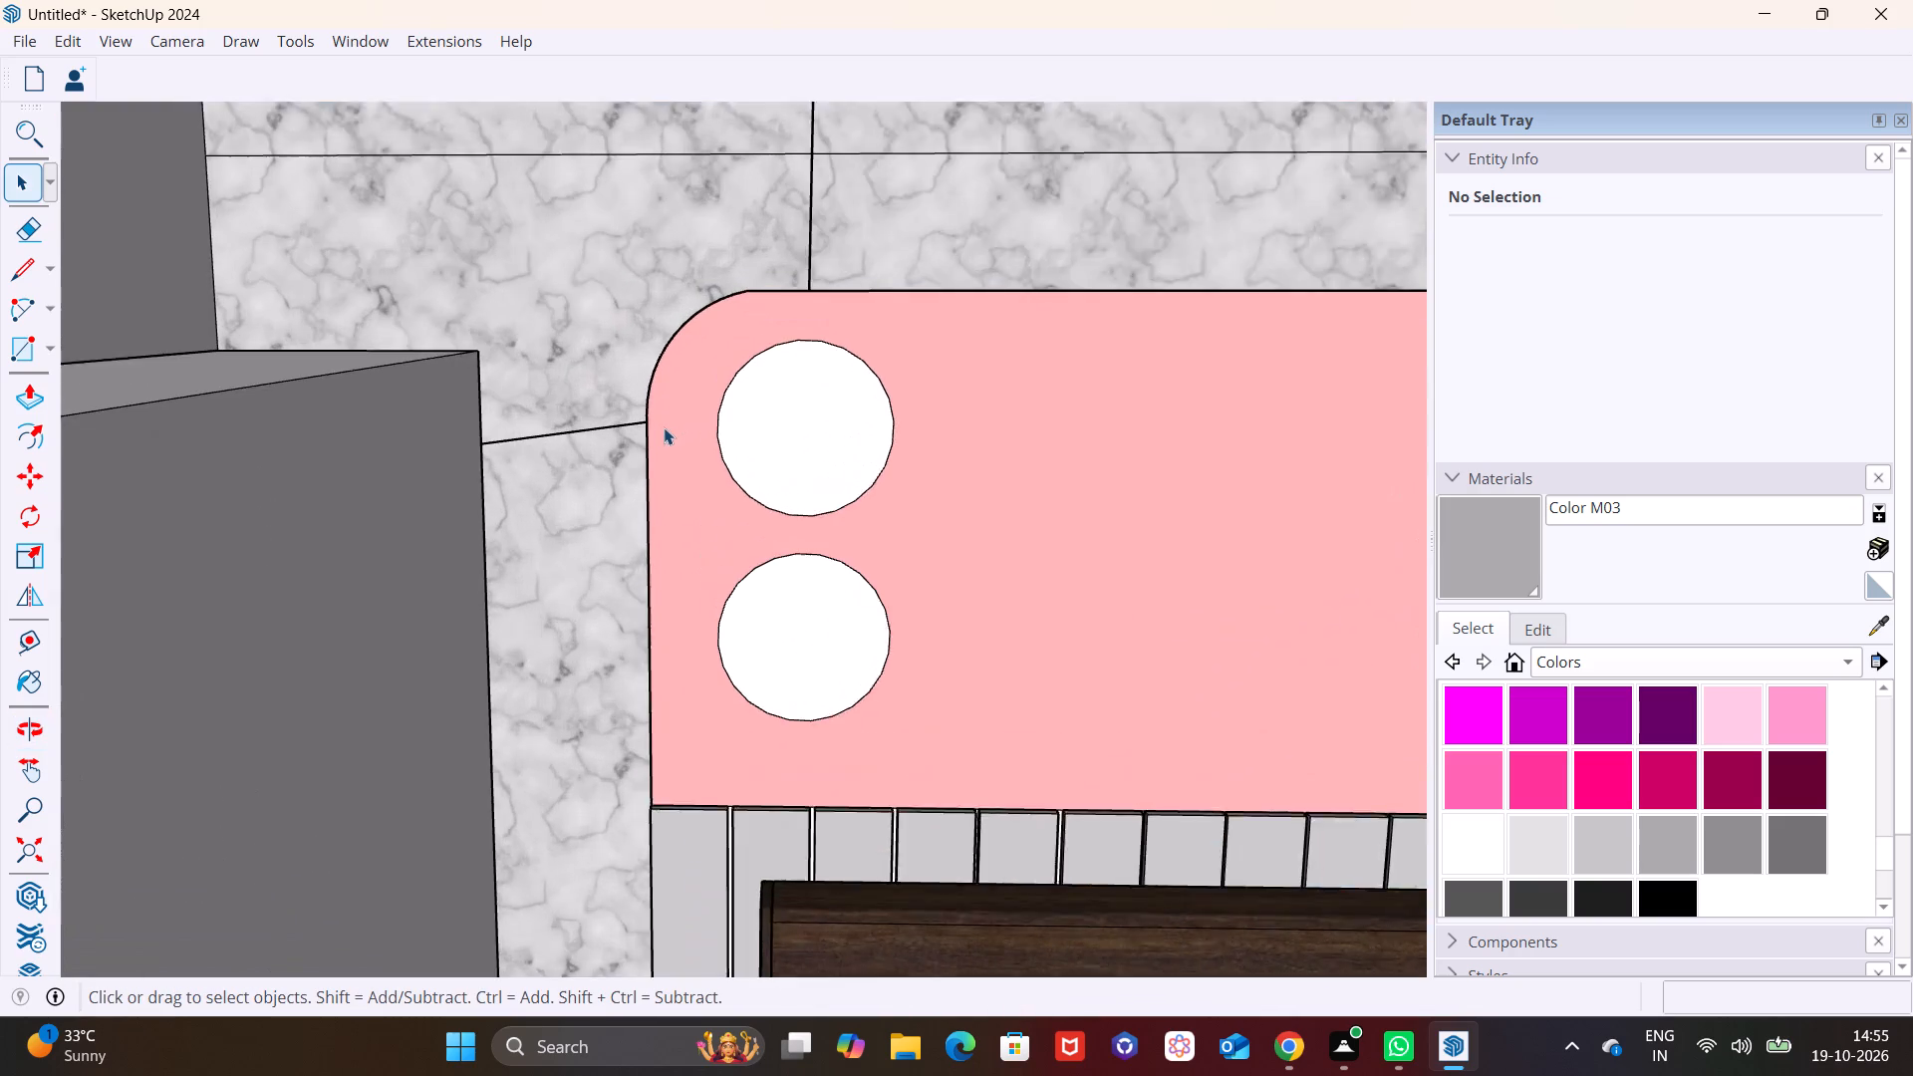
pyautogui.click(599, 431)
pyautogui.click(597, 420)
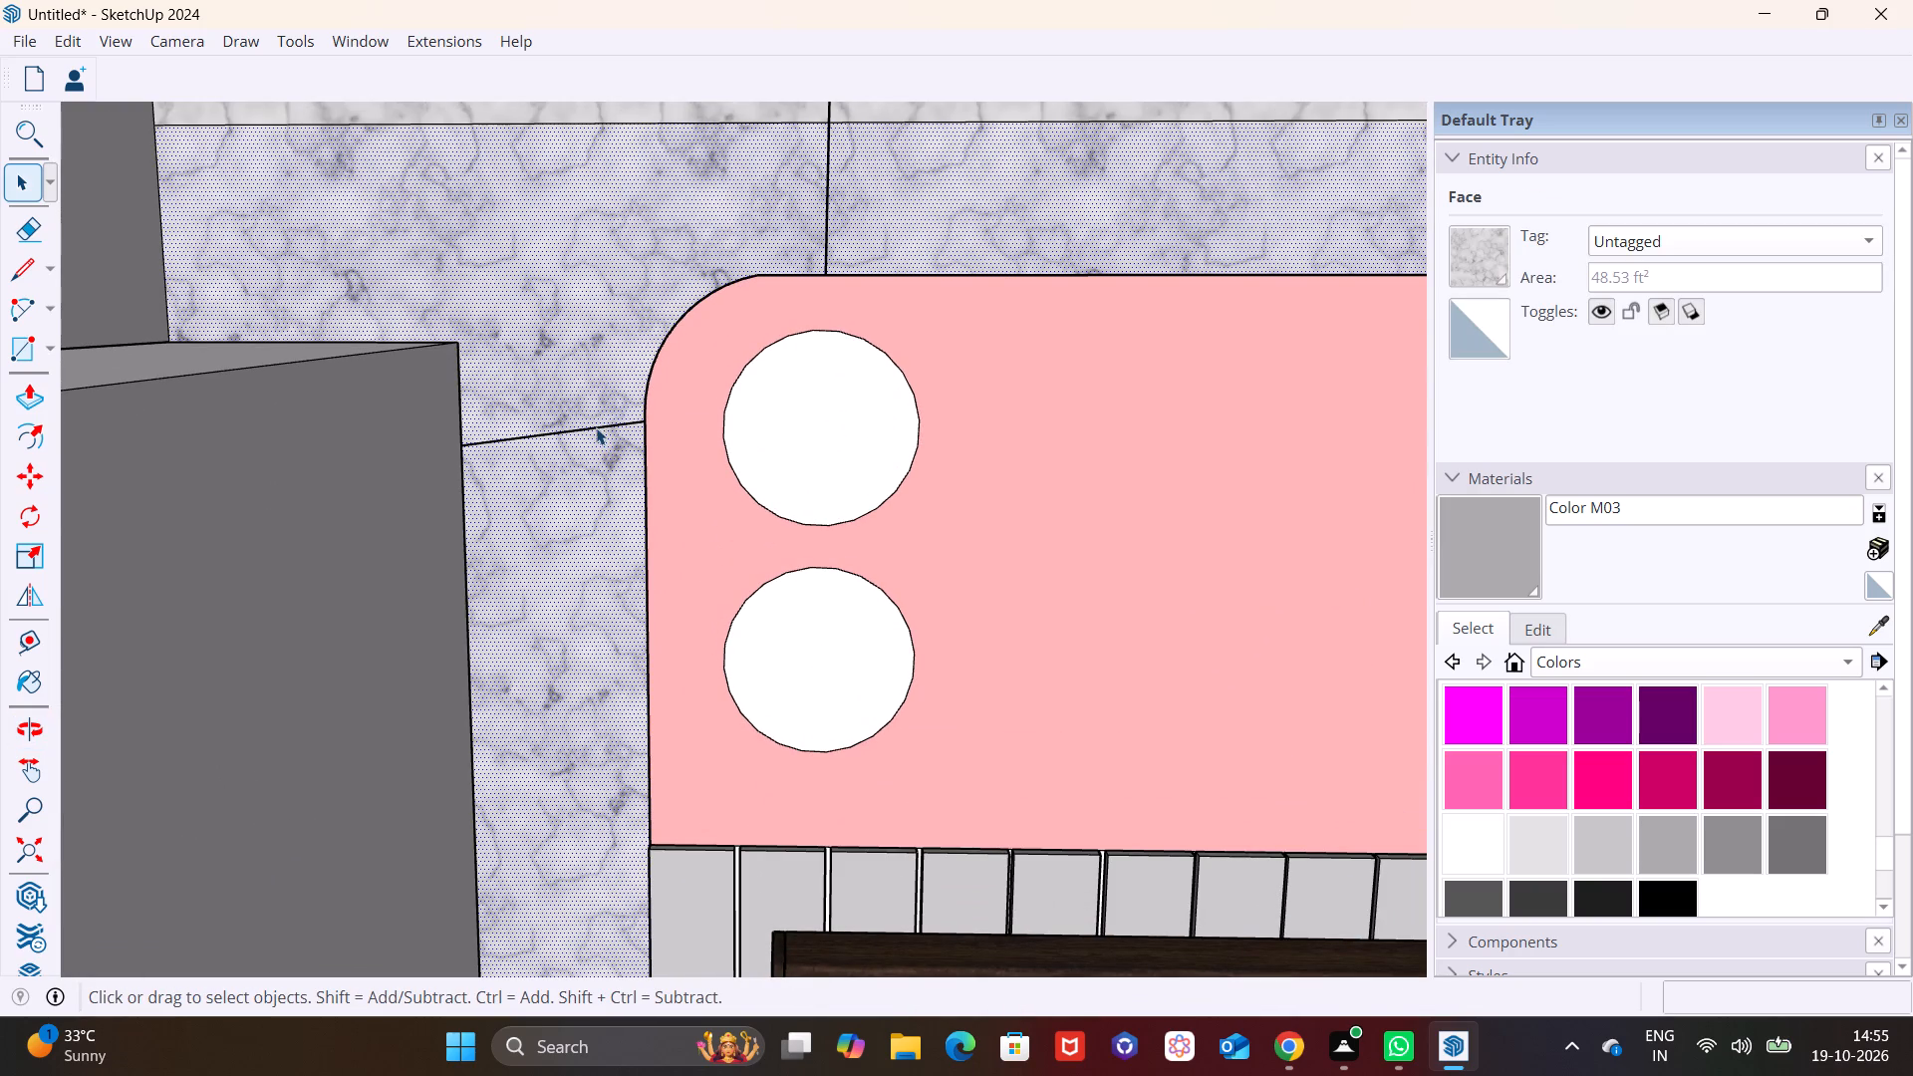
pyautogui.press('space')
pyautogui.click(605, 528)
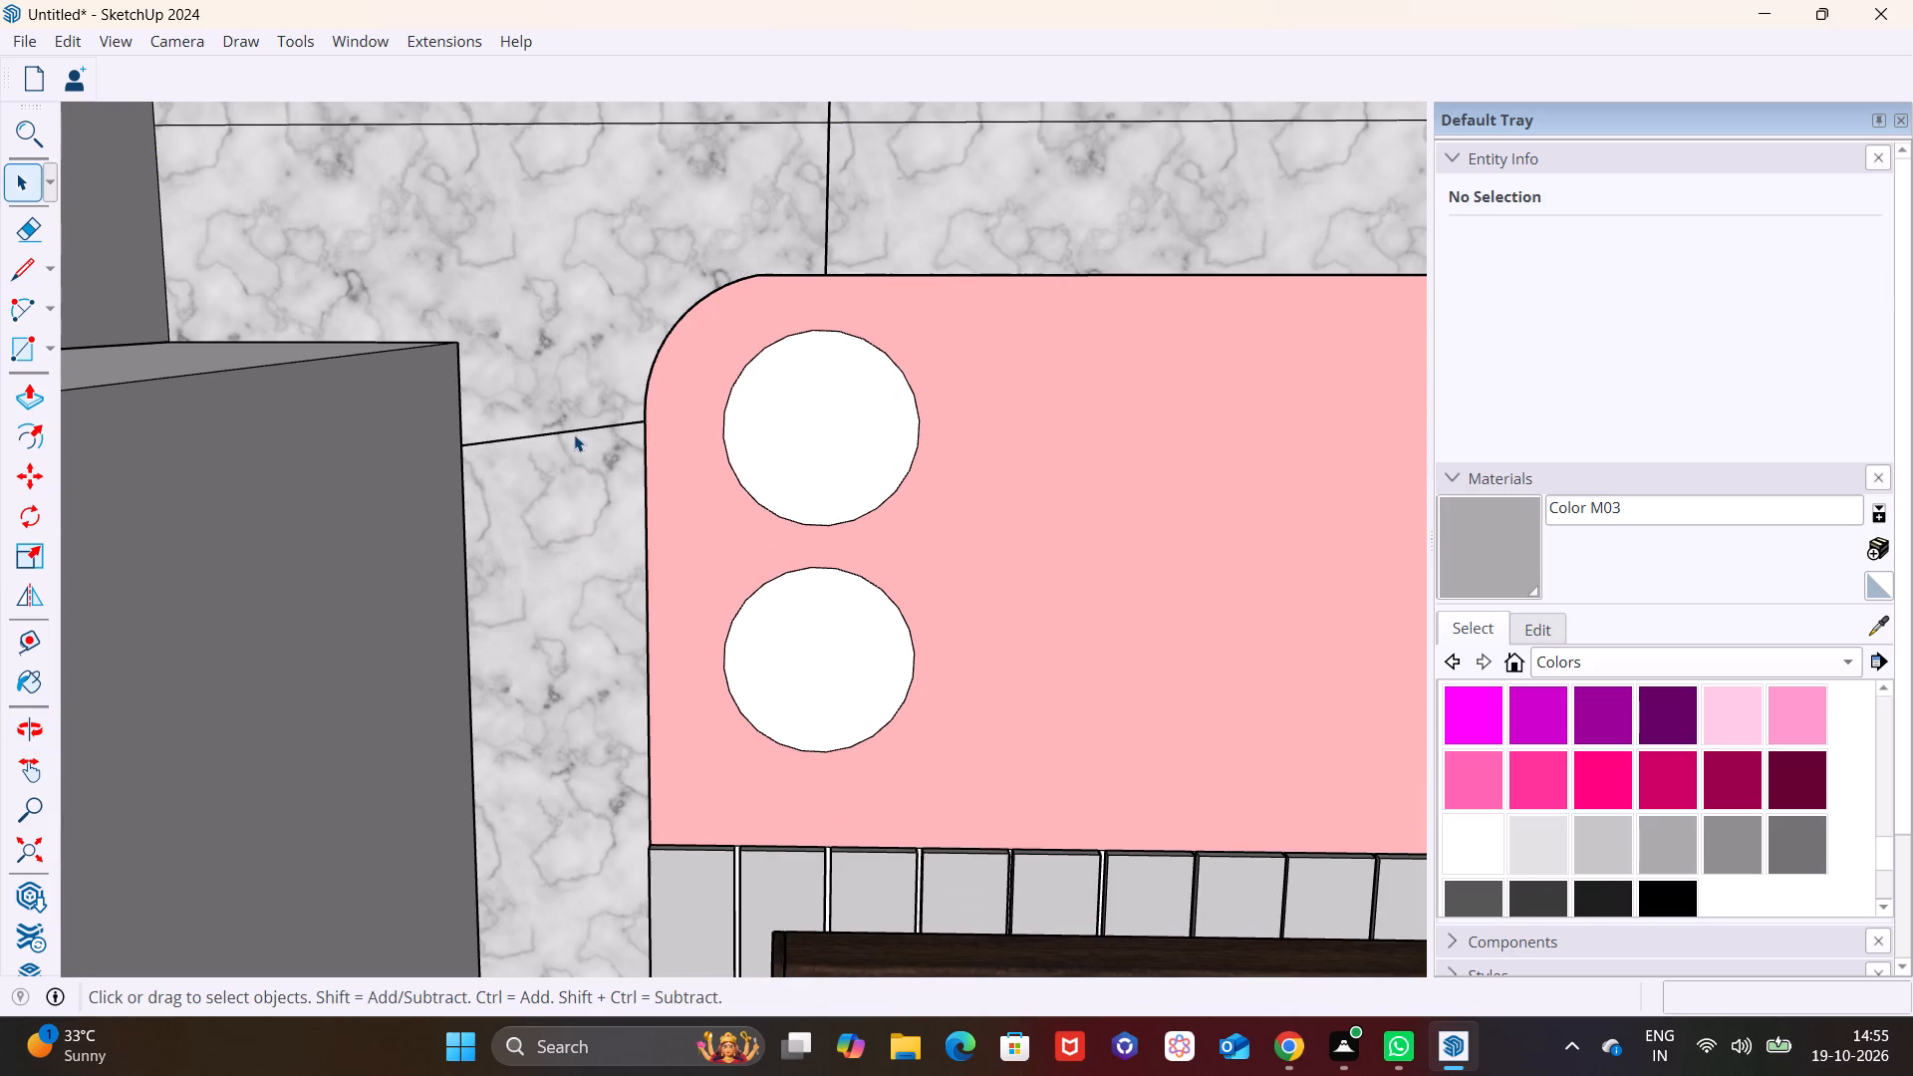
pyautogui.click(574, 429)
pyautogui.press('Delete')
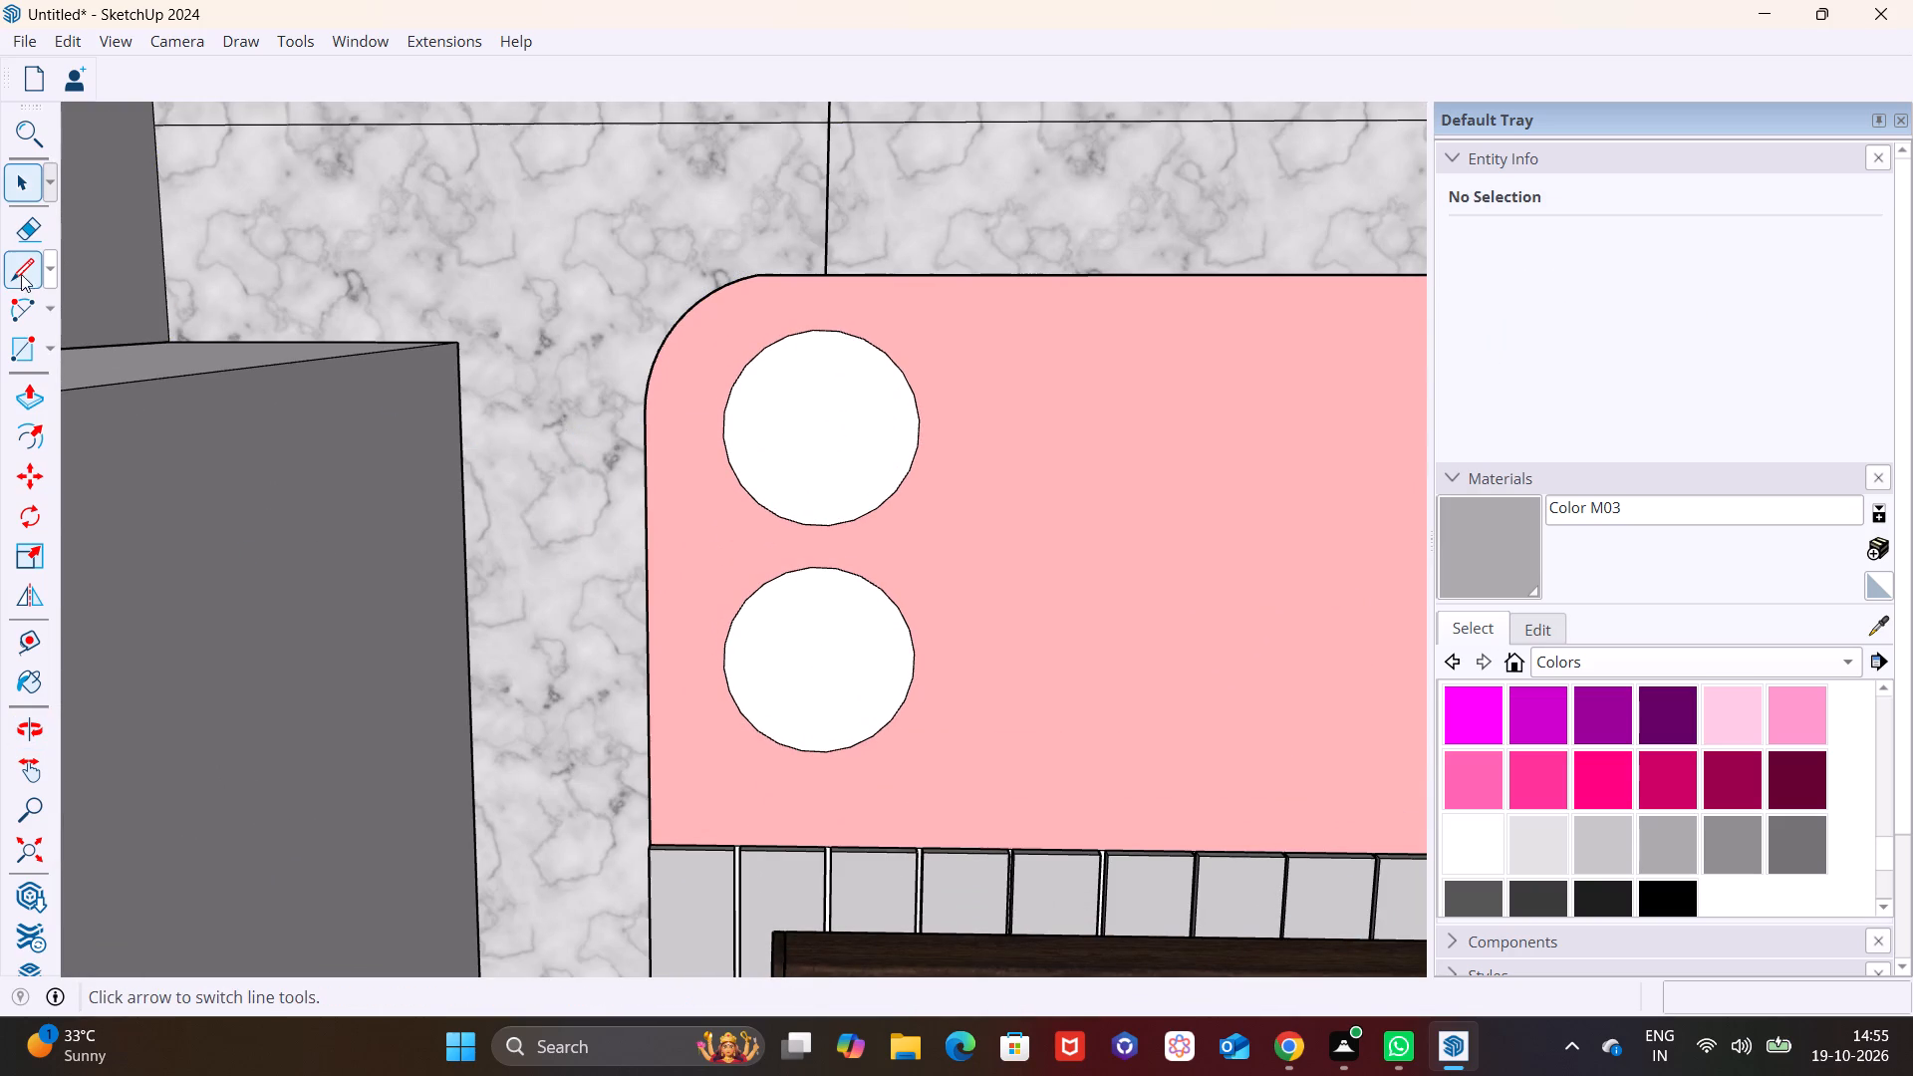
# Draw a level line about 1' 6 1/2" long across the marble strip, from the block's edge to the pink panel's side.
pyautogui.click(21, 275)
pyautogui.scroll(-3, 545, 449)
pyautogui.moveTo(566, 445); pyautogui.dragTo(644, 512, button='middle')
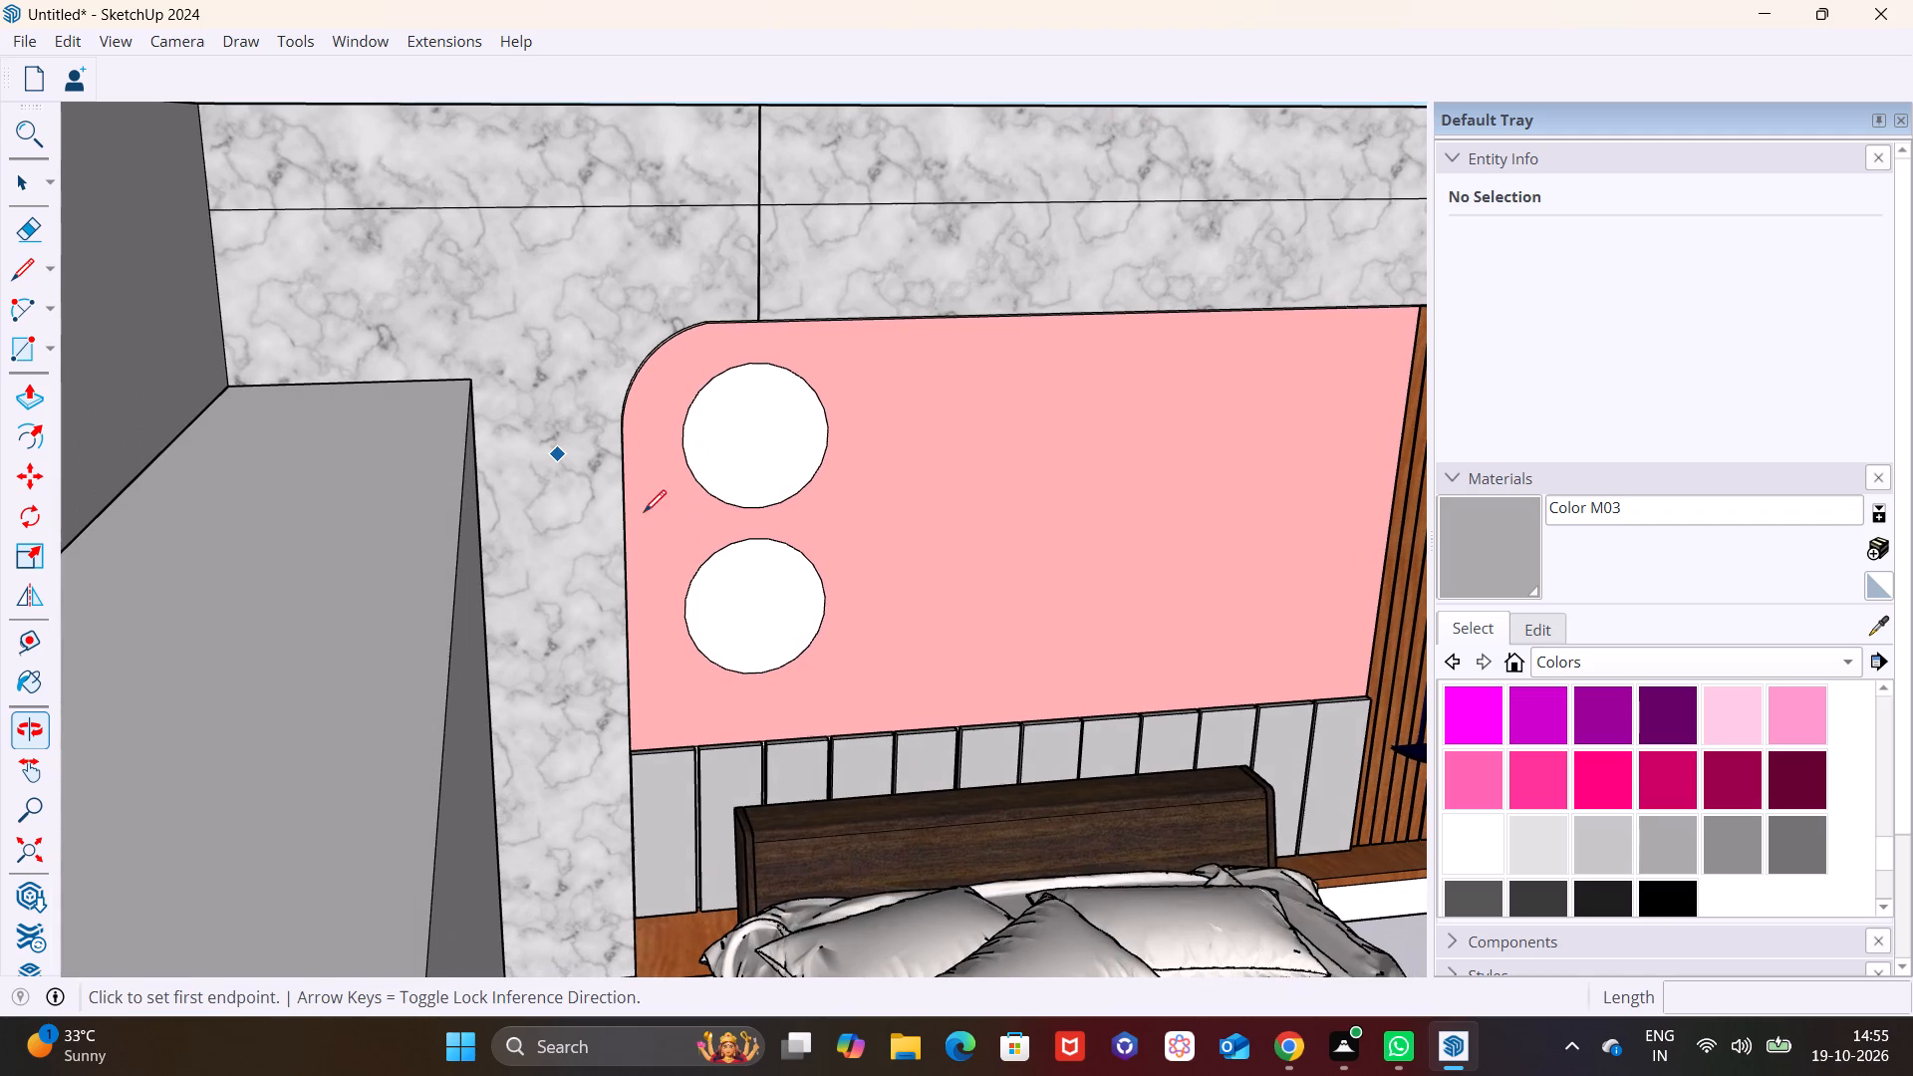
pyautogui.moveTo(644, 512); pyautogui.dragTo(677, 512, button='middle')
pyautogui.click(486, 517)
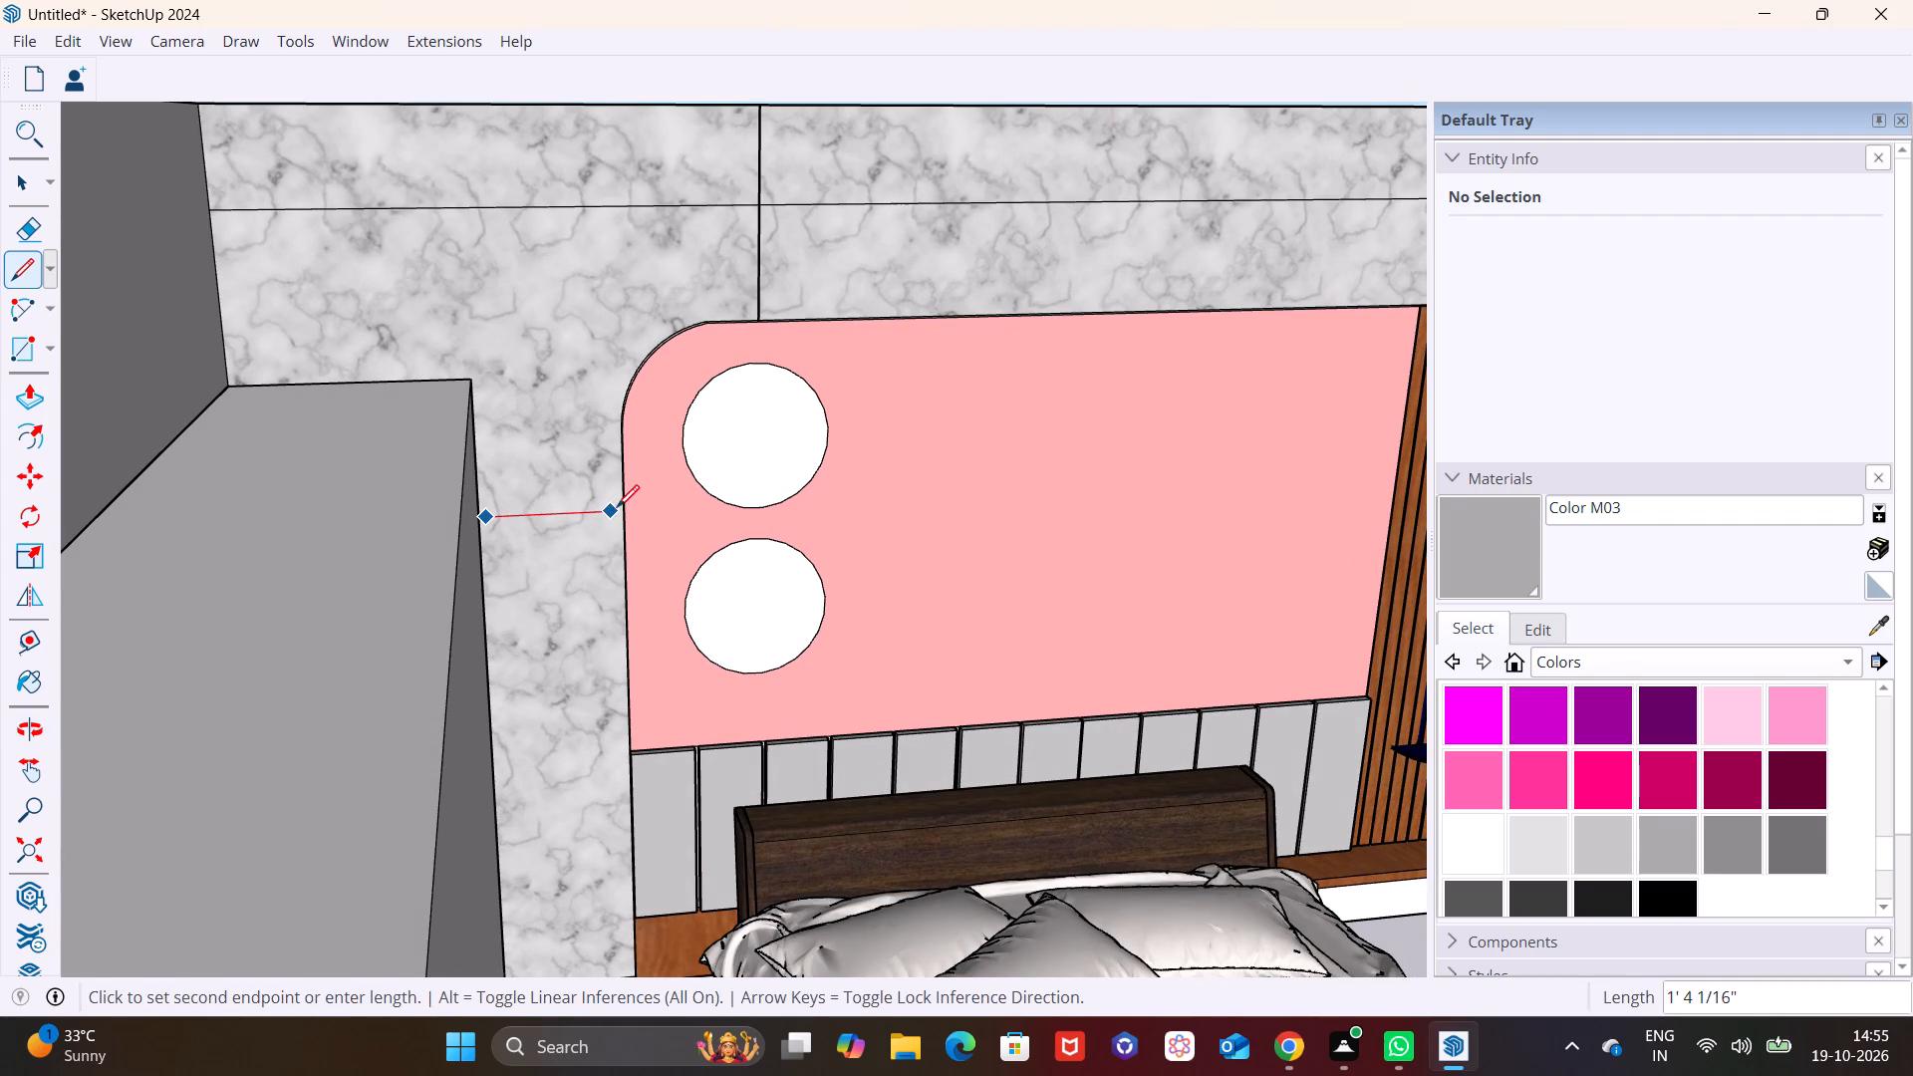
pyautogui.scroll(3, 620, 513)
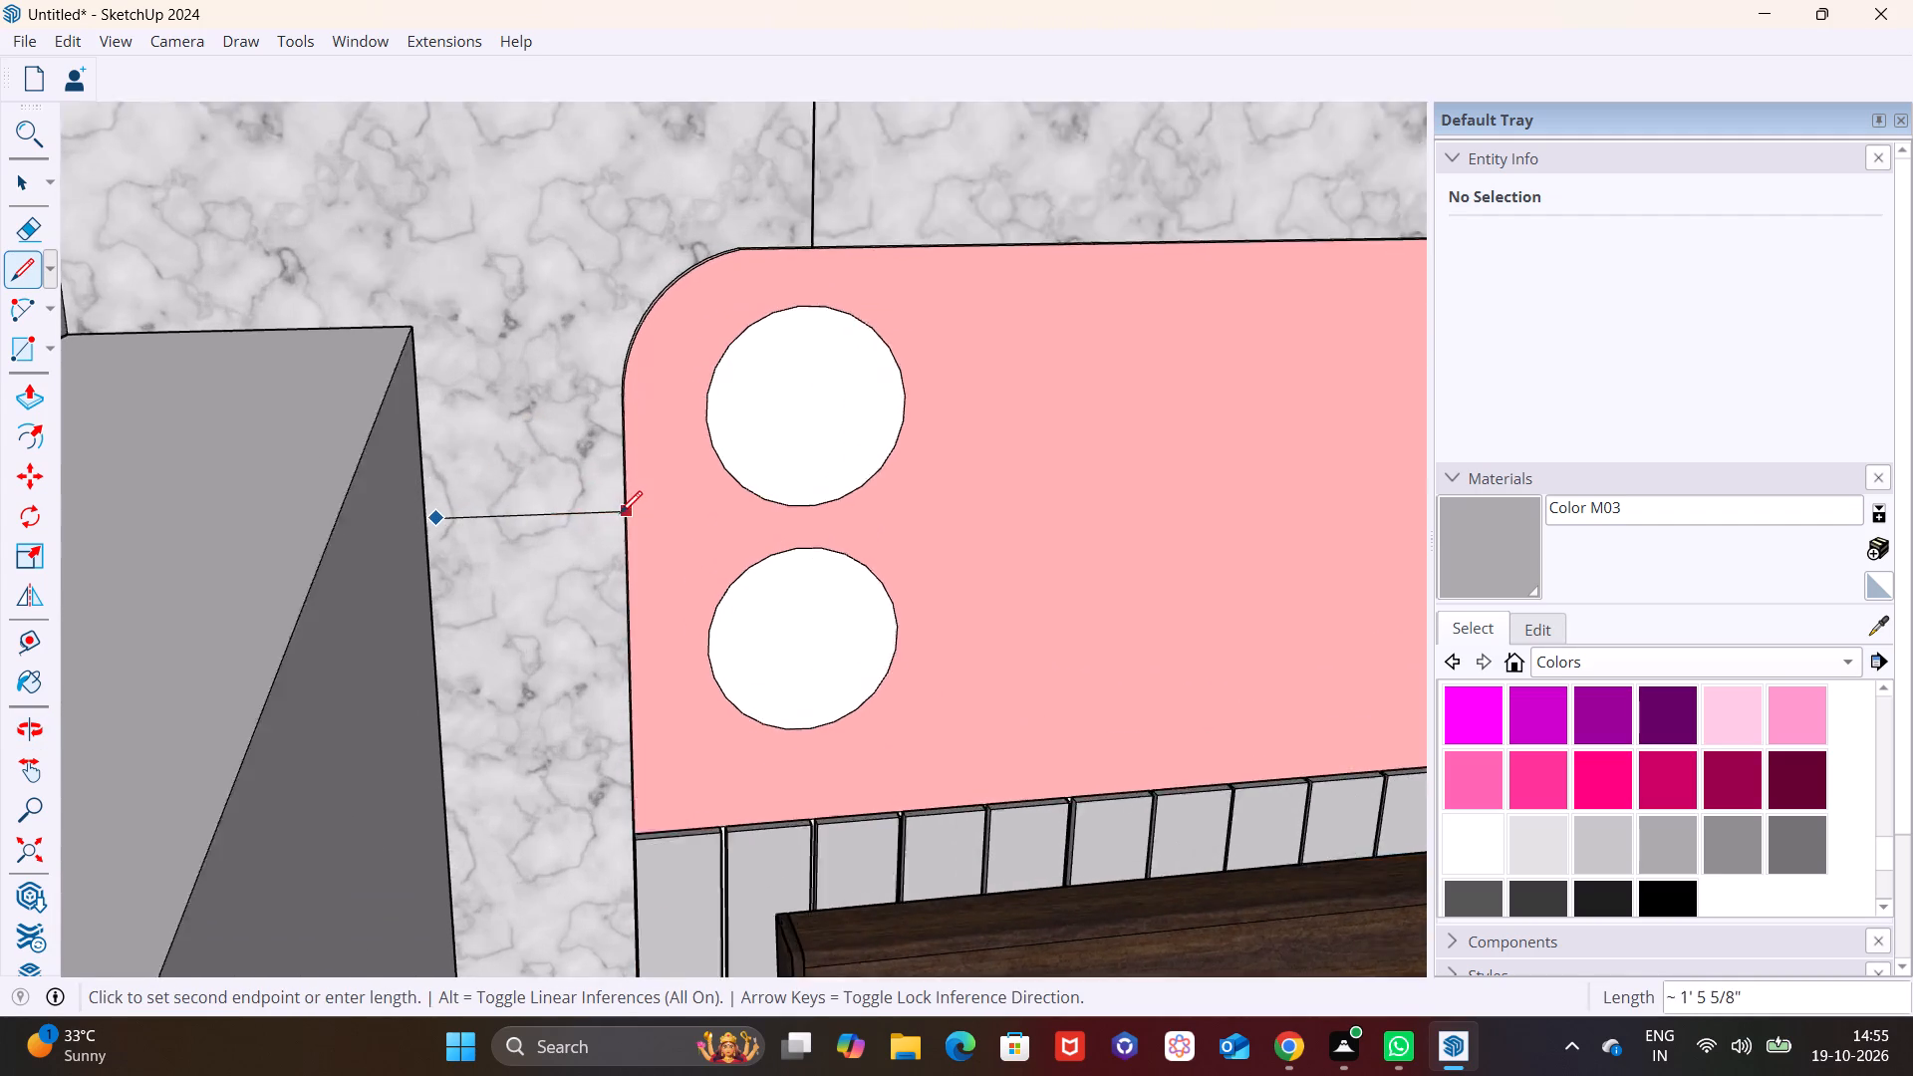
pyautogui.scroll(10, 620, 513)
pyautogui.press('Escape')
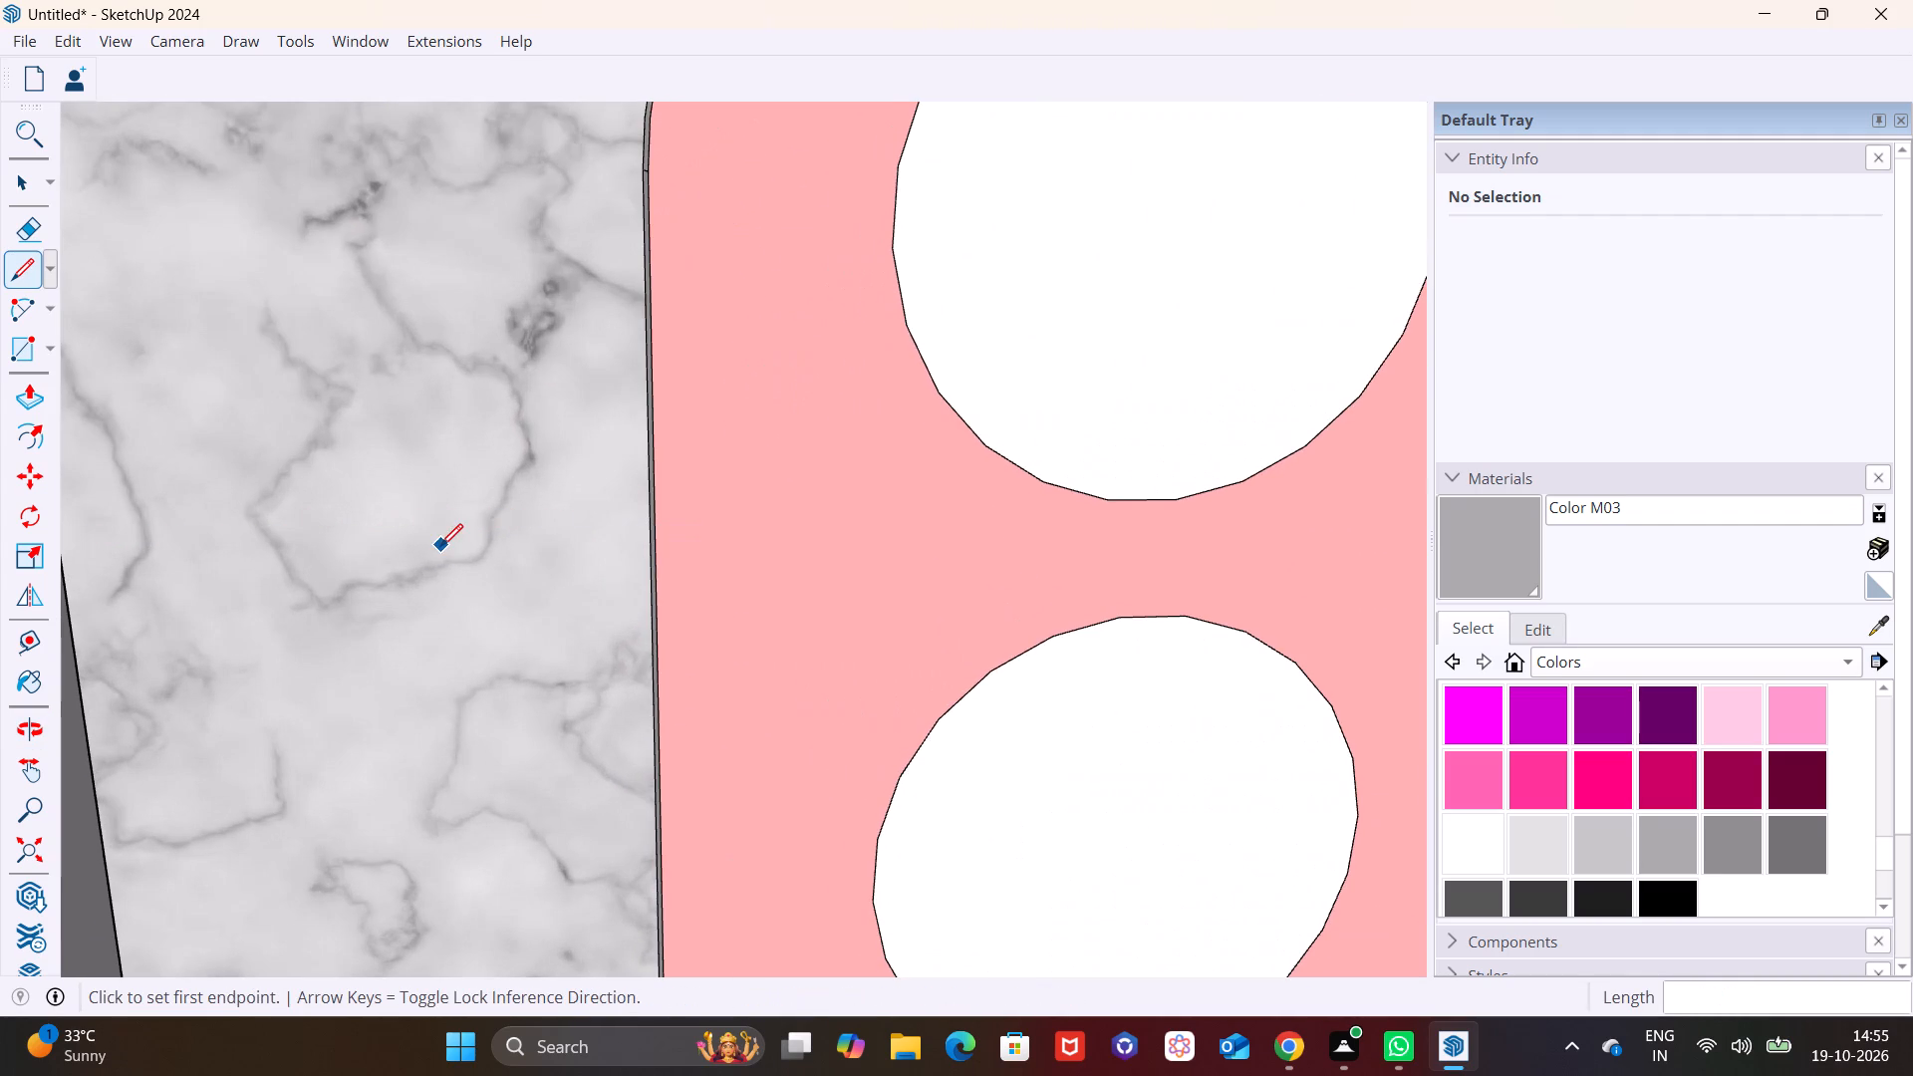
pyautogui.keyDown('shift'); pyautogui.moveTo(452, 547); pyautogui.dragTo(697, 544, button='middle'); pyautogui.keyUp('shift')
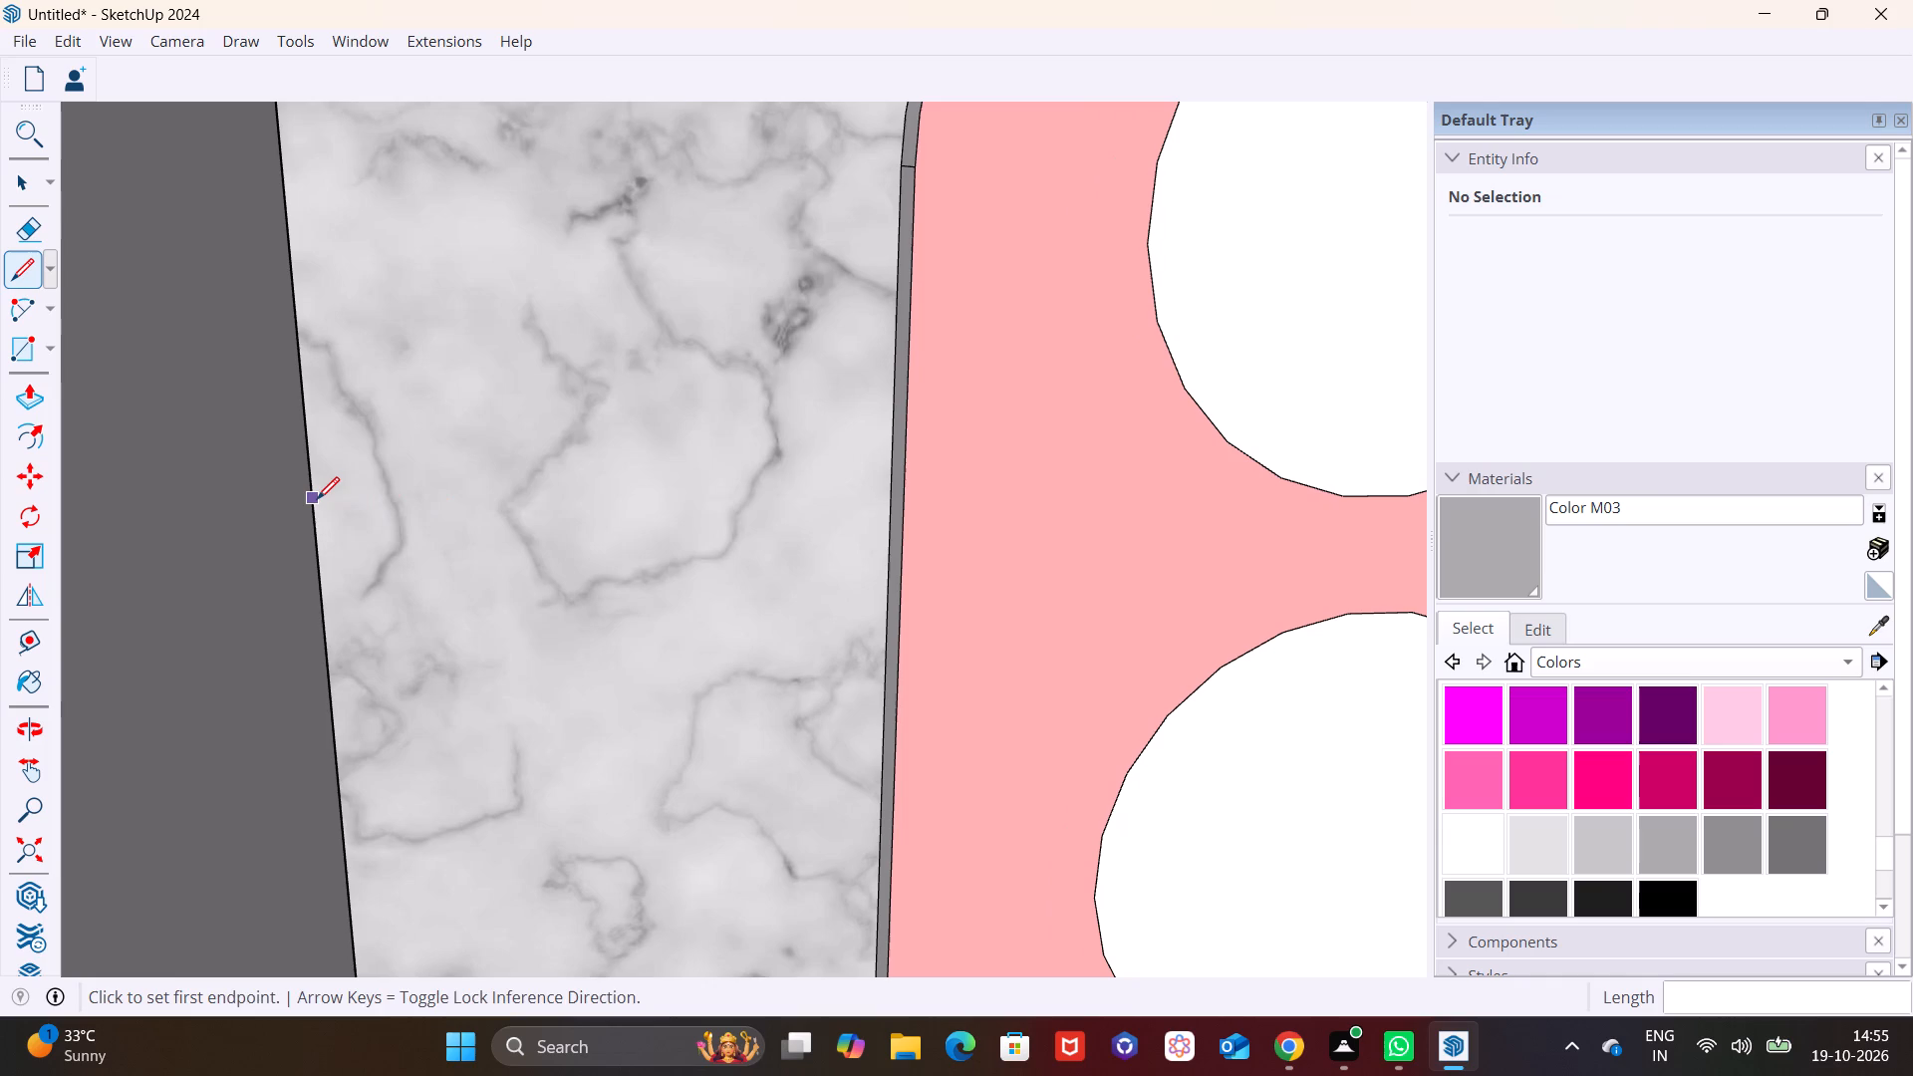
pyautogui.click(317, 499)
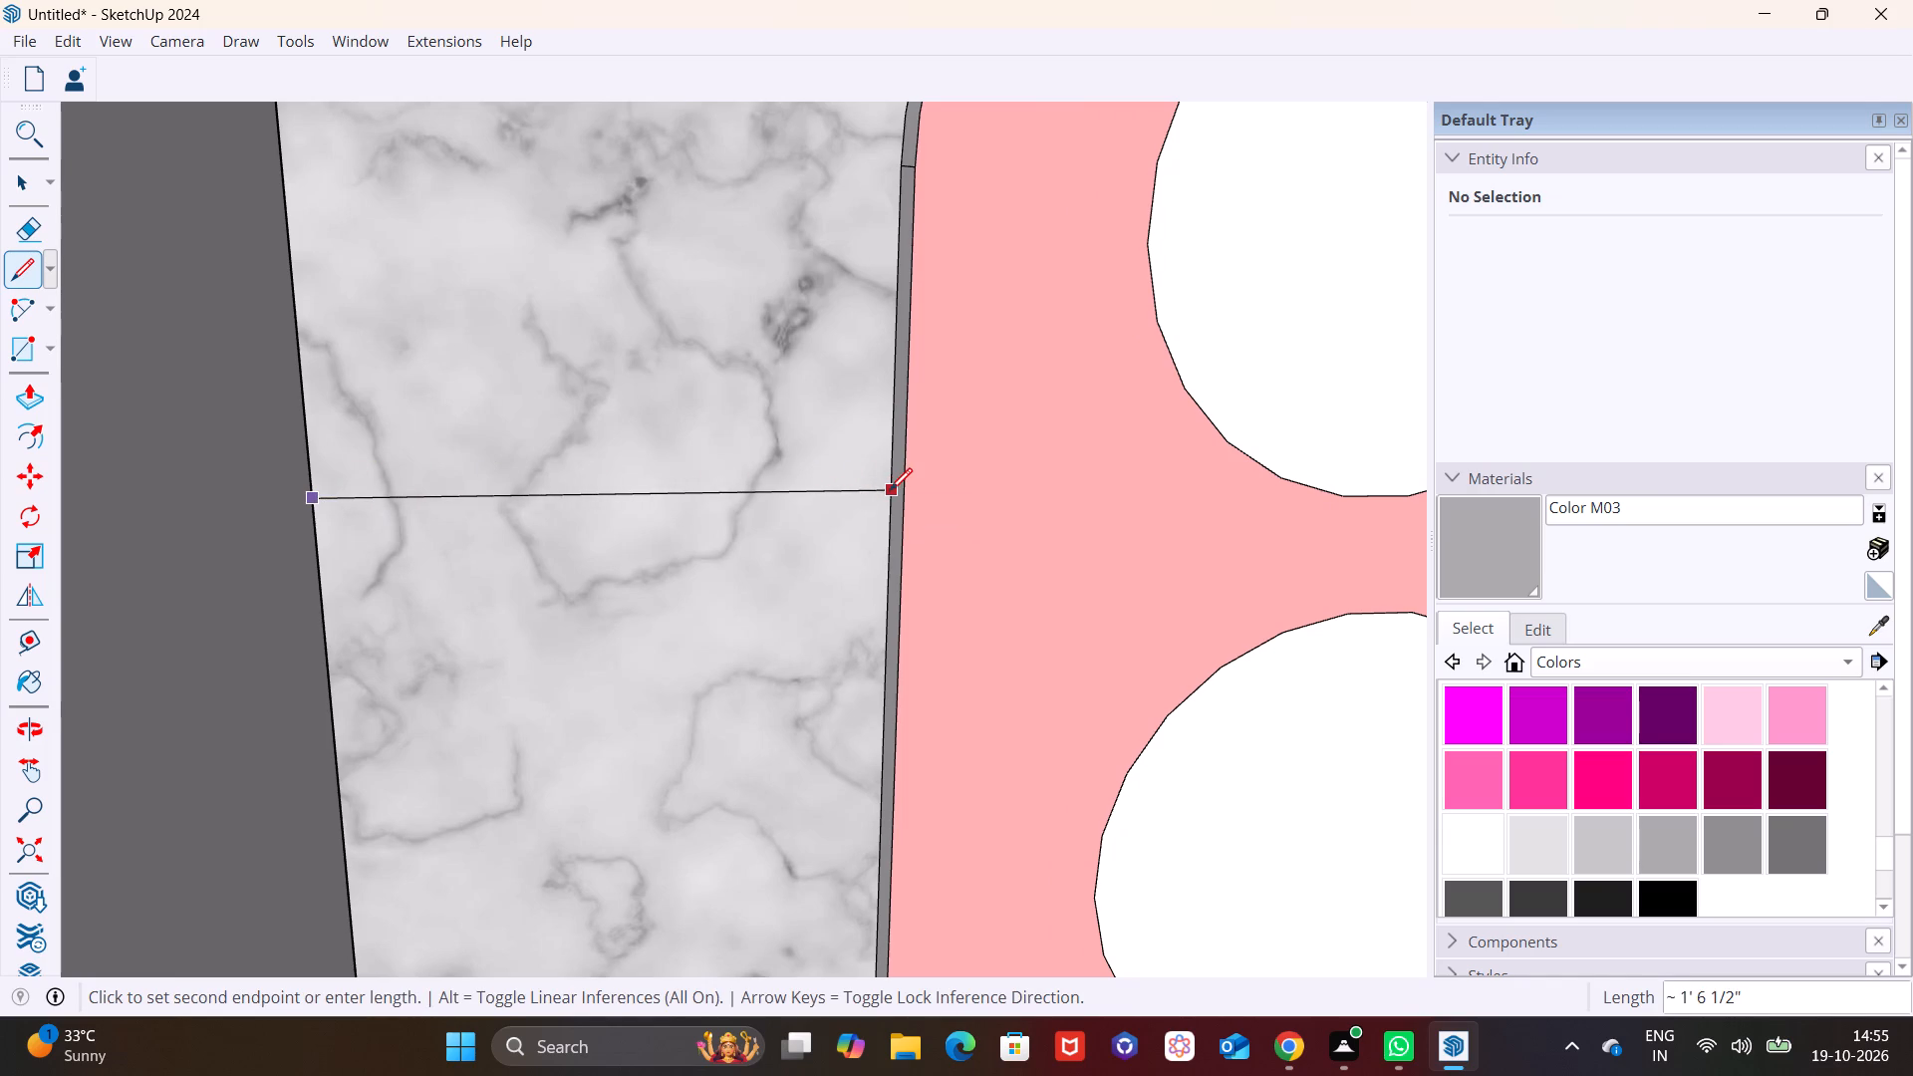
pyautogui.click(890, 490)
pyautogui.press('space')
# Draw a rectangle about 2' 8" by 7' on the block's front face, from its top corner beside the marble wall to the base line.
pyautogui.scroll(-14, 700, 504)
pyautogui.moveTo(701, 587); pyautogui.dragTo(536, 432, button='middle')
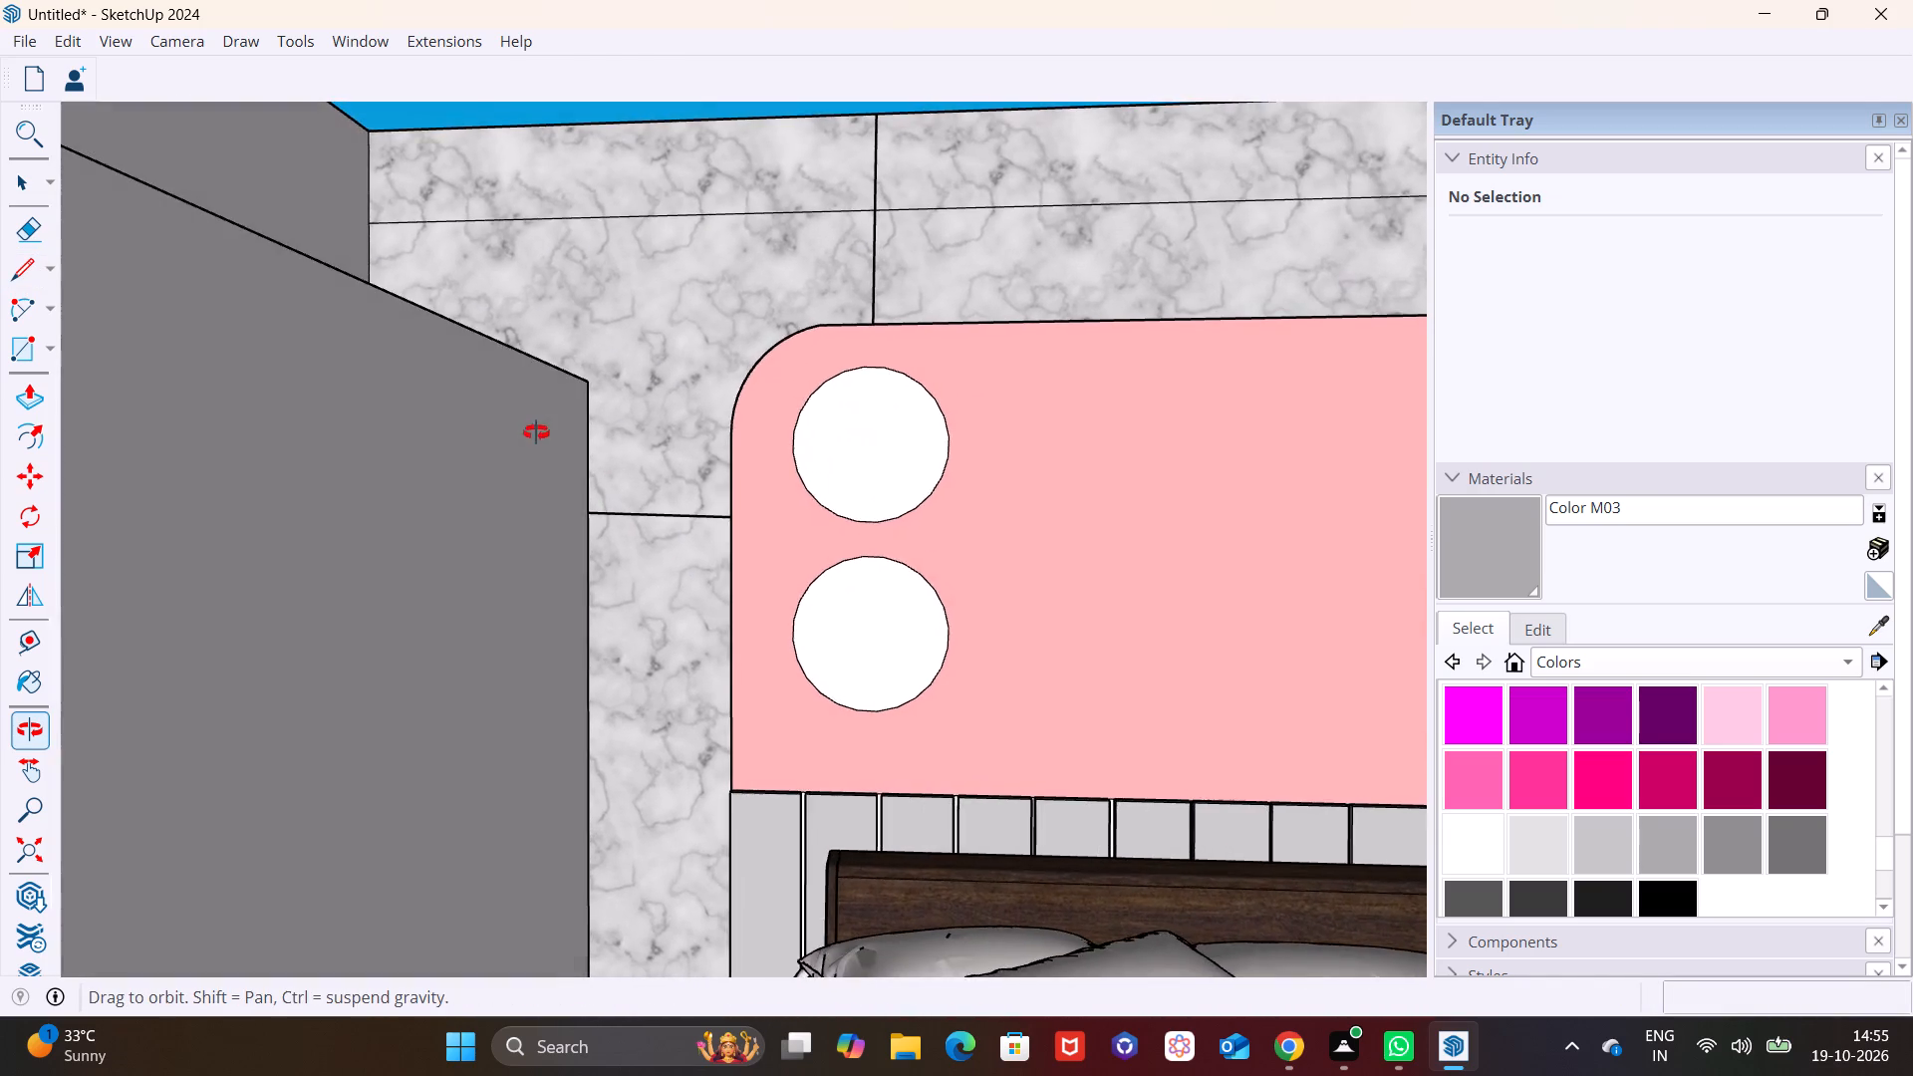
pyautogui.moveTo(536, 432); pyautogui.dragTo(534, 430, button='middle')
pyautogui.scroll(-4, 762, 565)
pyautogui.moveTo(736, 602); pyautogui.dragTo(453, 675, button='middle')
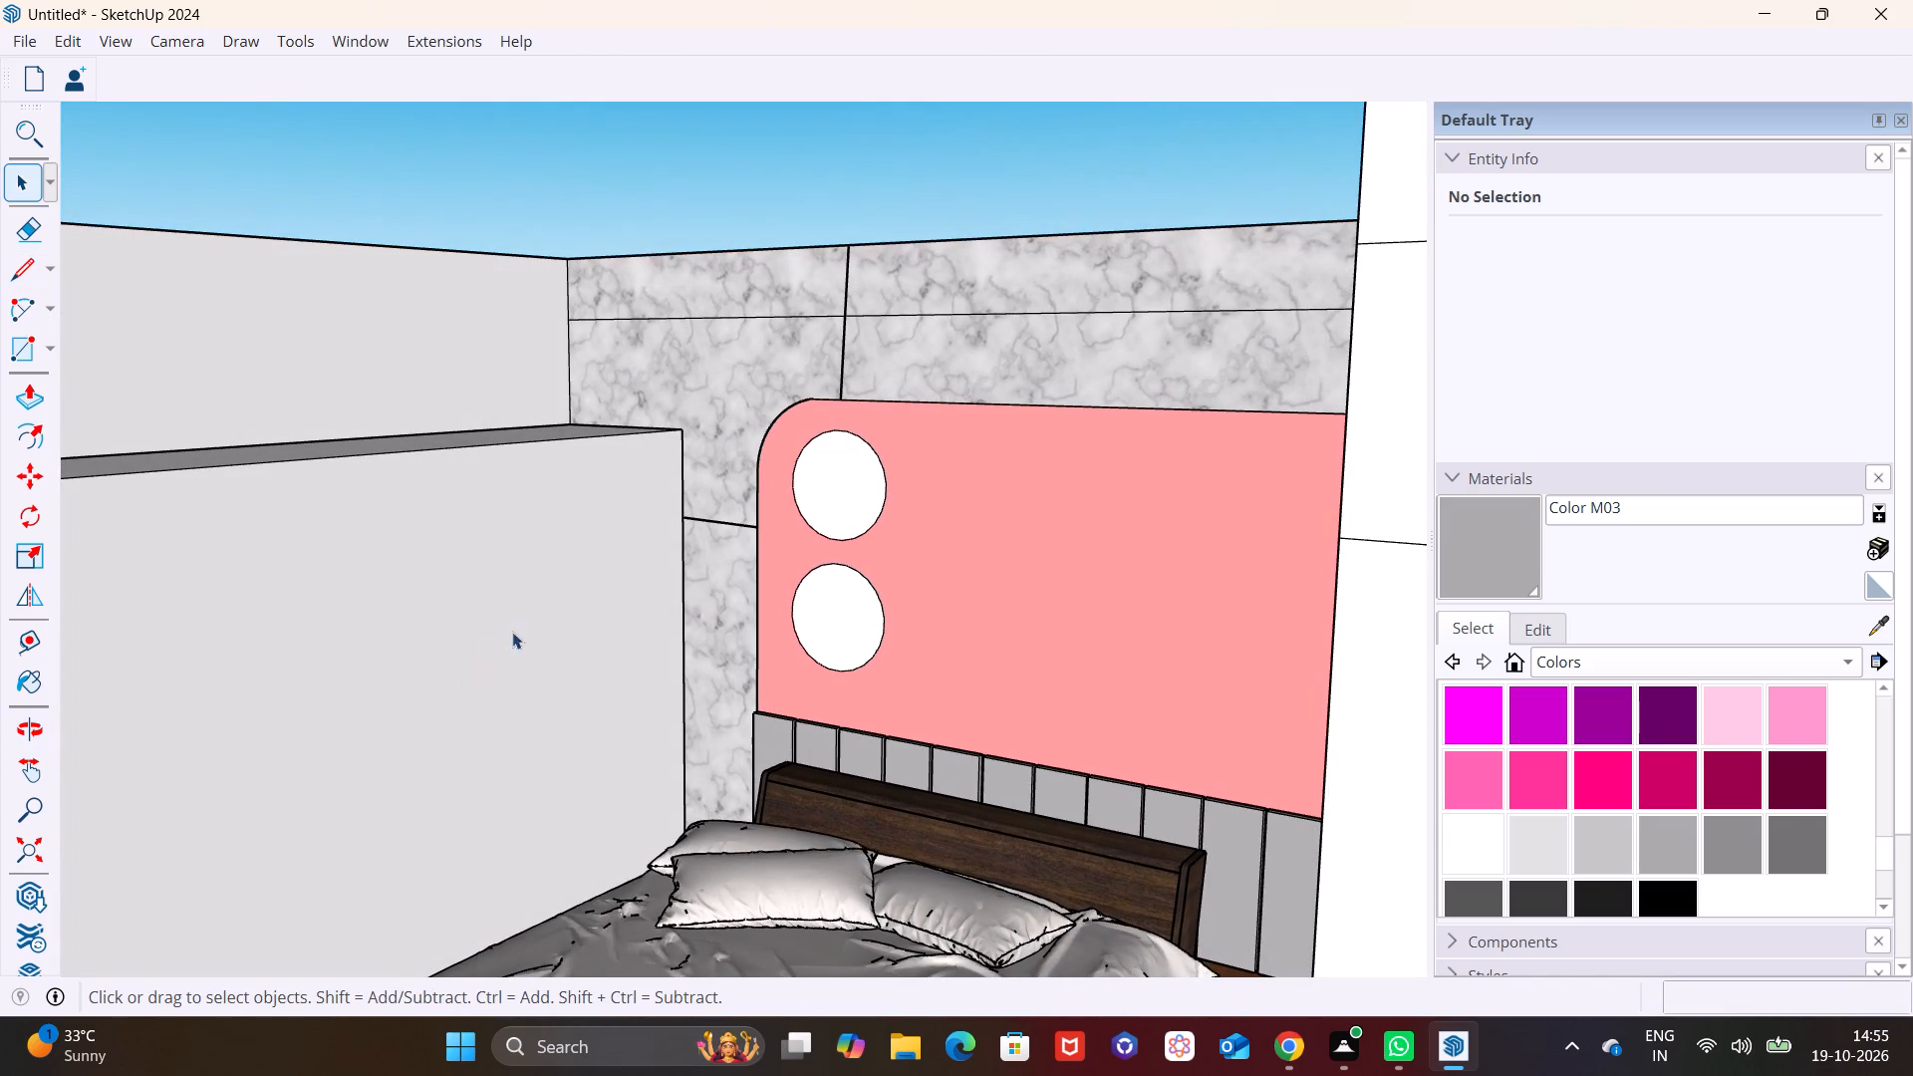
pyautogui.scroll(-2, 681, 591)
pyautogui.moveTo(354, 497); pyautogui.dragTo(339, 644, button='middle')
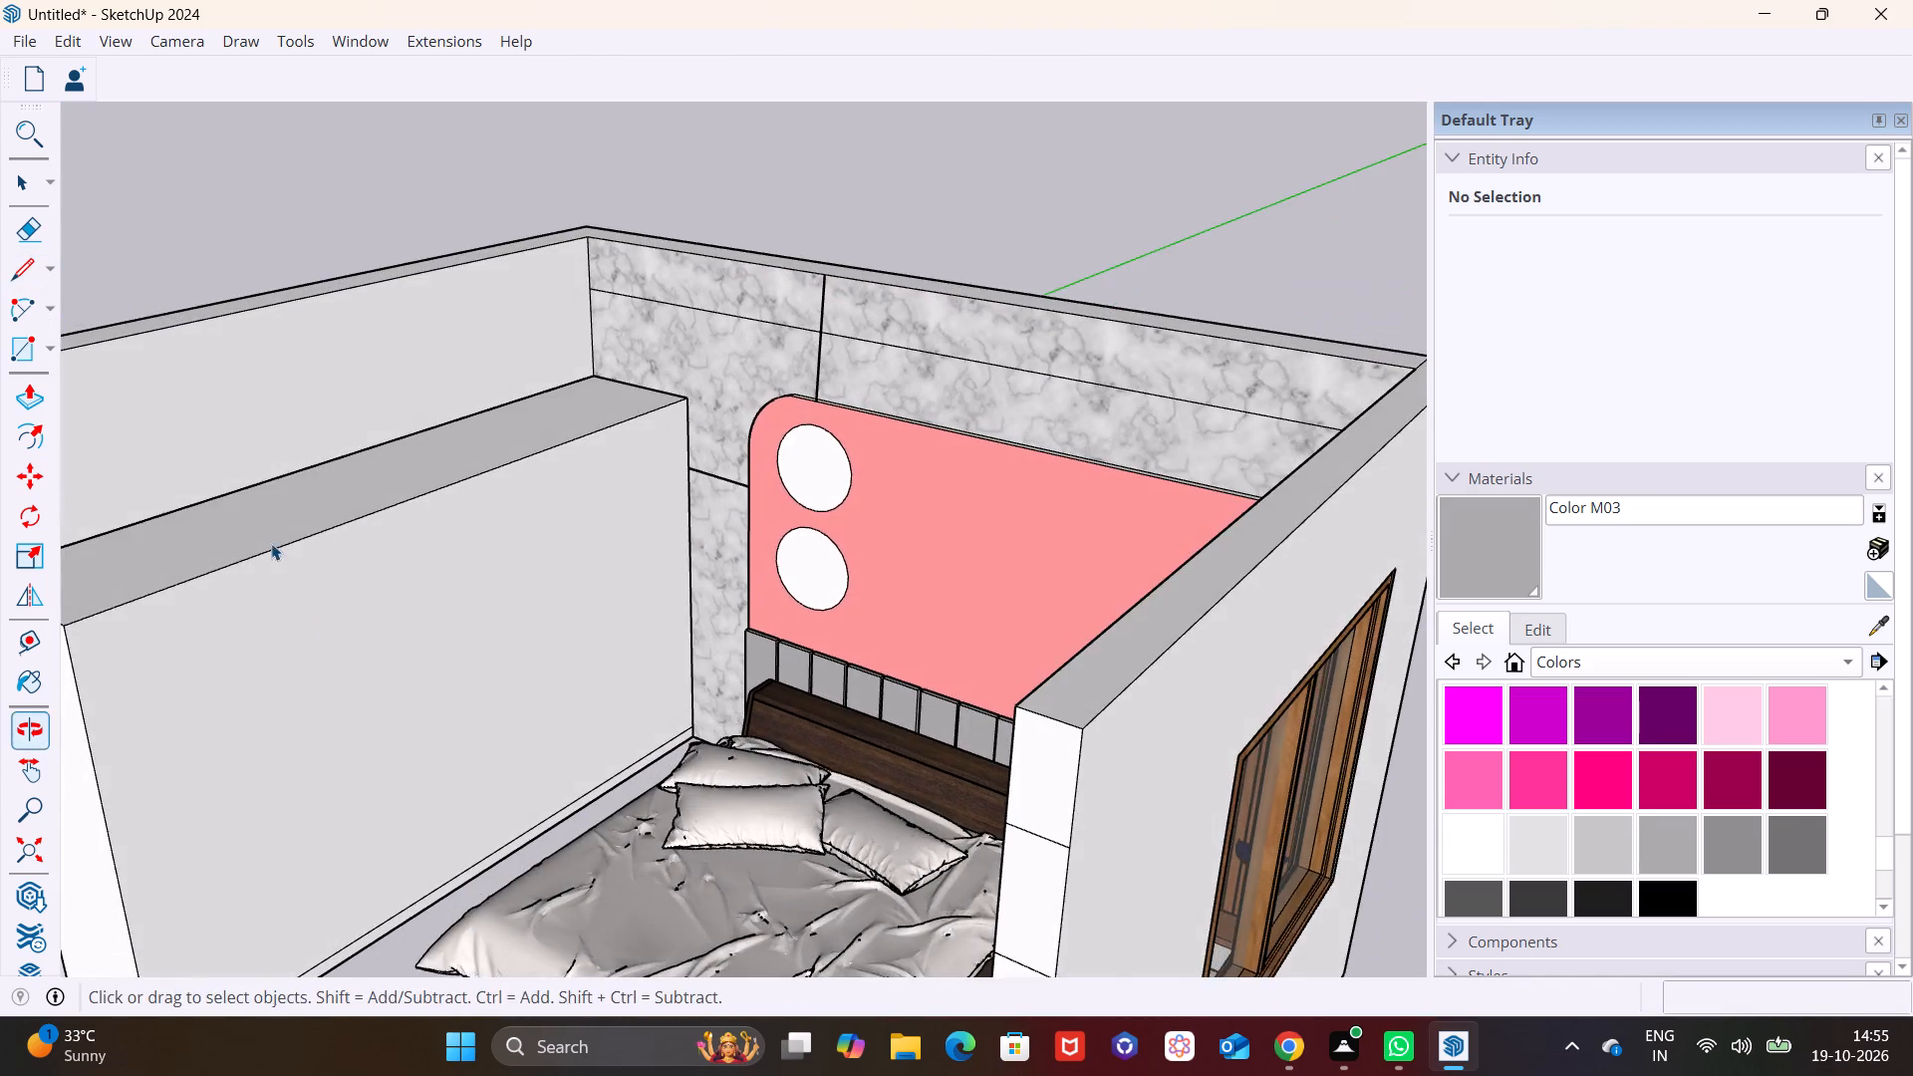
pyautogui.keyDown('shift'); pyautogui.moveTo(266, 529); pyautogui.dragTo(624, 430, button='middle'); pyautogui.keyUp('shift')
pyautogui.moveTo(780, 530); pyautogui.dragTo(555, 550, button='middle')
pyautogui.moveTo(533, 562); pyautogui.dragTo(909, 550)
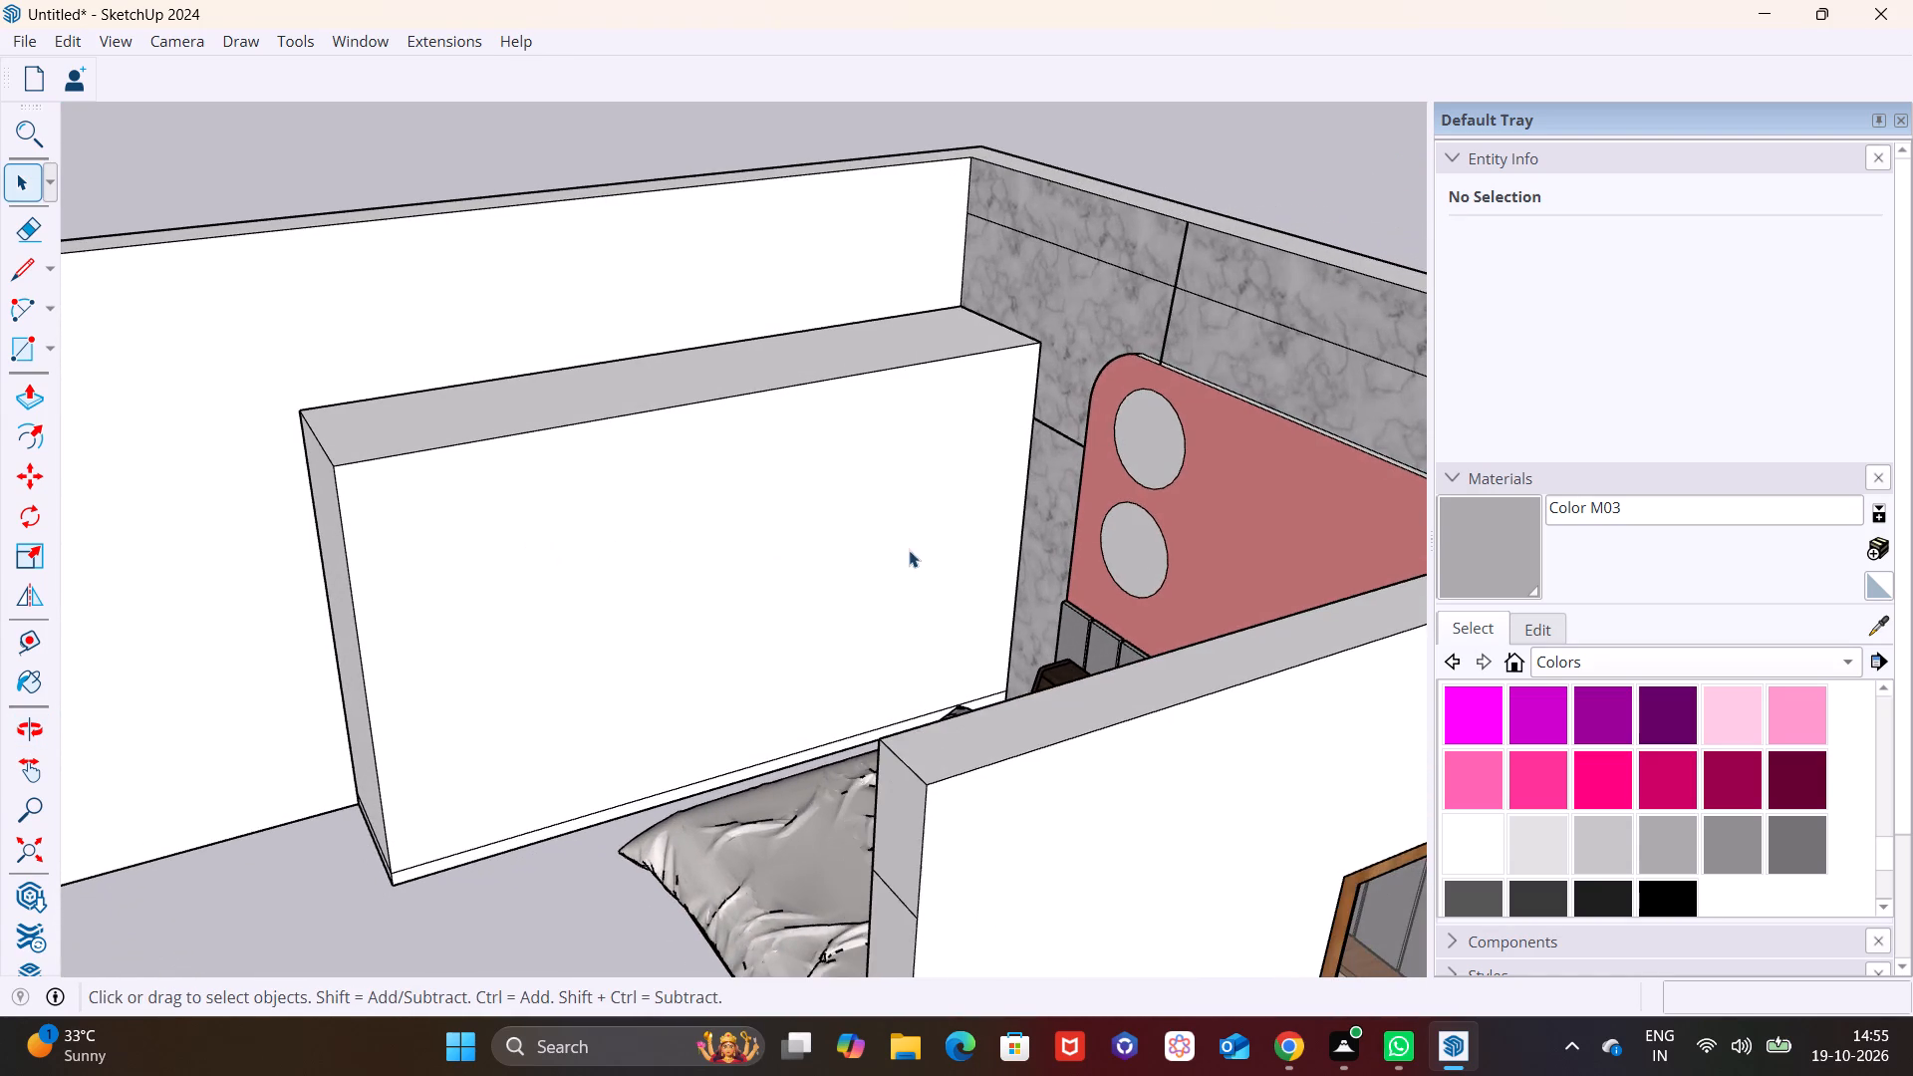
pyautogui.moveTo(909, 550); pyautogui.dragTo(644, 526)
pyautogui.scroll(3, 923, 564)
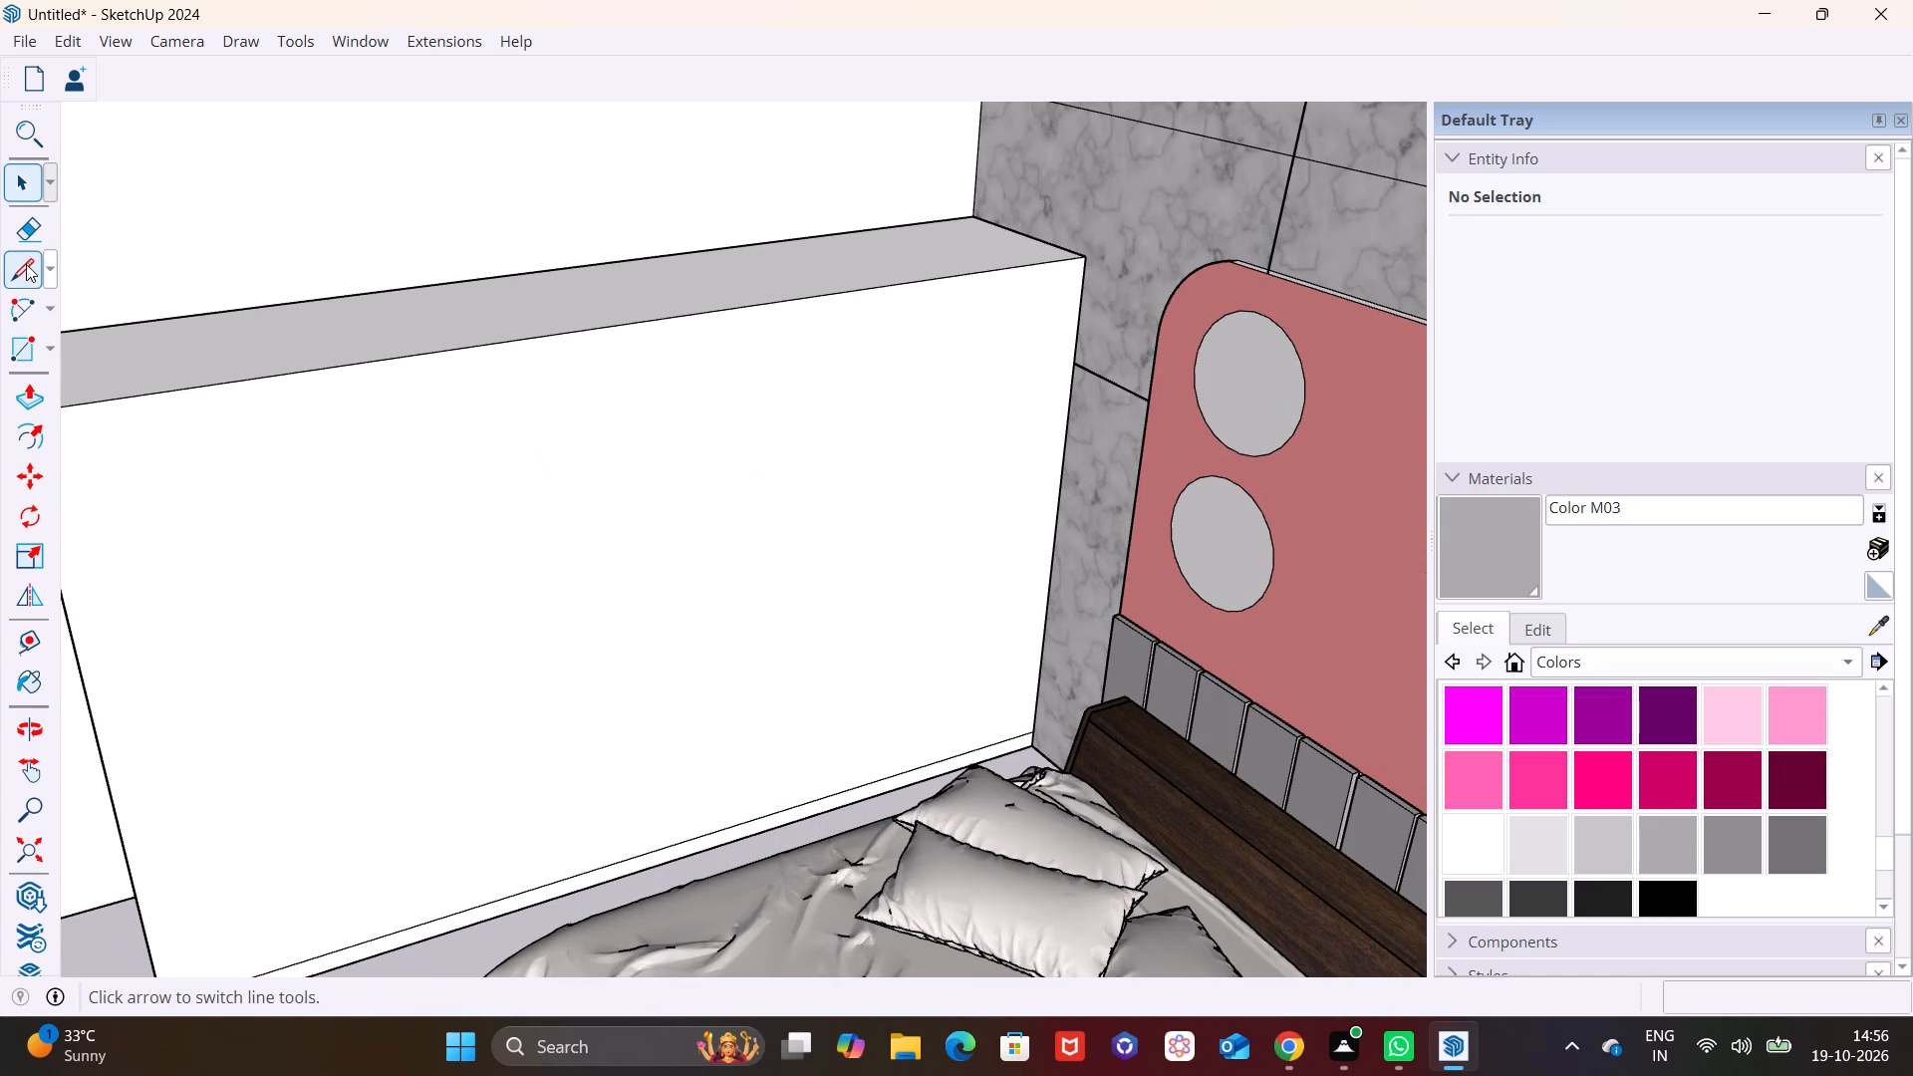
pyautogui.click(53, 347)
pyautogui.click(67, 378)
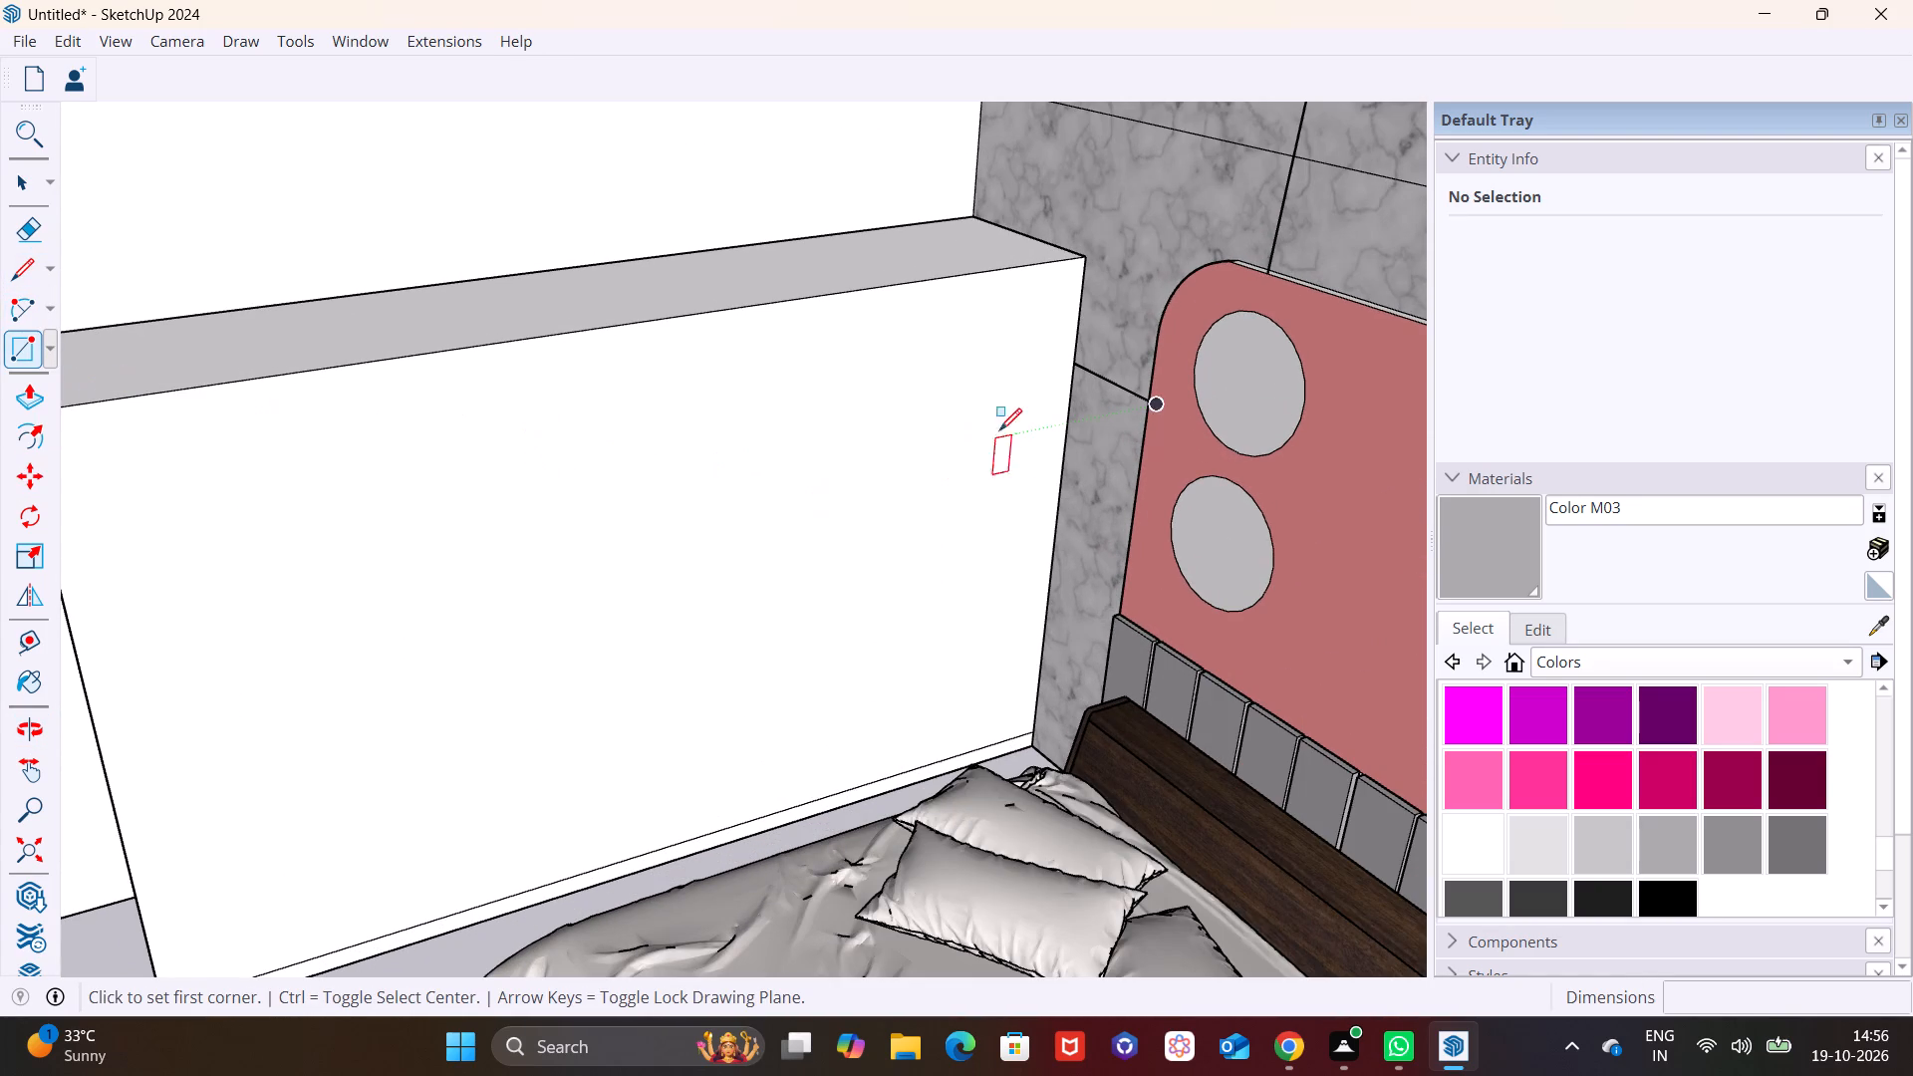
pyautogui.click(1085, 264)
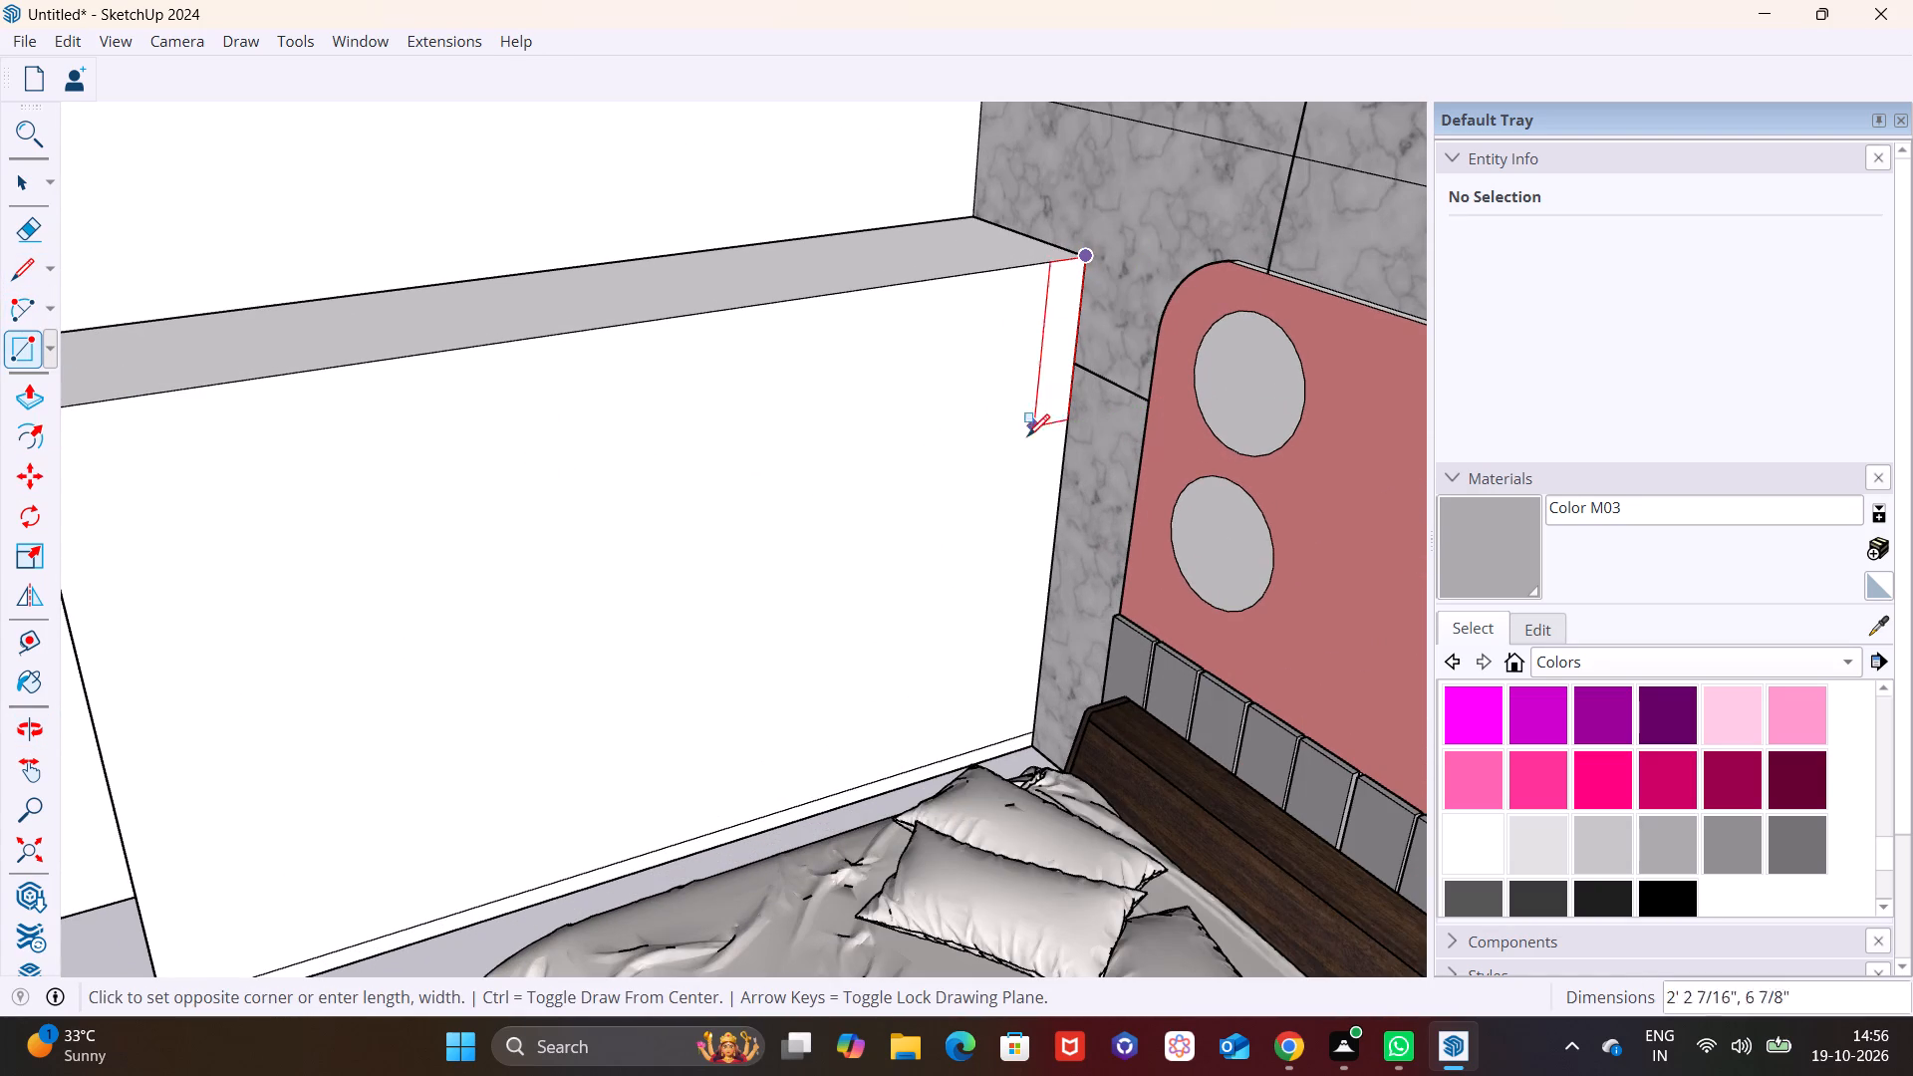
pyautogui.click(875, 774)
pyautogui.press('space')
# Make the new rectangle's face and its edges on the tall block's front into a separate group.
pyautogui.click(963, 590)
pyautogui.doubleClick(963, 590)
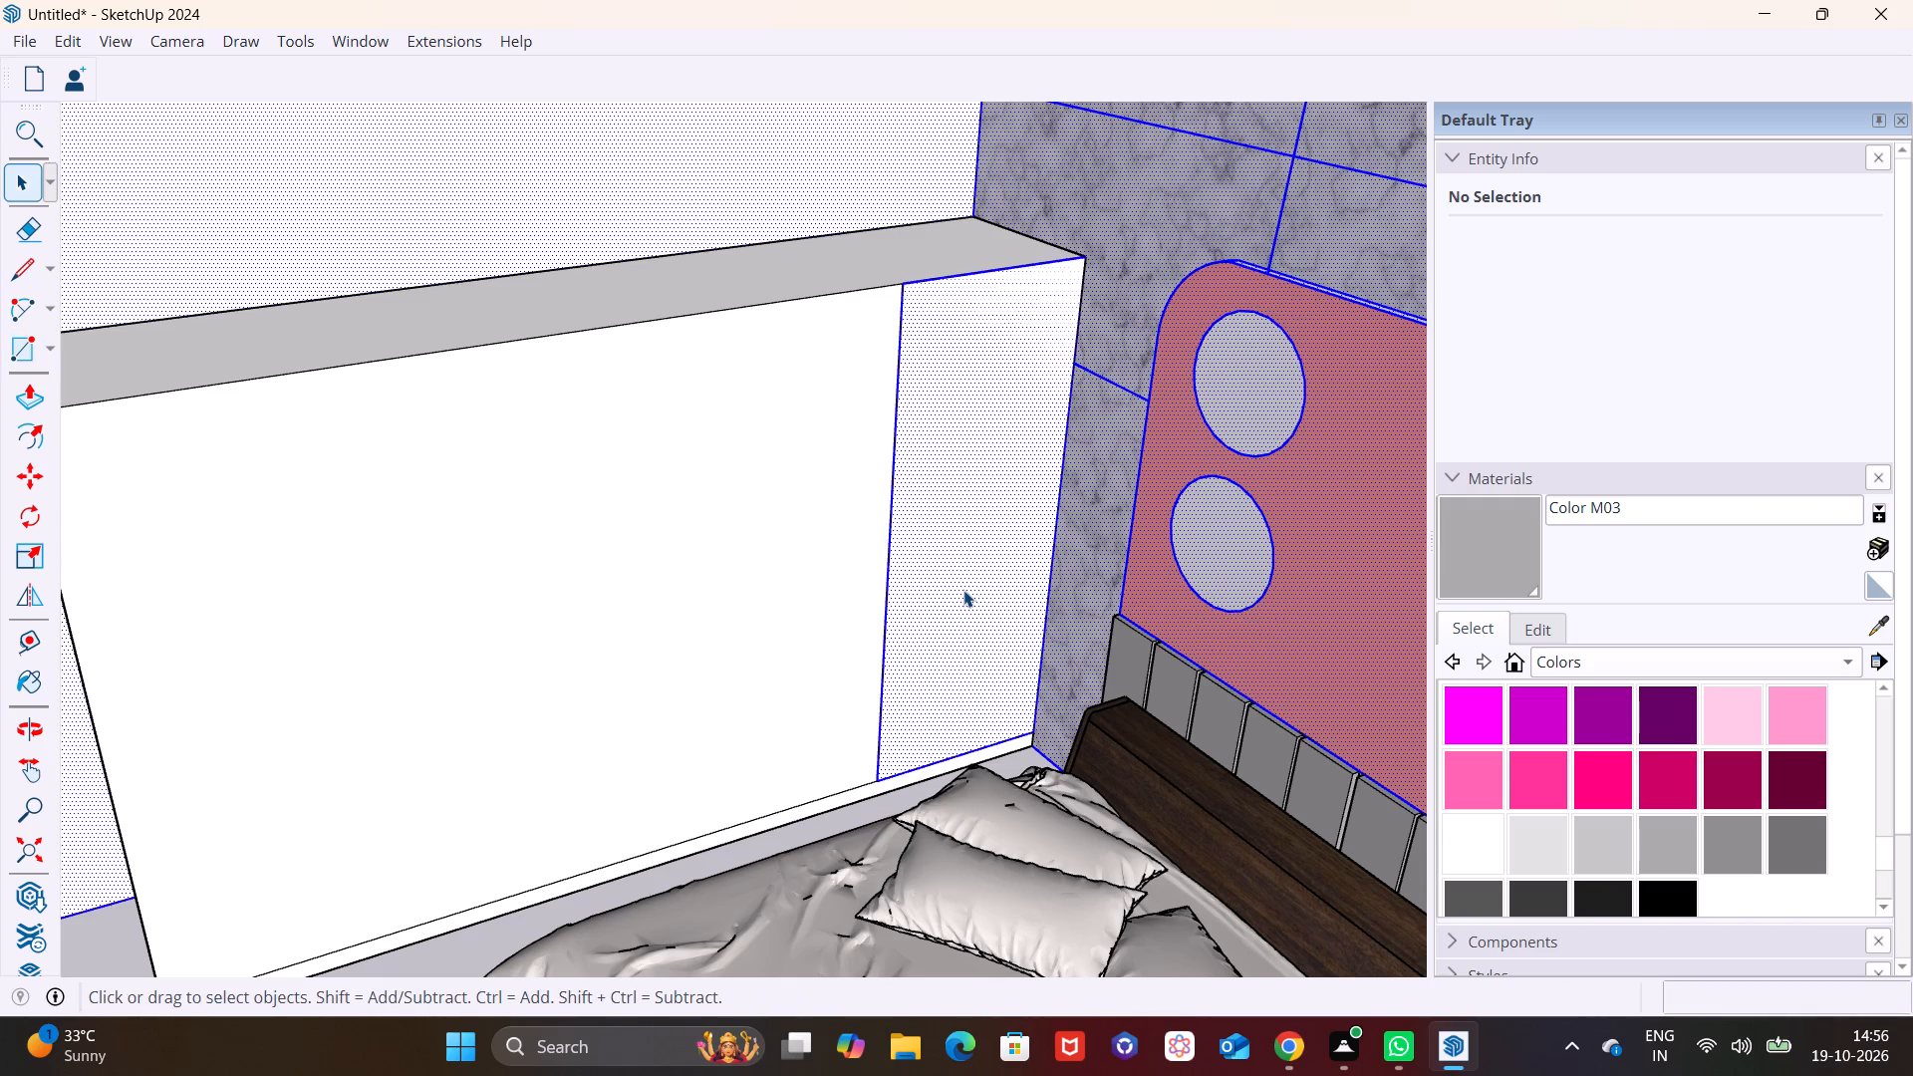
pyautogui.click(501, 272)
pyautogui.click(1015, 494)
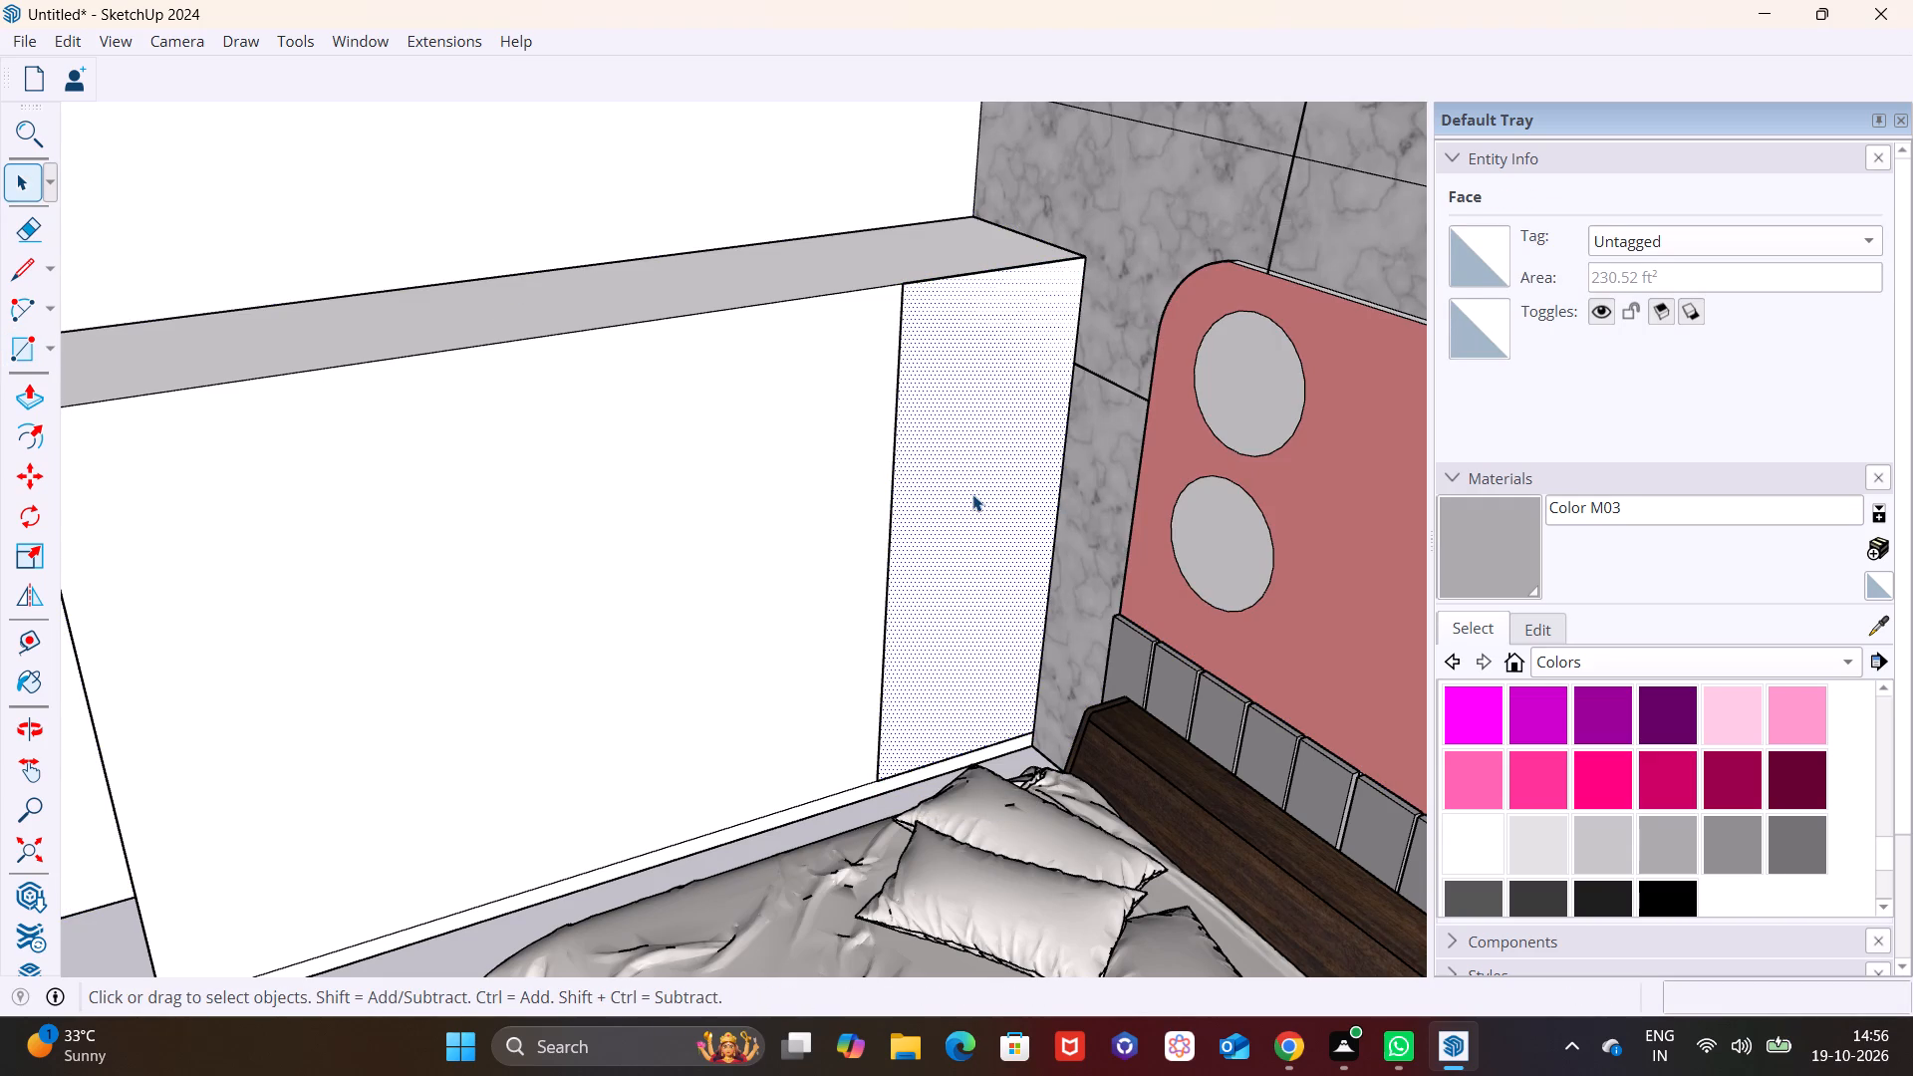
pyautogui.click(972, 494)
pyautogui.doubleClick(972, 494)
pyautogui.press('space')
pyautogui.click(751, 585)
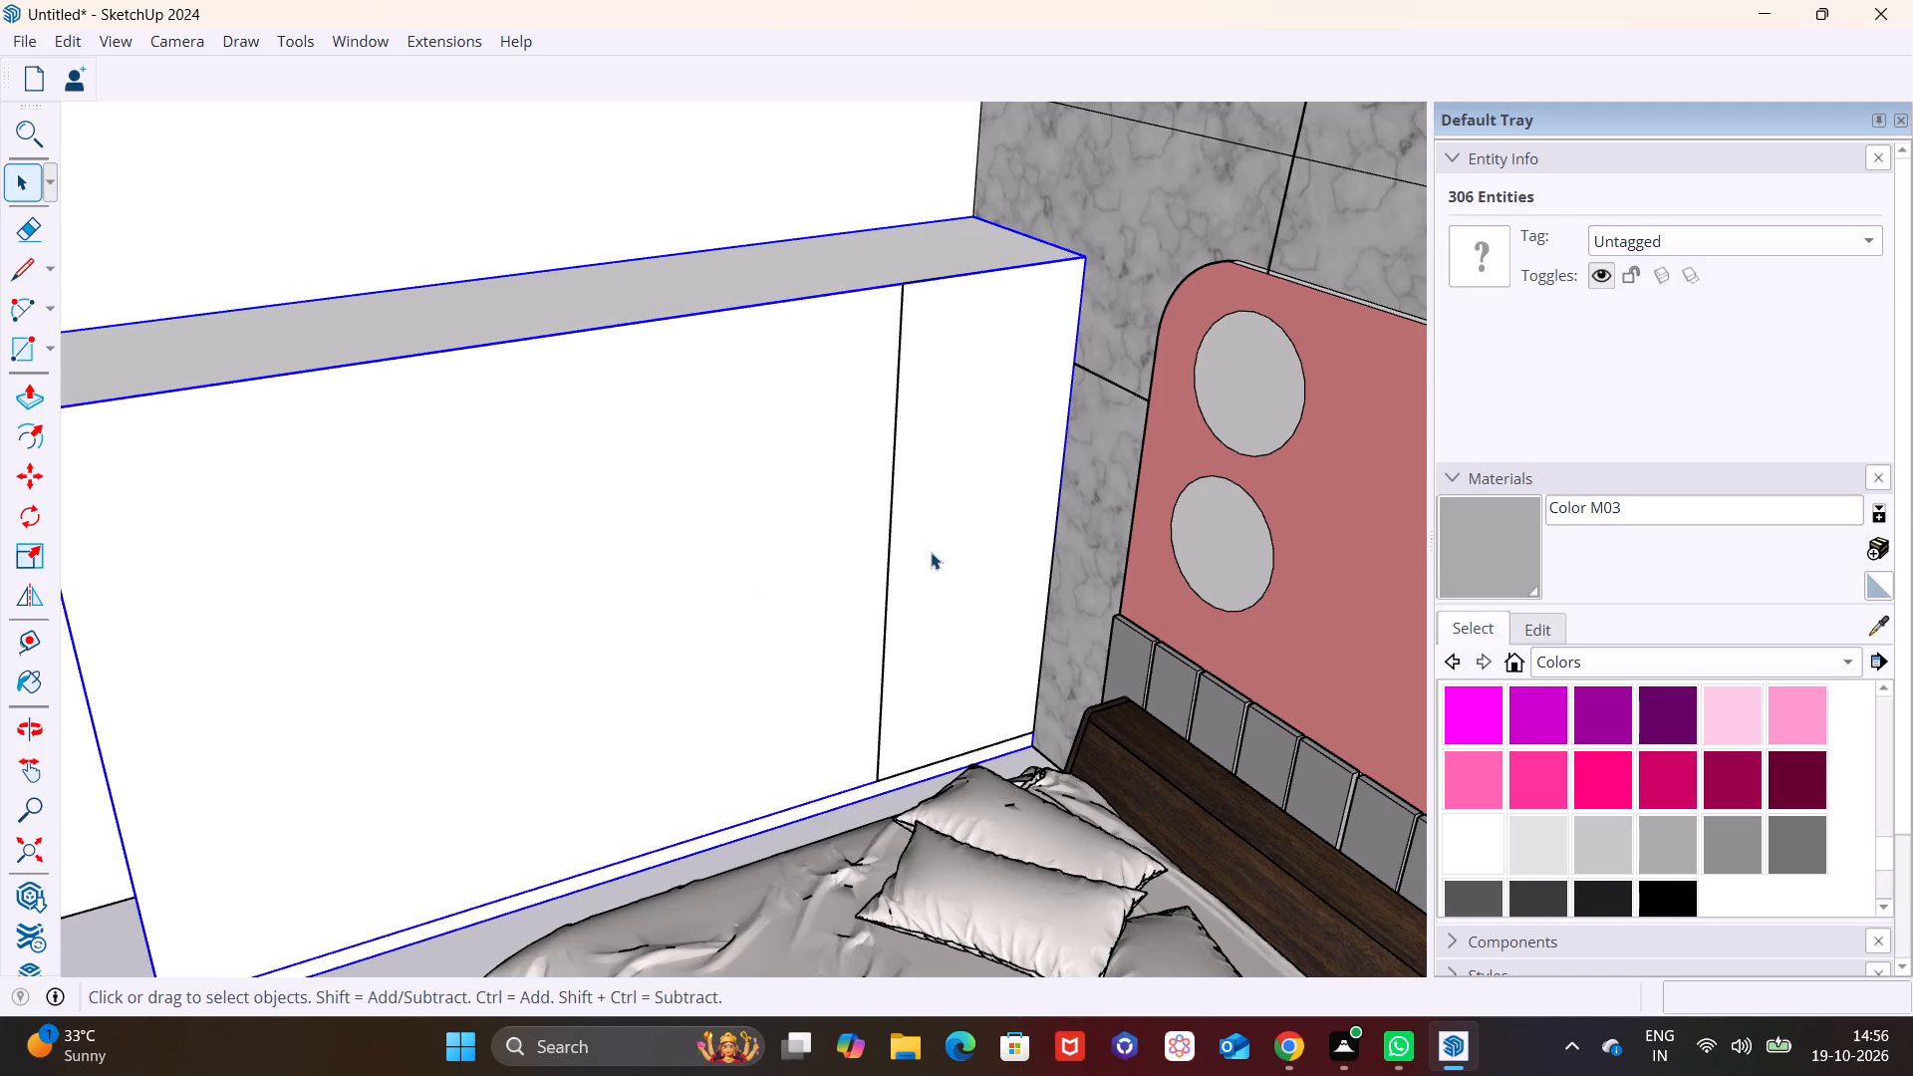
pyautogui.click(931, 552)
pyautogui.click(931, 552)
pyautogui.rightClick(931, 552)
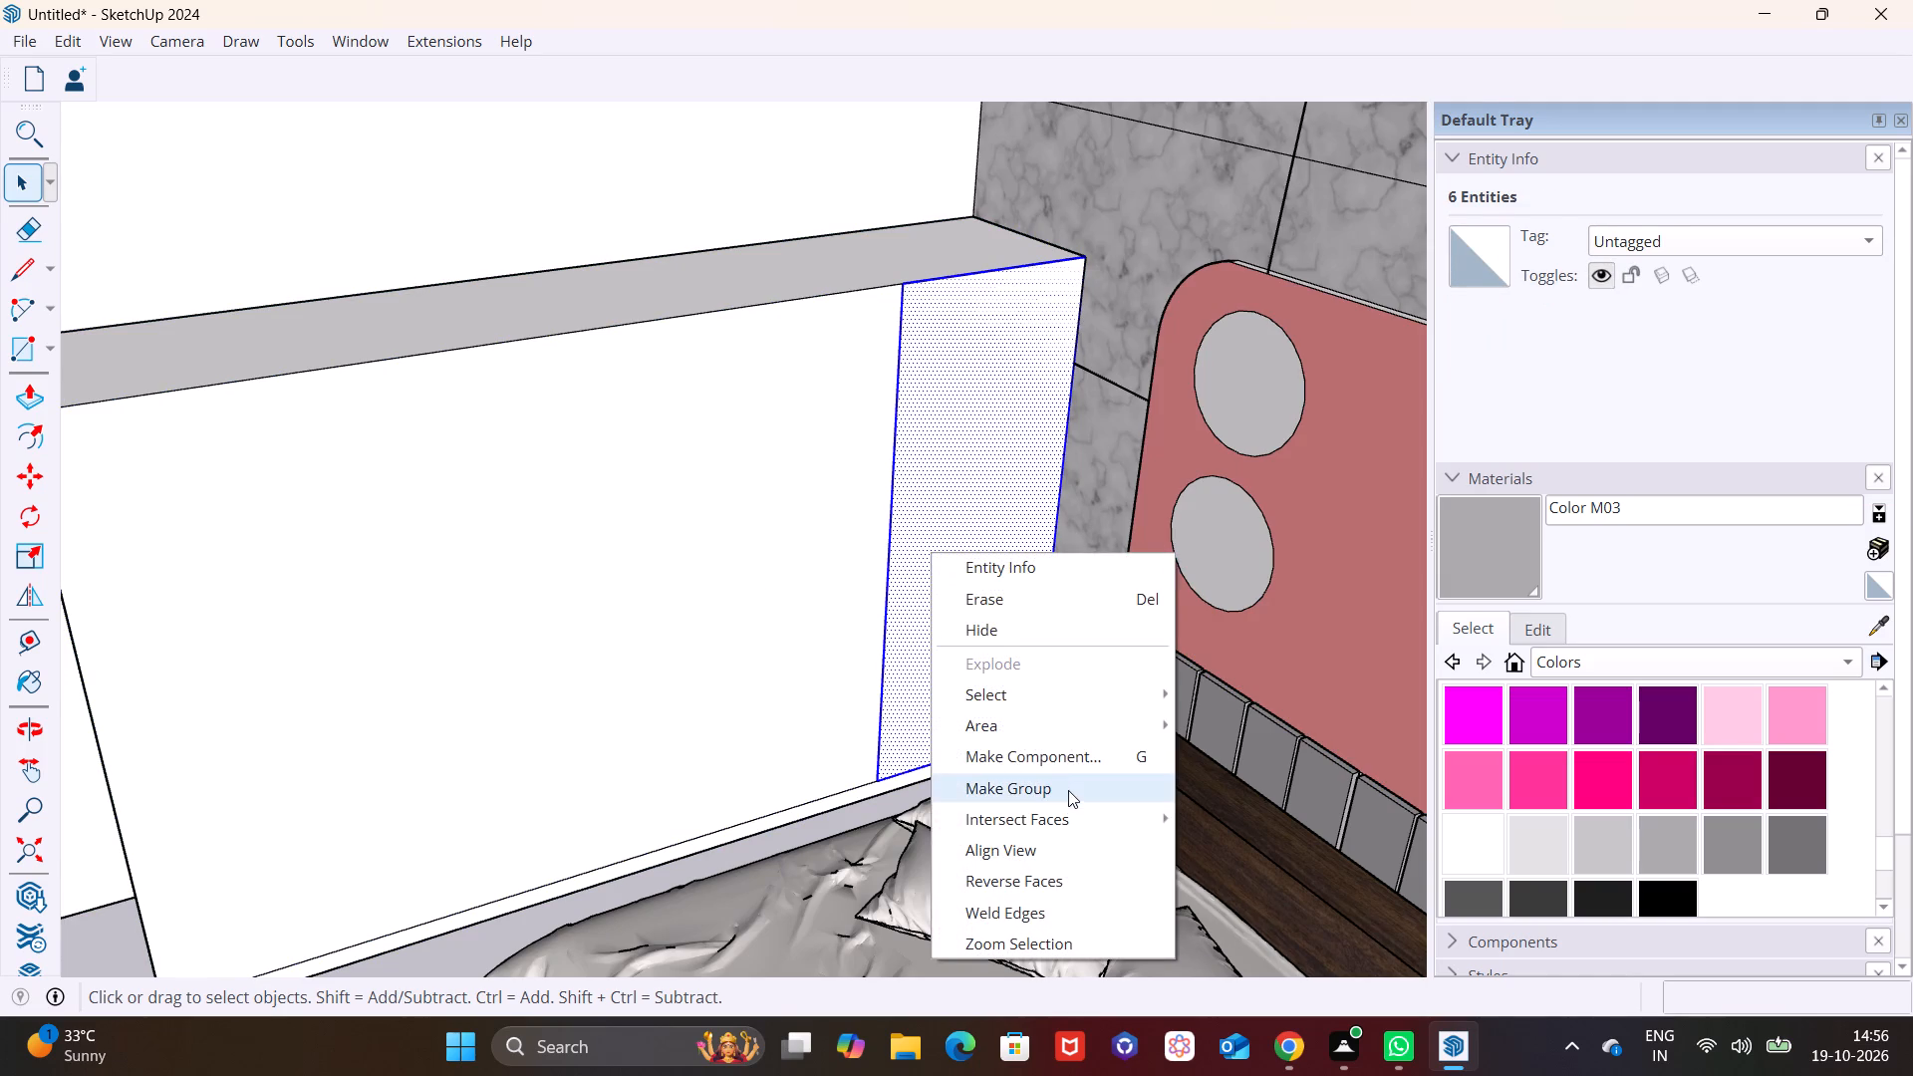
pyautogui.click(1068, 791)
# Push/Pull the grouped door rectangle beside the marble wall outward about 2 11/16" to form a solid panel.
pyautogui.click(32, 401)
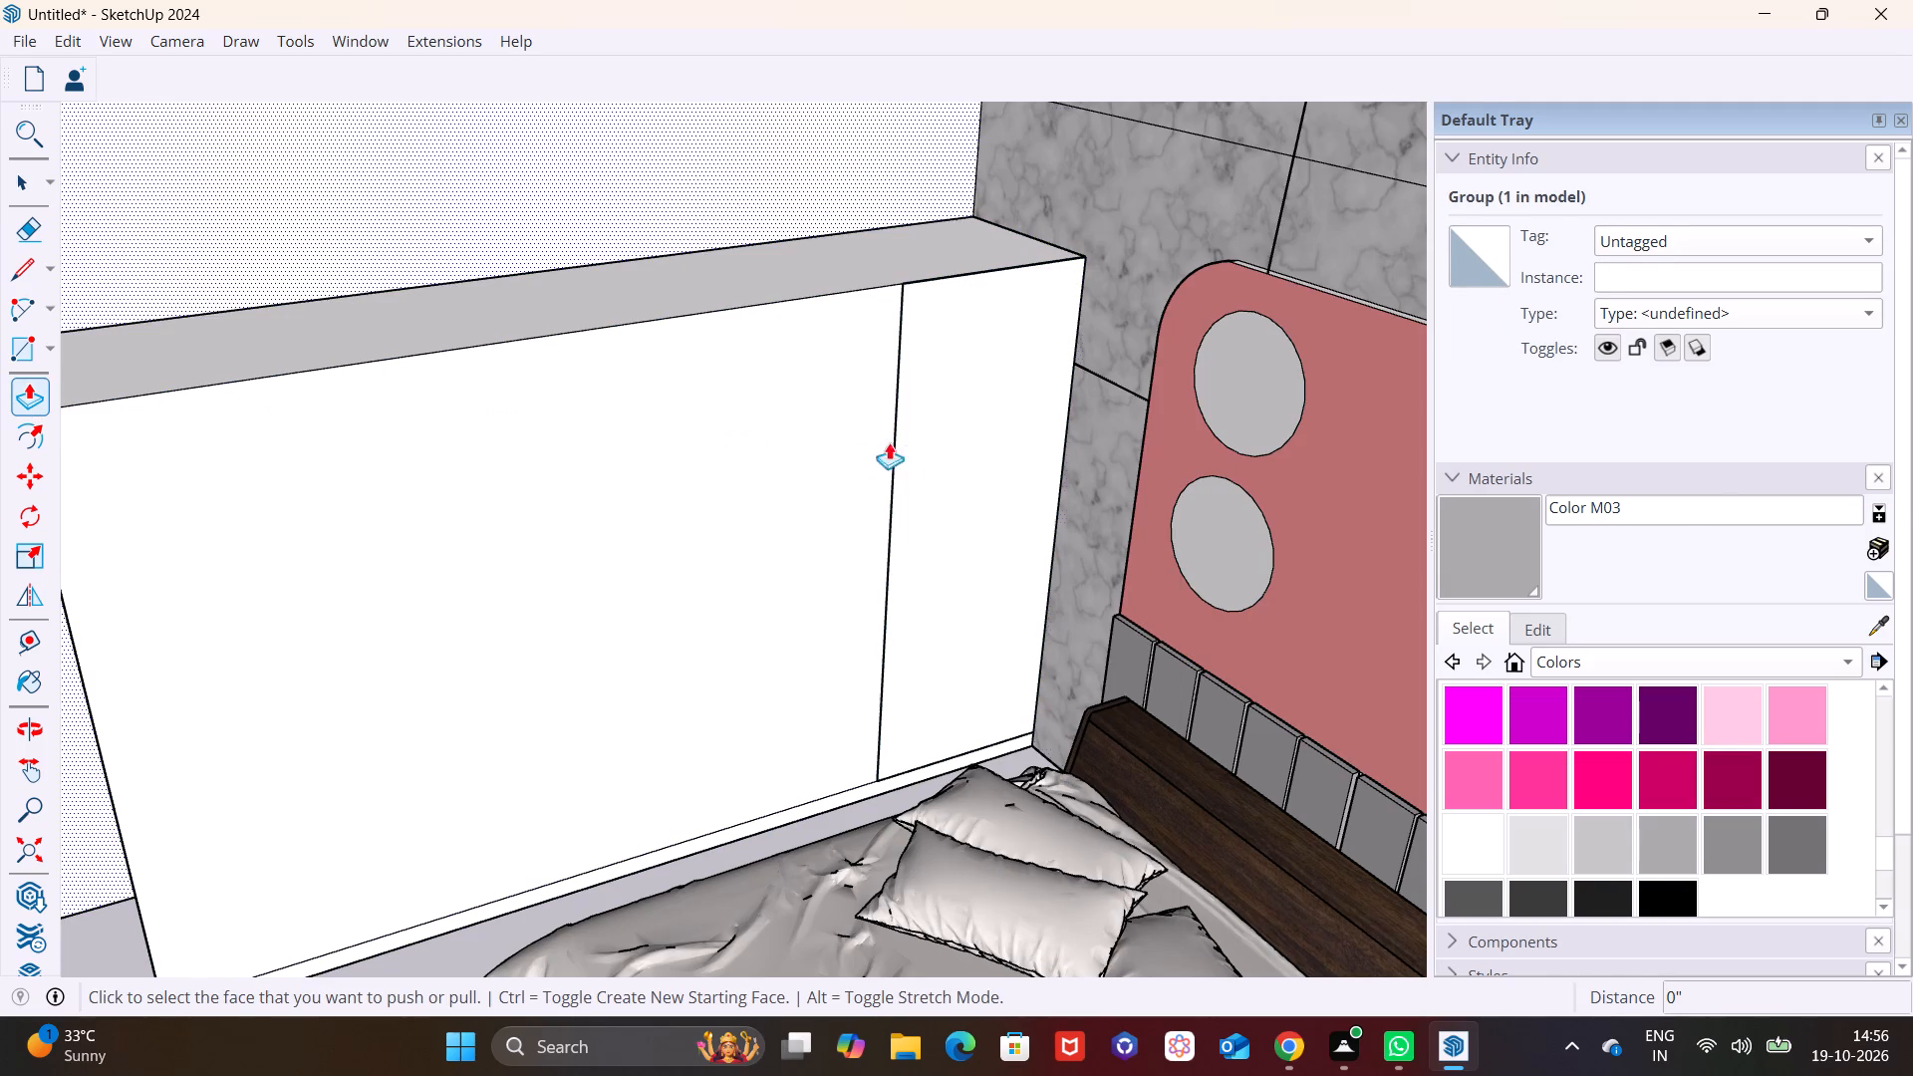
pyautogui.press('space')
pyautogui.click(977, 455)
pyautogui.tripleClick(968, 456)
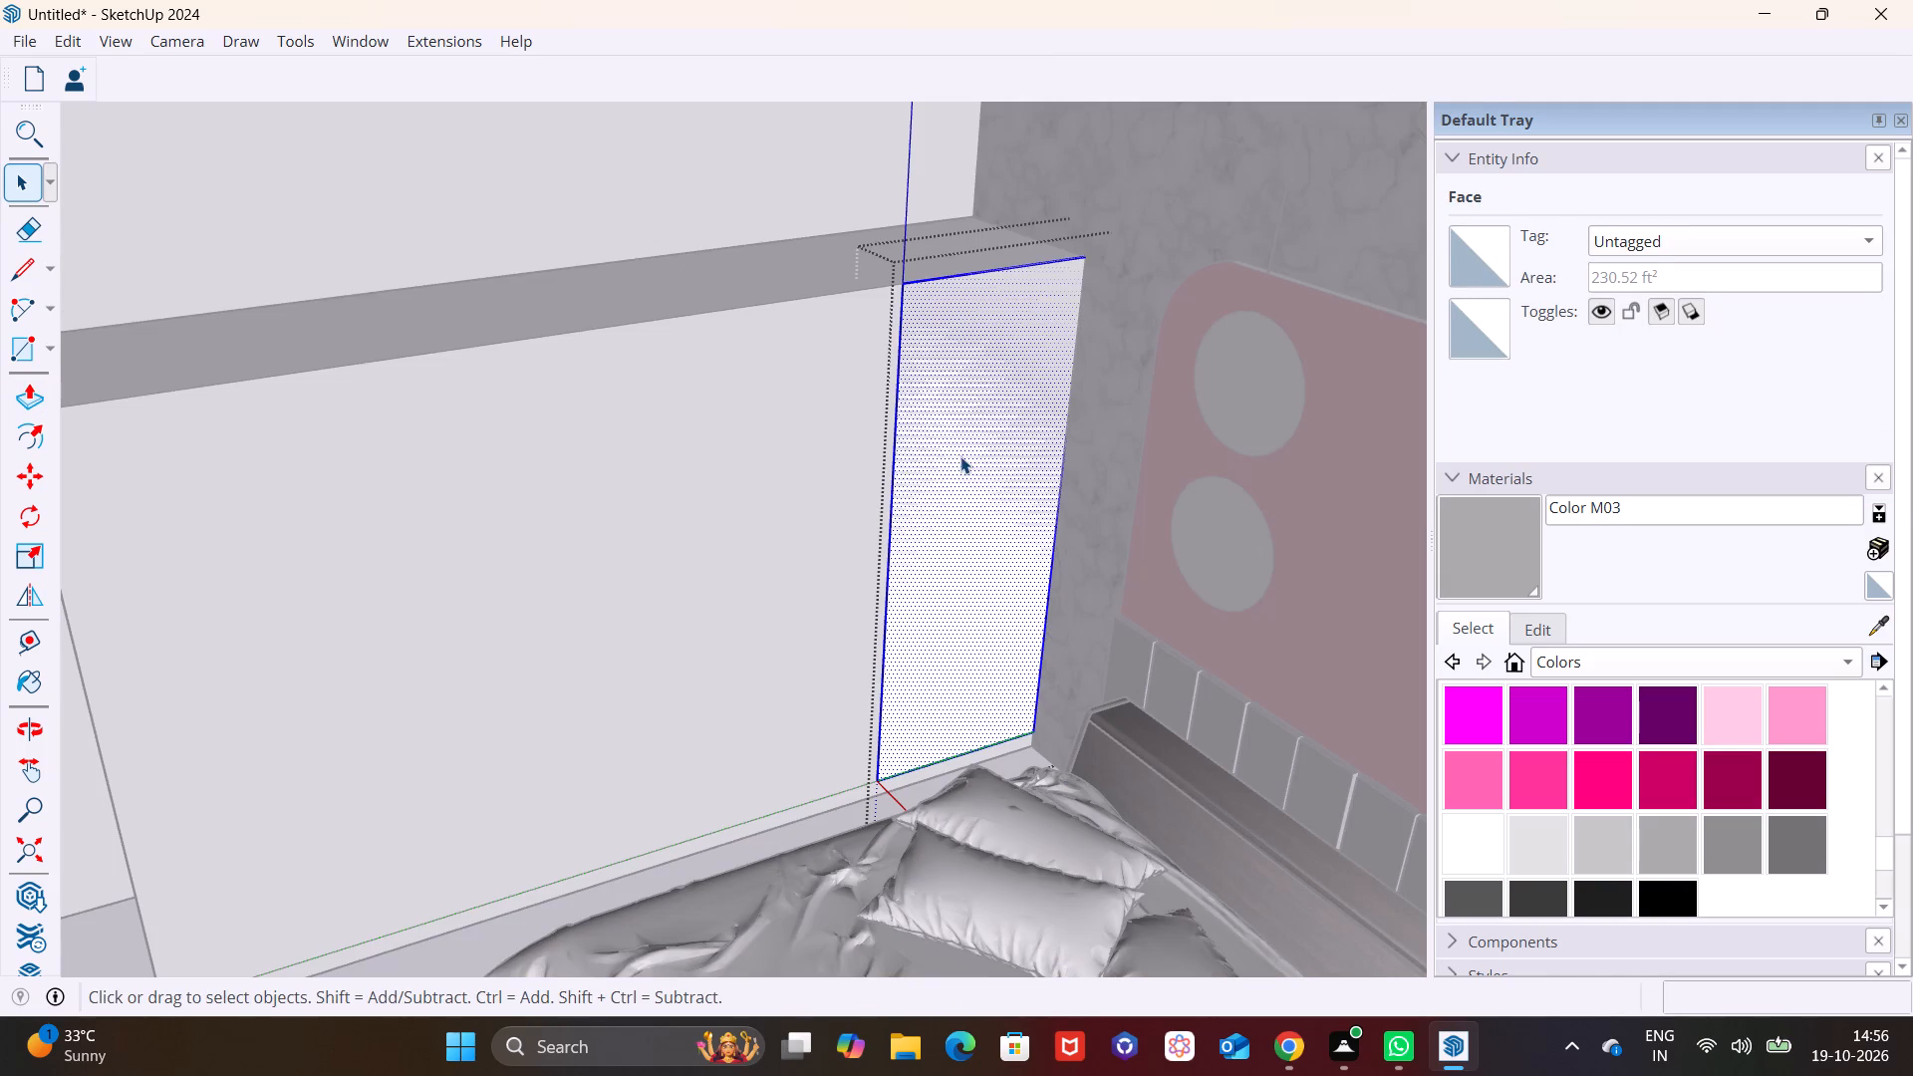
pyautogui.click(39, 384)
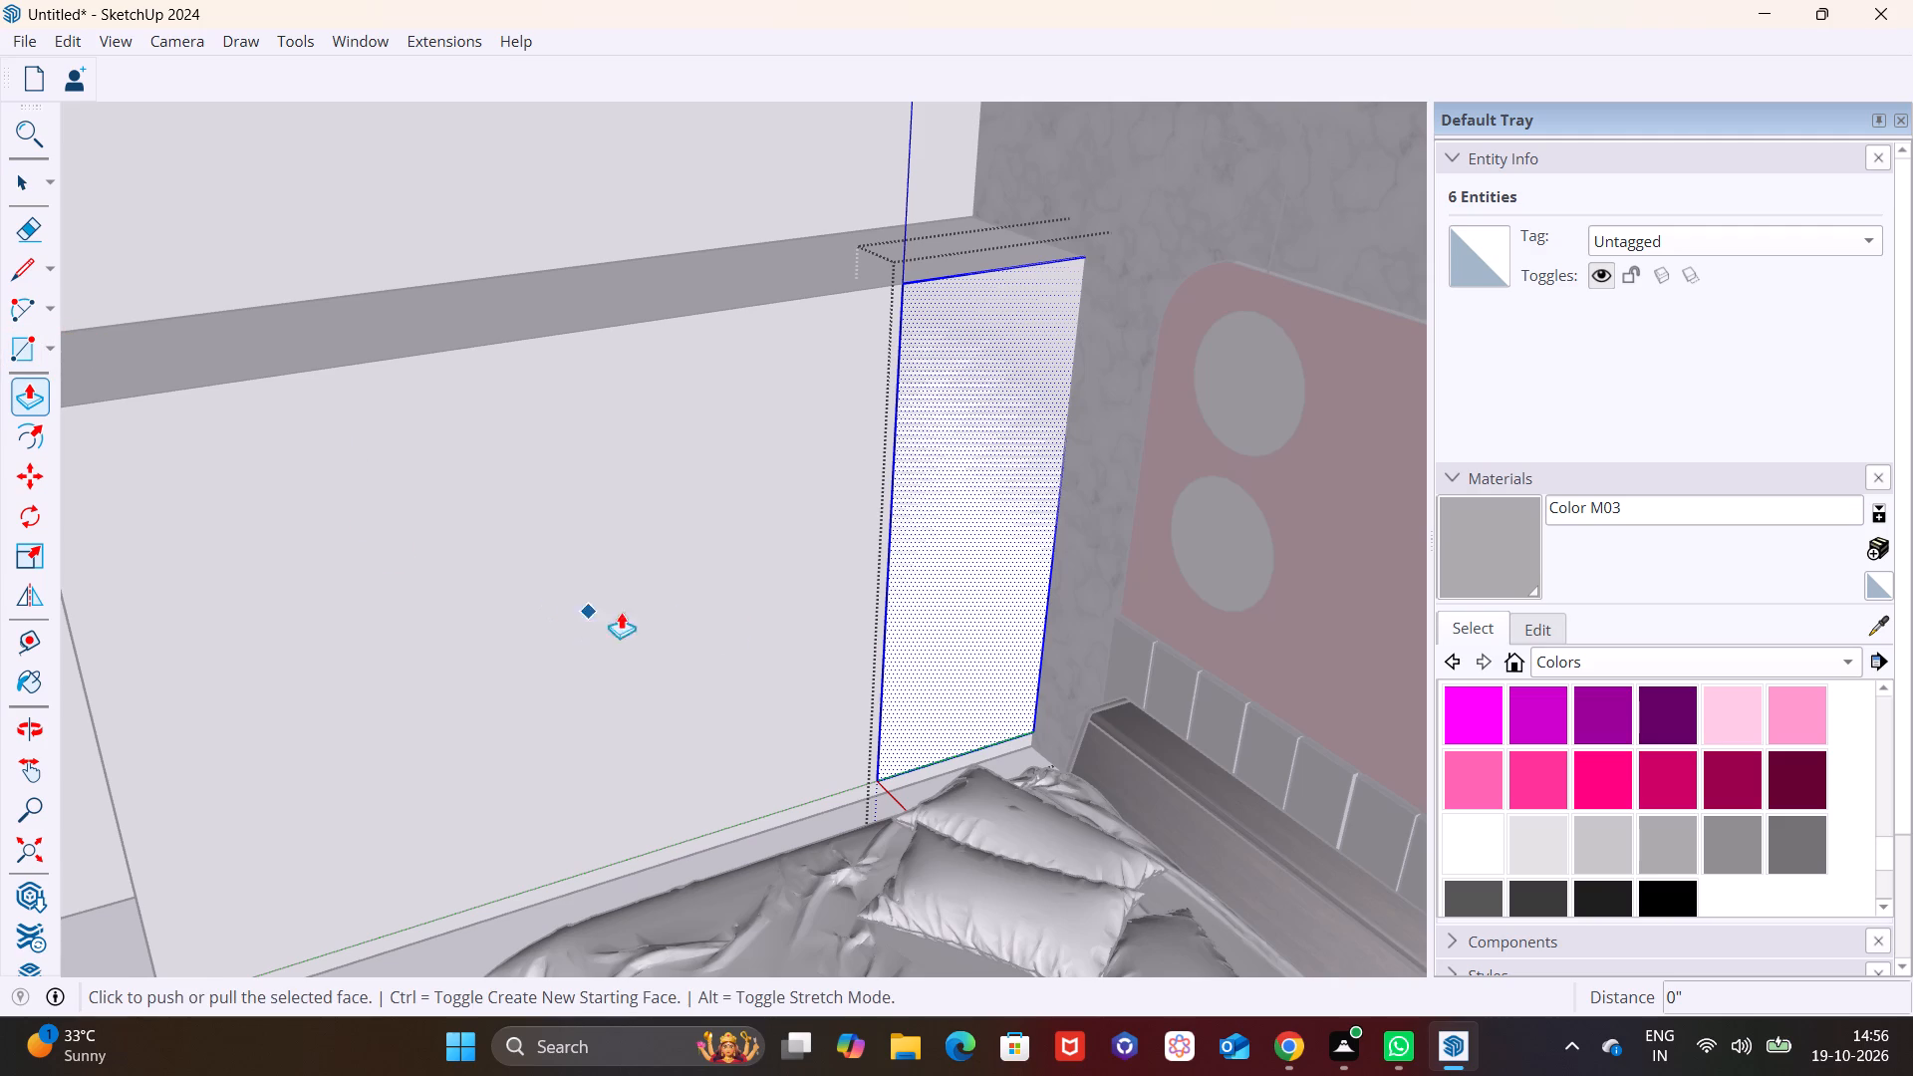
pyautogui.click(962, 586)
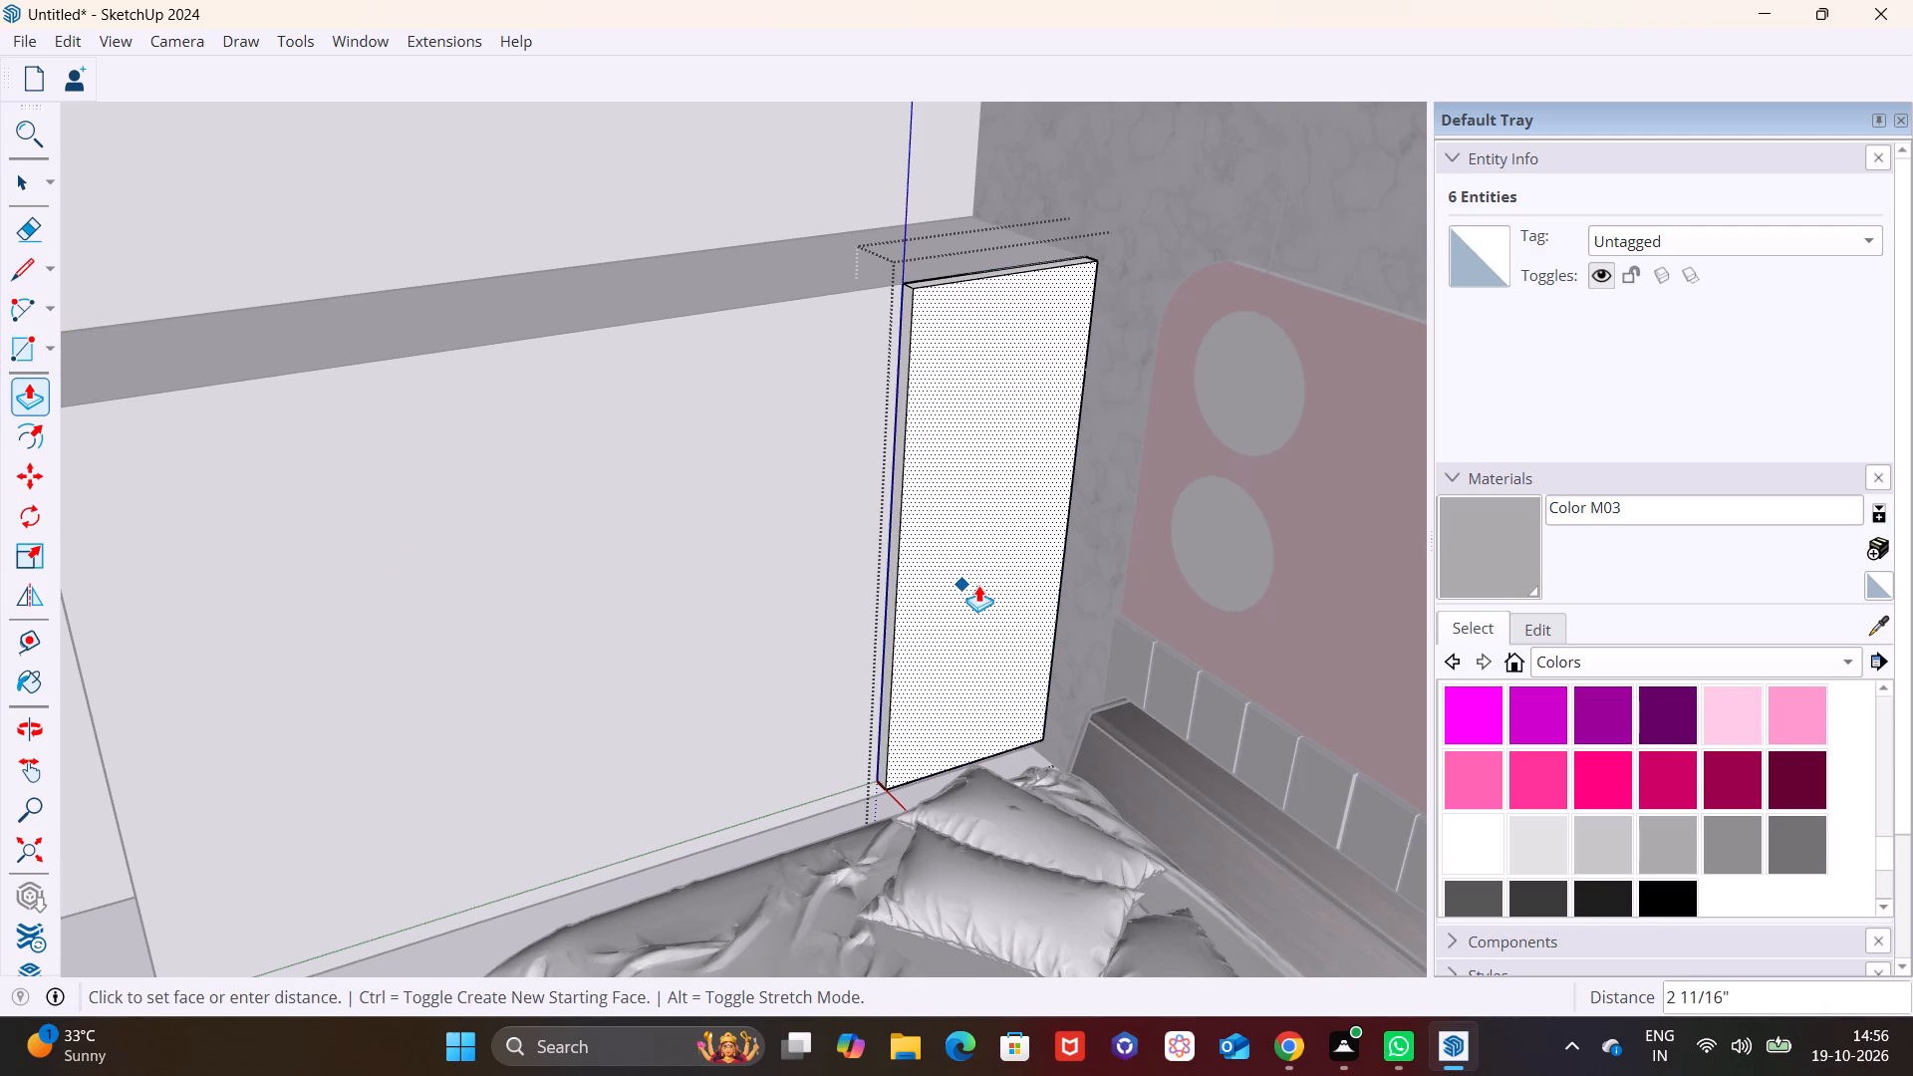
pyautogui.click(978, 585)
pyautogui.press('space')
pyautogui.click(915, 610)
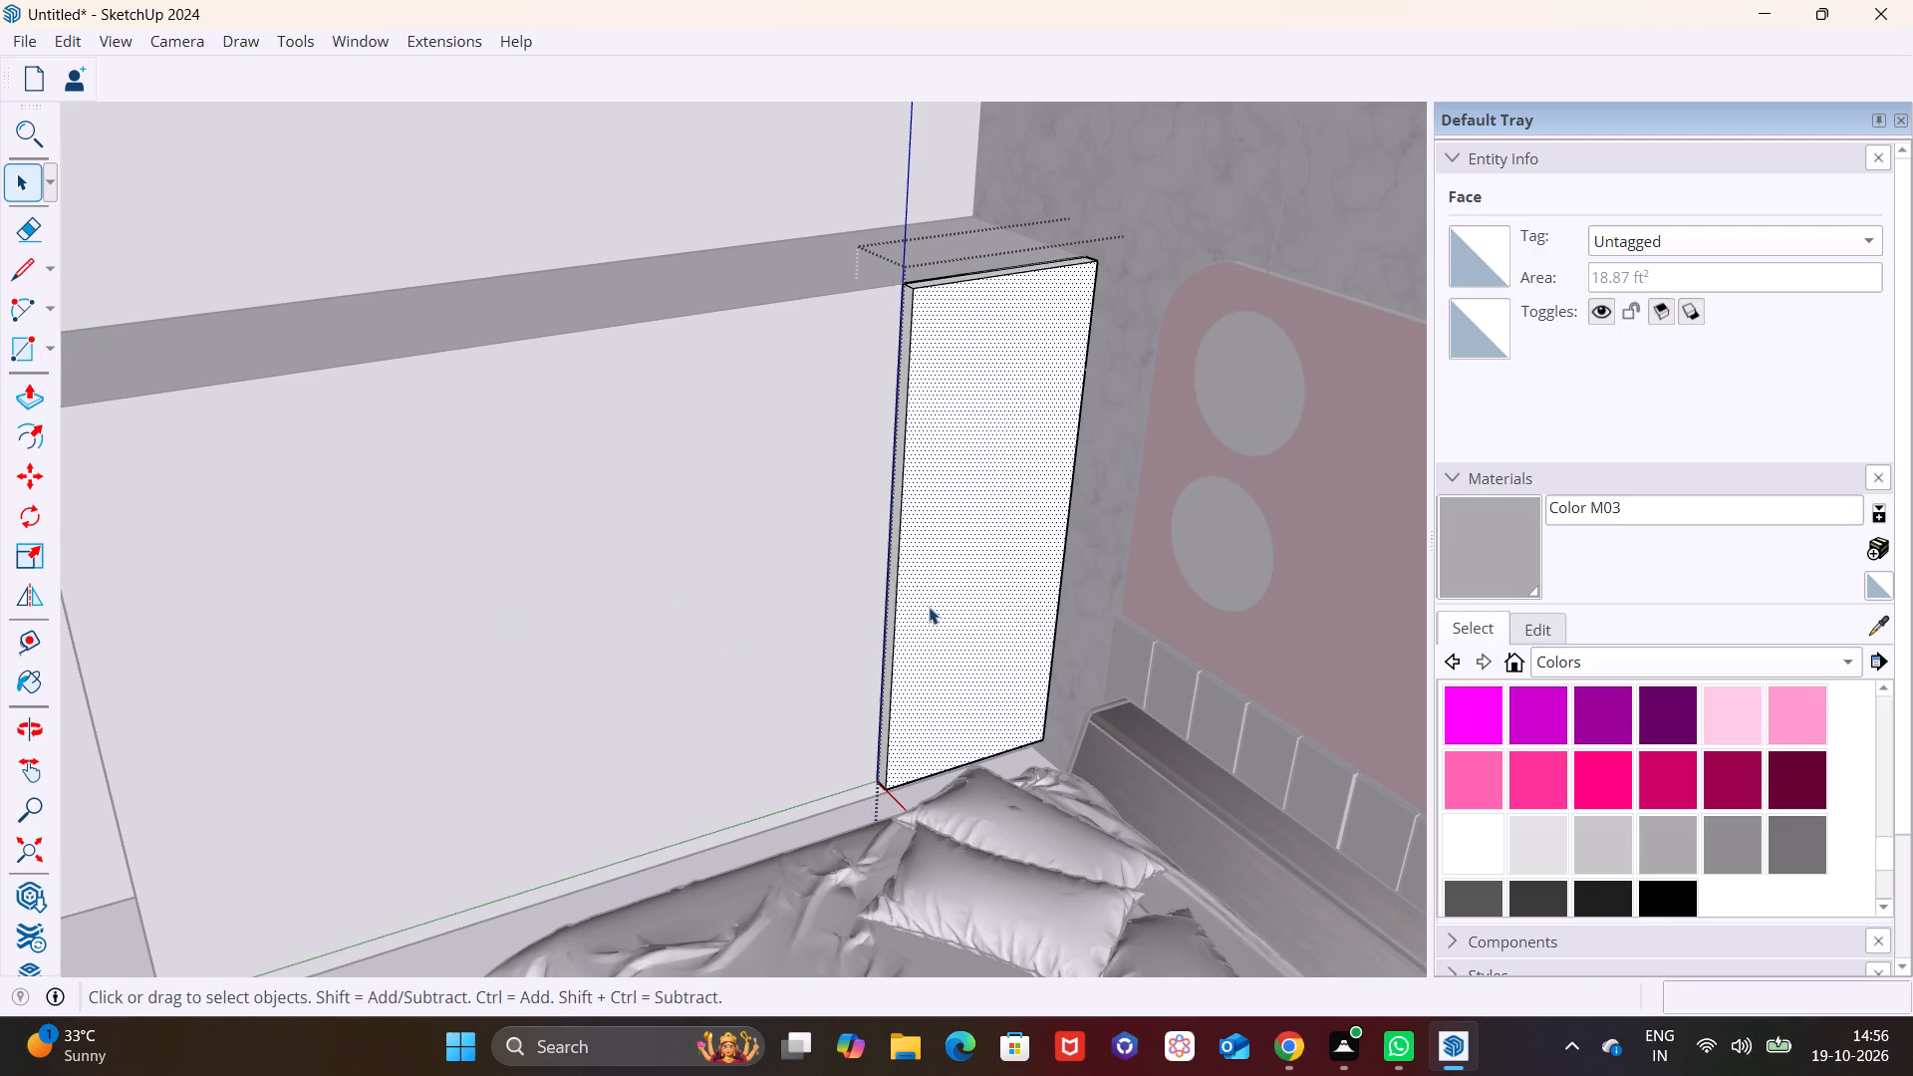
pyautogui.click(789, 630)
# Copy the door panel along the block's front about 2' 8" so the copy sits edge to edge with the first.
pyautogui.click(954, 592)
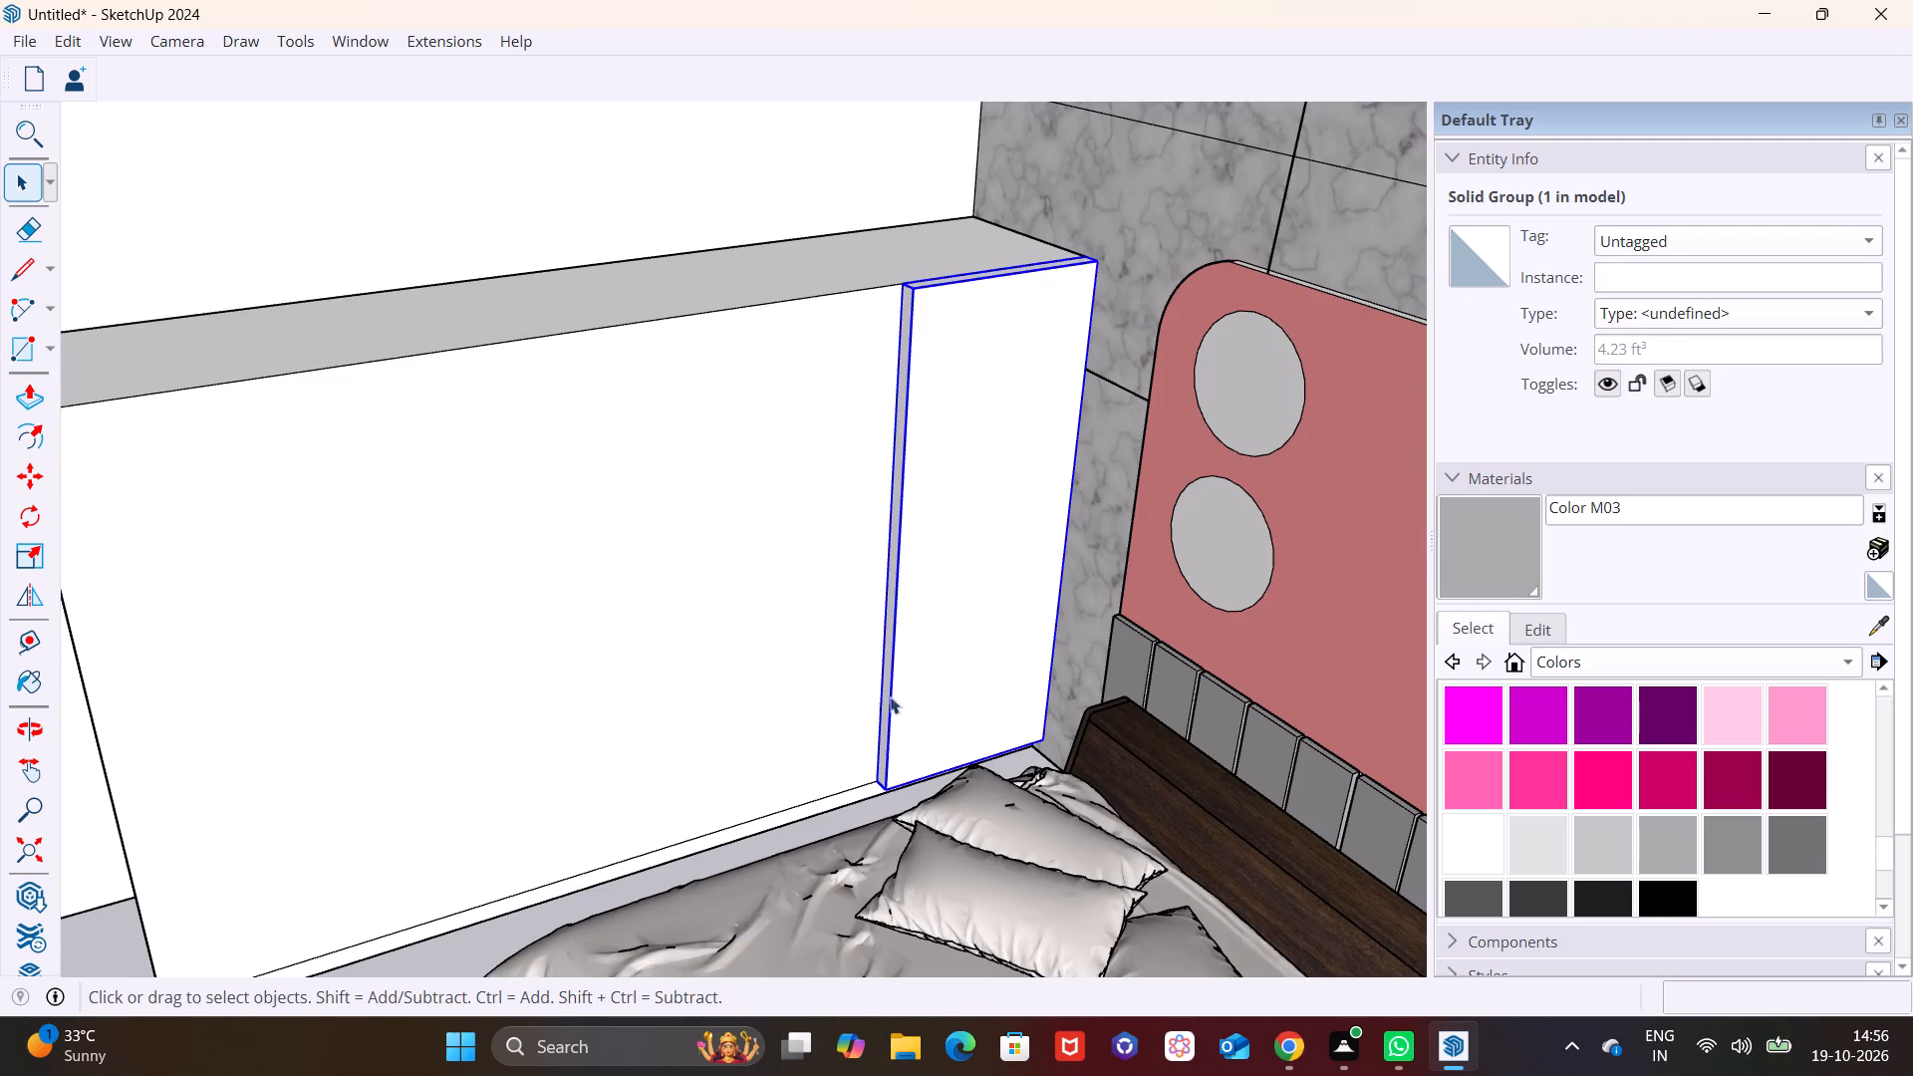
pyautogui.press('m')
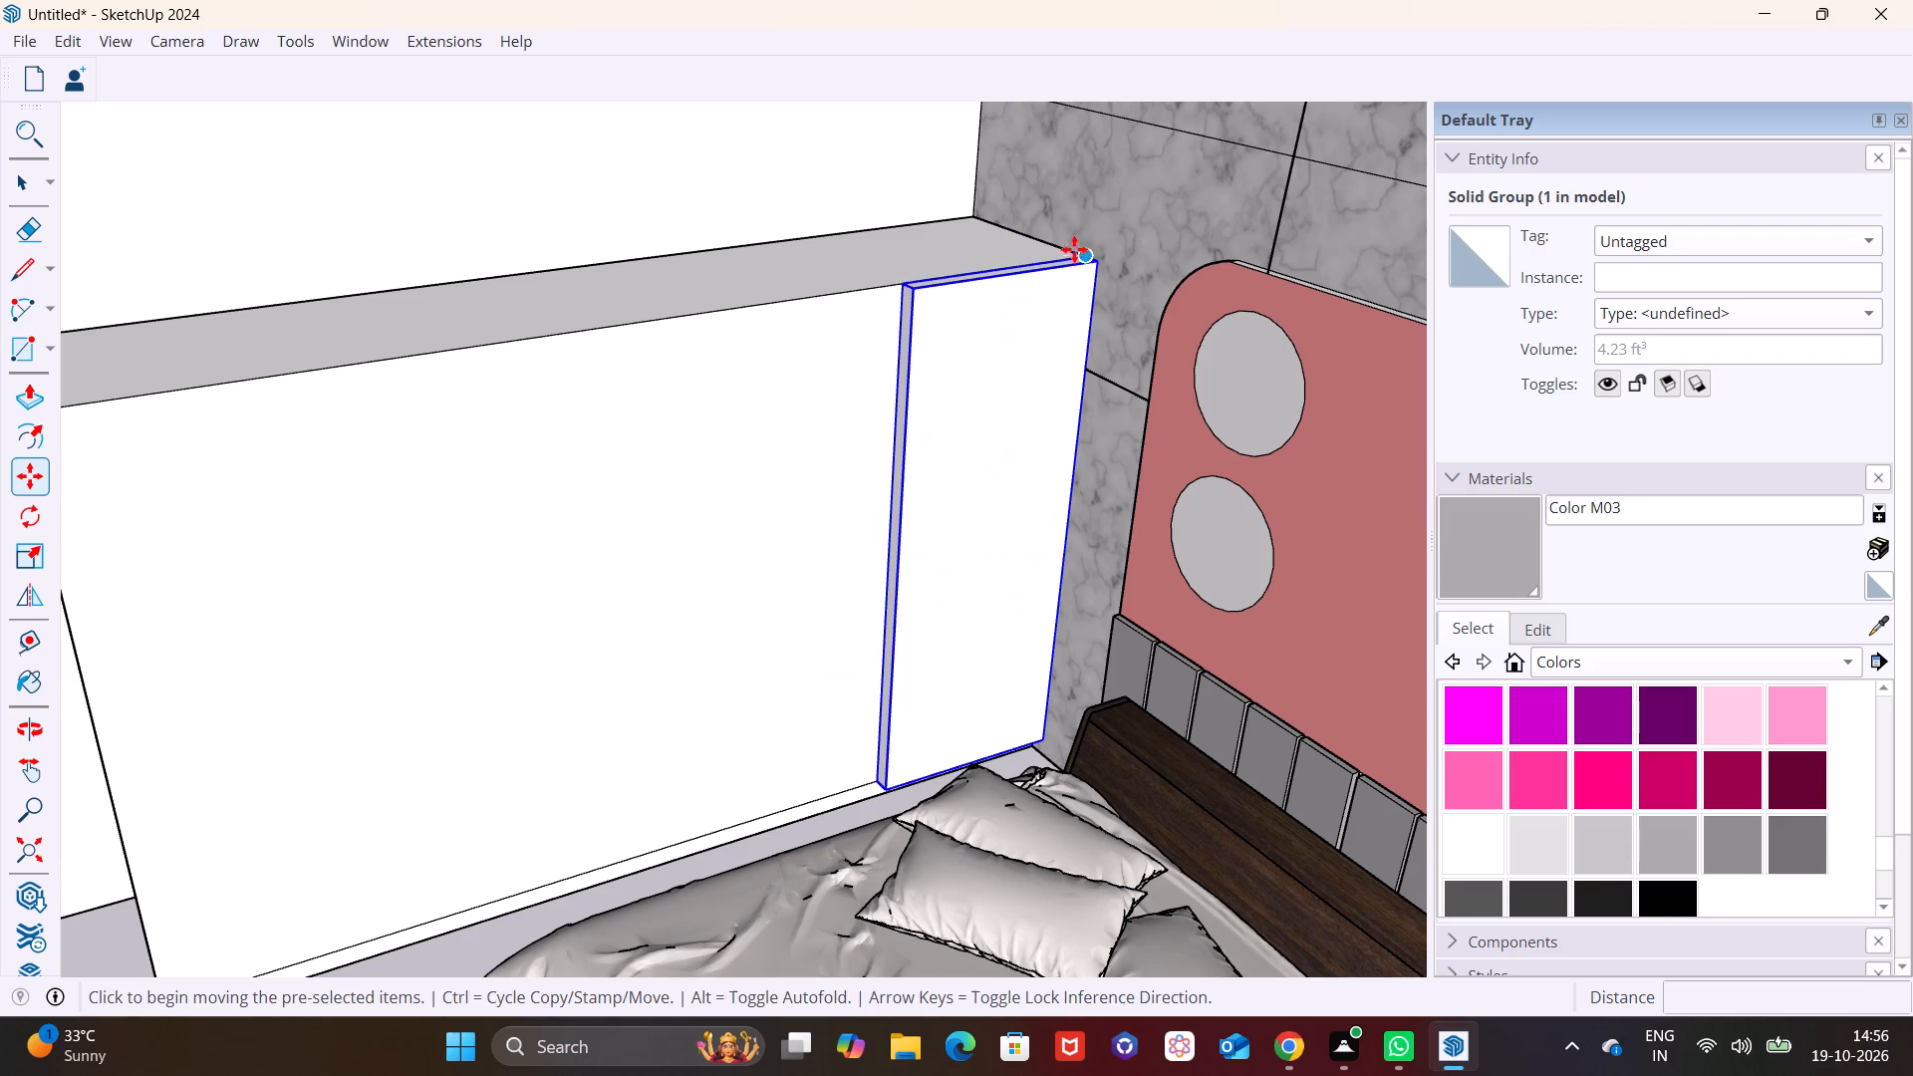
pyautogui.click(1080, 249)
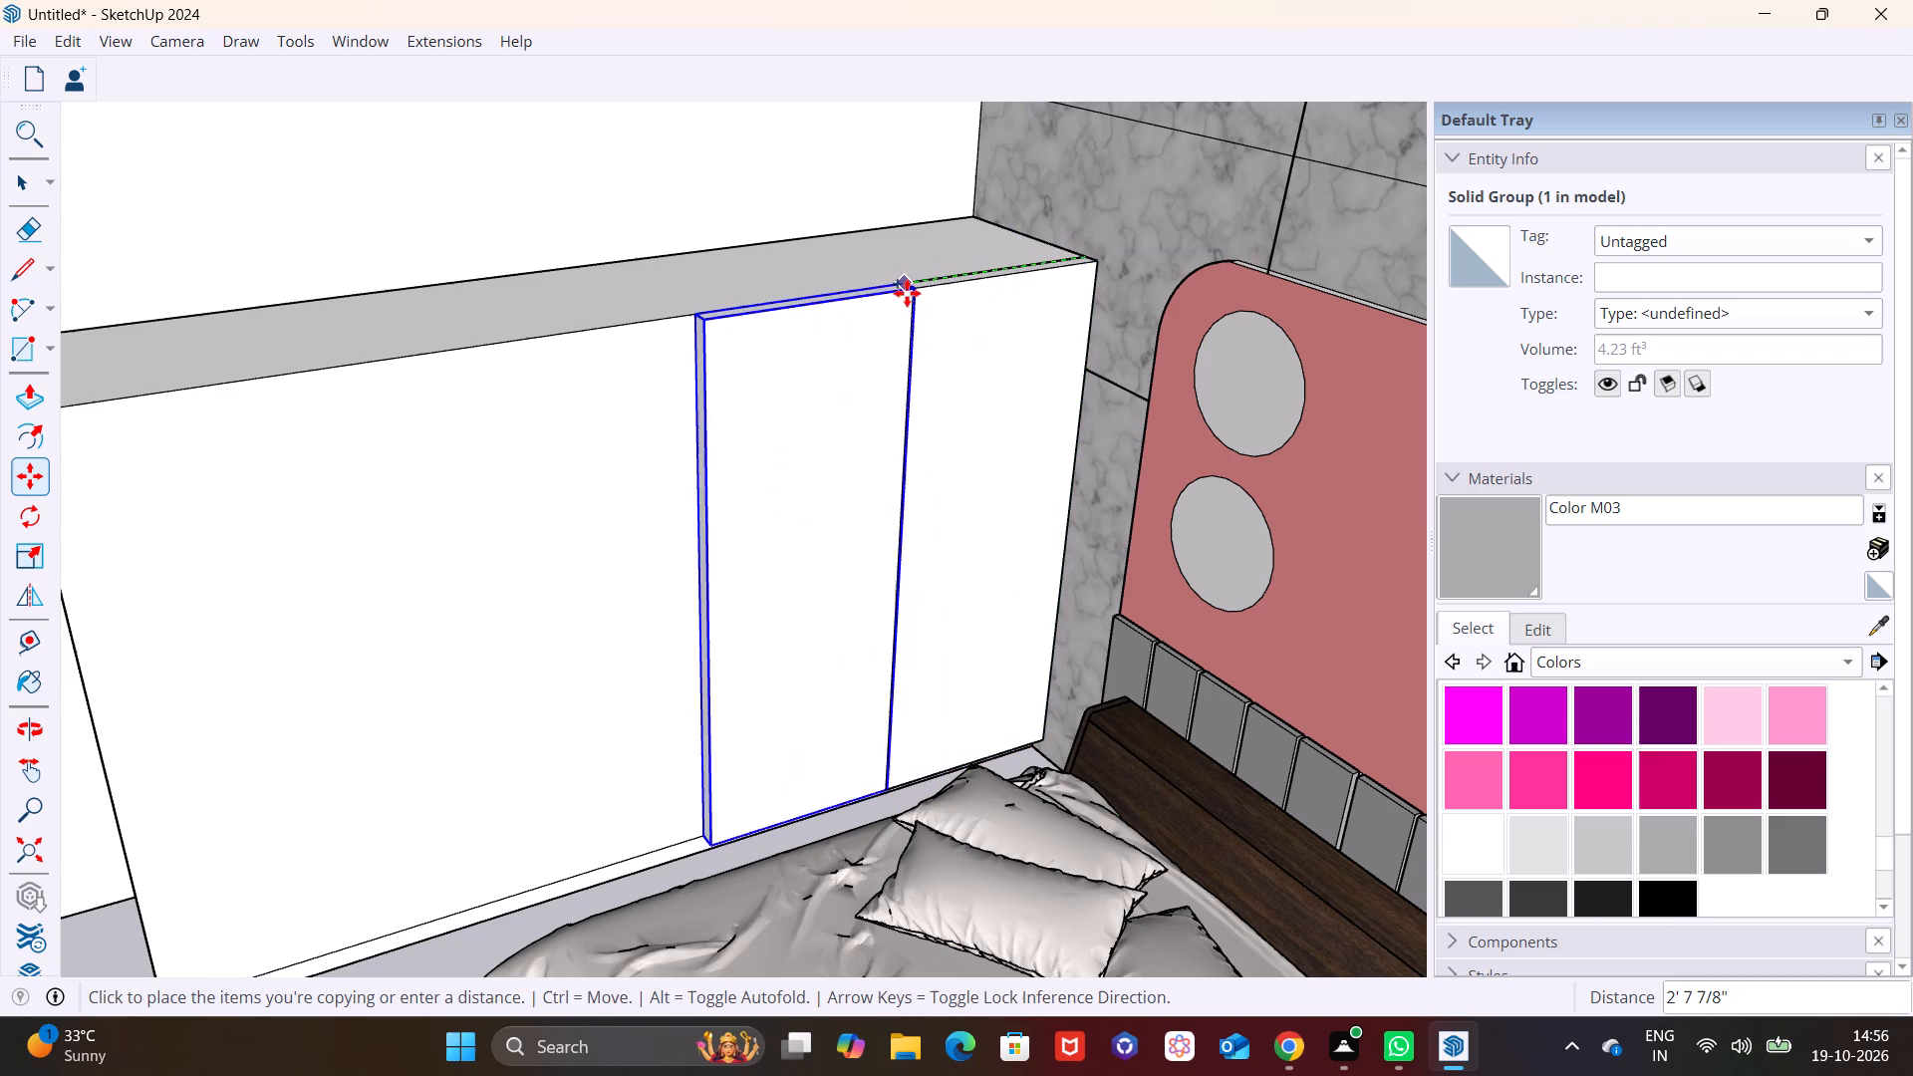
pyautogui.scroll(4, 894, 294)
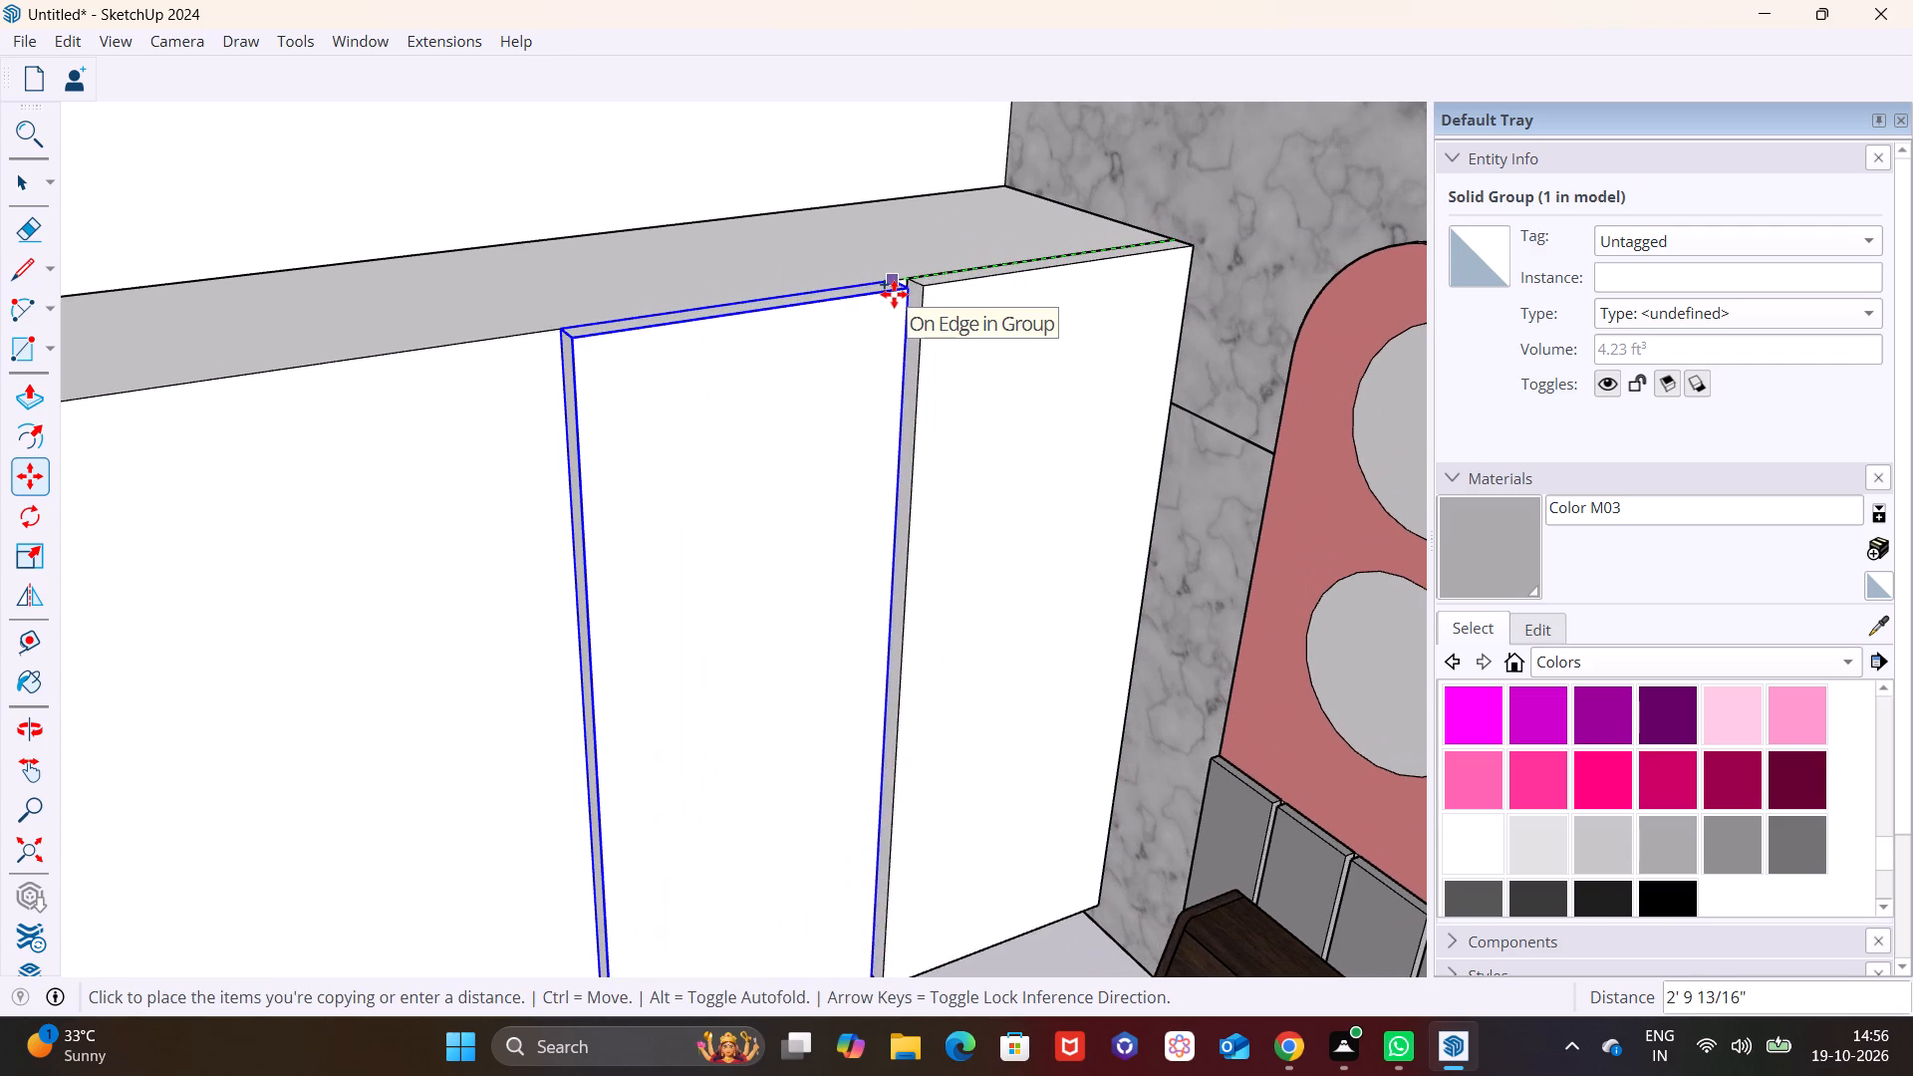
pyautogui.scroll(5, 894, 294)
pyautogui.moveTo(831, 288); pyautogui.dragTo(336, 354, button='middle')
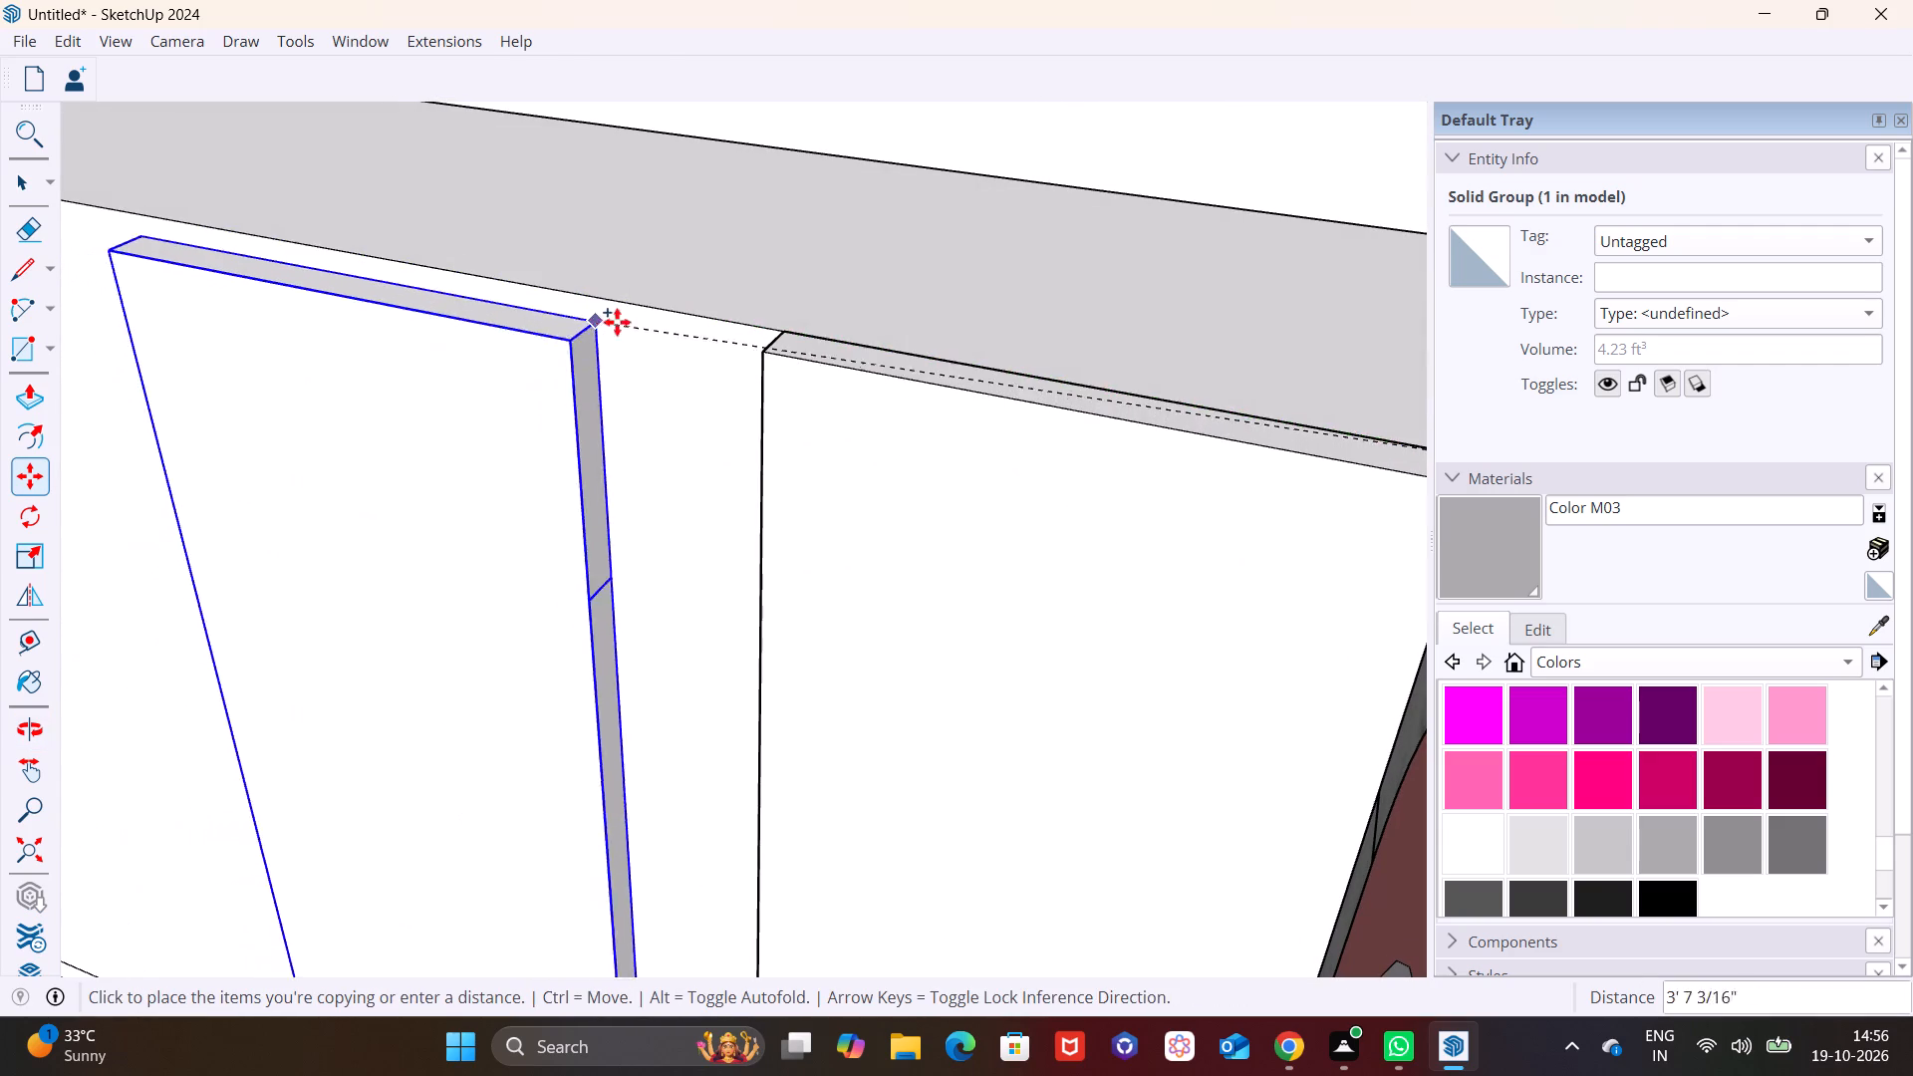
pyautogui.scroll(10, 760, 314)
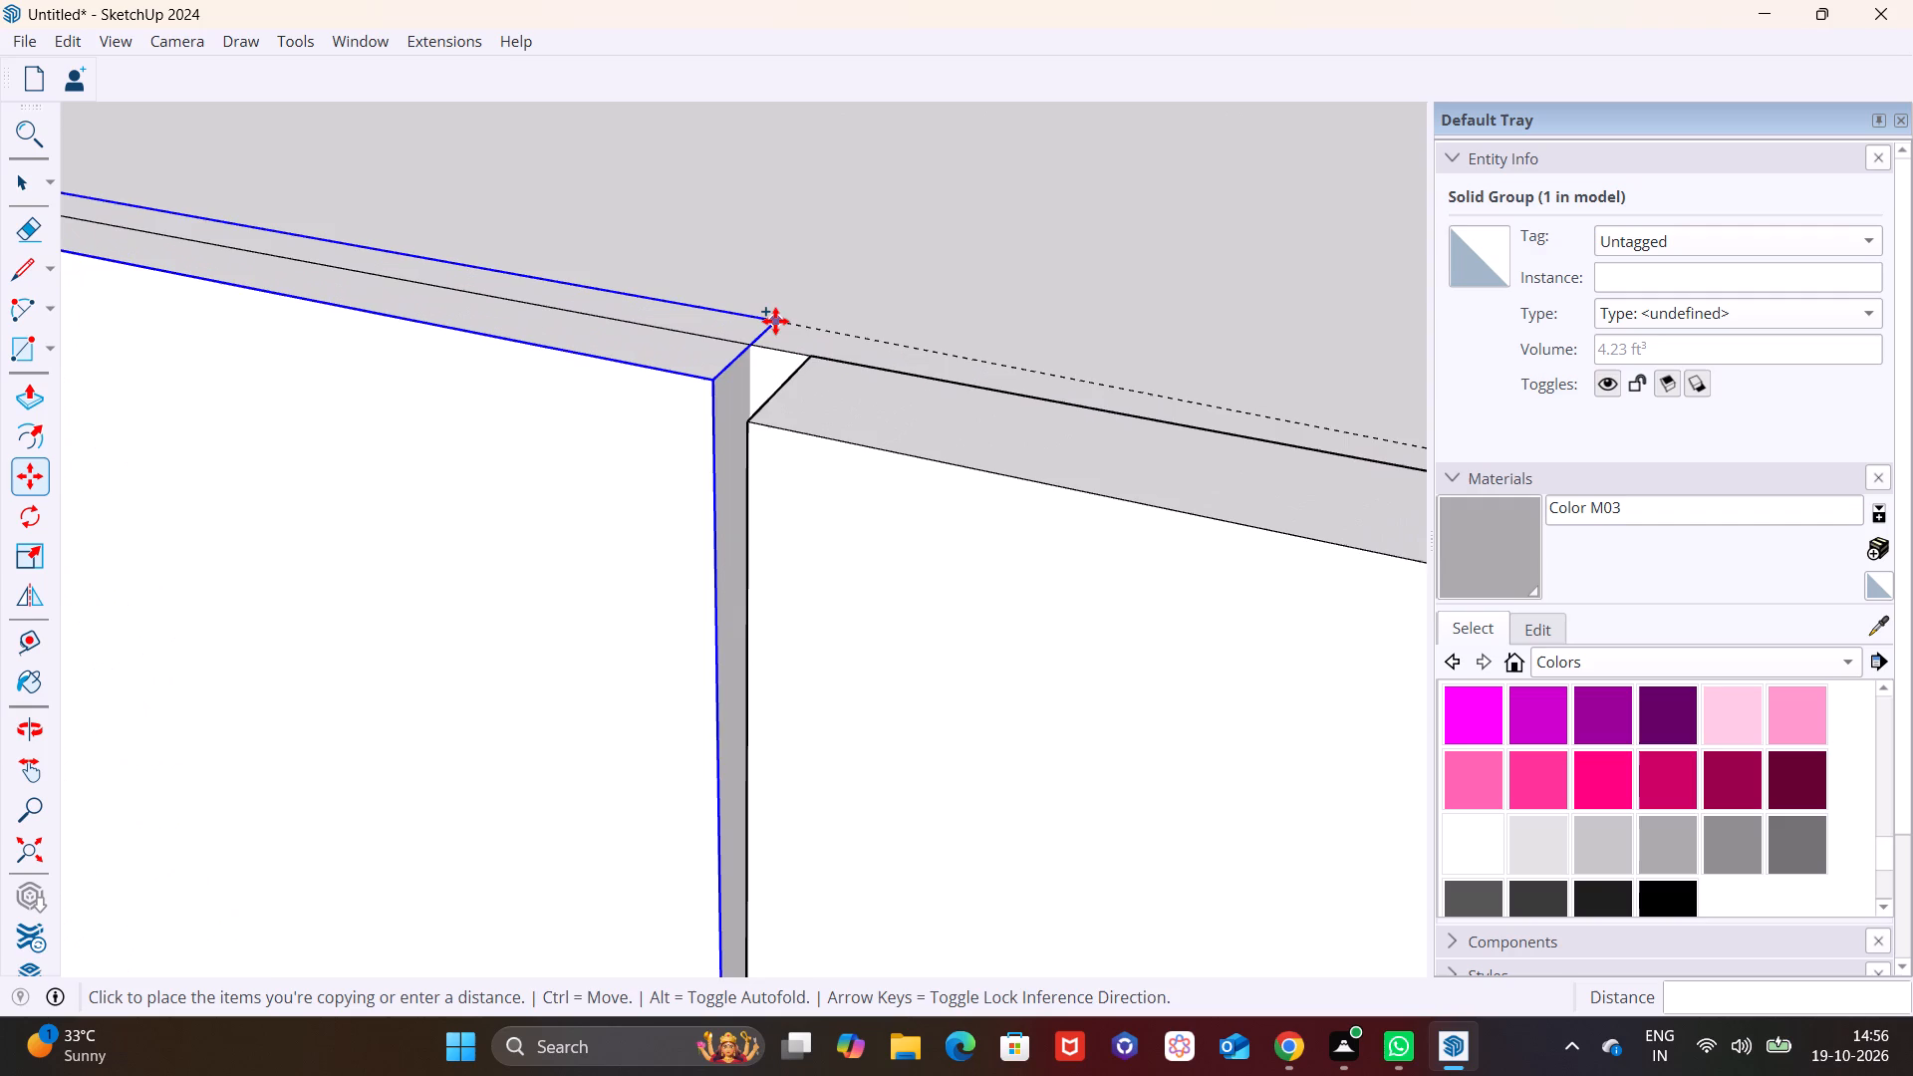
pyautogui.scroll(3, 775, 321)
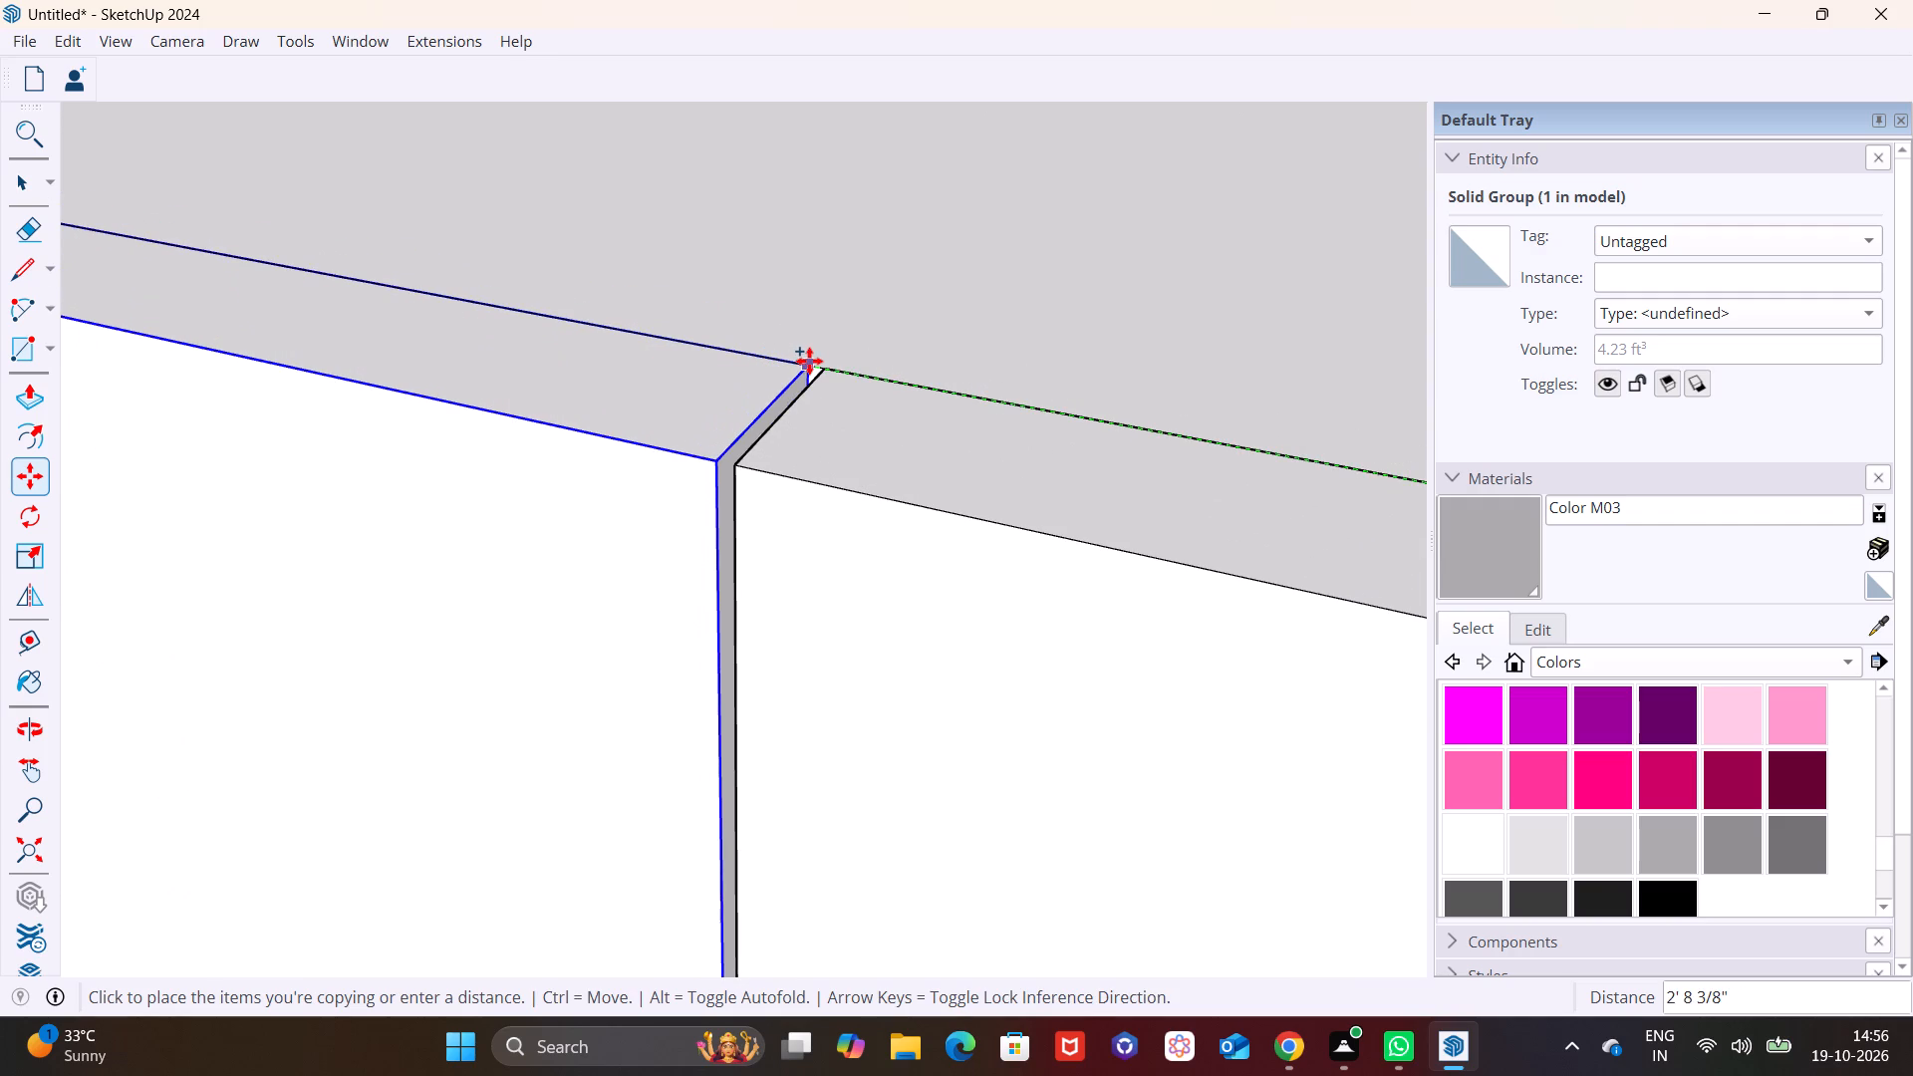
pyautogui.click(819, 361)
# Copy the second door panel another 2' 8 3/16" along the block's front, leaving a hairline gap between the panels.
pyautogui.scroll(-11, 570, 384)
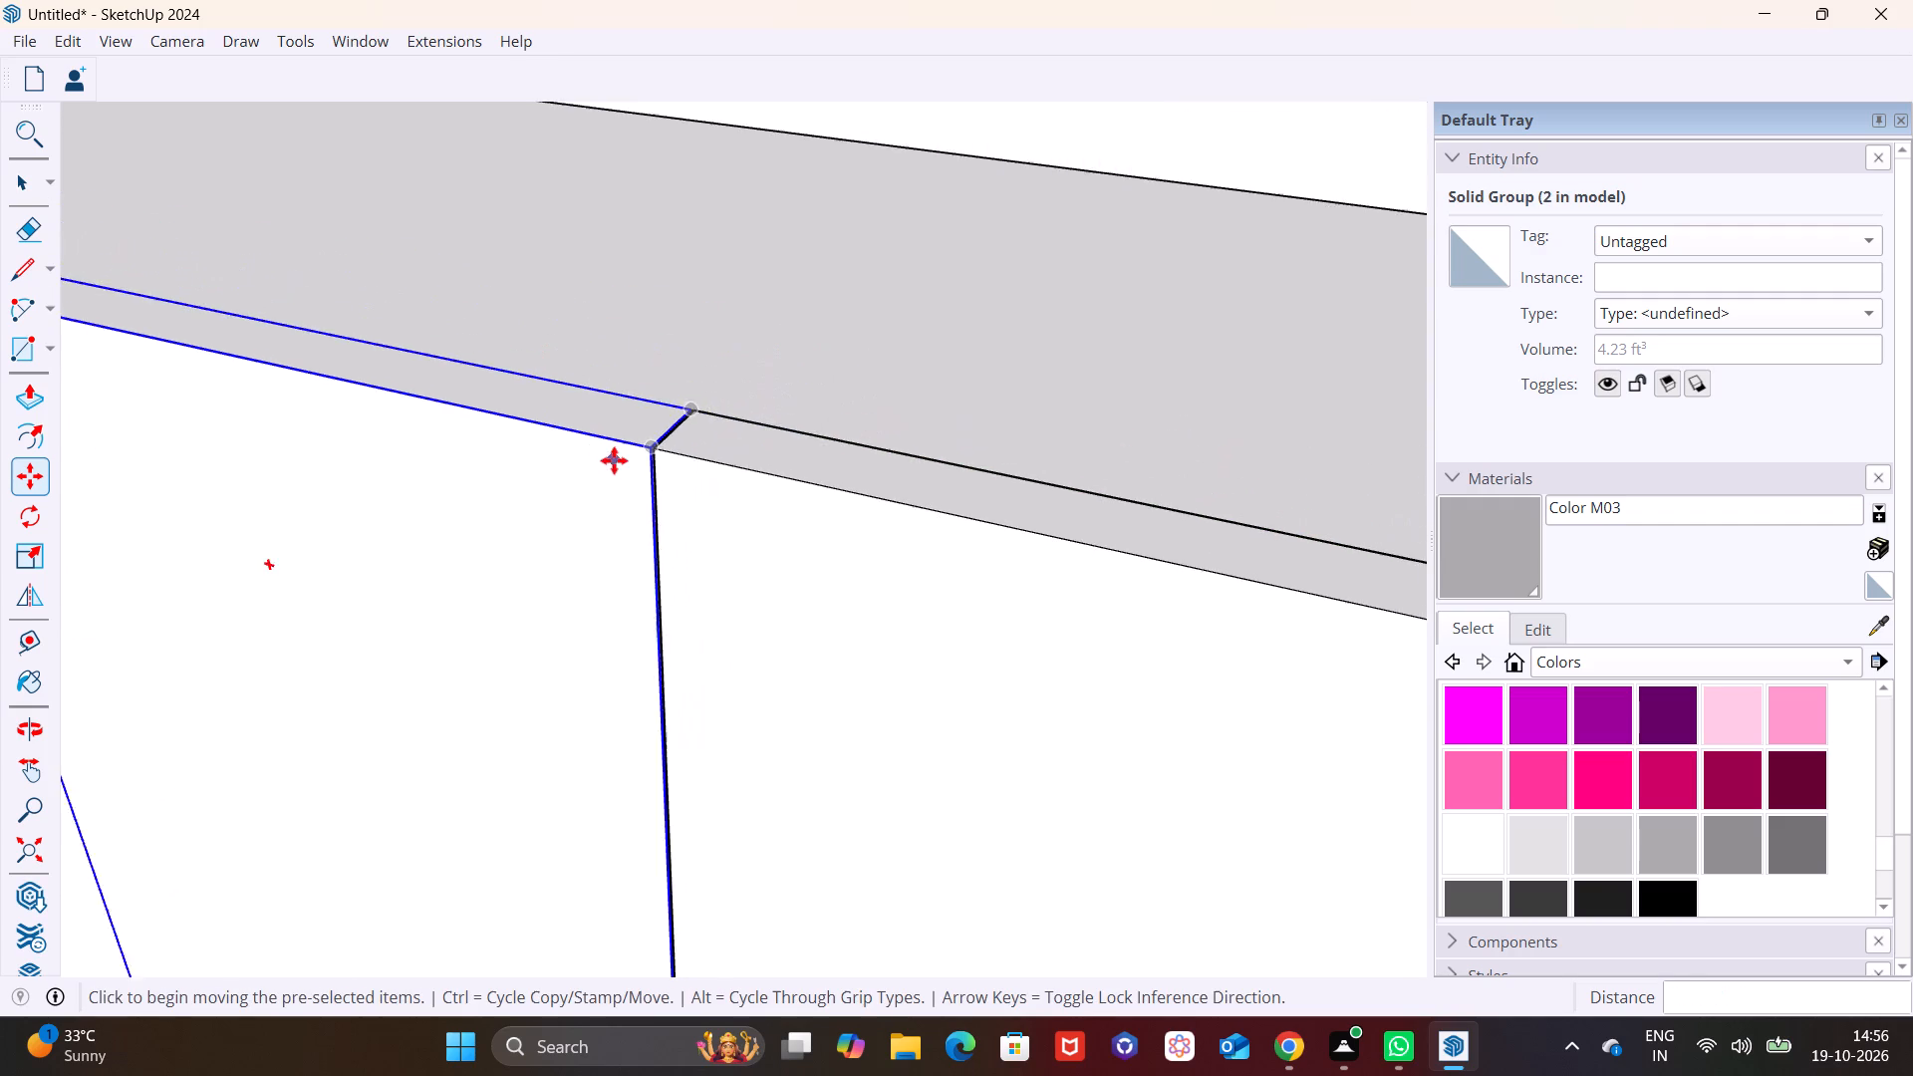
pyautogui.scroll(-10, 614, 460)
pyautogui.moveTo(594, 512); pyautogui.dragTo(787, 529, button='middle')
pyautogui.scroll(10, 763, 483)
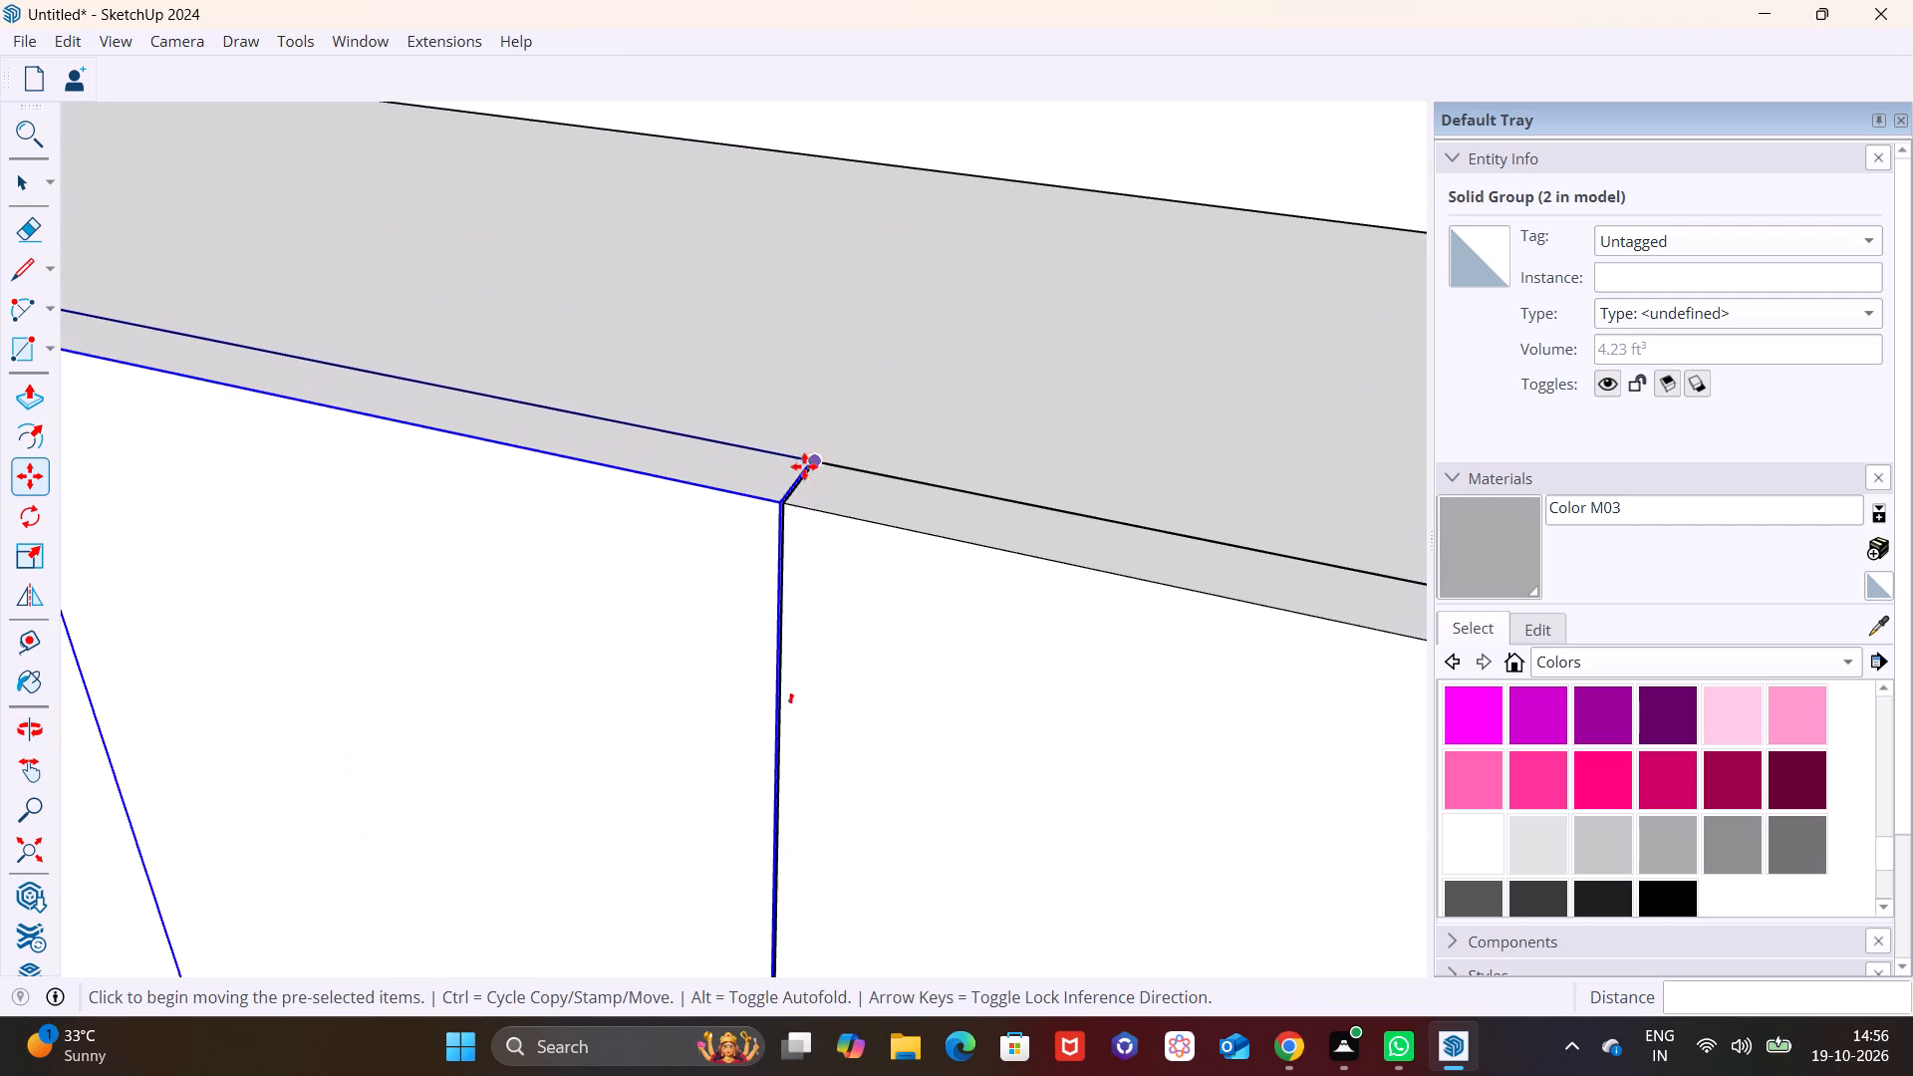
pyautogui.scroll(13, 804, 466)
pyautogui.click(838, 454)
pyautogui.press('m')
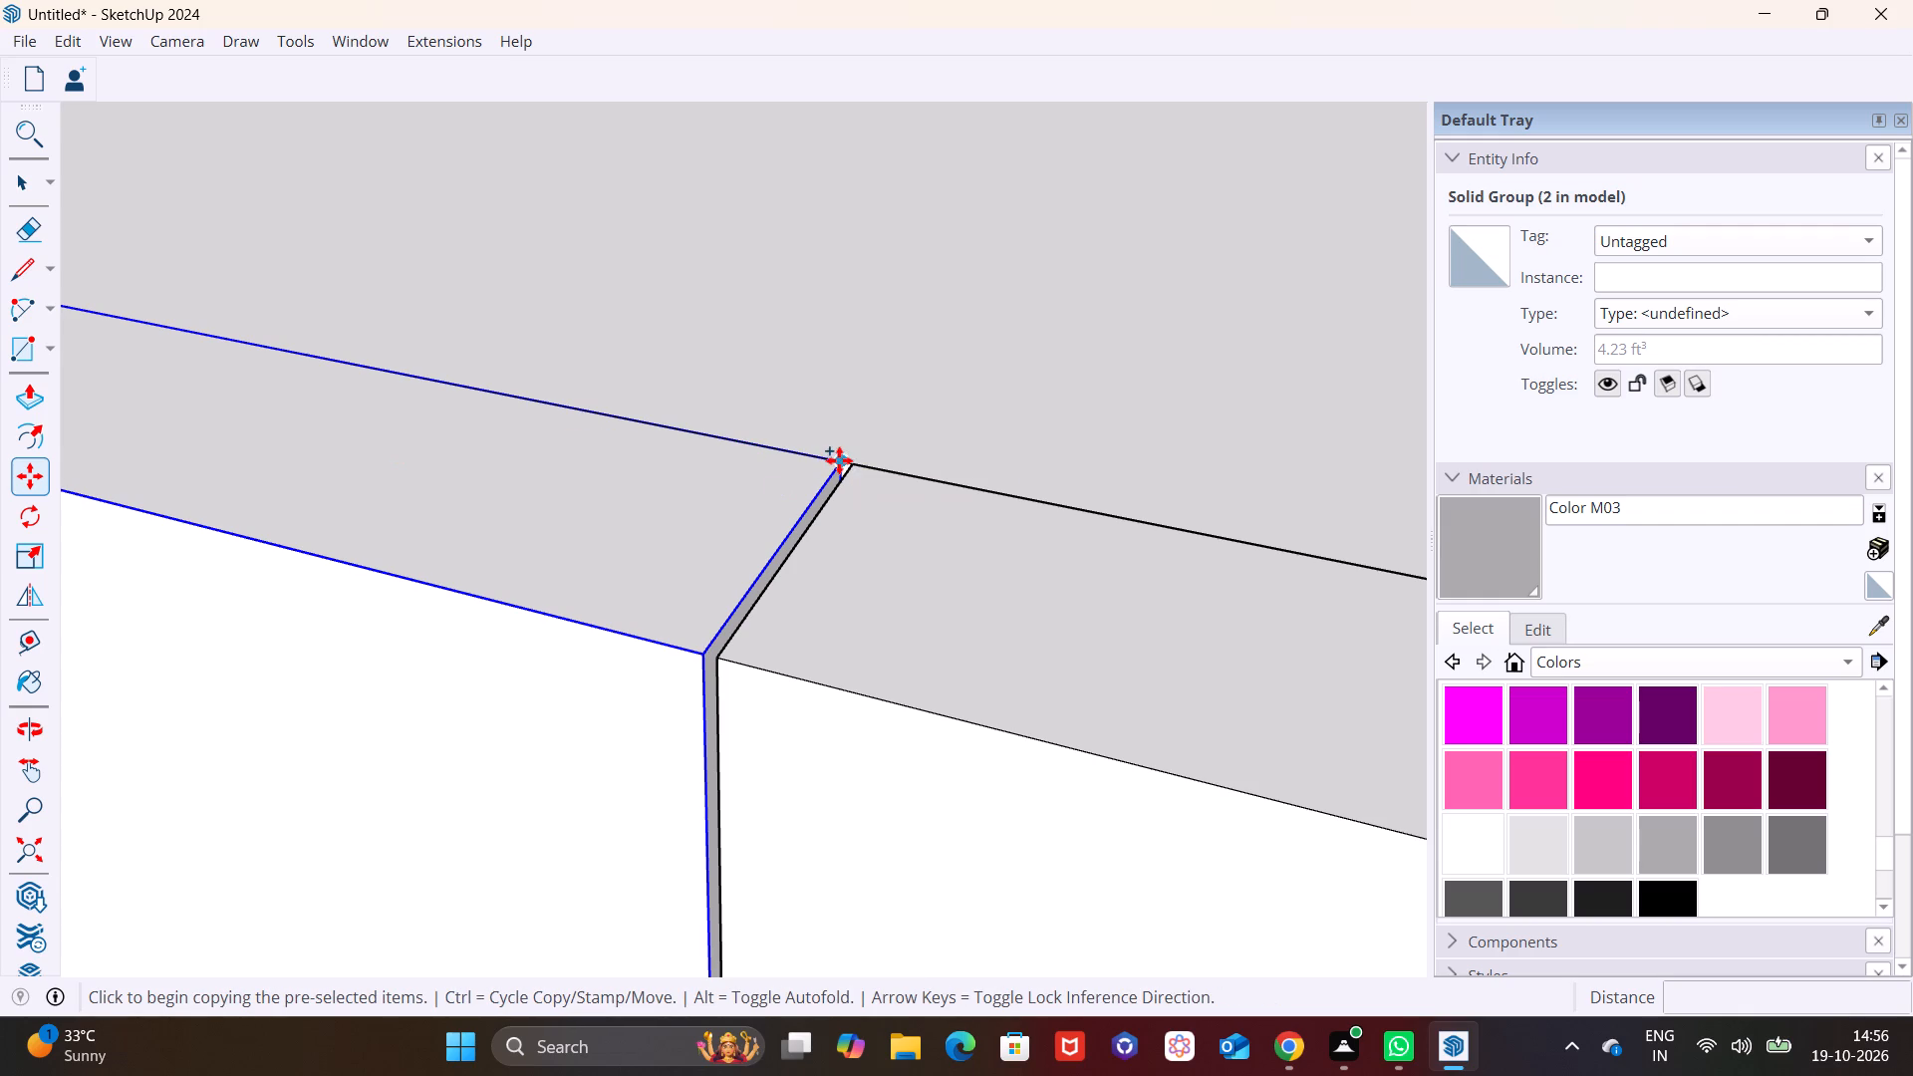
pyautogui.click(839, 460)
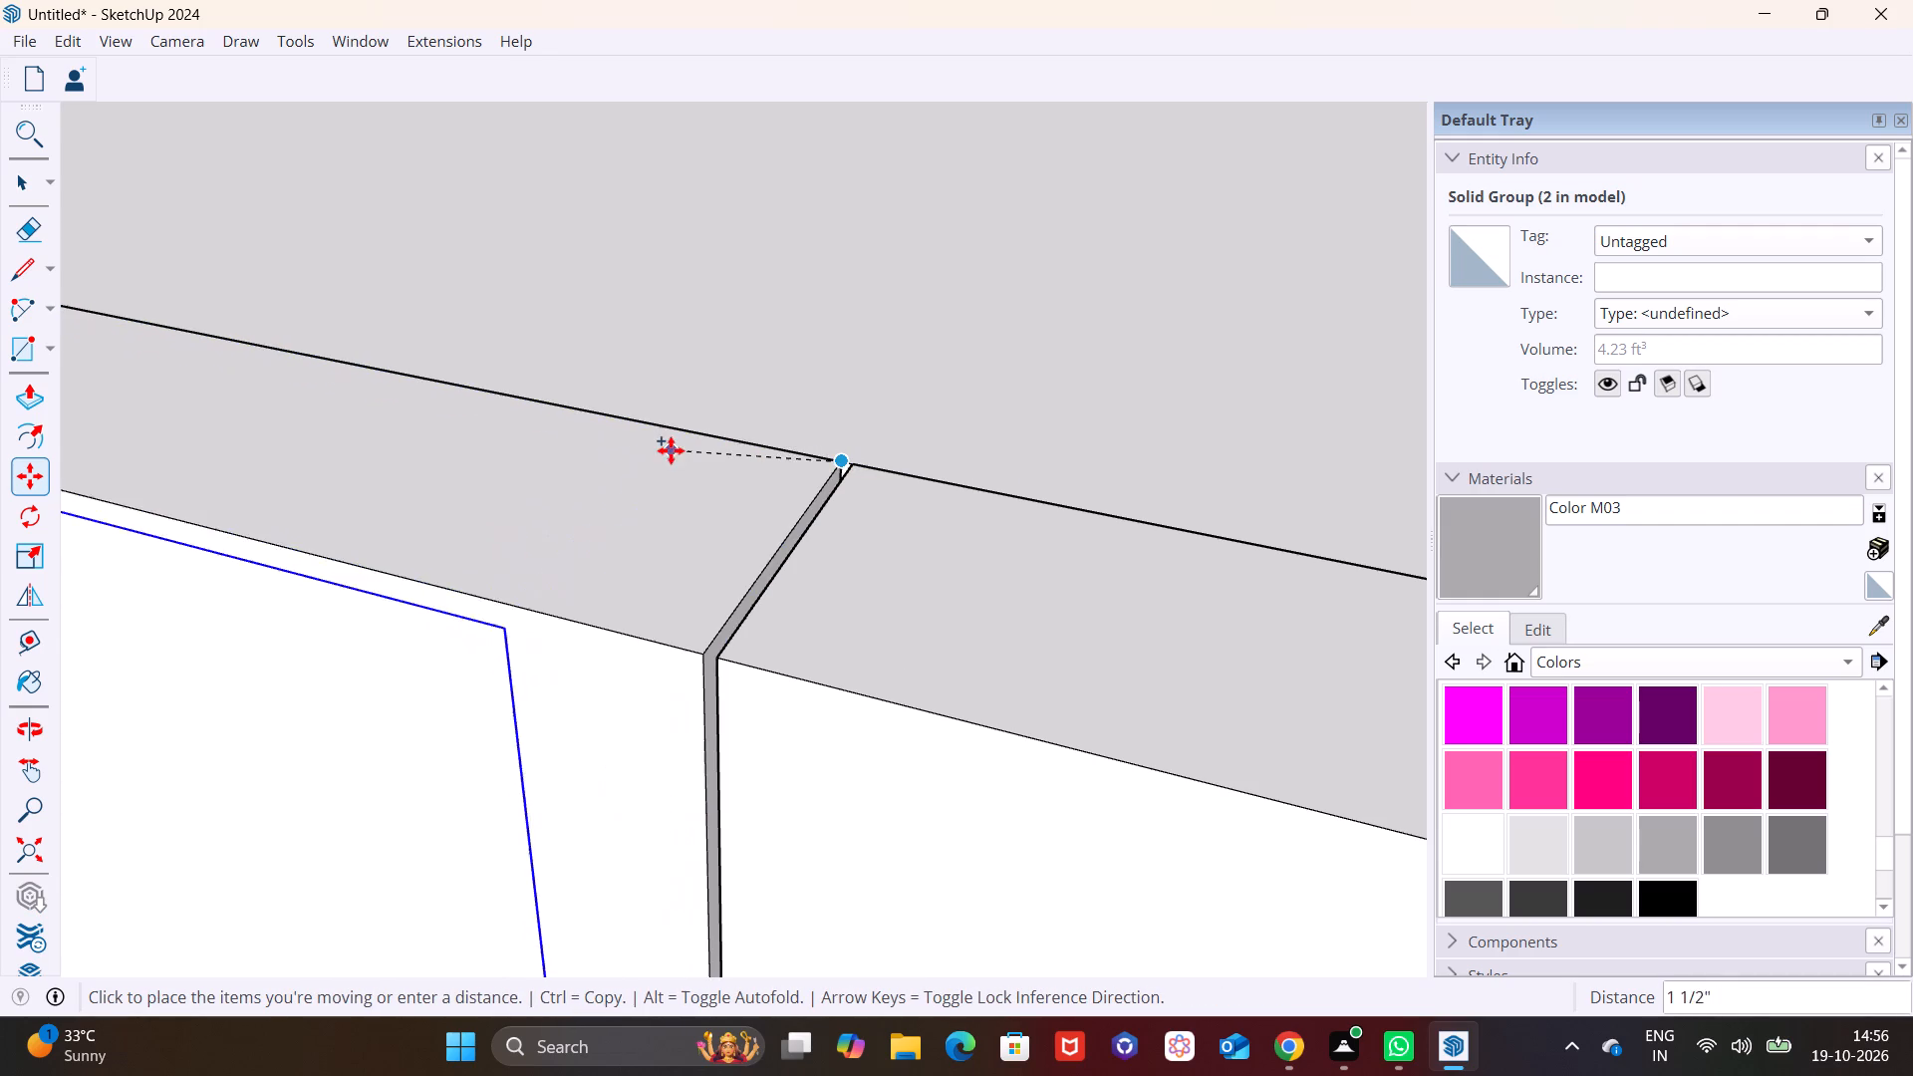
pyautogui.moveTo(456, 408); pyautogui.dragTo(570, 500, button='middle')
pyautogui.scroll(-6, 477, 465)
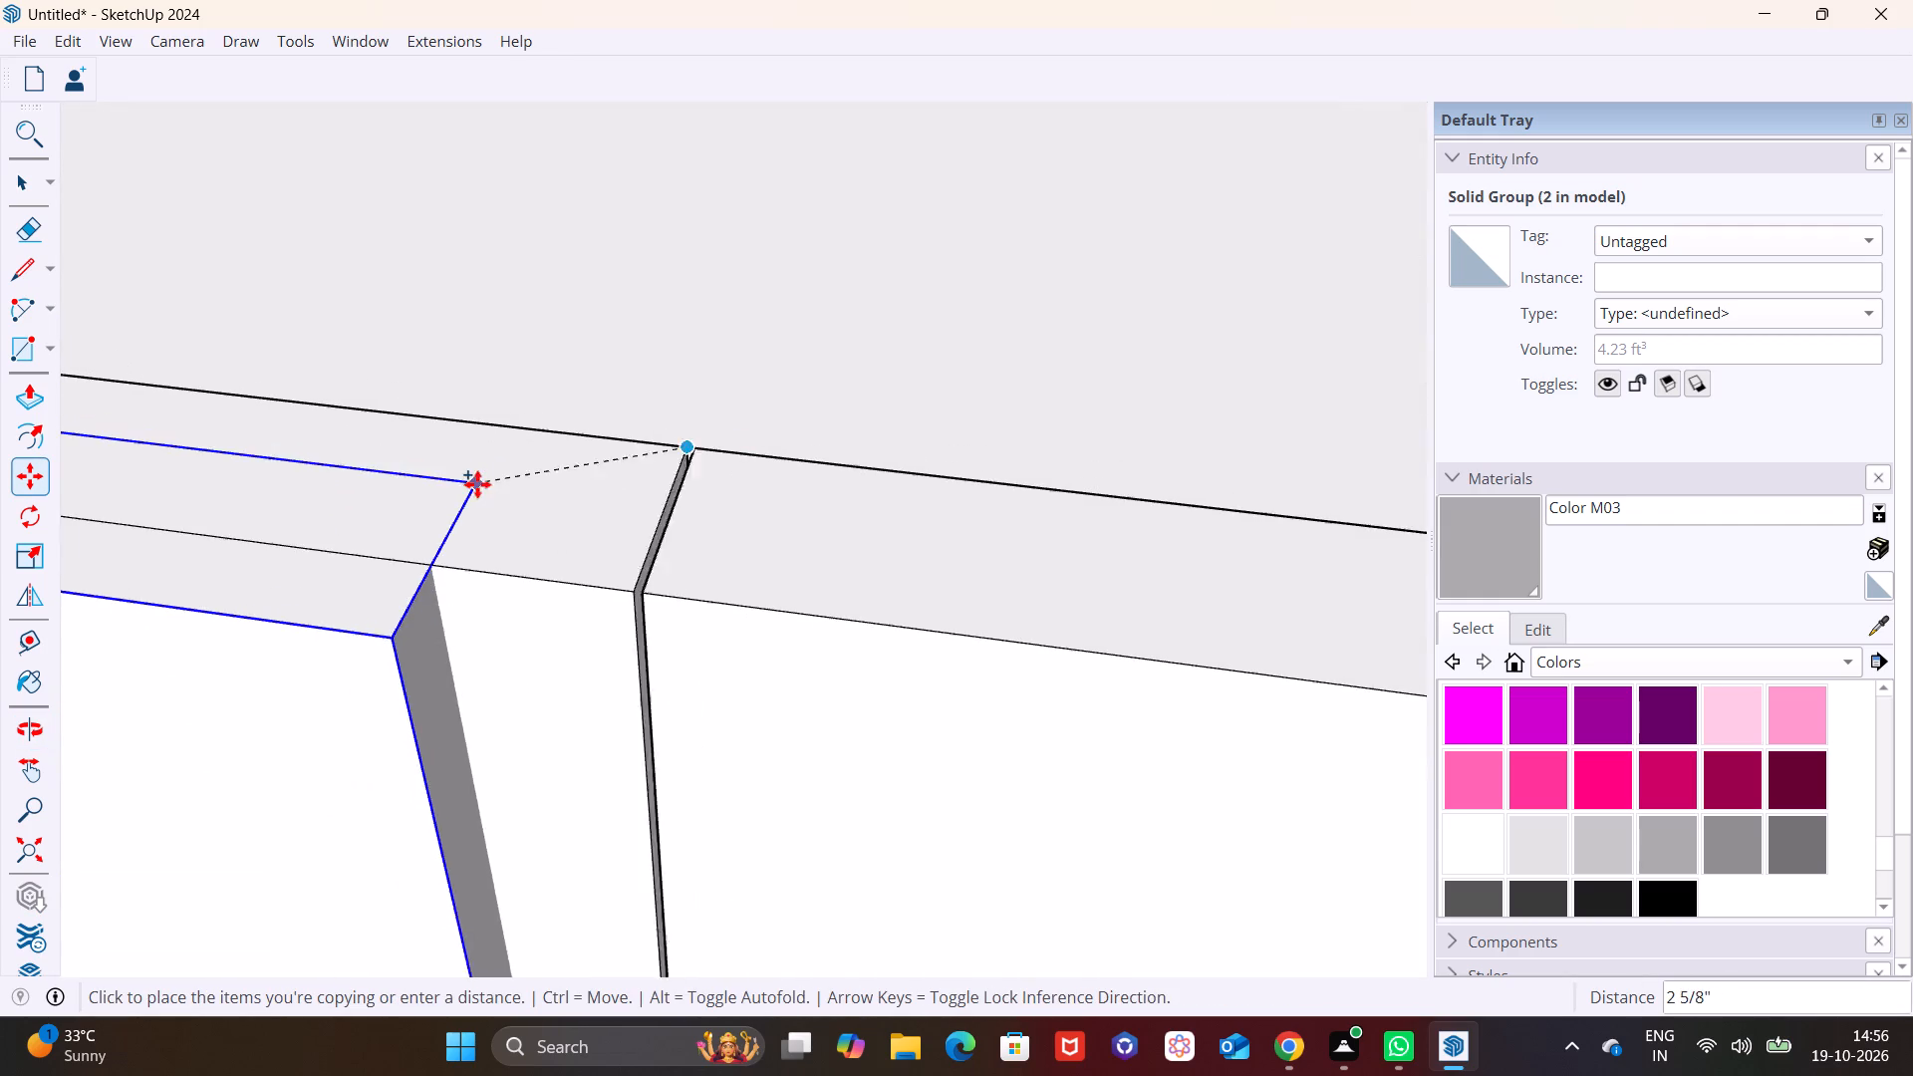
pyautogui.scroll(-5, 477, 484)
pyautogui.keyDown('shift'); pyautogui.moveTo(400, 431); pyautogui.dragTo(1240, 450, button='middle'); pyautogui.keyUp('shift')
pyautogui.scroll(-13, 290, 386)
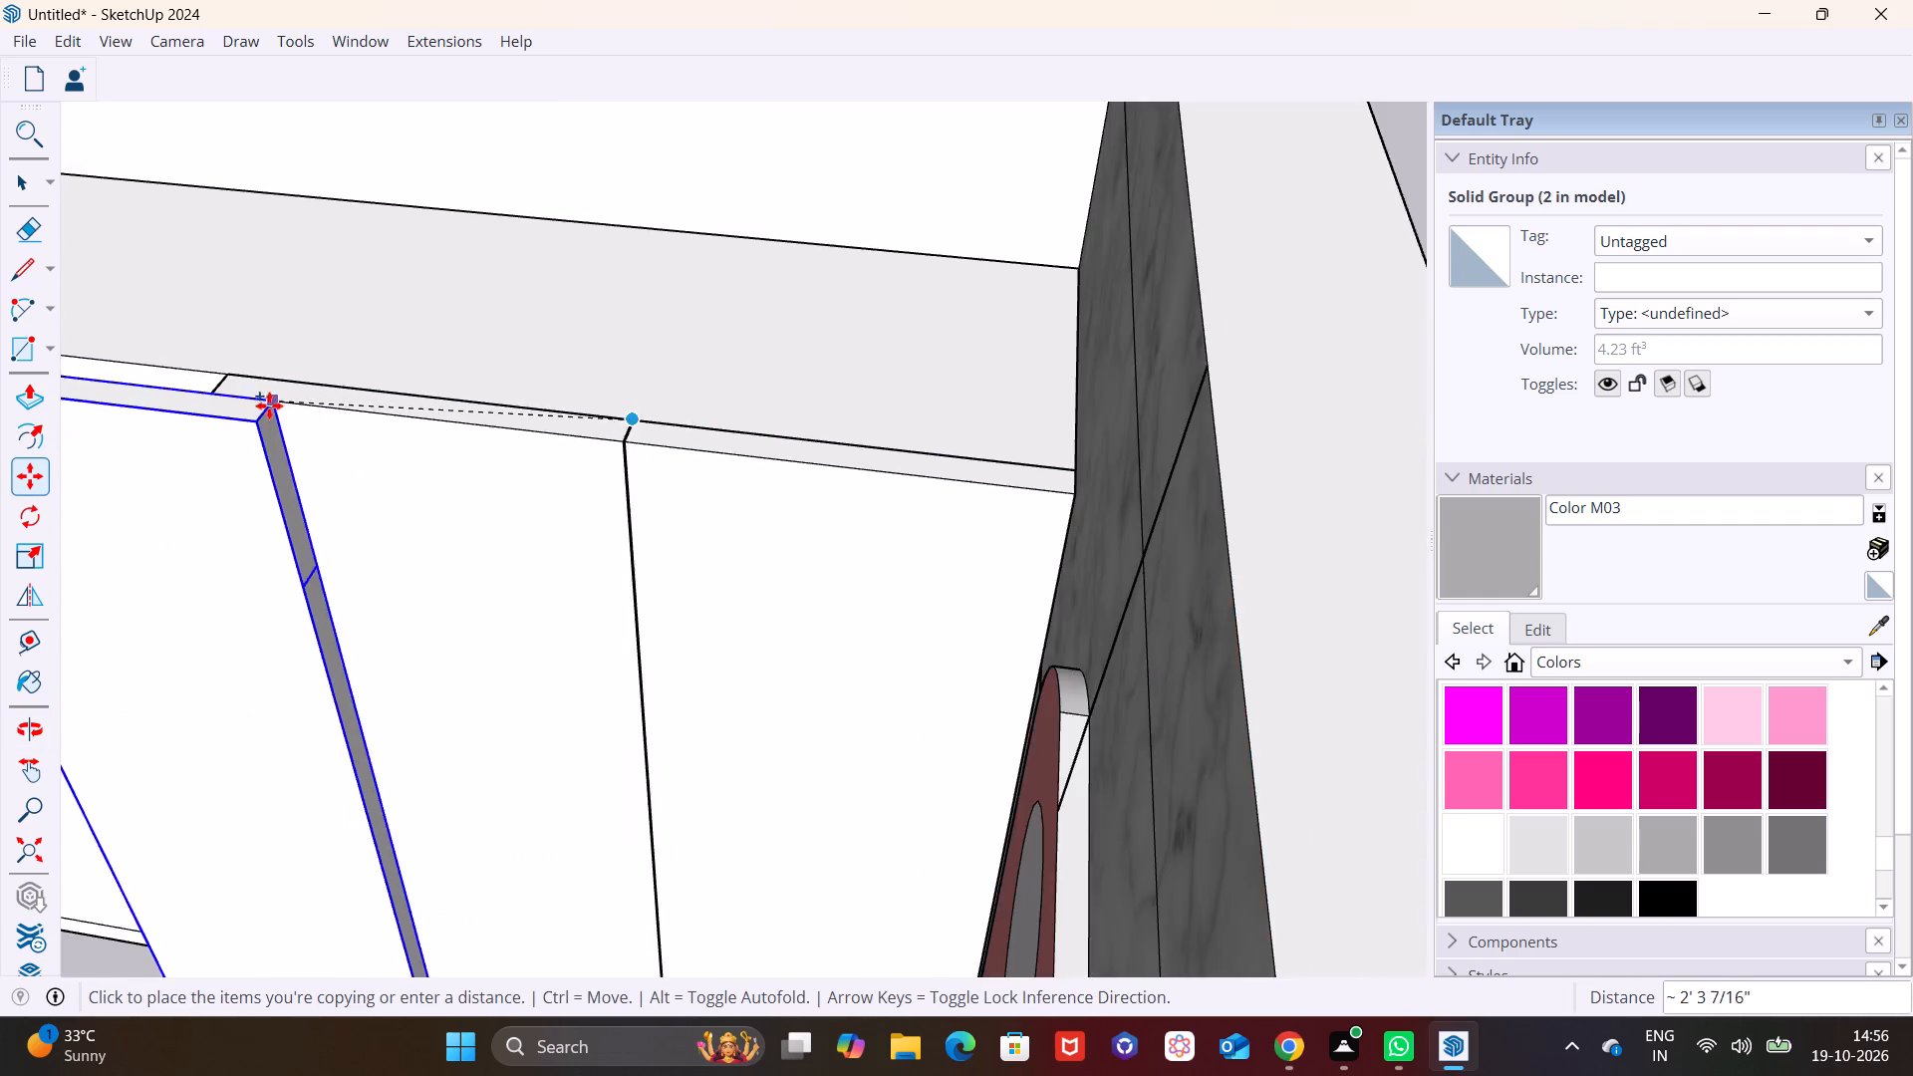
pyautogui.moveTo(249, 399); pyautogui.dragTo(795, 486, button='middle')
pyautogui.moveTo(482, 505); pyautogui.dragTo(445, 505, button='middle')
pyautogui.moveTo(266, 447); pyautogui.dragTo(870, 309, button='middle')
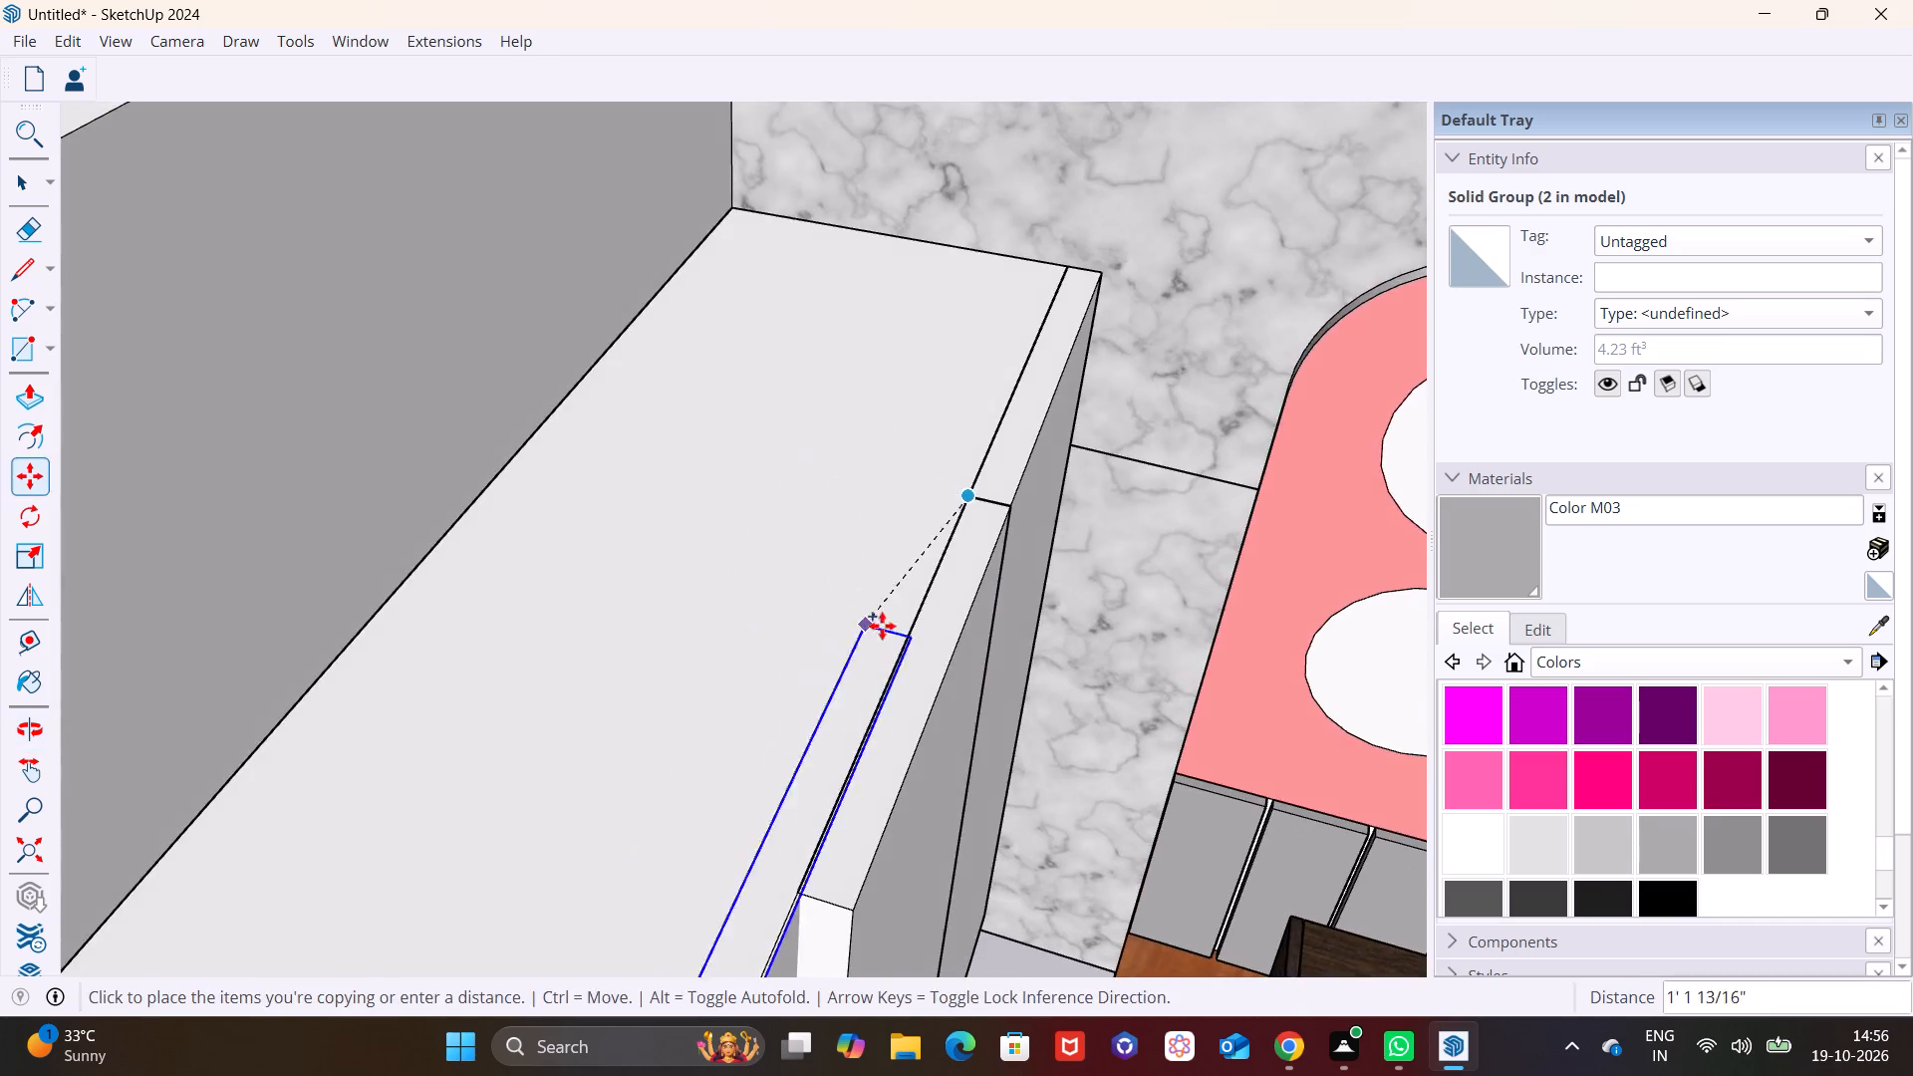
pyautogui.moveTo(870, 623); pyautogui.dragTo(223, 529, button='middle')
pyautogui.keyDown('shift'); pyautogui.moveTo(253, 475); pyautogui.dragTo(1083, 422, button='middle'); pyautogui.keyUp('shift')
pyautogui.scroll(5, 819, 364)
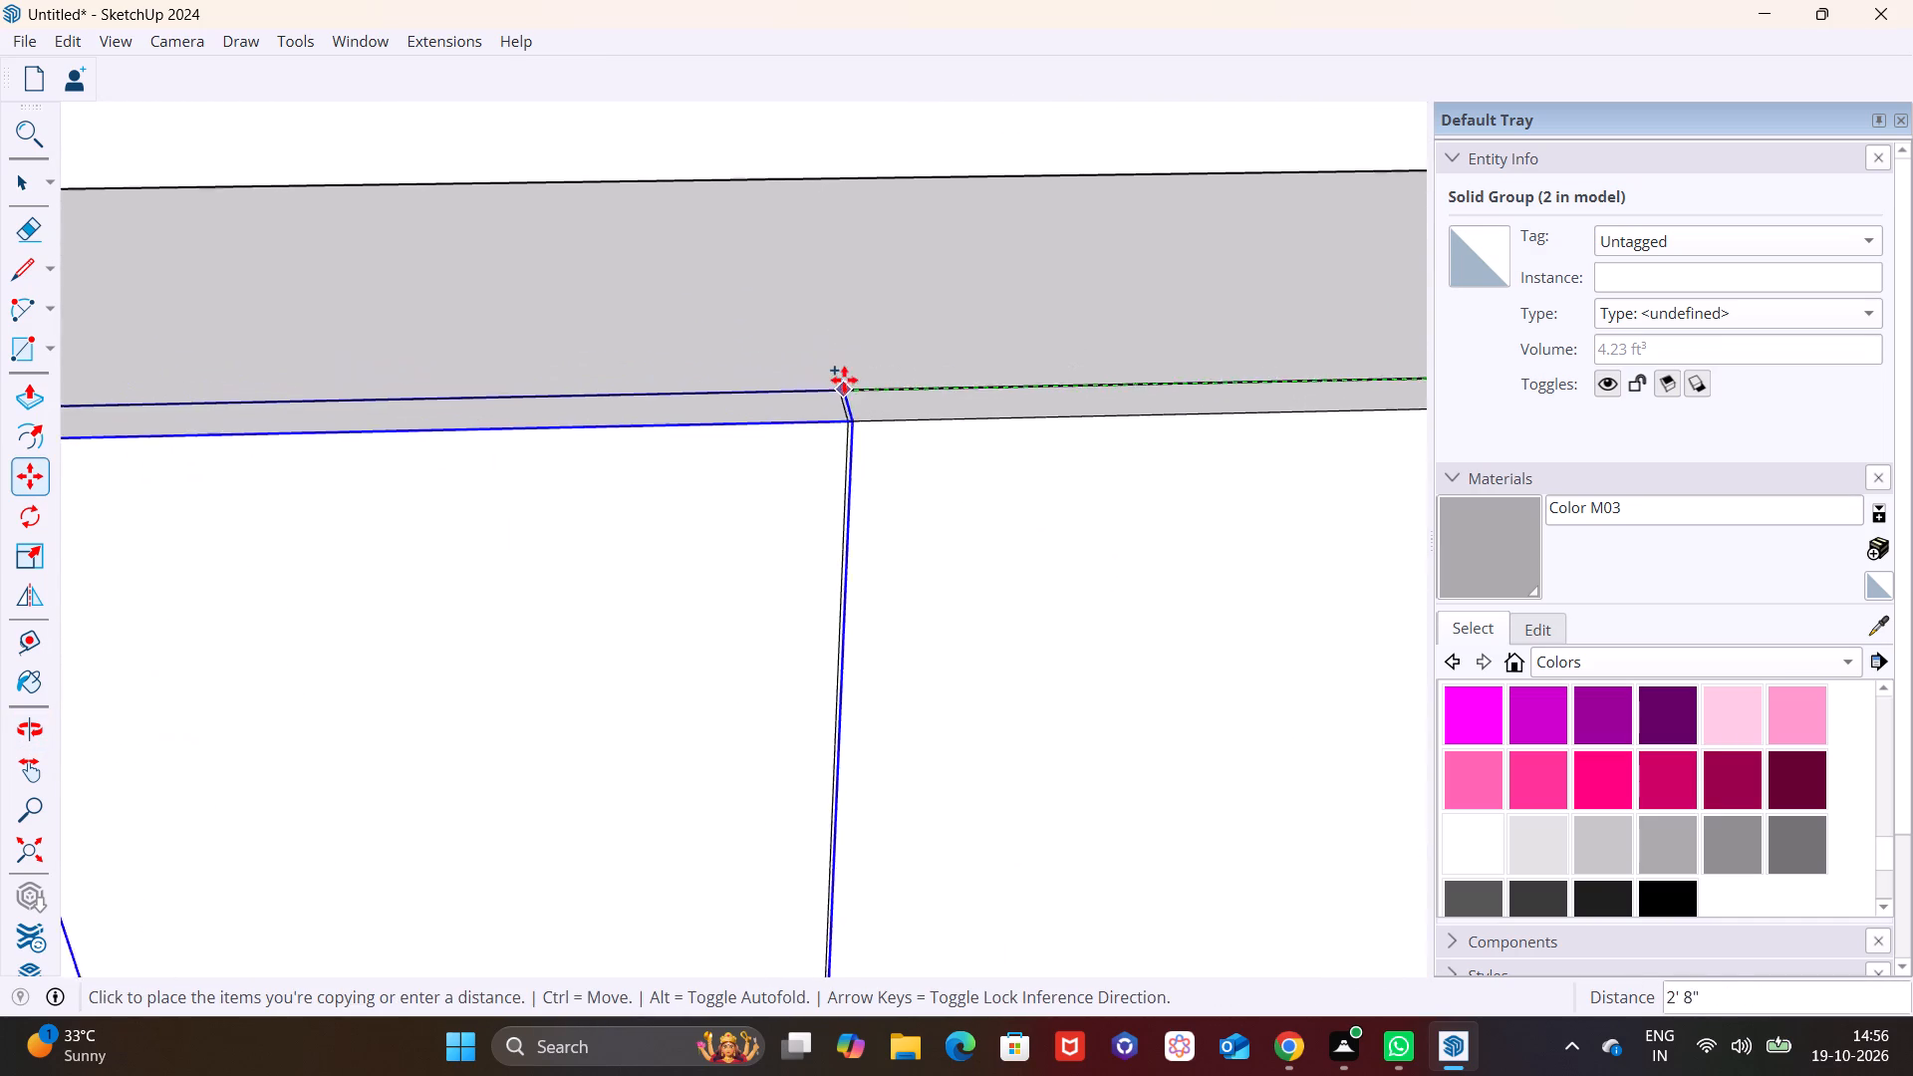
pyautogui.scroll(20, 844, 380)
pyautogui.scroll(2, 844, 380)
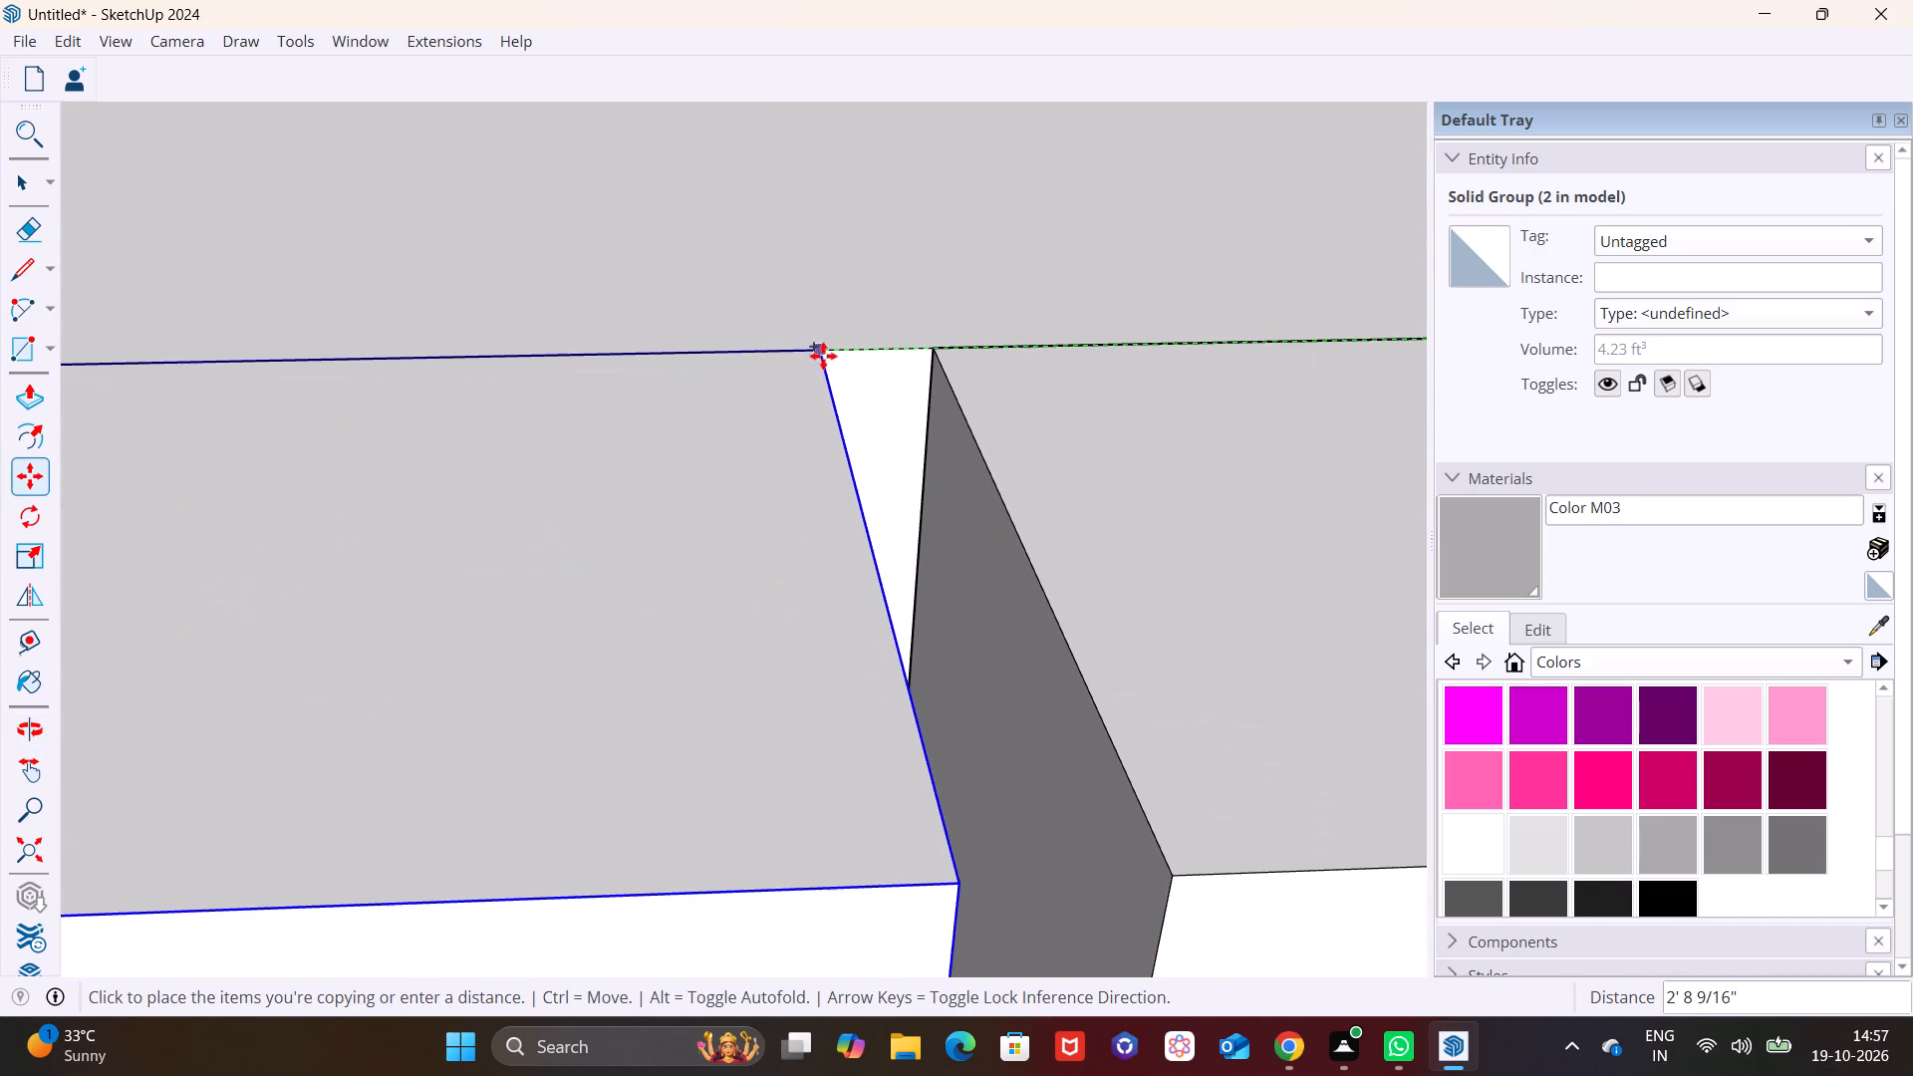
pyautogui.click(921, 346)
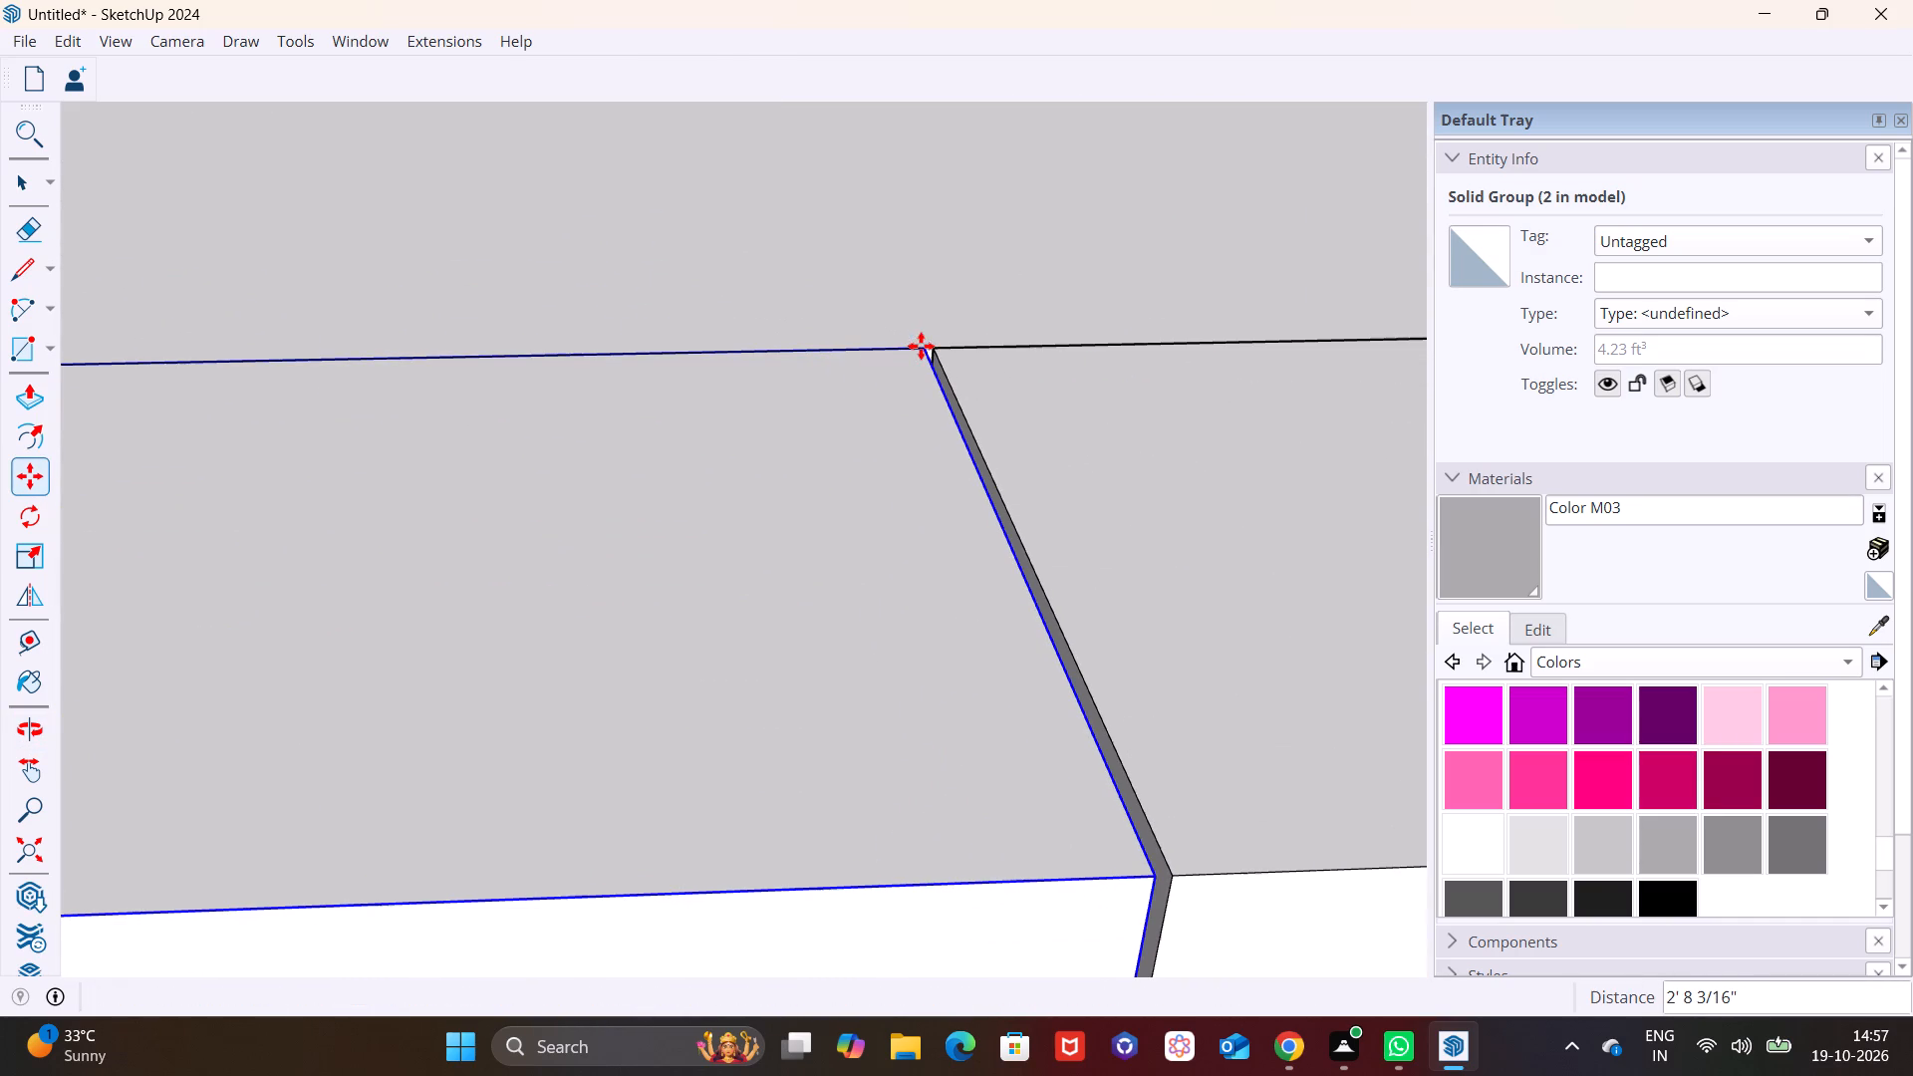
pyautogui.press('space')
# Push the tall block's free end face inward 3' 8 1/2", close to the third door panel's outer edge.
pyautogui.scroll(1, 852, 441)
pyautogui.scroll(-20, 852, 473)
pyautogui.scroll(-11, 852, 473)
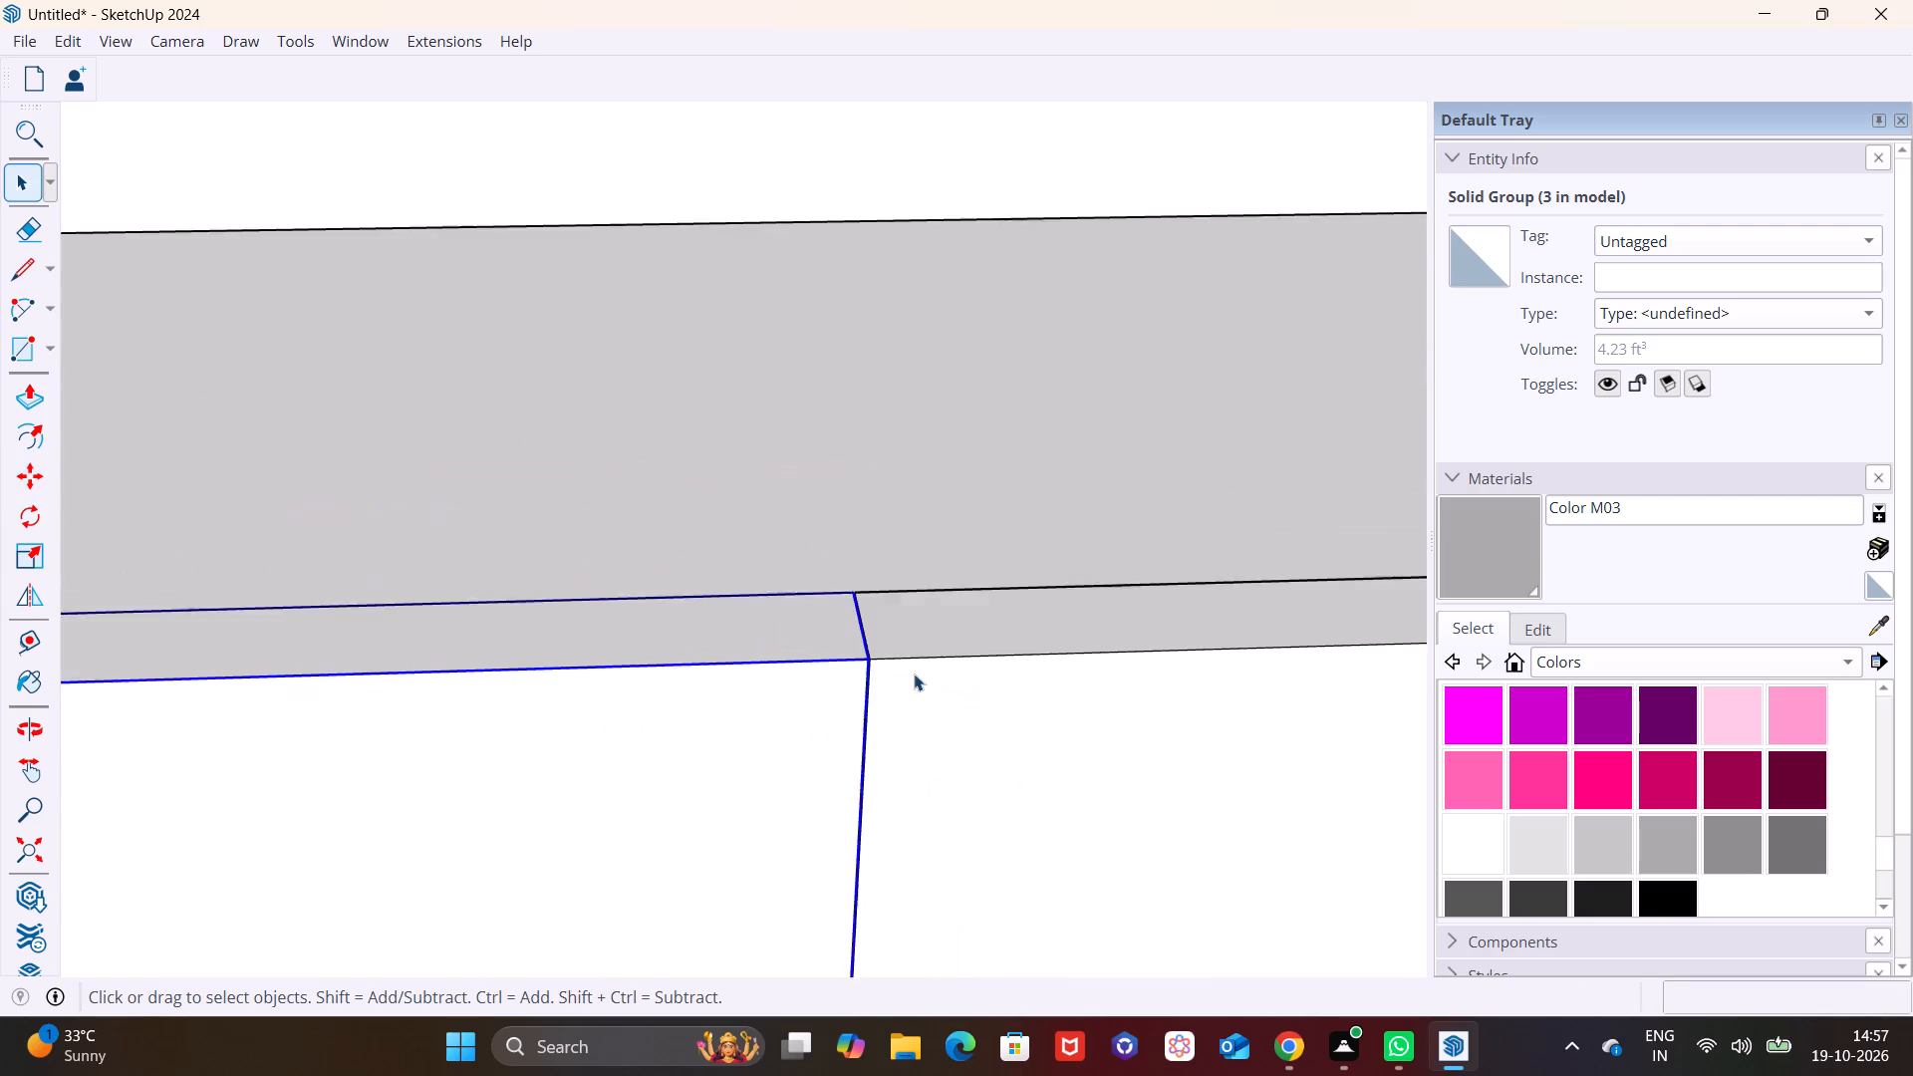
pyautogui.scroll(-18, 914, 673)
pyautogui.keyDown('shift'); pyautogui.moveTo(885, 830); pyautogui.dragTo(906, 421, button='middle'); pyautogui.keyUp('shift')
pyautogui.moveTo(785, 637); pyautogui.dragTo(901, 565, button='middle')
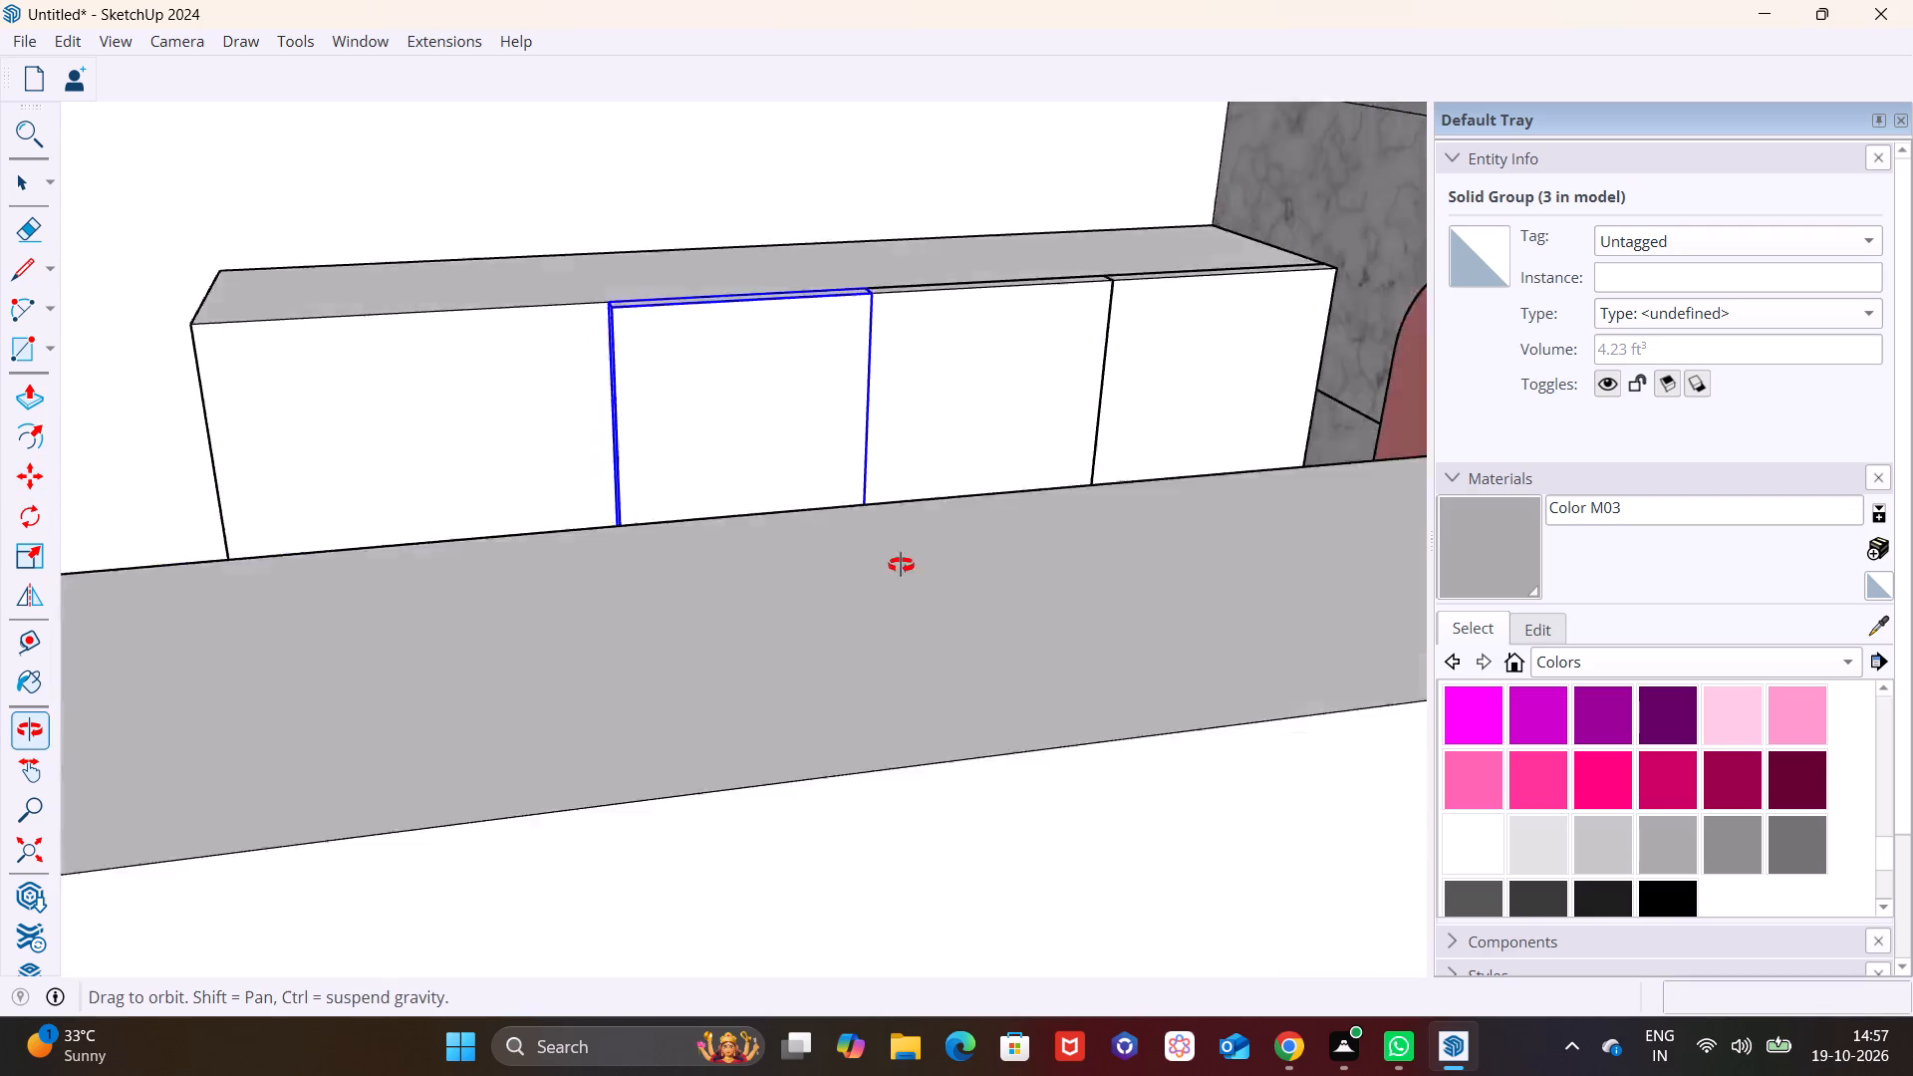
pyautogui.moveTo(901, 565); pyautogui.dragTo(1130, 486, button='middle')
pyautogui.scroll(-7, 544, 497)
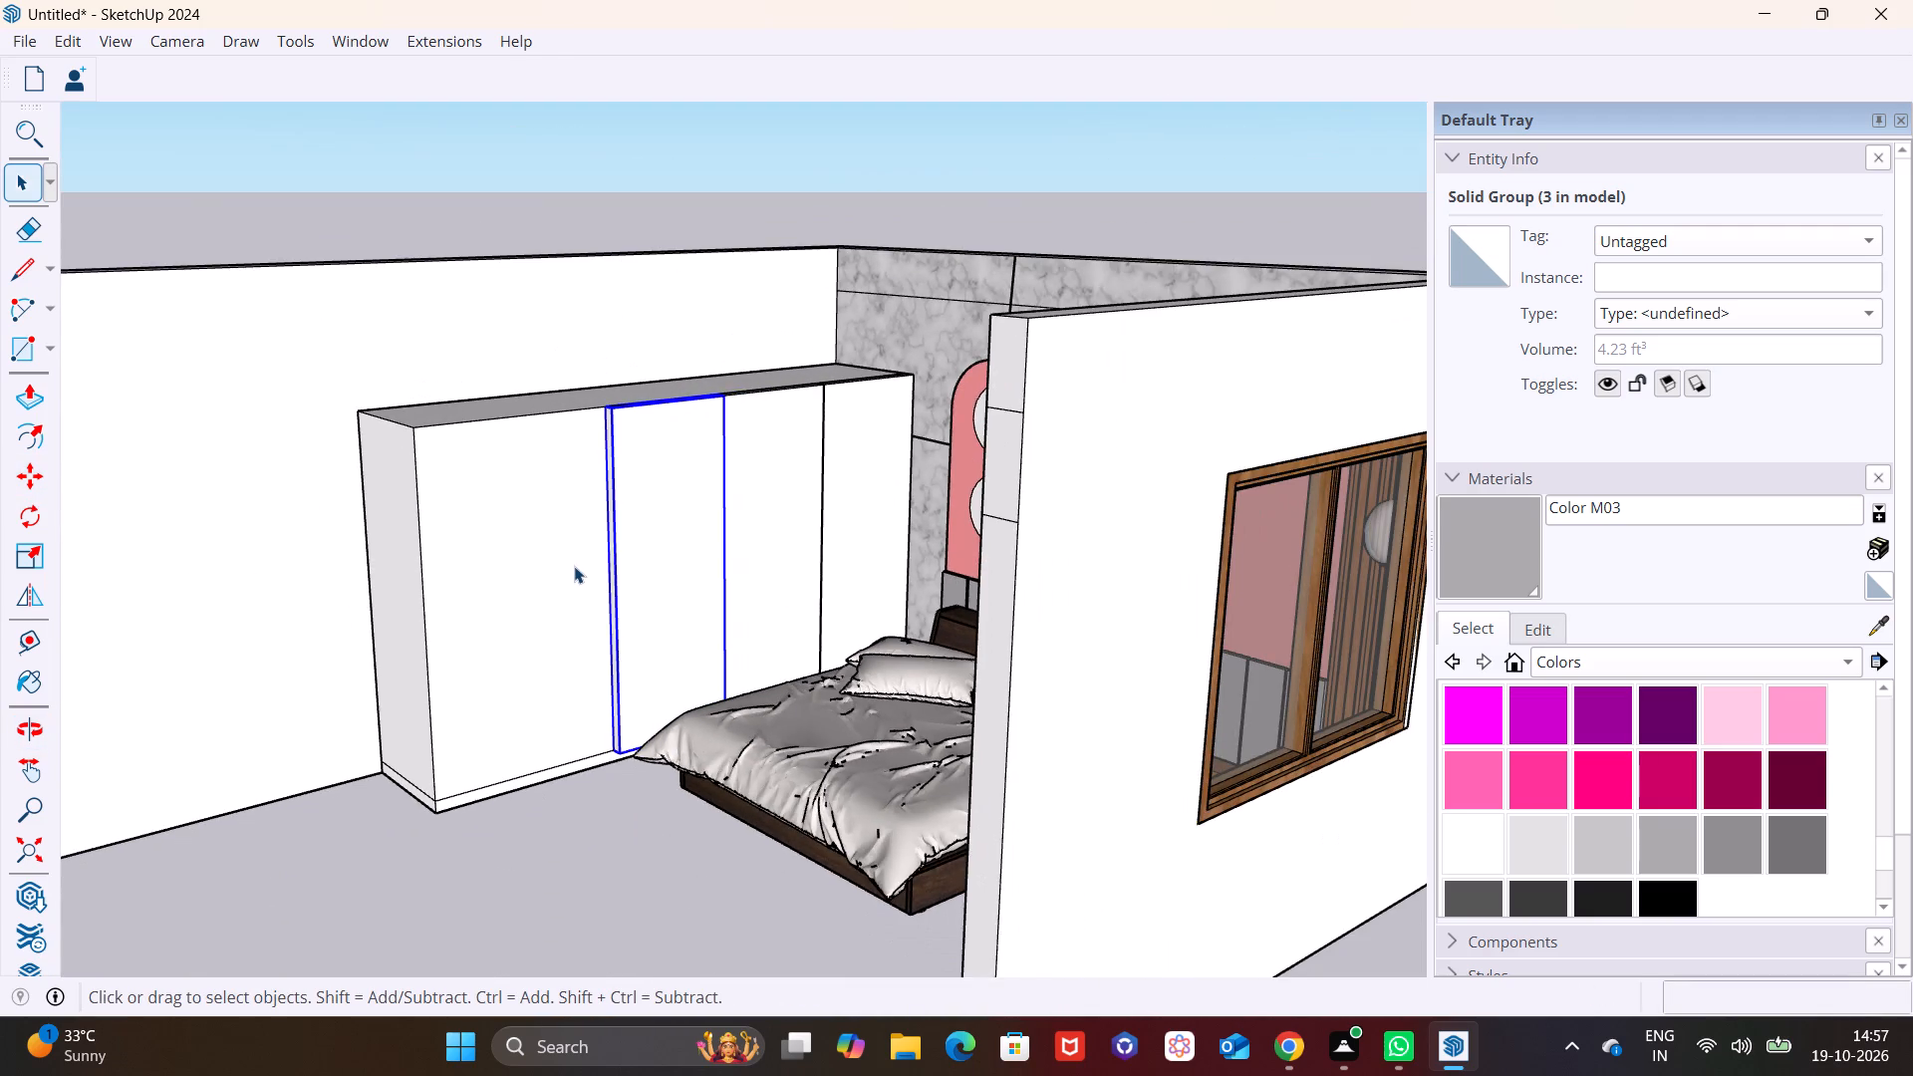
pyautogui.moveTo(571, 563); pyautogui.dragTo(623, 531, button='middle')
pyautogui.scroll(-2, 554, 491)
pyautogui.click(414, 558)
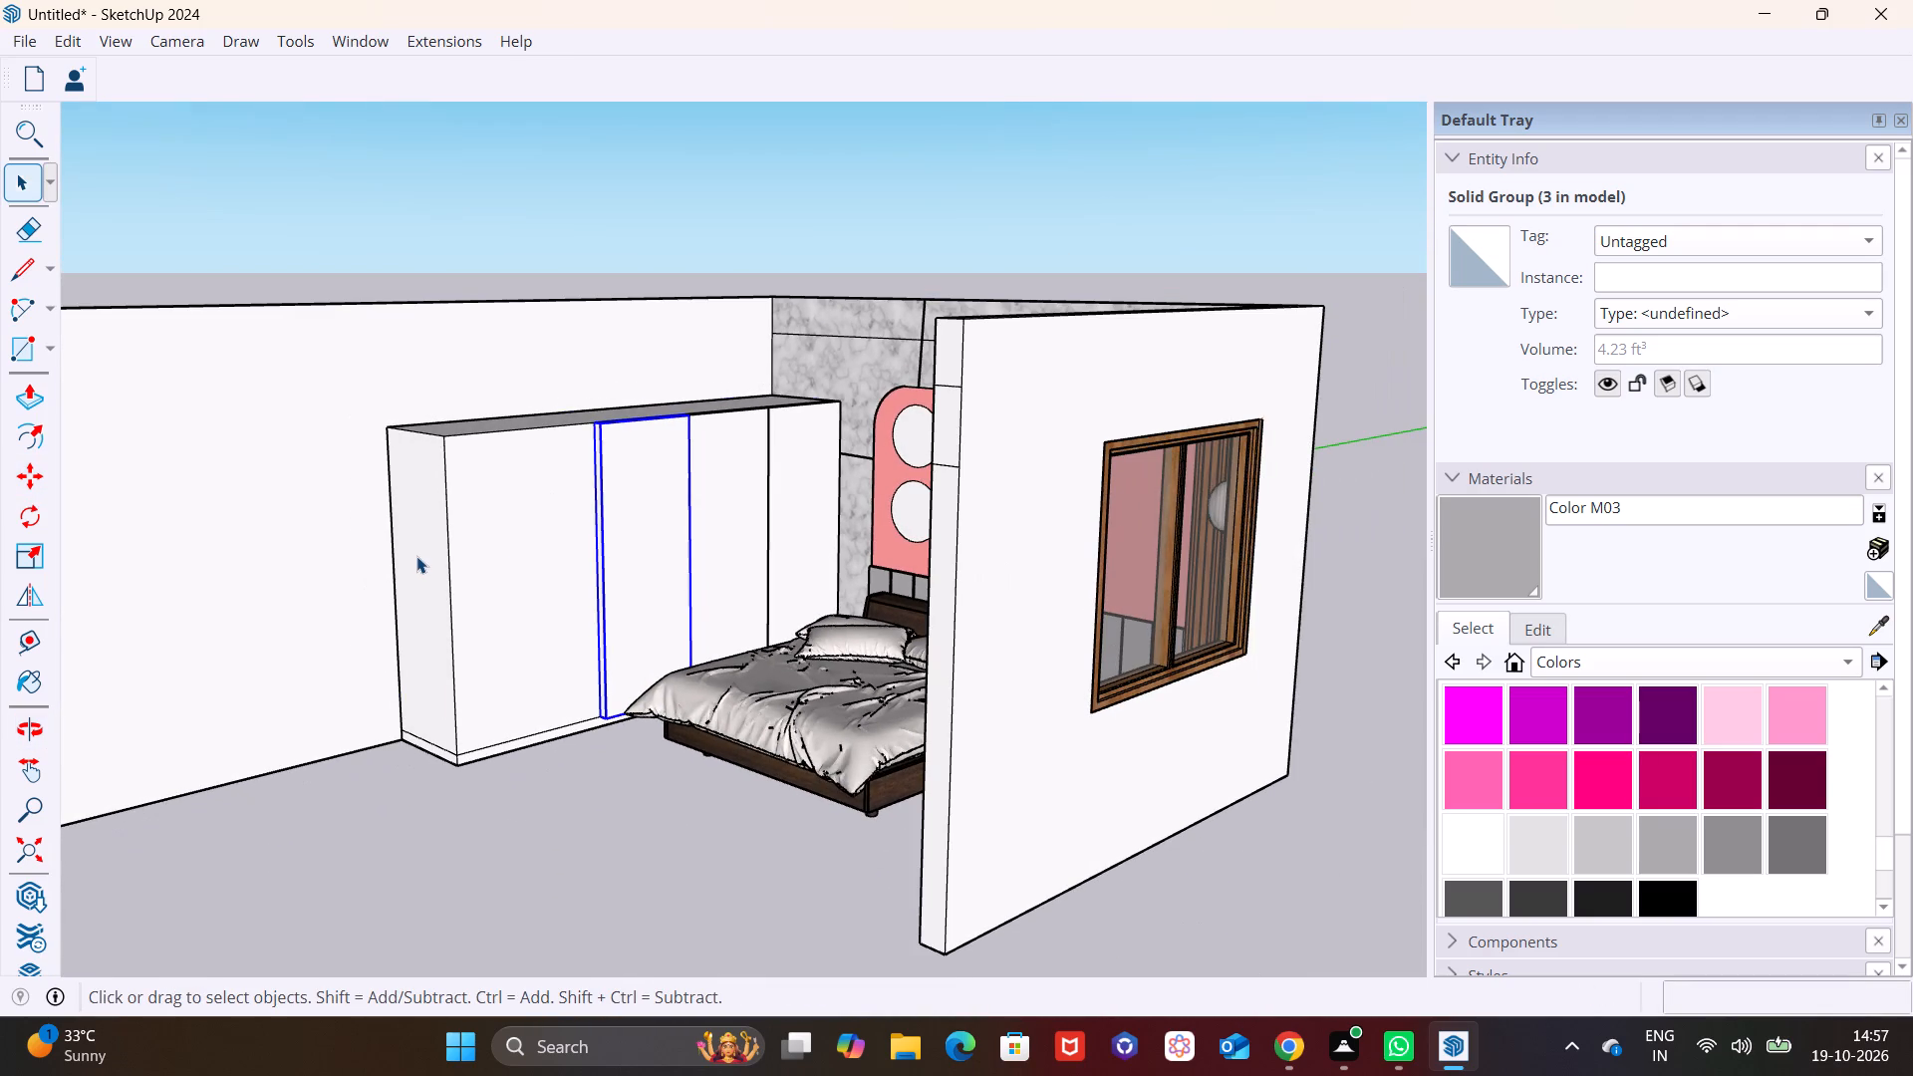
pyautogui.doubleClick(416, 556)
pyautogui.click(422, 545)
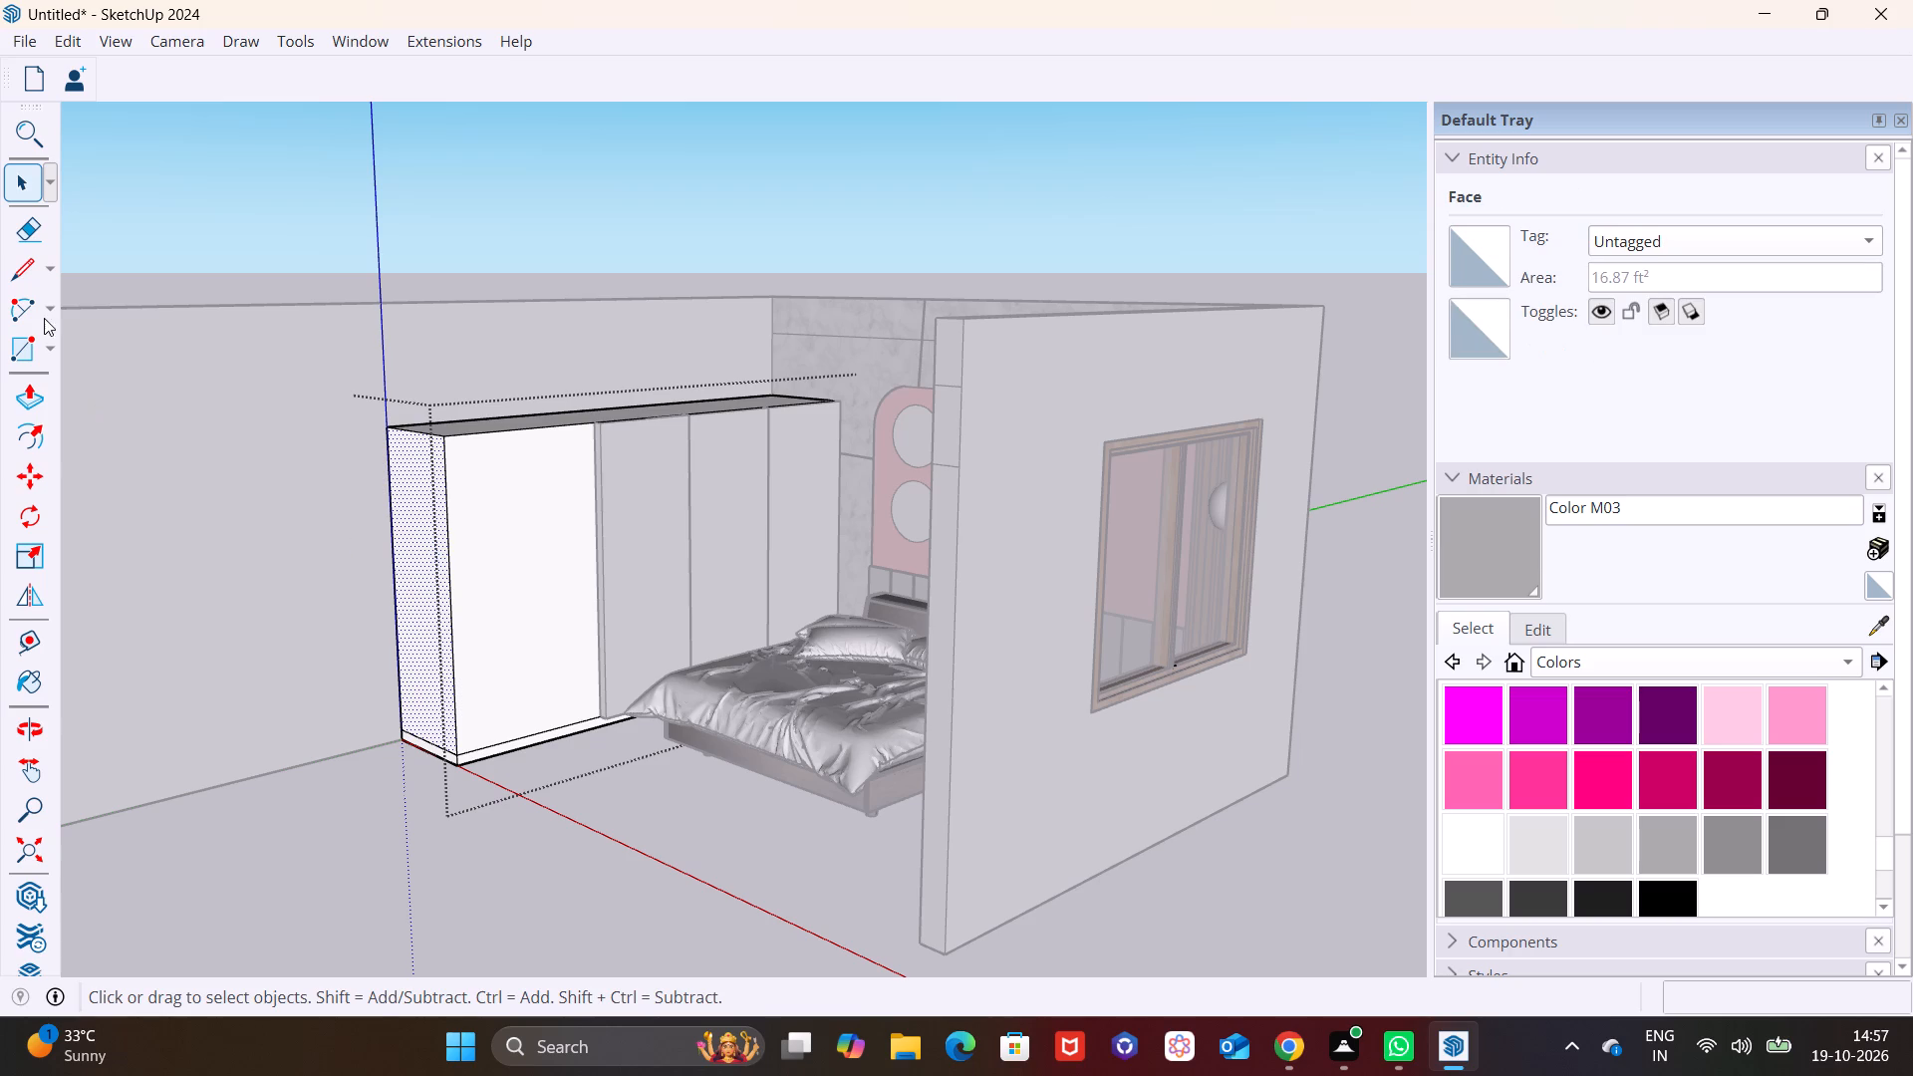
pyautogui.click(36, 398)
pyautogui.click(430, 532)
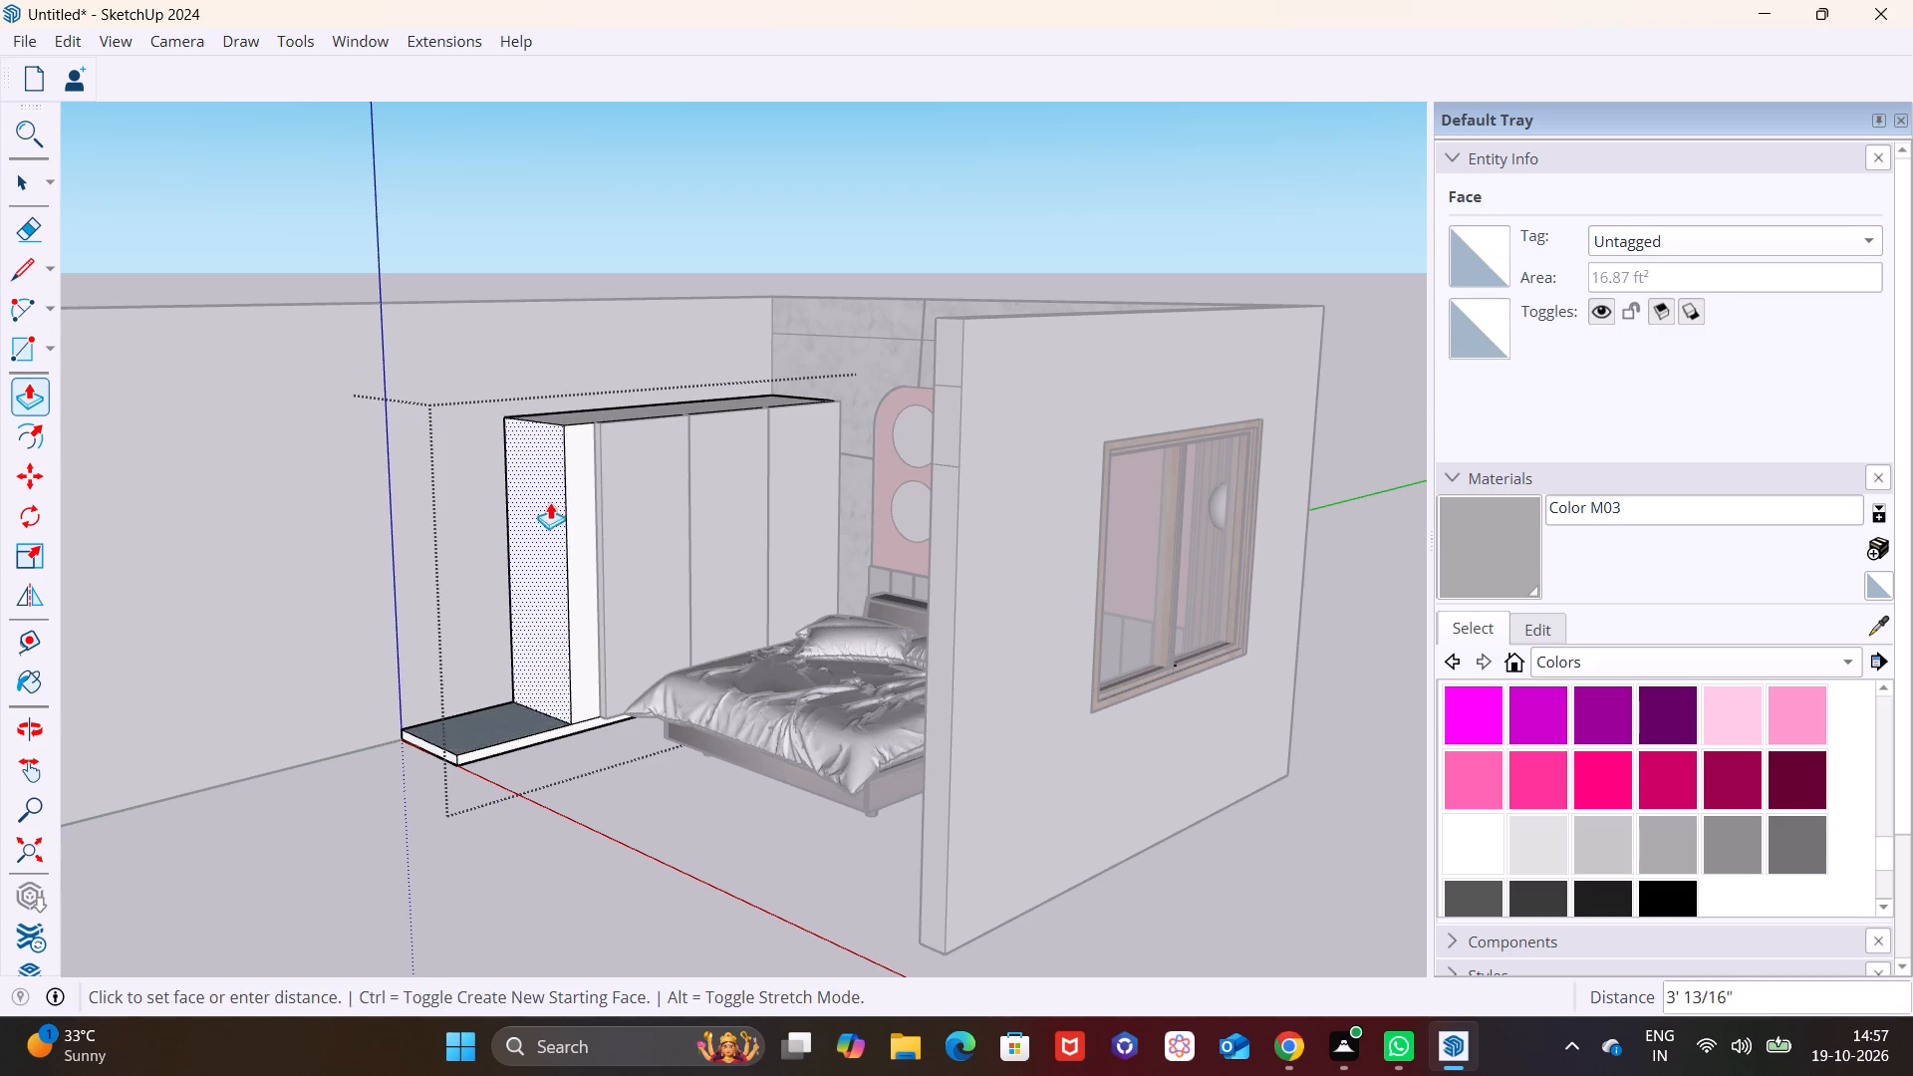
pyautogui.click(568, 495)
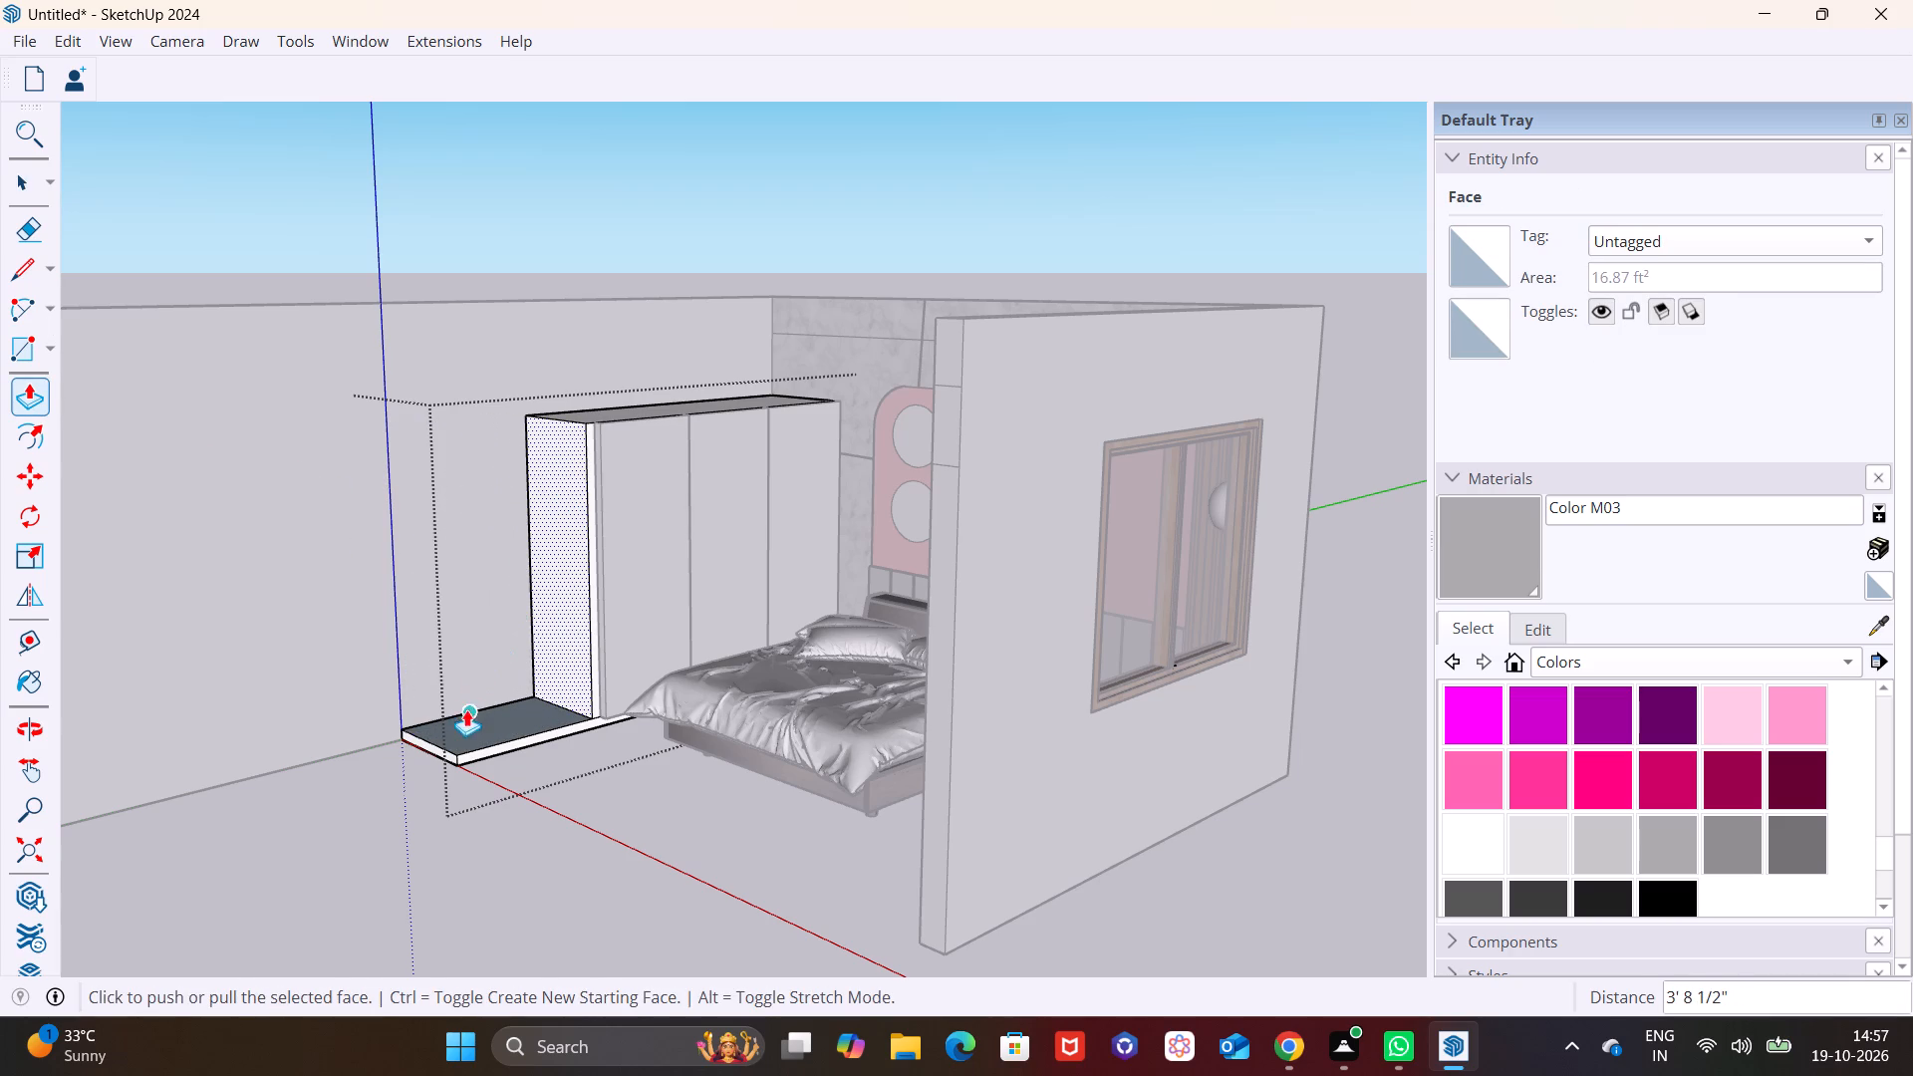
# Push the end face of the block's low base inward 3' 8 1/2" so it is flush with the shortened block.
pyautogui.press('space')
pyautogui.scroll(7, 481, 741)
pyautogui.moveTo(404, 778); pyautogui.dragTo(404, 768)
pyautogui.doubleClick(389, 759)
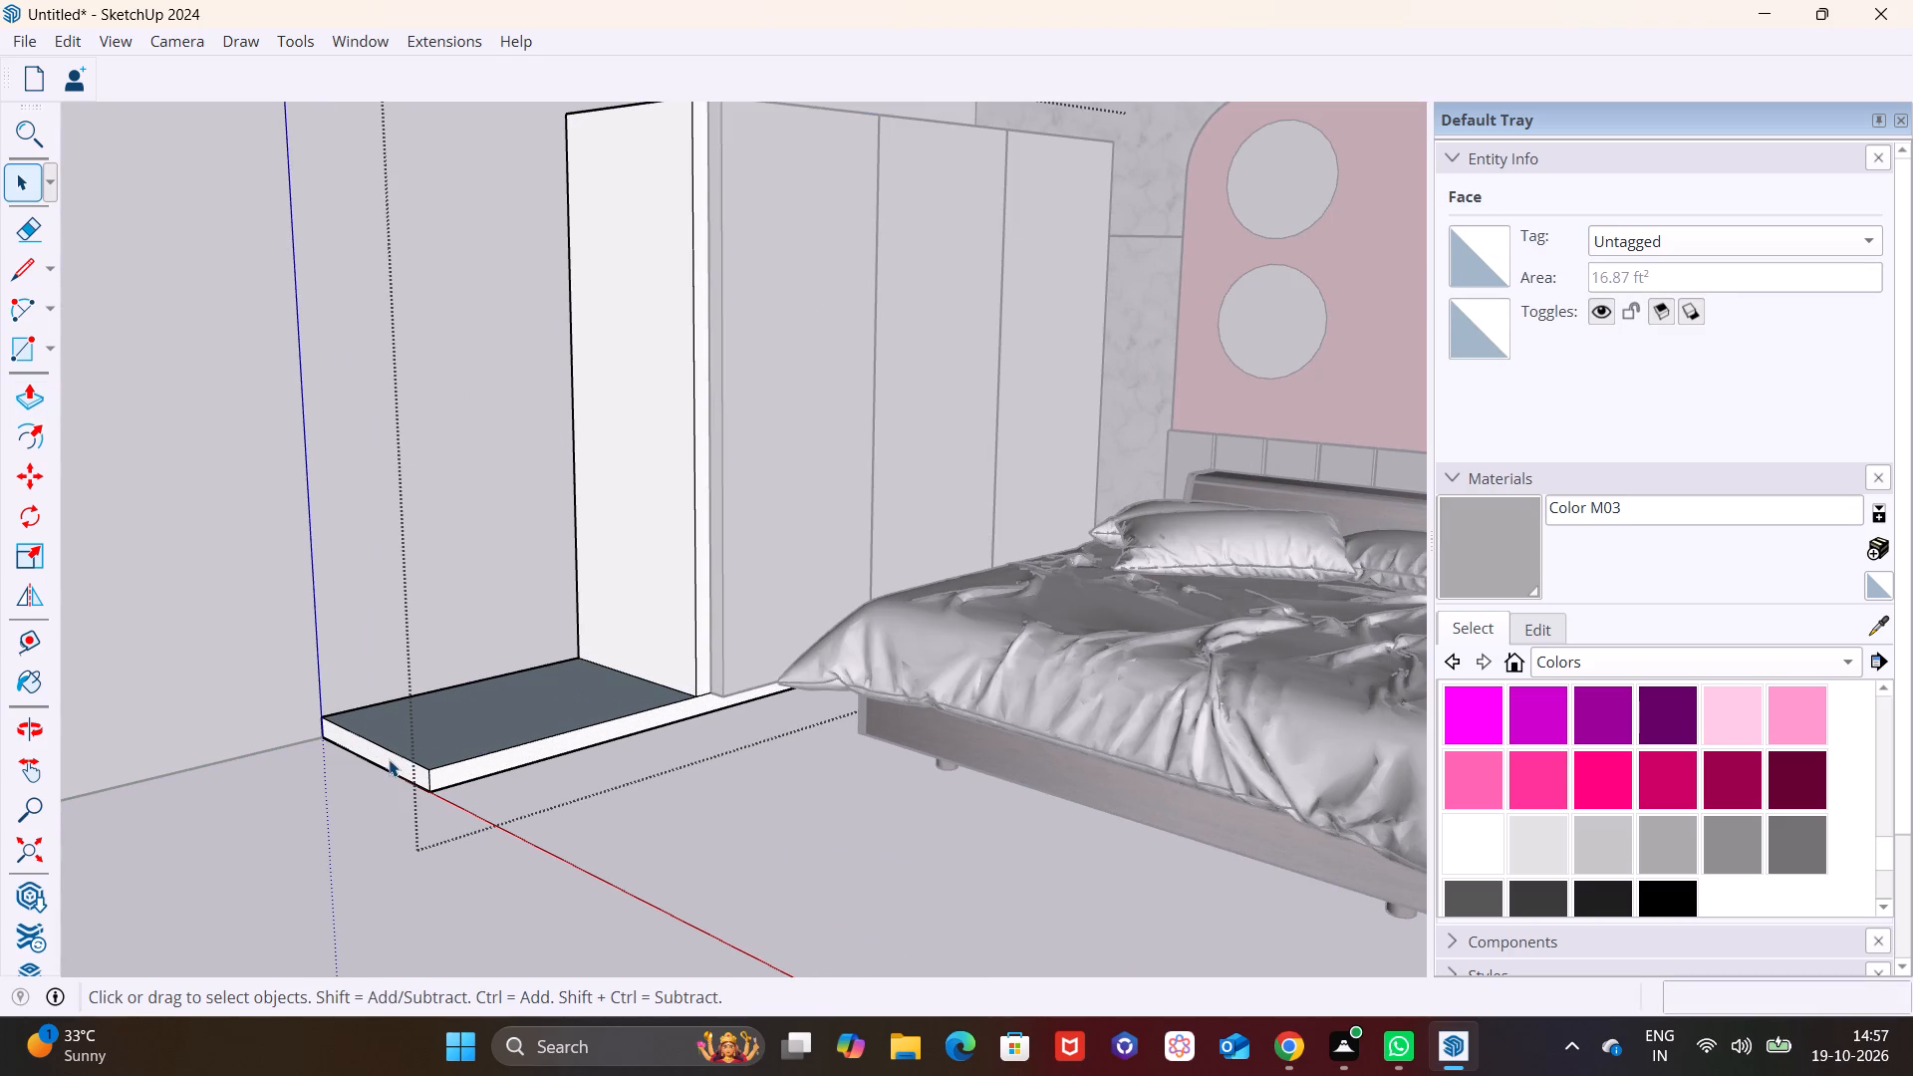
pyautogui.click(29, 386)
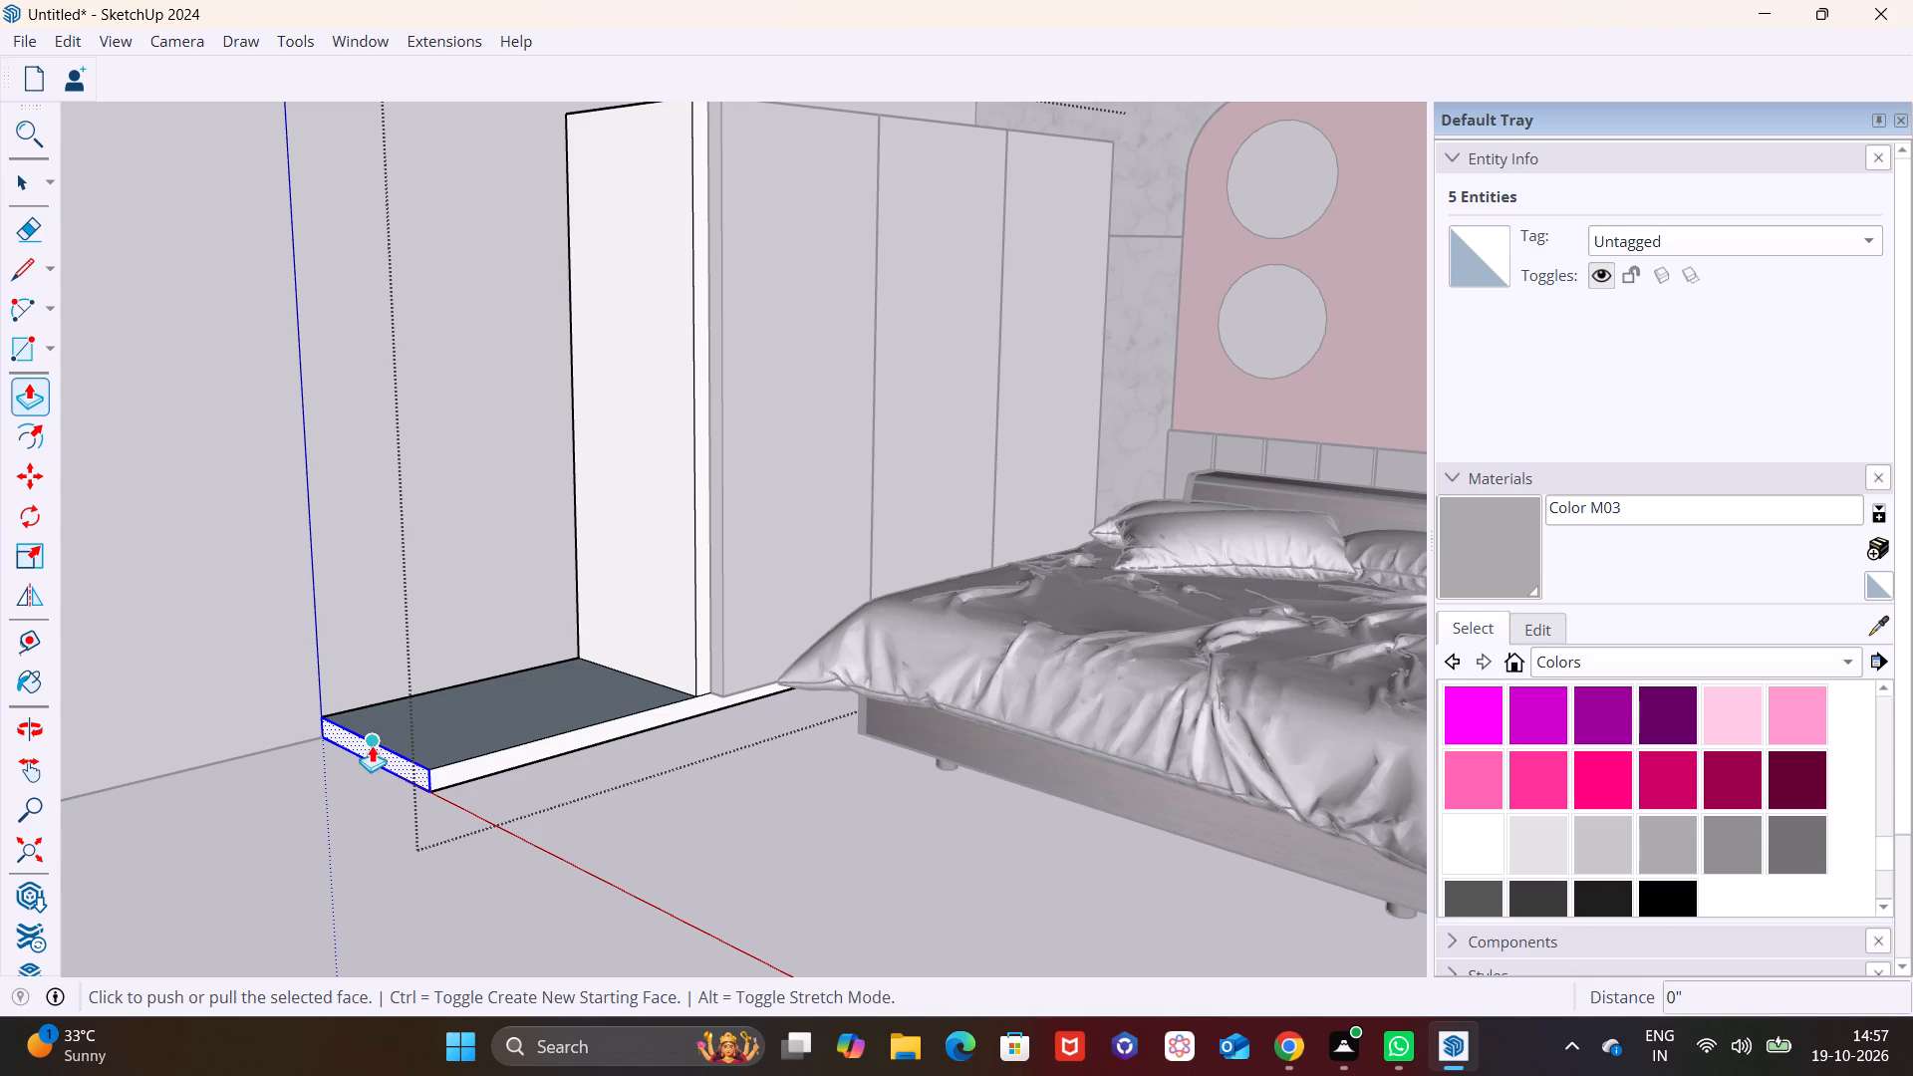
pyautogui.click(372, 748)
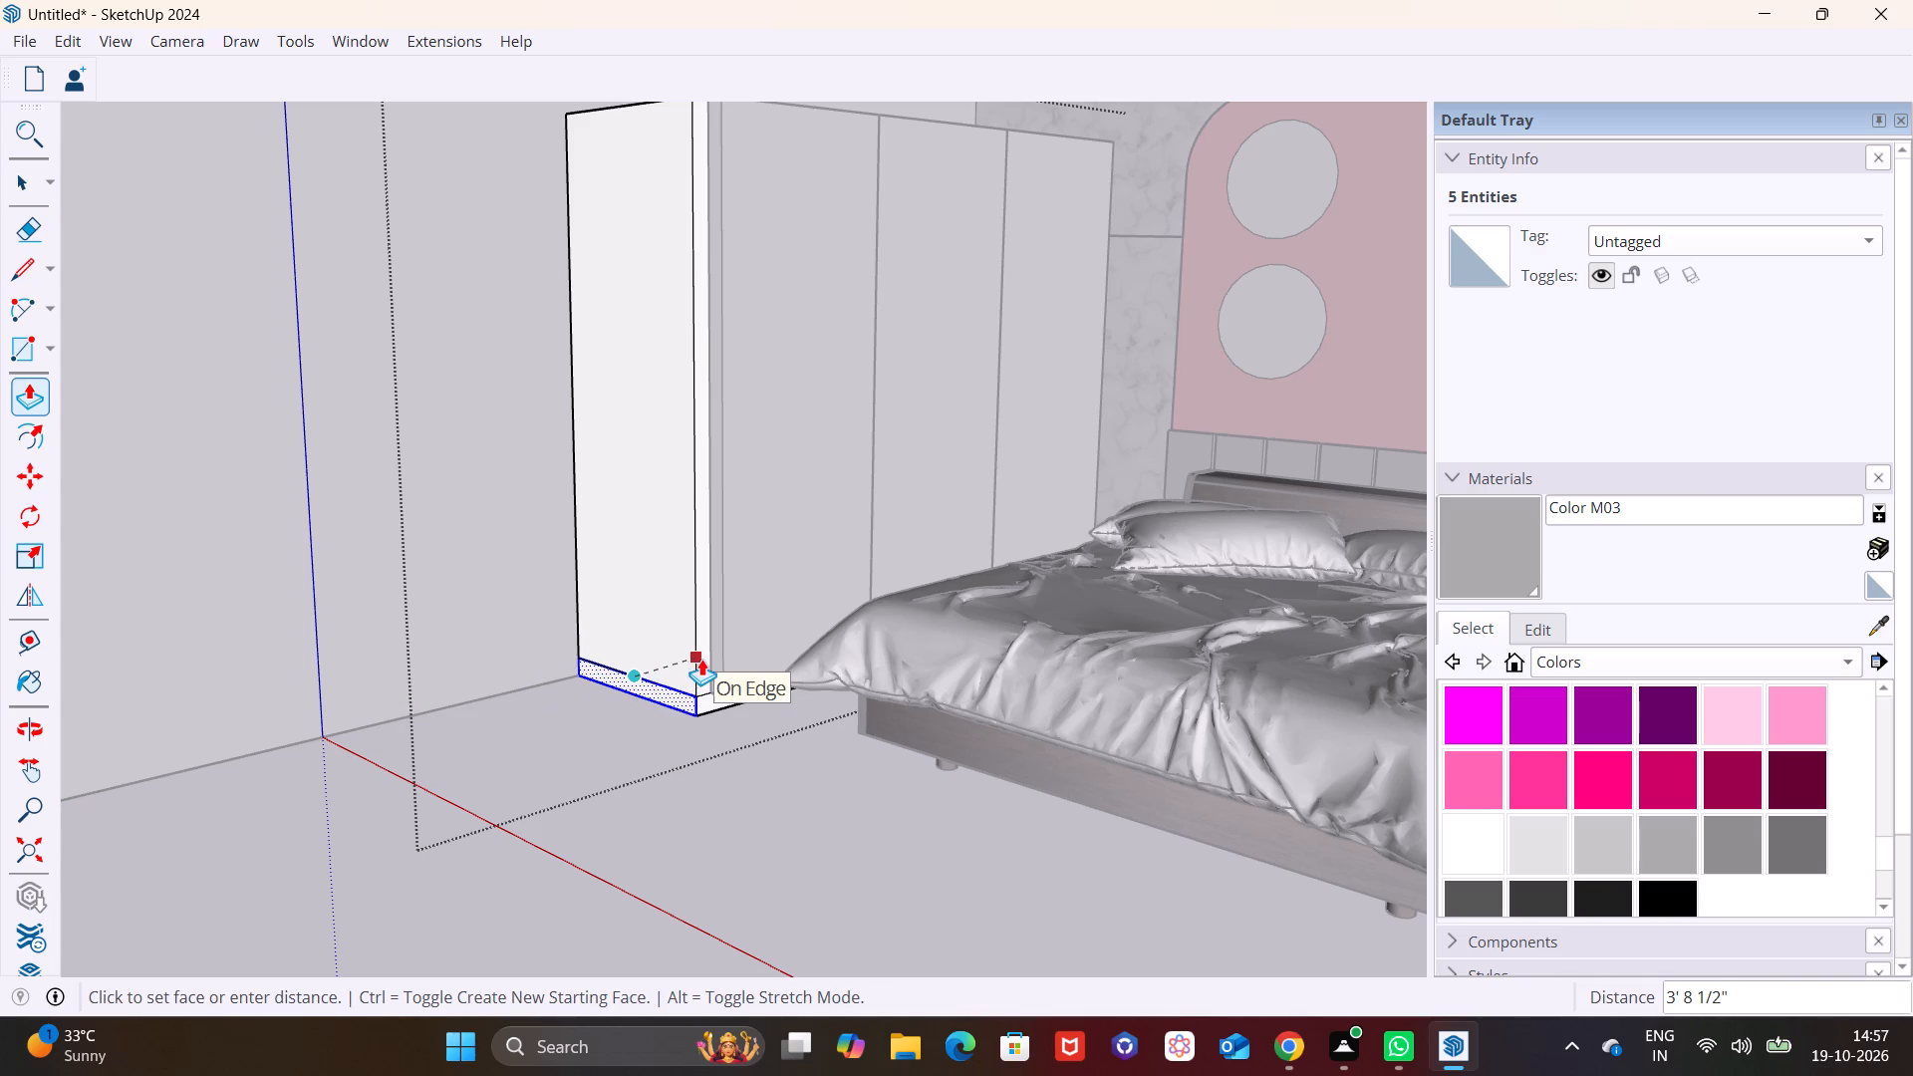
pyautogui.click(701, 659)
pyautogui.press('space')
pyautogui.click(841, 872)
# Pull the third door panel's outer edge face out about 2 9/16" to reach the wardrobe block's end.
pyautogui.scroll(-3, 699, 676)
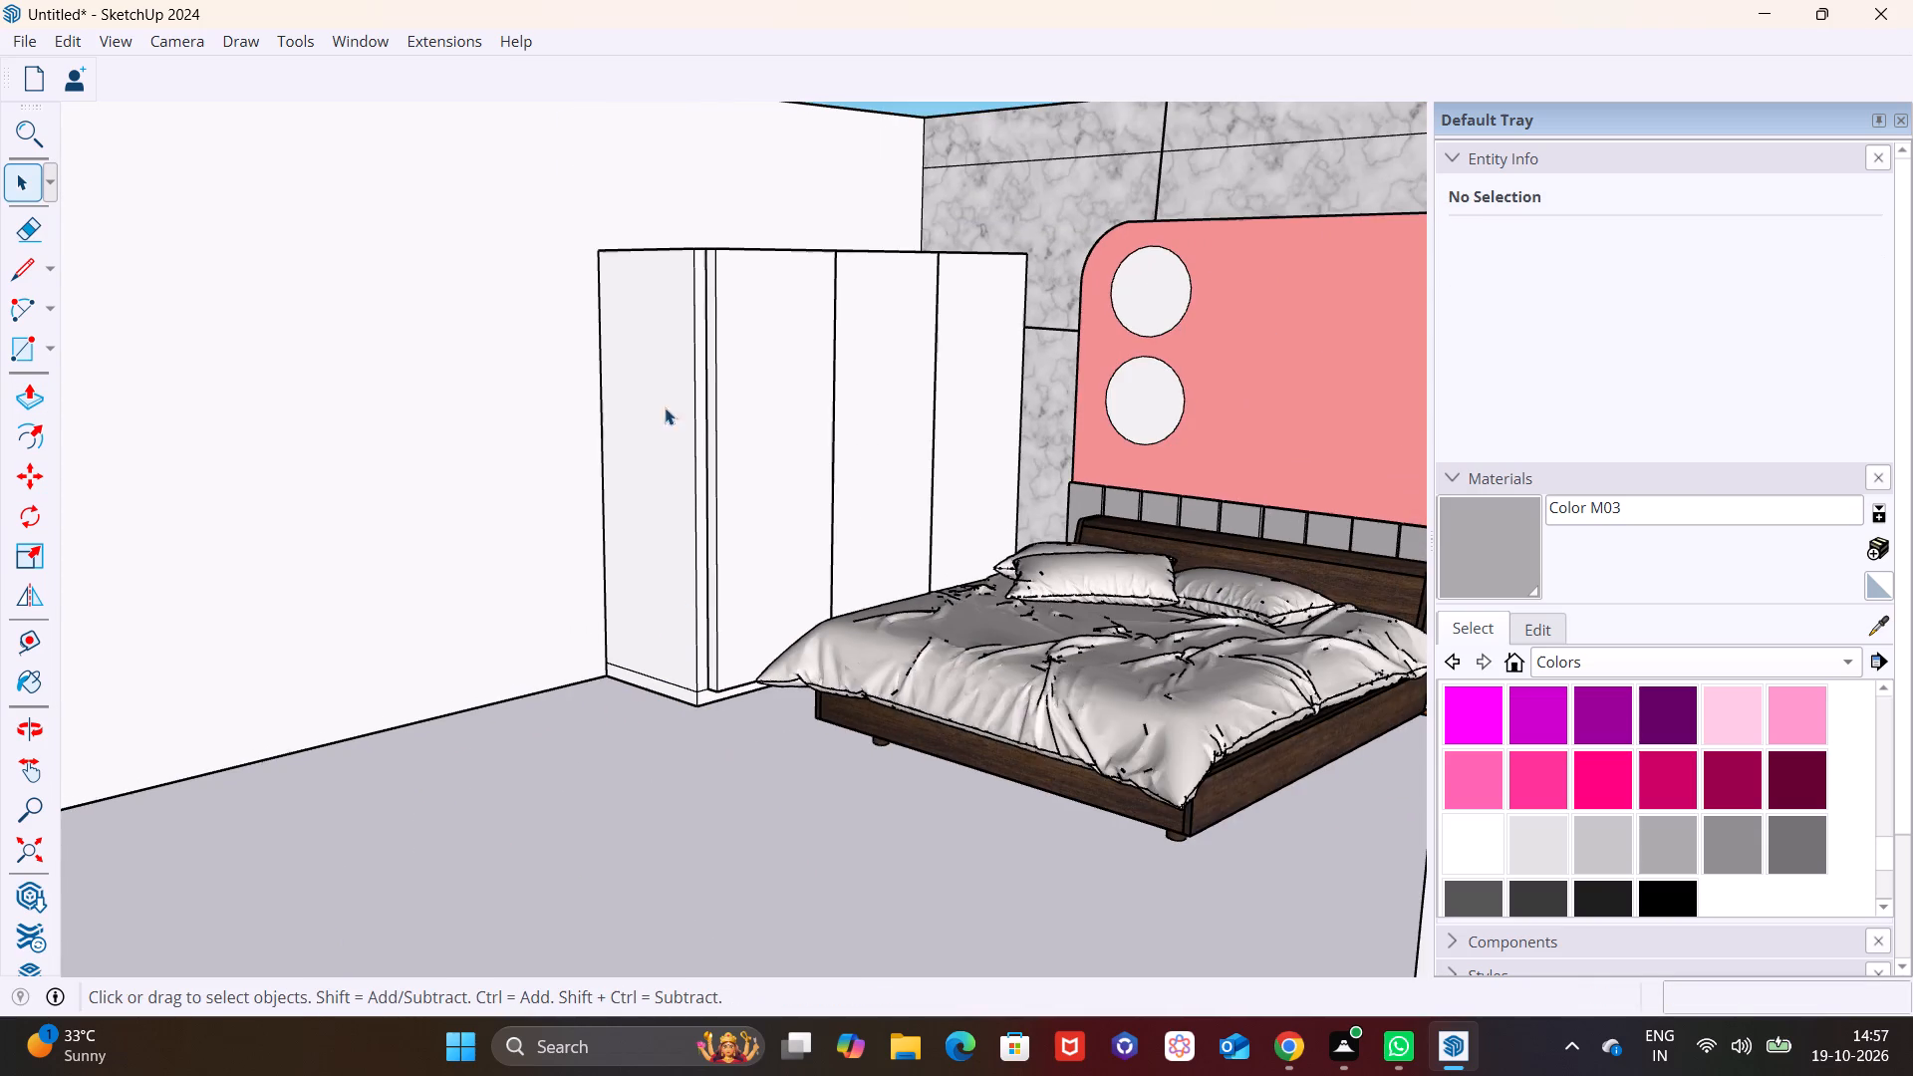
pyautogui.scroll(2, 676, 393)
pyautogui.moveTo(735, 401); pyautogui.dragTo(600, 570, button='middle')
pyautogui.scroll(4, 573, 560)
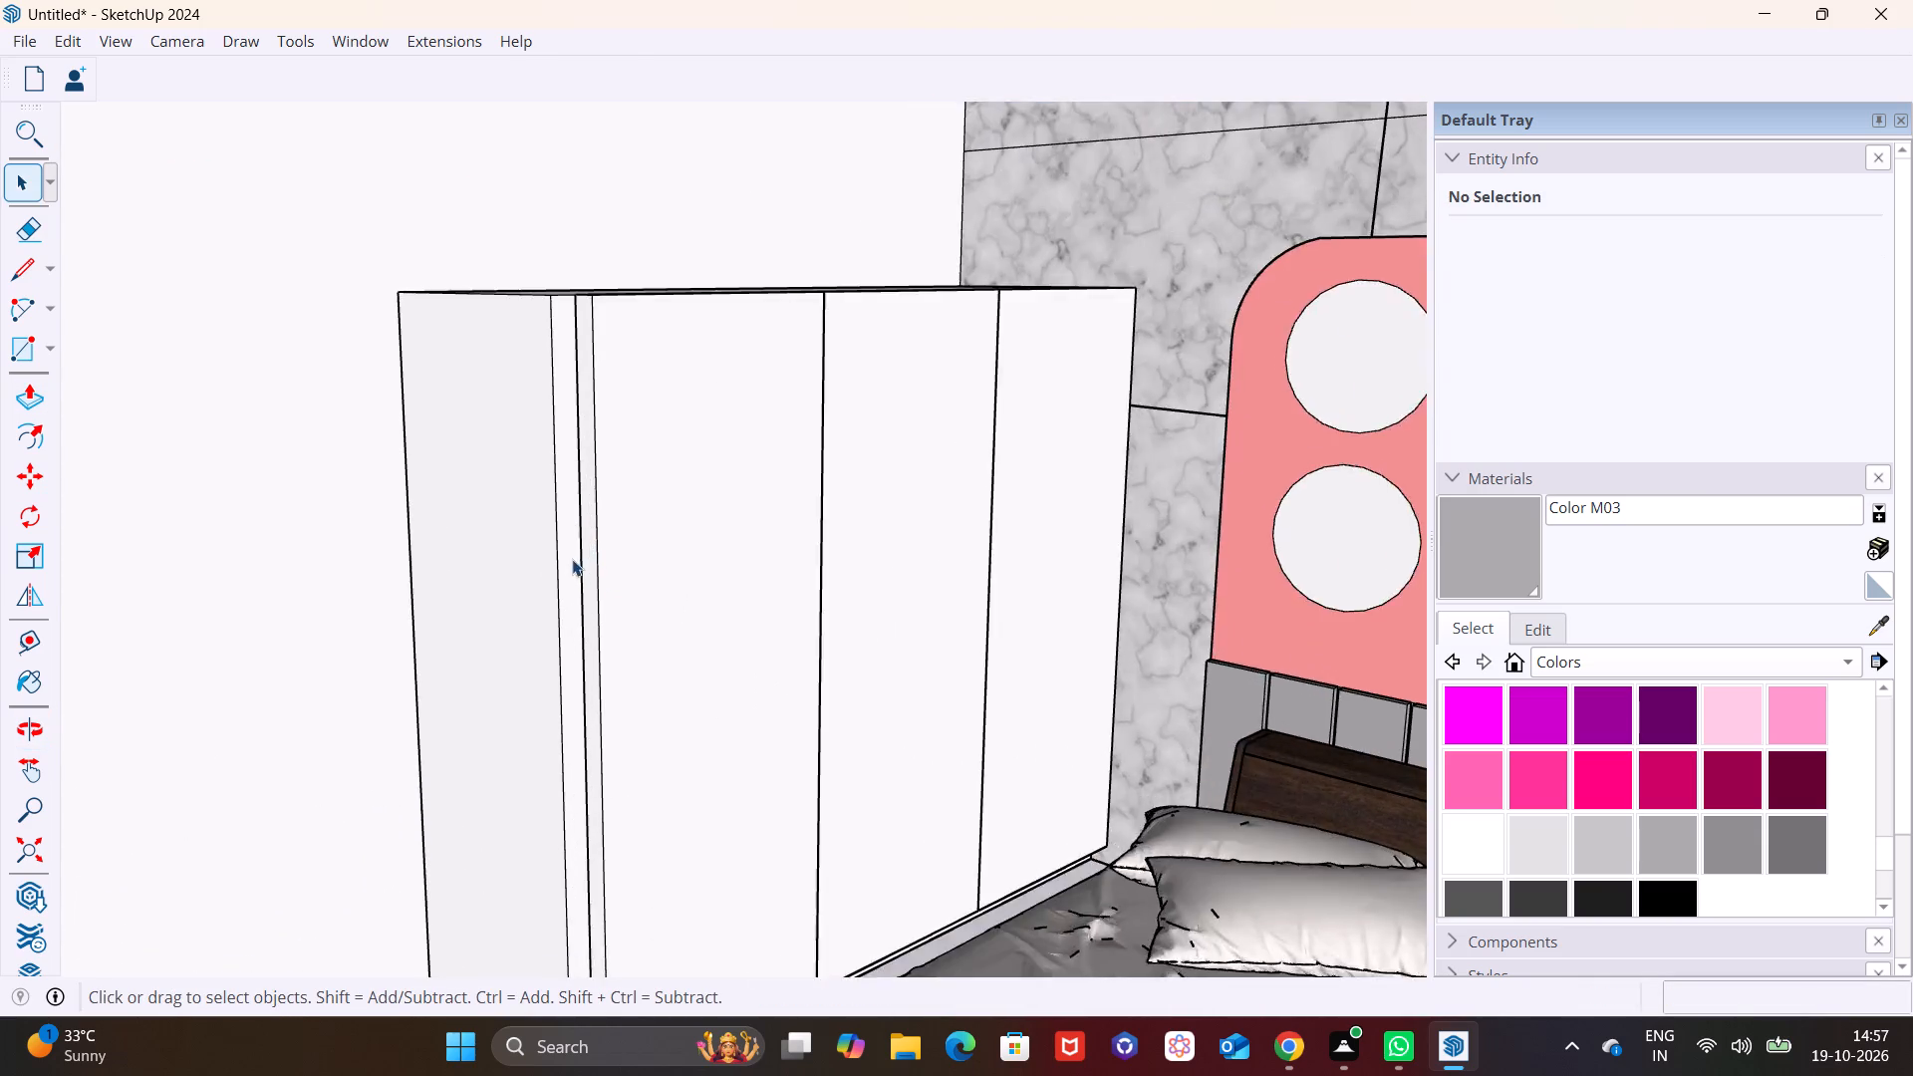
pyautogui.scroll(4, 572, 559)
pyautogui.click(592, 507)
pyautogui.tripleClick(597, 497)
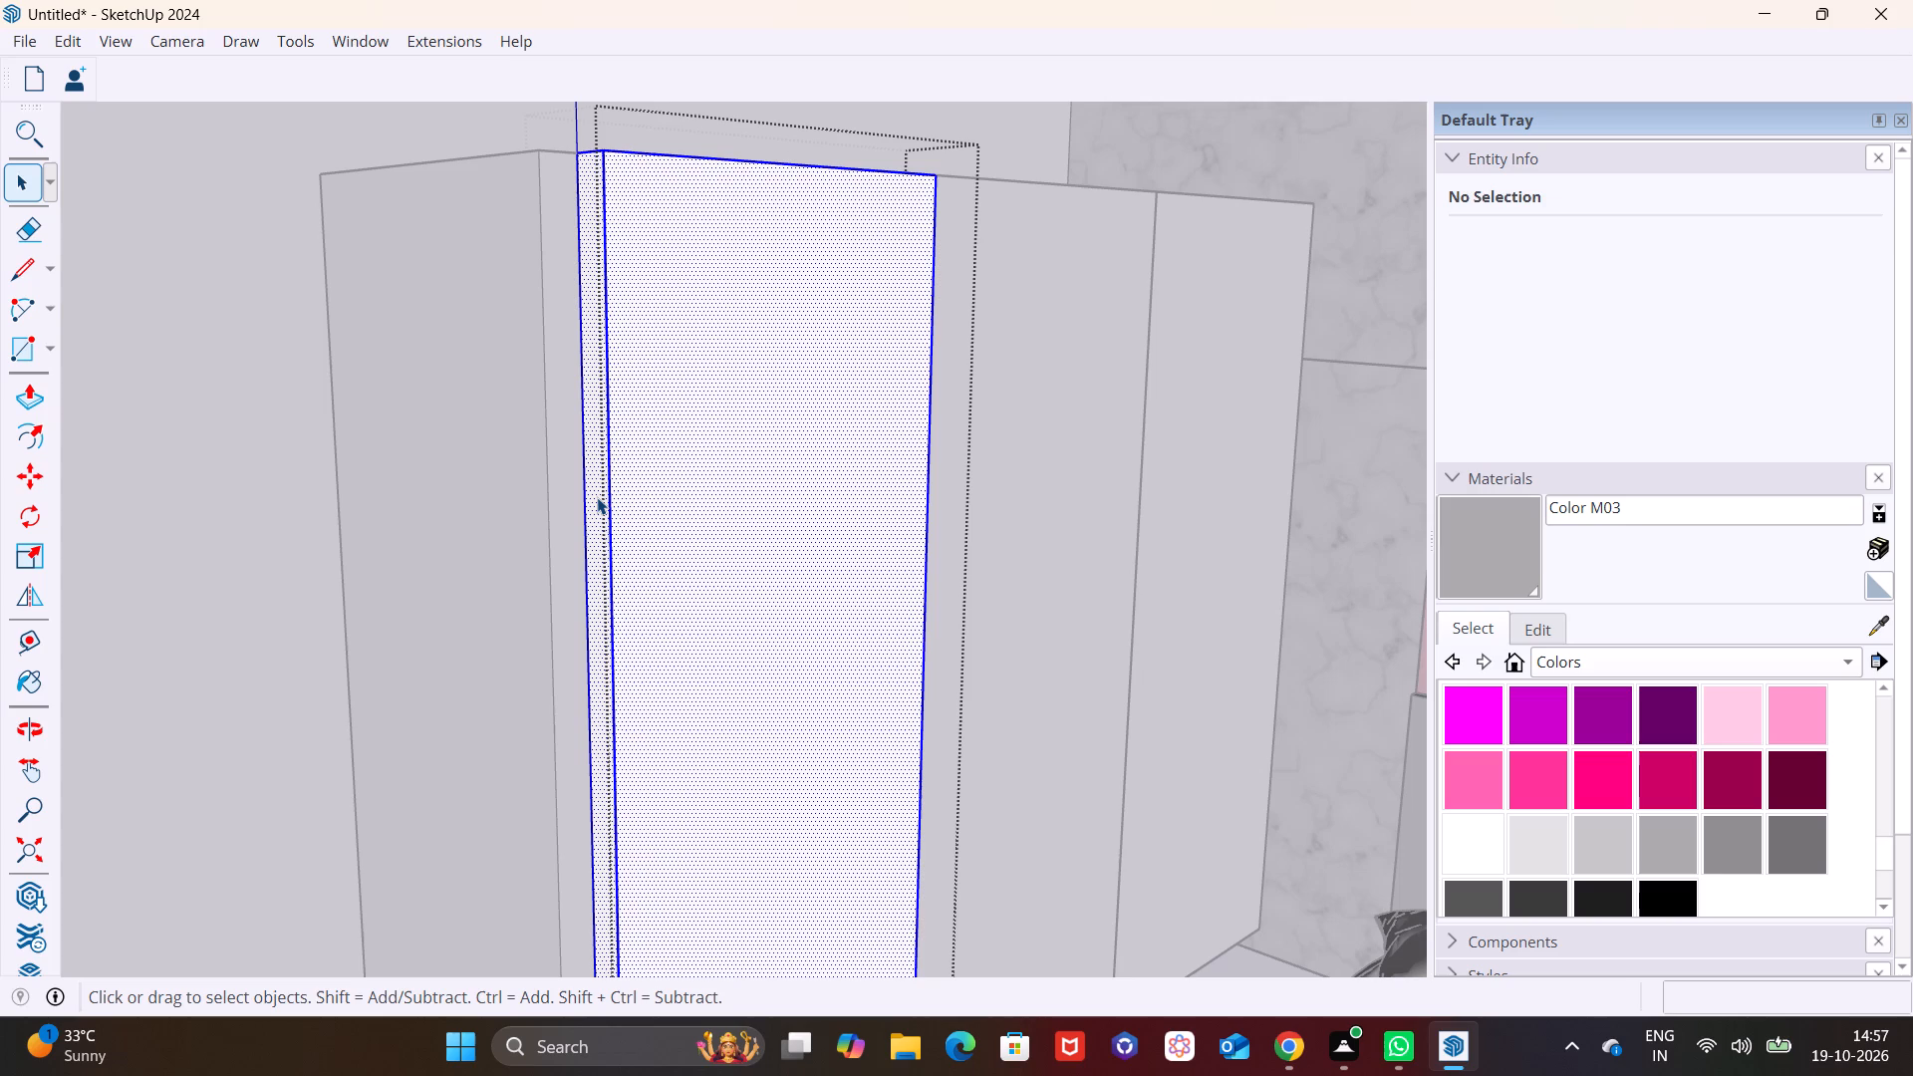
pyautogui.click(597, 497)
pyautogui.click(599, 493)
pyautogui.click(19, 398)
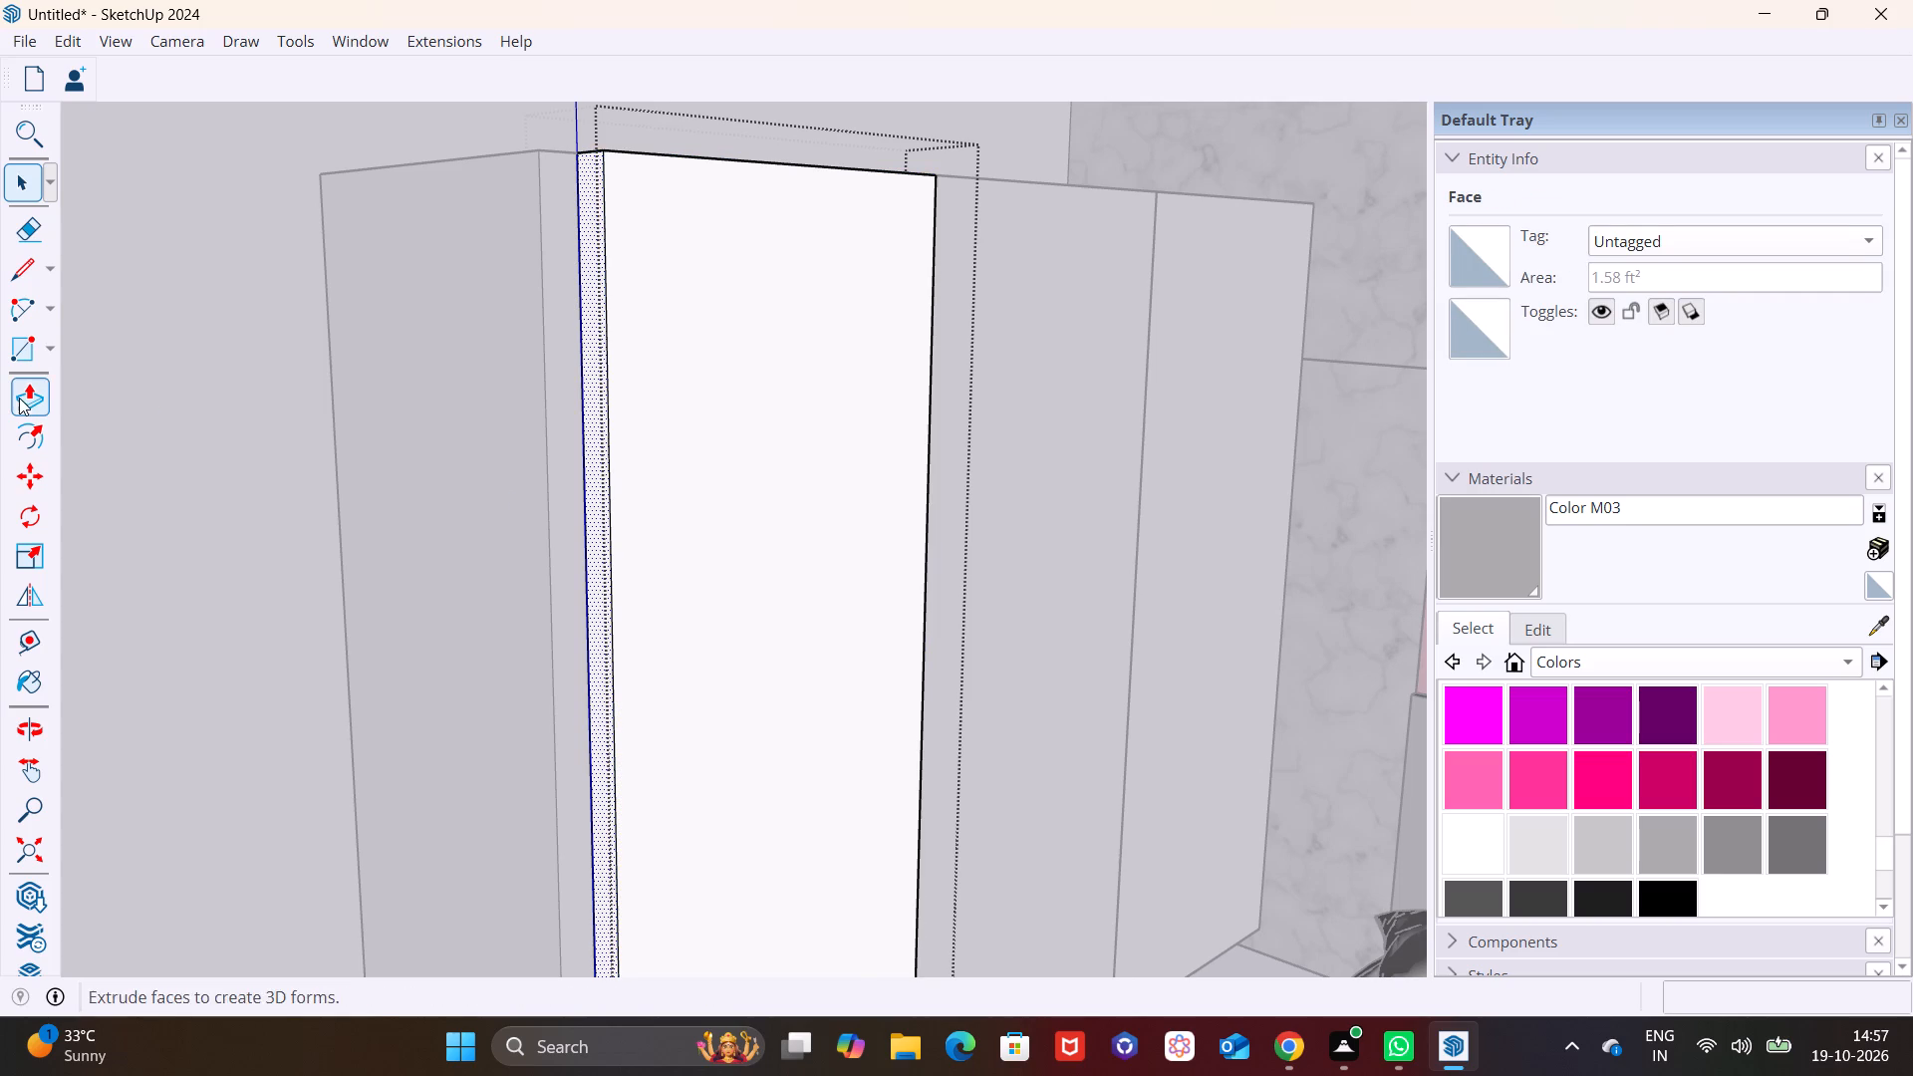
pyautogui.click(598, 474)
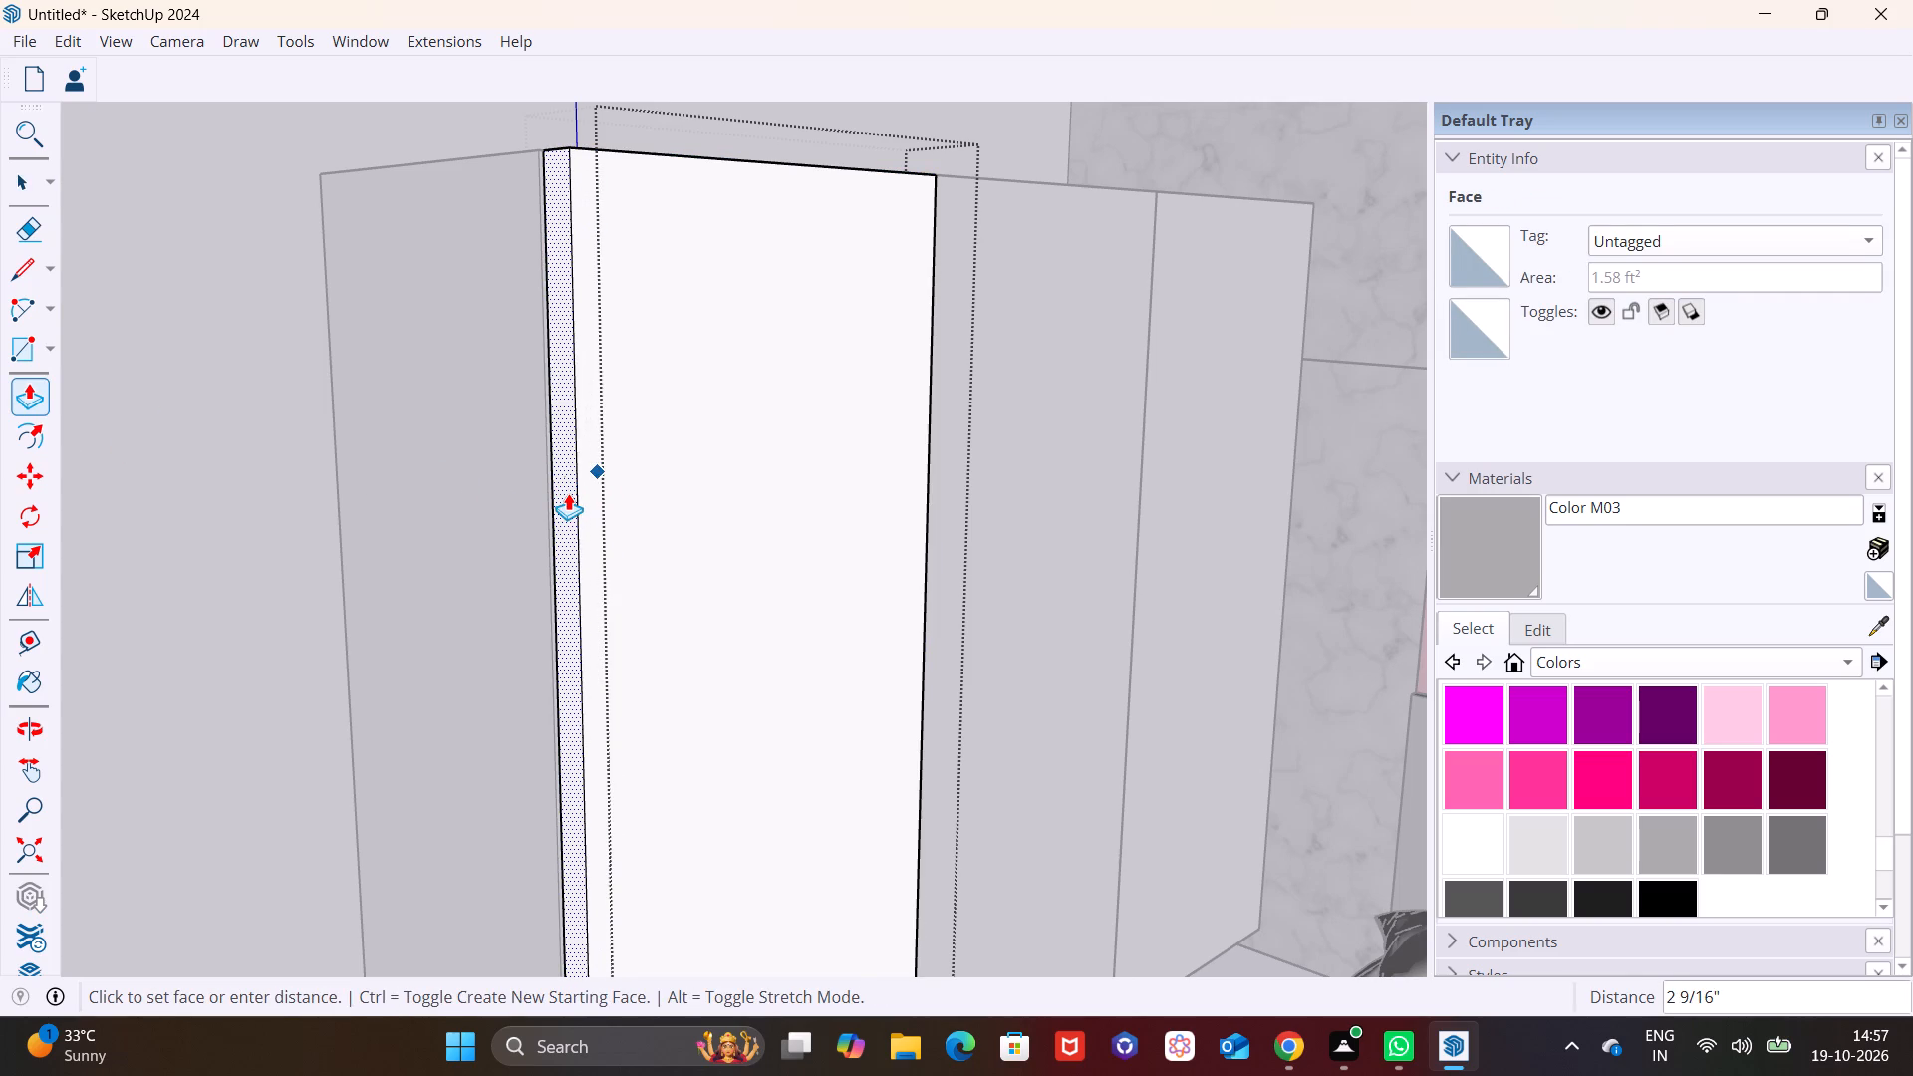
pyautogui.click(566, 495)
pyautogui.press('space')
pyautogui.click(251, 451)
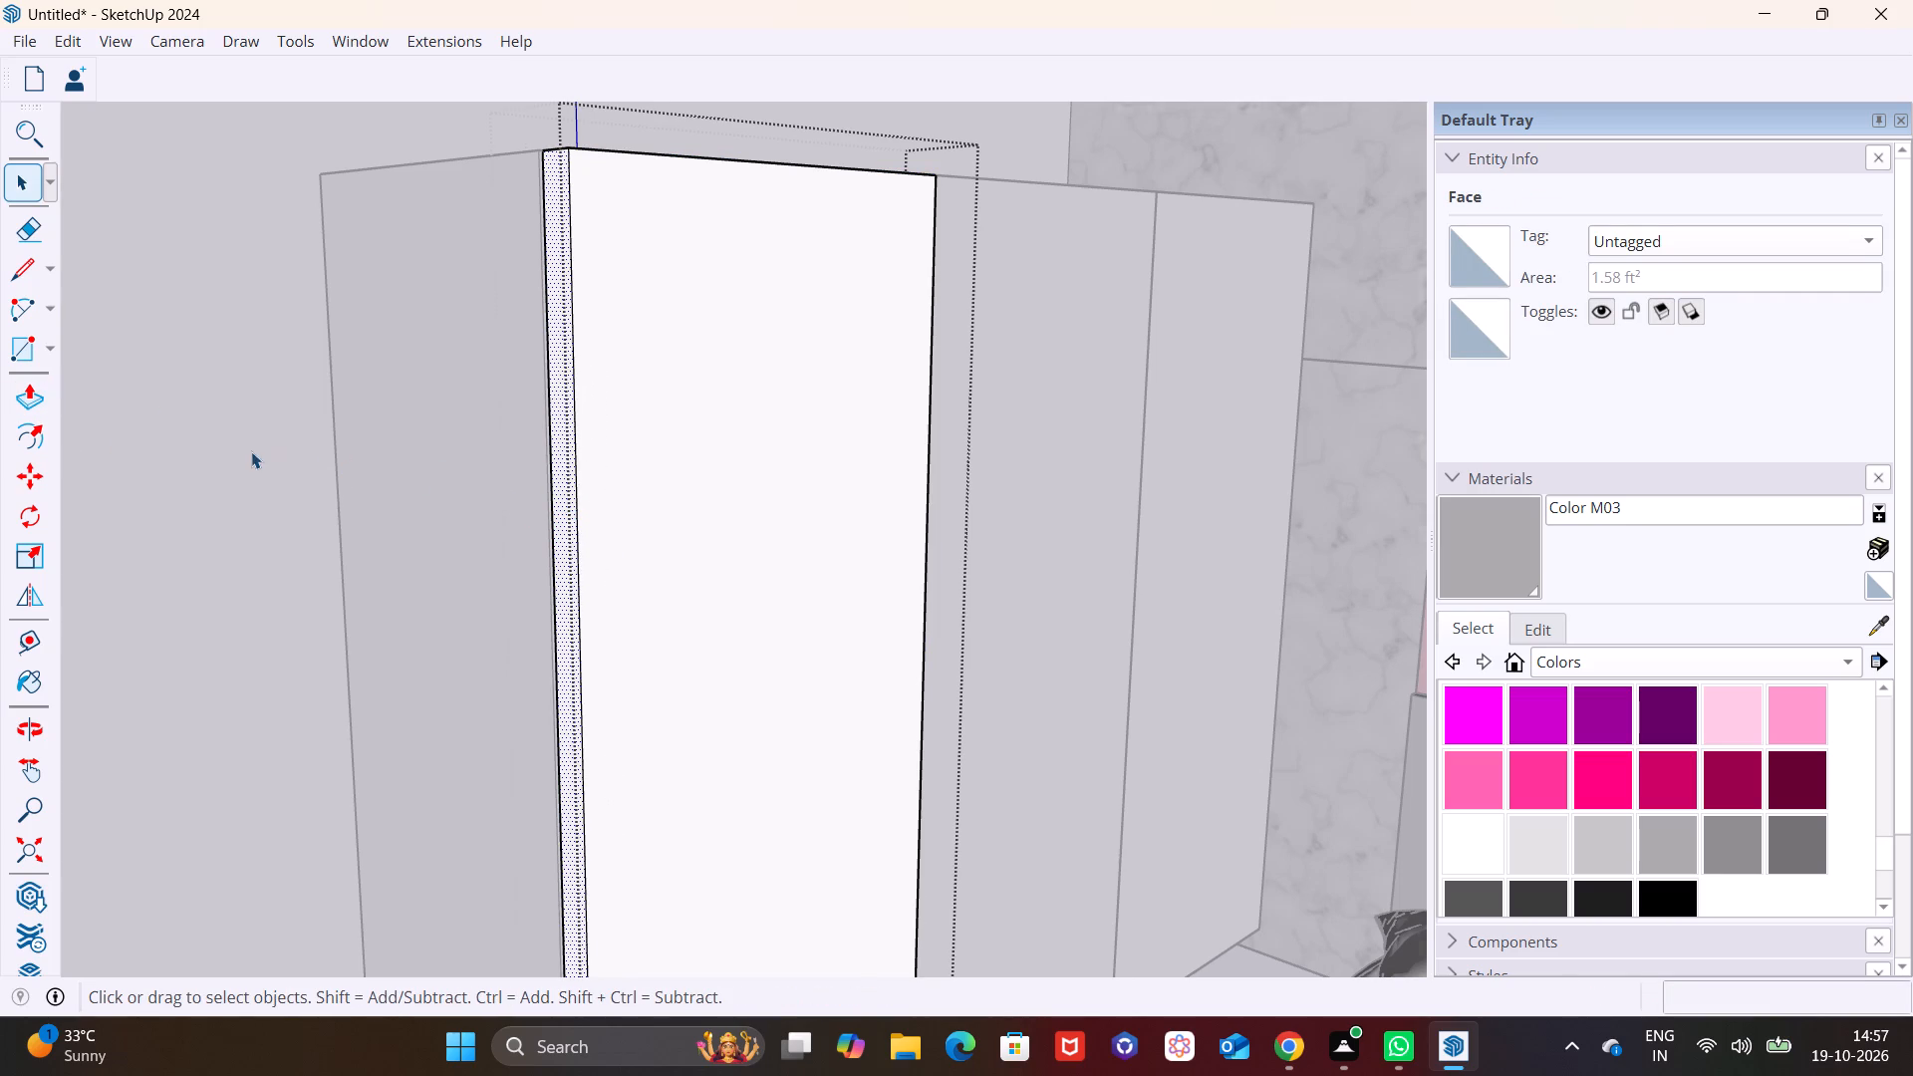
# Examine the wardrobe with its three door panels against the bed and headboard wall from several angles.
pyautogui.scroll(-14, 508, 531)
pyautogui.moveTo(611, 556); pyautogui.dragTo(933, 608, button='middle')
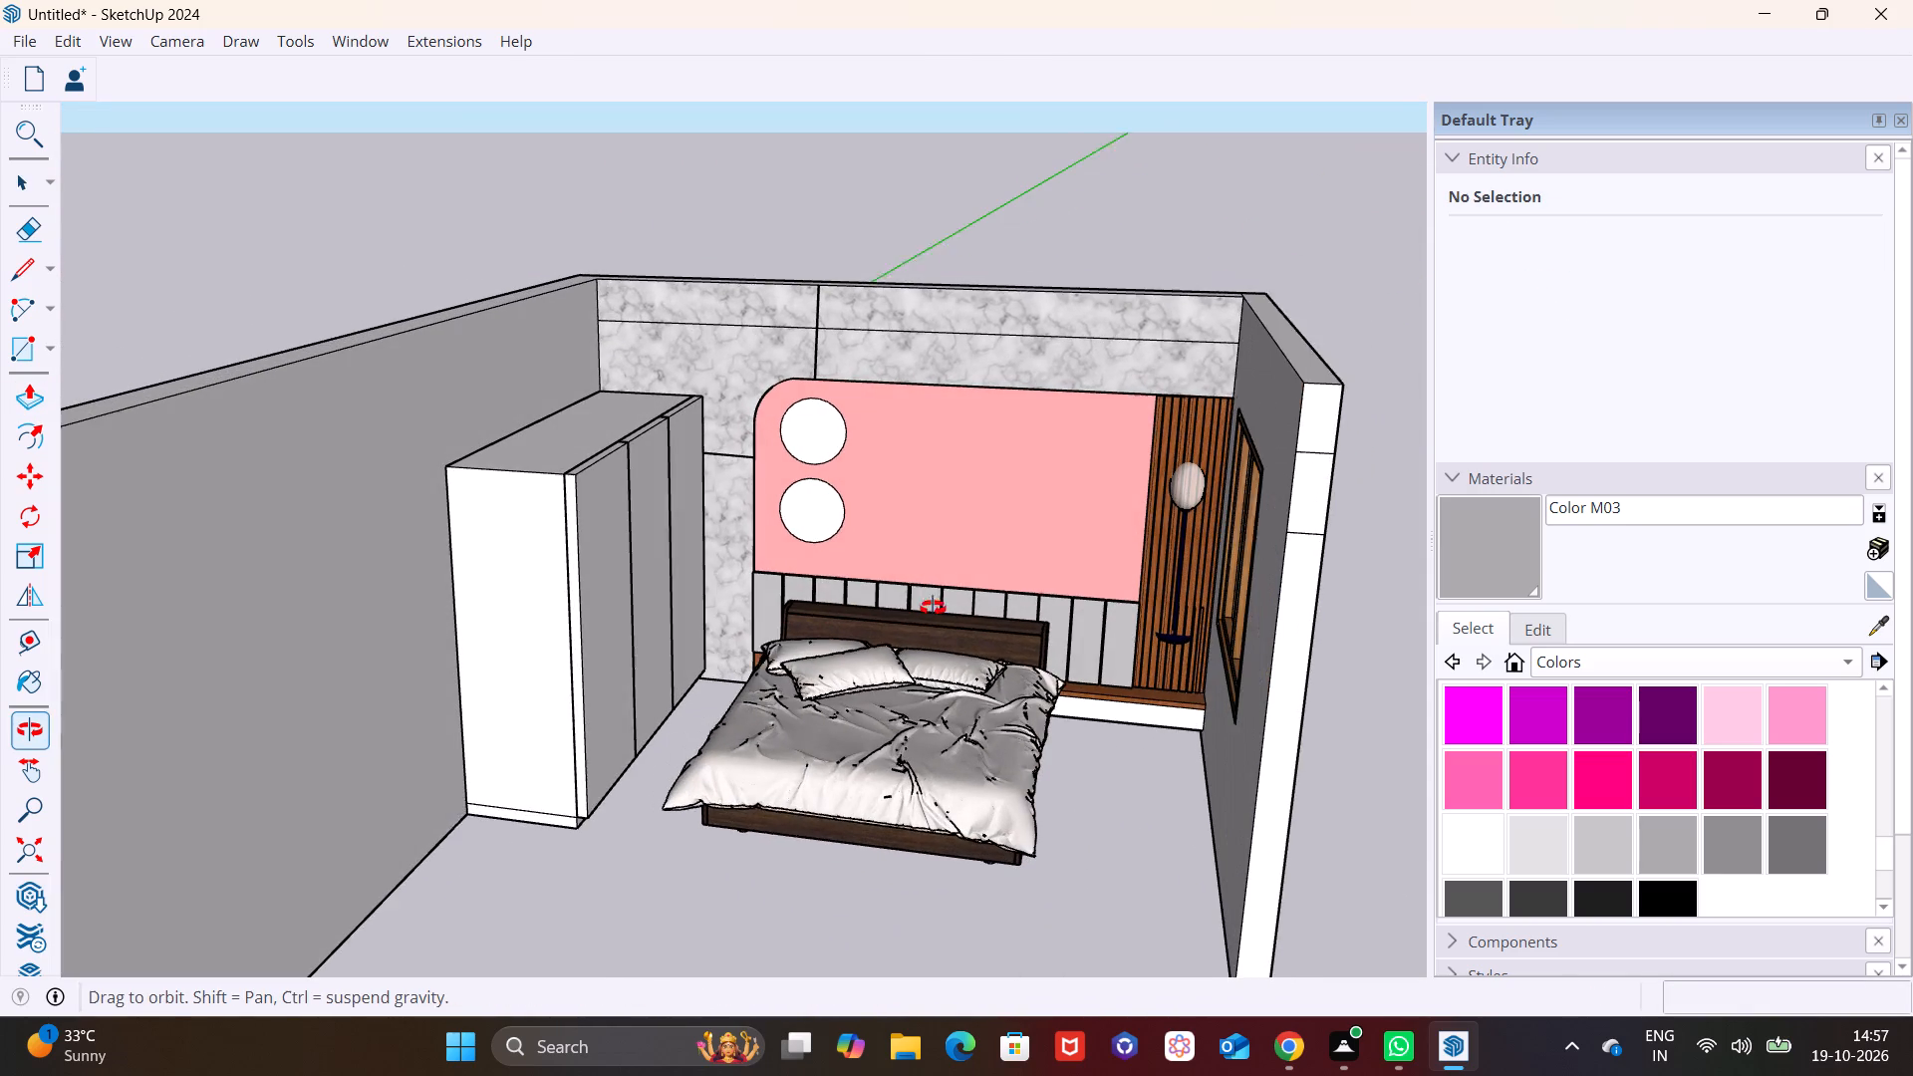
pyautogui.moveTo(933, 608); pyautogui.dragTo(934, 607, button='middle')
pyautogui.scroll(-1, 578, 553)
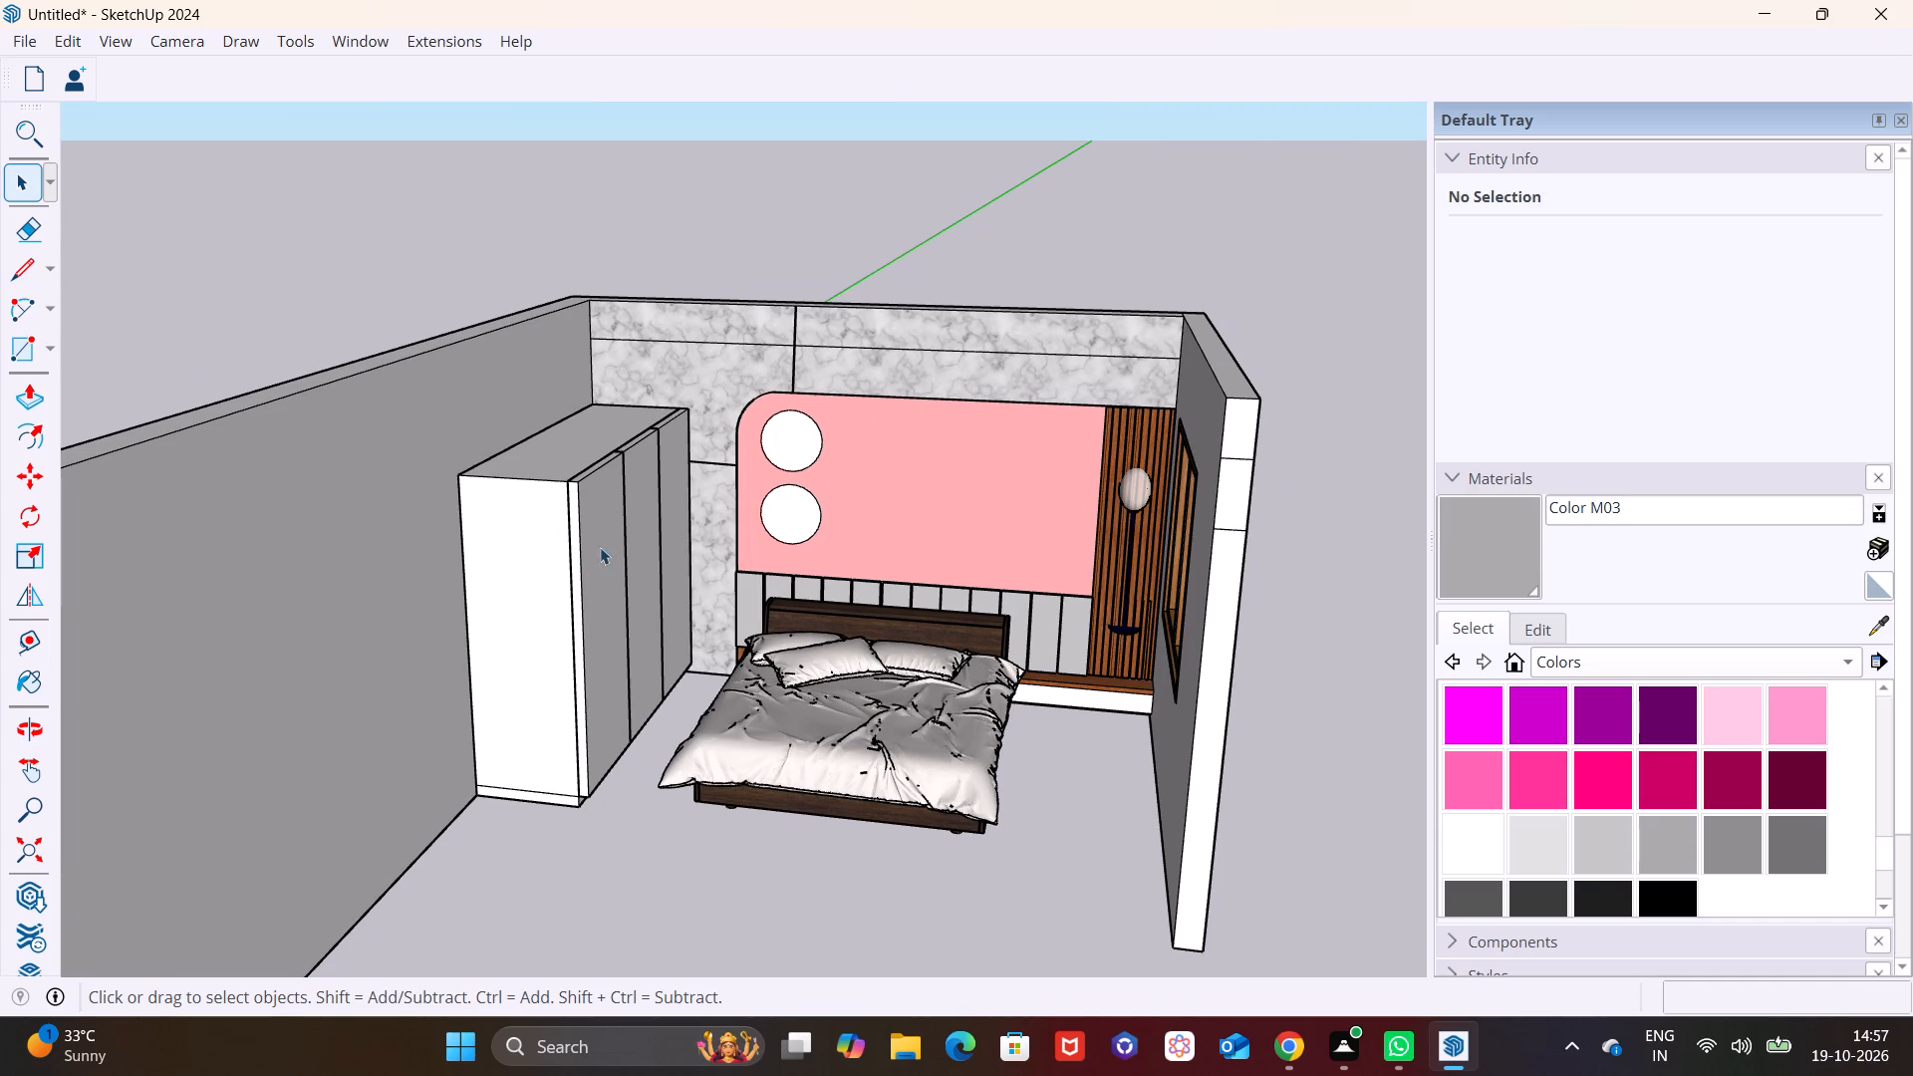
pyautogui.moveTo(634, 536); pyautogui.dragTo(503, 539, button='middle')
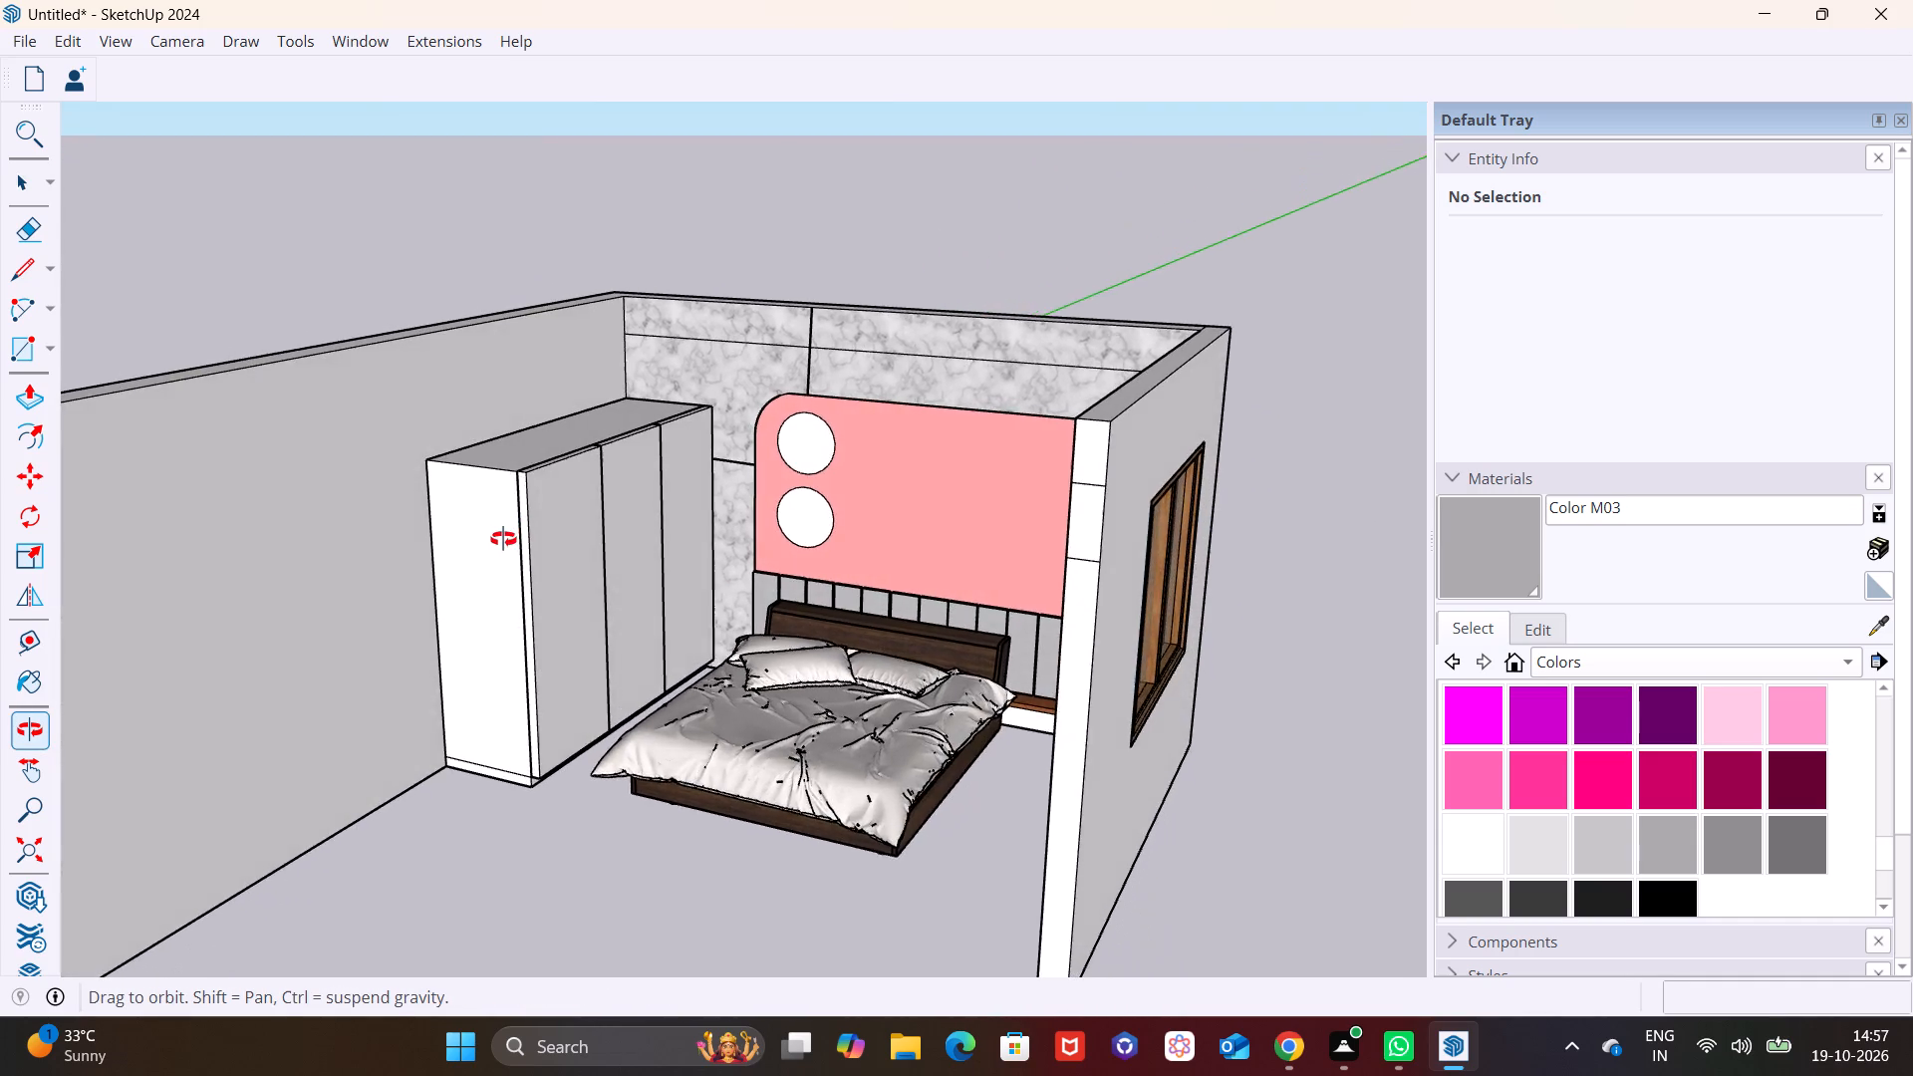
pyautogui.moveTo(503, 539); pyautogui.dragTo(573, 403, button='middle')
pyautogui.scroll(-5, 754, 642)
pyautogui.moveTo(806, 657); pyautogui.dragTo(944, 688, button='middle')
pyautogui.scroll(9, 814, 654)
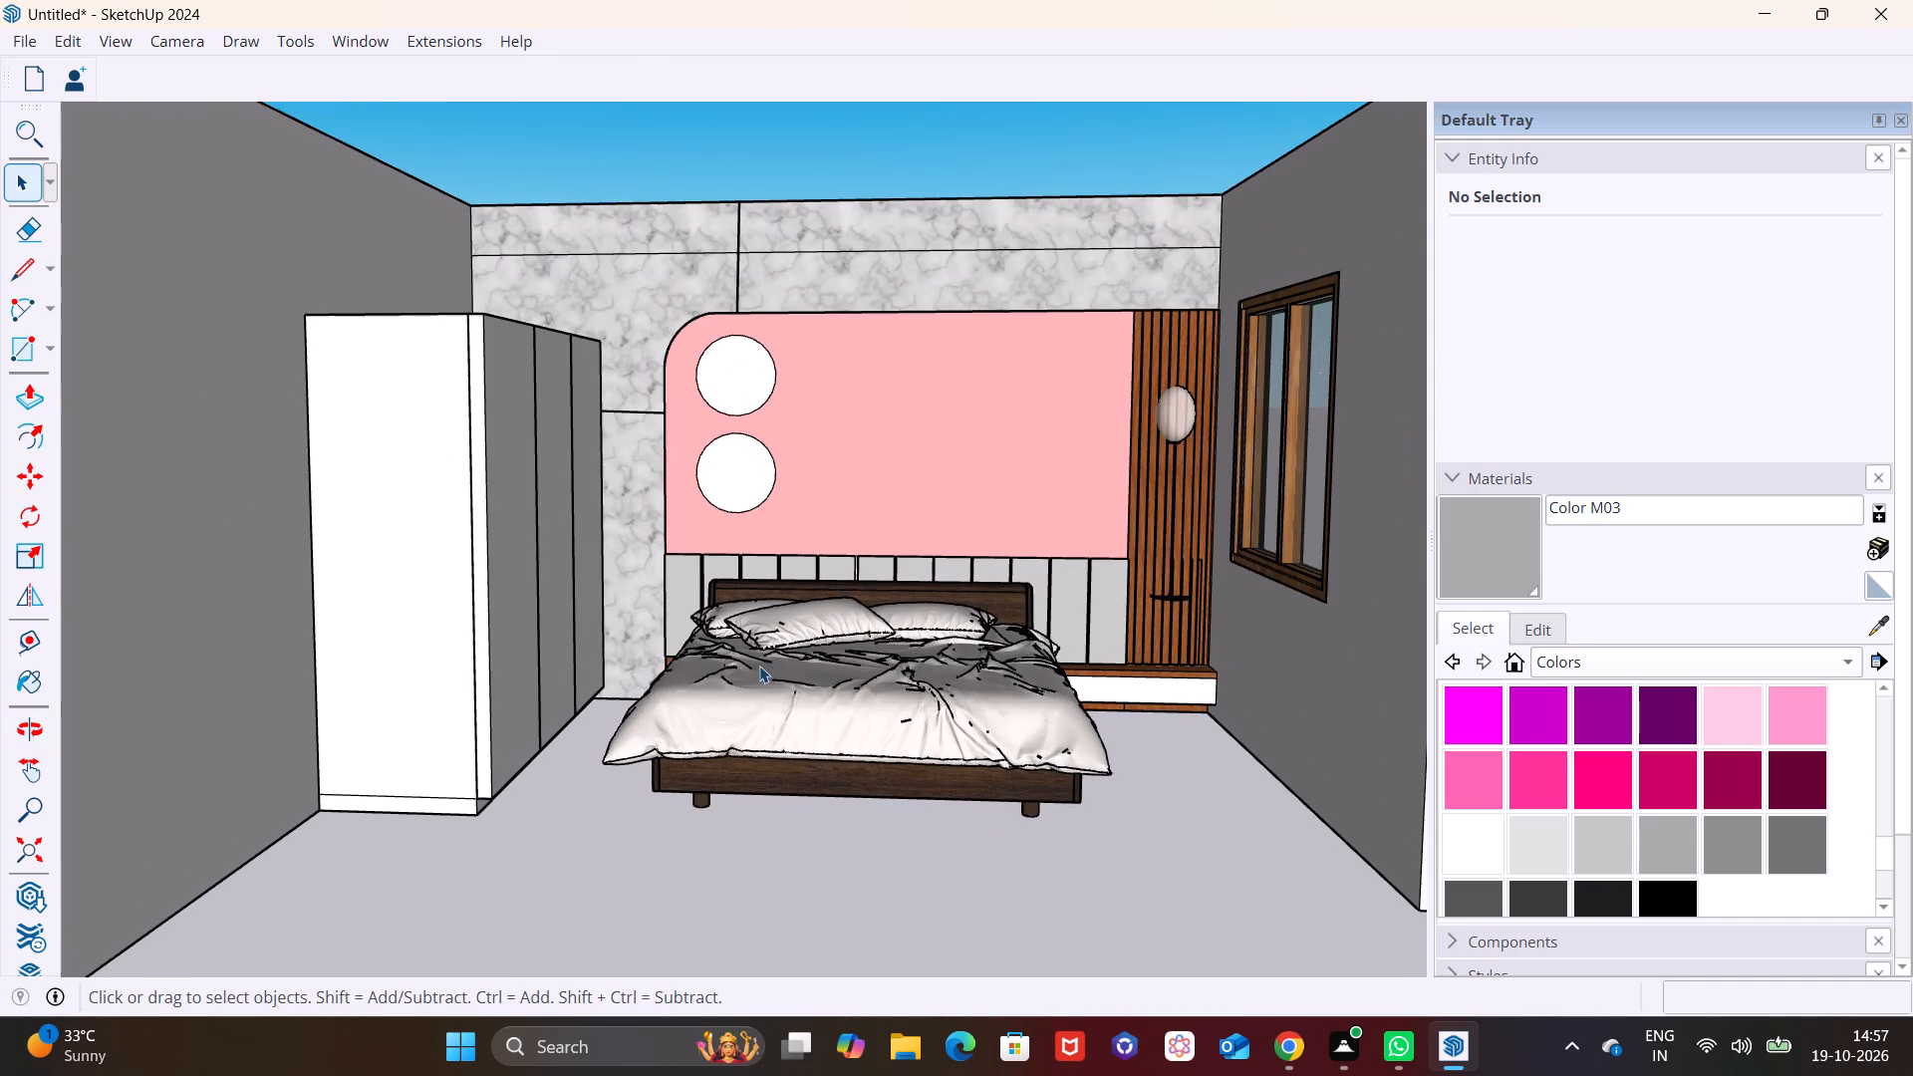
pyautogui.scroll(1, 759, 666)
pyautogui.moveTo(759, 666); pyautogui.dragTo(709, 684, button='middle')
pyautogui.moveTo(676, 680); pyautogui.dragTo(816, 689, button='middle')
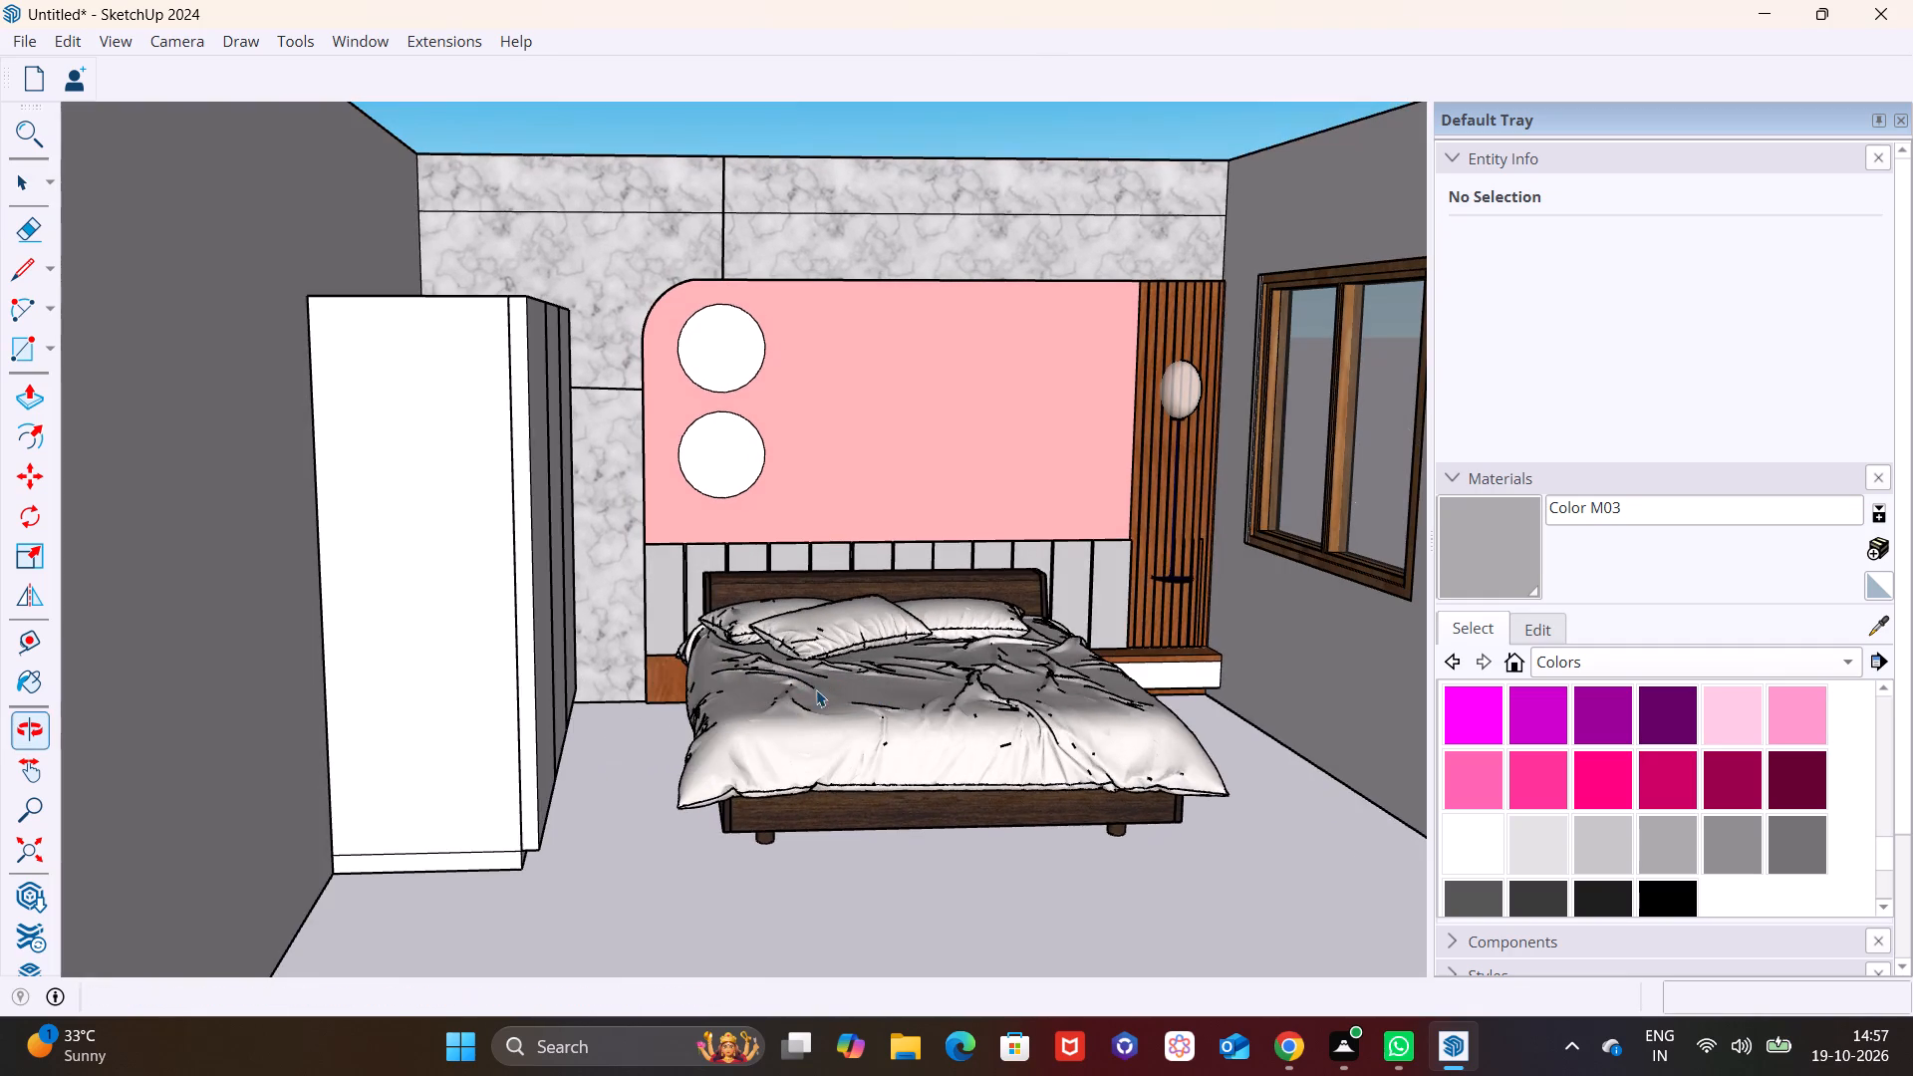
pyautogui.moveTo(767, 638); pyautogui.dragTo(516, 703, button='middle')
pyautogui.moveTo(615, 678); pyautogui.dragTo(552, 670, button='middle')
pyautogui.keyDown('shift'); pyautogui.moveTo(569, 637); pyautogui.dragTo(633, 669, button='middle'); pyautogui.keyUp('shift')
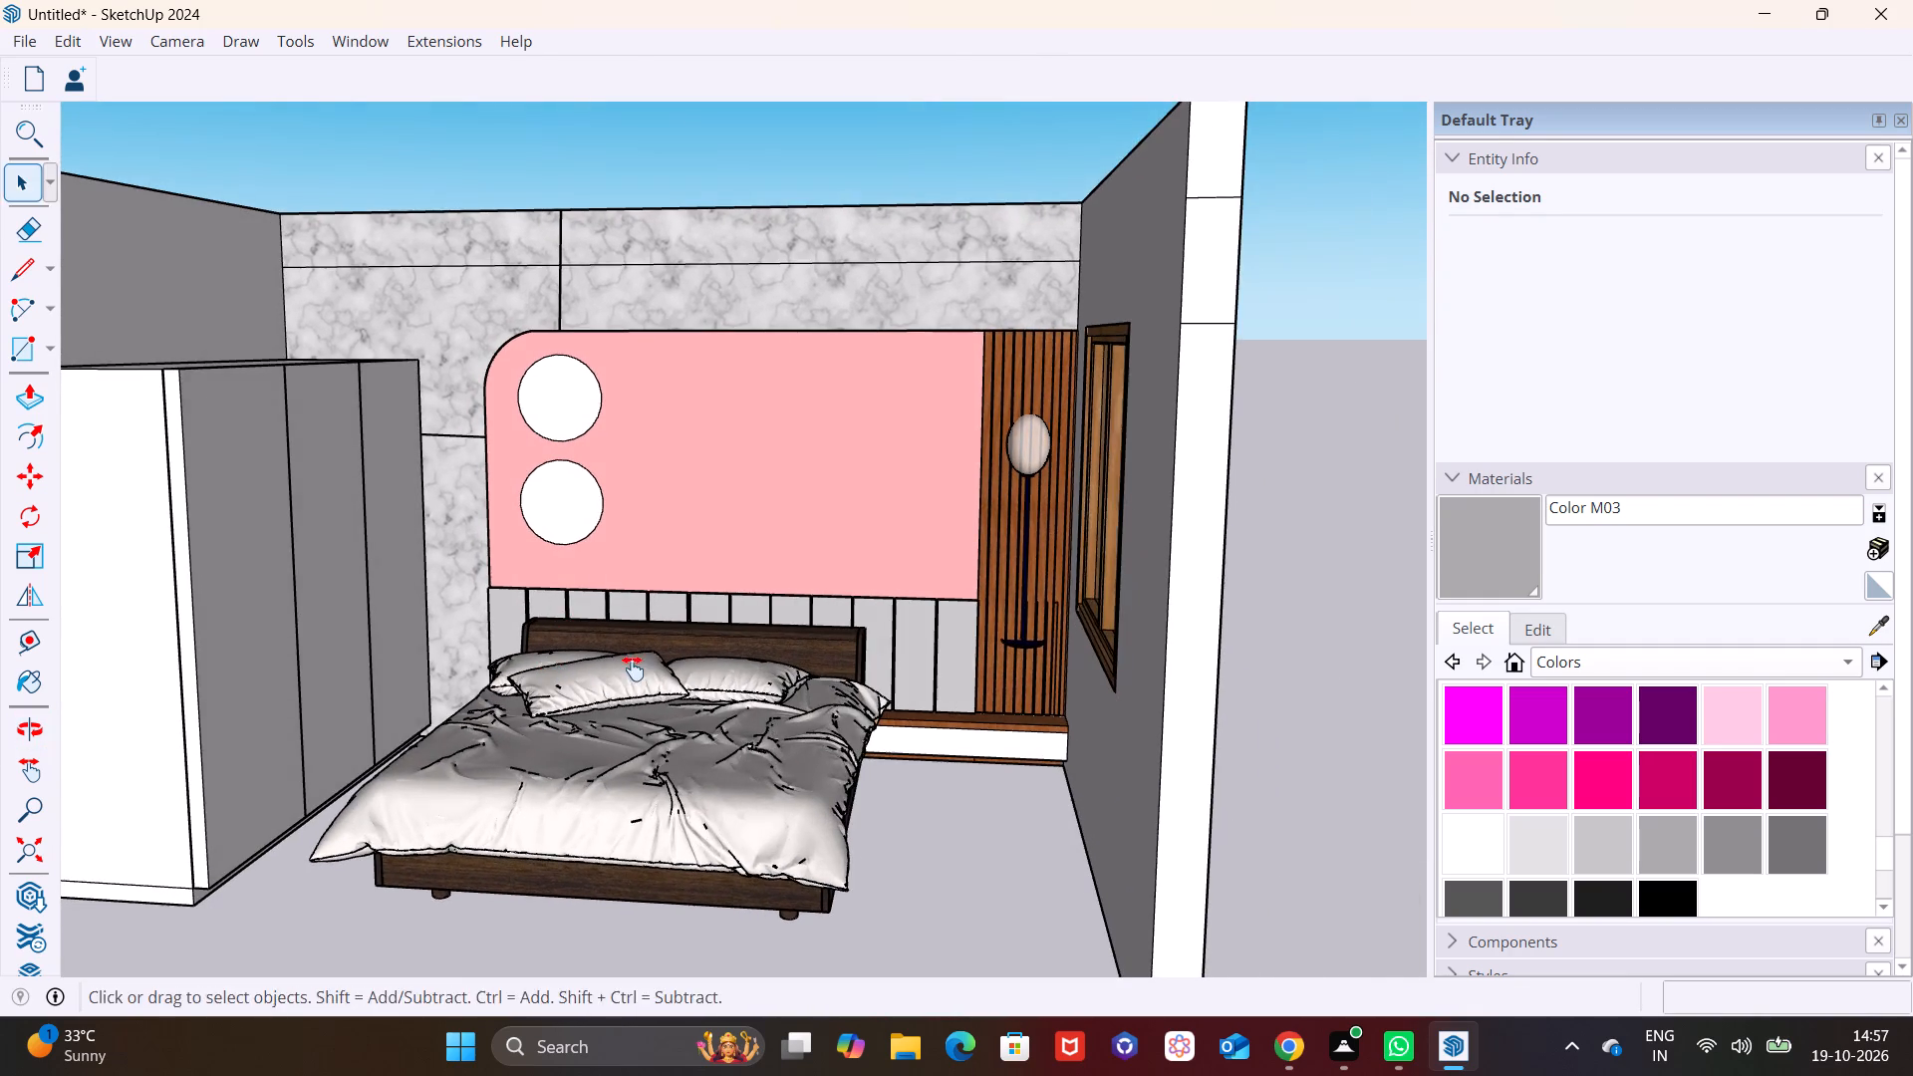
pyautogui.keyDown('shift'); pyautogui.moveTo(633, 669); pyautogui.dragTo(677, 699, button='middle'); pyautogui.keyUp('shift')
pyautogui.keyDown('shift'); pyautogui.scroll(1, 677, 700); pyautogui.keyUp('shift')
pyautogui.moveTo(627, 725); pyautogui.dragTo(642, 658, button='middle')
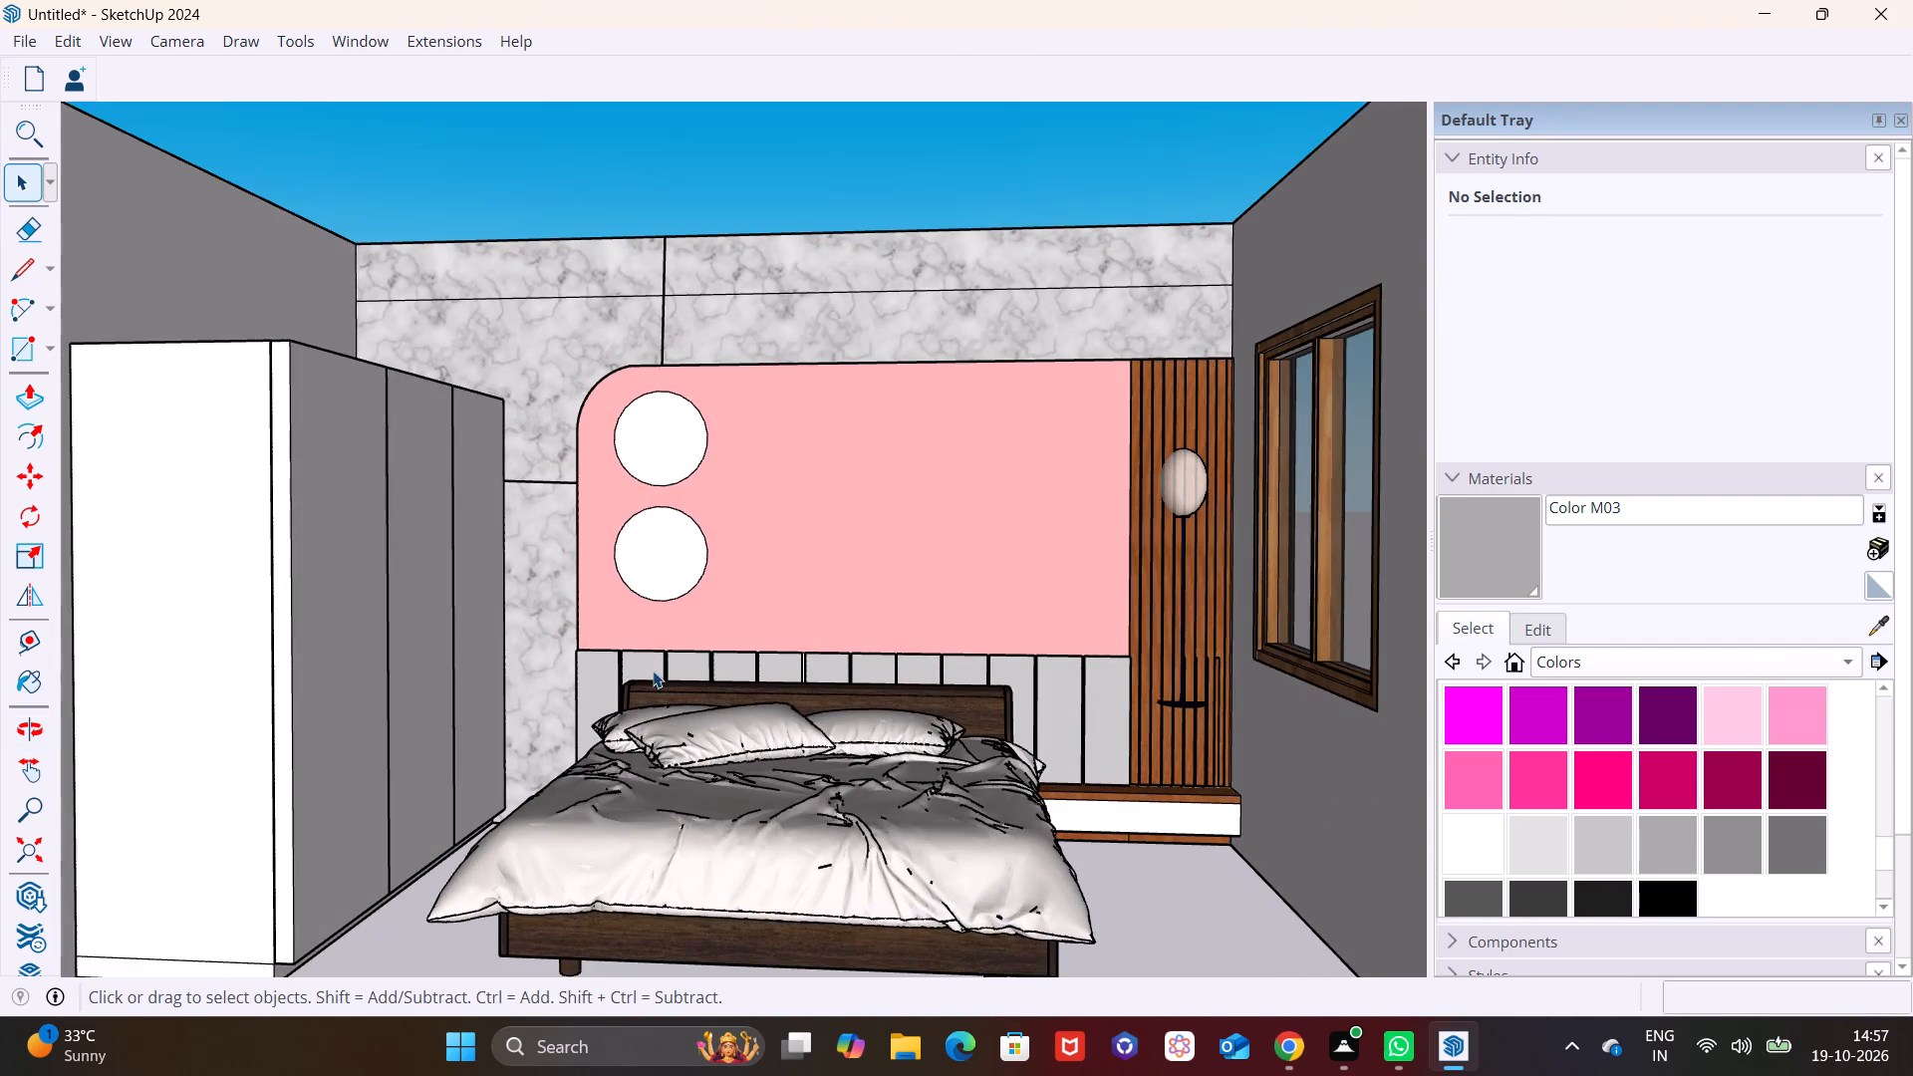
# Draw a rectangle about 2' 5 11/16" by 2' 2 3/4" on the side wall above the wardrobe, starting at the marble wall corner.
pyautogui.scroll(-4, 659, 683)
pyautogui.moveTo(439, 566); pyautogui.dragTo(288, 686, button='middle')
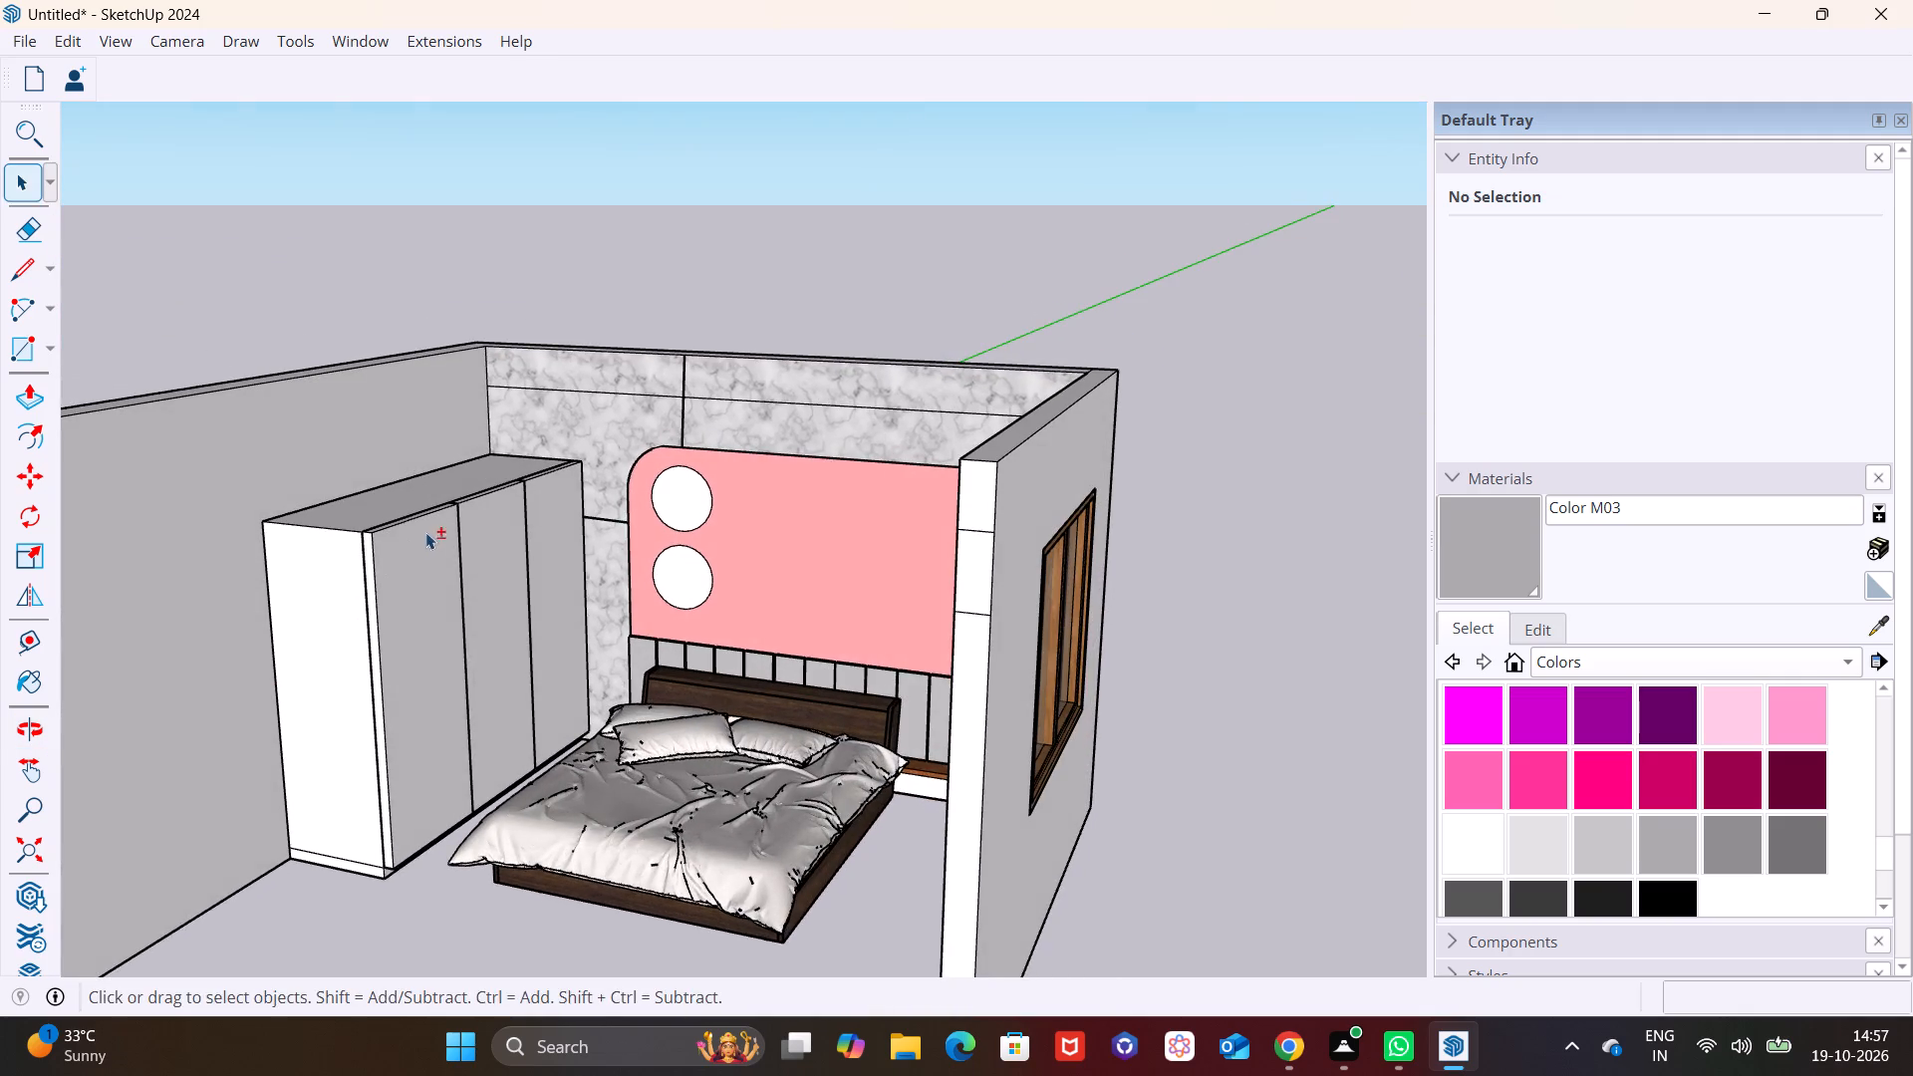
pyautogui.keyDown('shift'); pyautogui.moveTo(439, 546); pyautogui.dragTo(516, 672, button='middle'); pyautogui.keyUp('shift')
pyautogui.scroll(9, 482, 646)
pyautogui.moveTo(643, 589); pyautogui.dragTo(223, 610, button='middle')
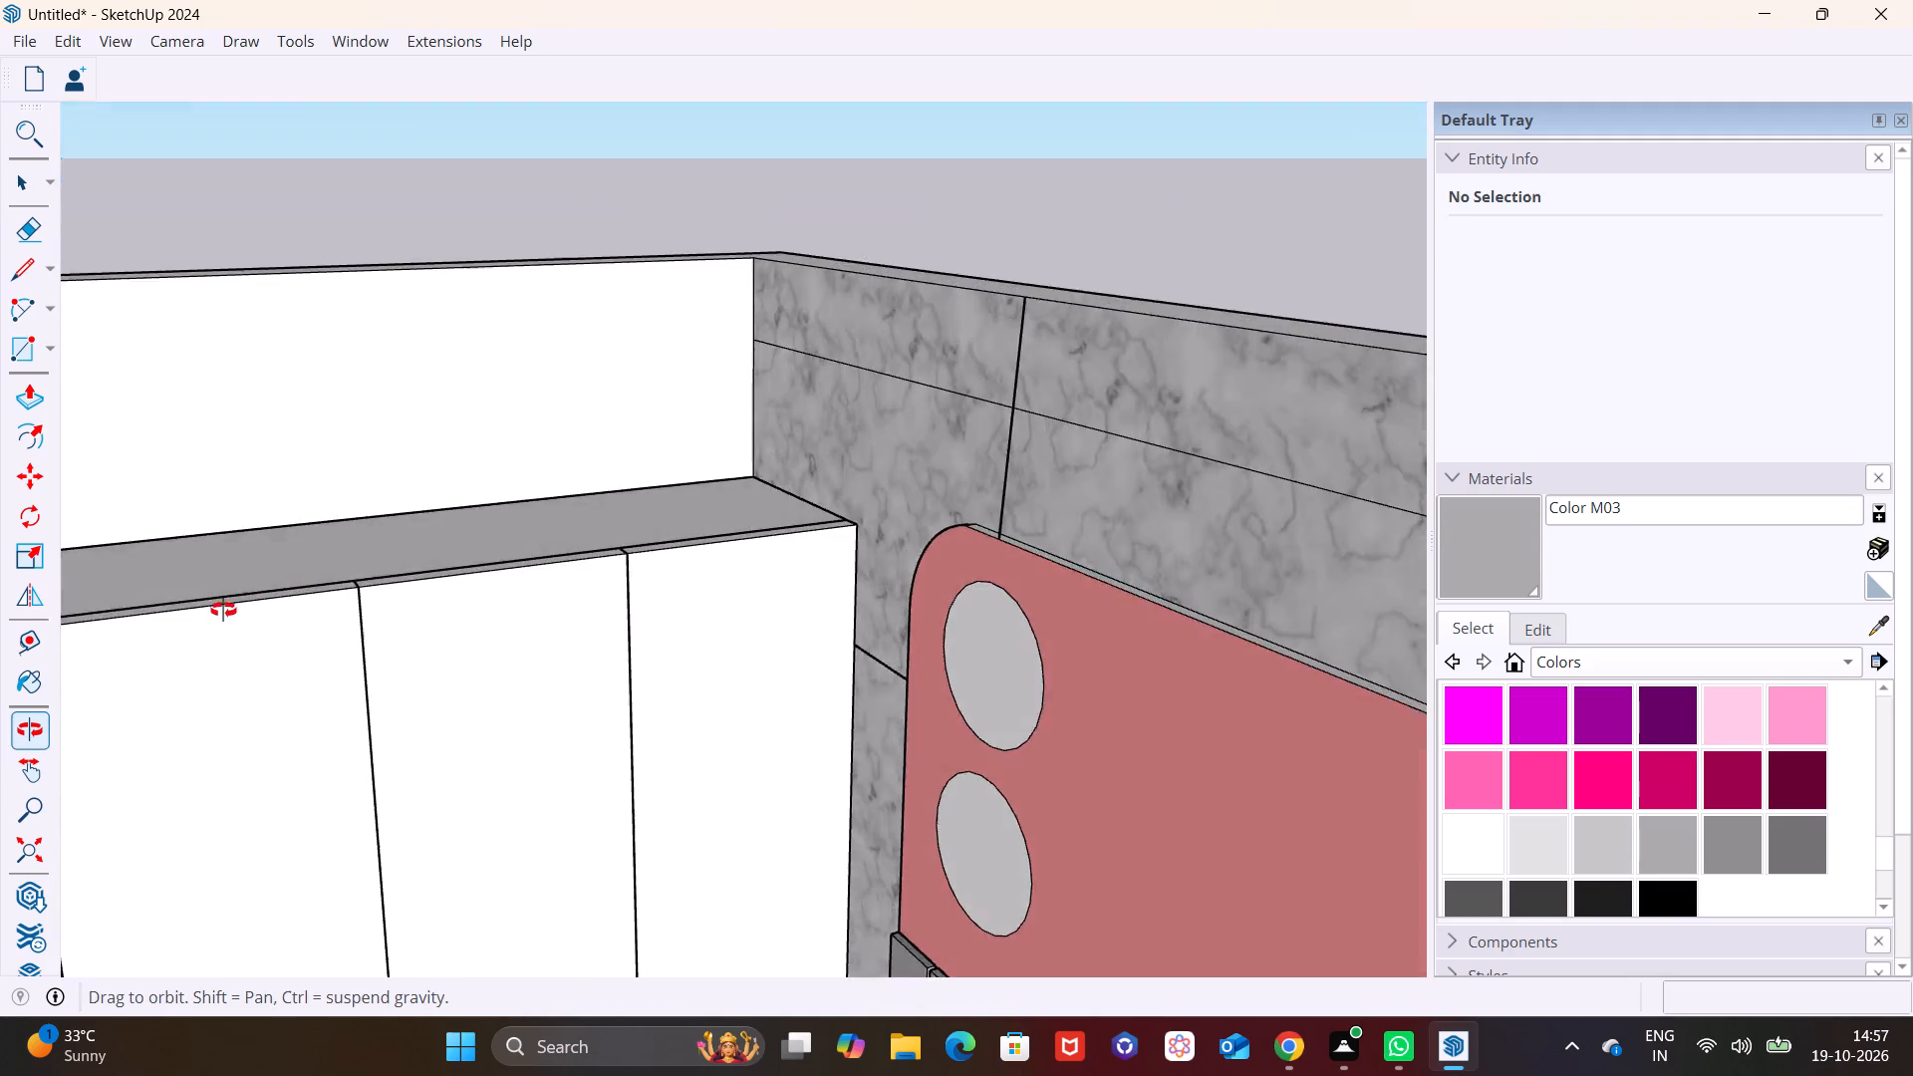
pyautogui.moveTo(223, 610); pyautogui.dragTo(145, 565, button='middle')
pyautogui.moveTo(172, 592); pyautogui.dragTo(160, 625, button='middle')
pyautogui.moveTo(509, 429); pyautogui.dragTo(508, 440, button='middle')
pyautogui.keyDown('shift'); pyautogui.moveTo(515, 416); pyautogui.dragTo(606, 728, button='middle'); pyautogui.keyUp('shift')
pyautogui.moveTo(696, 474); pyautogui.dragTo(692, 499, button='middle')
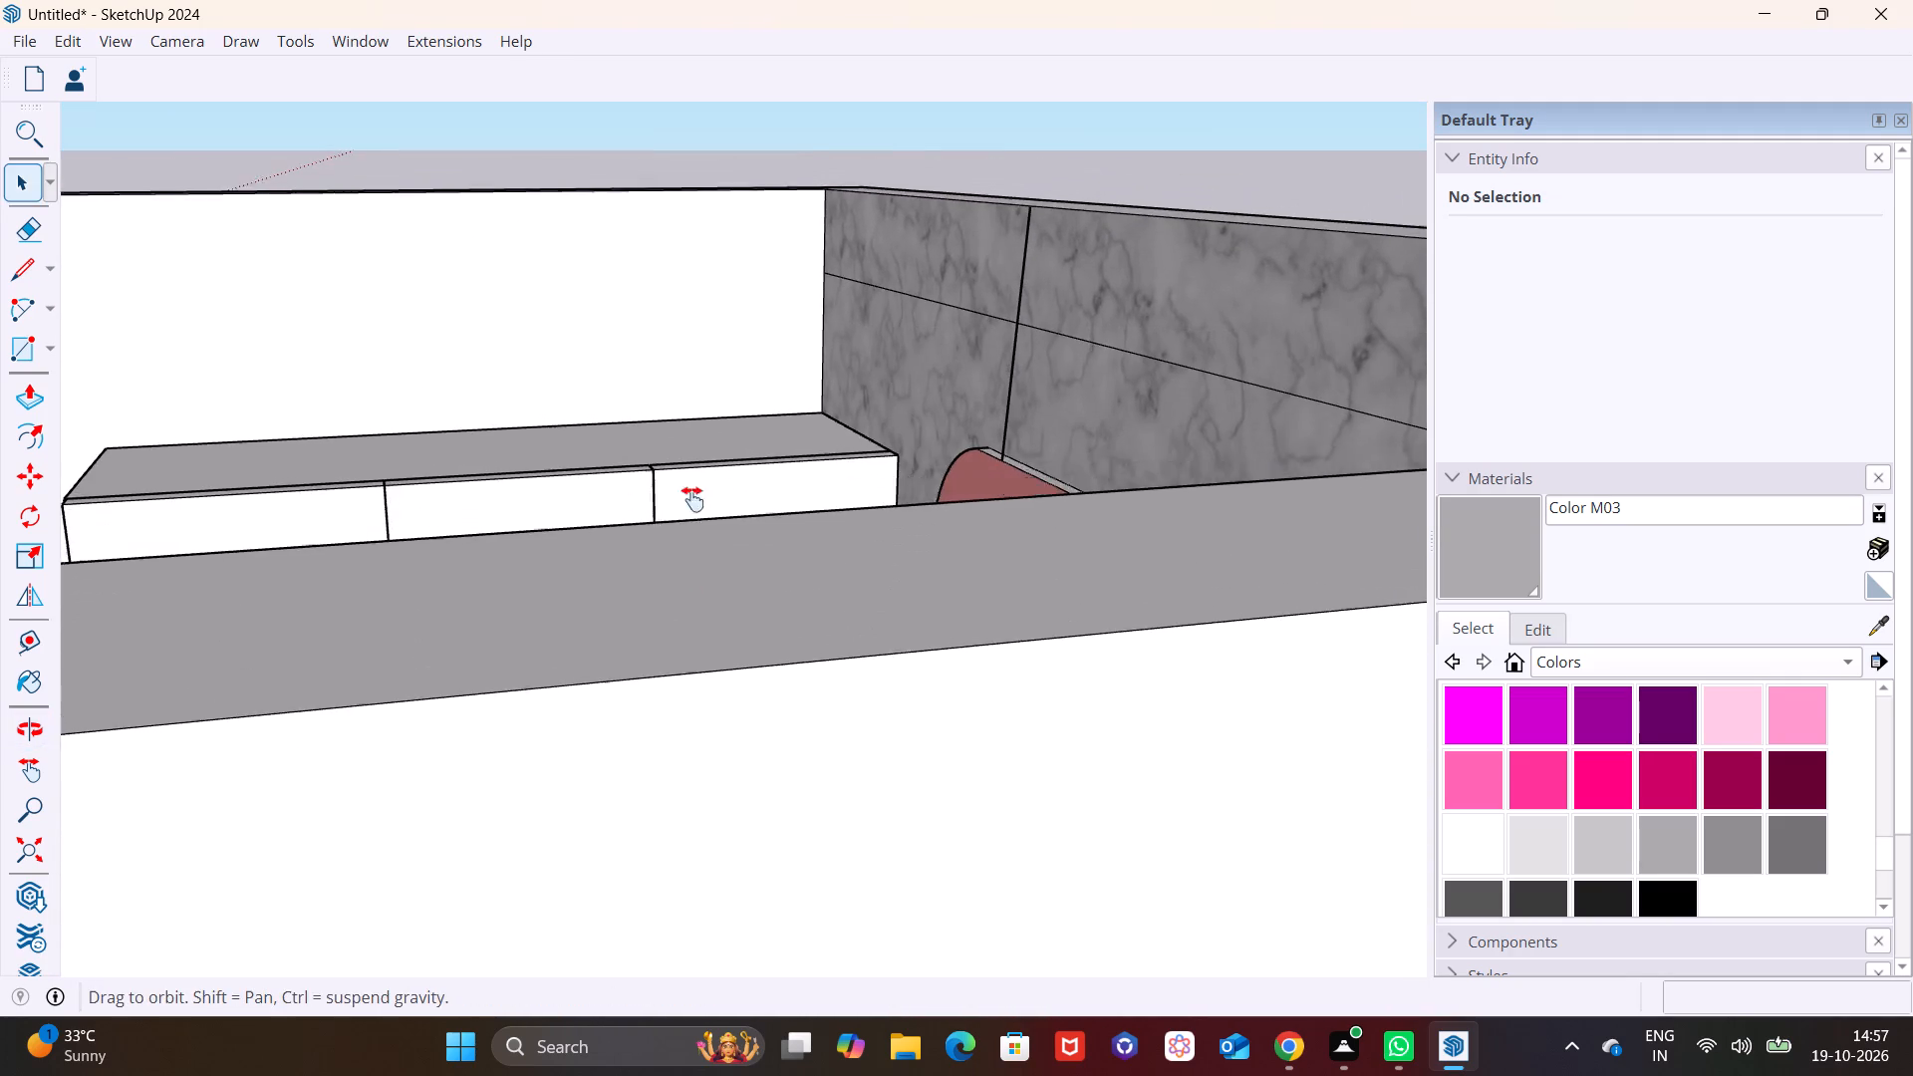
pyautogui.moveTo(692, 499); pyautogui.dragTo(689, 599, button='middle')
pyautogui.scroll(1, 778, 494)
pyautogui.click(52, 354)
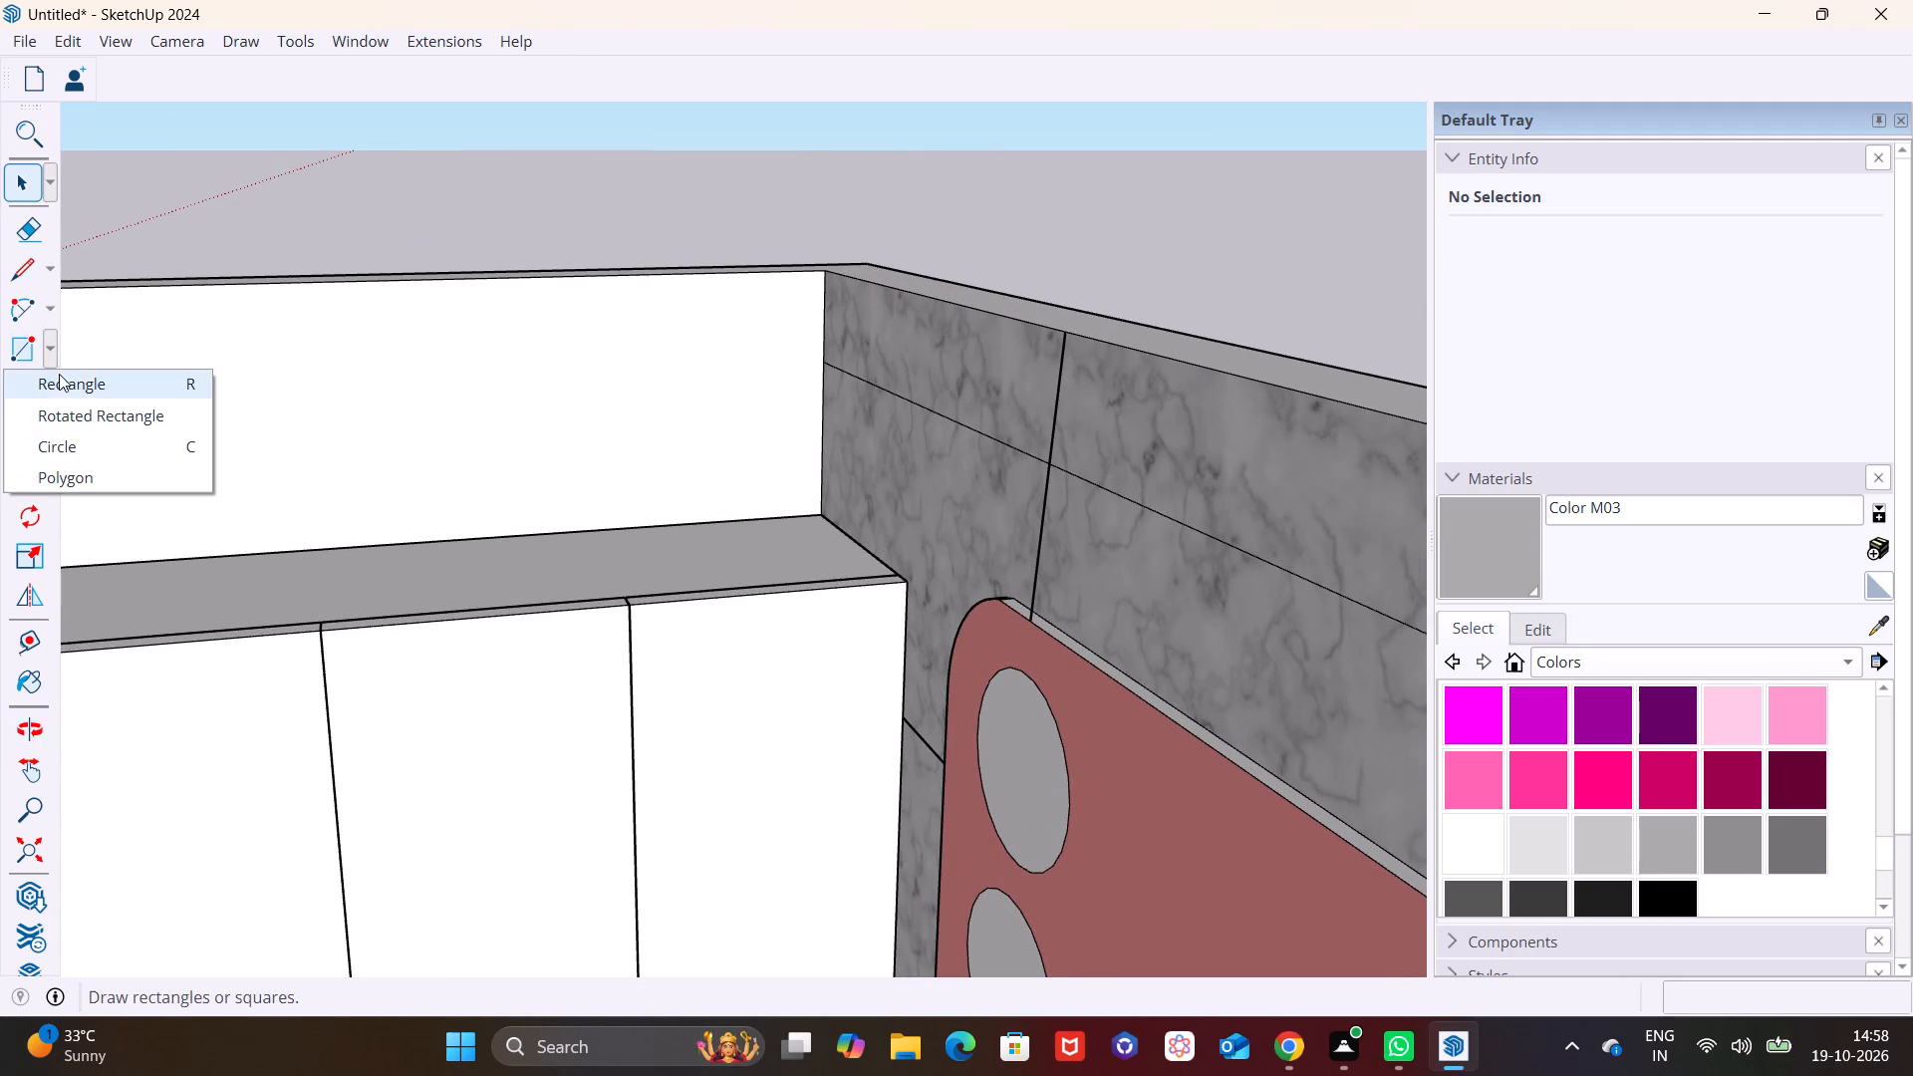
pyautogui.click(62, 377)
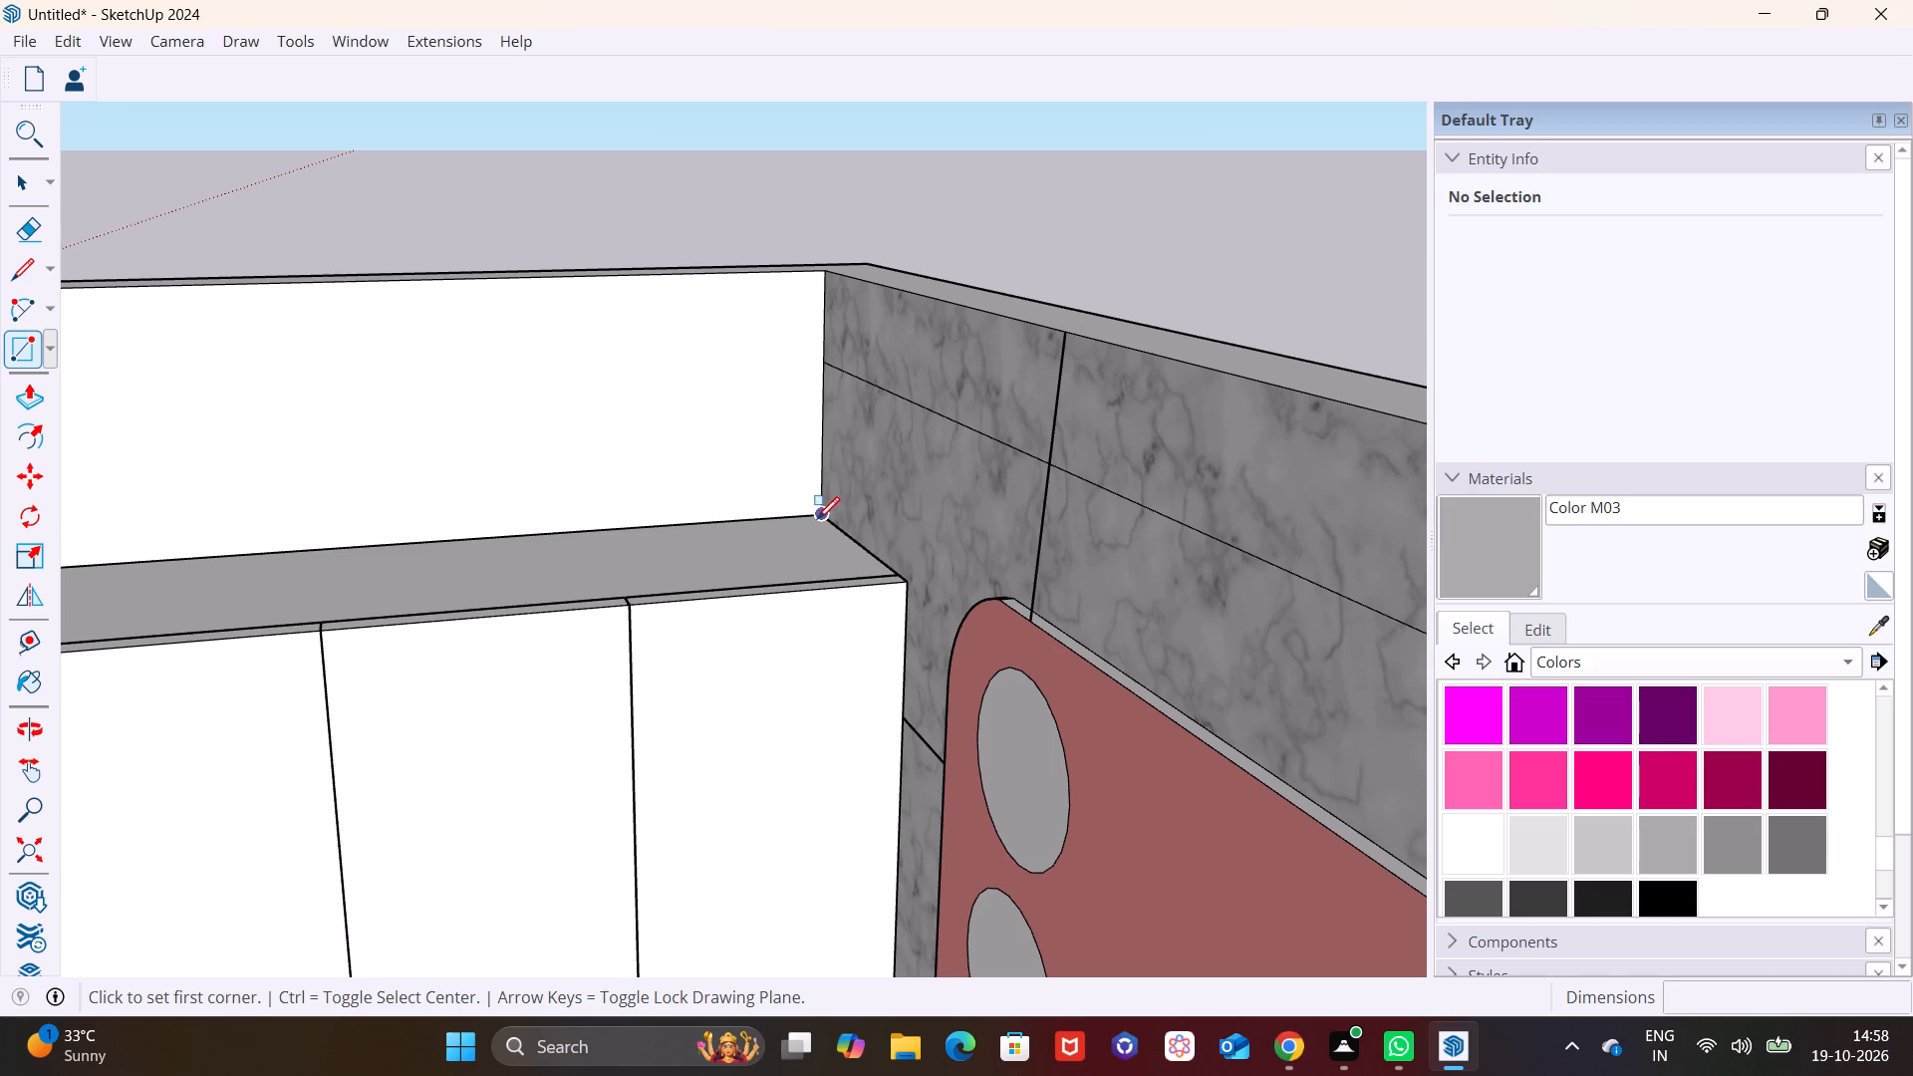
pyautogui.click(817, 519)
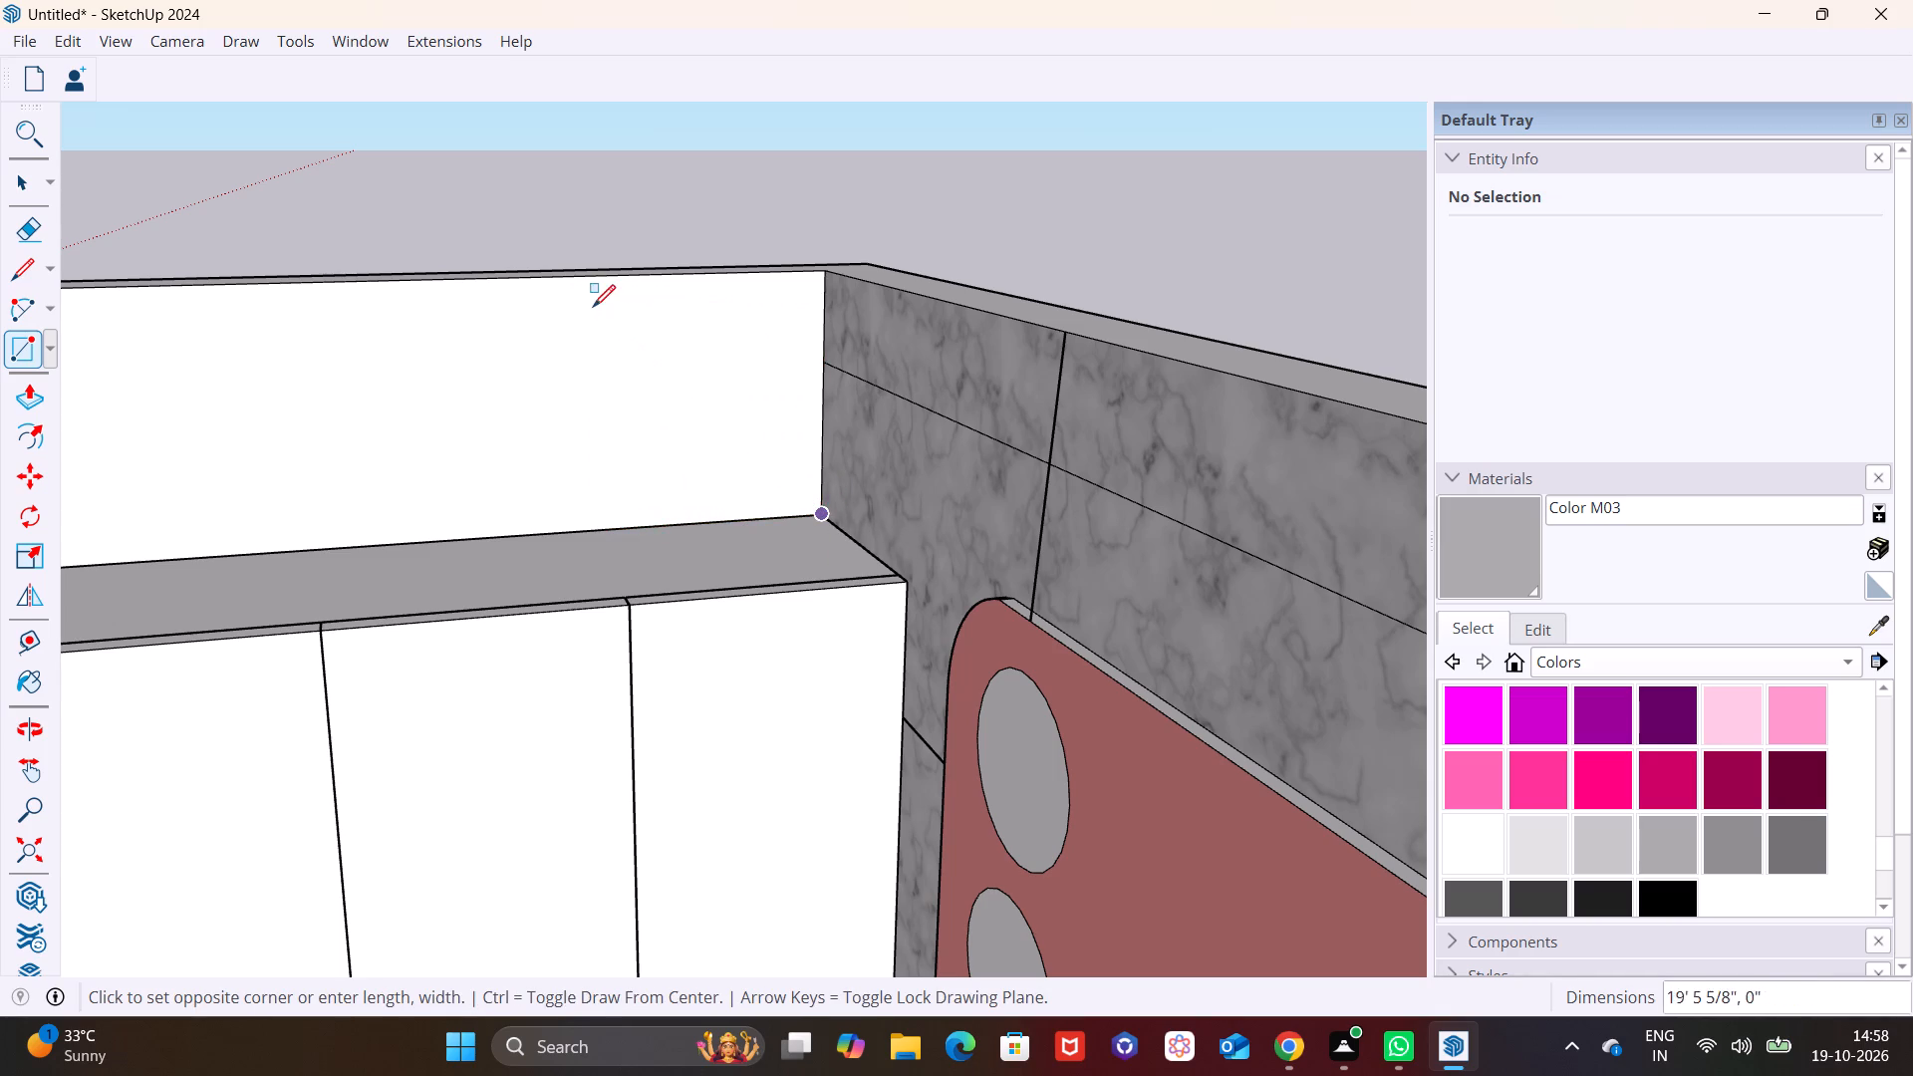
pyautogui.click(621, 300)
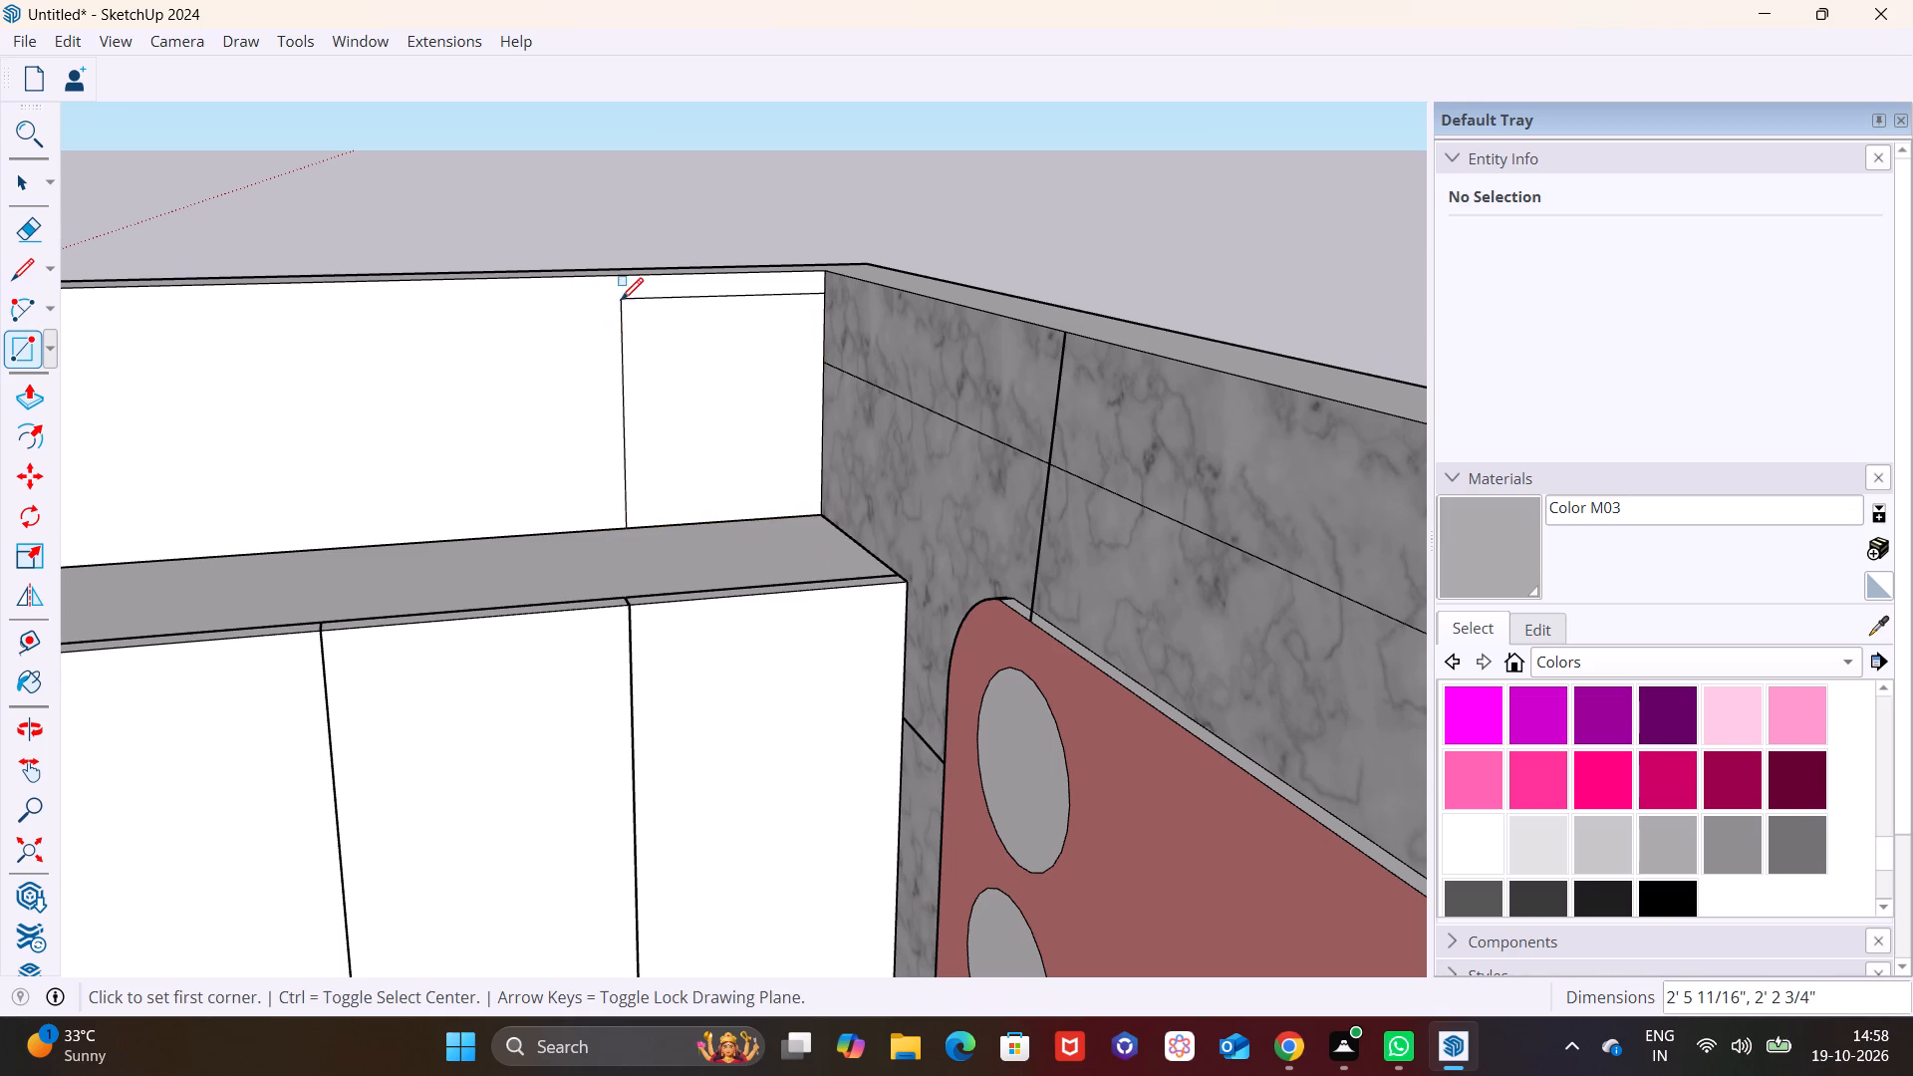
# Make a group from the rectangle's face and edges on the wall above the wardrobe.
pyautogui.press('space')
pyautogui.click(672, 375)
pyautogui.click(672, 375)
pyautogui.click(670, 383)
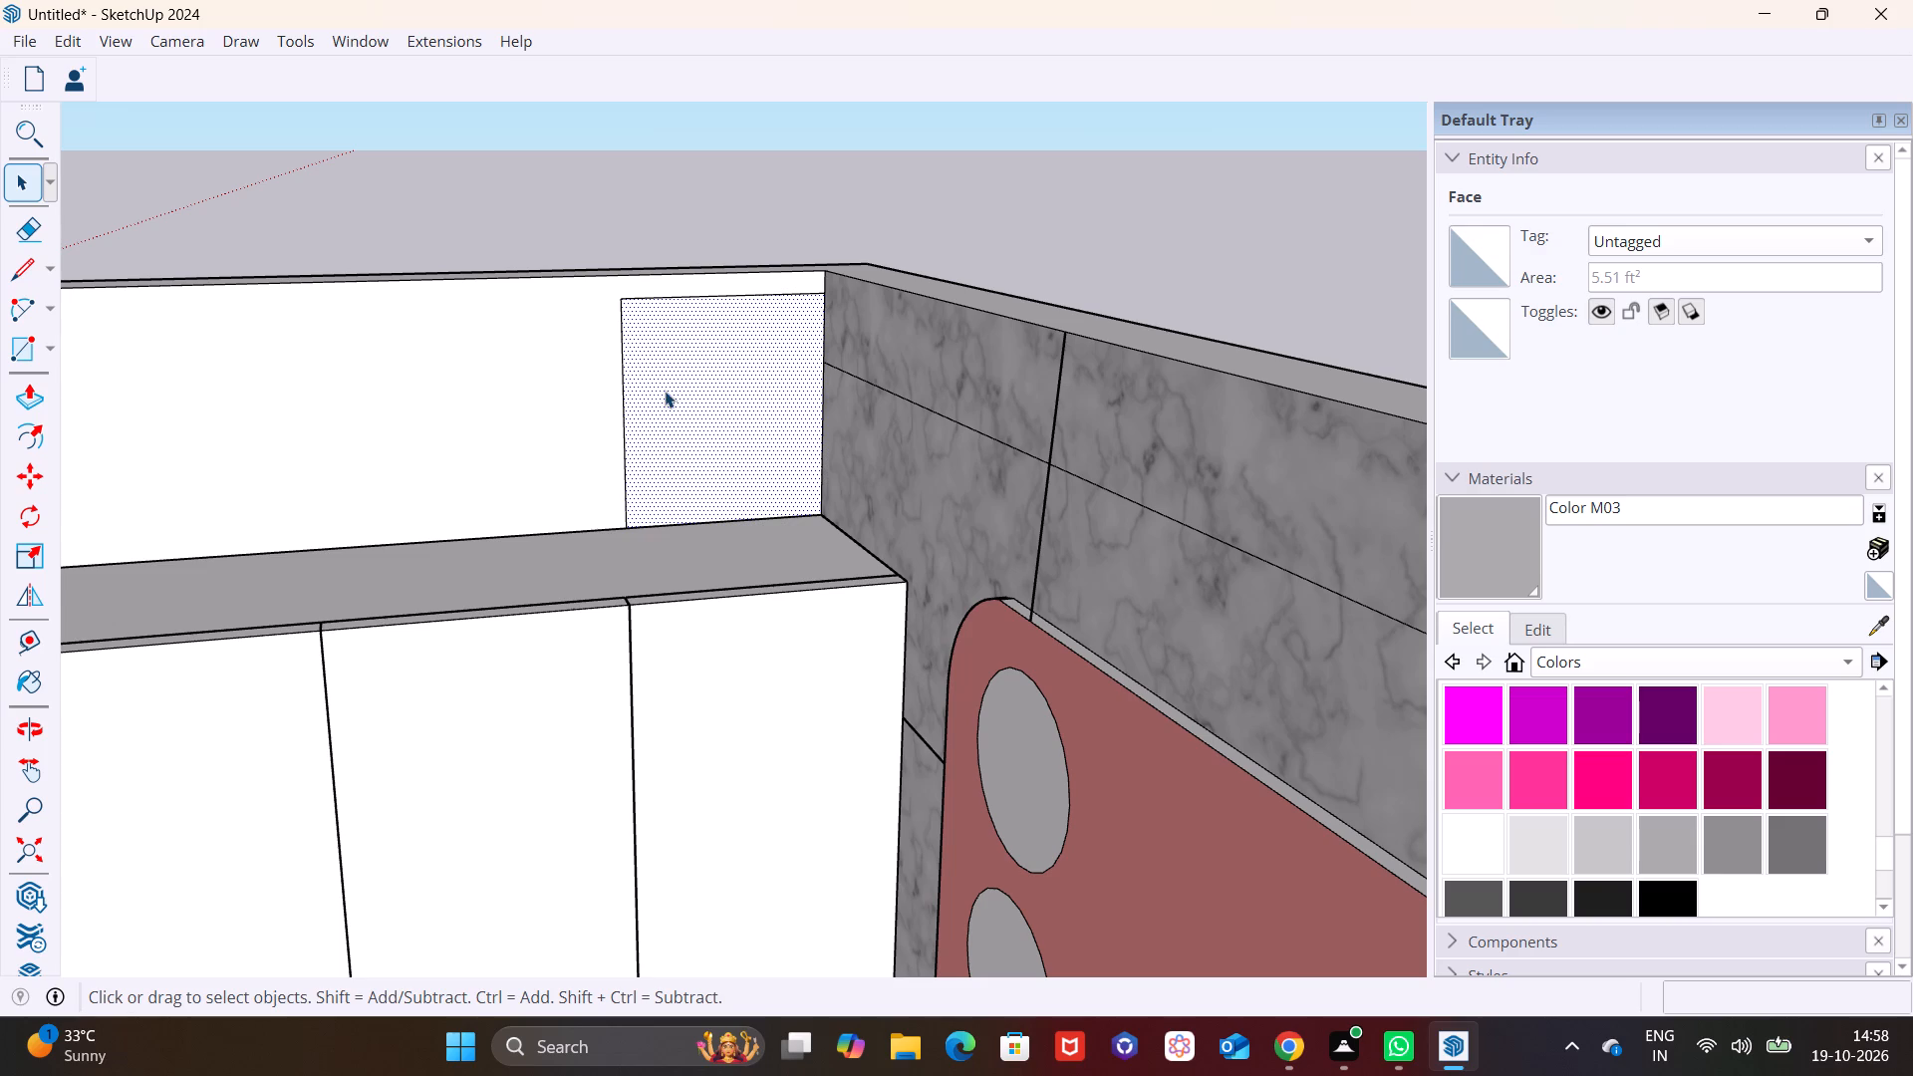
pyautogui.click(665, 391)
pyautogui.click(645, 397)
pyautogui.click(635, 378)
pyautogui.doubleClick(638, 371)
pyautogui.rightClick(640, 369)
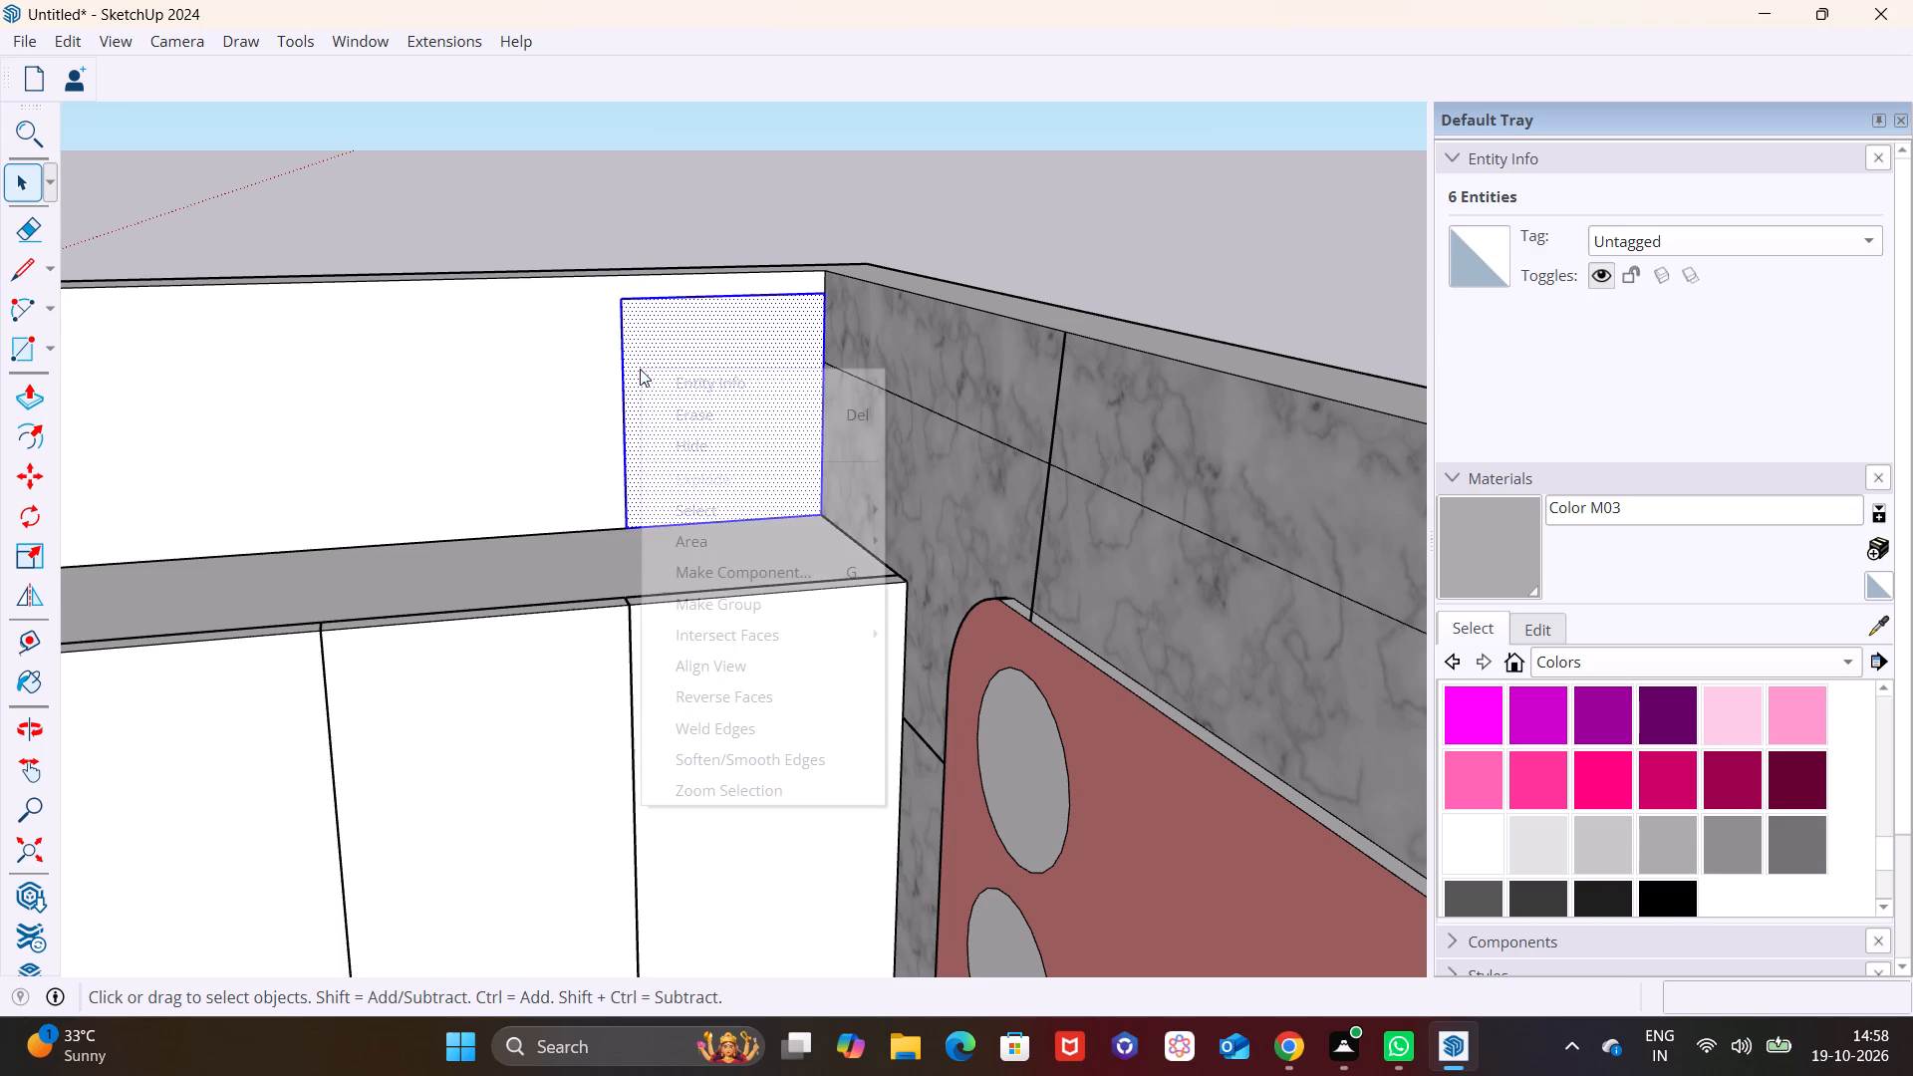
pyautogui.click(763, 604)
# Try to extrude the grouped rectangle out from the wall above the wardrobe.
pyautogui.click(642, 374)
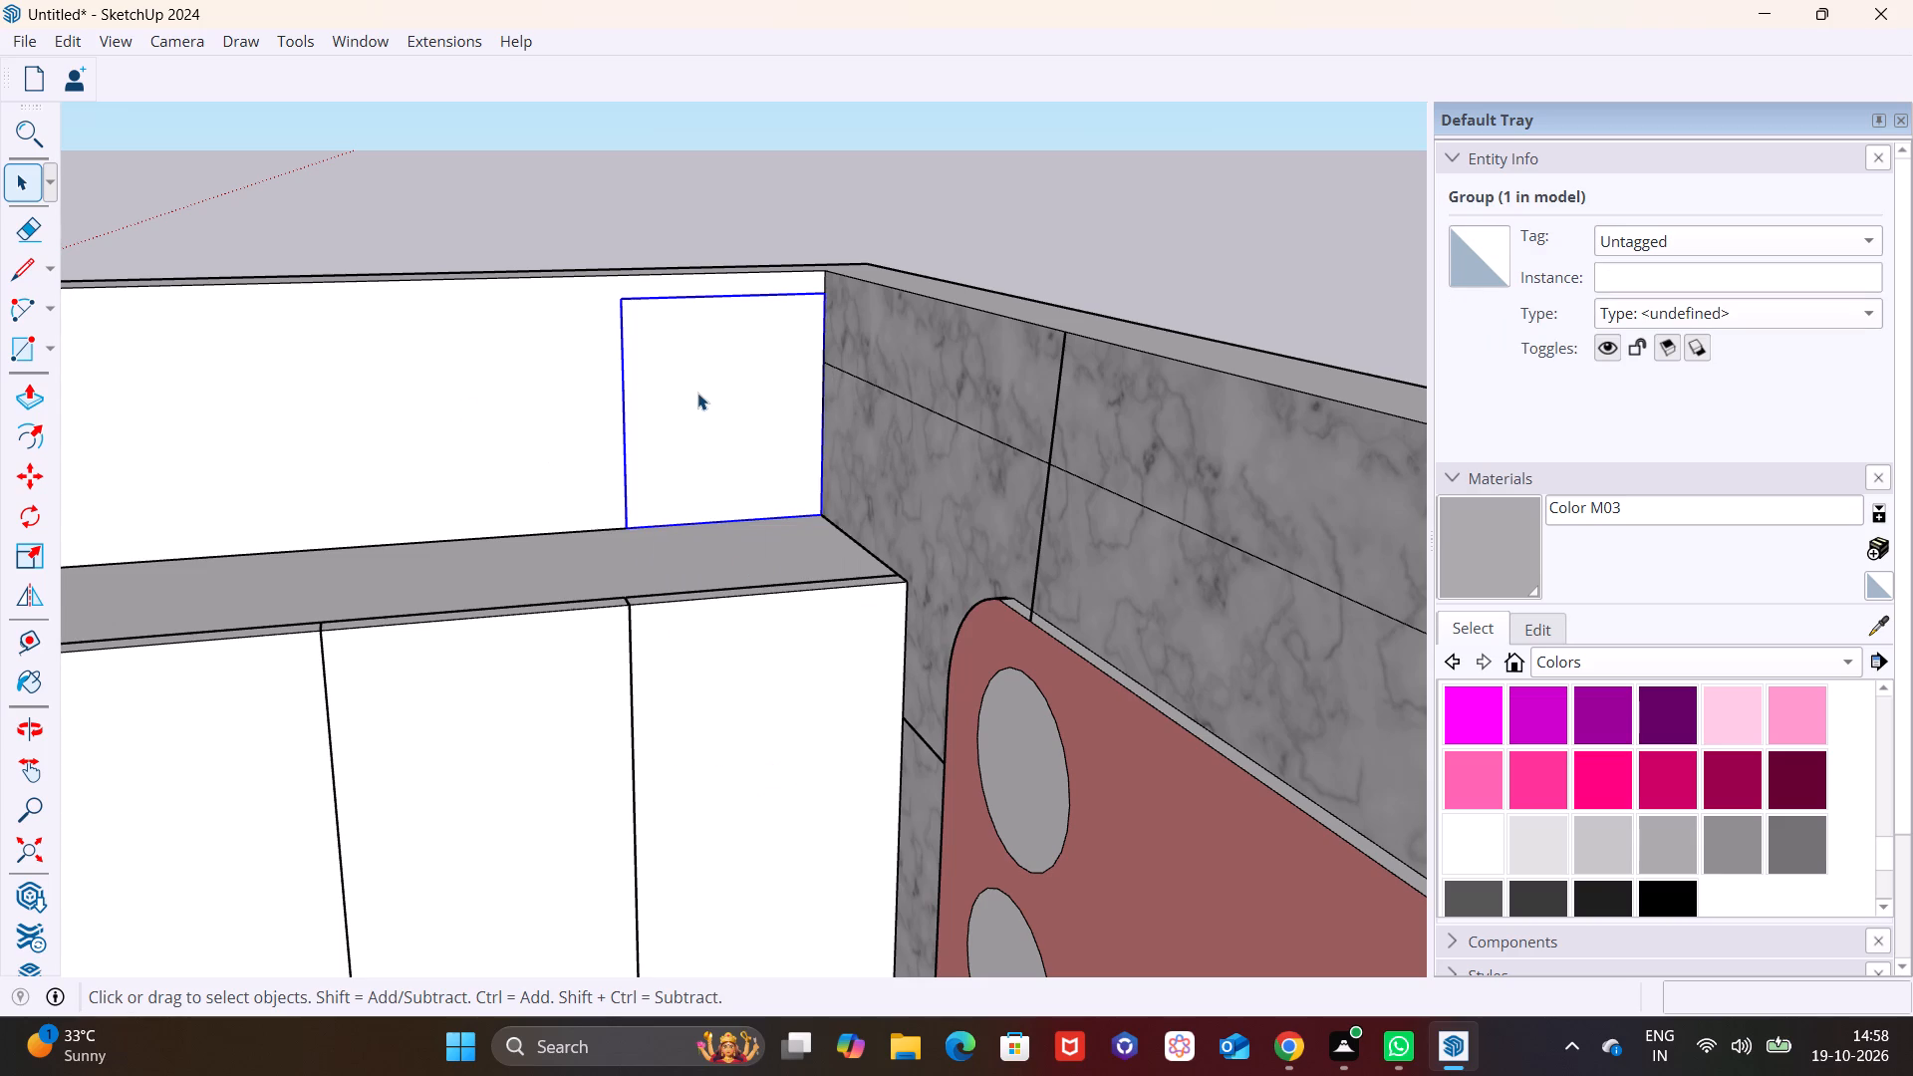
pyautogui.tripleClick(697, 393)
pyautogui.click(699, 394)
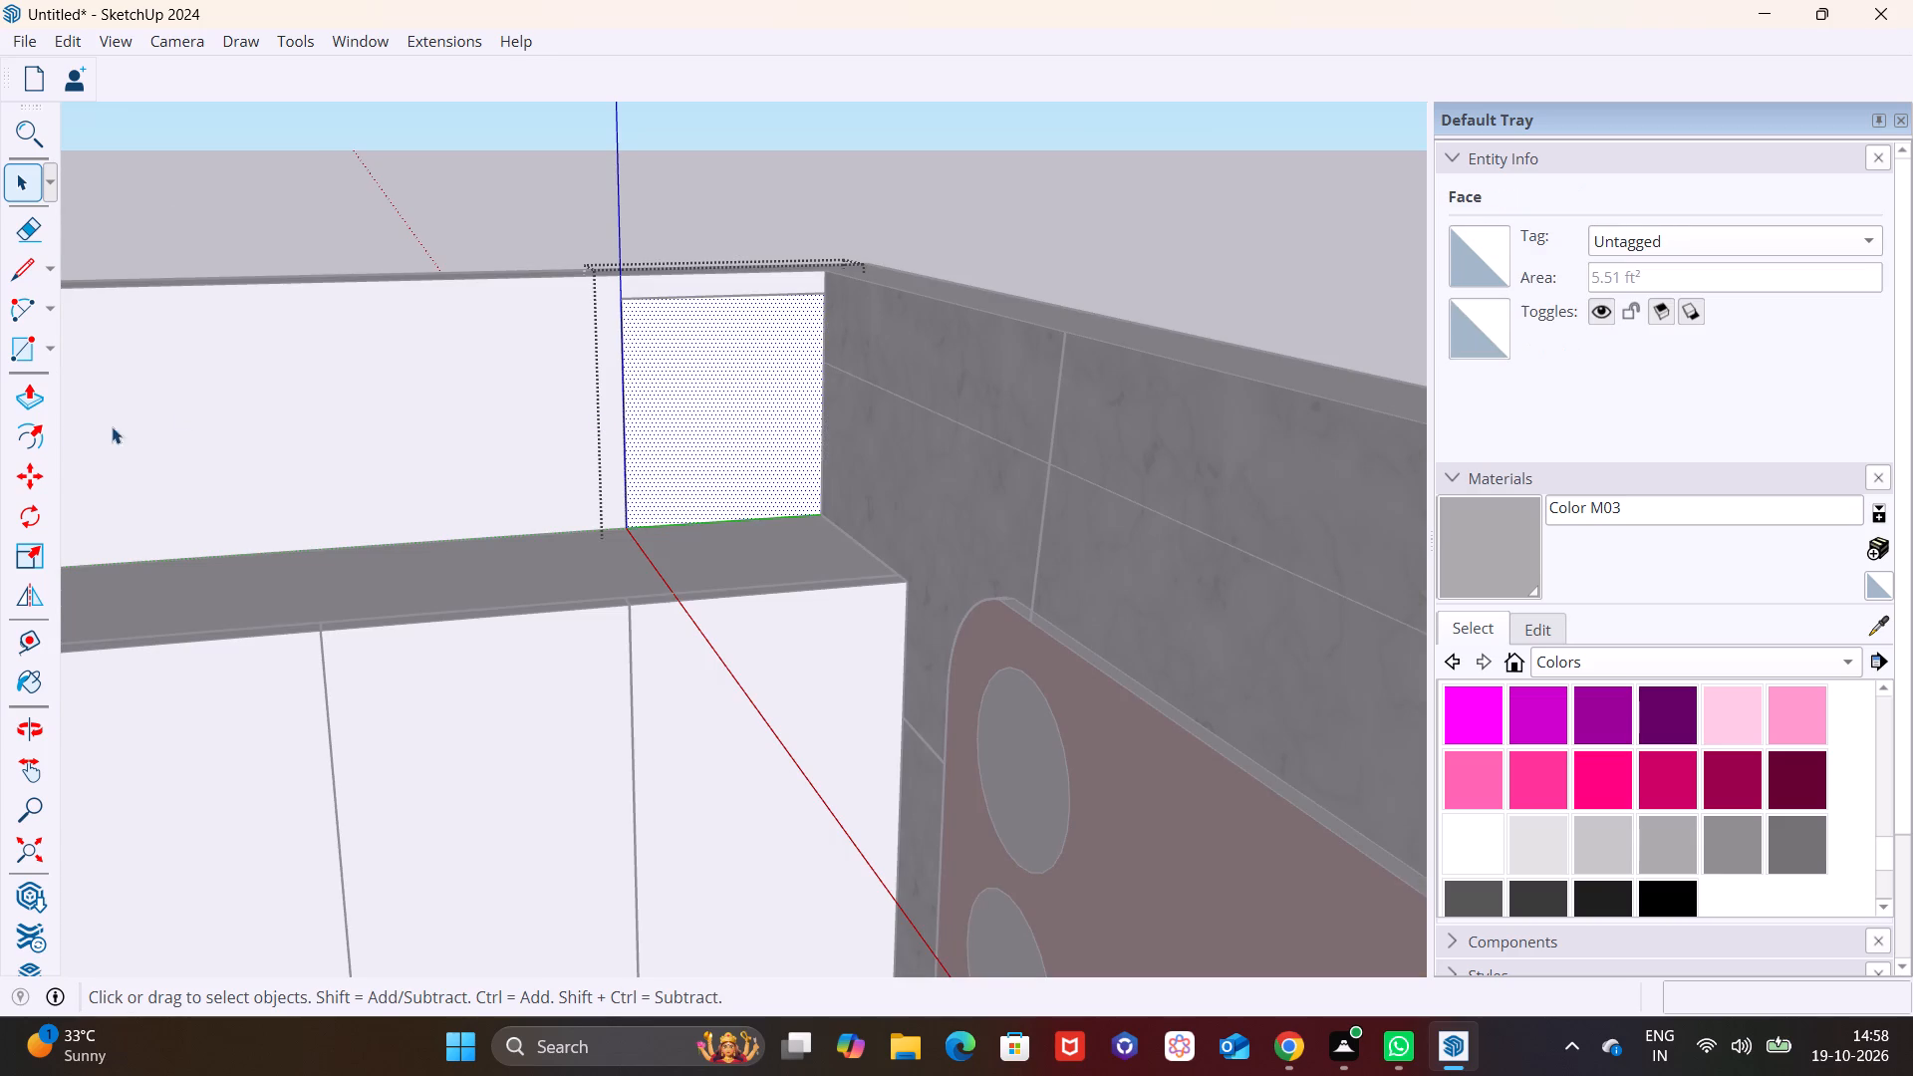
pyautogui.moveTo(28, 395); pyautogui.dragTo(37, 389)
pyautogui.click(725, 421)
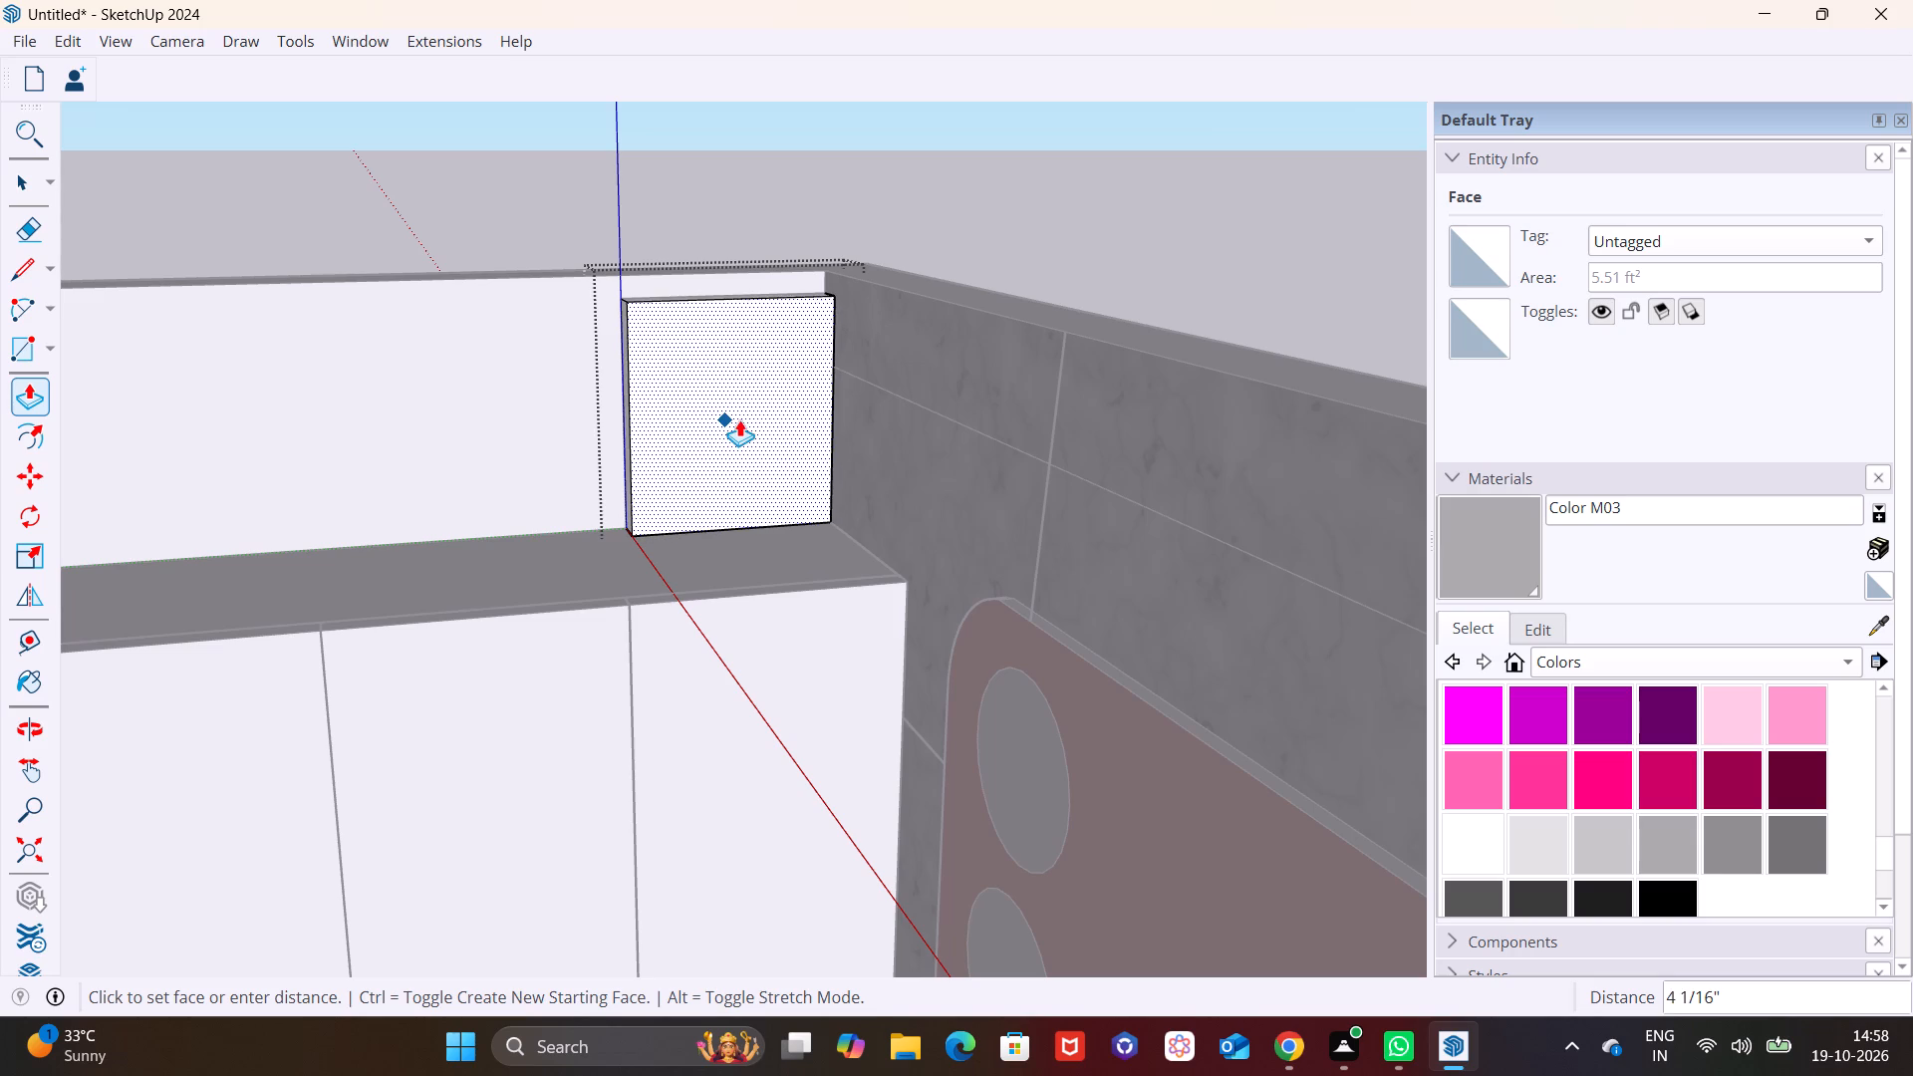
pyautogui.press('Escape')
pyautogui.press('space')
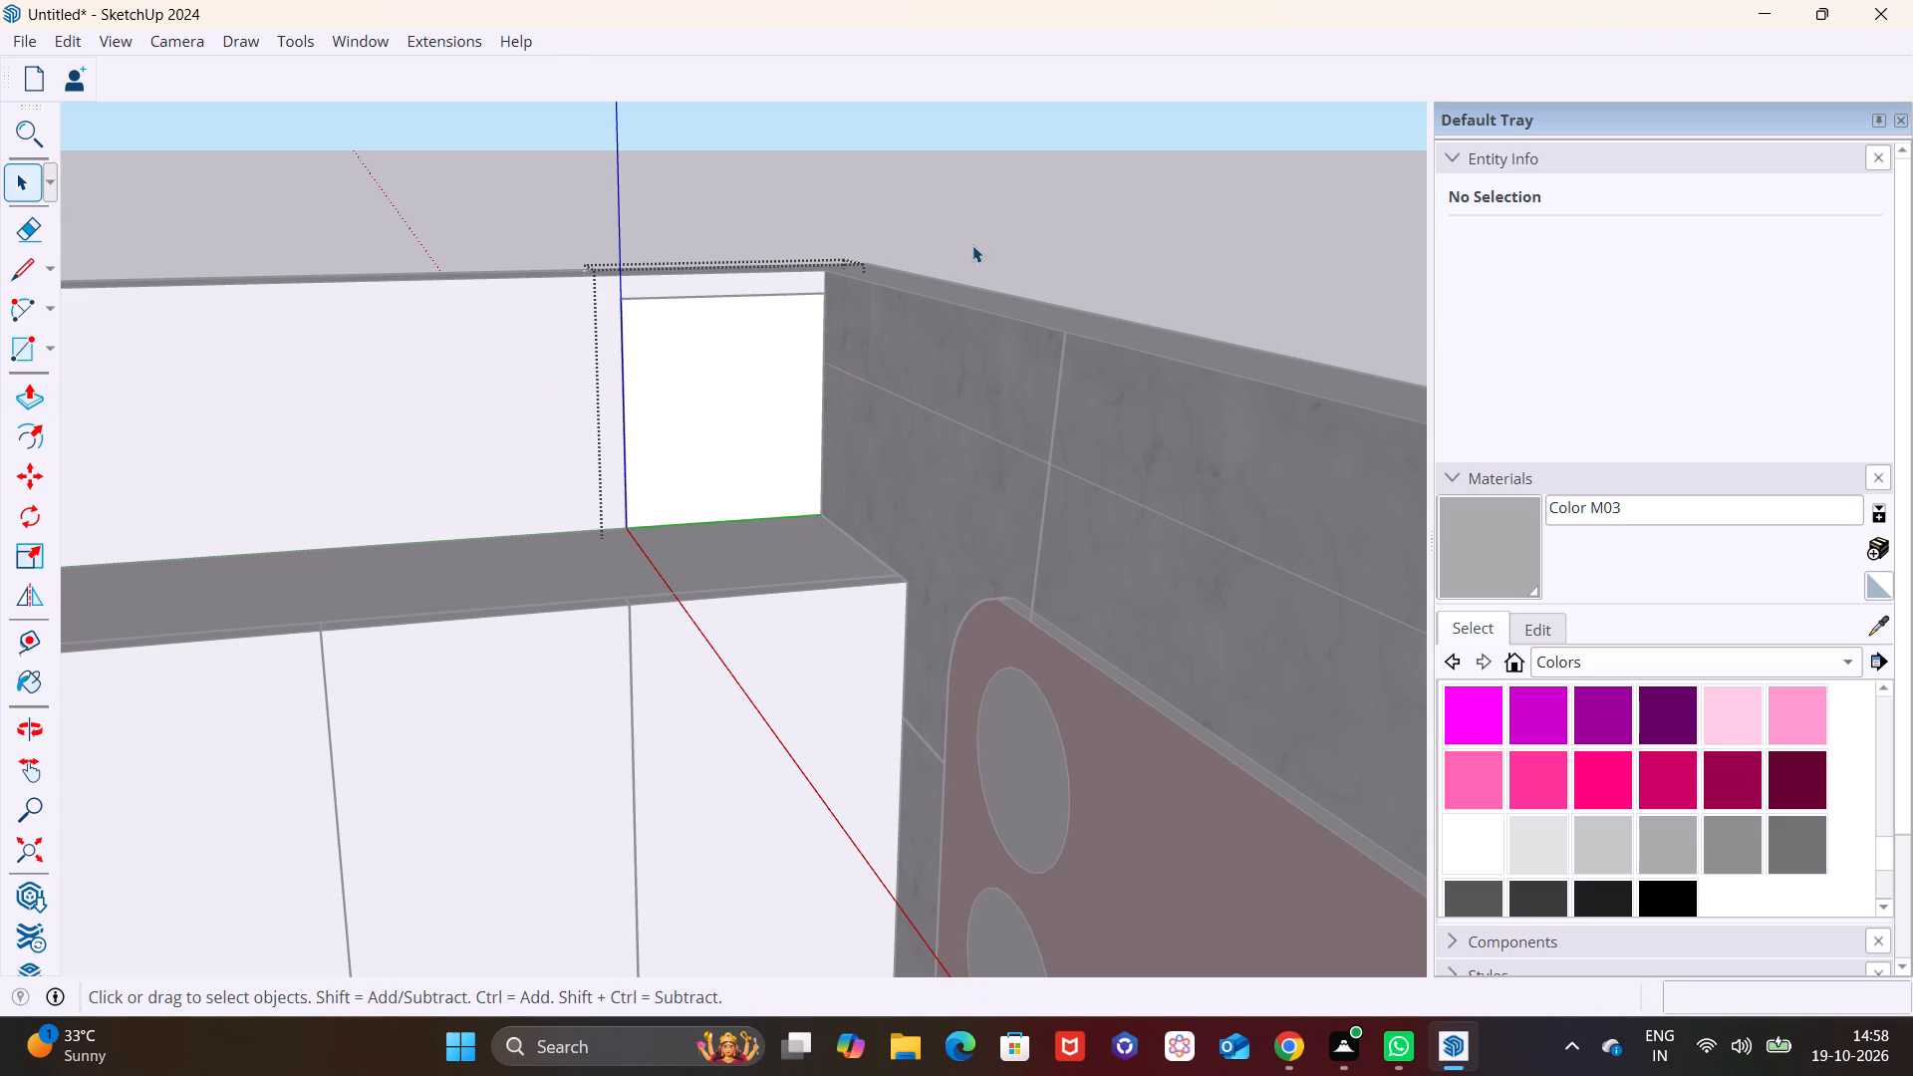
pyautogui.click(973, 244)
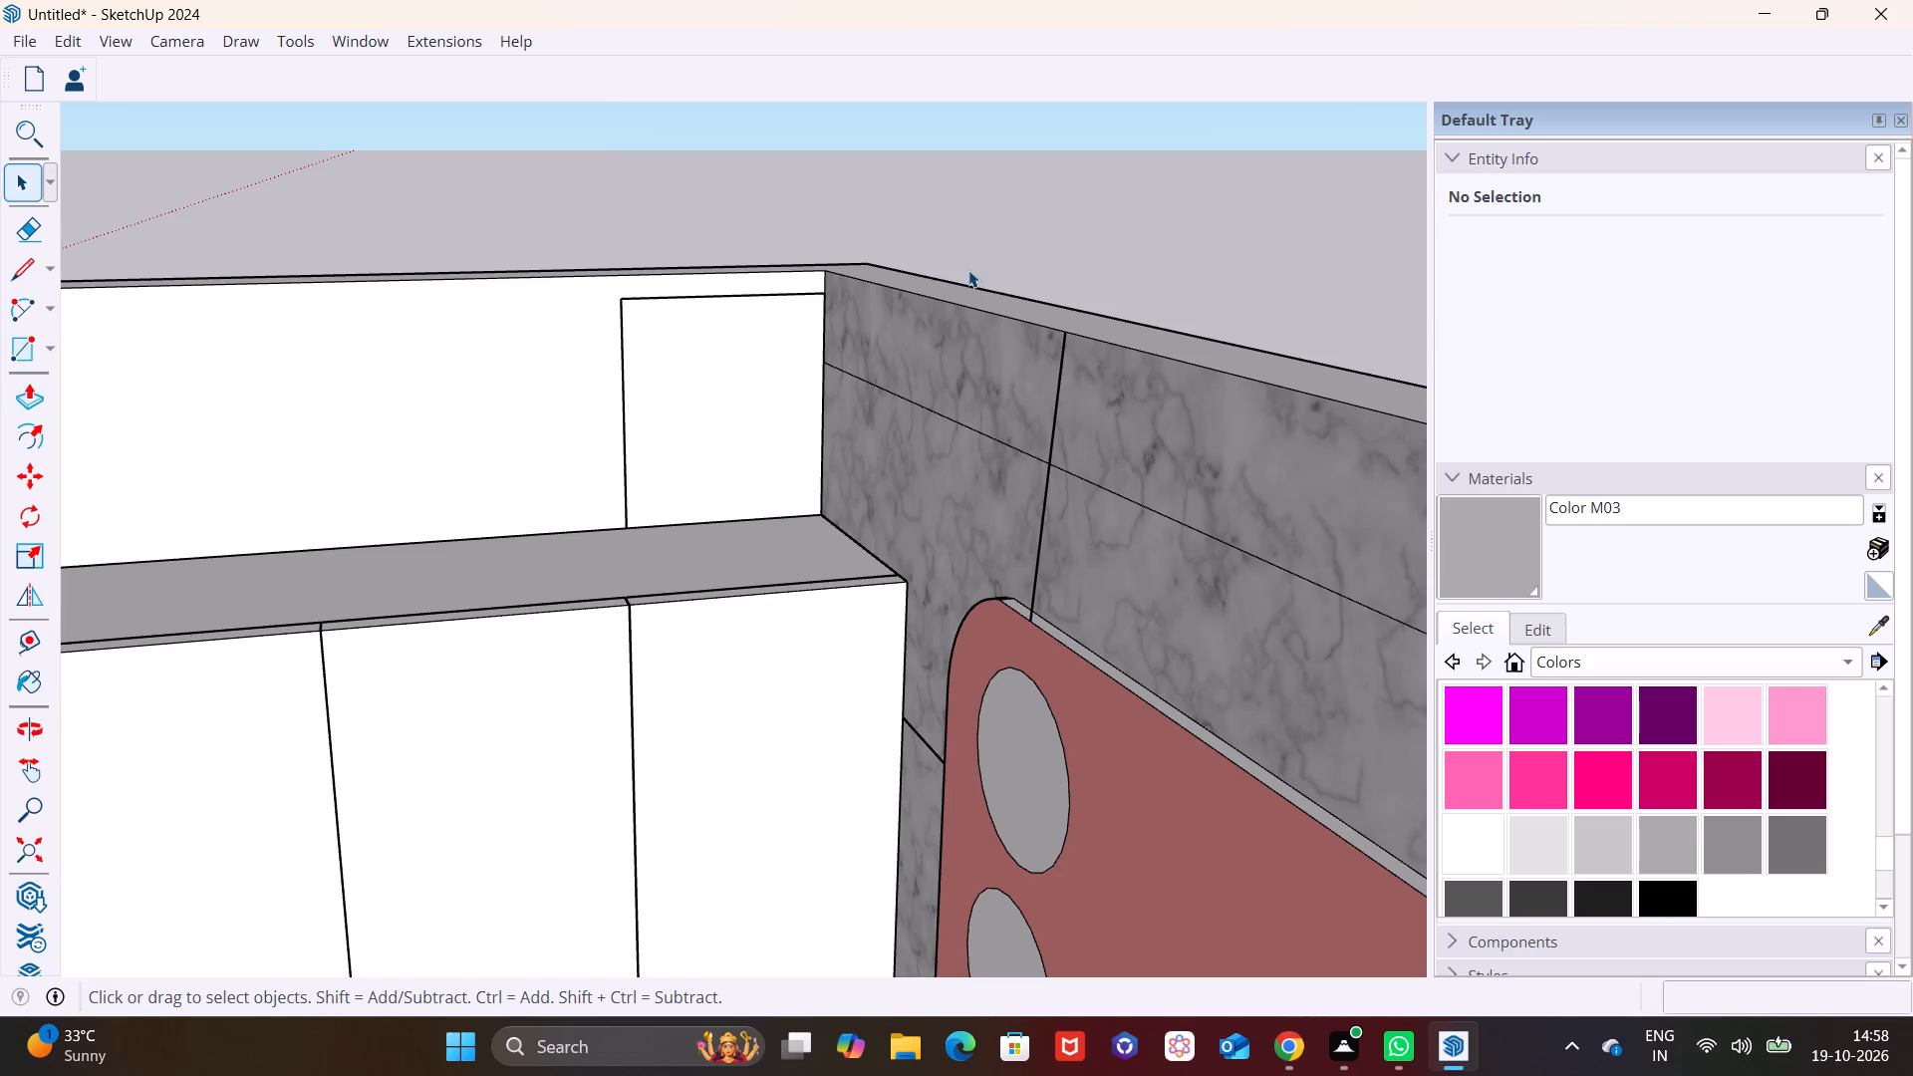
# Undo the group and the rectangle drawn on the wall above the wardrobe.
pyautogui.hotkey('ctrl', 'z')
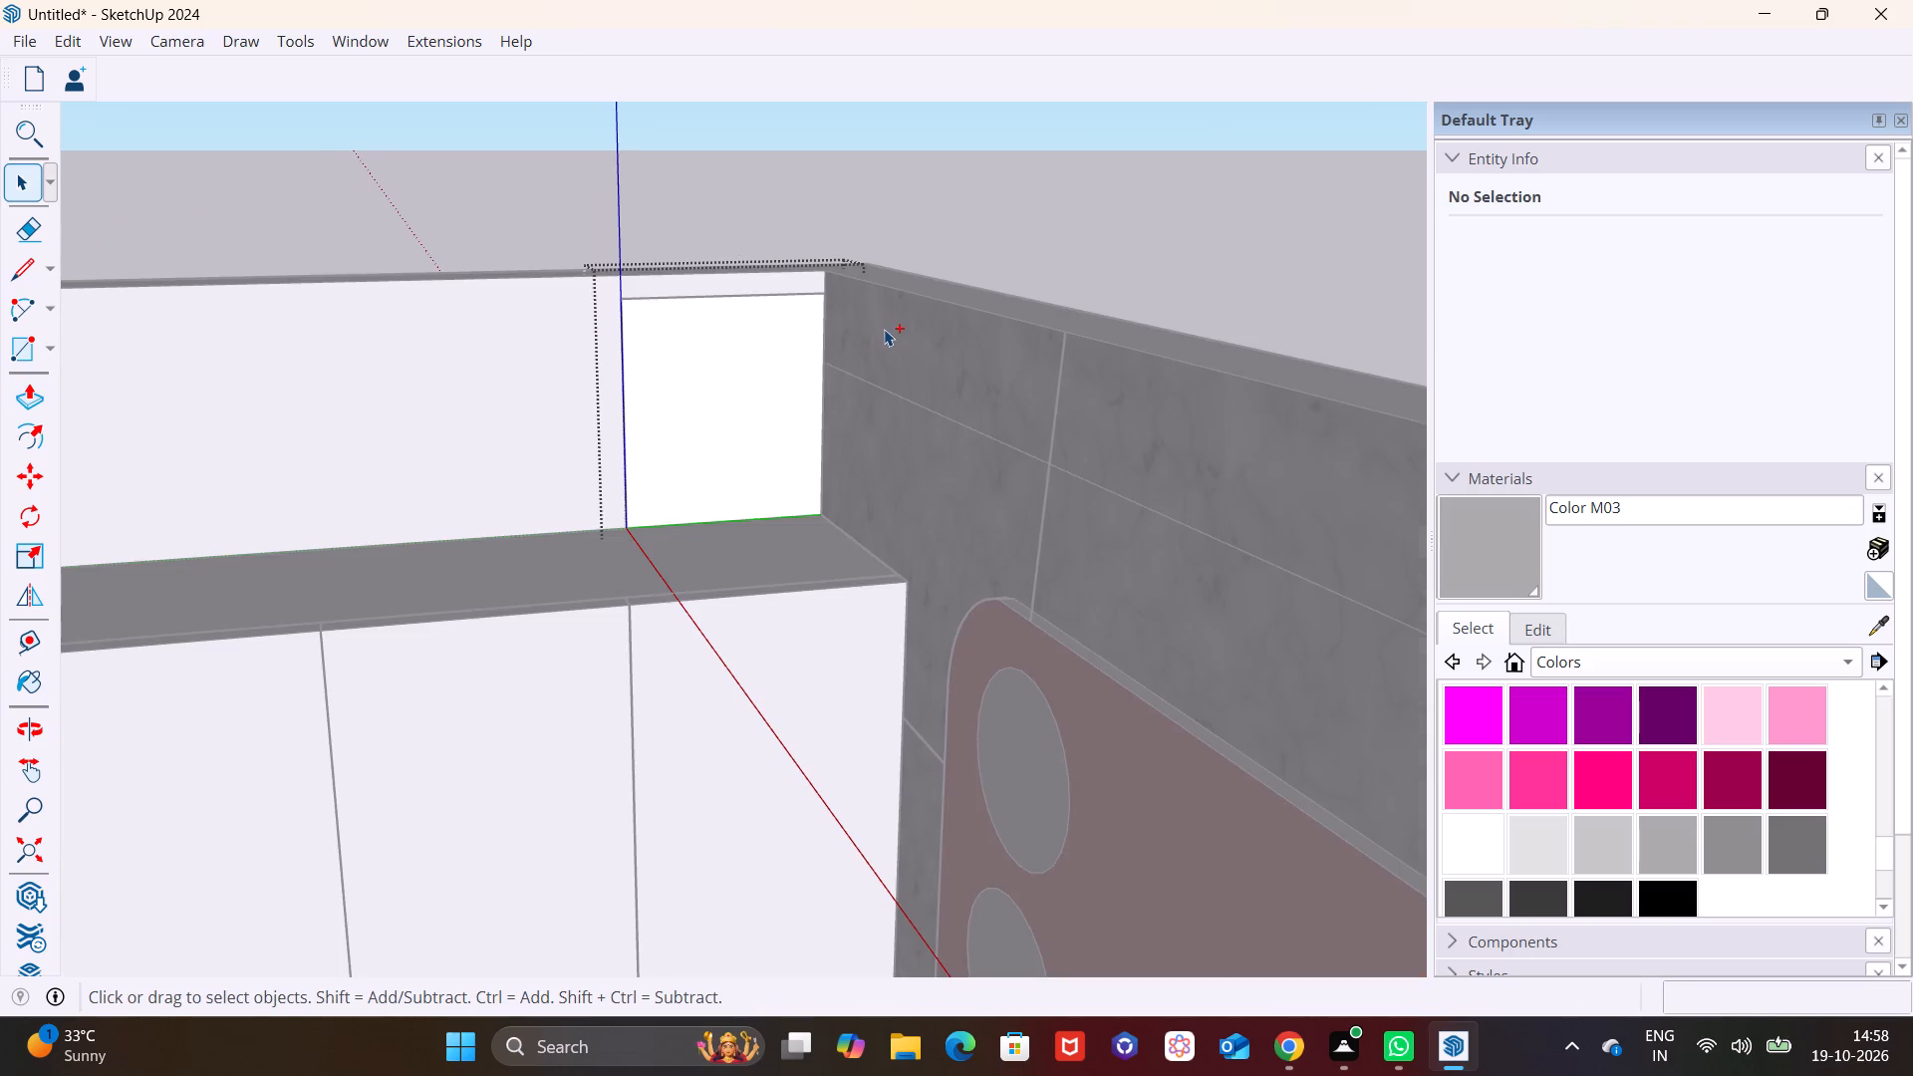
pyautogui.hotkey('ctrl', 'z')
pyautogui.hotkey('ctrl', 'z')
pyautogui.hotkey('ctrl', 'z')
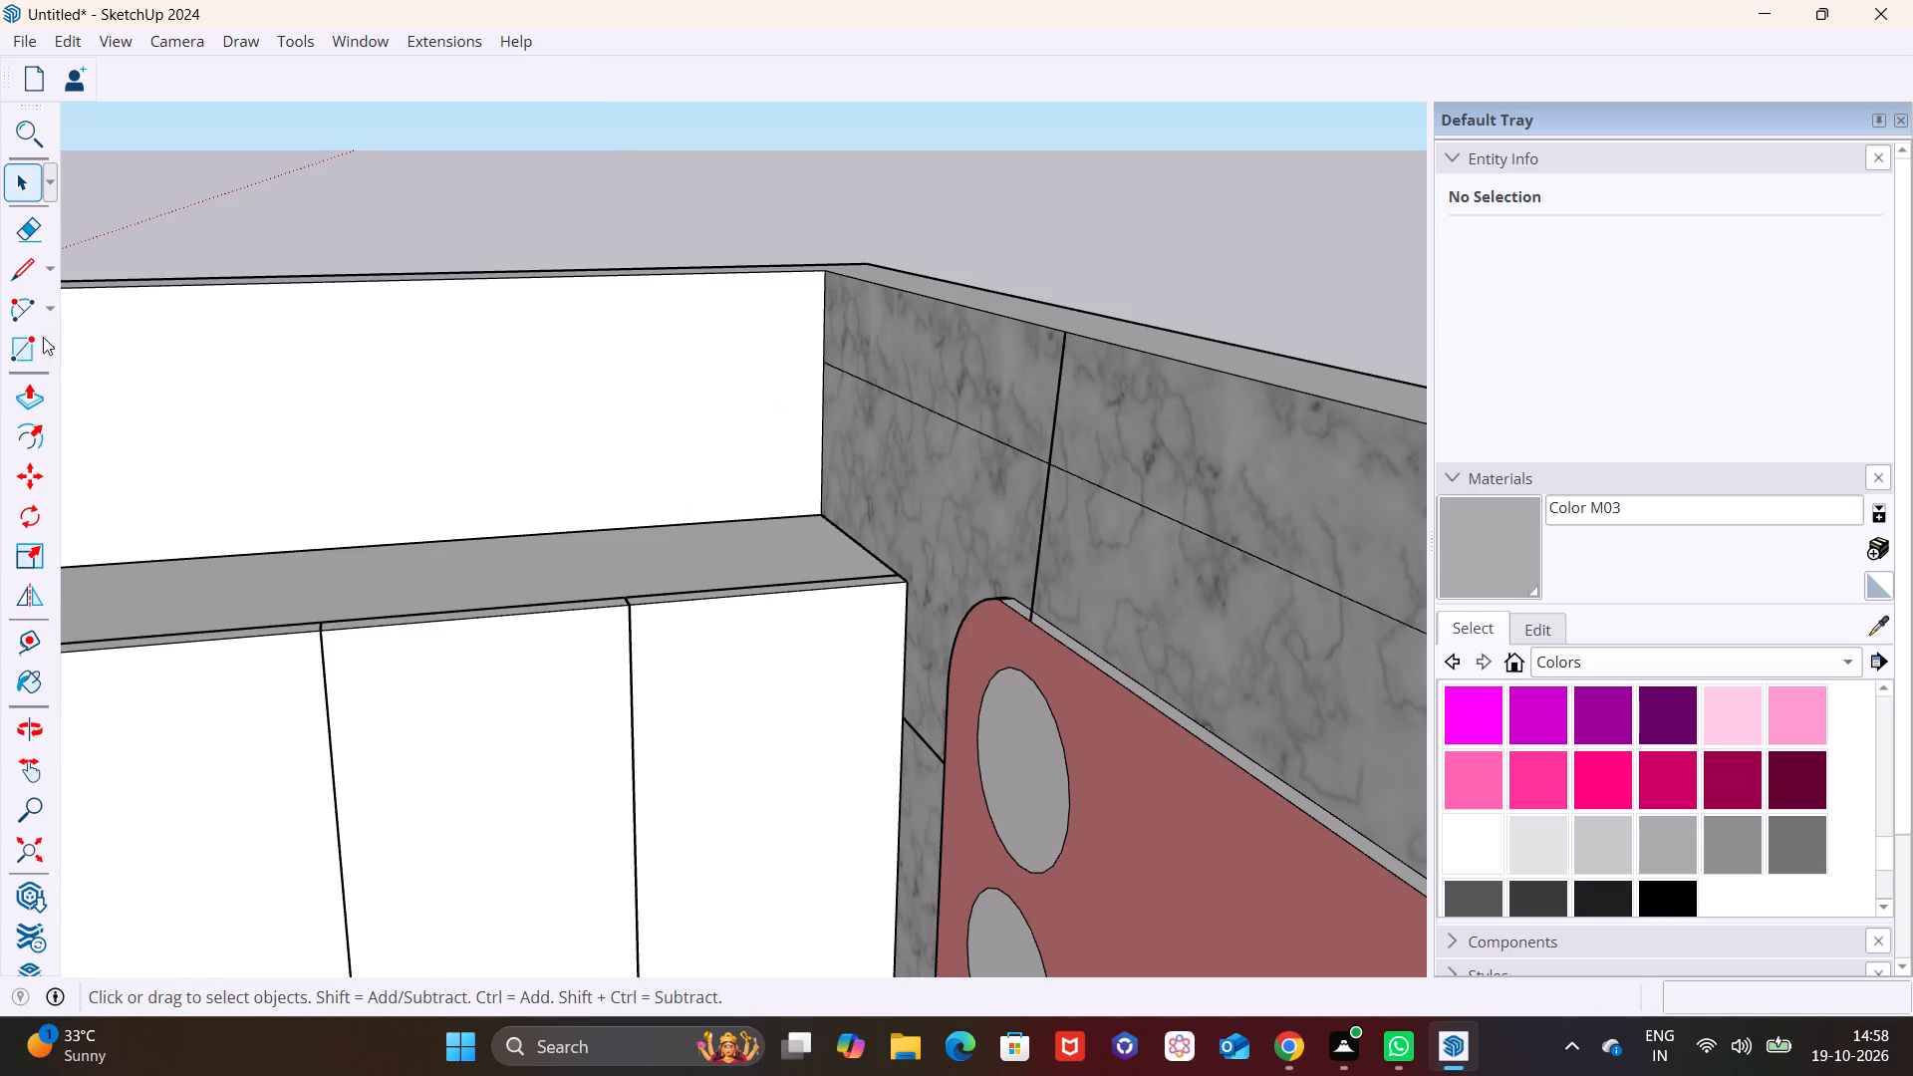
# Draw a rectangle about 2' 4 3/4" by 2' 8 1/8" on the wardrobe's top, from the wall corner to the first door joint.
pyautogui.click(44, 339)
pyautogui.click(59, 392)
pyautogui.moveTo(935, 517); pyautogui.dragTo(925, 527, button='middle')
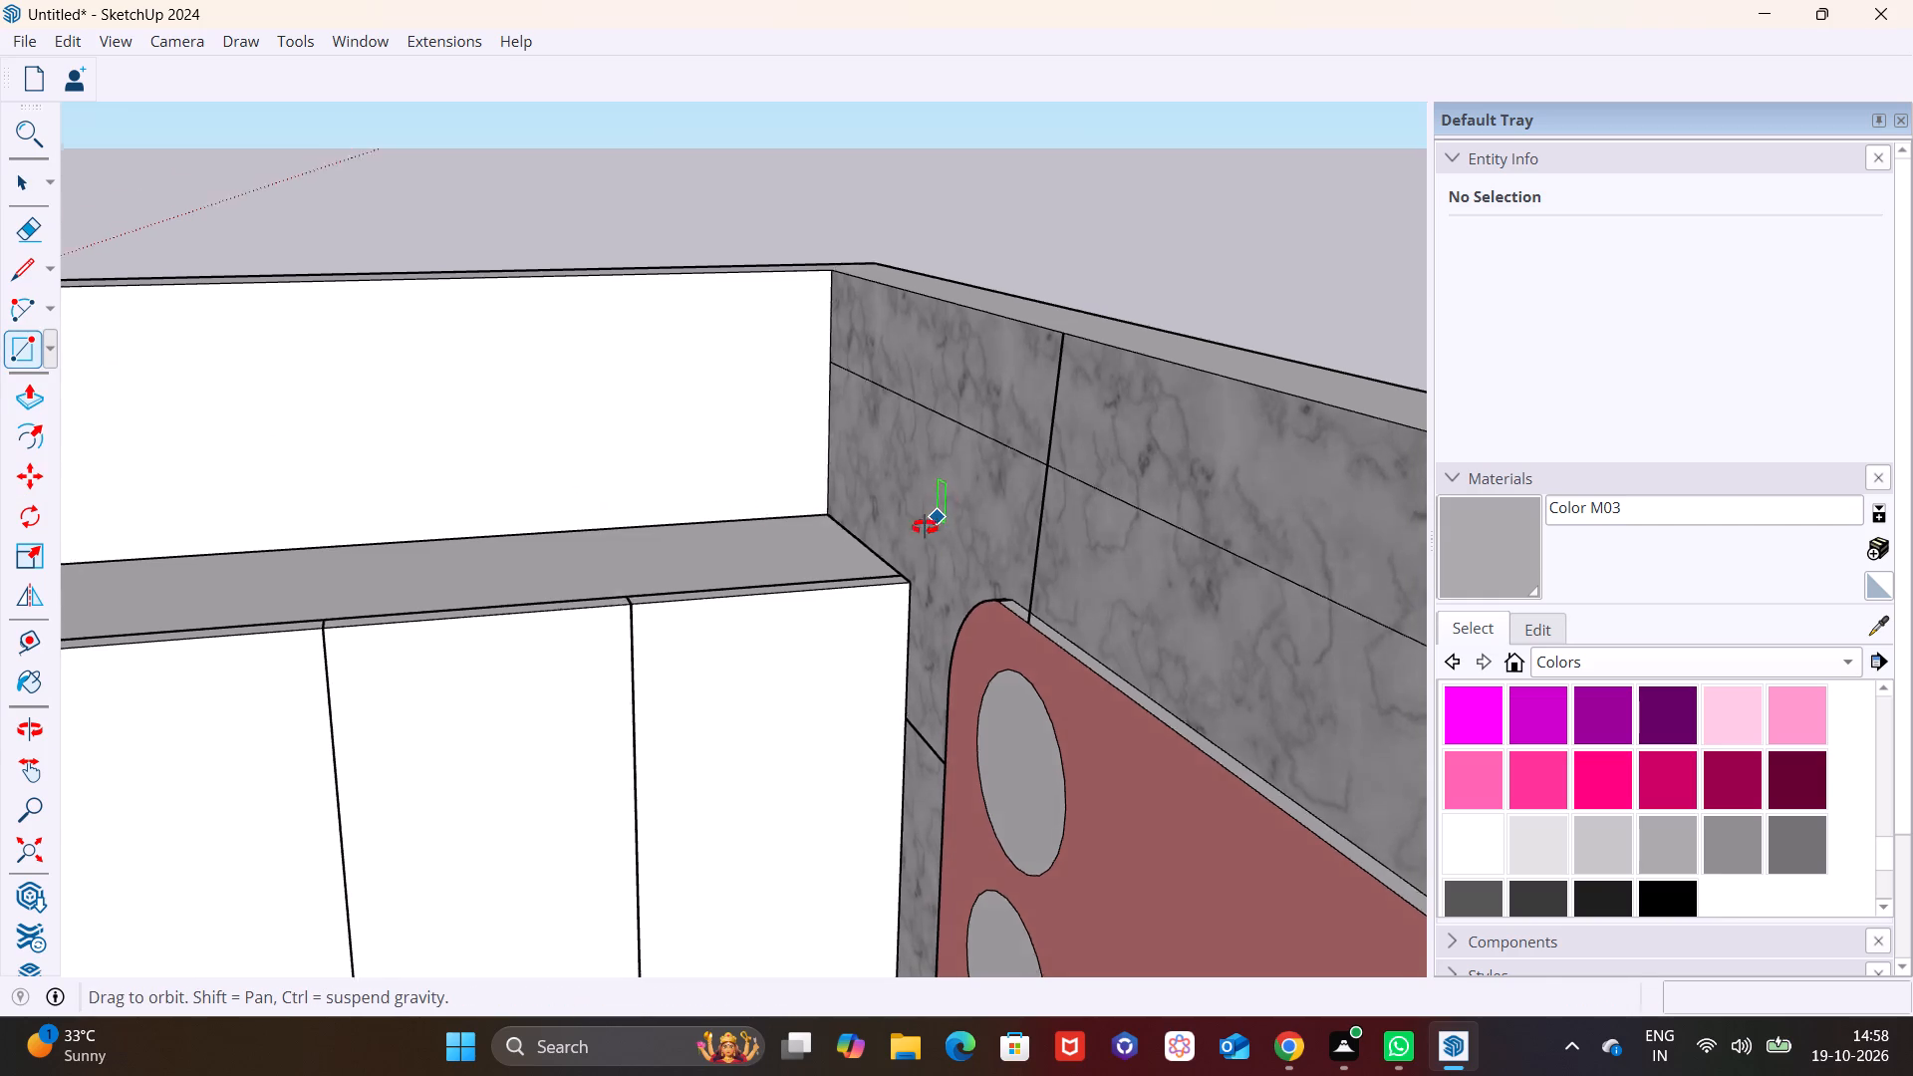
pyautogui.moveTo(925, 527); pyautogui.dragTo(948, 688, button='middle')
pyautogui.scroll(3, 761, 405)
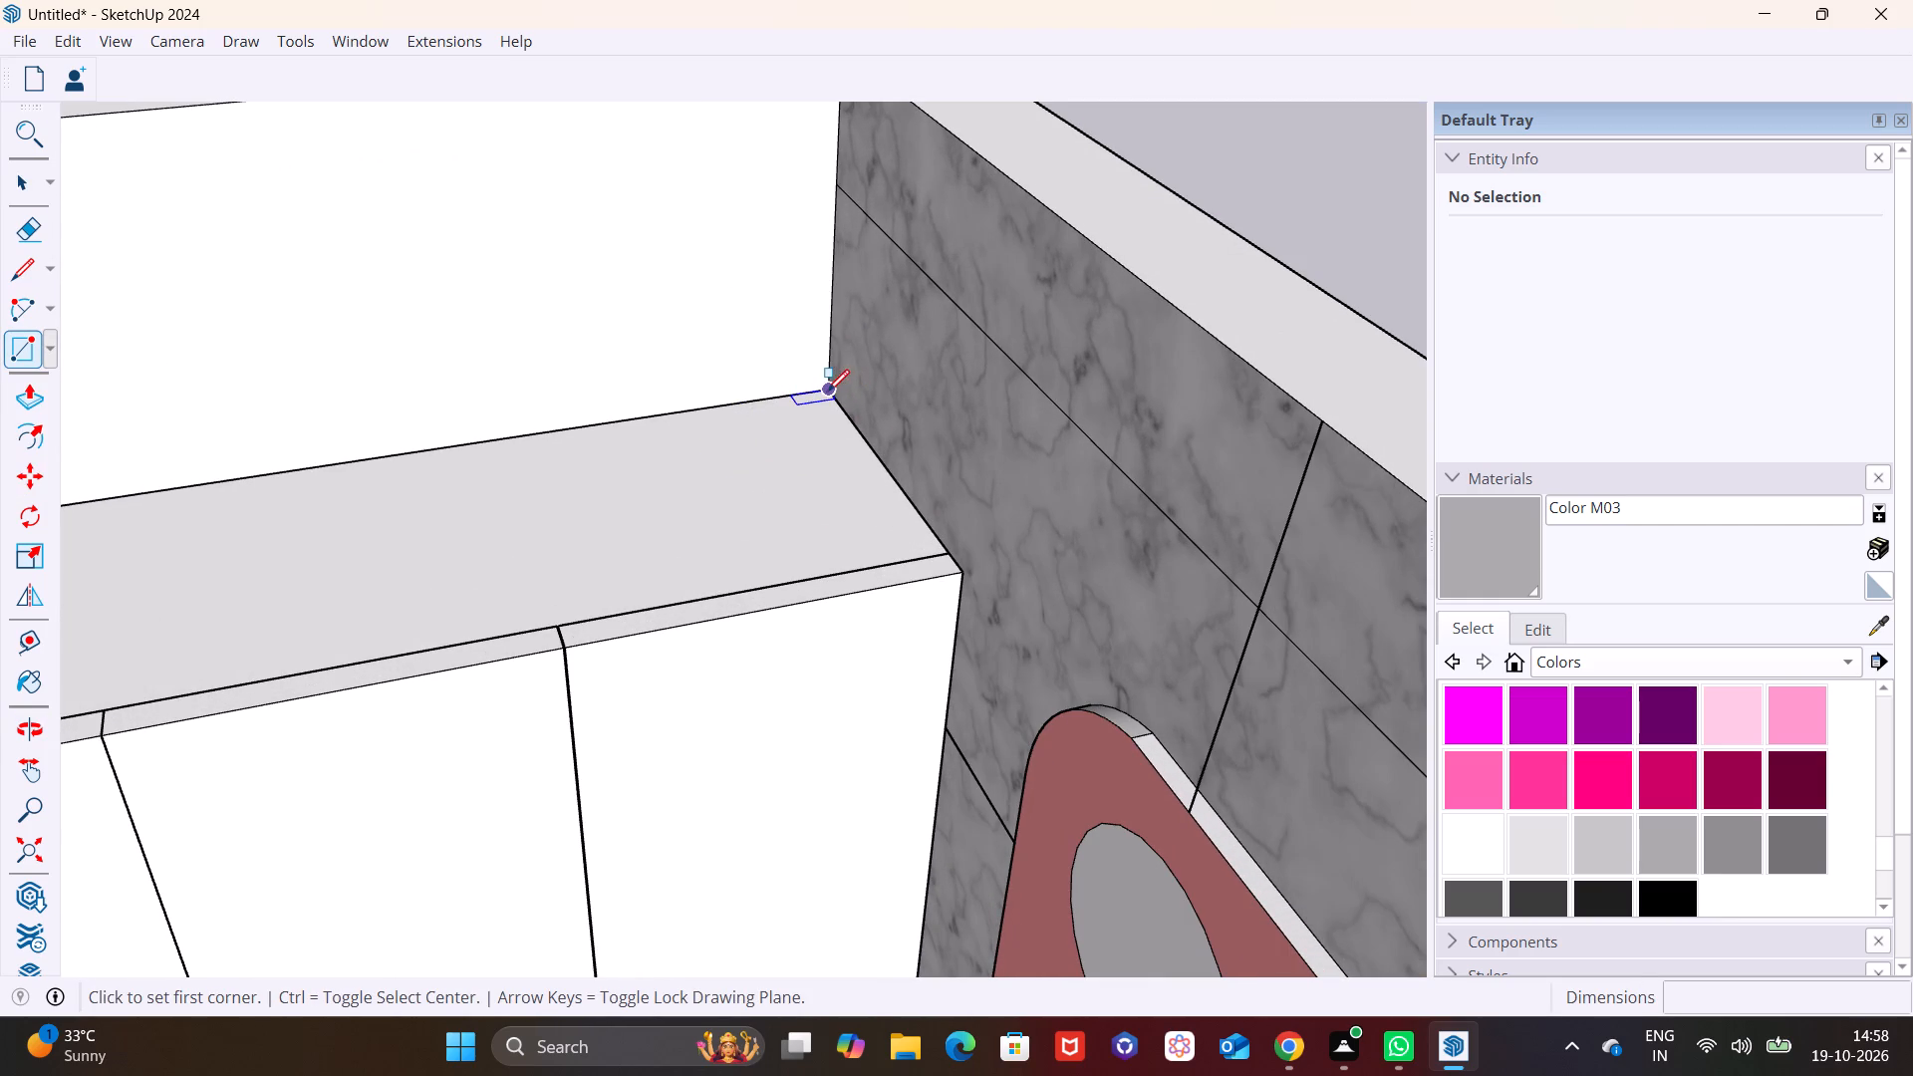
pyautogui.click(827, 392)
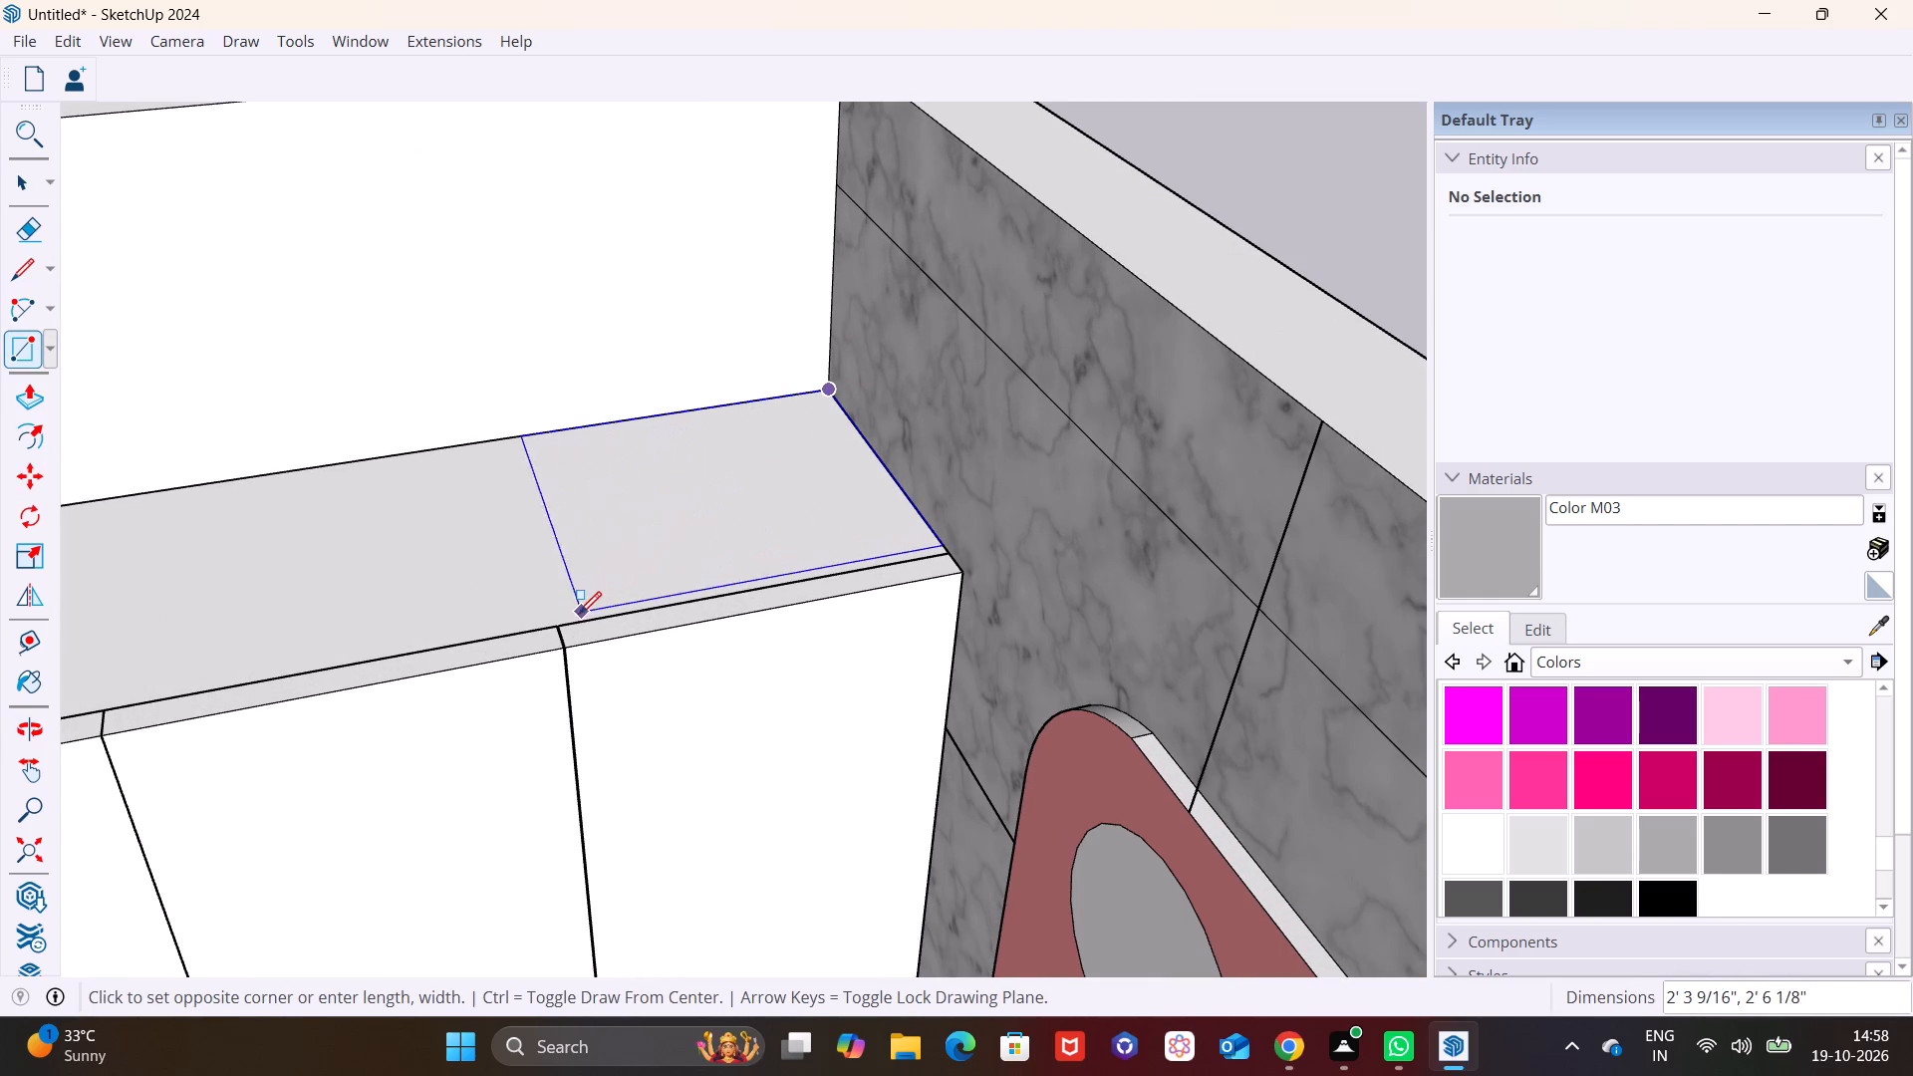
pyautogui.click(566, 617)
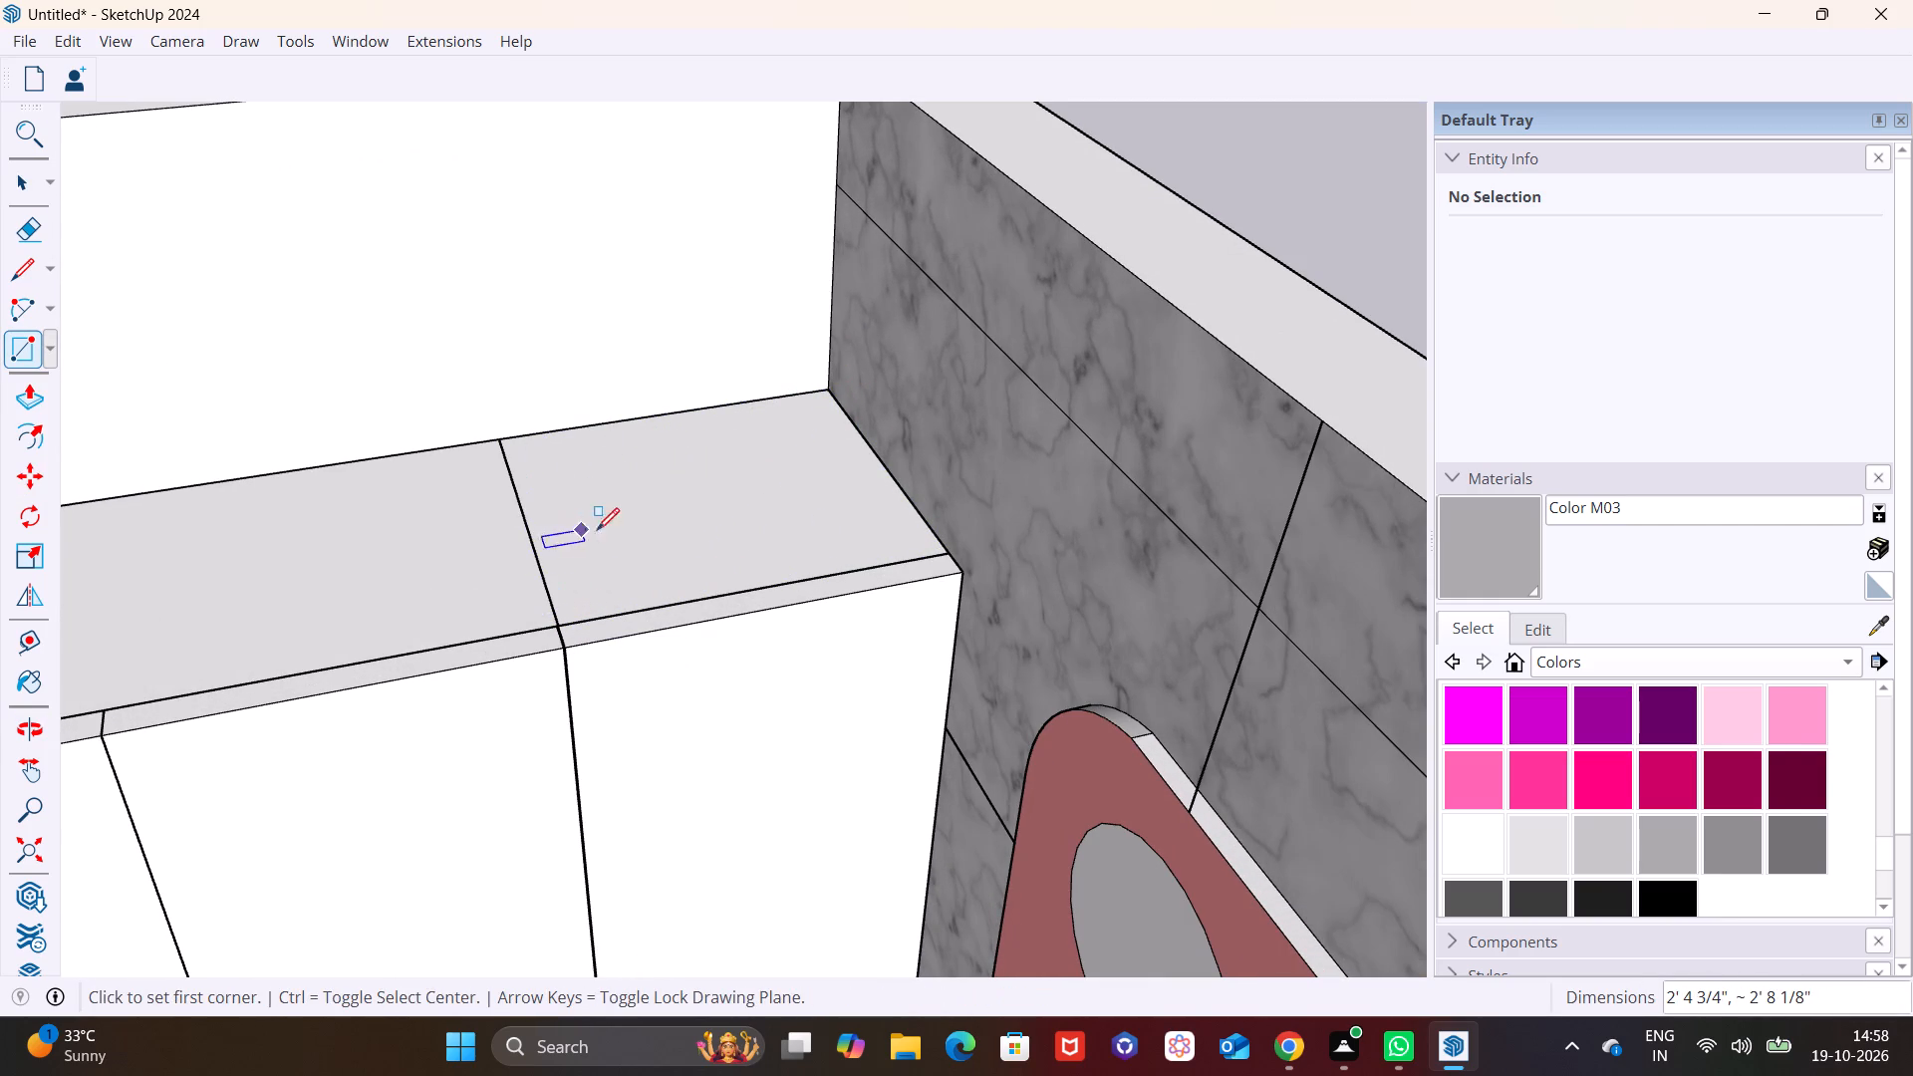
# Make a group from the face and edges of the rectangle on the wardrobe's top.
pyautogui.press('space')
pyautogui.click(624, 536)
pyautogui.click(628, 546)
pyautogui.doubleClick(625, 541)
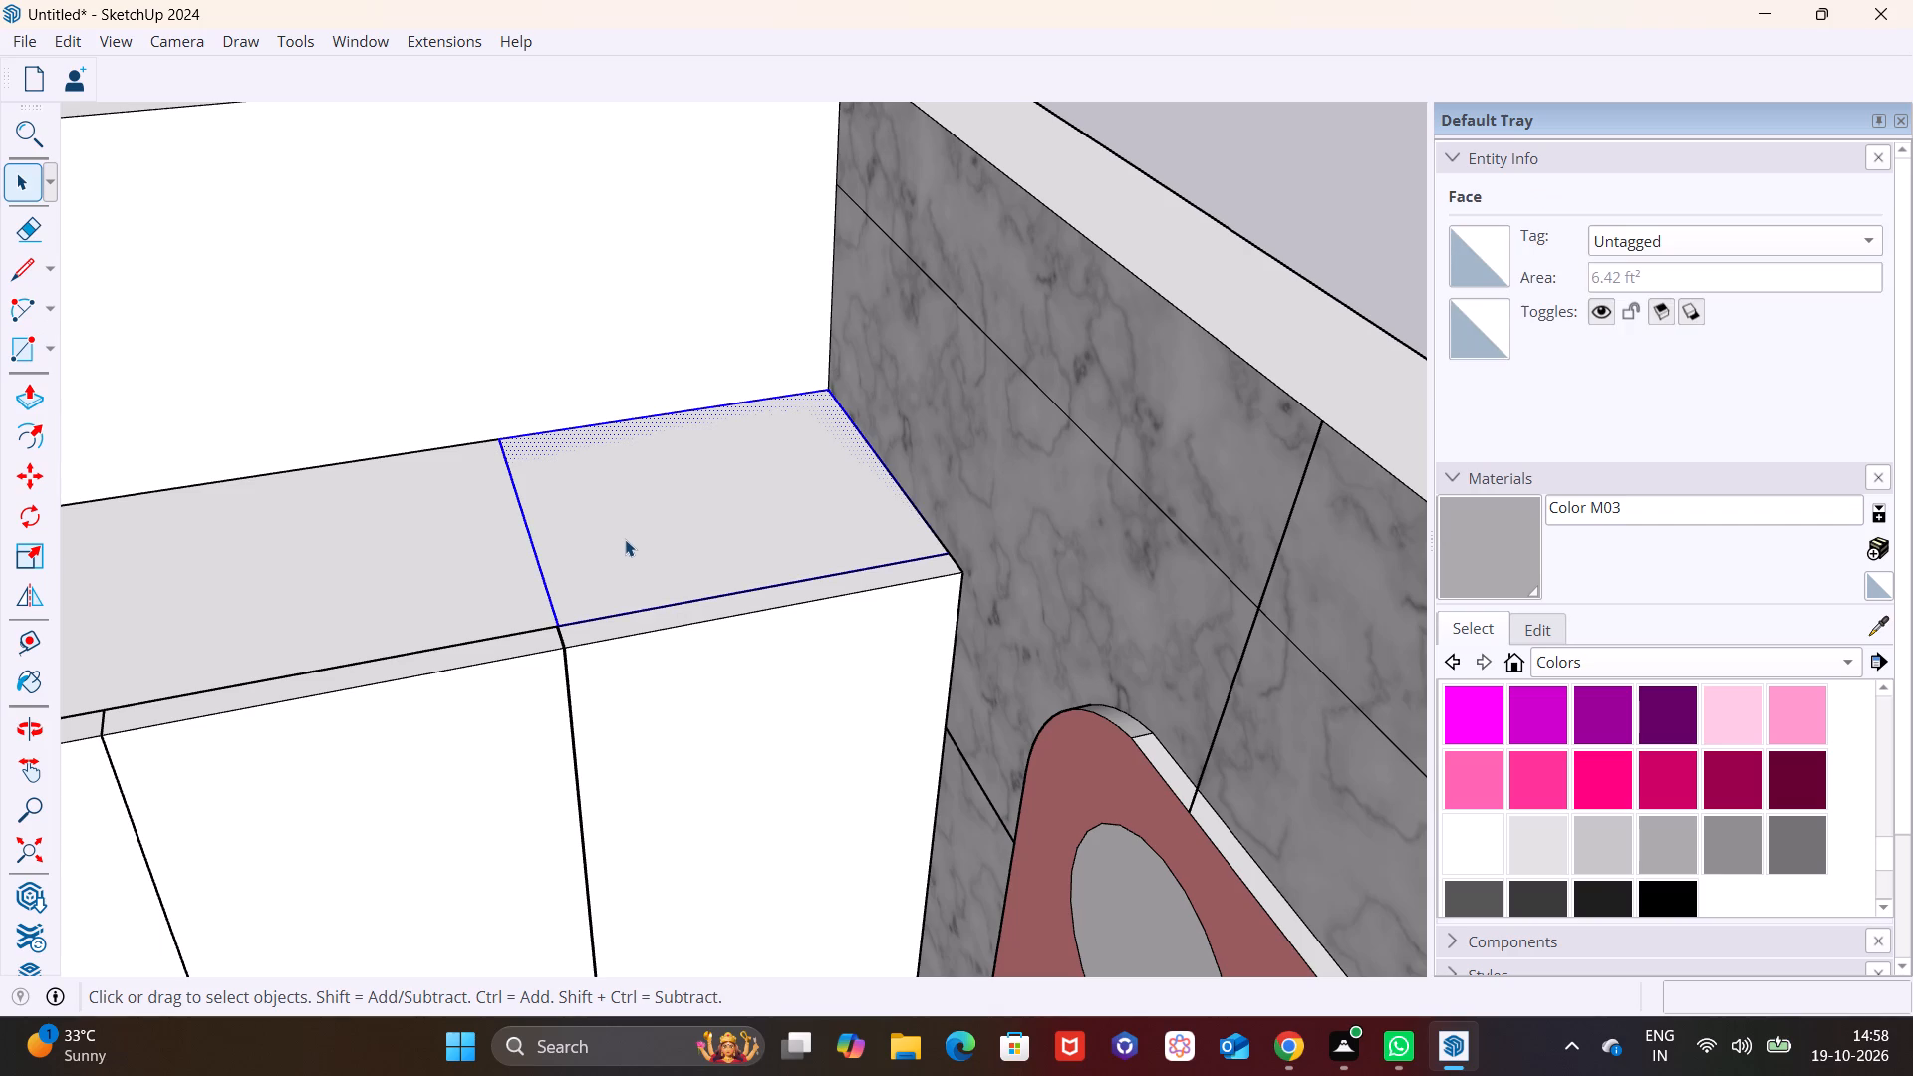
pyautogui.rightClick(625, 539)
pyautogui.moveTo(746, 782); pyautogui.dragTo(746, 761)
pyautogui.click(620, 540)
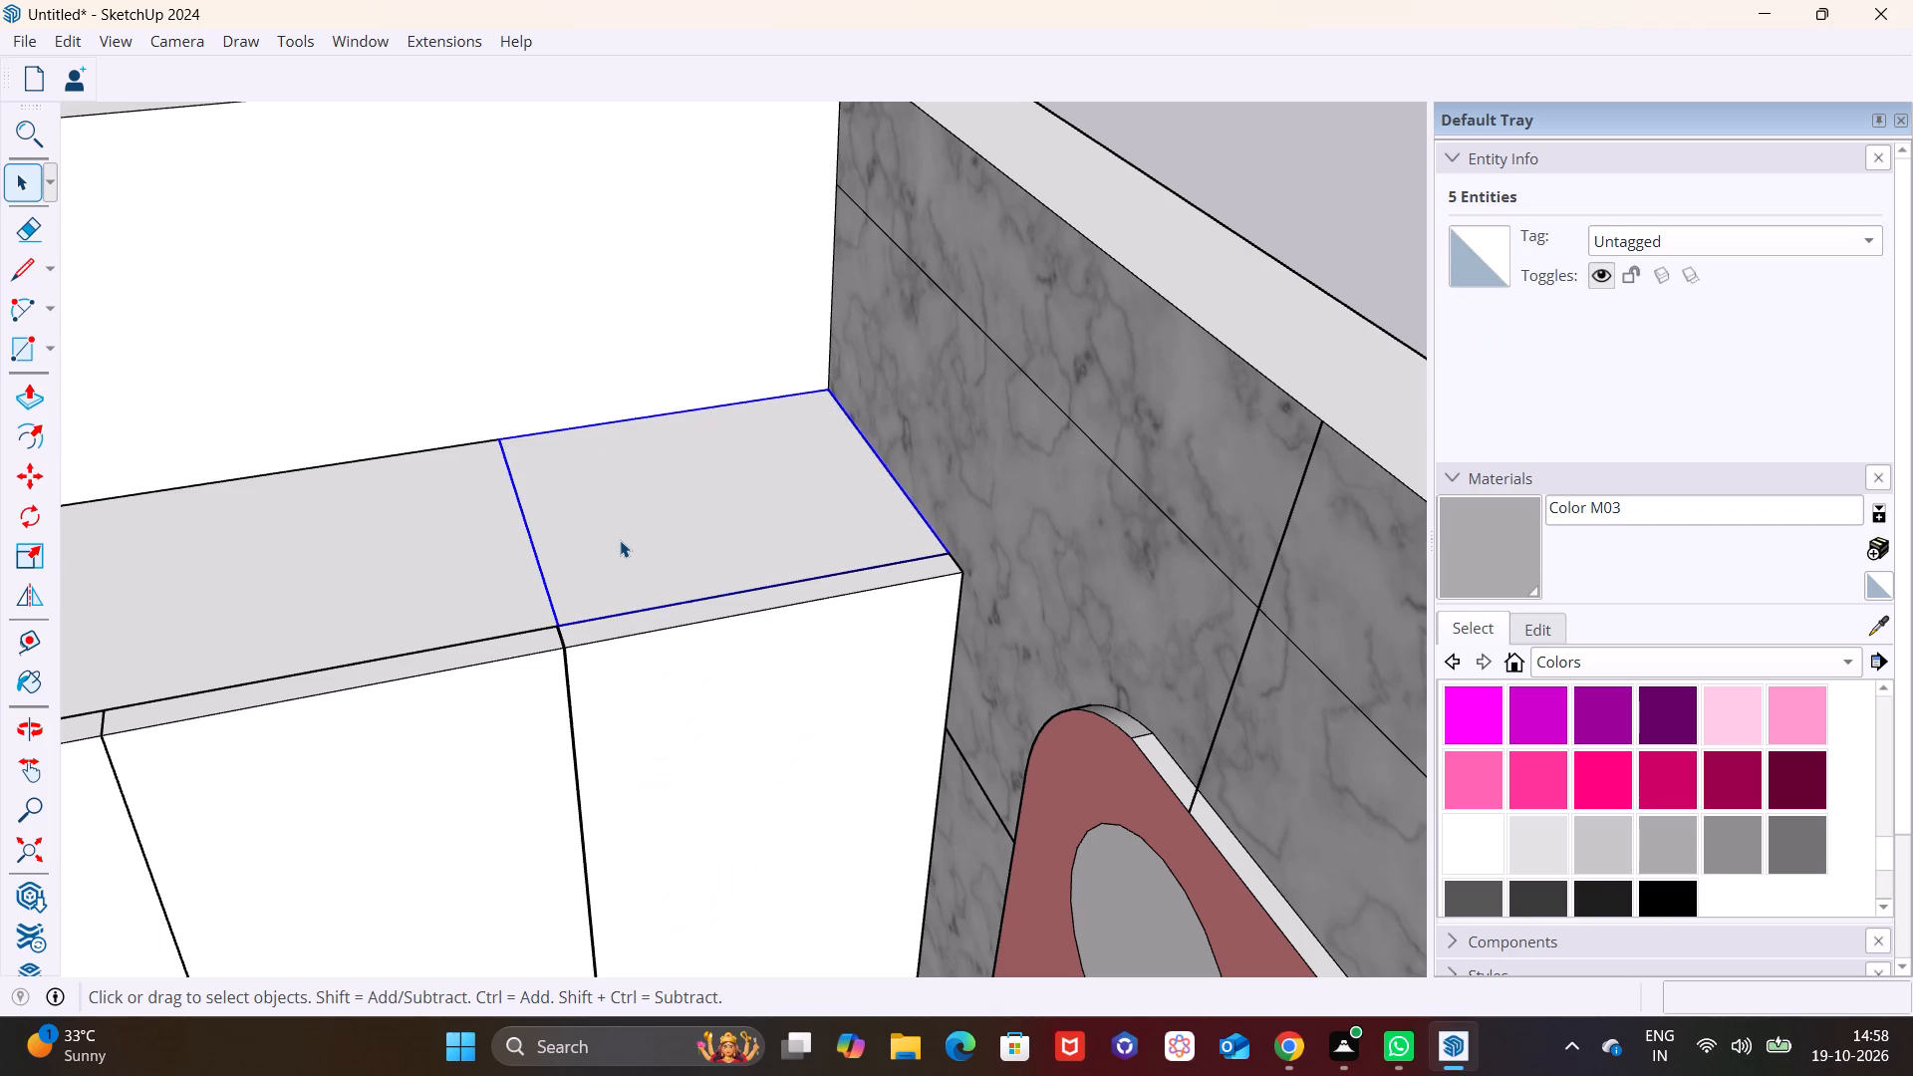
# Extrude the grouped rectangle on the wardrobe's top upward into a box that stays below the wall's top edge.
pyautogui.doubleClick(620, 540)
pyautogui.click(49, 402)
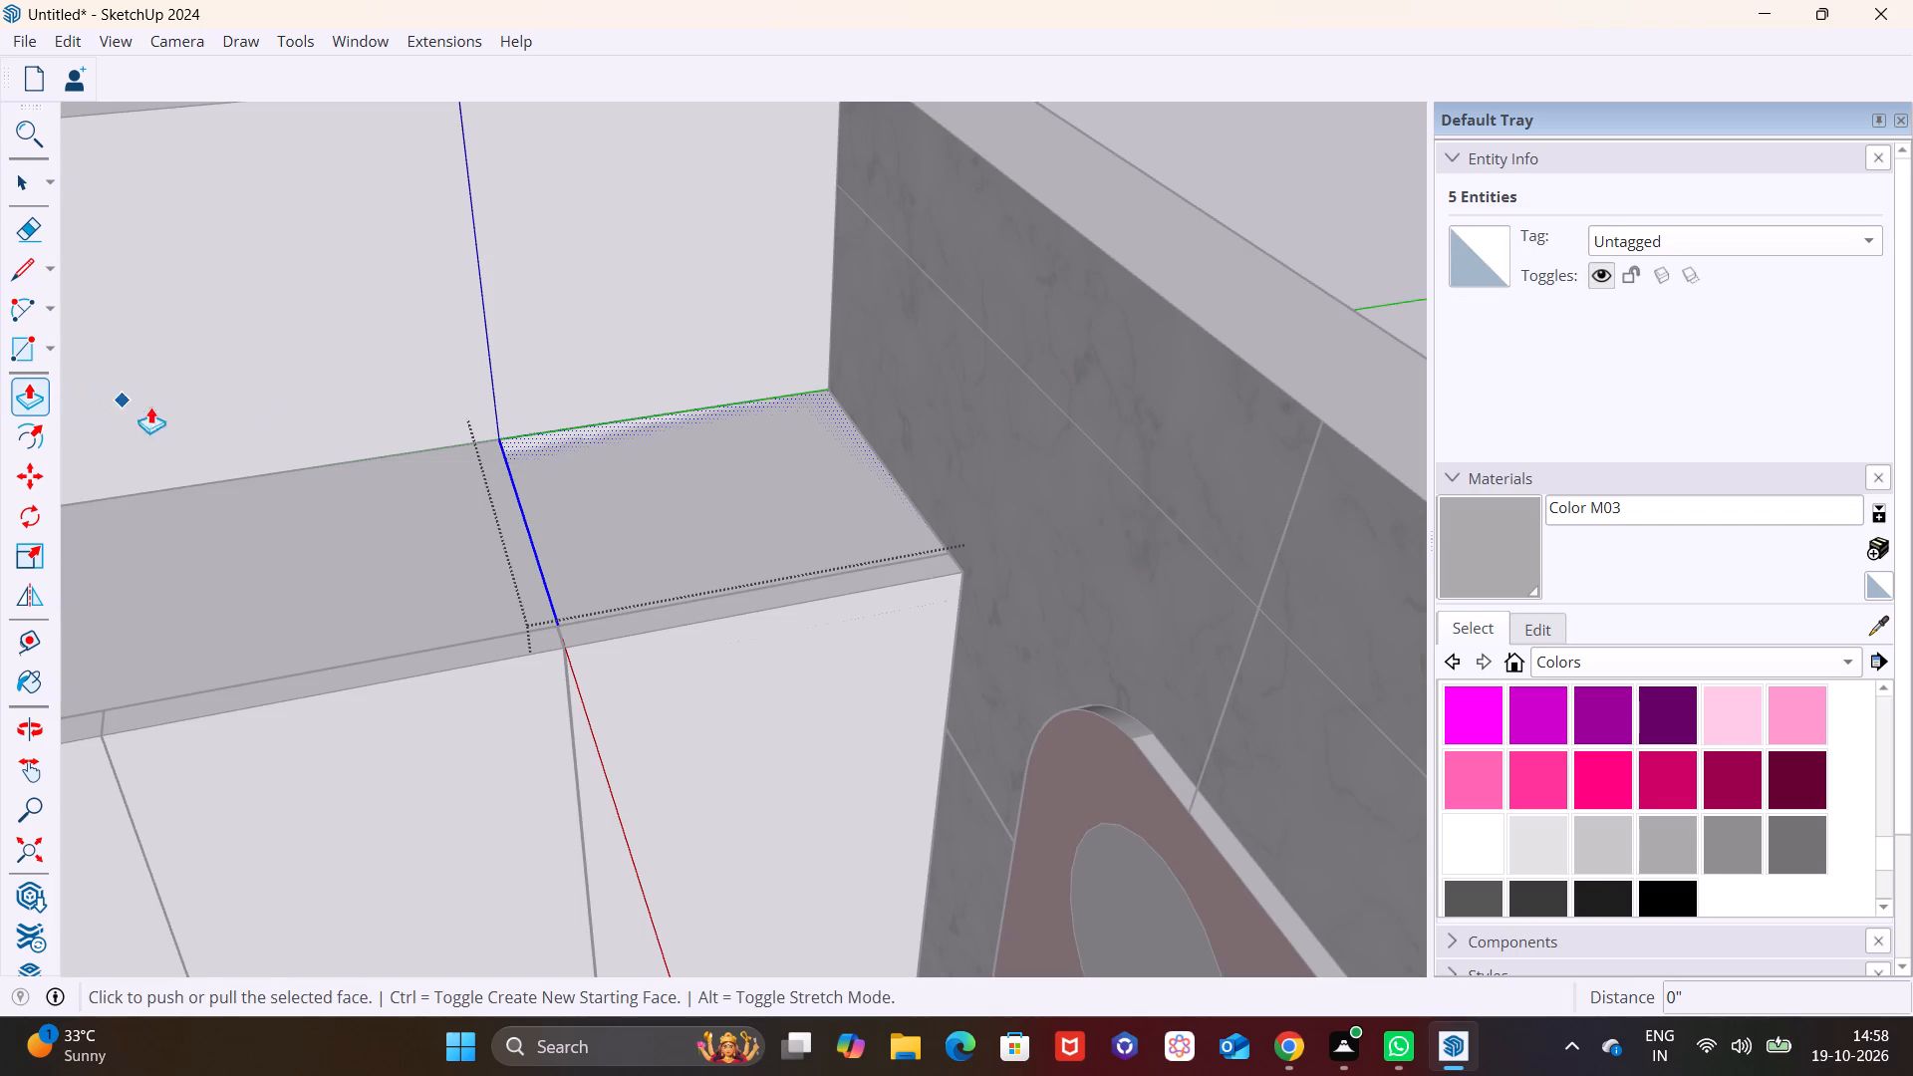
pyautogui.click(672, 522)
pyautogui.scroll(-3, 654, 438)
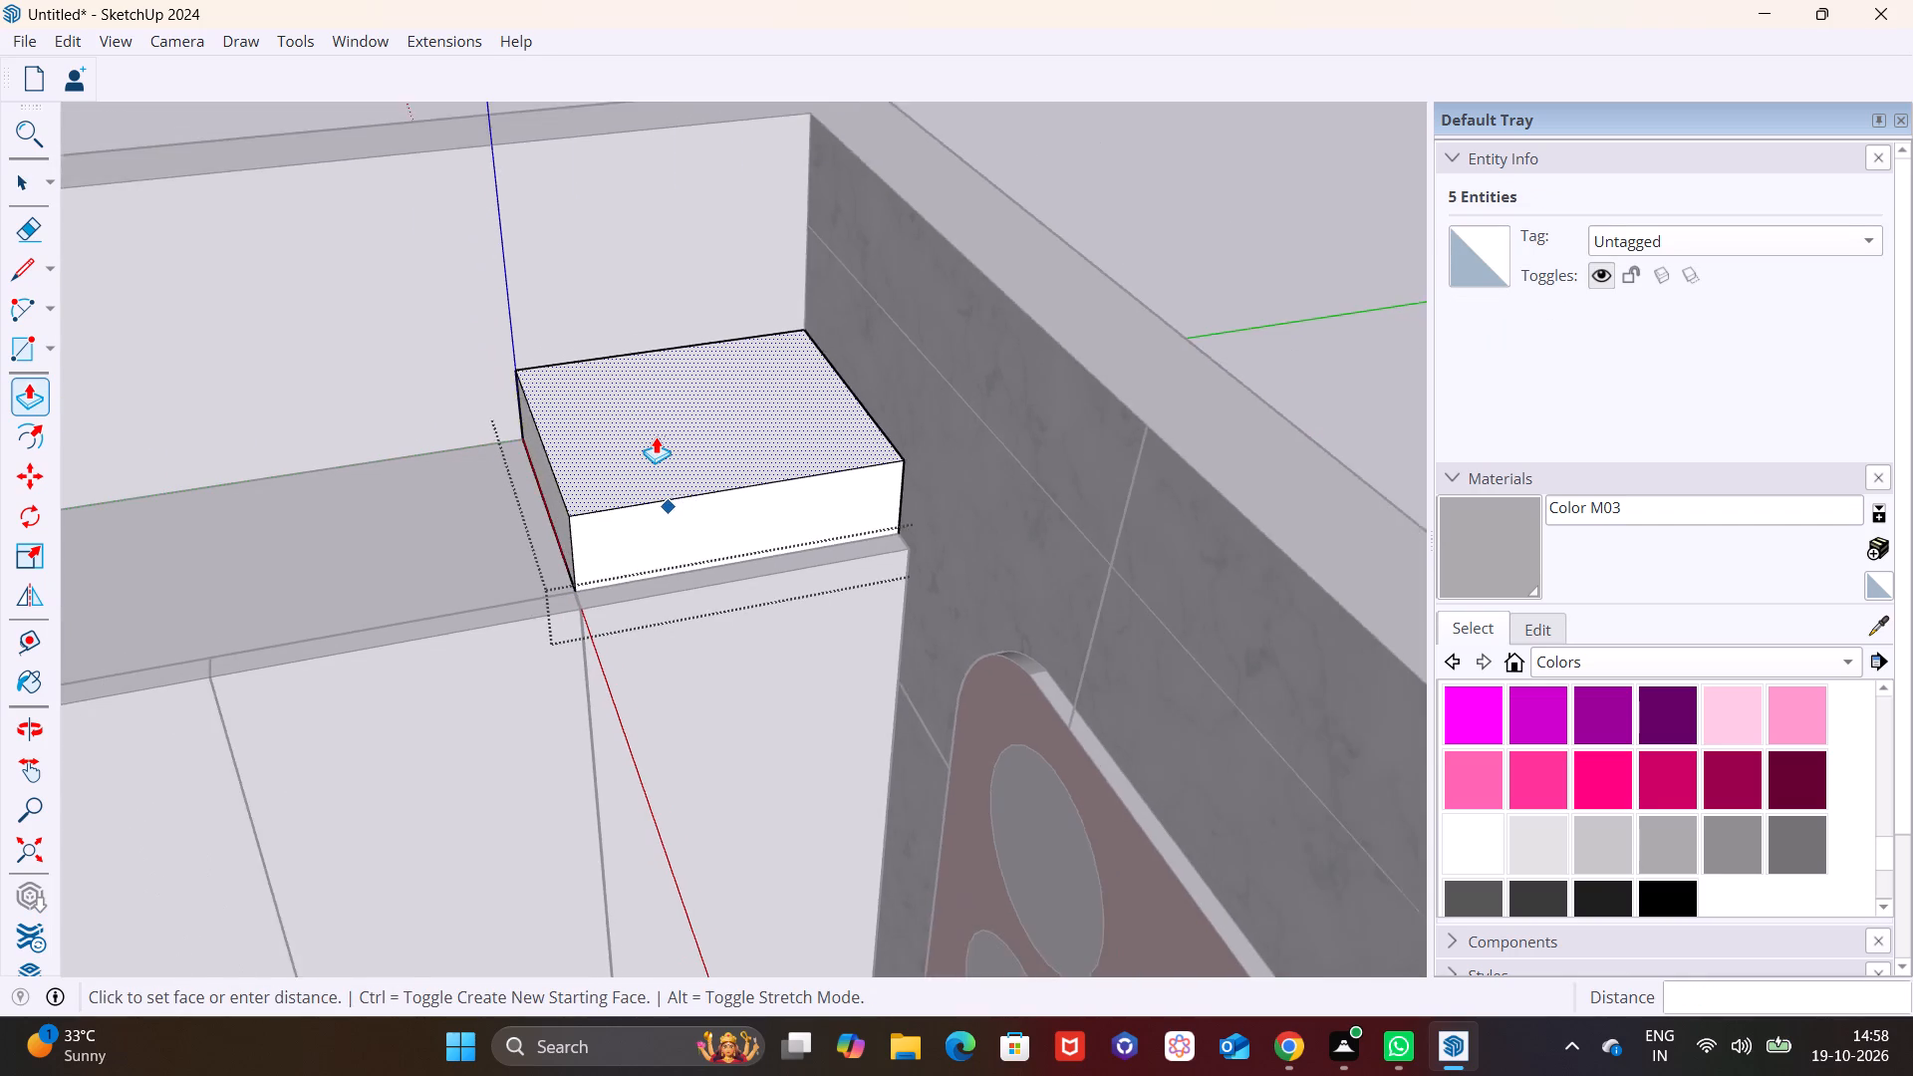
pyautogui.scroll(-3, 656, 436)
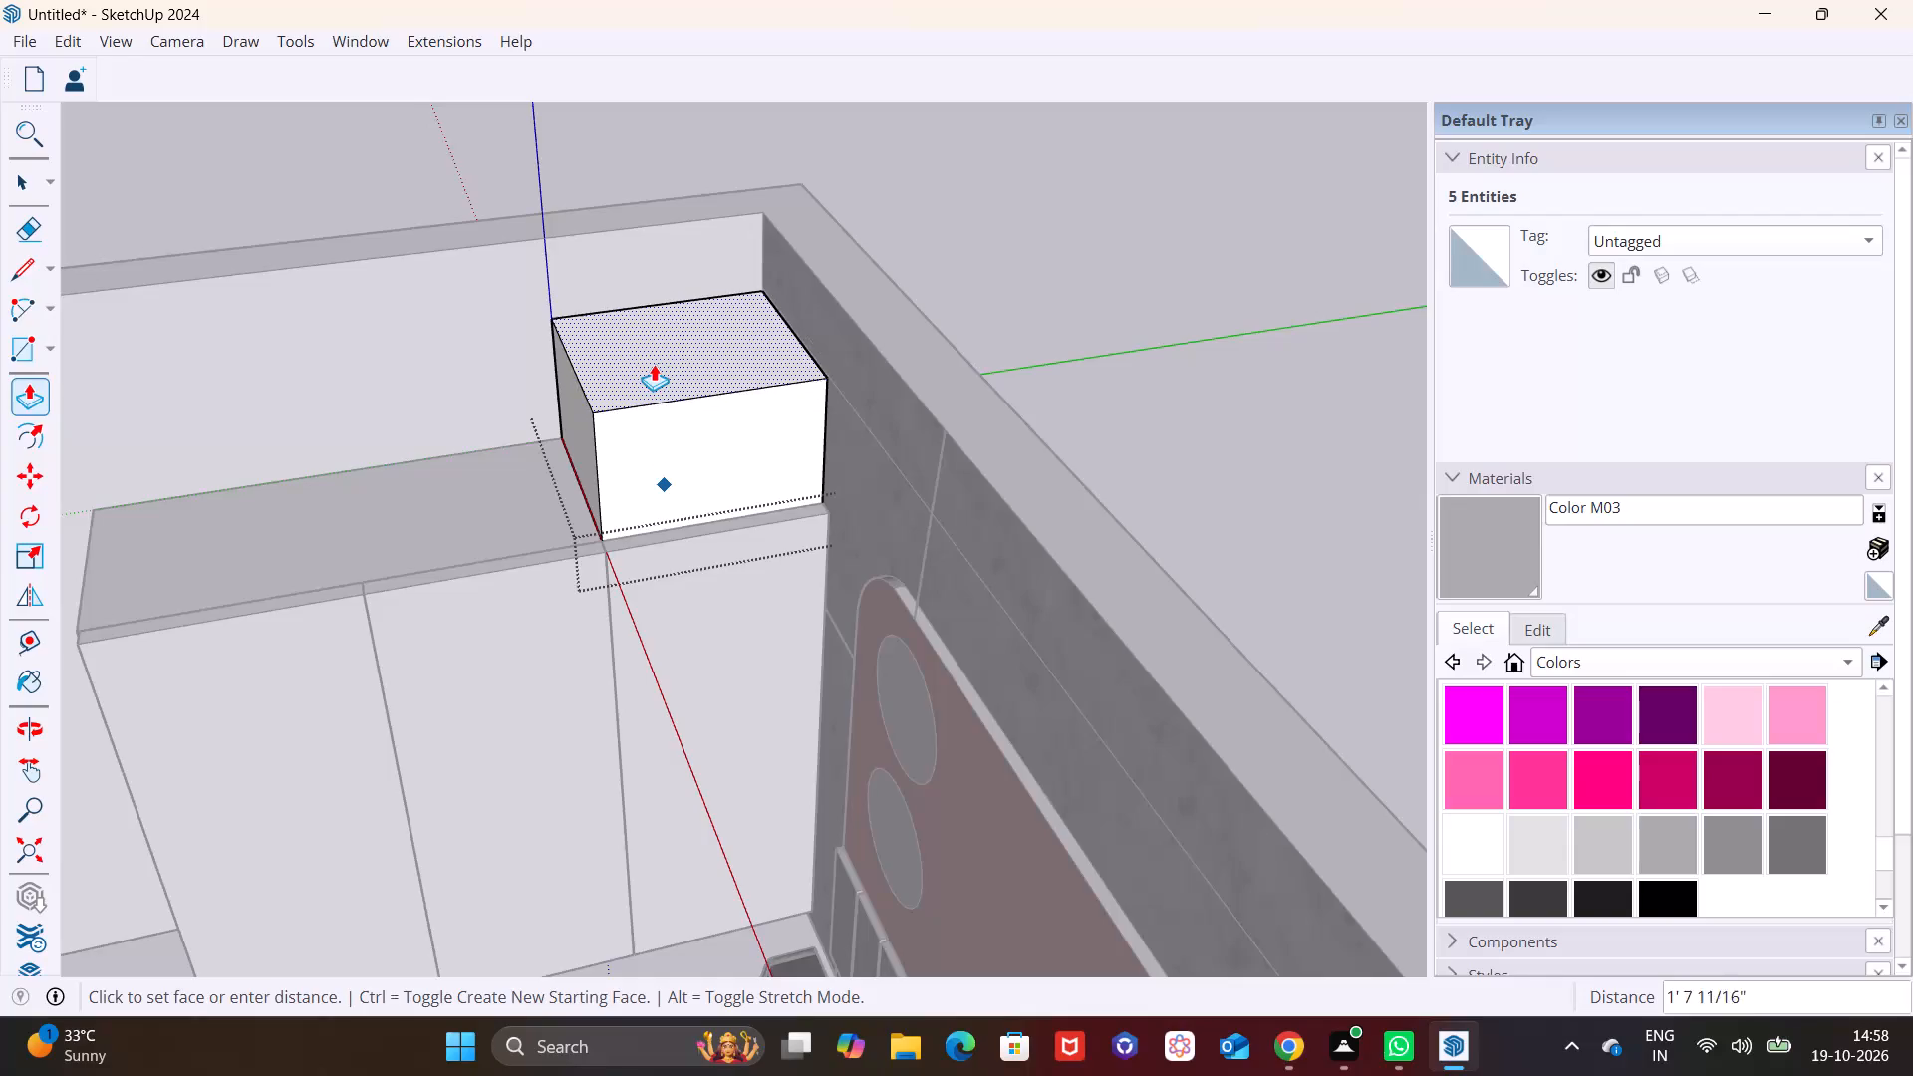
pyautogui.click(646, 327)
pyautogui.press('space')
# Extend the box's exposed end face about 5' 7" along the wardrobe's top, to the wardrobe's far end.
pyautogui.moveTo(610, 425); pyautogui.dragTo(682, 425, button='middle')
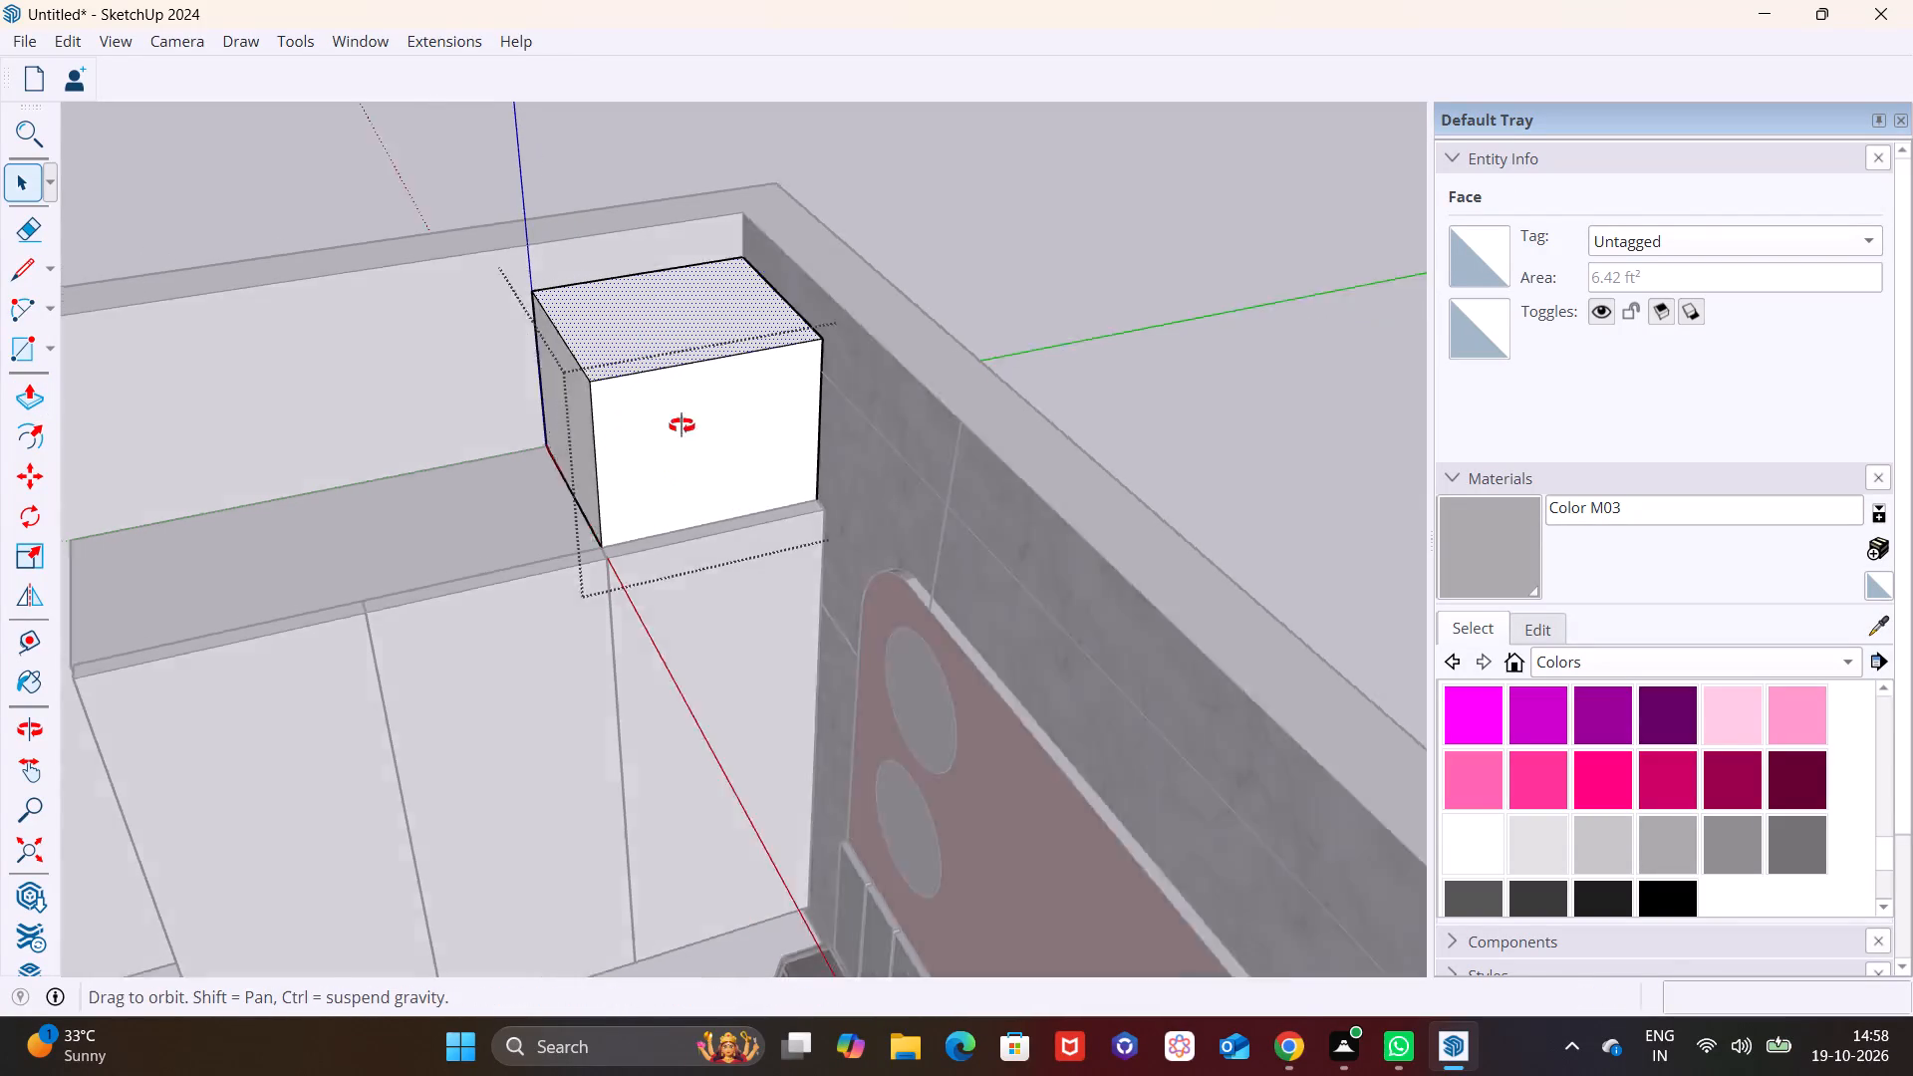
pyautogui.moveTo(682, 425); pyautogui.dragTo(863, 406, button='middle')
pyautogui.press('space')
pyautogui.click(579, 484)
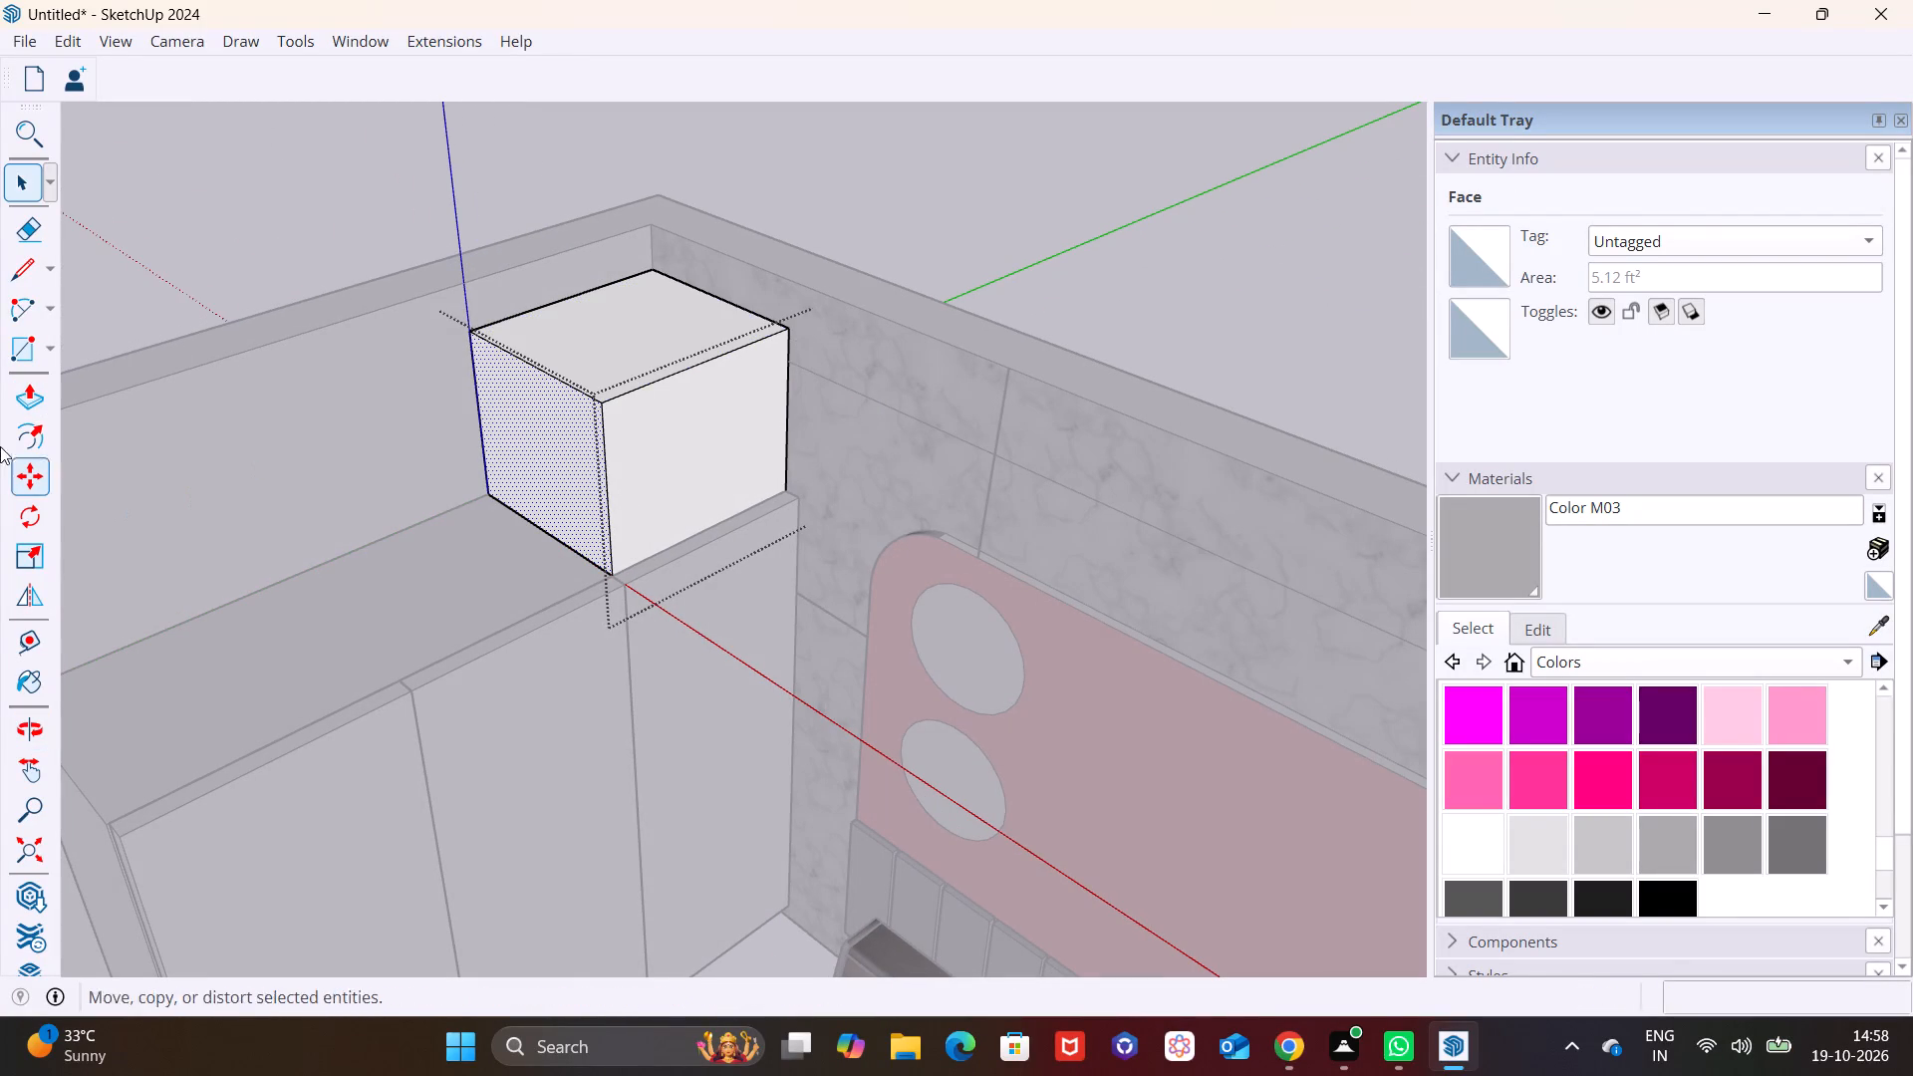
pyautogui.click(32, 398)
pyautogui.click(574, 466)
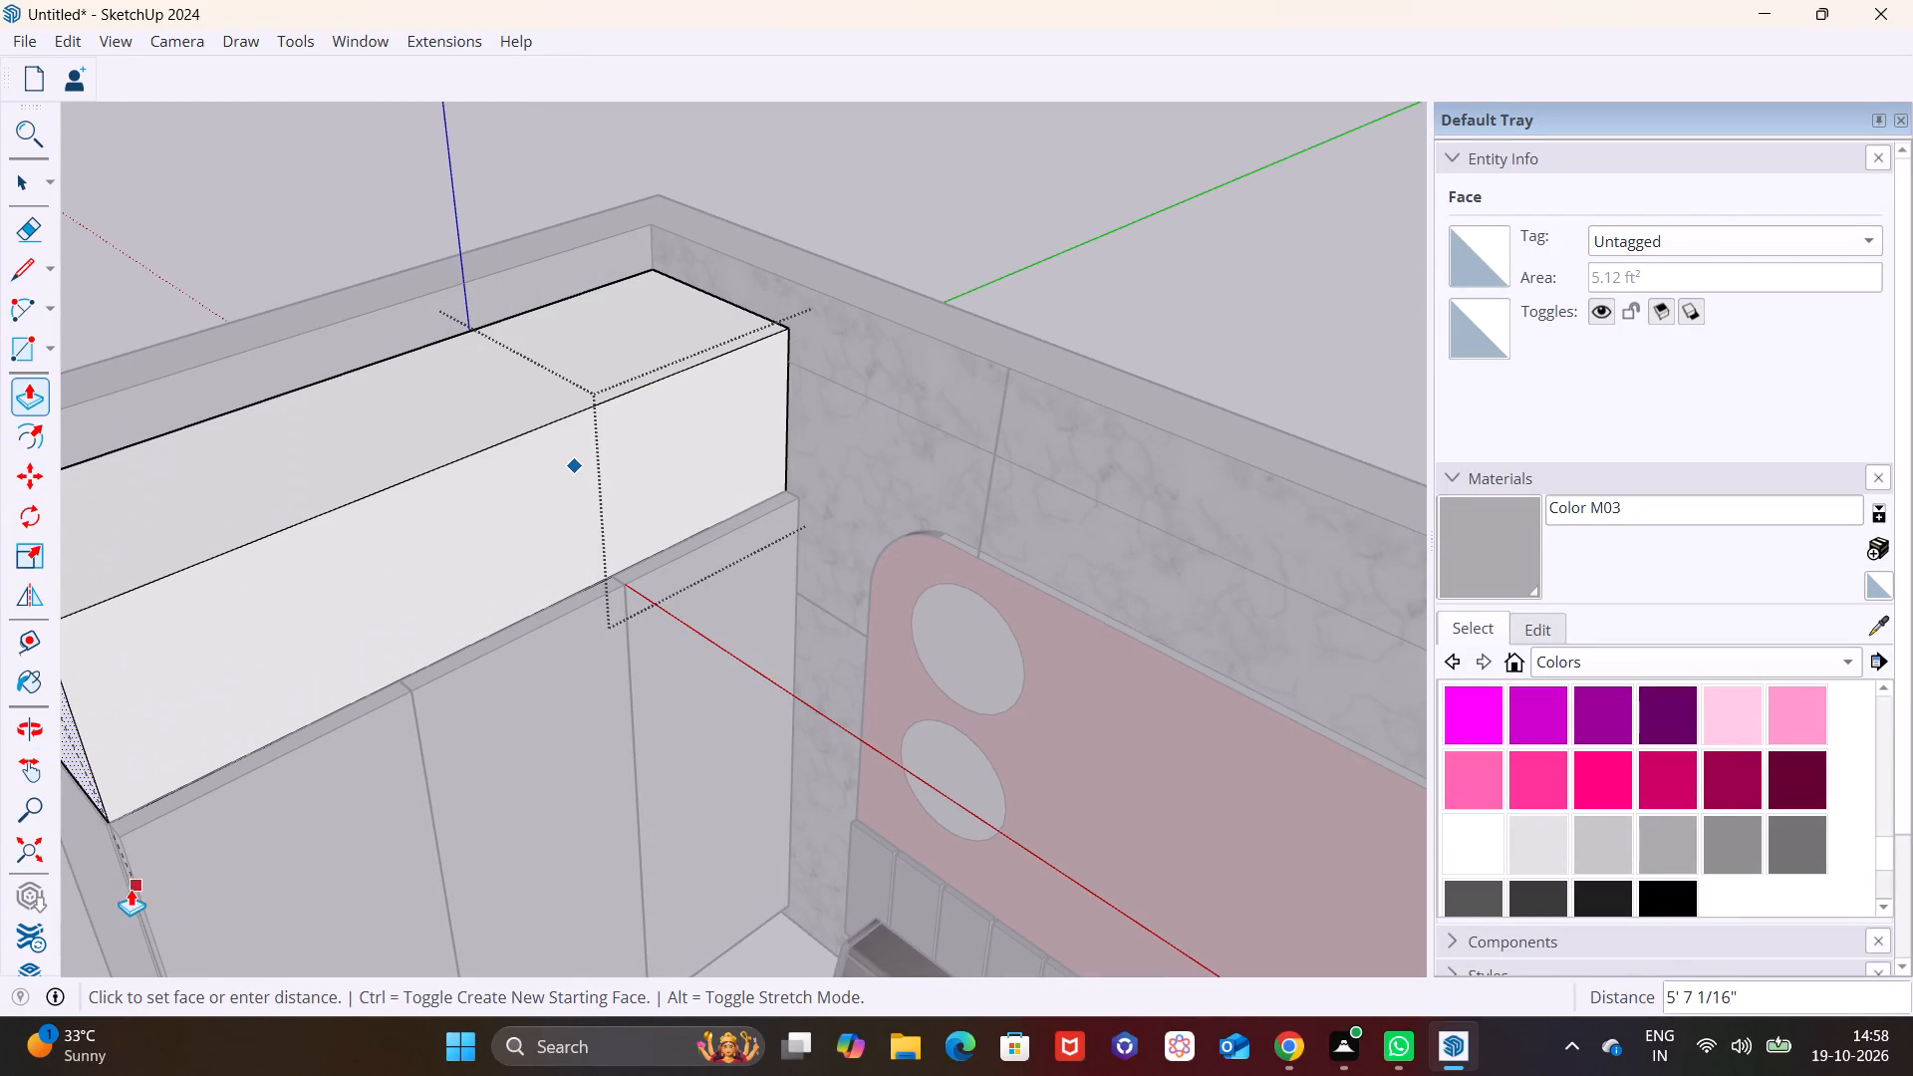
pyautogui.click(134, 878)
pyautogui.press('space')
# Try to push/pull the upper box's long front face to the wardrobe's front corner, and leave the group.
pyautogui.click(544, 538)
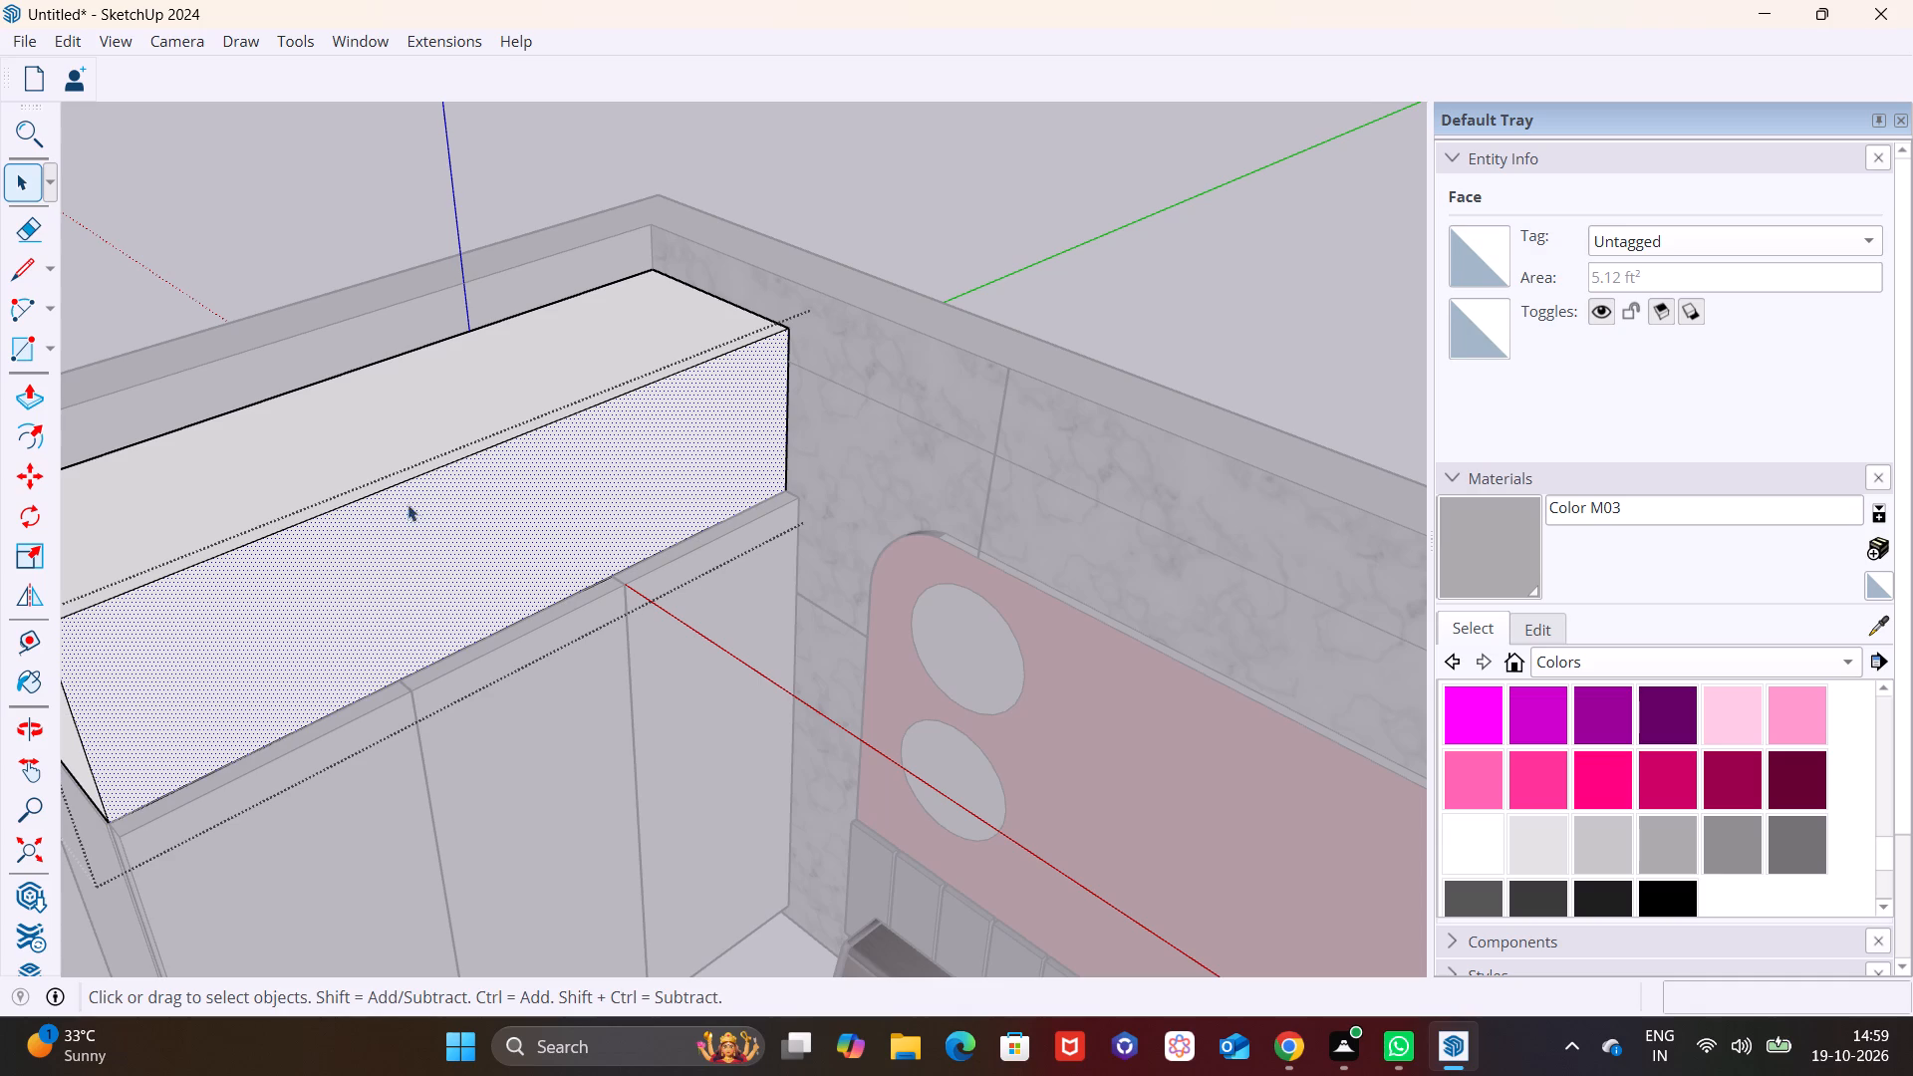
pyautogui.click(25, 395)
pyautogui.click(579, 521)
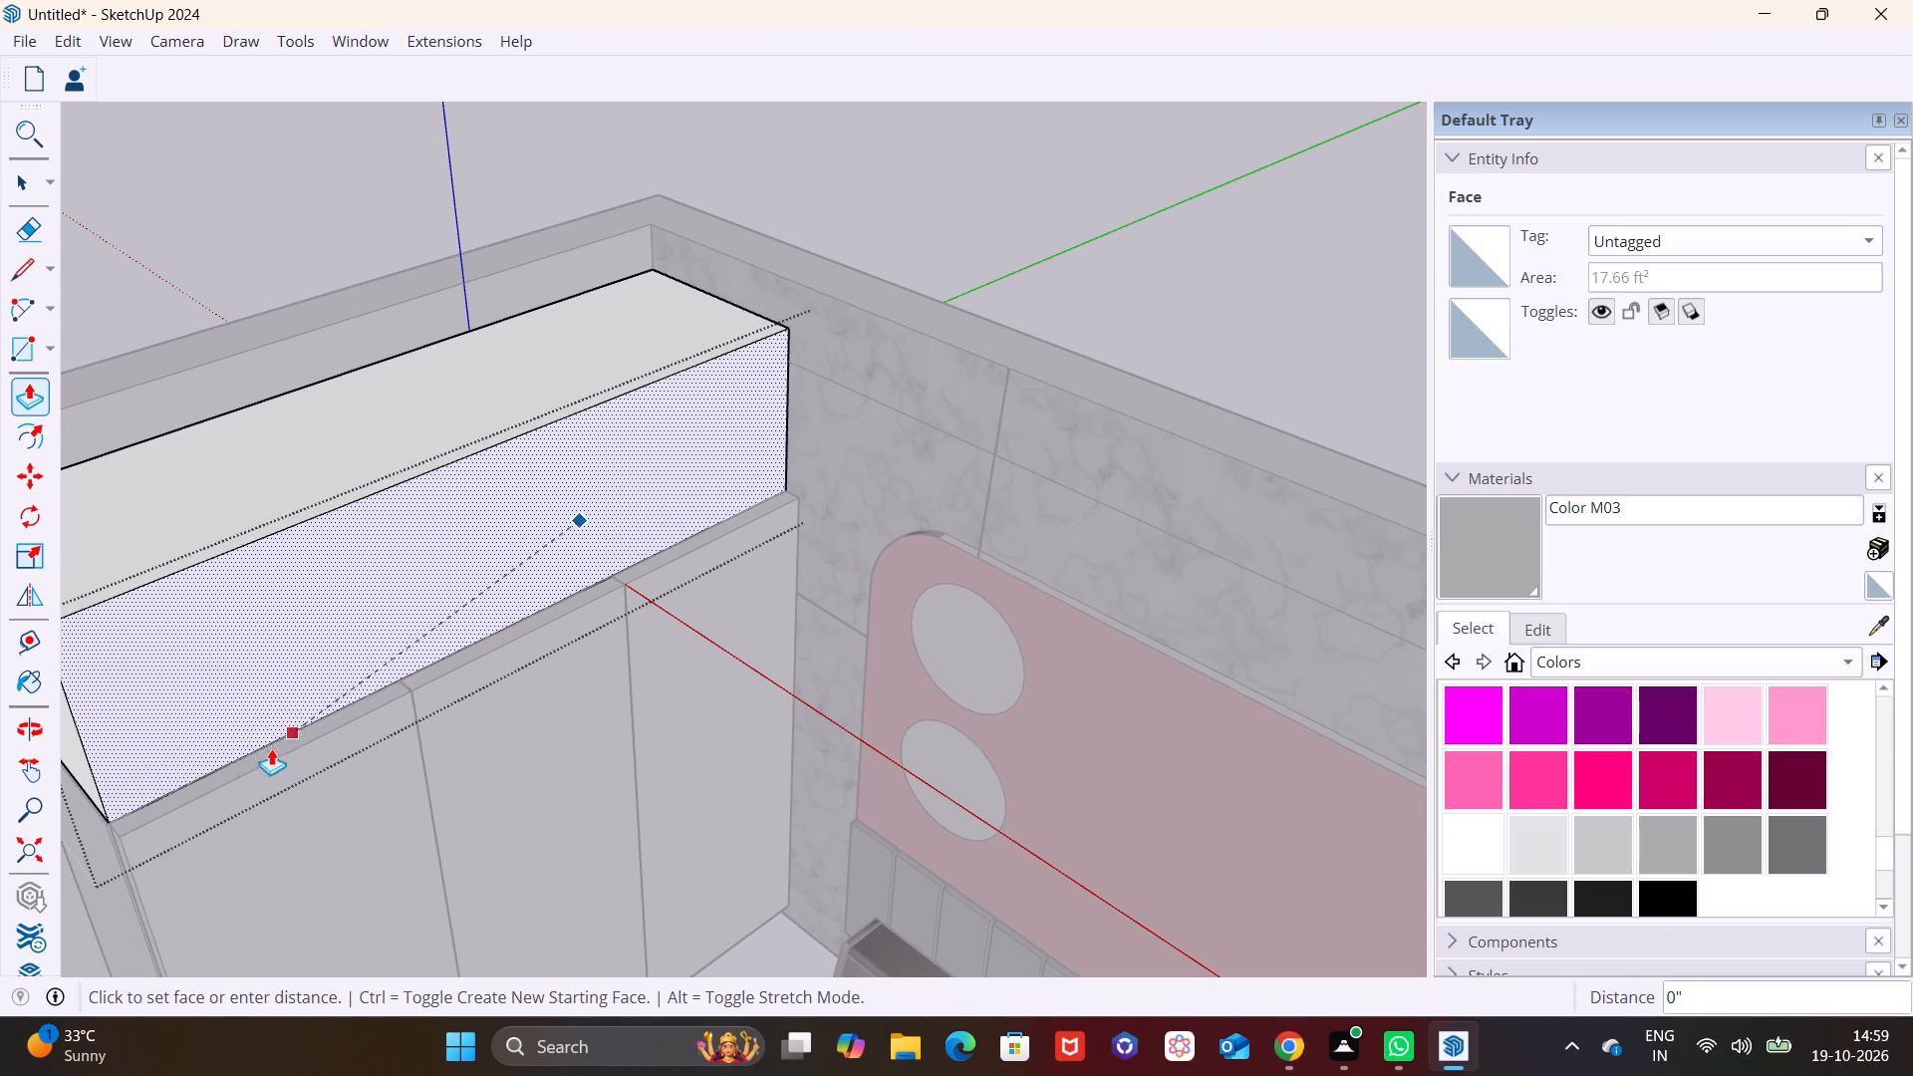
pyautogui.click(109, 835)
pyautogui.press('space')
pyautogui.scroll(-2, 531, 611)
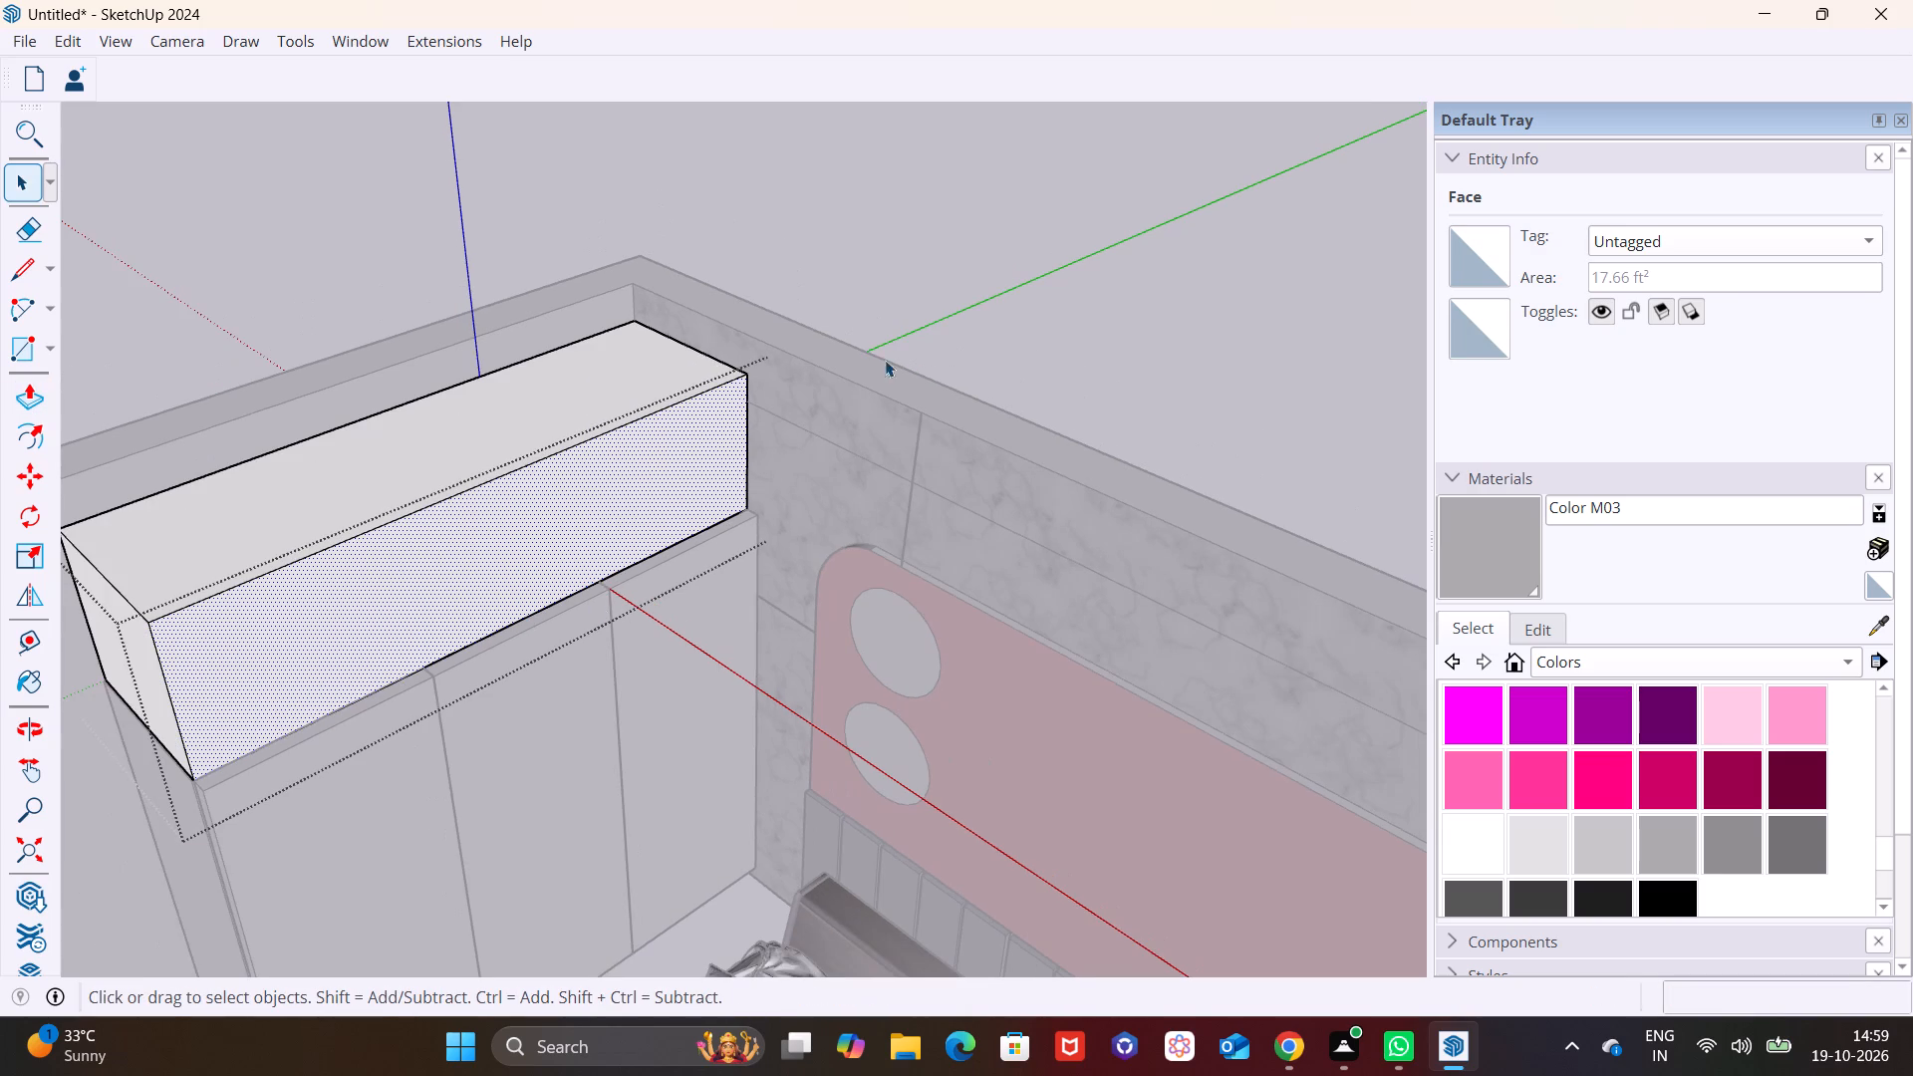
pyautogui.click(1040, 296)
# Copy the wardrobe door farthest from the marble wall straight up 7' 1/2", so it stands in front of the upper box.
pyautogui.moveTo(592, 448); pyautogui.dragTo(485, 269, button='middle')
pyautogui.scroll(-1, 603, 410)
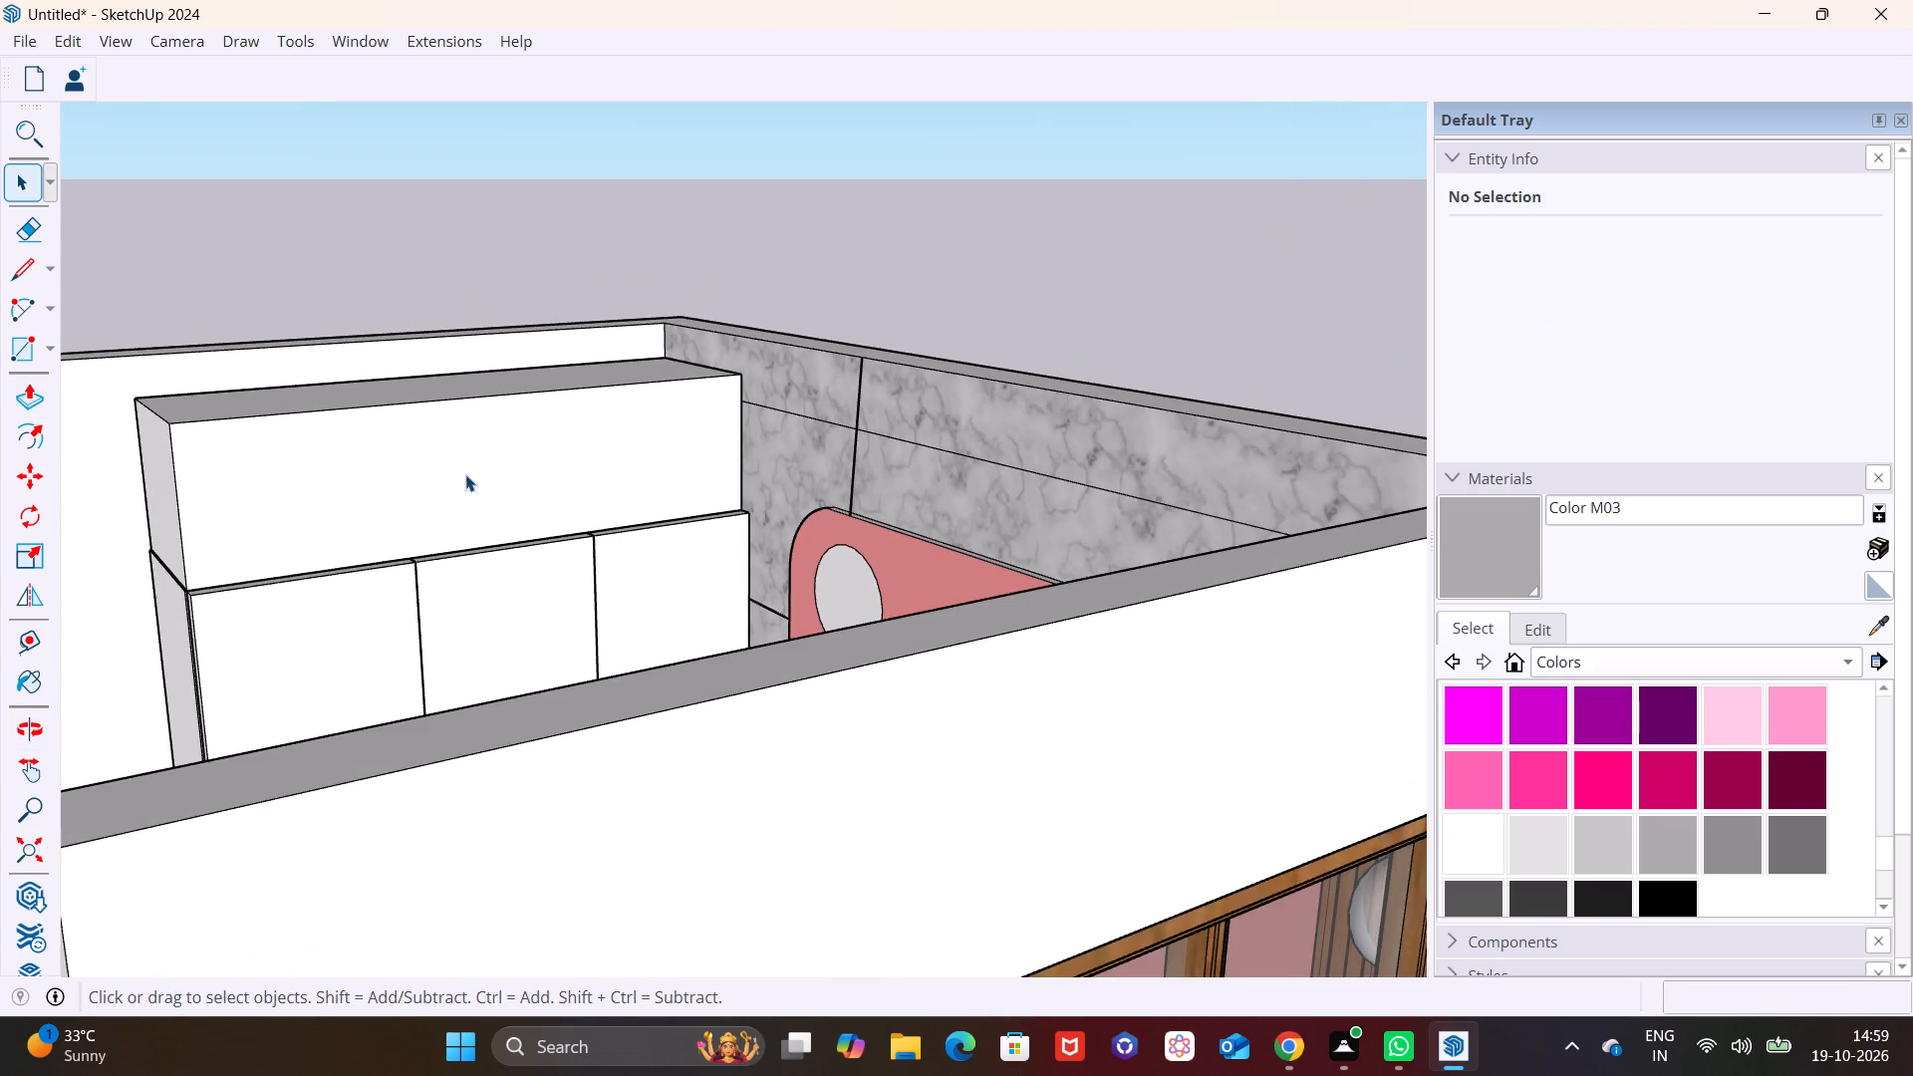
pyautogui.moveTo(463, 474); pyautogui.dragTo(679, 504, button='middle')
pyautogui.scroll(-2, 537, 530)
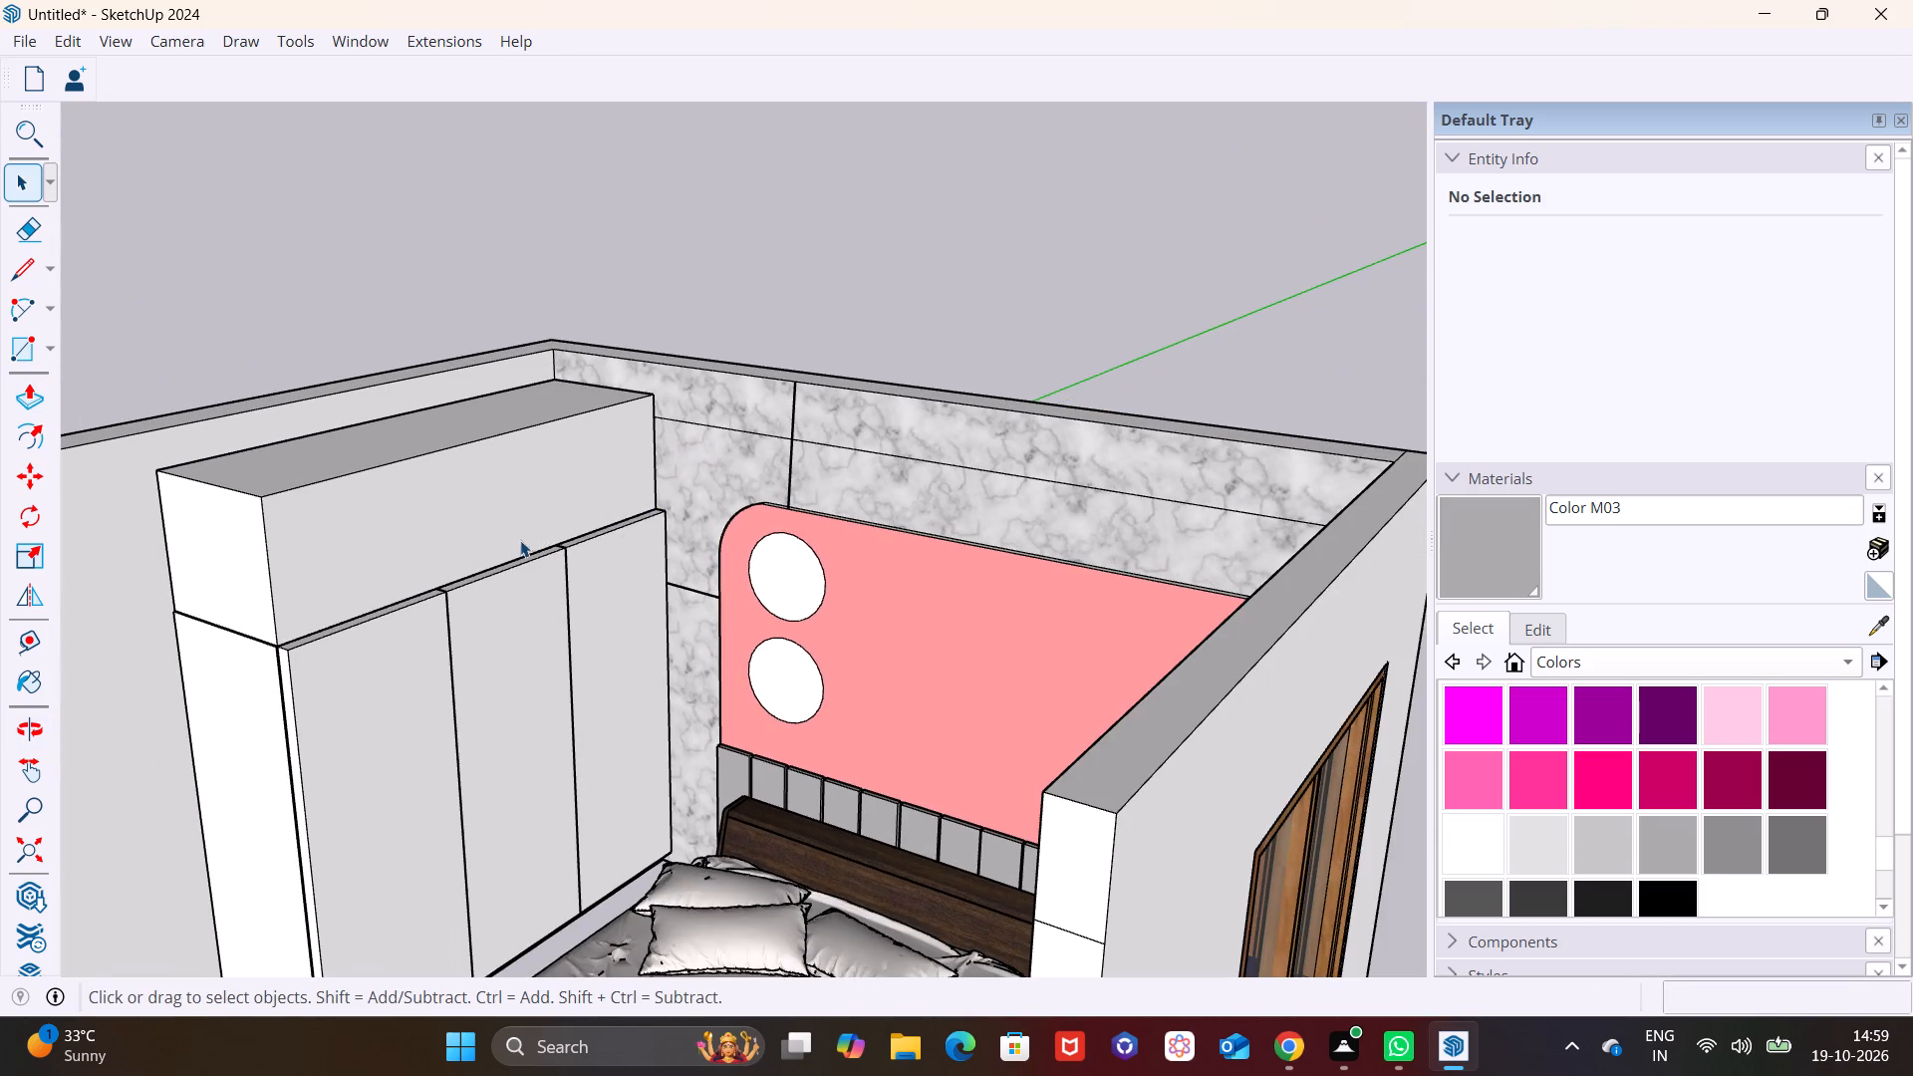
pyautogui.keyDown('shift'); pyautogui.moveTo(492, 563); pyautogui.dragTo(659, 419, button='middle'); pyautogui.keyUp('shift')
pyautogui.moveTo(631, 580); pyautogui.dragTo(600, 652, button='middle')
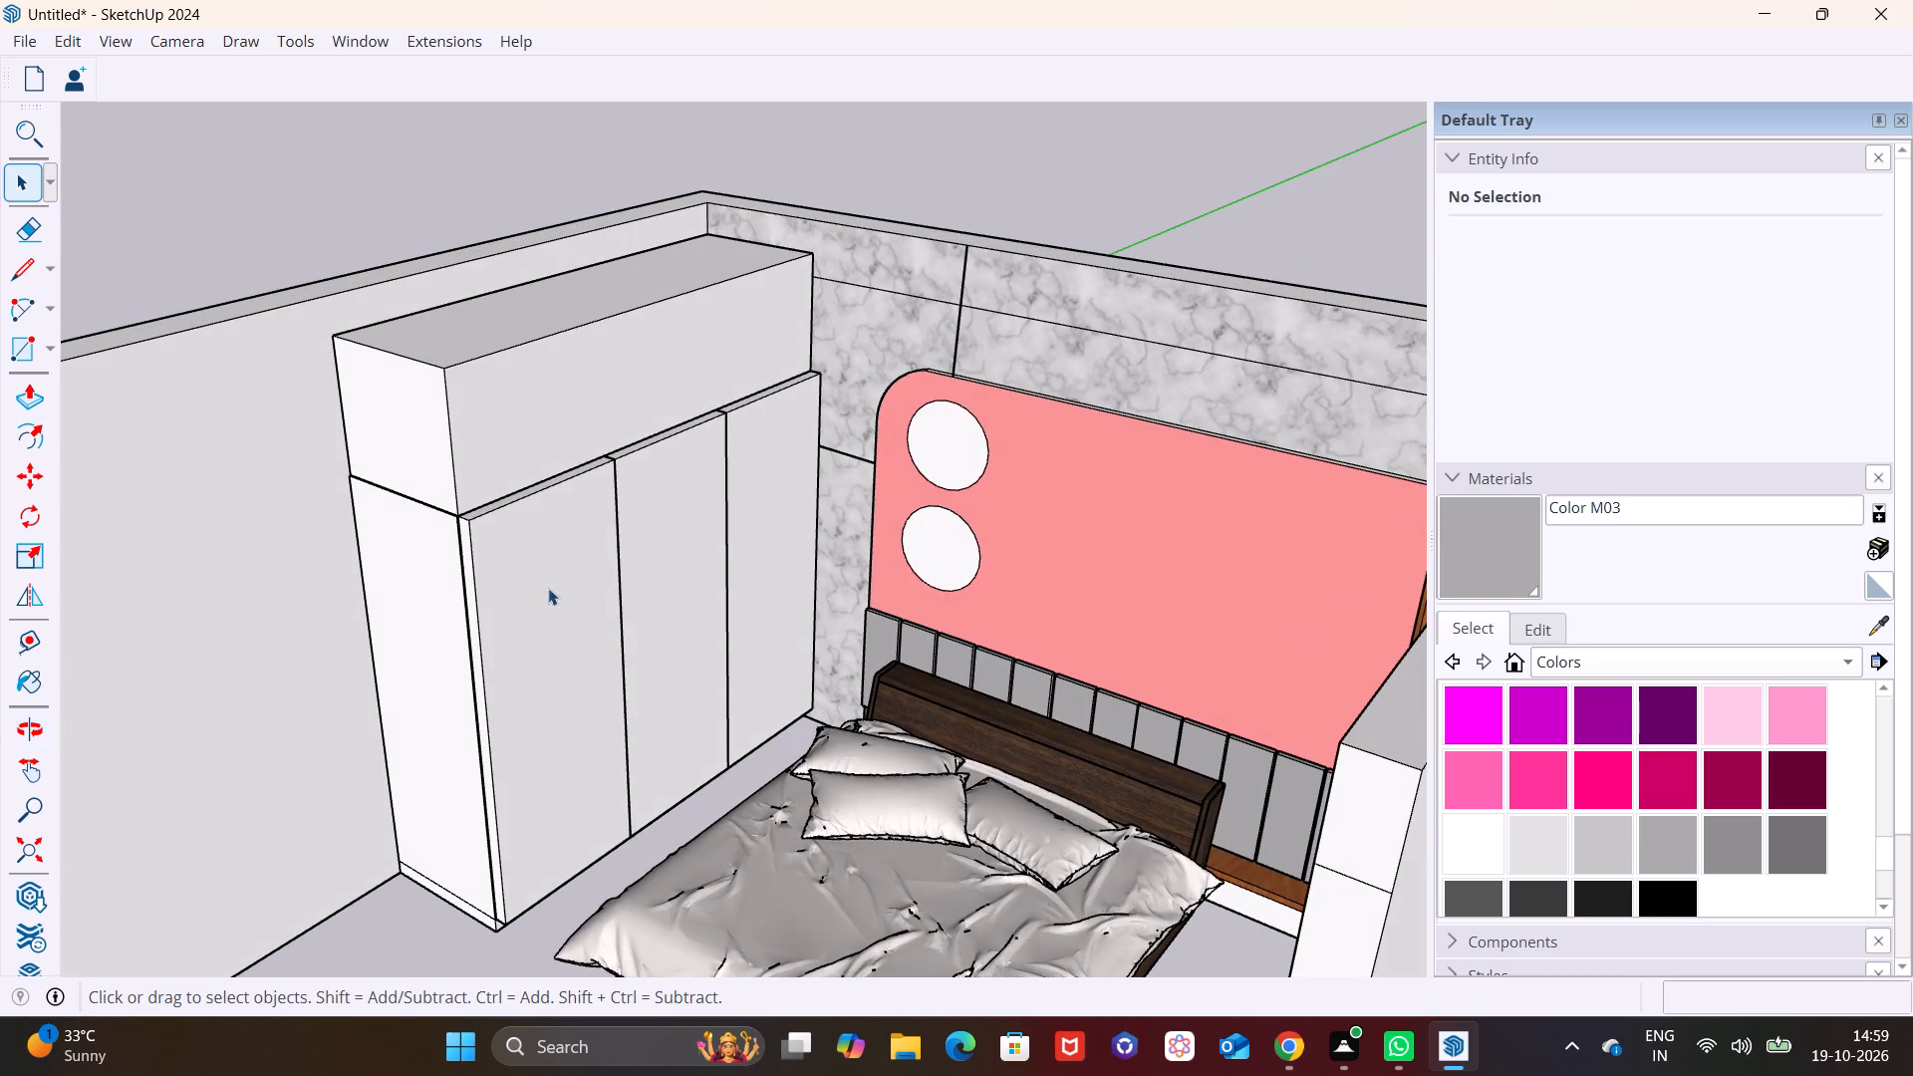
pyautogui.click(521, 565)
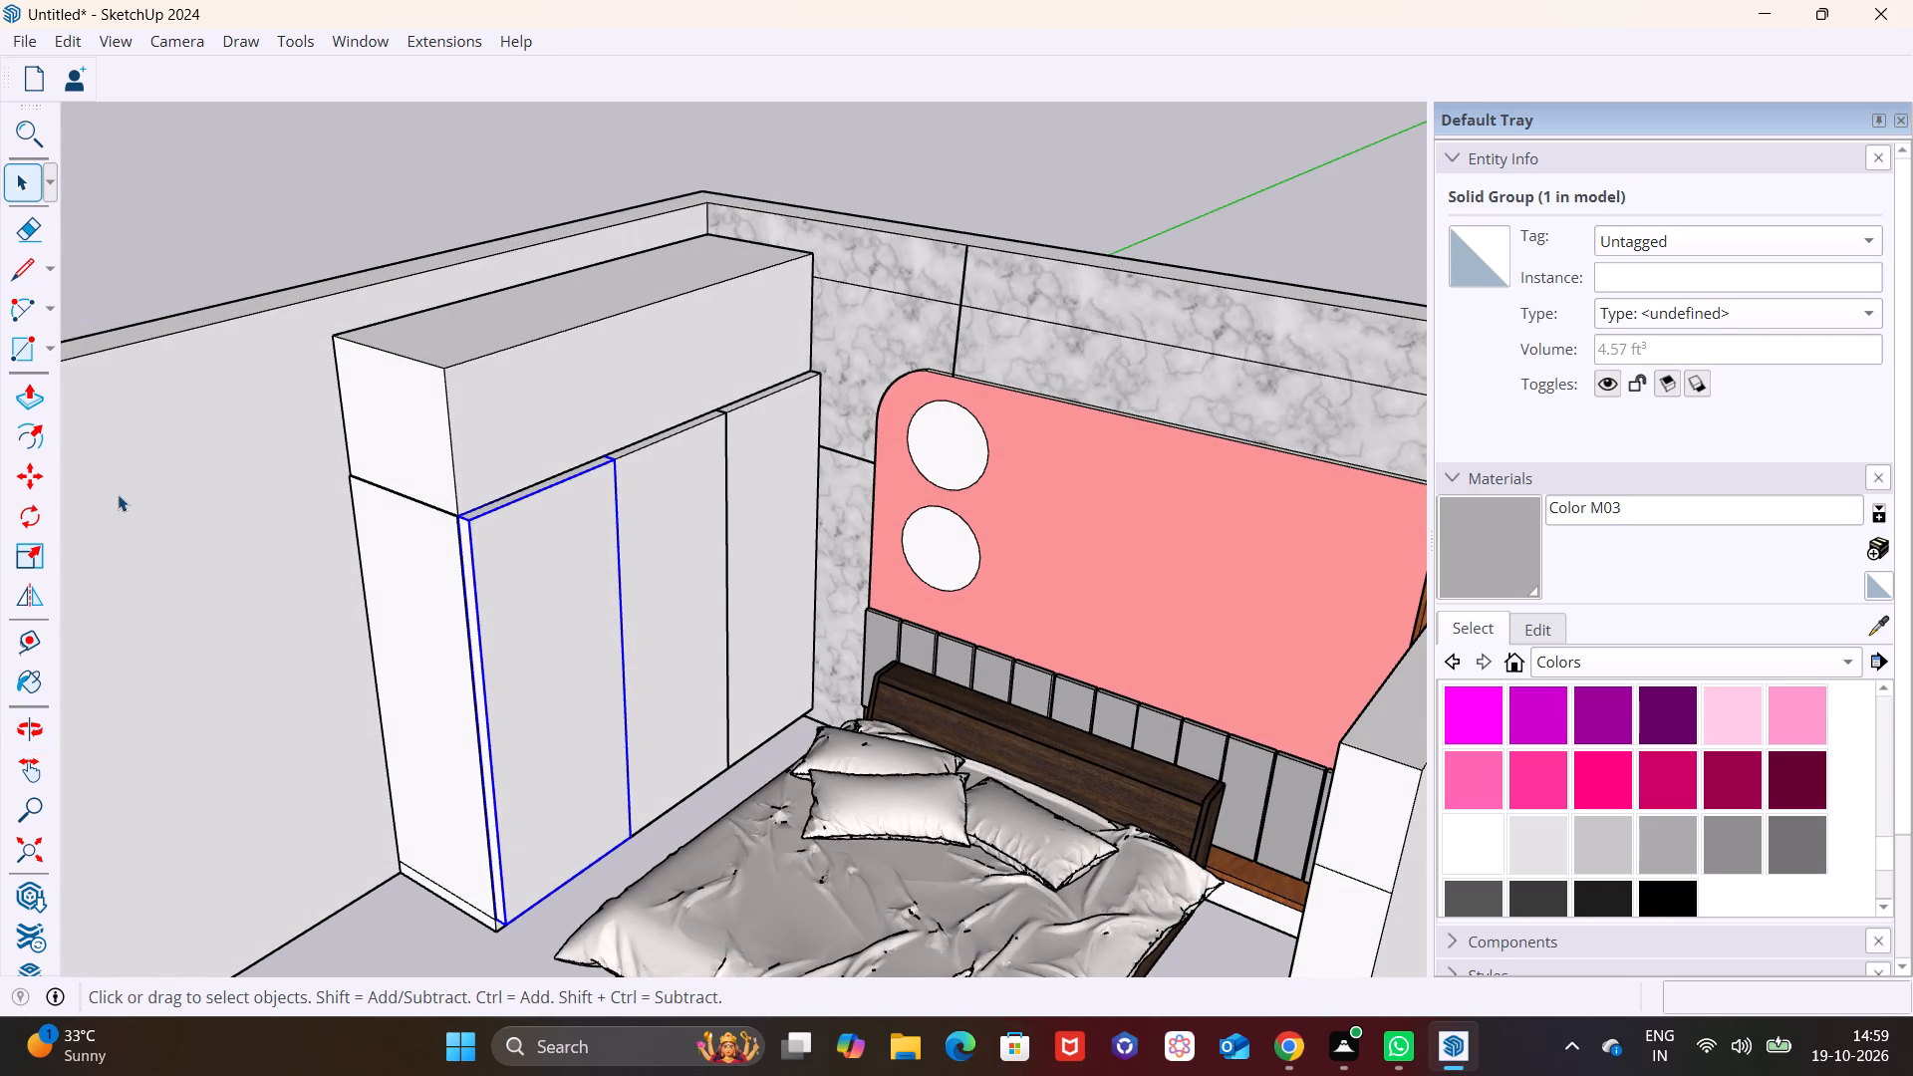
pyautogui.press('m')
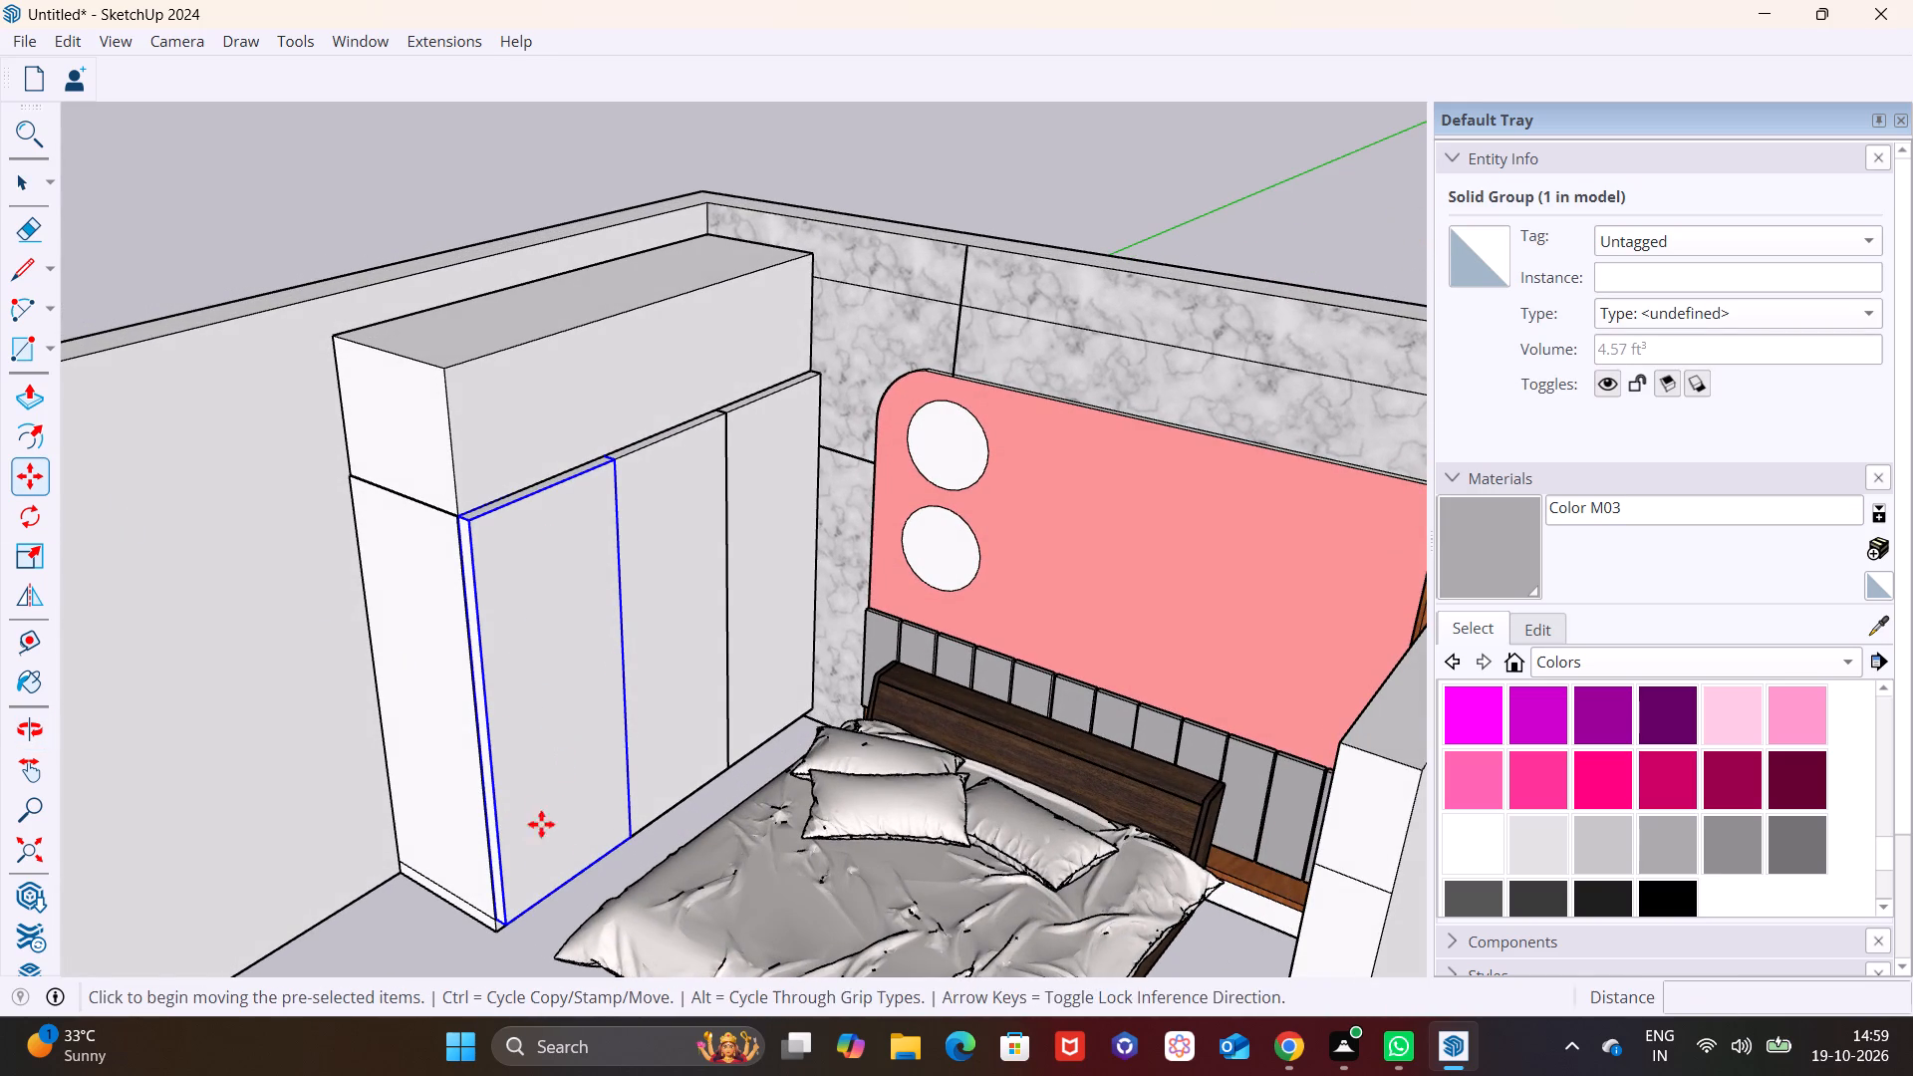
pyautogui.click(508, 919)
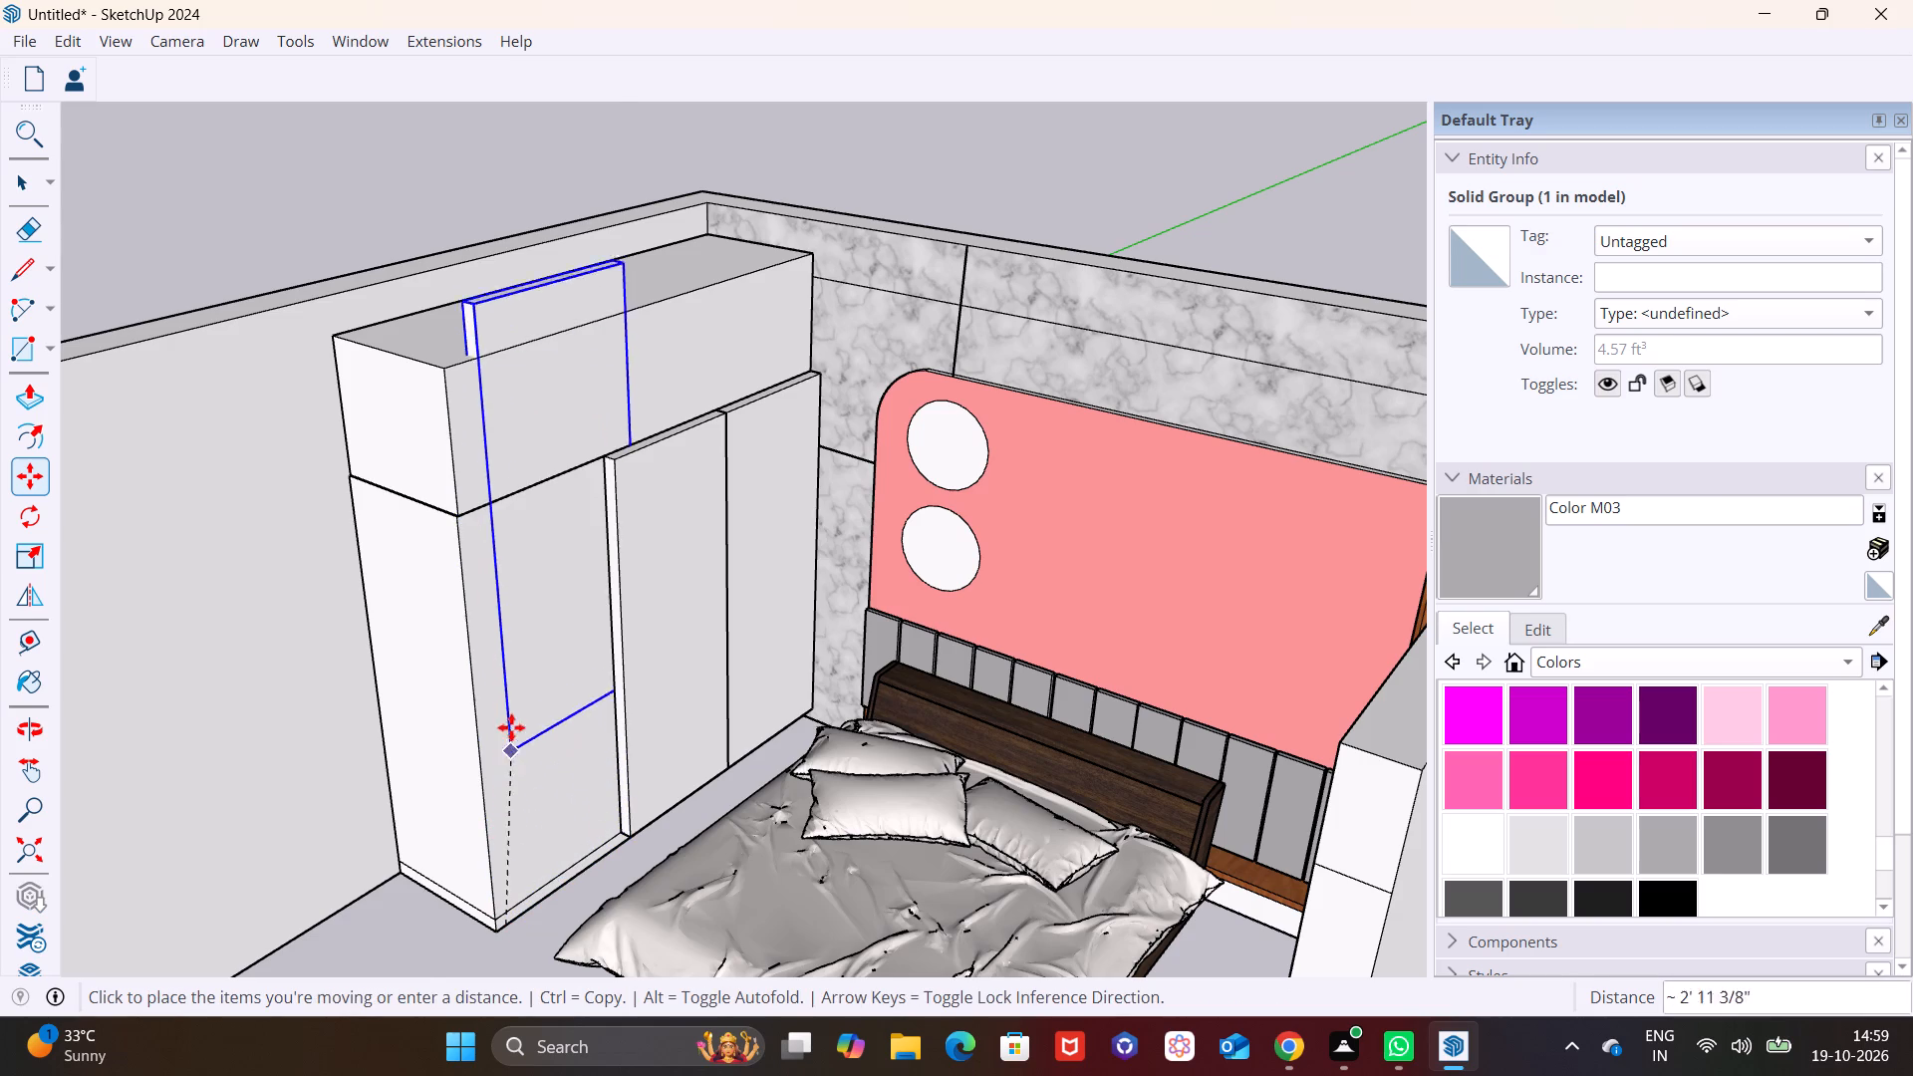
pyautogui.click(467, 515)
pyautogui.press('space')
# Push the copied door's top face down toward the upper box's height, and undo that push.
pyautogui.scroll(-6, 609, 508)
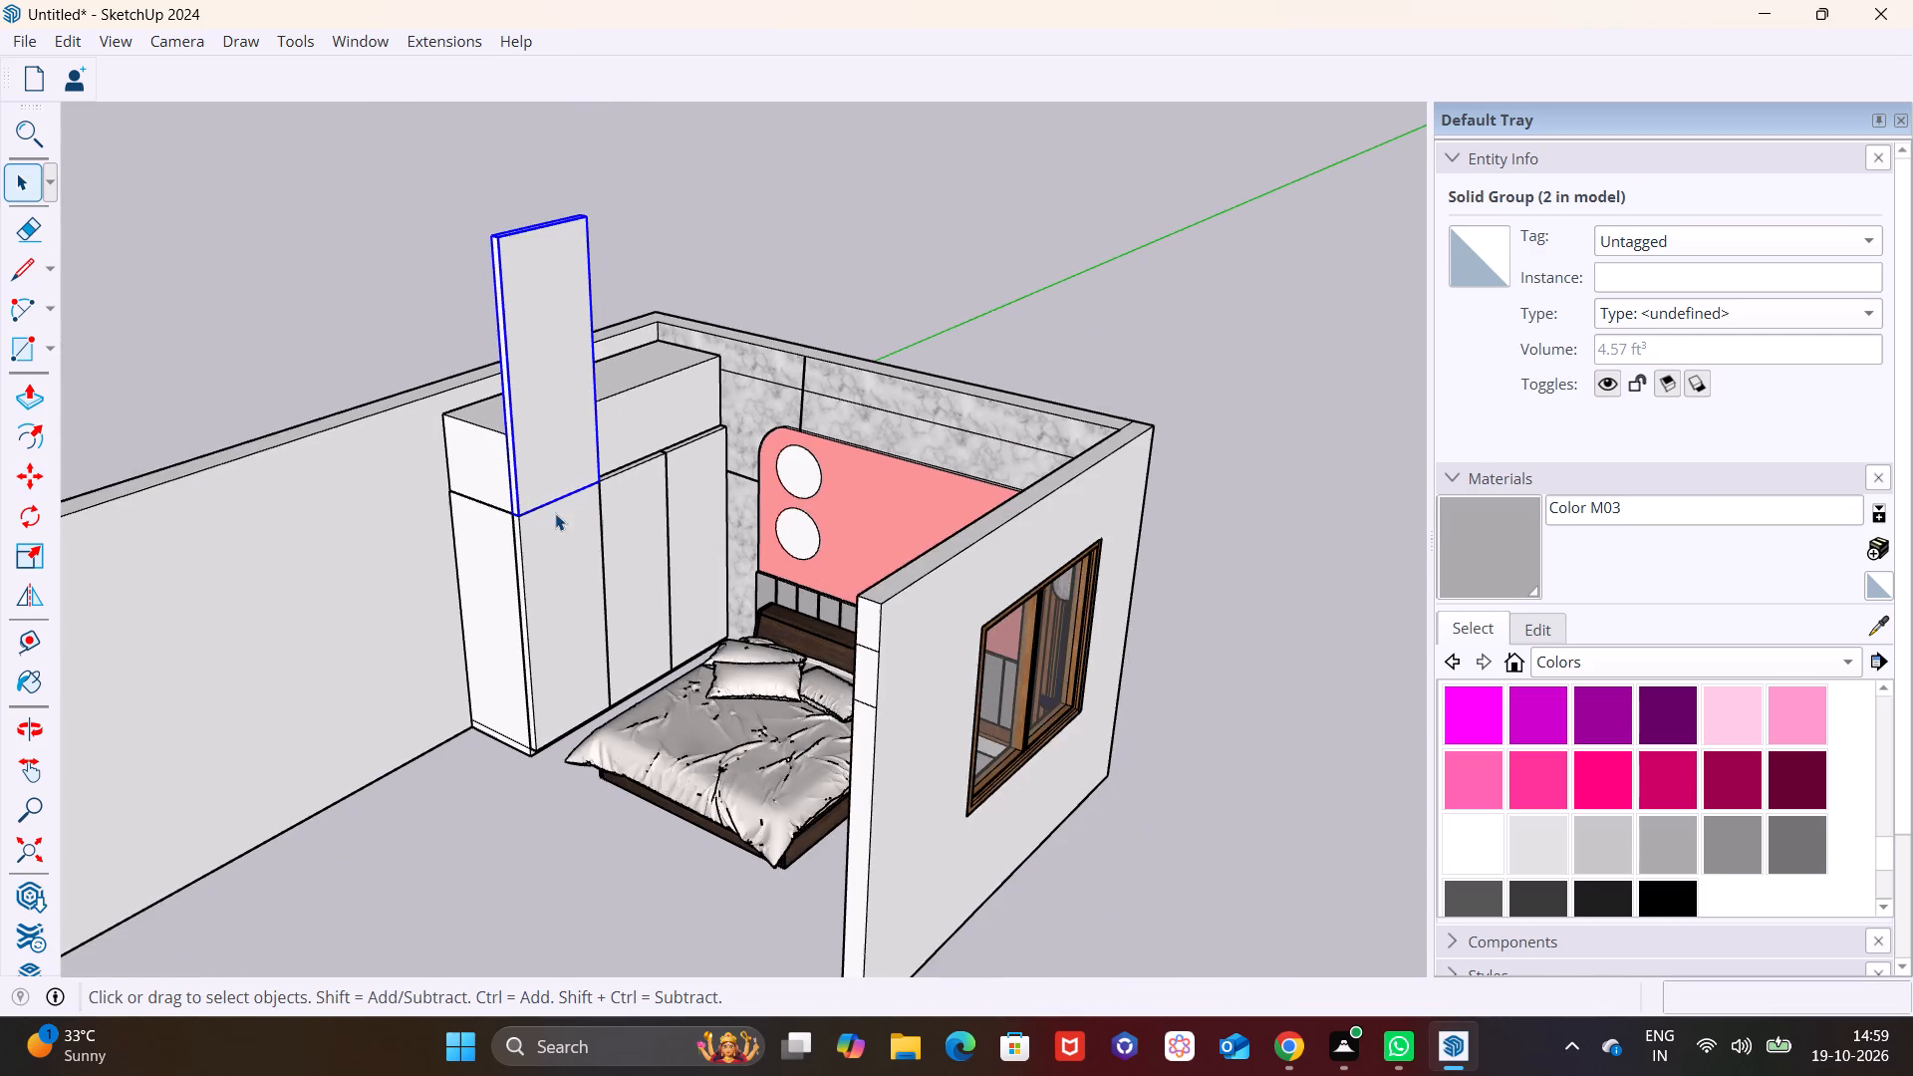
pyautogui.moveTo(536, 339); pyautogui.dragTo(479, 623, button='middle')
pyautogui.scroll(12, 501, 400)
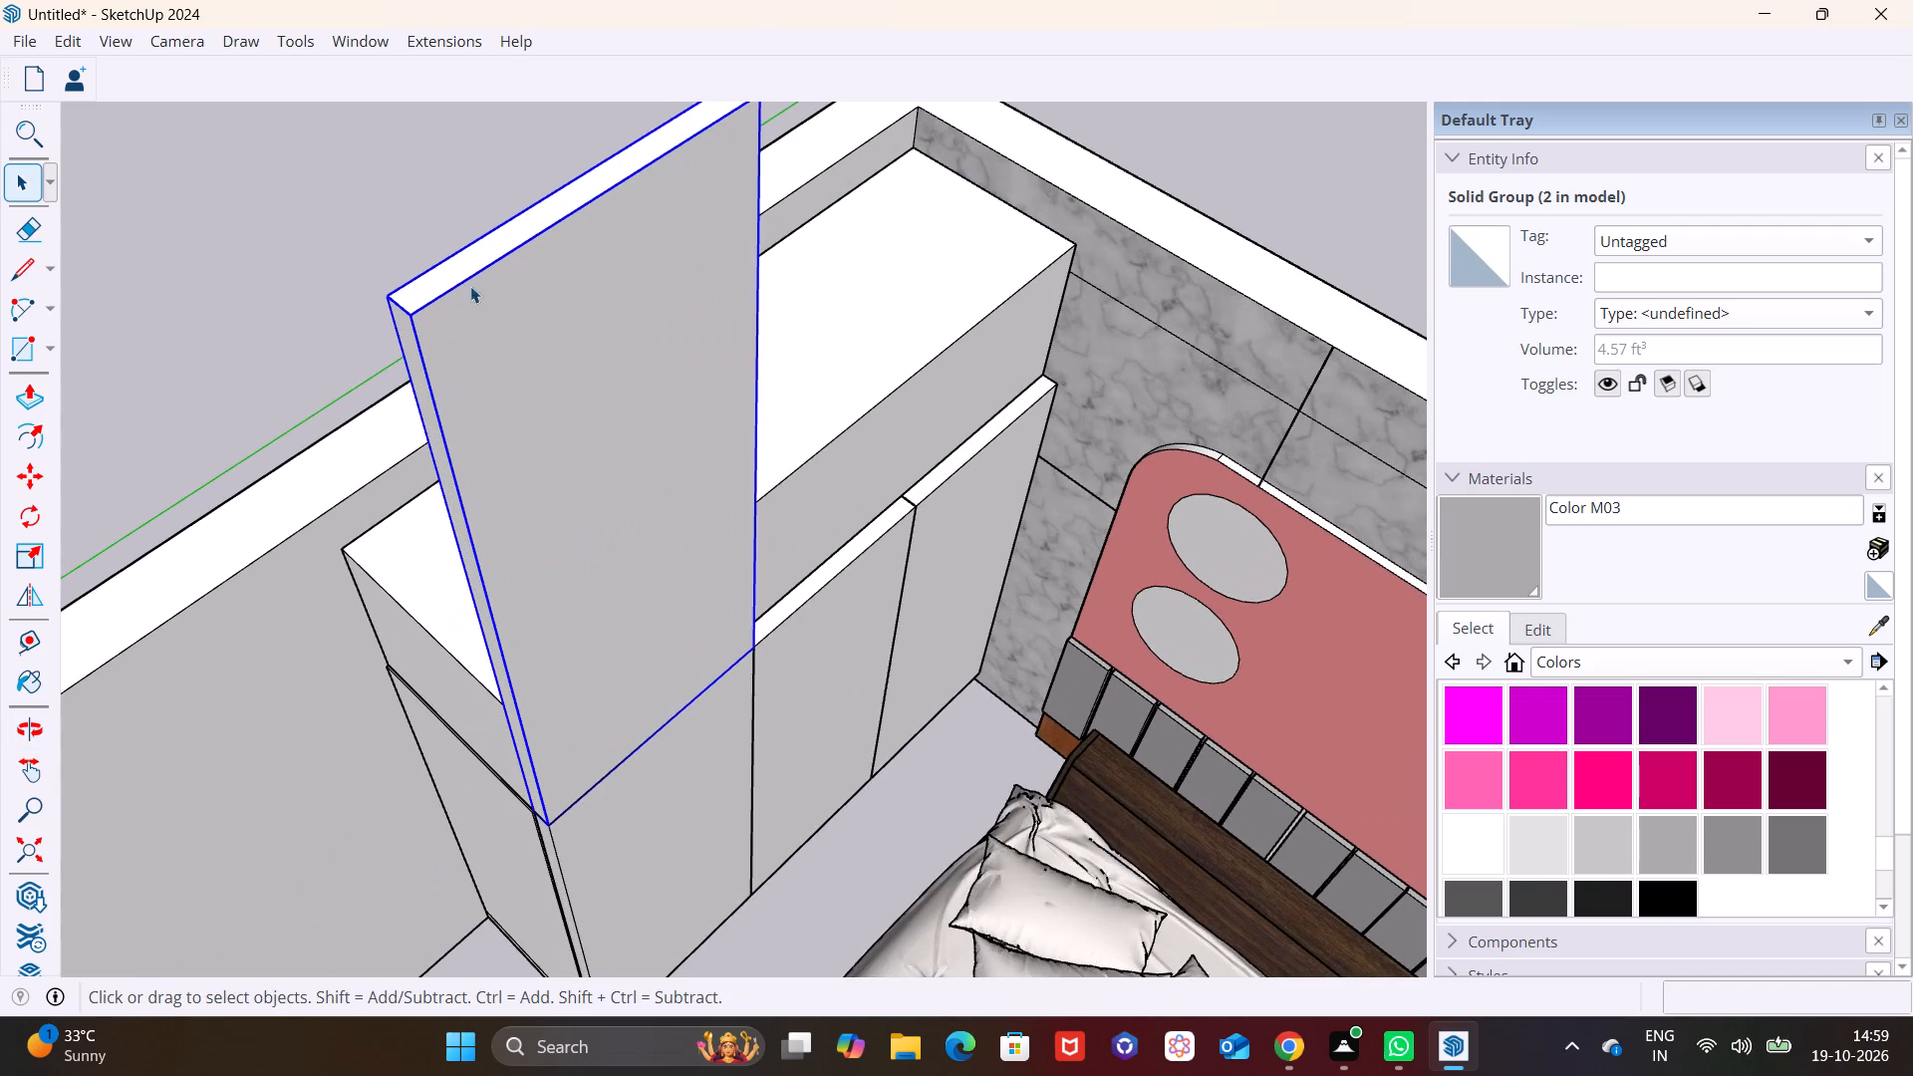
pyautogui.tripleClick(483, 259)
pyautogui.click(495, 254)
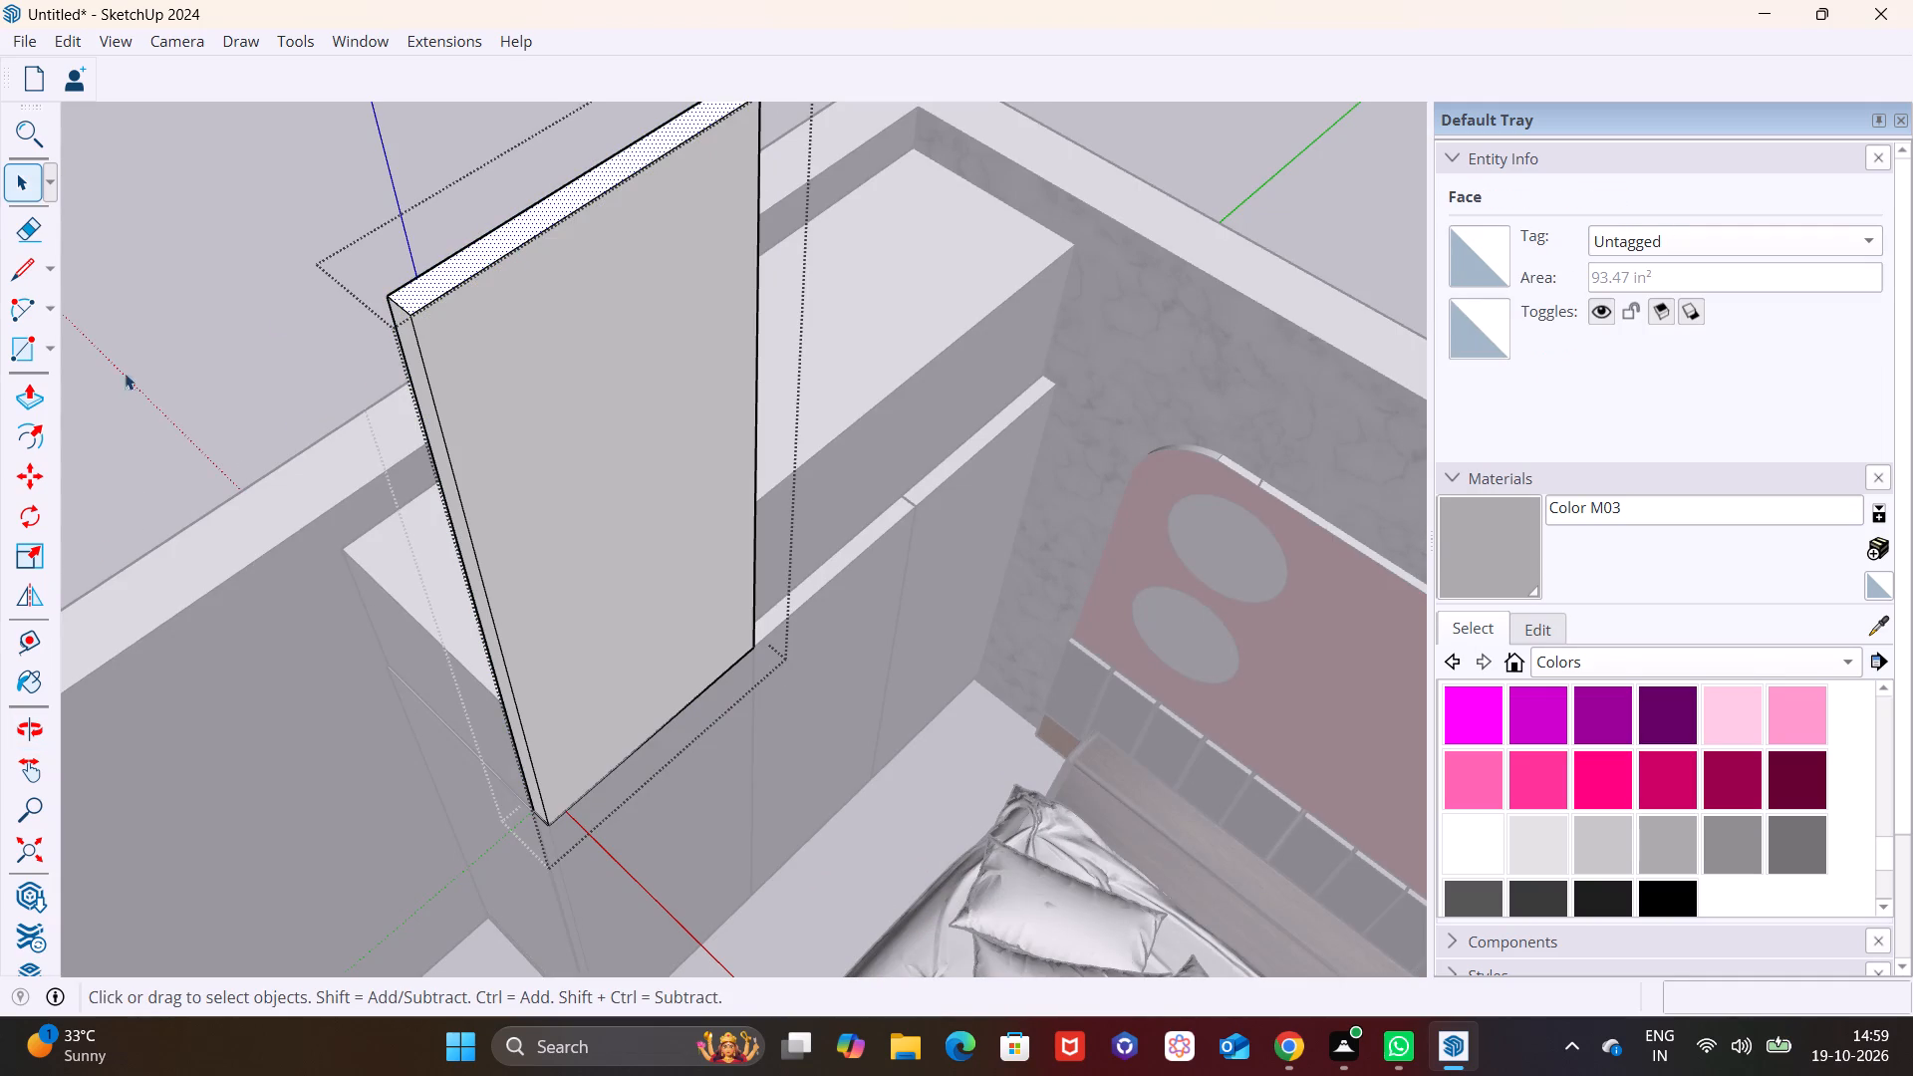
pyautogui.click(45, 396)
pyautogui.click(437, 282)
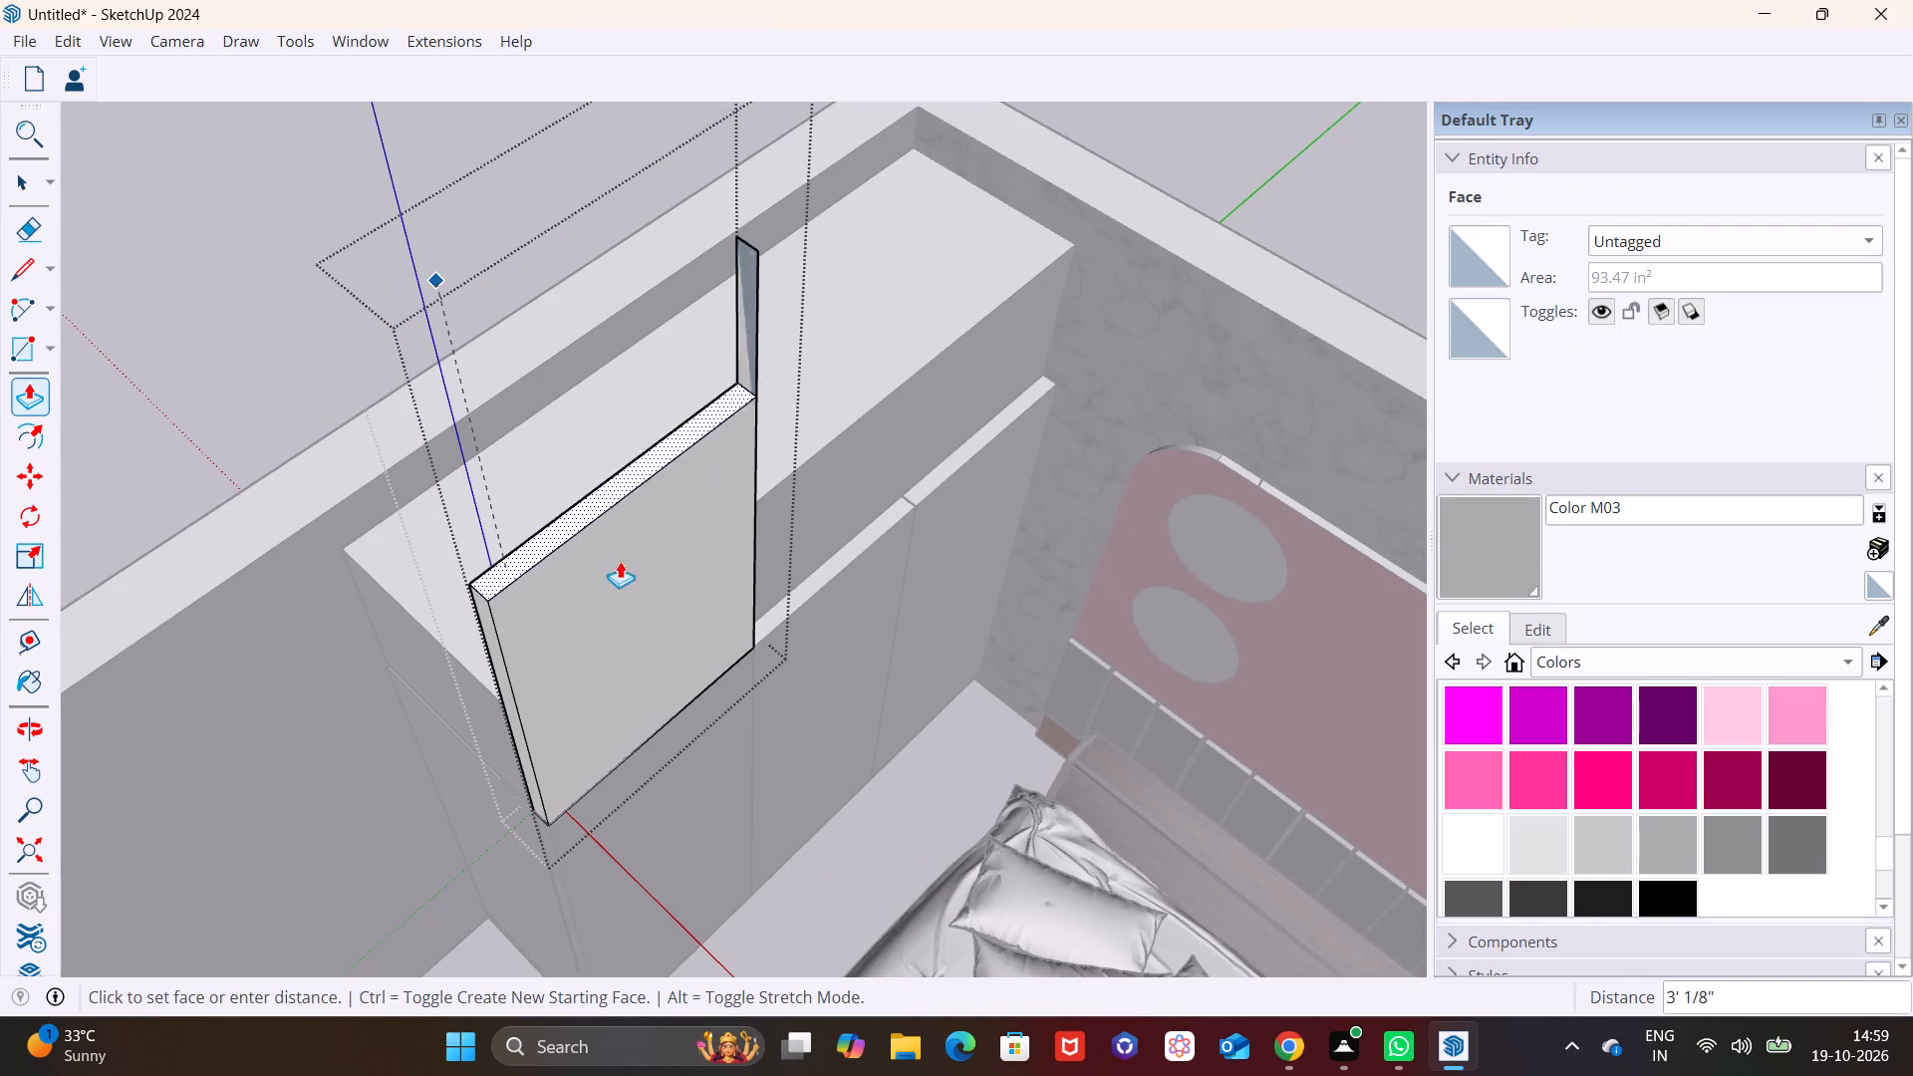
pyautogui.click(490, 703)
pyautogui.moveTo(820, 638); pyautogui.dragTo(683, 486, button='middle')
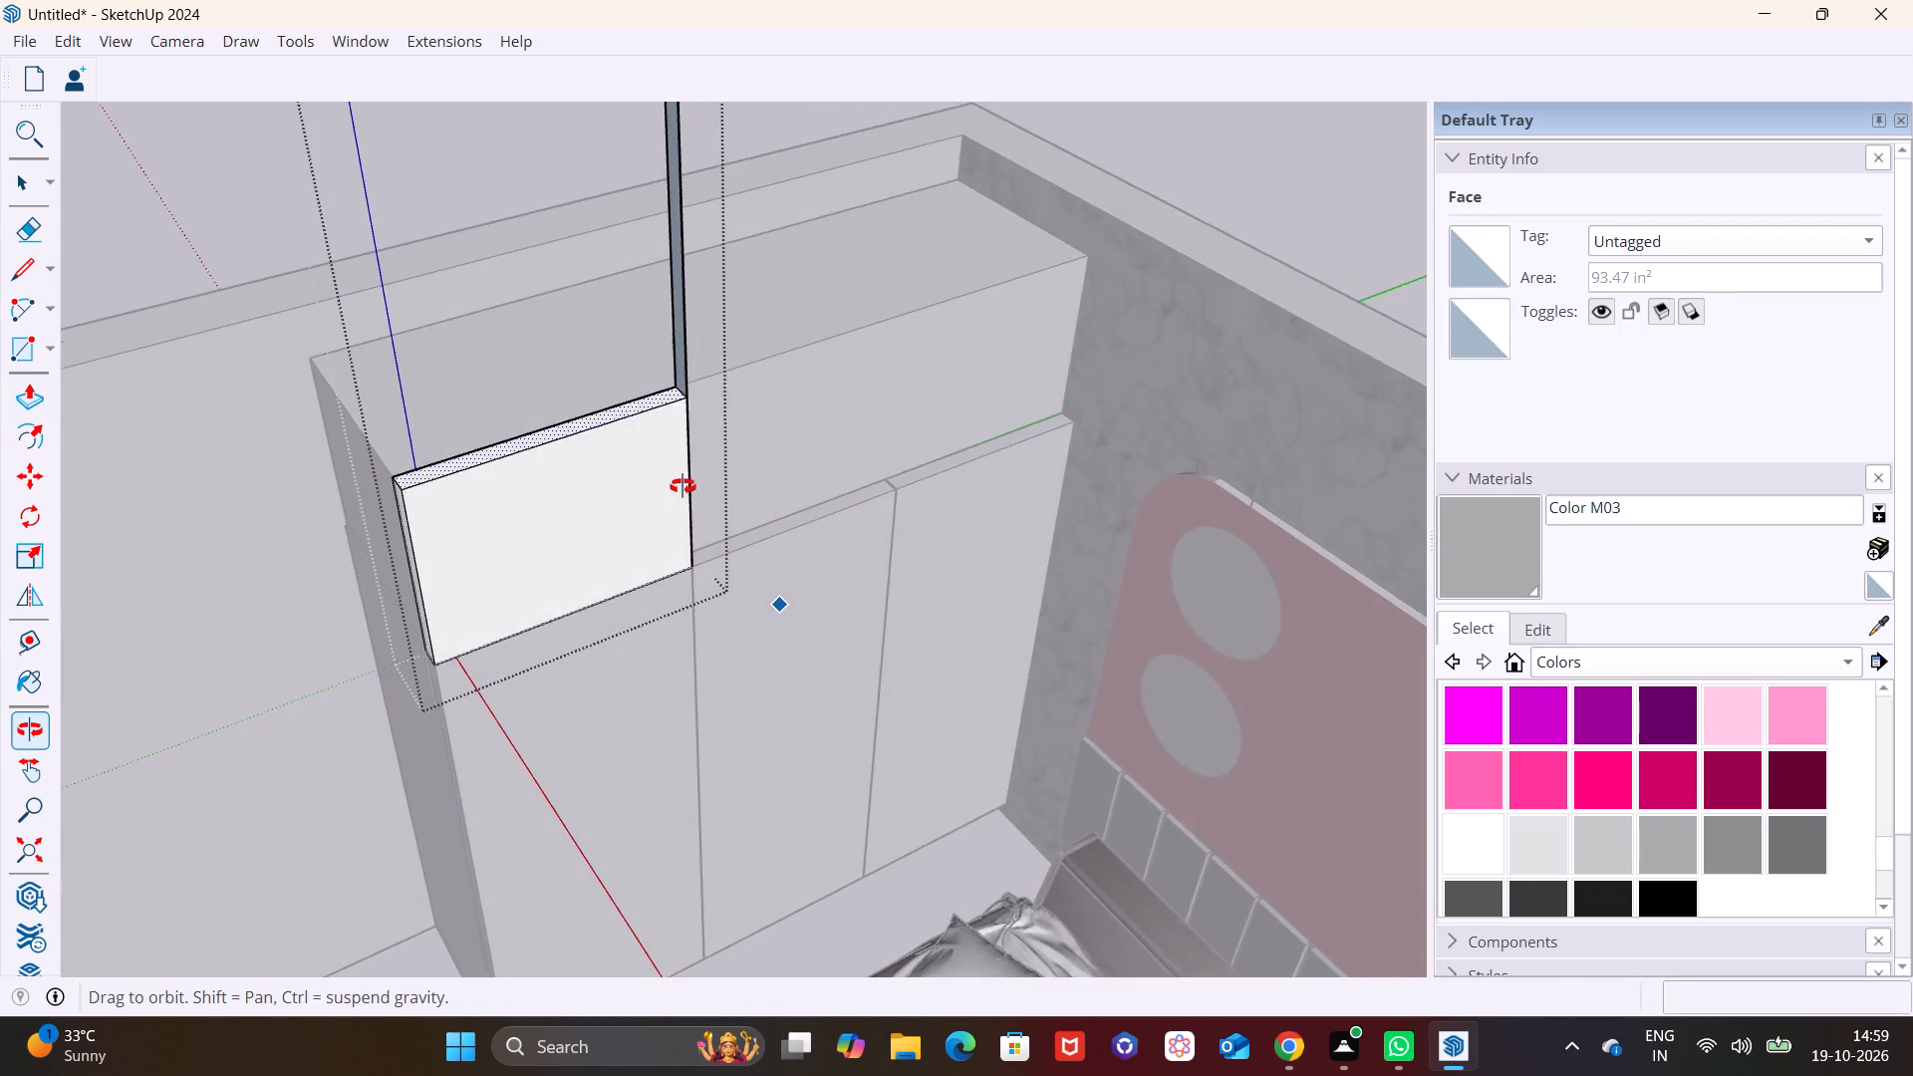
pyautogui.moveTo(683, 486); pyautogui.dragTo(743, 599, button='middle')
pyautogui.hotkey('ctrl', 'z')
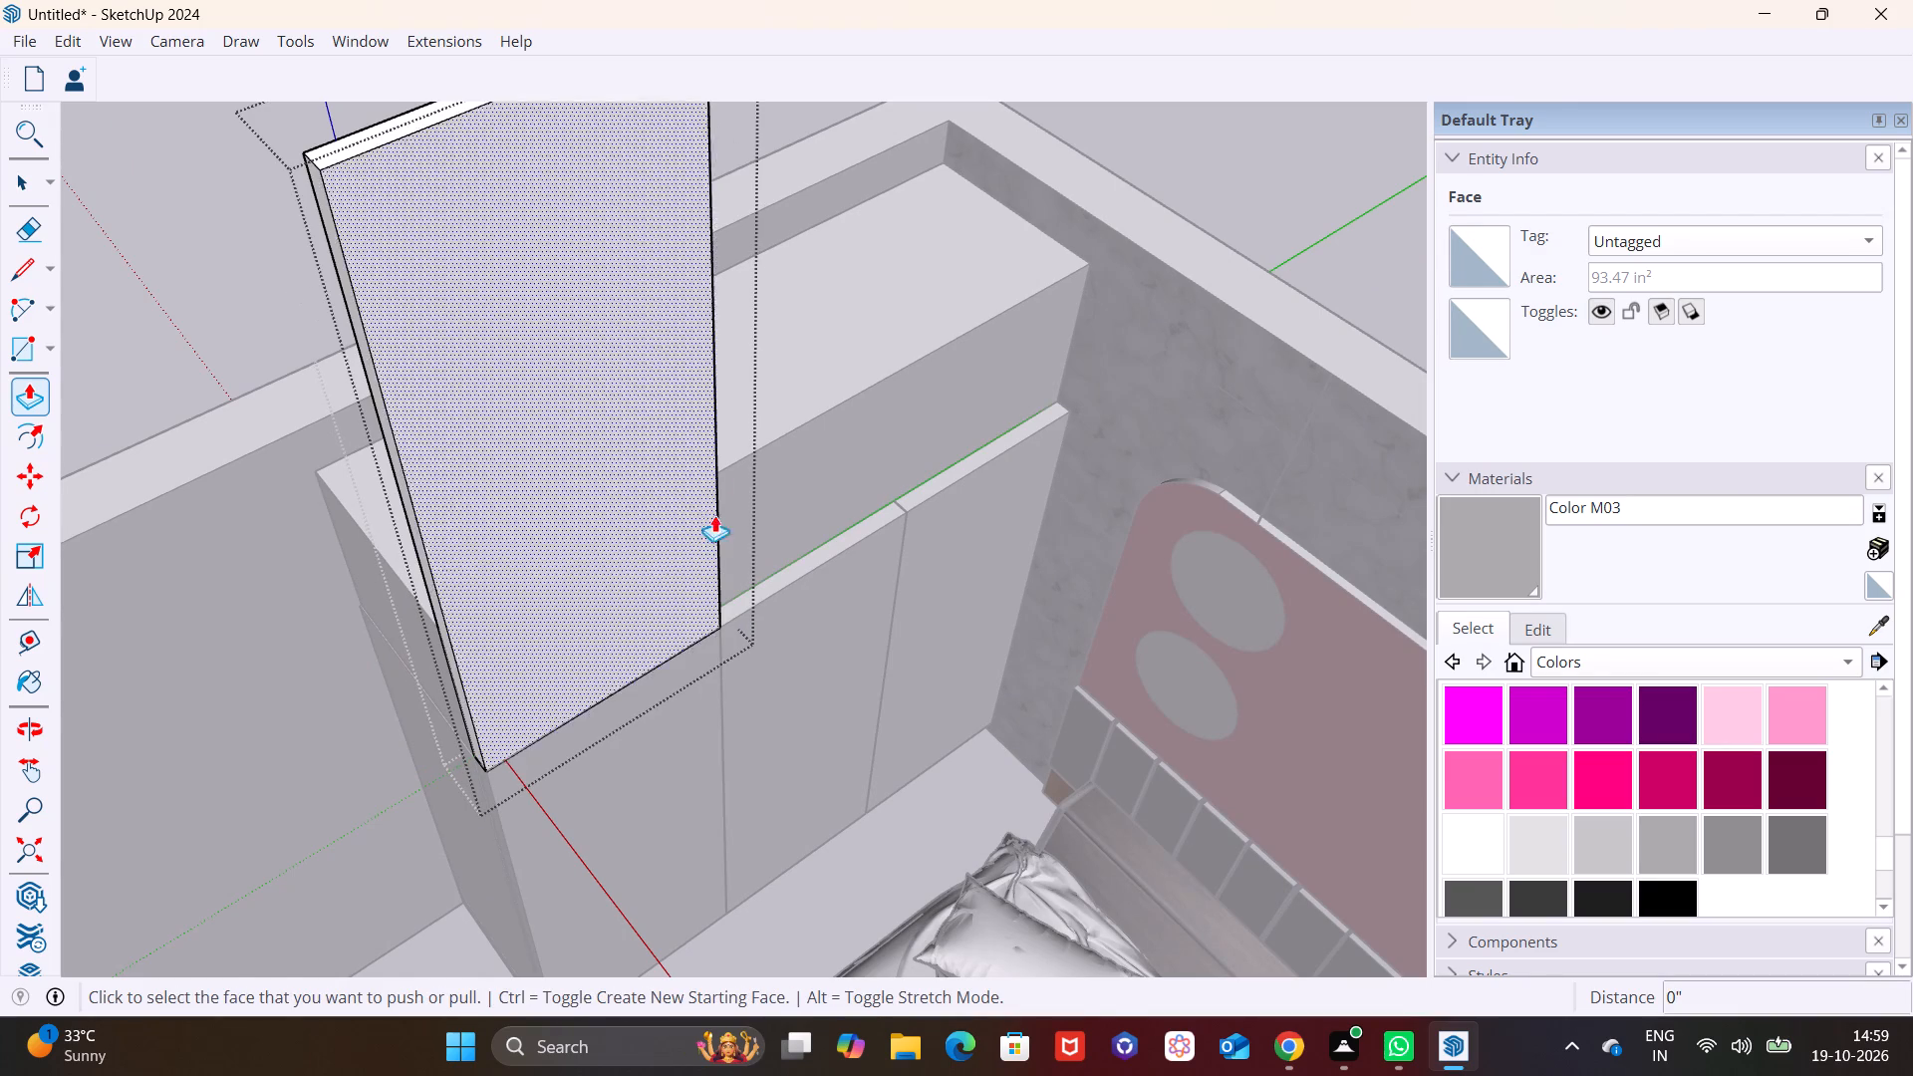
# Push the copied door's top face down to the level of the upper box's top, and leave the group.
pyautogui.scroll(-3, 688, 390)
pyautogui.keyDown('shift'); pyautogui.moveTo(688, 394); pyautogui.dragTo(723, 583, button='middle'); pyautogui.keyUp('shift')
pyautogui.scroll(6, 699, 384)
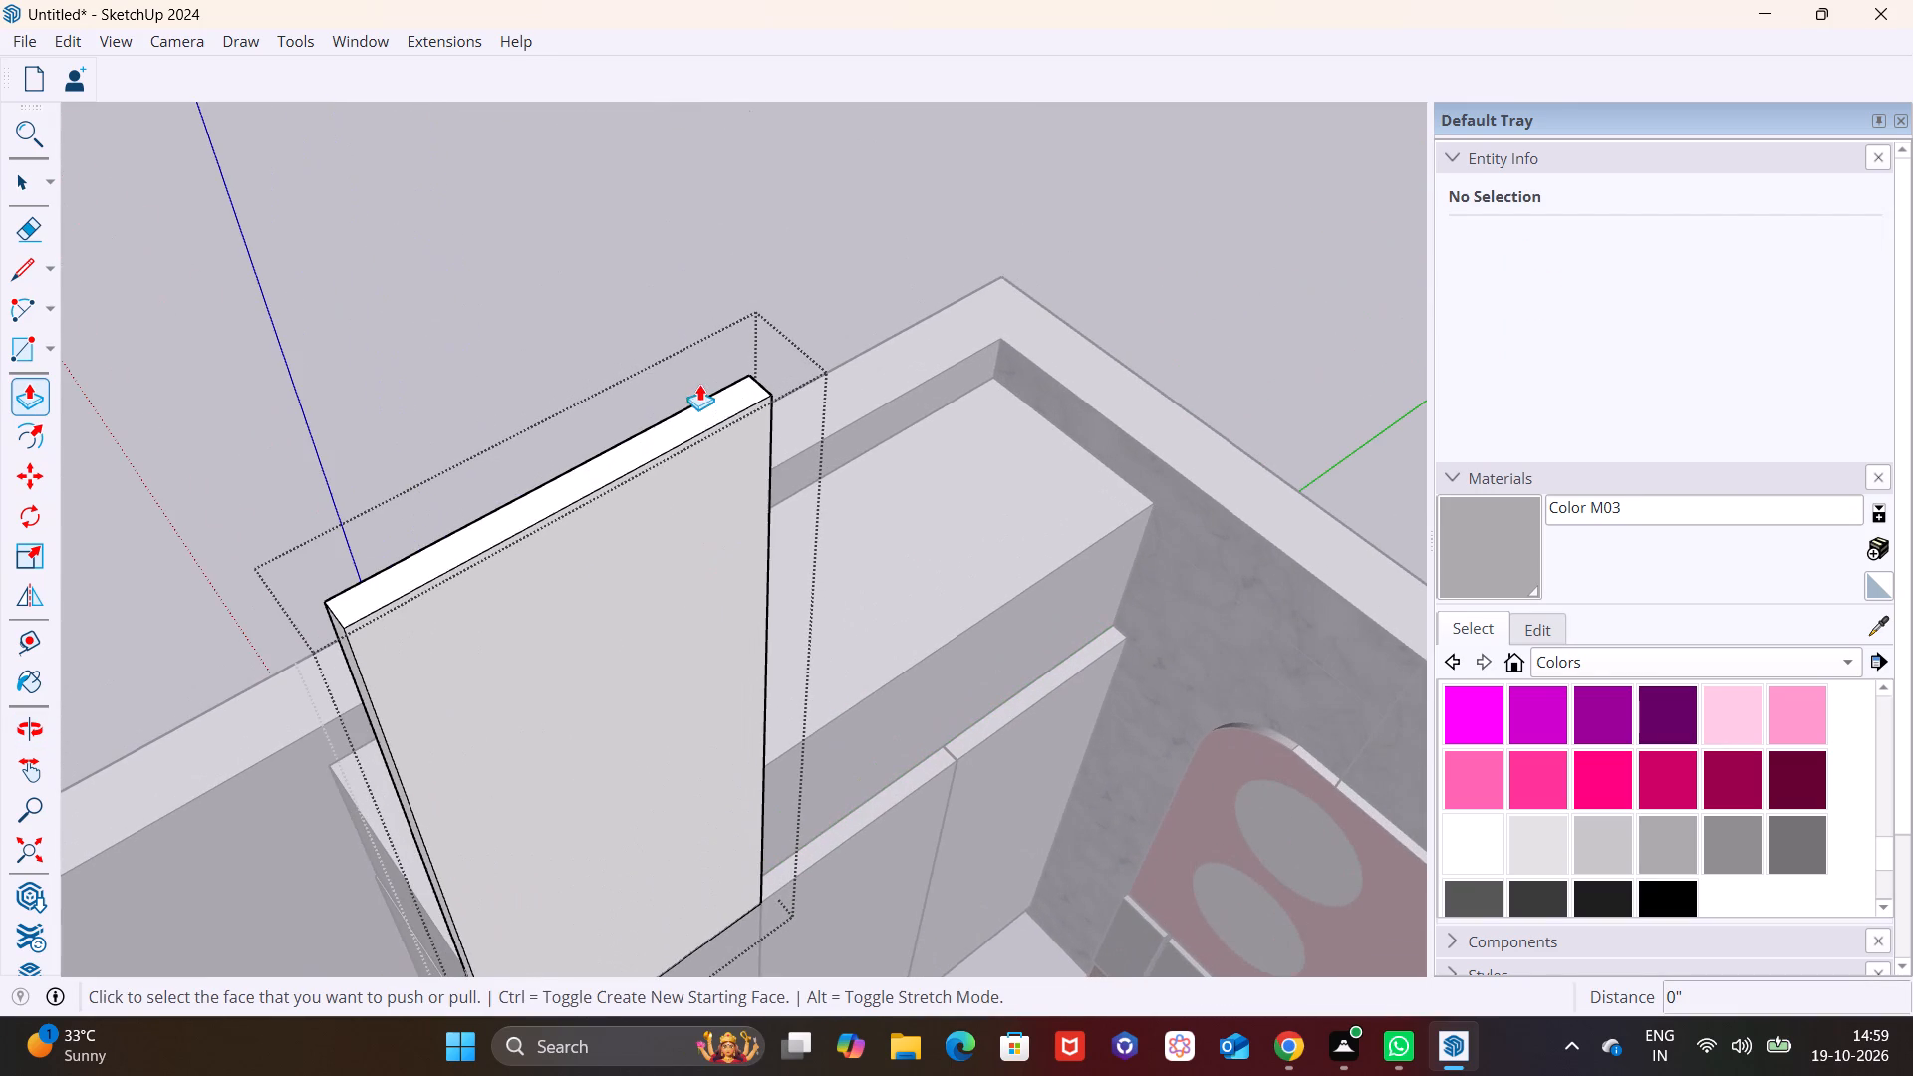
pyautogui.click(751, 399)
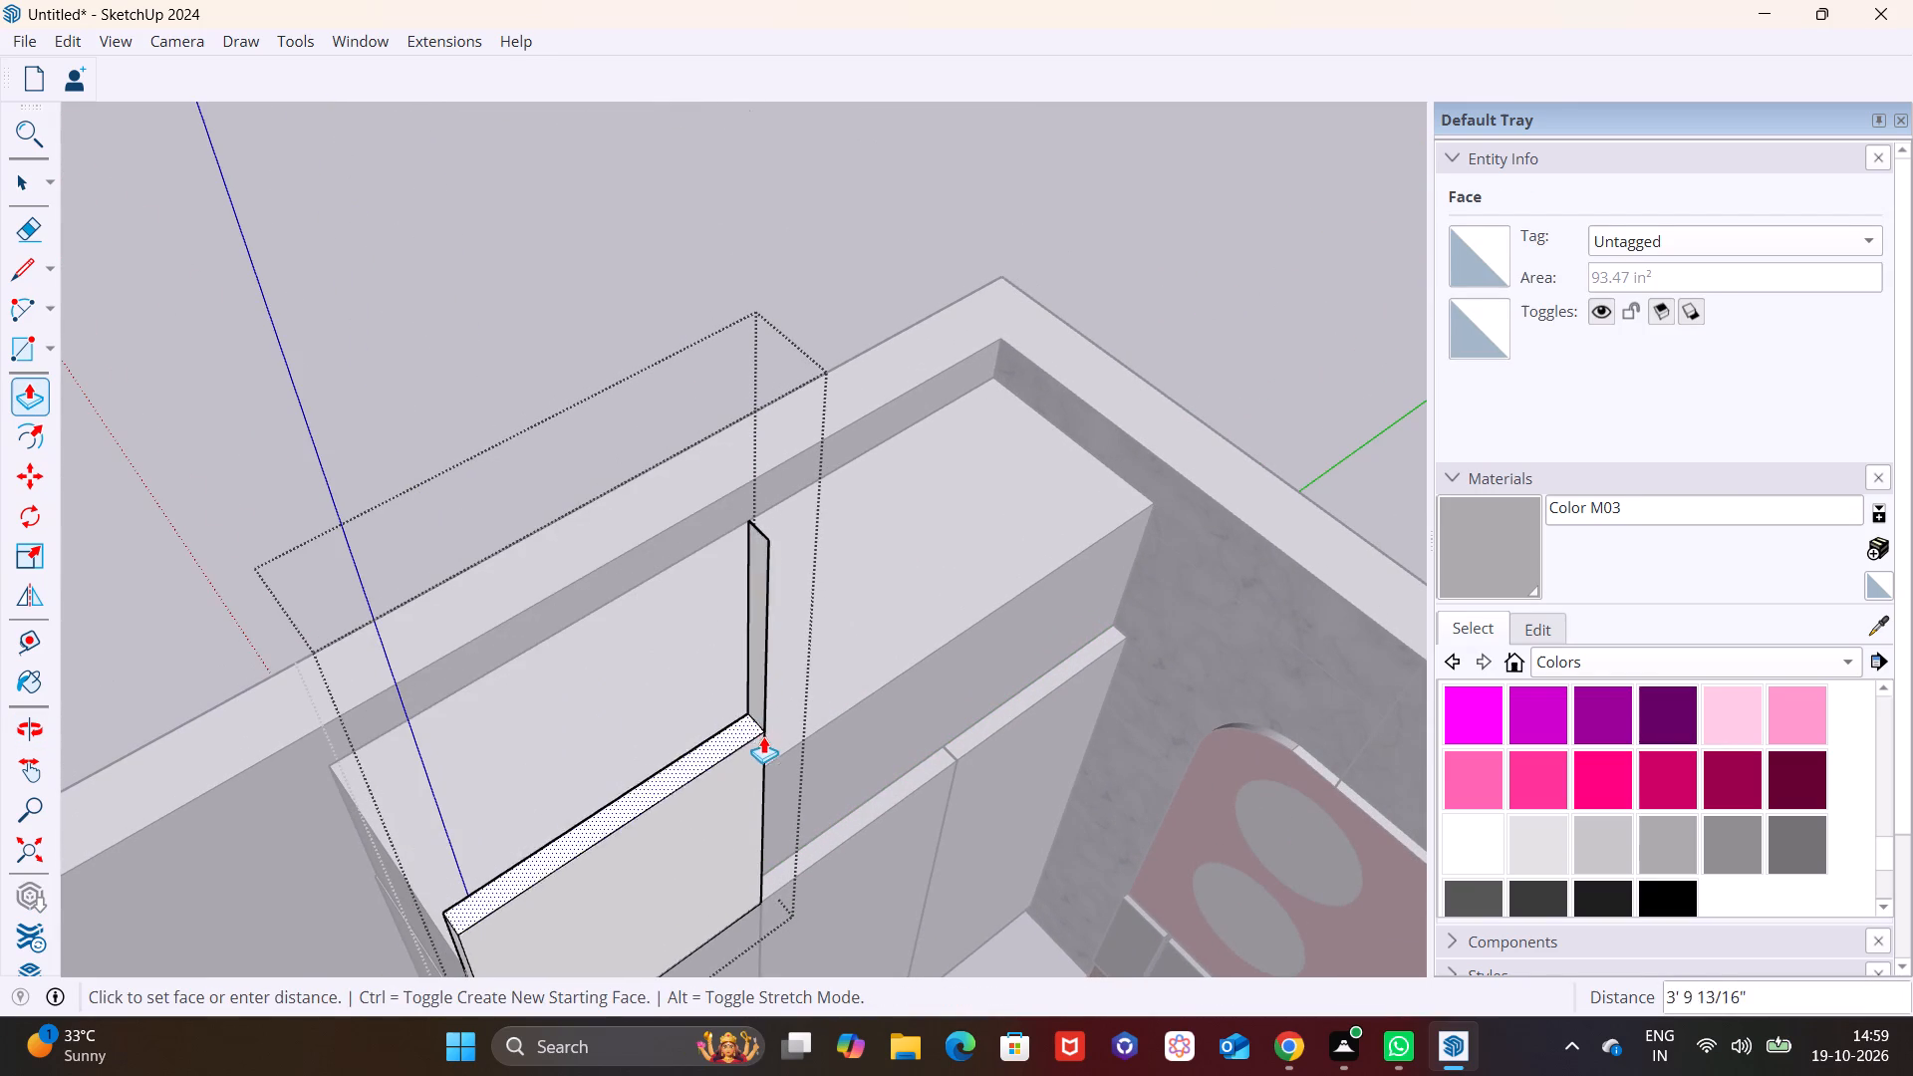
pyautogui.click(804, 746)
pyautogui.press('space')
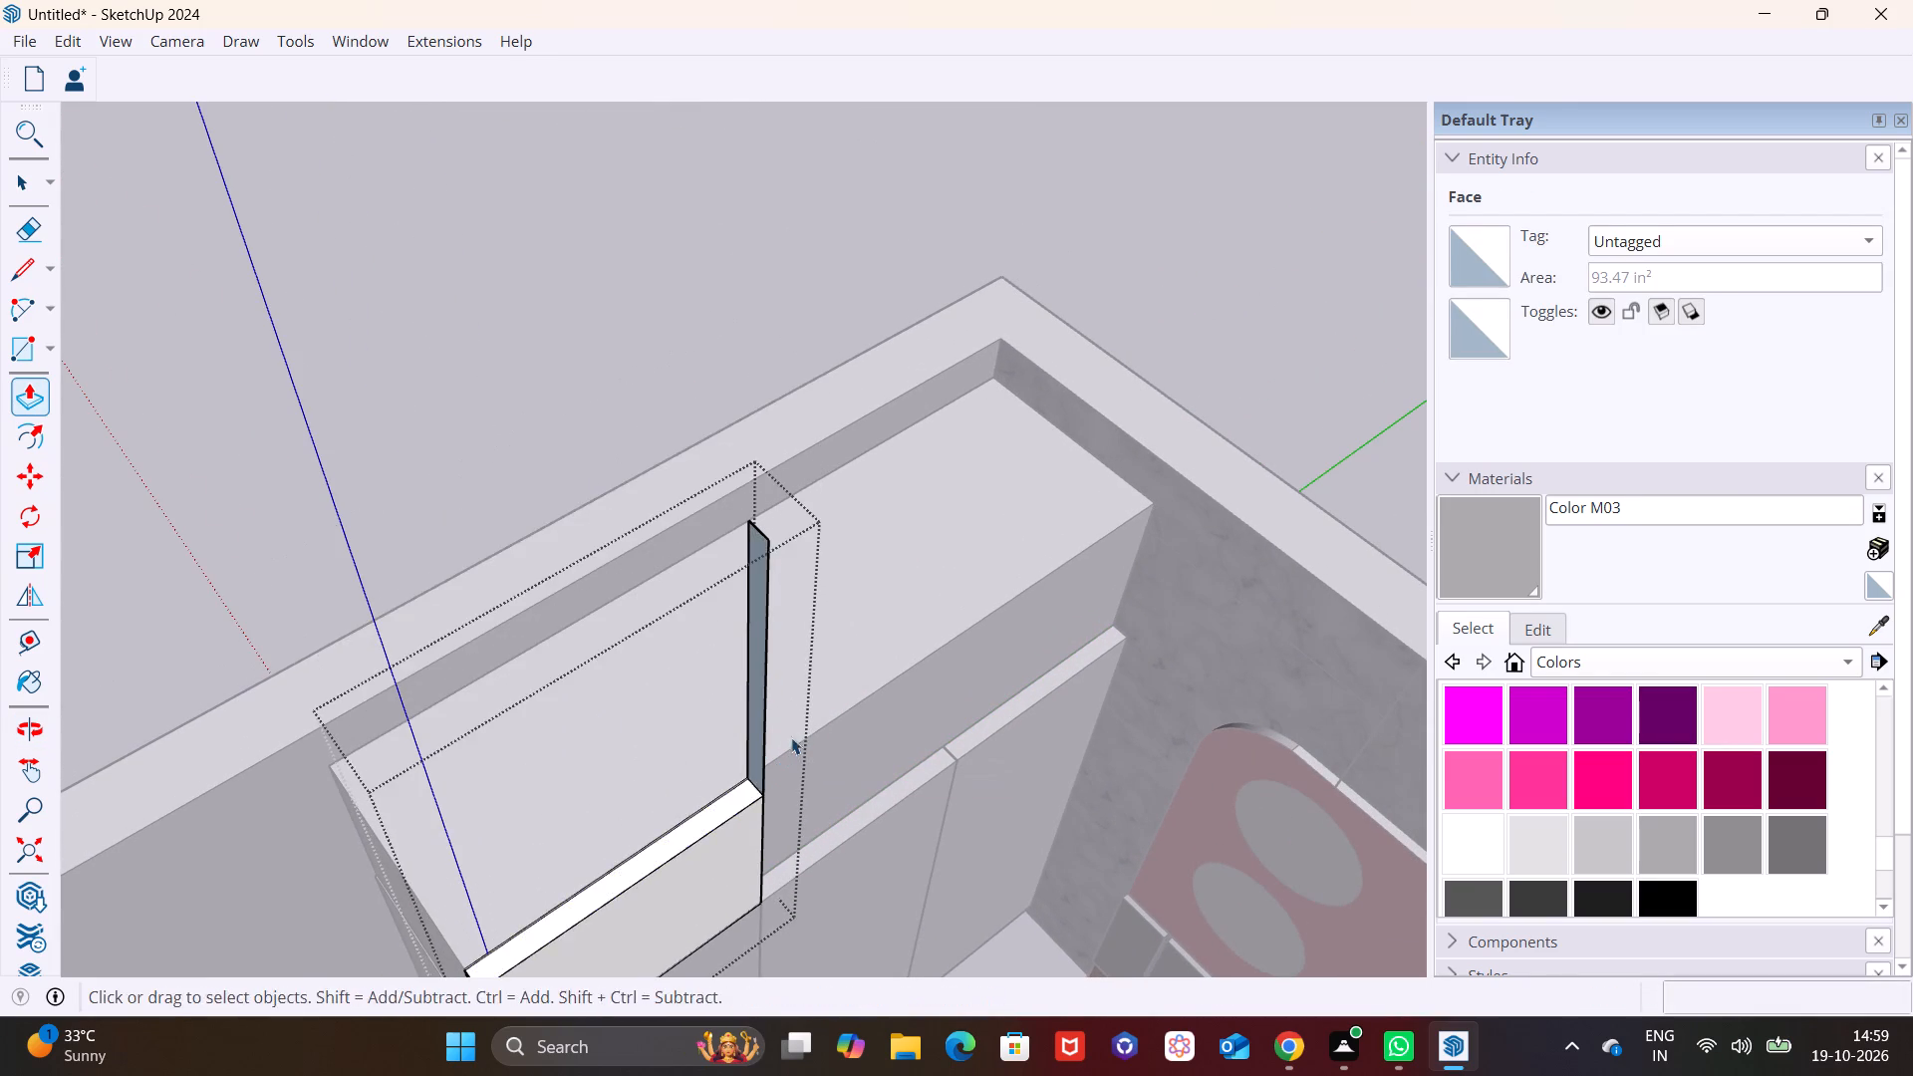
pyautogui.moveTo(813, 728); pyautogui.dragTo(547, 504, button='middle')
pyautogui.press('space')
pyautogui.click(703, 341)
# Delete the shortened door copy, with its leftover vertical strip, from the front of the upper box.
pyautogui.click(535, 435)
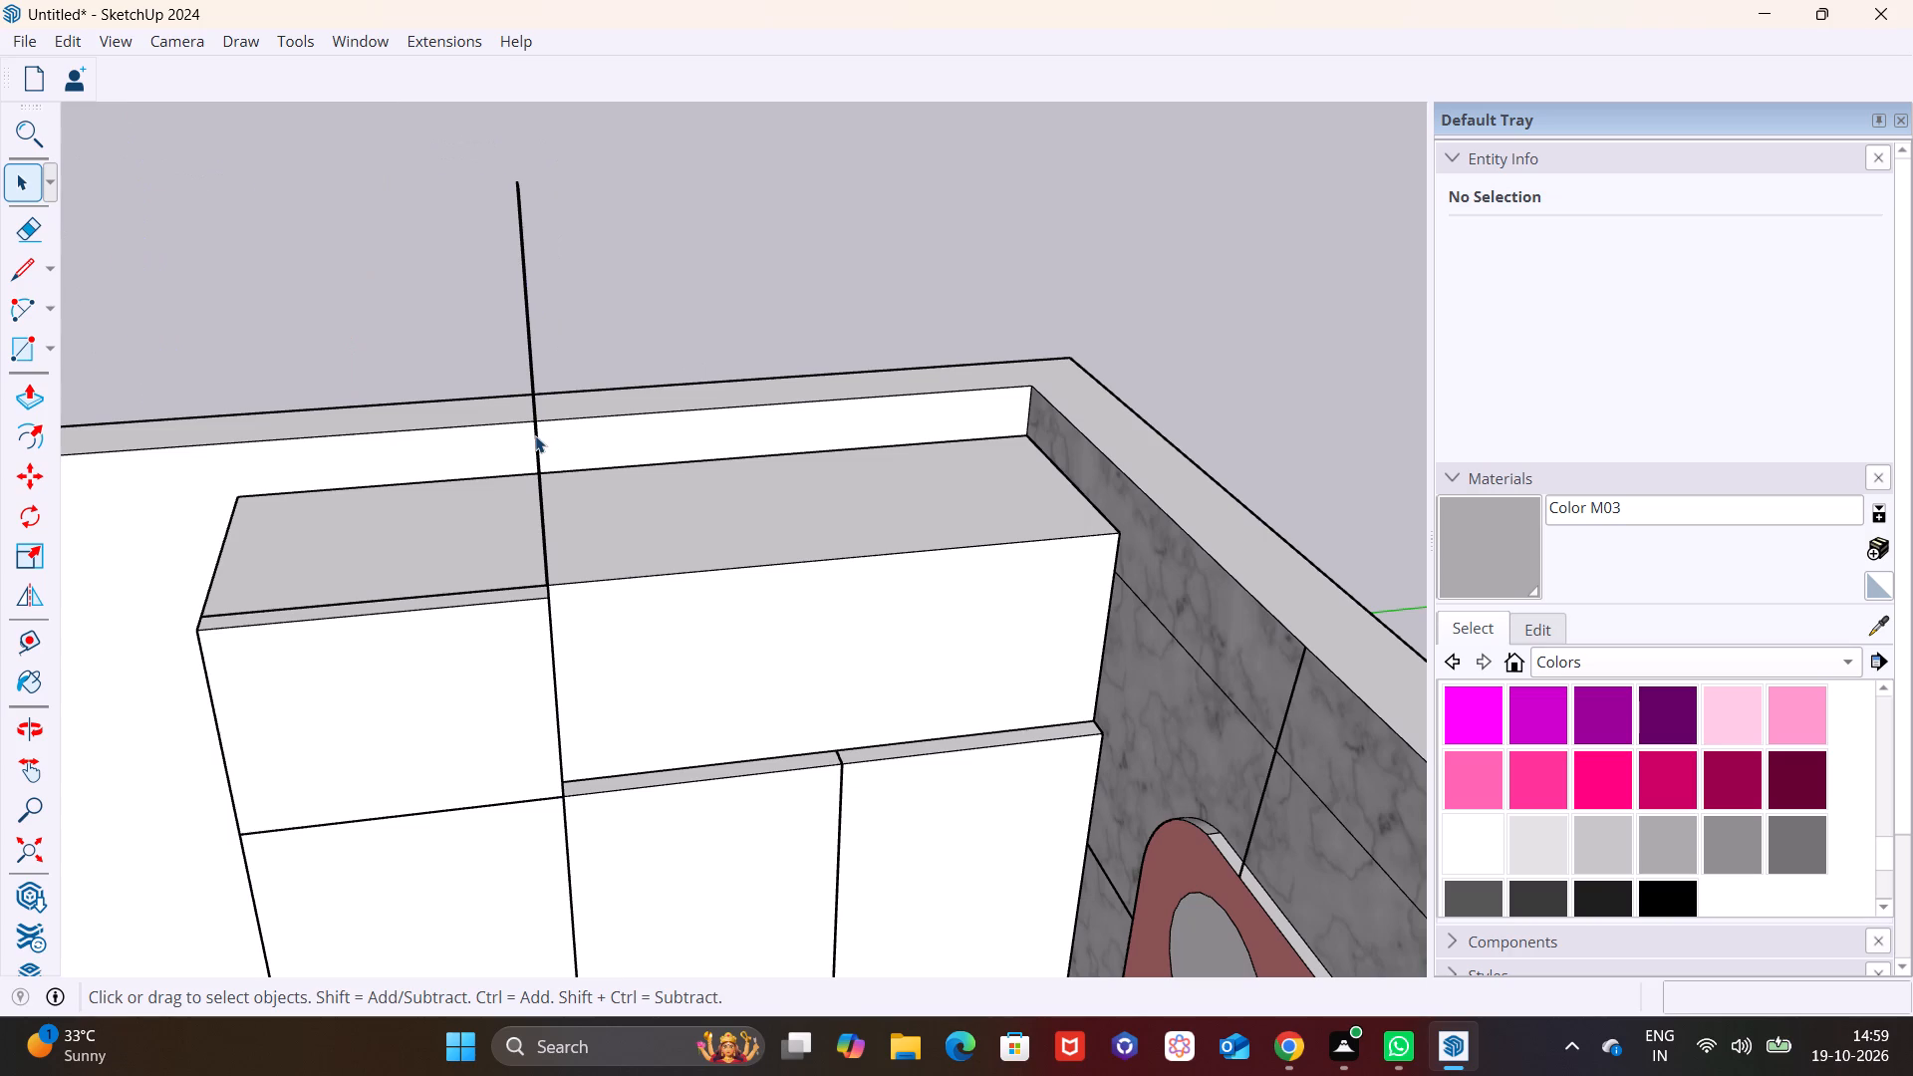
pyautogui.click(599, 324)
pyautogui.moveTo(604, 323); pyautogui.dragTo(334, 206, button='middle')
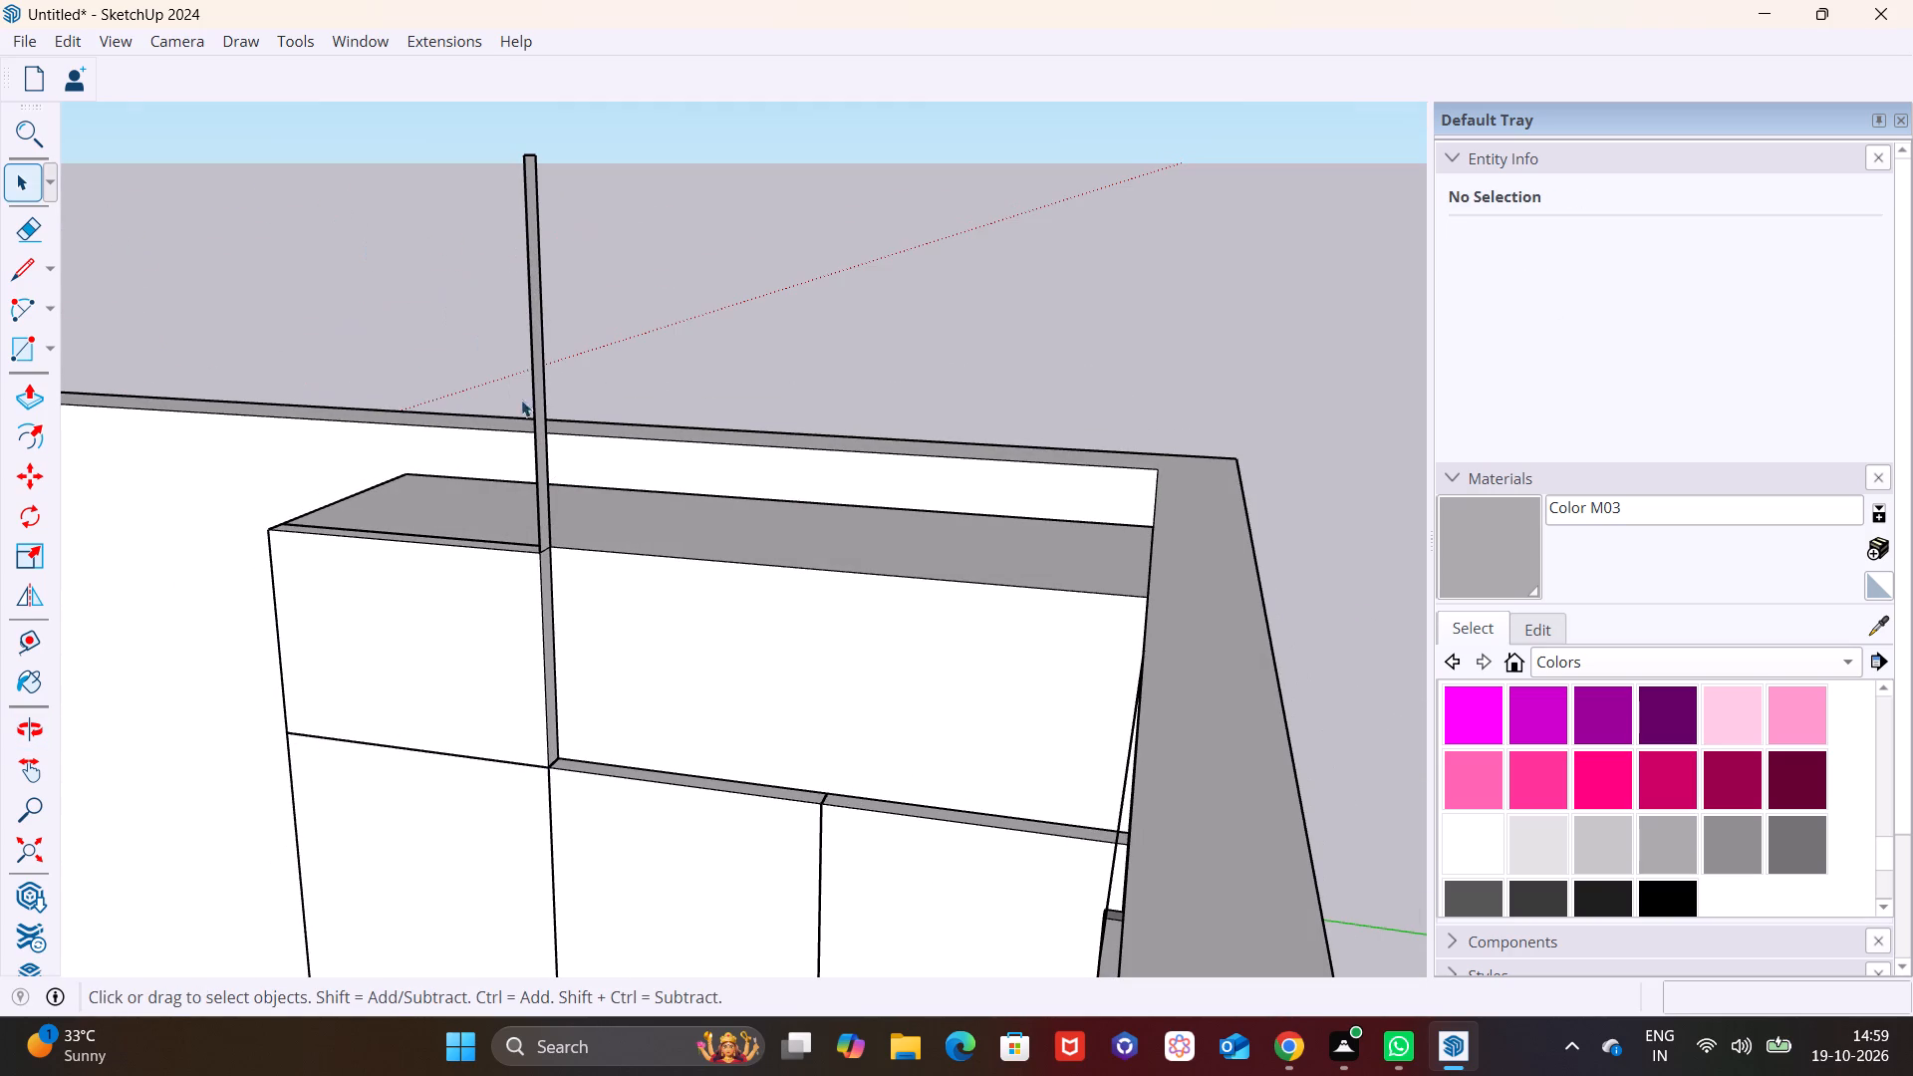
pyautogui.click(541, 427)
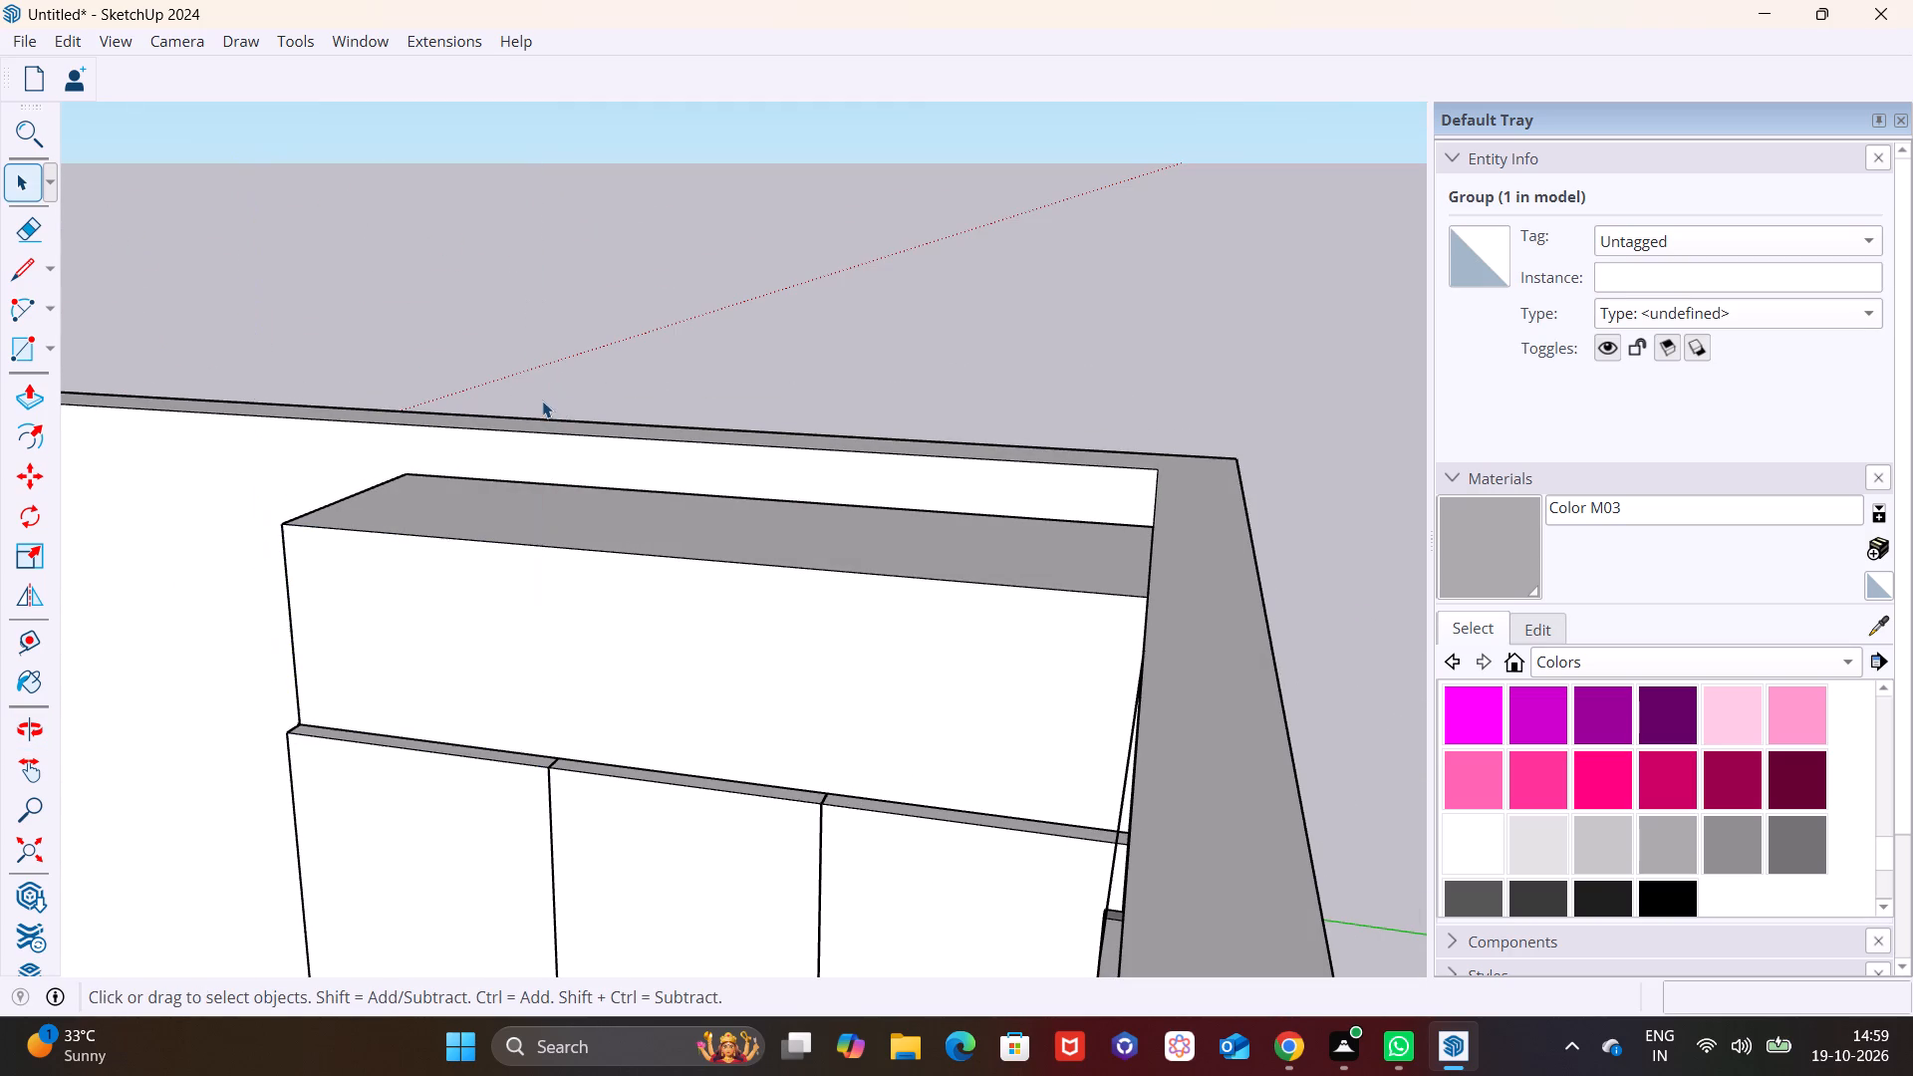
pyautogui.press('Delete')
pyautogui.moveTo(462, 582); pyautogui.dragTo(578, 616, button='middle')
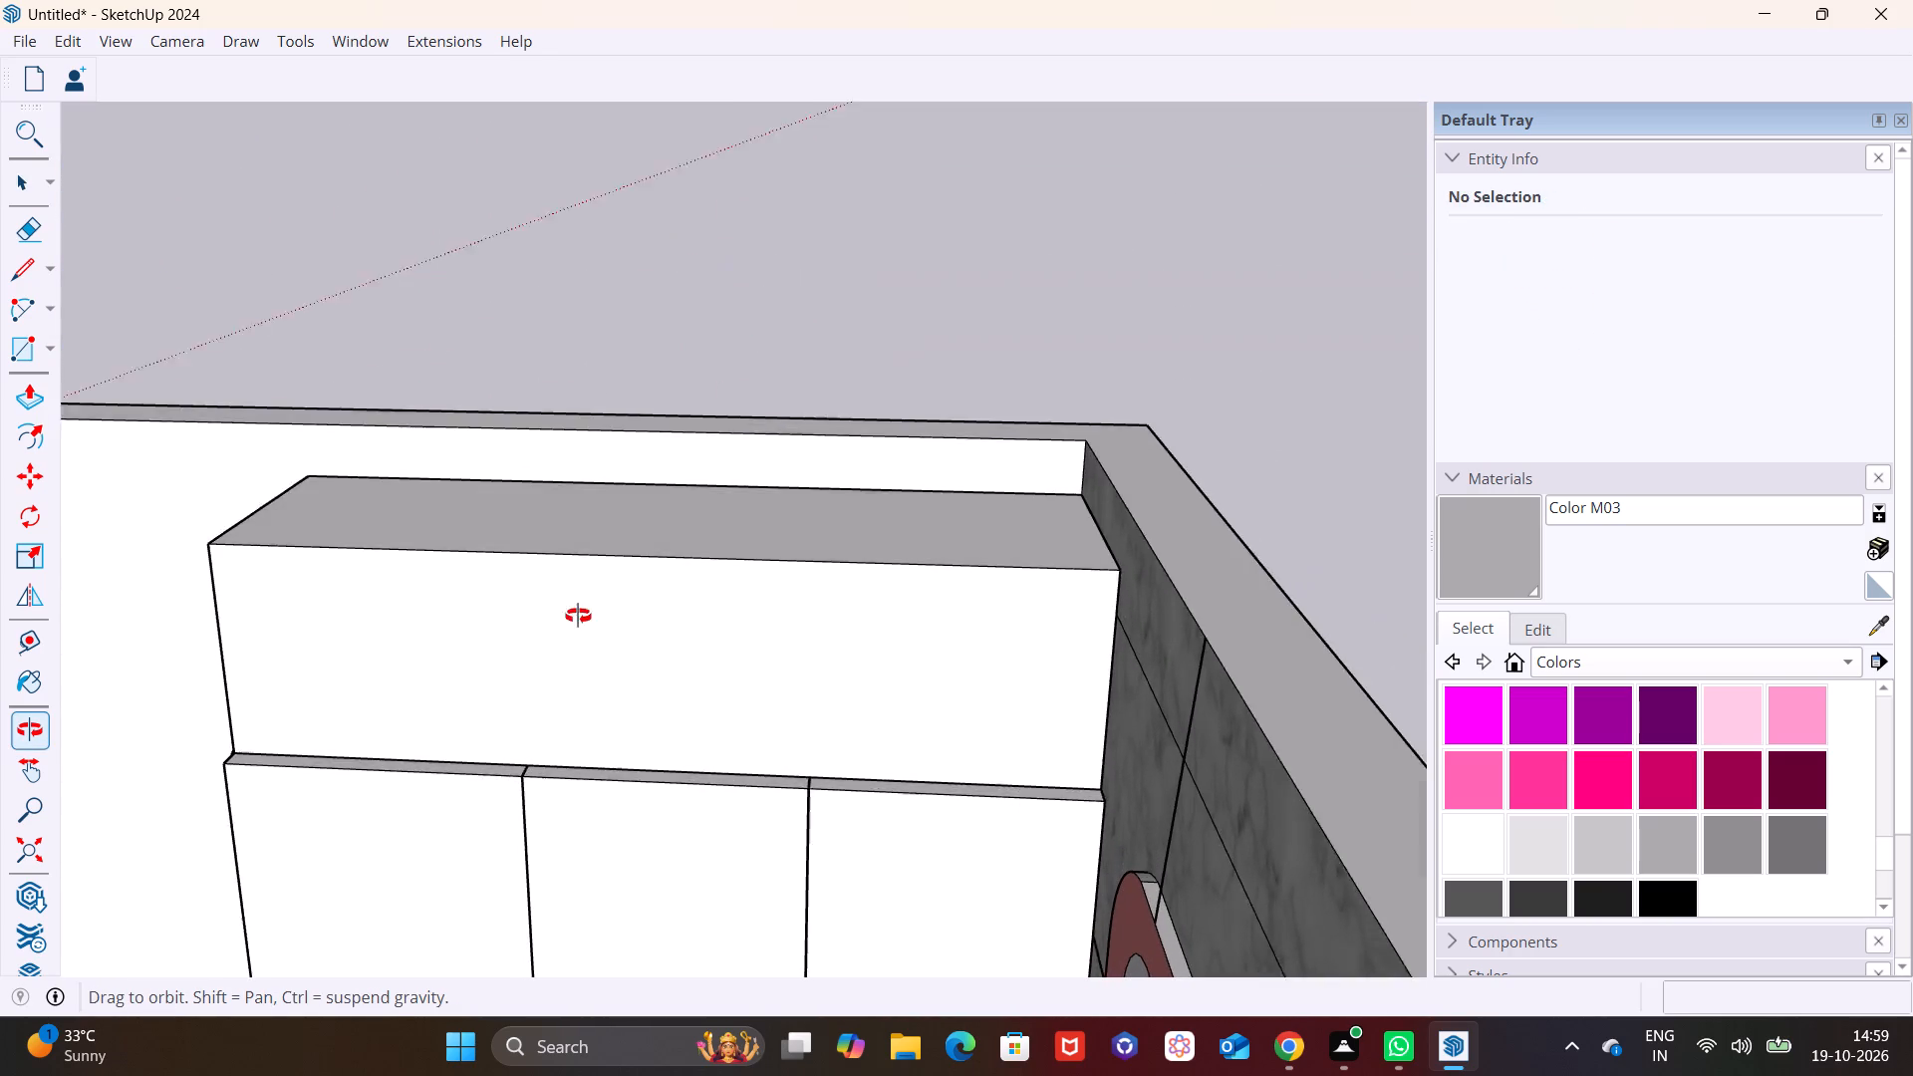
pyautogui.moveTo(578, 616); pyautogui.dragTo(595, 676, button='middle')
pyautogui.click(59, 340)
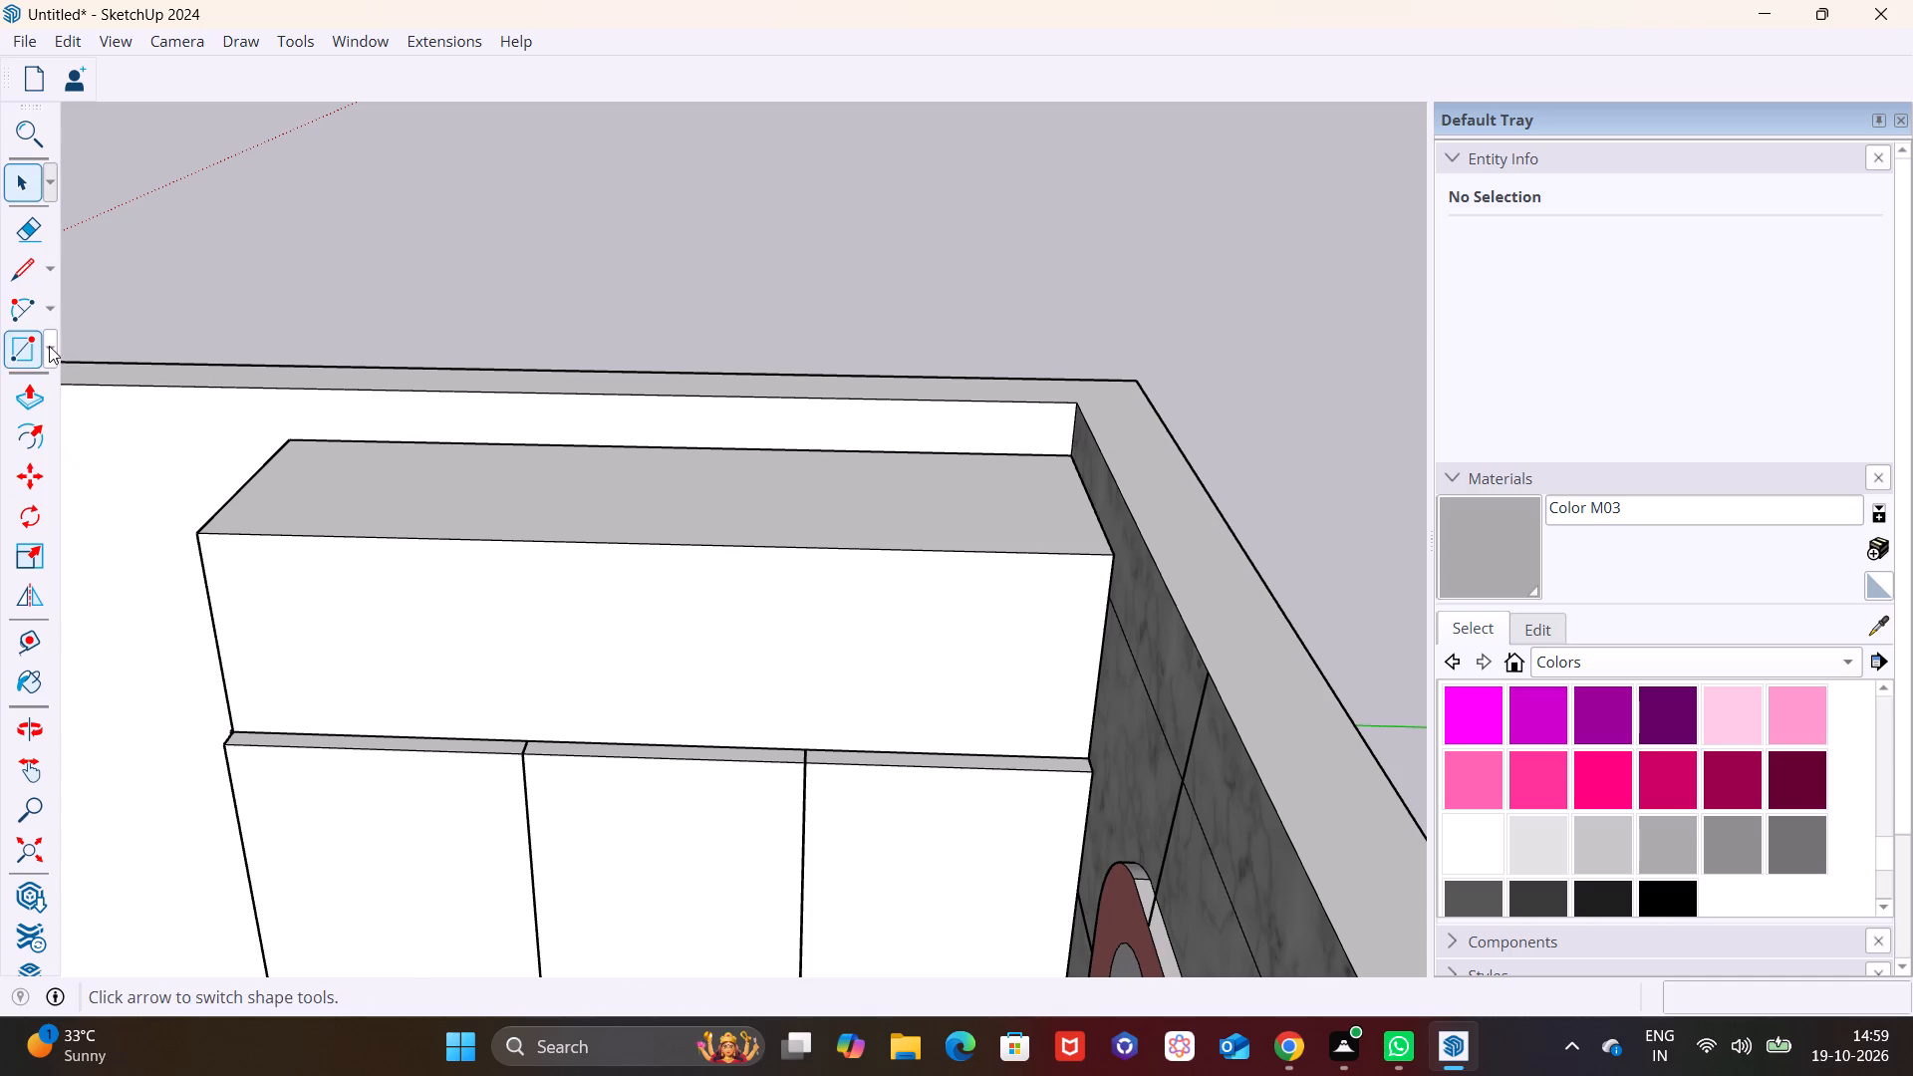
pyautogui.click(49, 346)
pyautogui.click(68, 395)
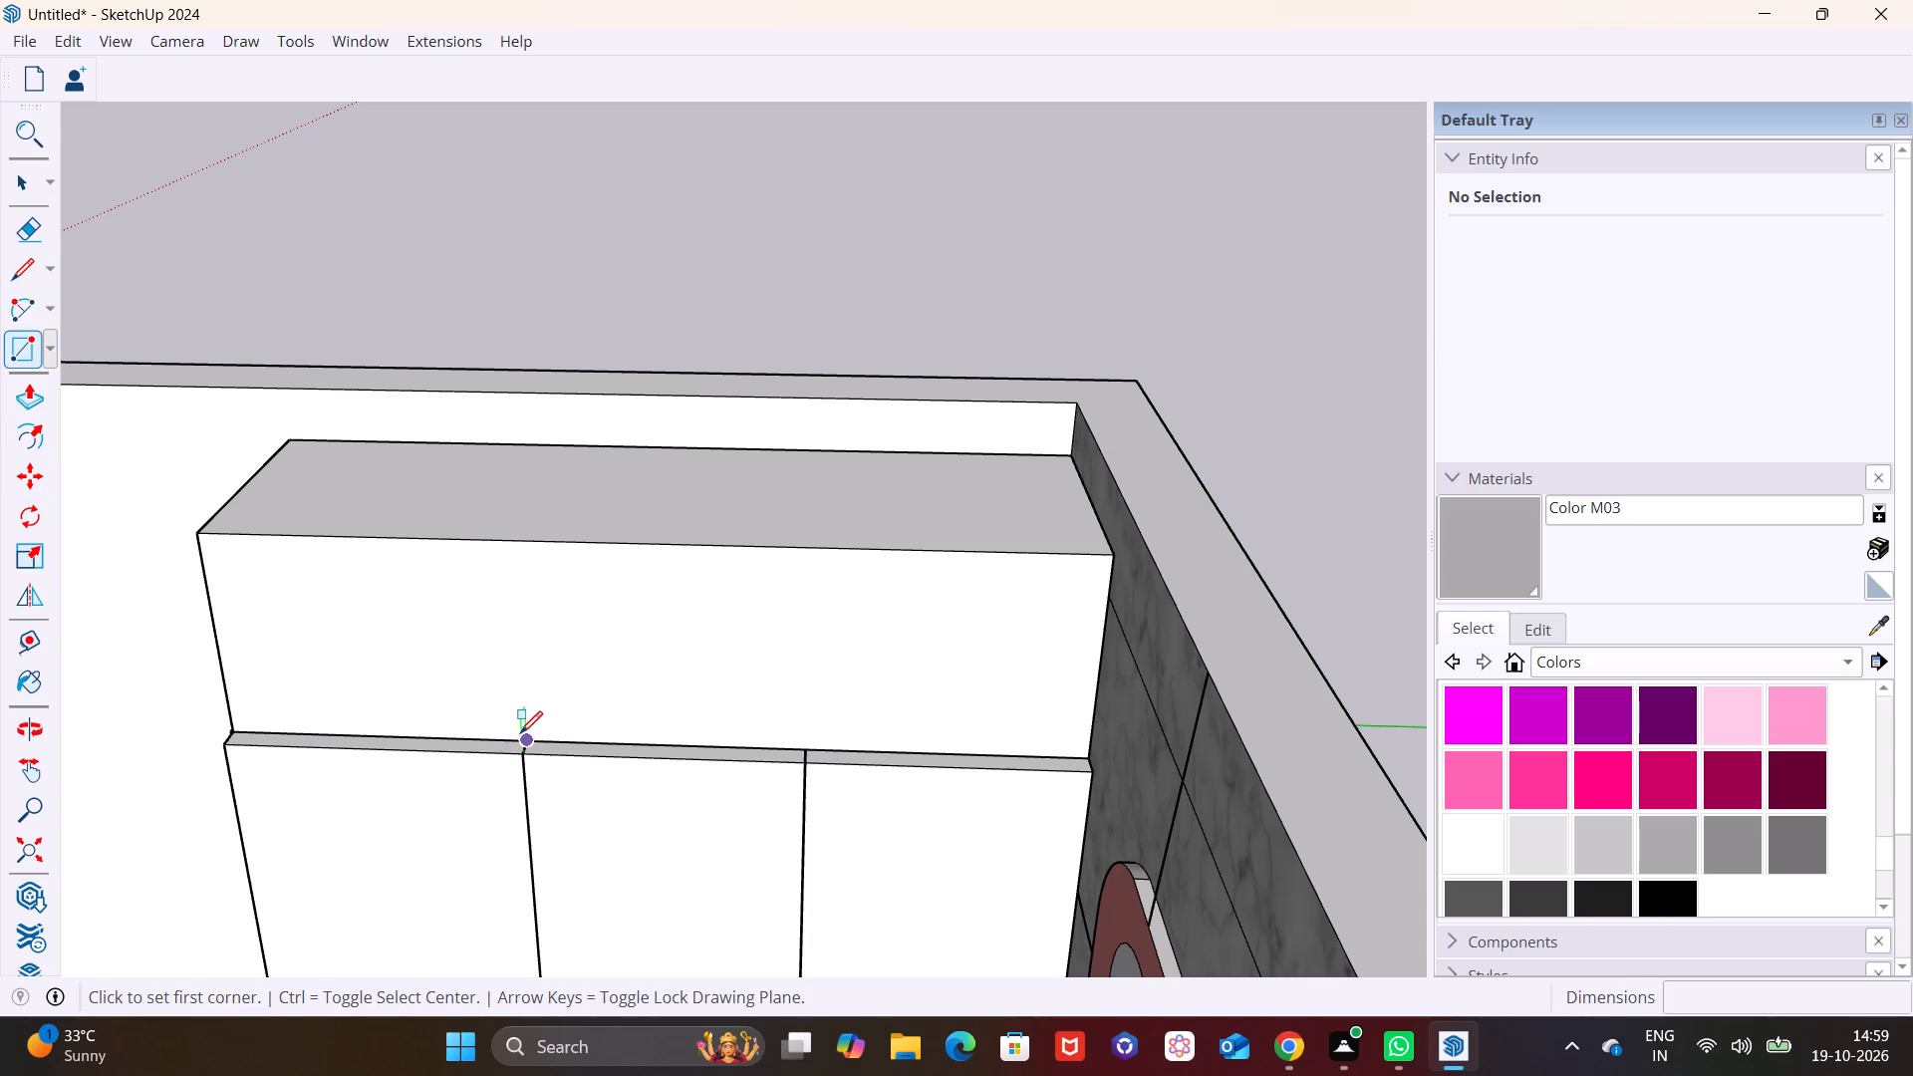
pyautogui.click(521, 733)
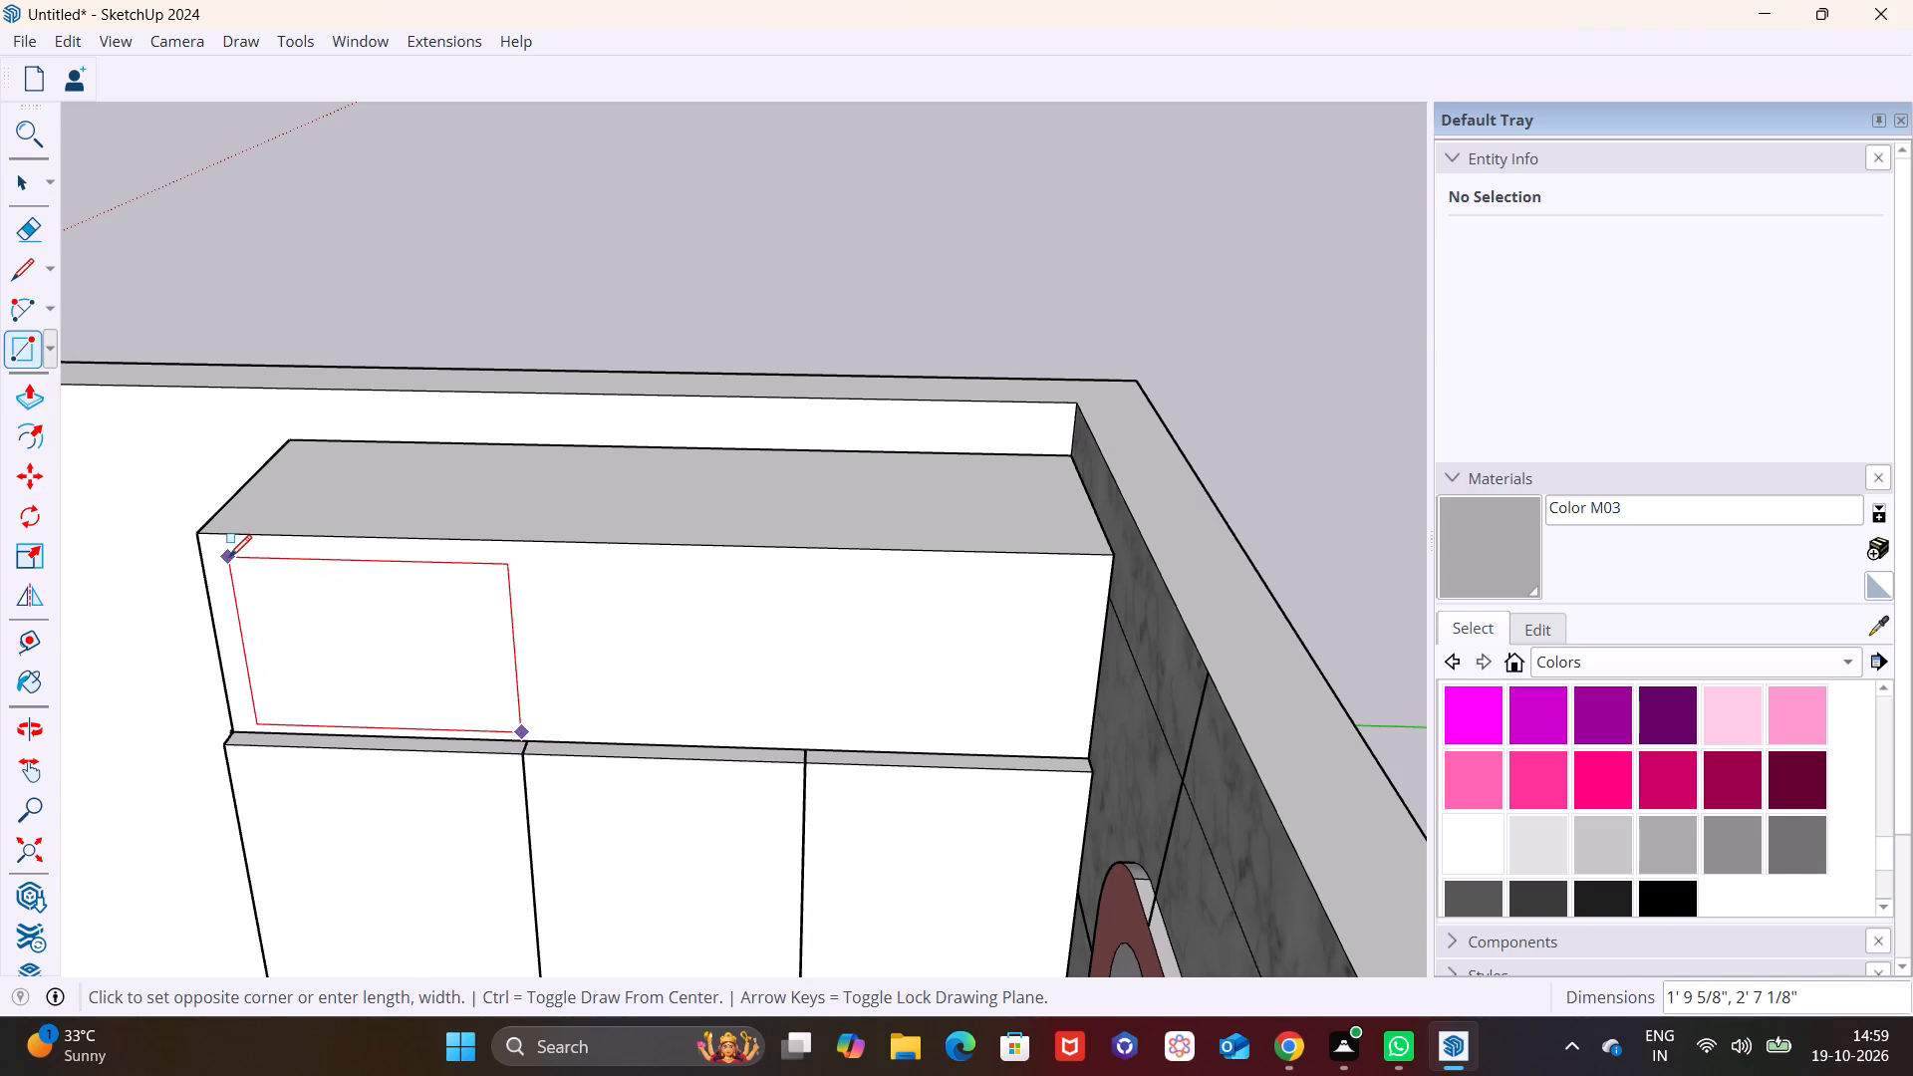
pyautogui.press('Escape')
# Draw a 2' 10 15/16" by 1' 10 7/8" rectangle on the upper box's front, above the door farthest from the marble wall.
pyautogui.moveTo(336, 645); pyautogui.dragTo(406, 533, button='middle')
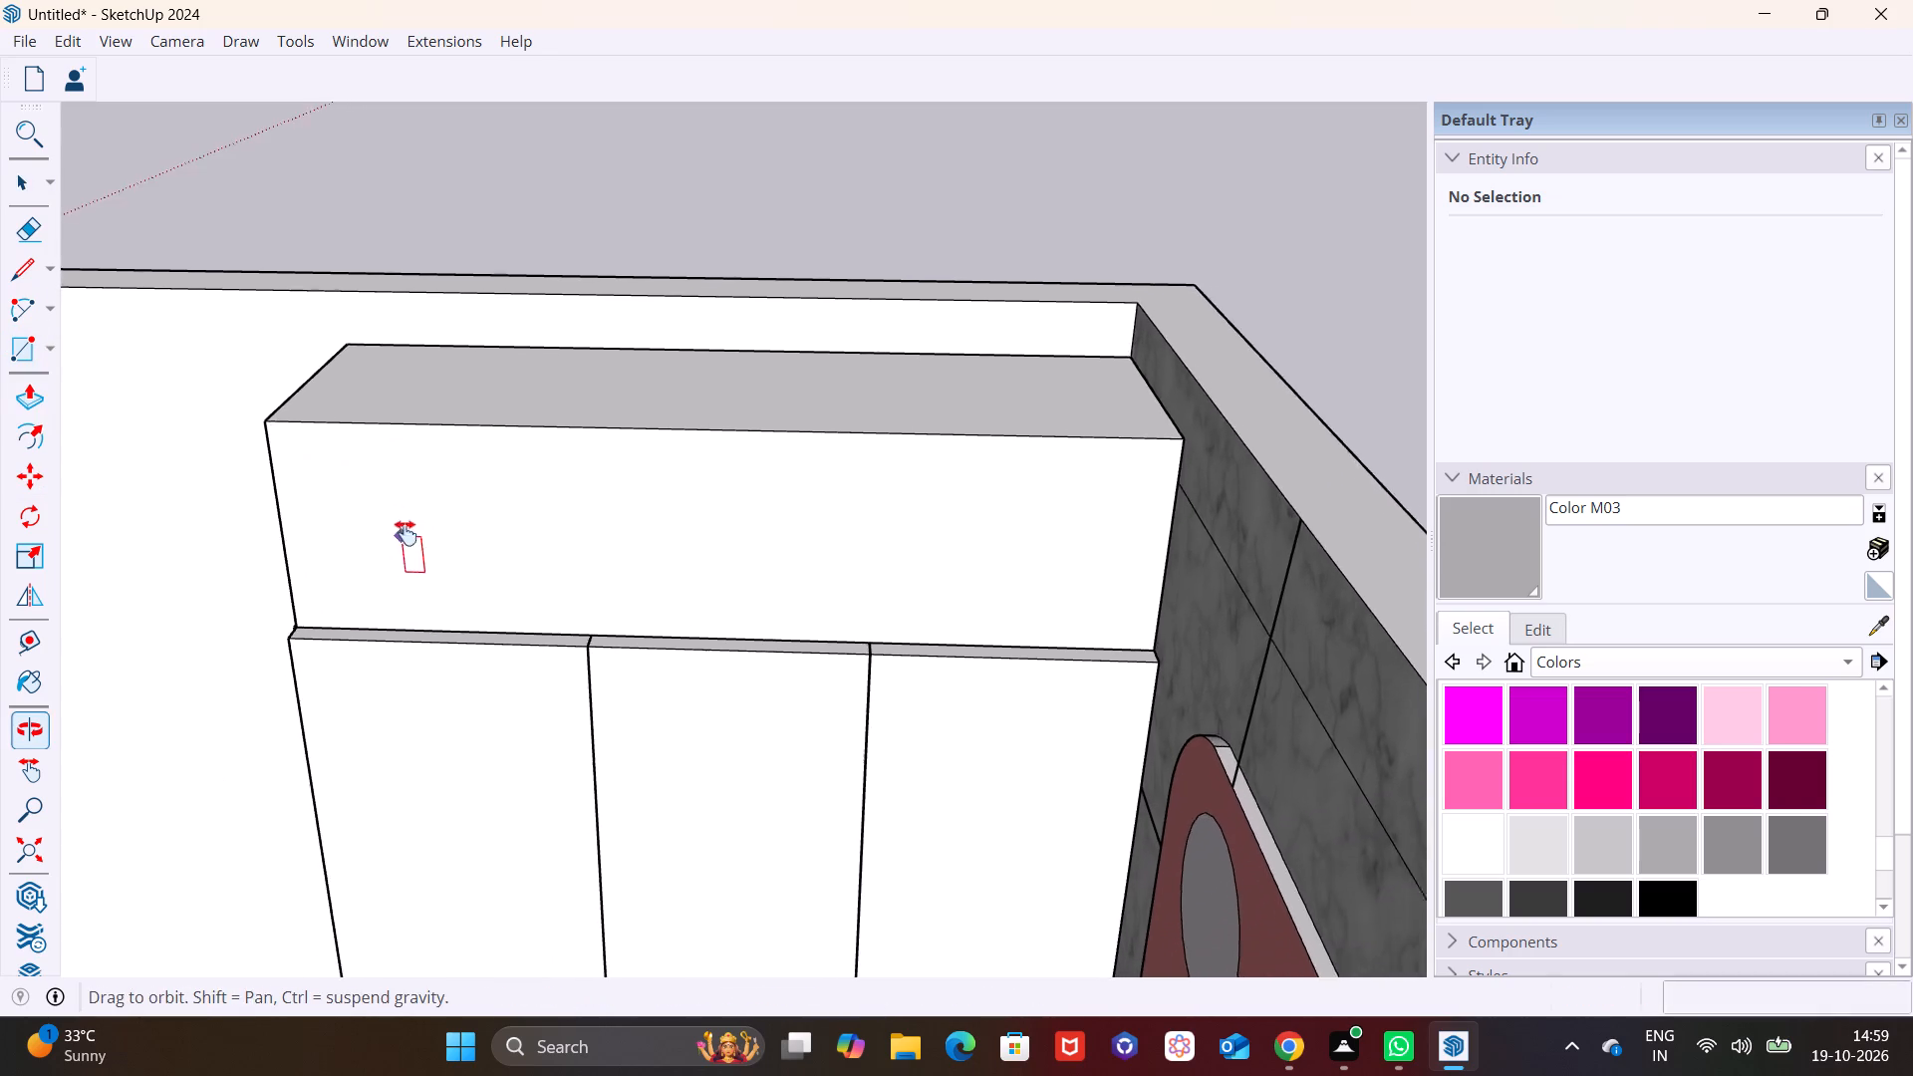
pyautogui.moveTo(406, 533); pyautogui.dragTo(410, 531, button='middle')
pyautogui.scroll(6, 510, 606)
pyautogui.moveTo(682, 631); pyautogui.dragTo(631, 709, button='middle')
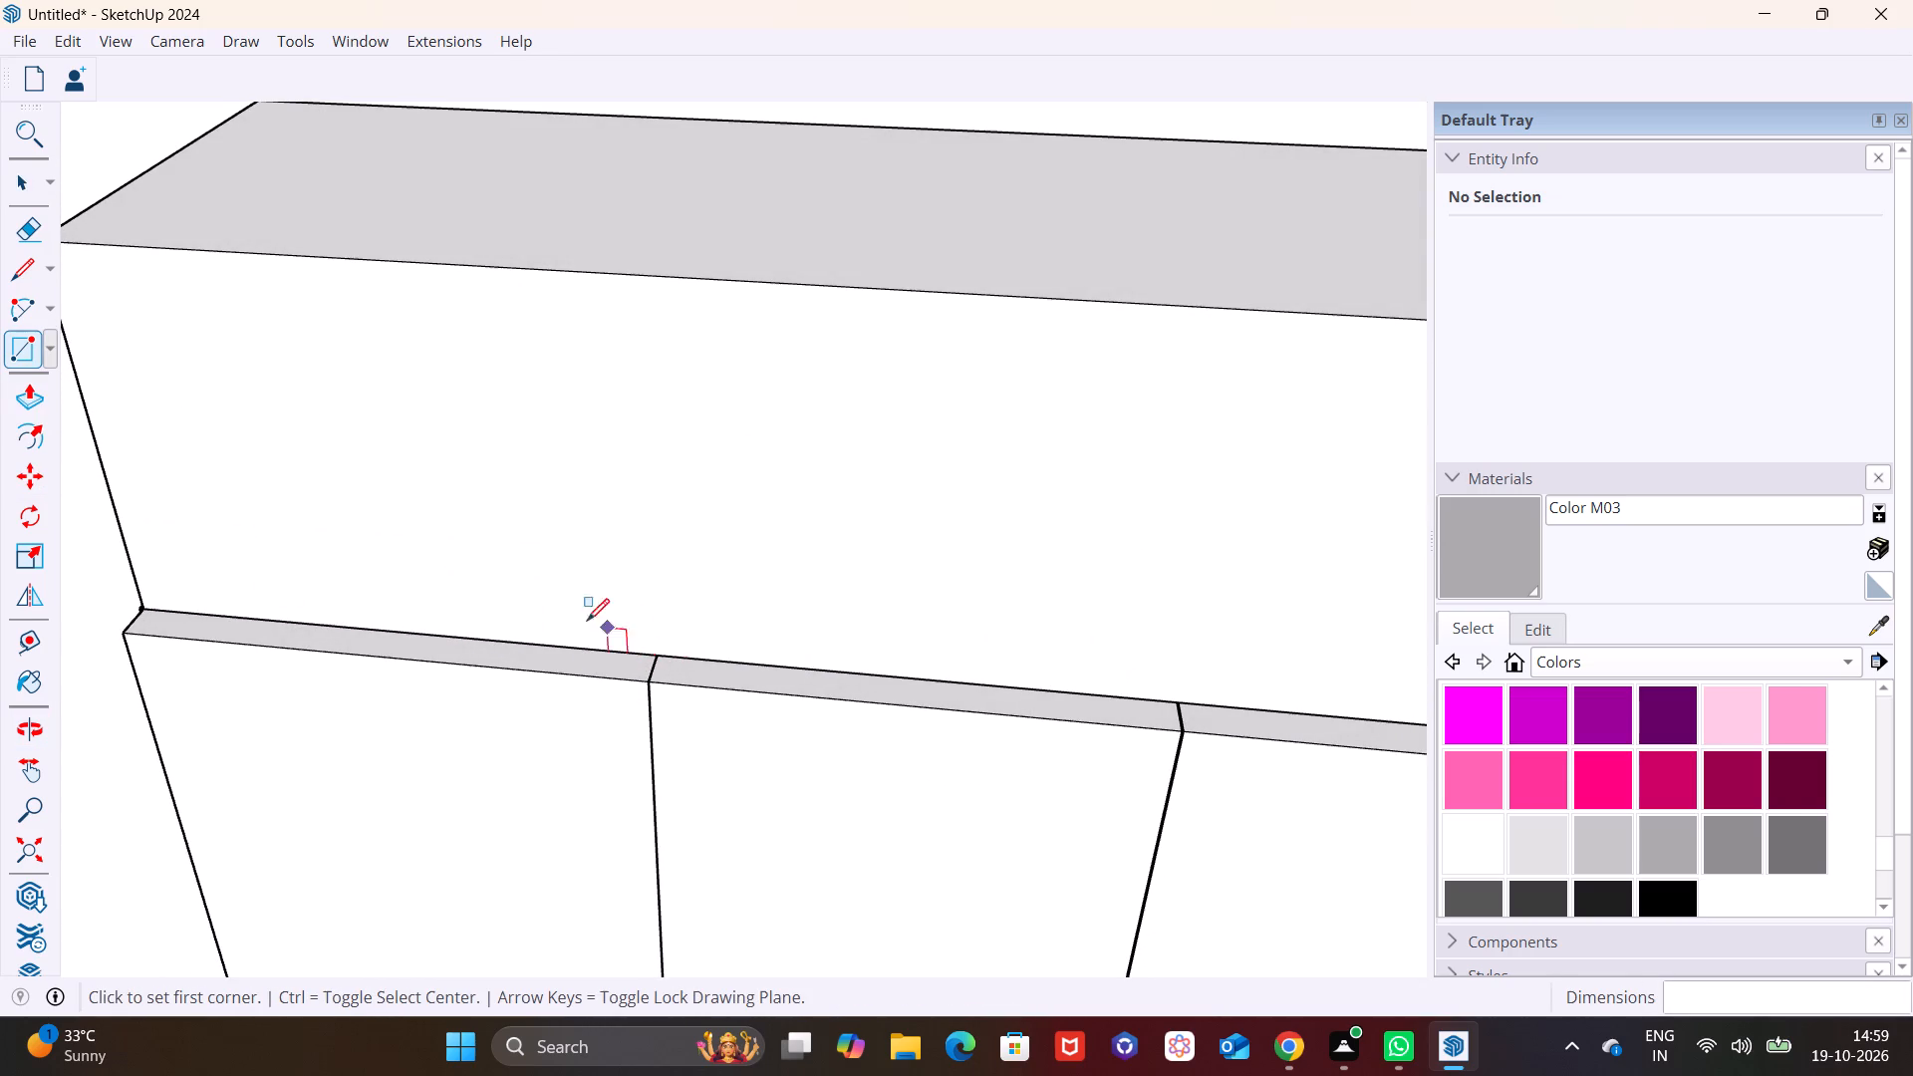
pyautogui.click(51, 344)
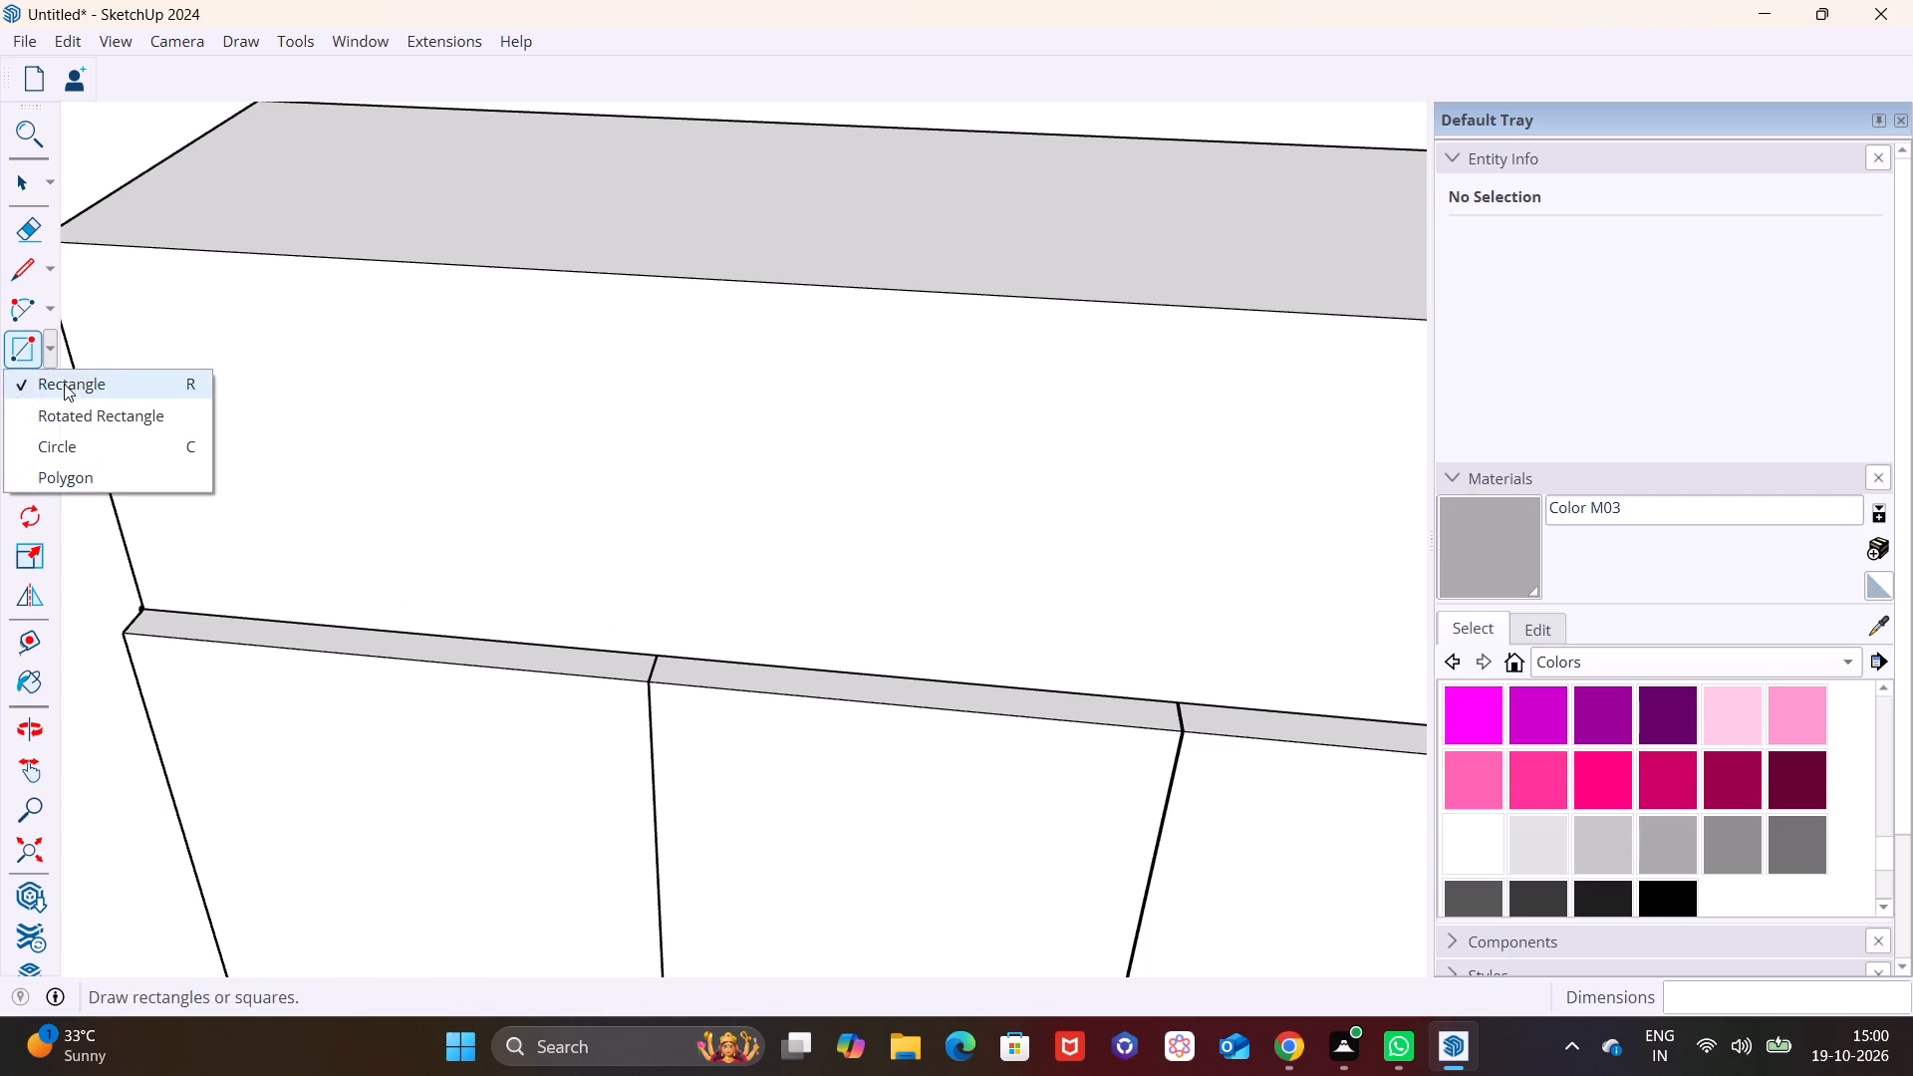
pyautogui.click(64, 384)
pyautogui.click(149, 605)
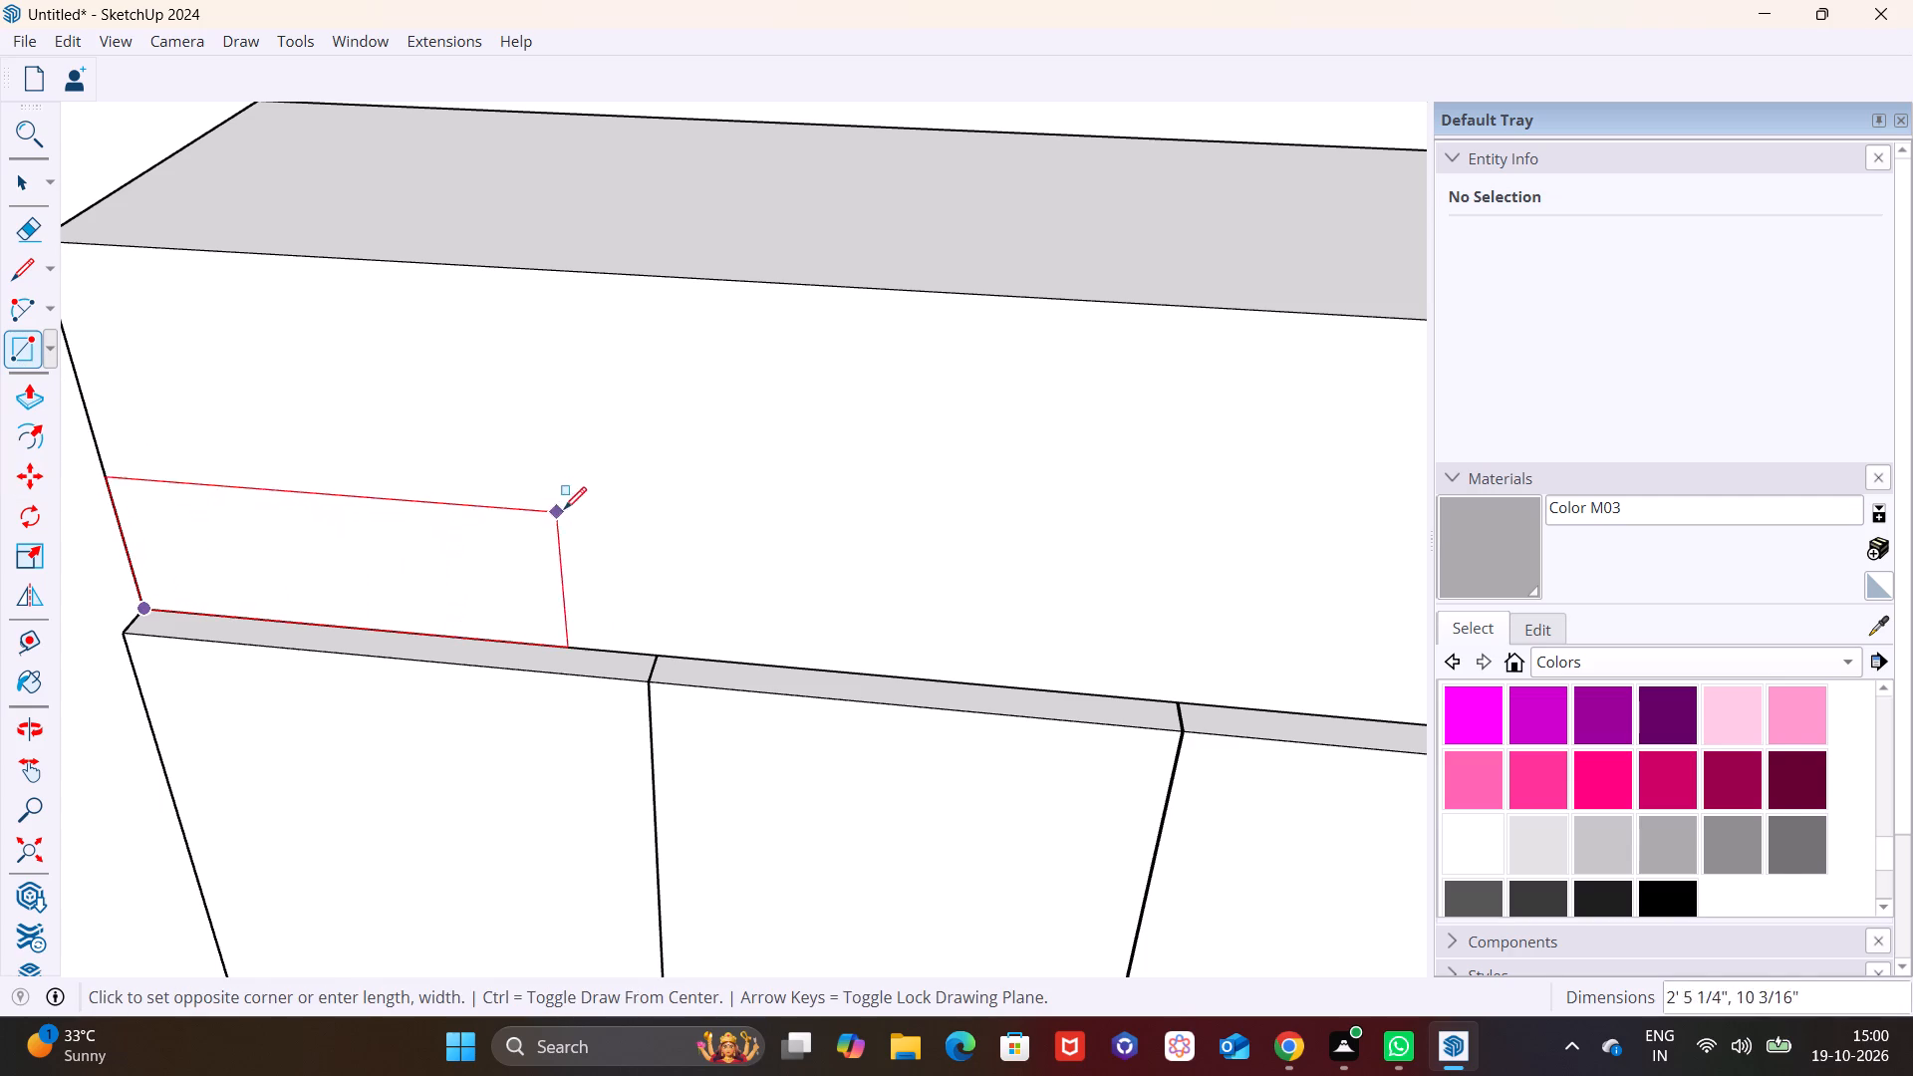
pyautogui.click(644, 323)
# Make a group of the new rectangle's face and its edges.
pyautogui.press('space')
pyautogui.click(480, 433)
pyautogui.click(480, 448)
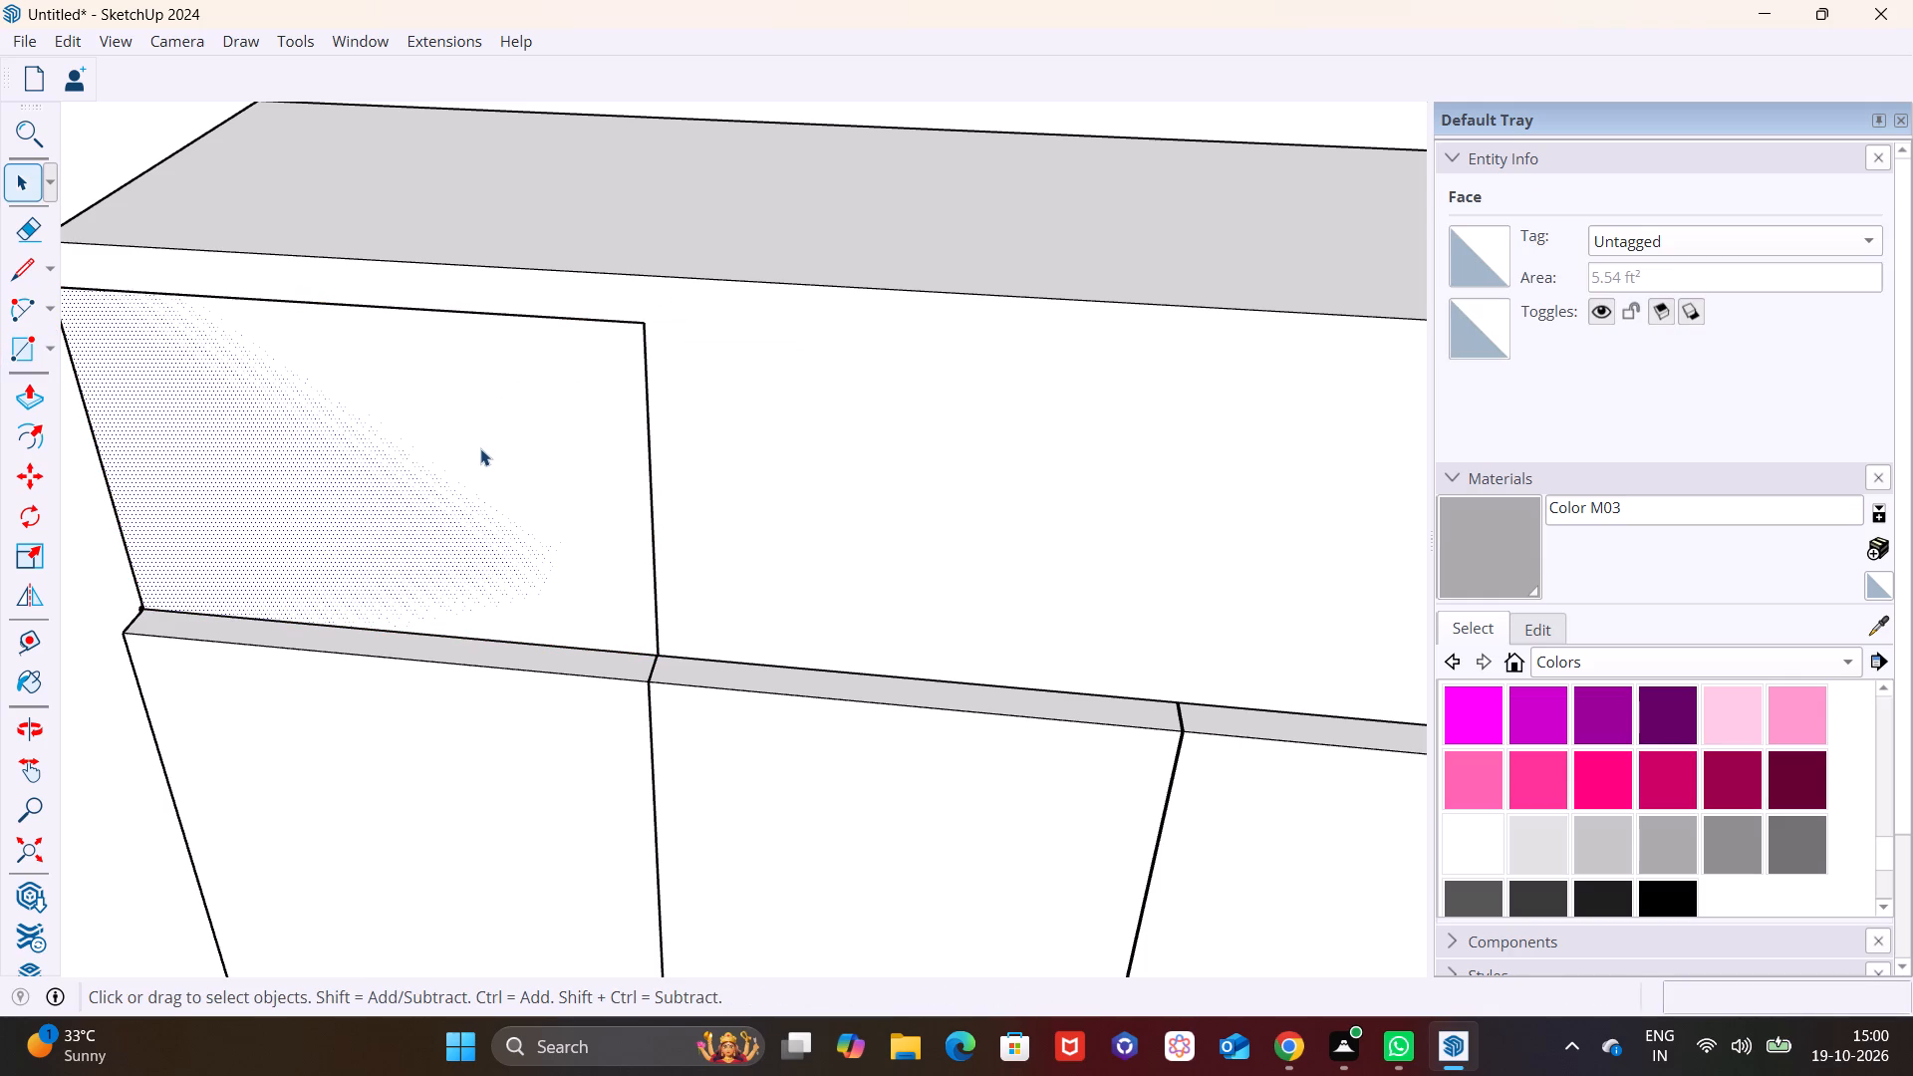
pyautogui.click(480, 448)
pyautogui.rightClick(480, 448)
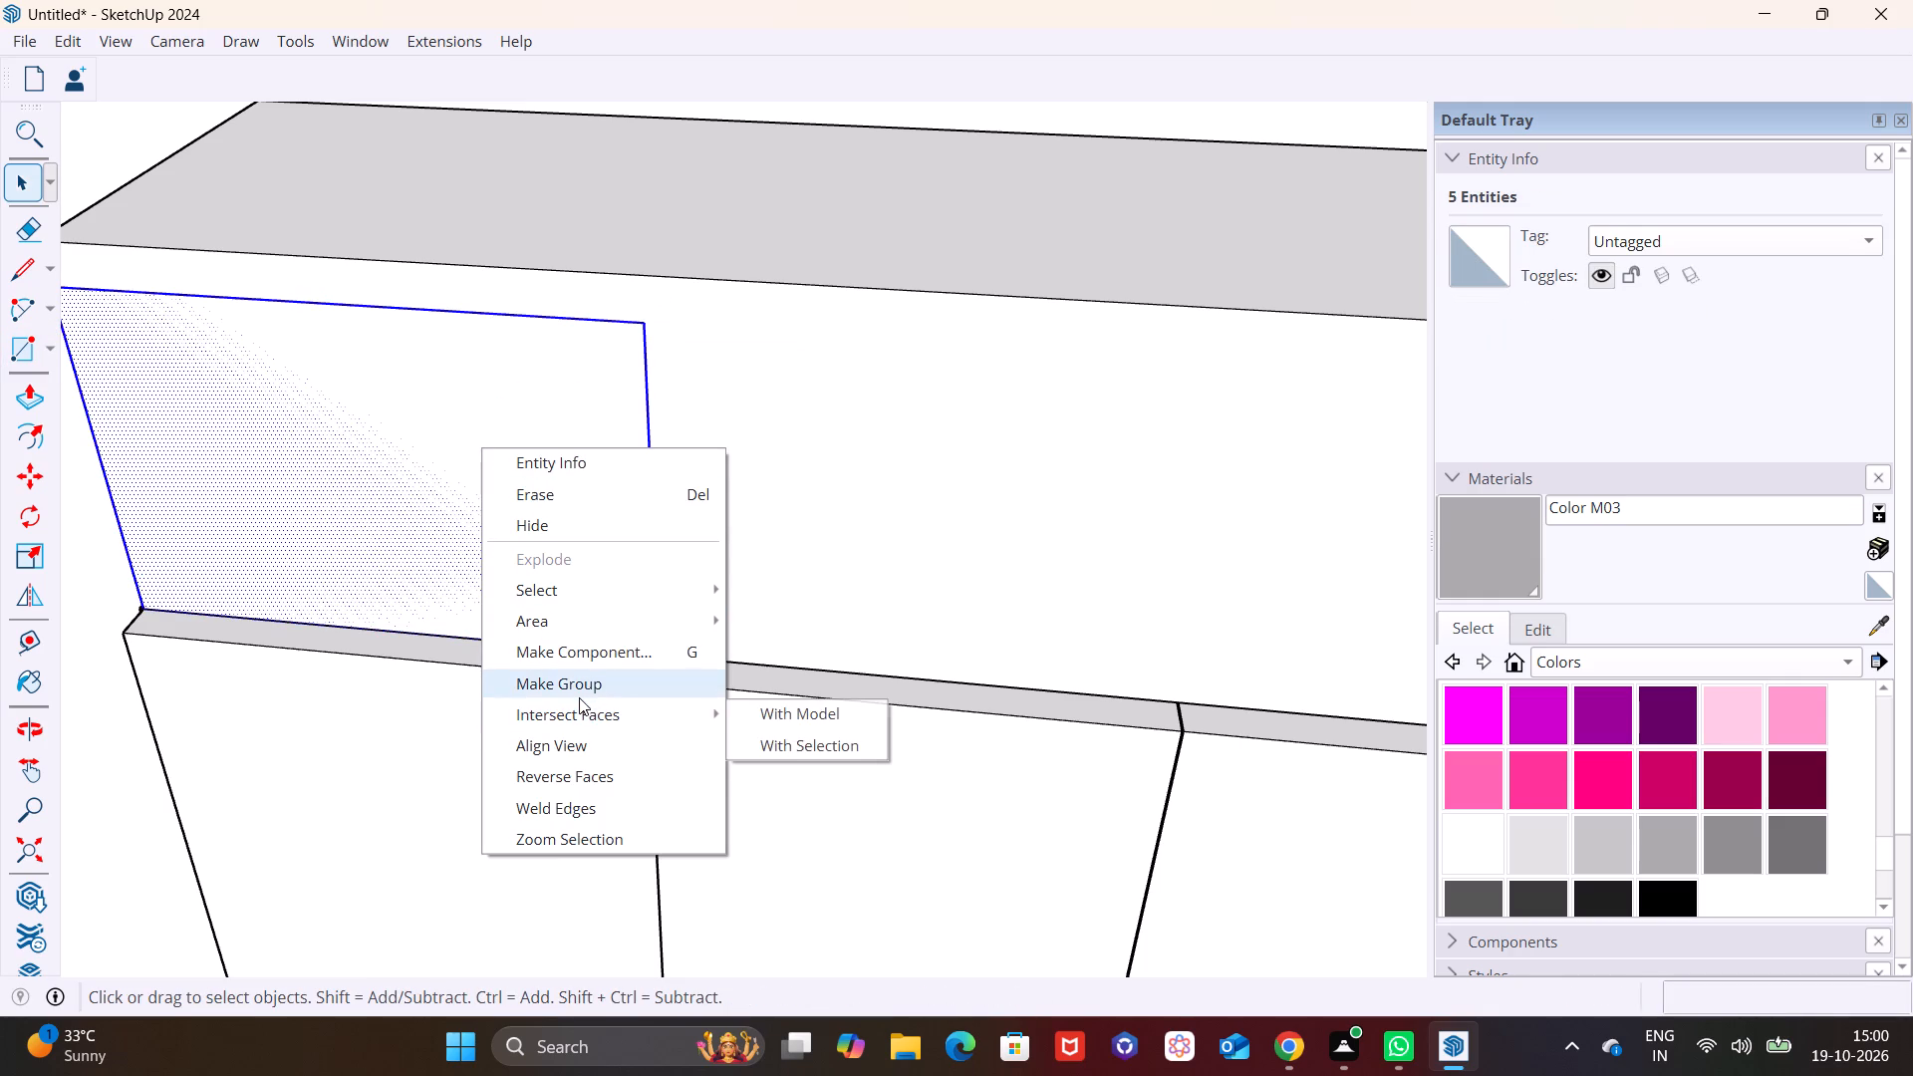
pyautogui.click(579, 697)
# Inside the group, pull the rectangle's face out flush with the lower doors' fronts to form an upper door, and leave the group.
pyautogui.click(476, 529)
pyautogui.click(474, 520)
pyautogui.moveTo(474, 518); pyautogui.dragTo(476, 507)
pyautogui.click(443, 480)
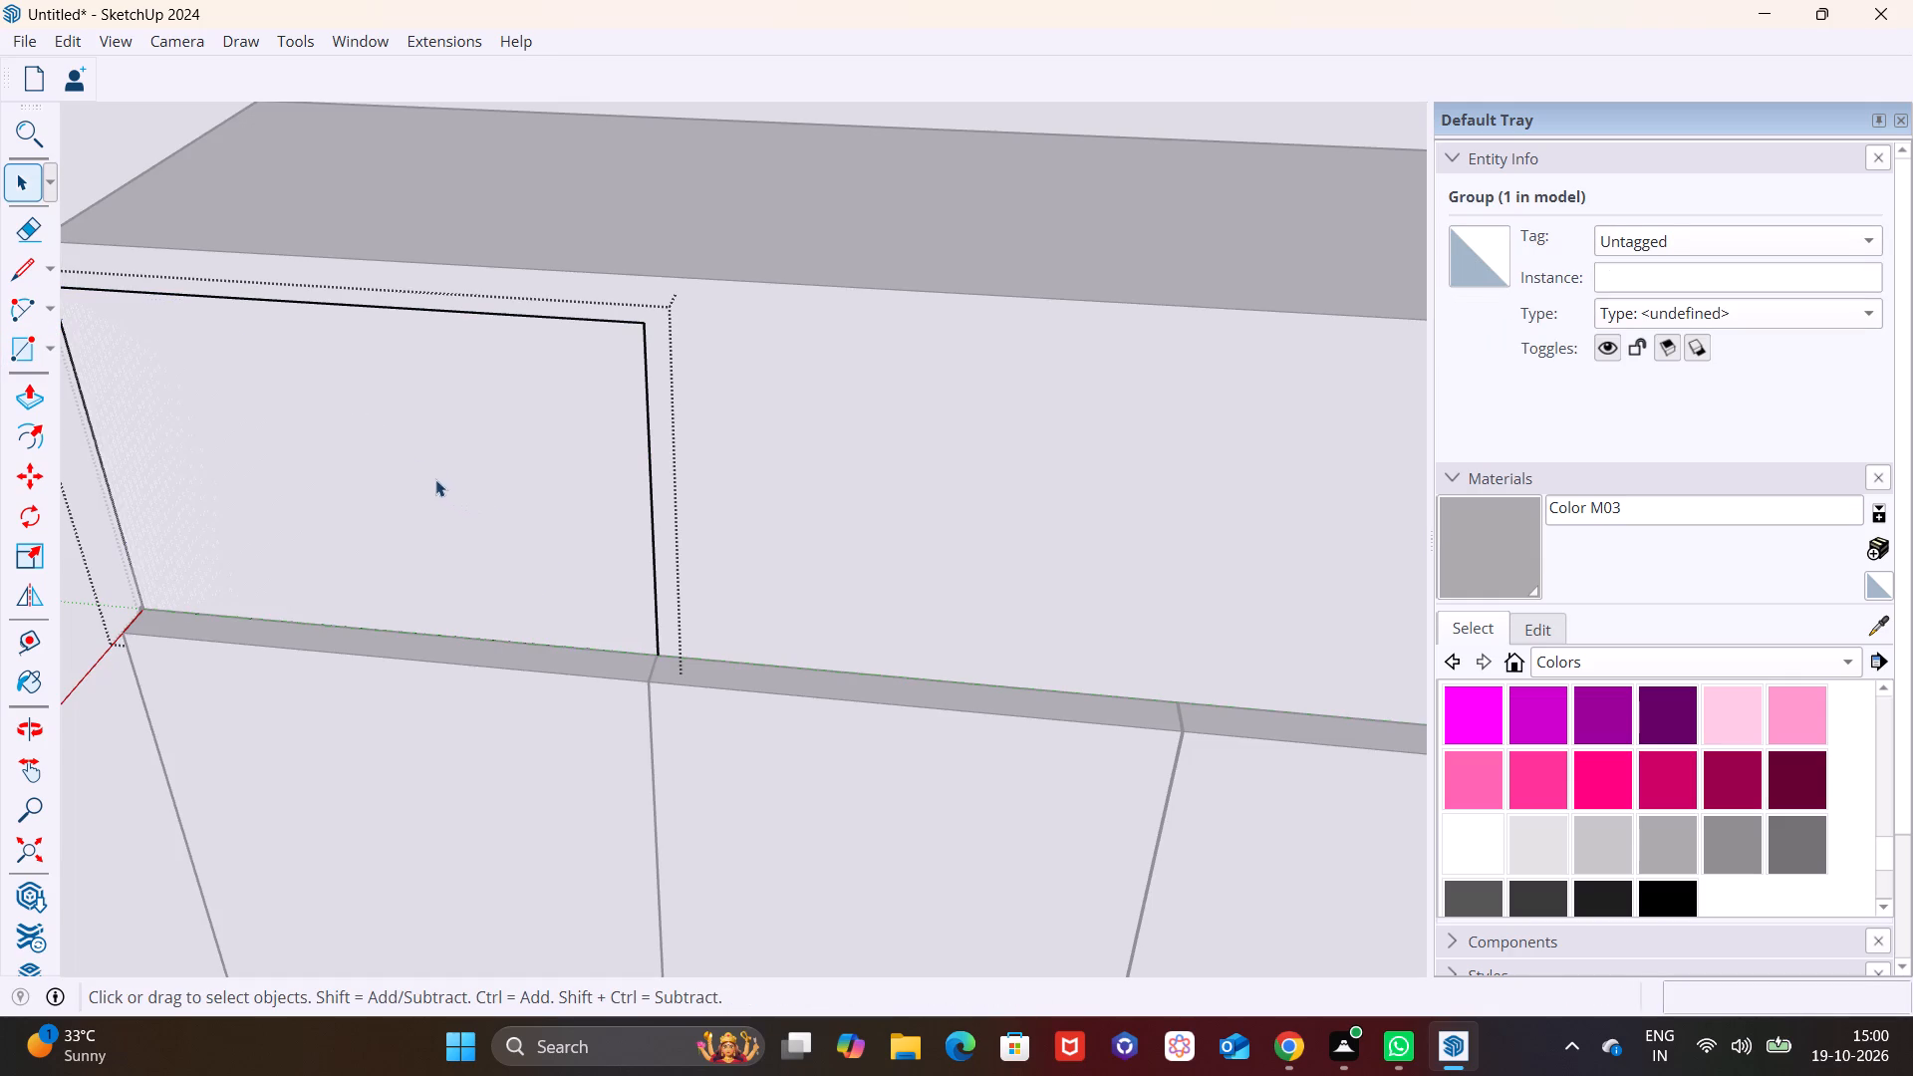
pyautogui.click(35, 404)
pyautogui.click(448, 487)
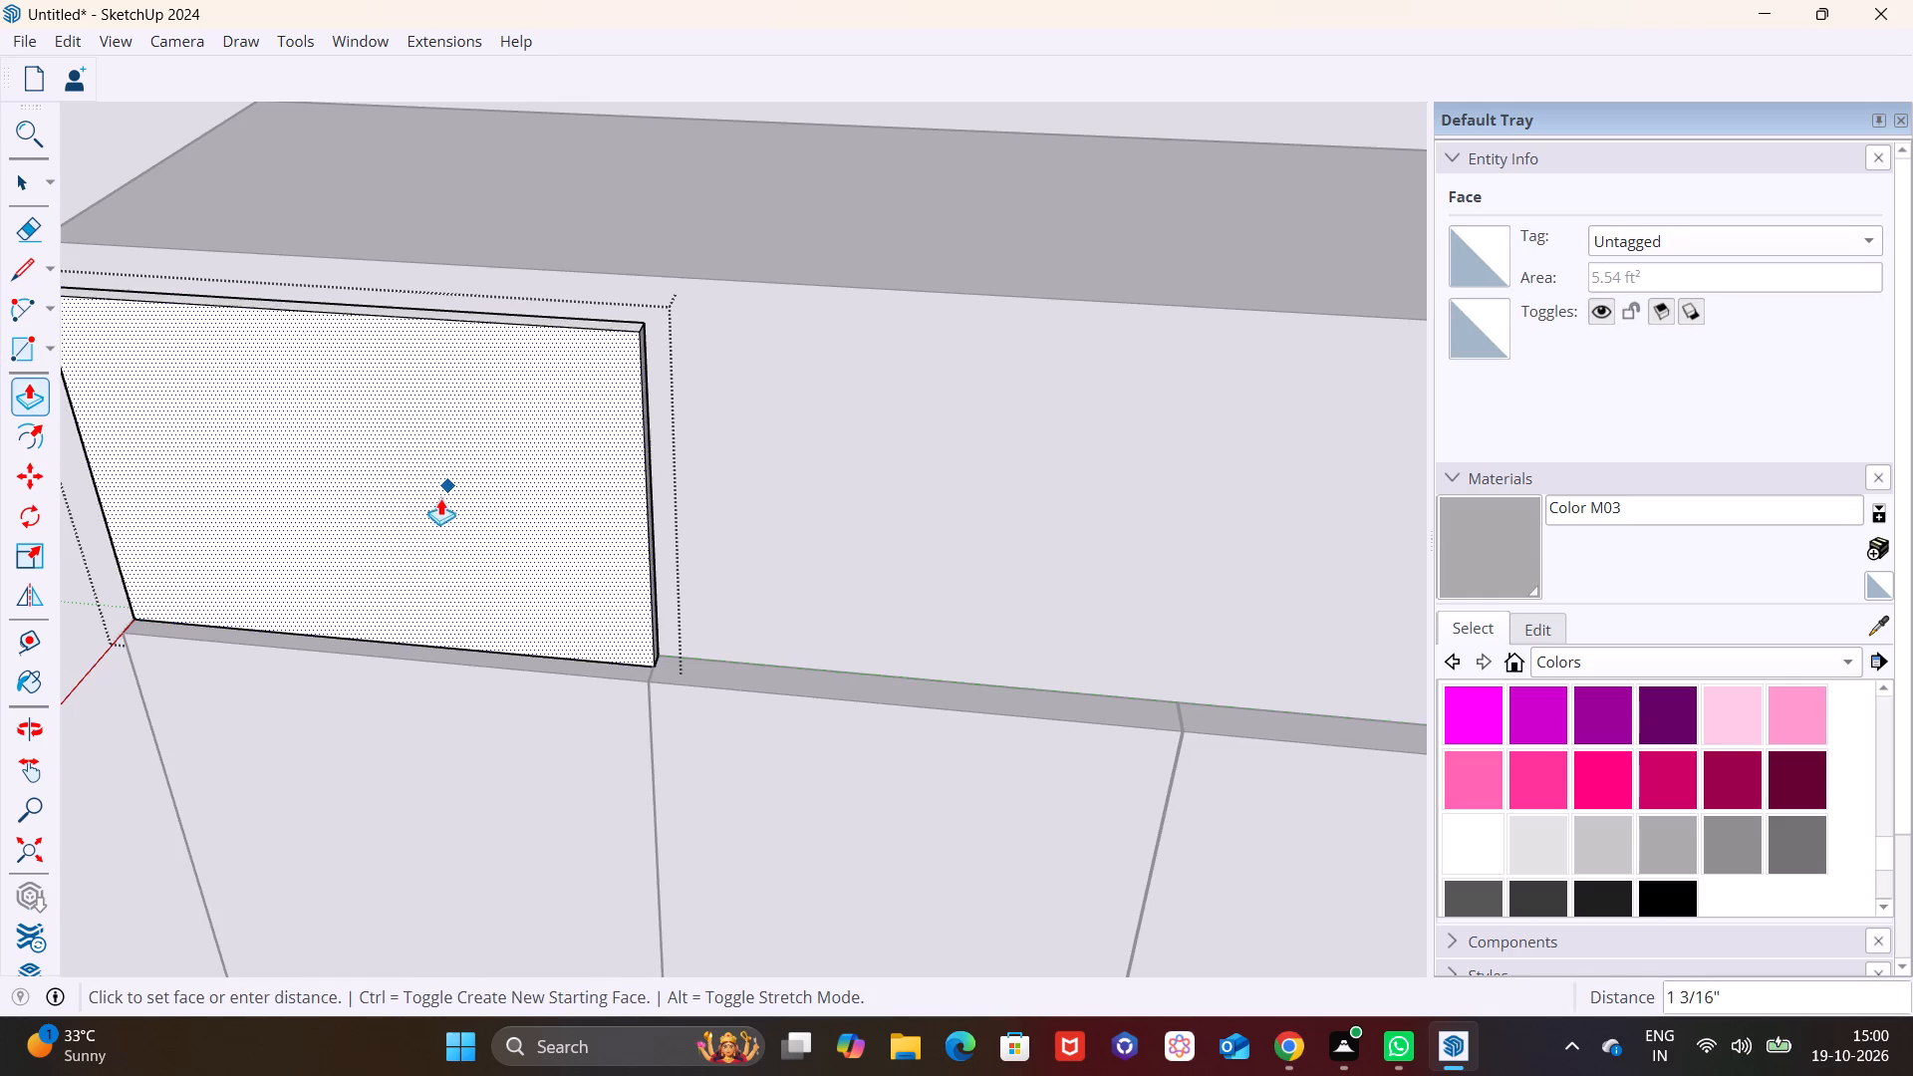
pyautogui.click(430, 506)
pyautogui.press('space')
pyautogui.click(481, 534)
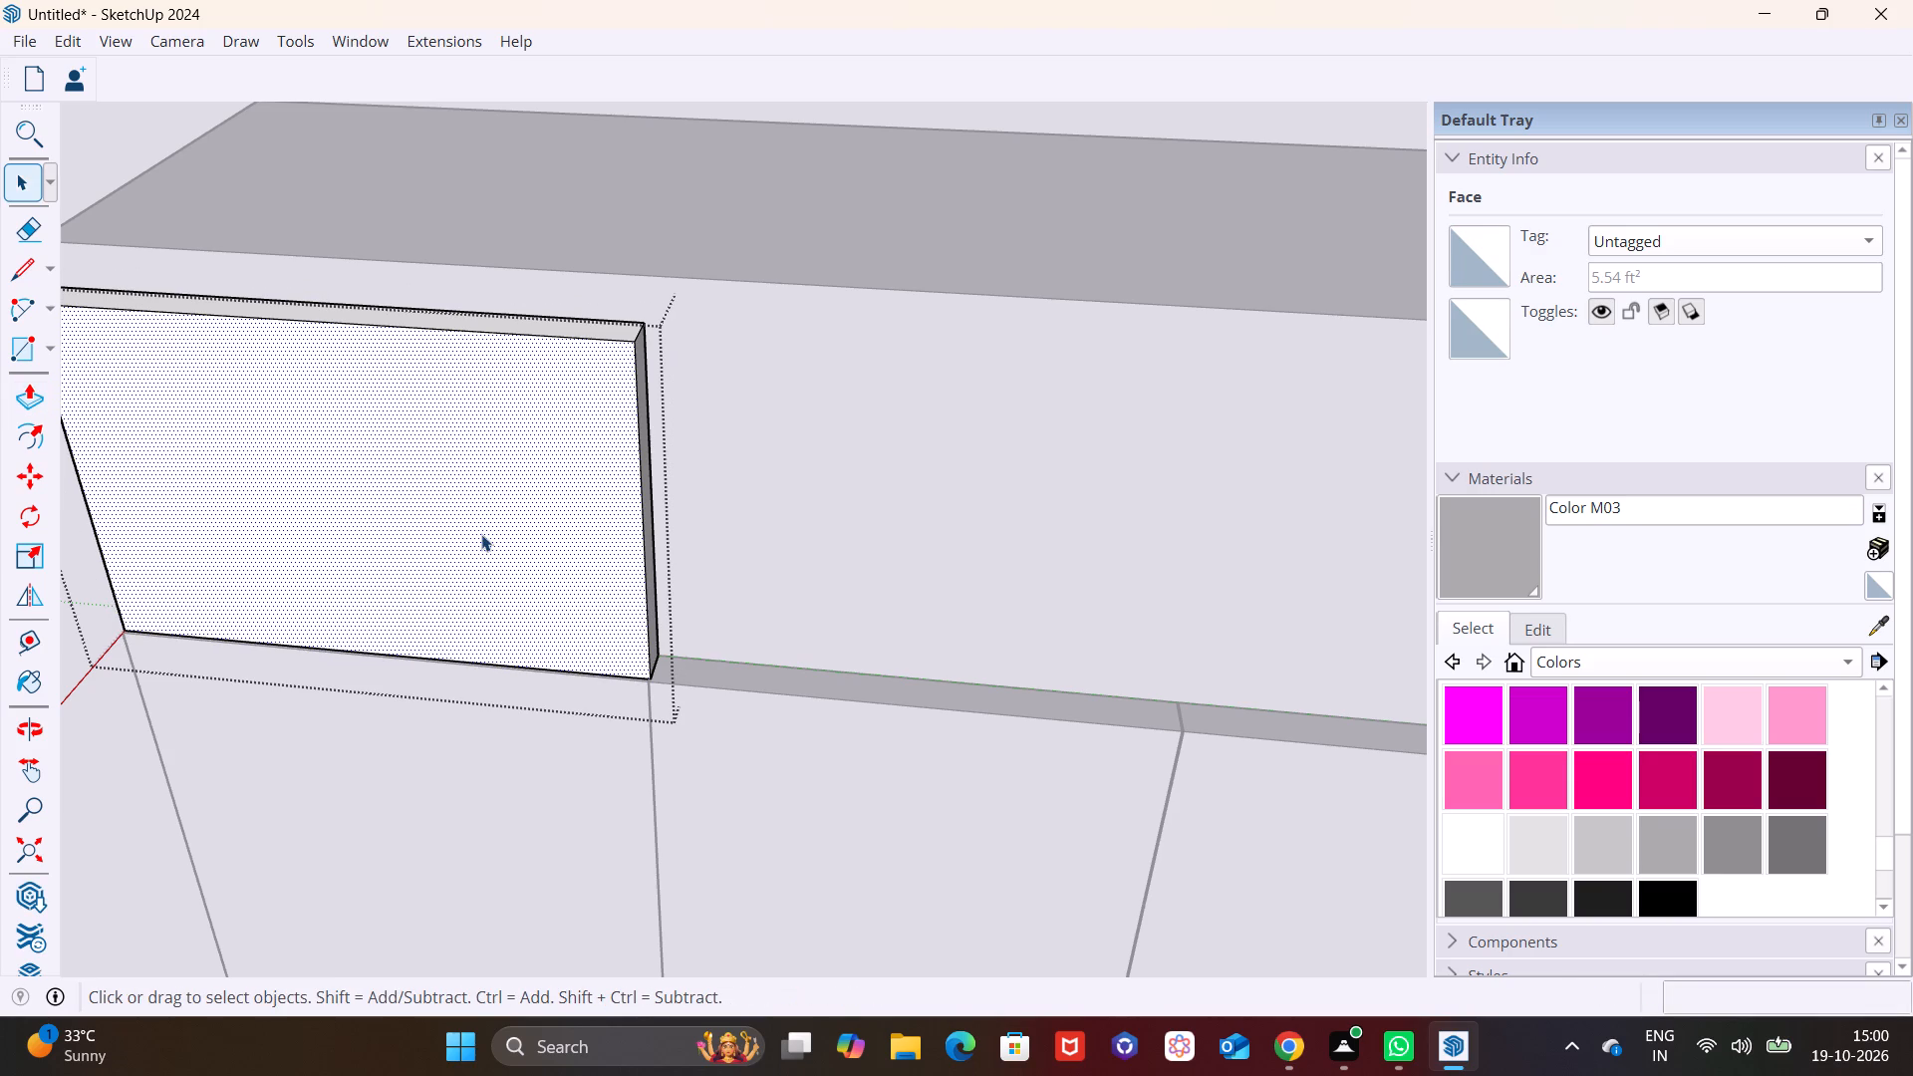
pyautogui.click(762, 356)
# Copy the upper door 2' 10 7/8" toward the marble wall, so the copy sits directly against the first one.
pyautogui.scroll(-7, 738, 447)
pyautogui.click(572, 541)
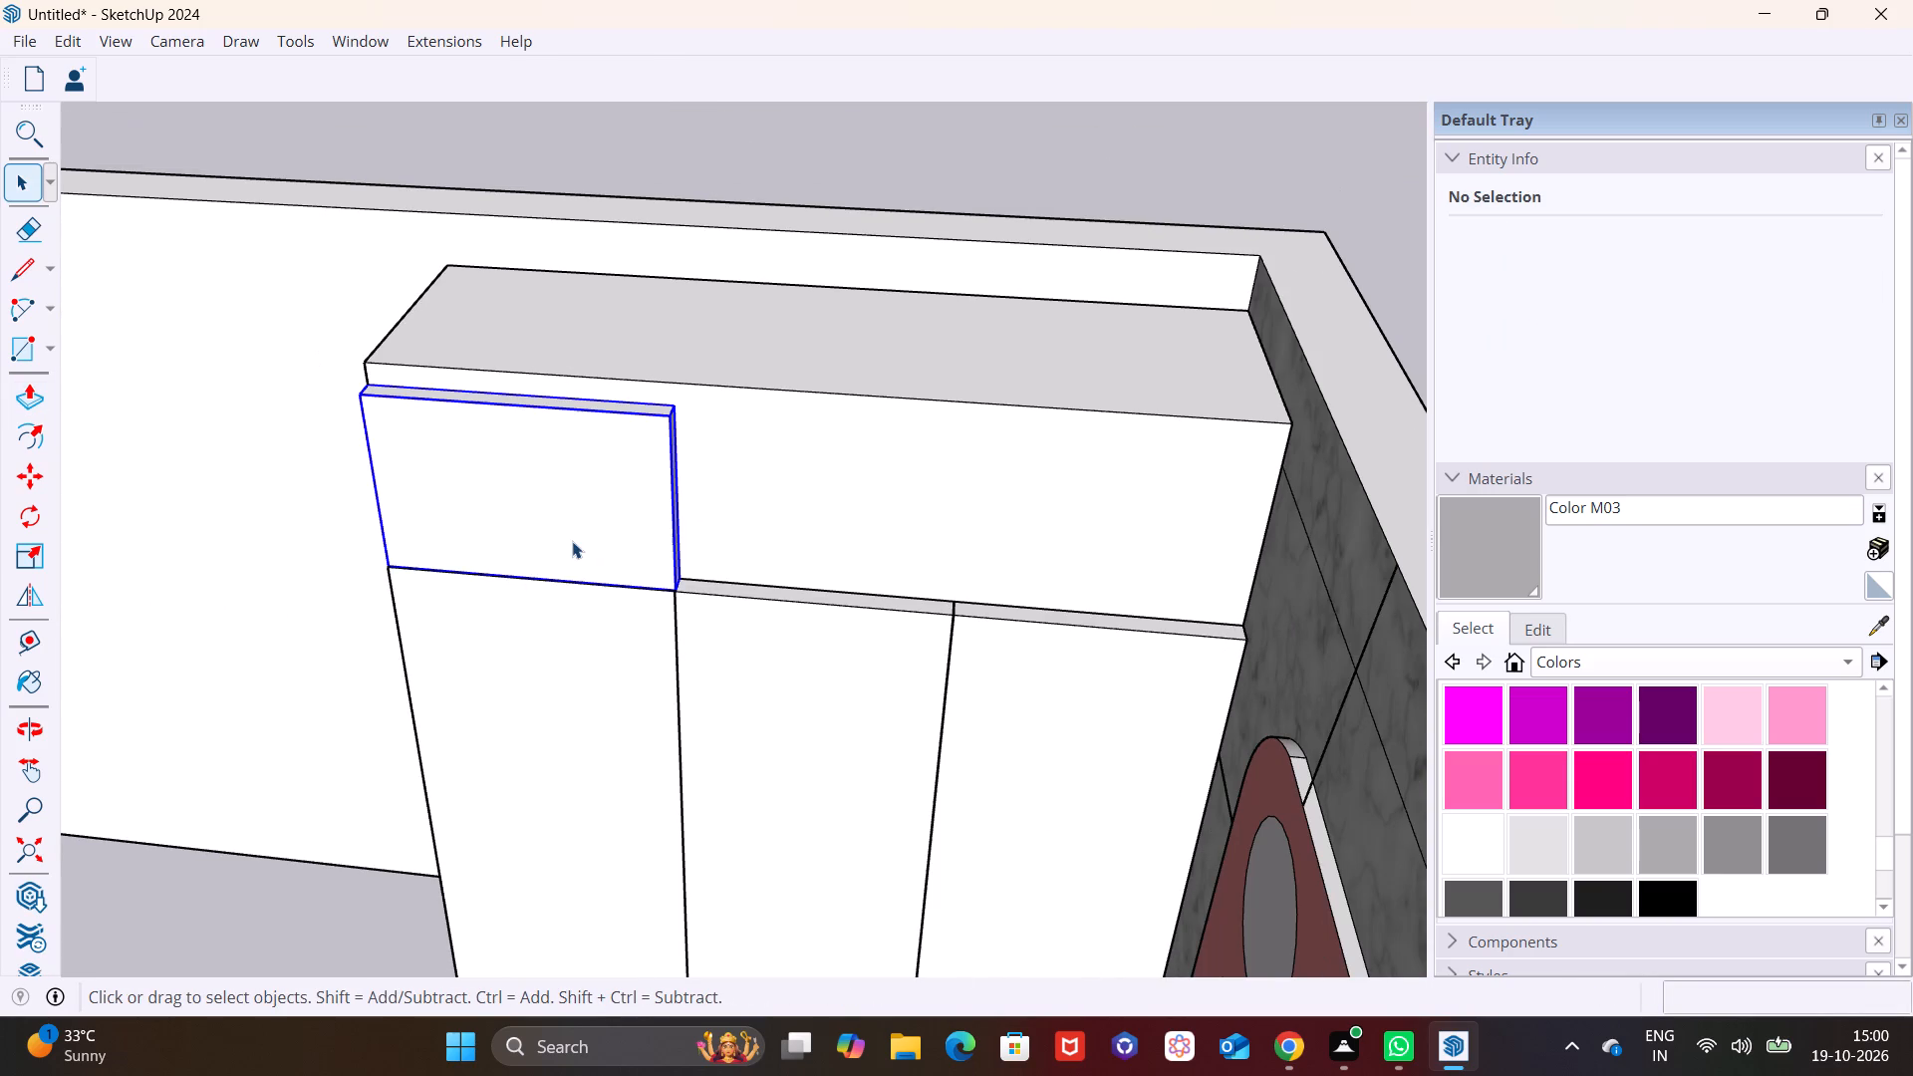
pyautogui.press('m')
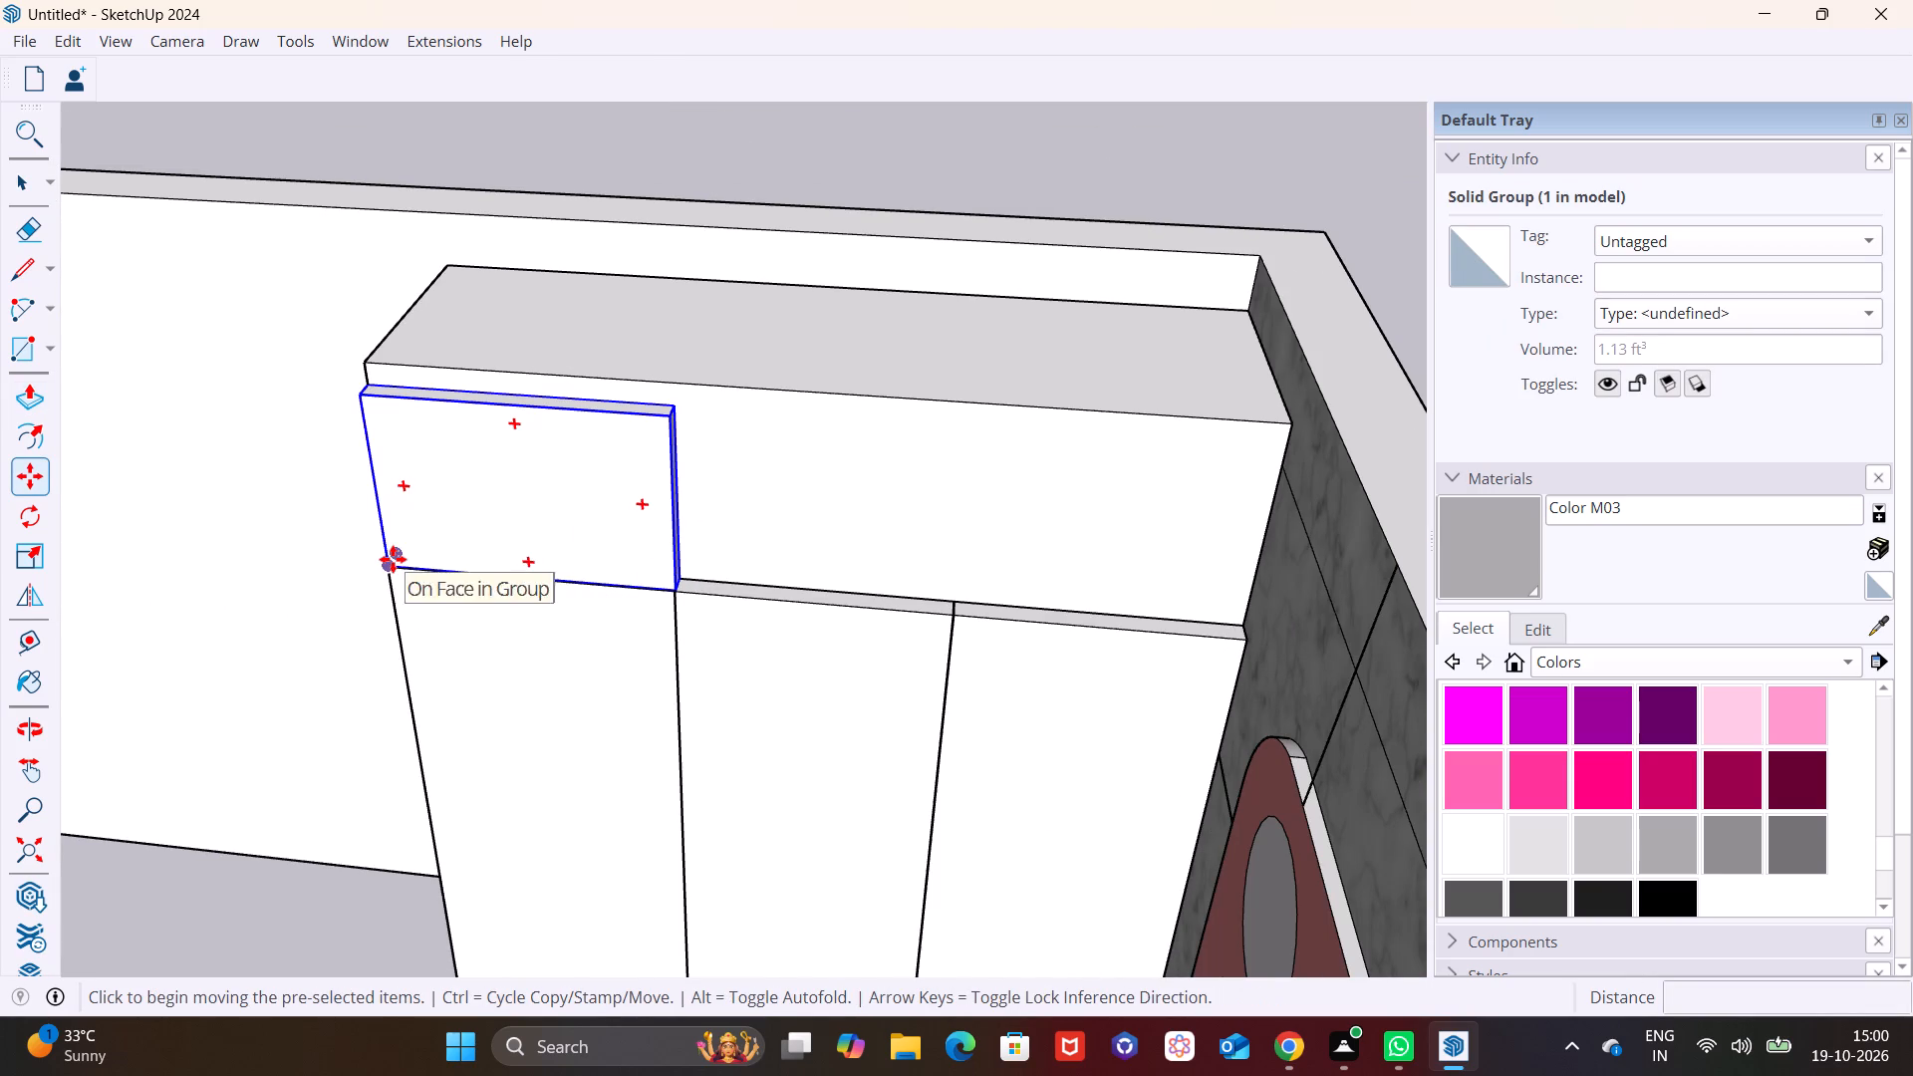
pyautogui.click(393, 559)
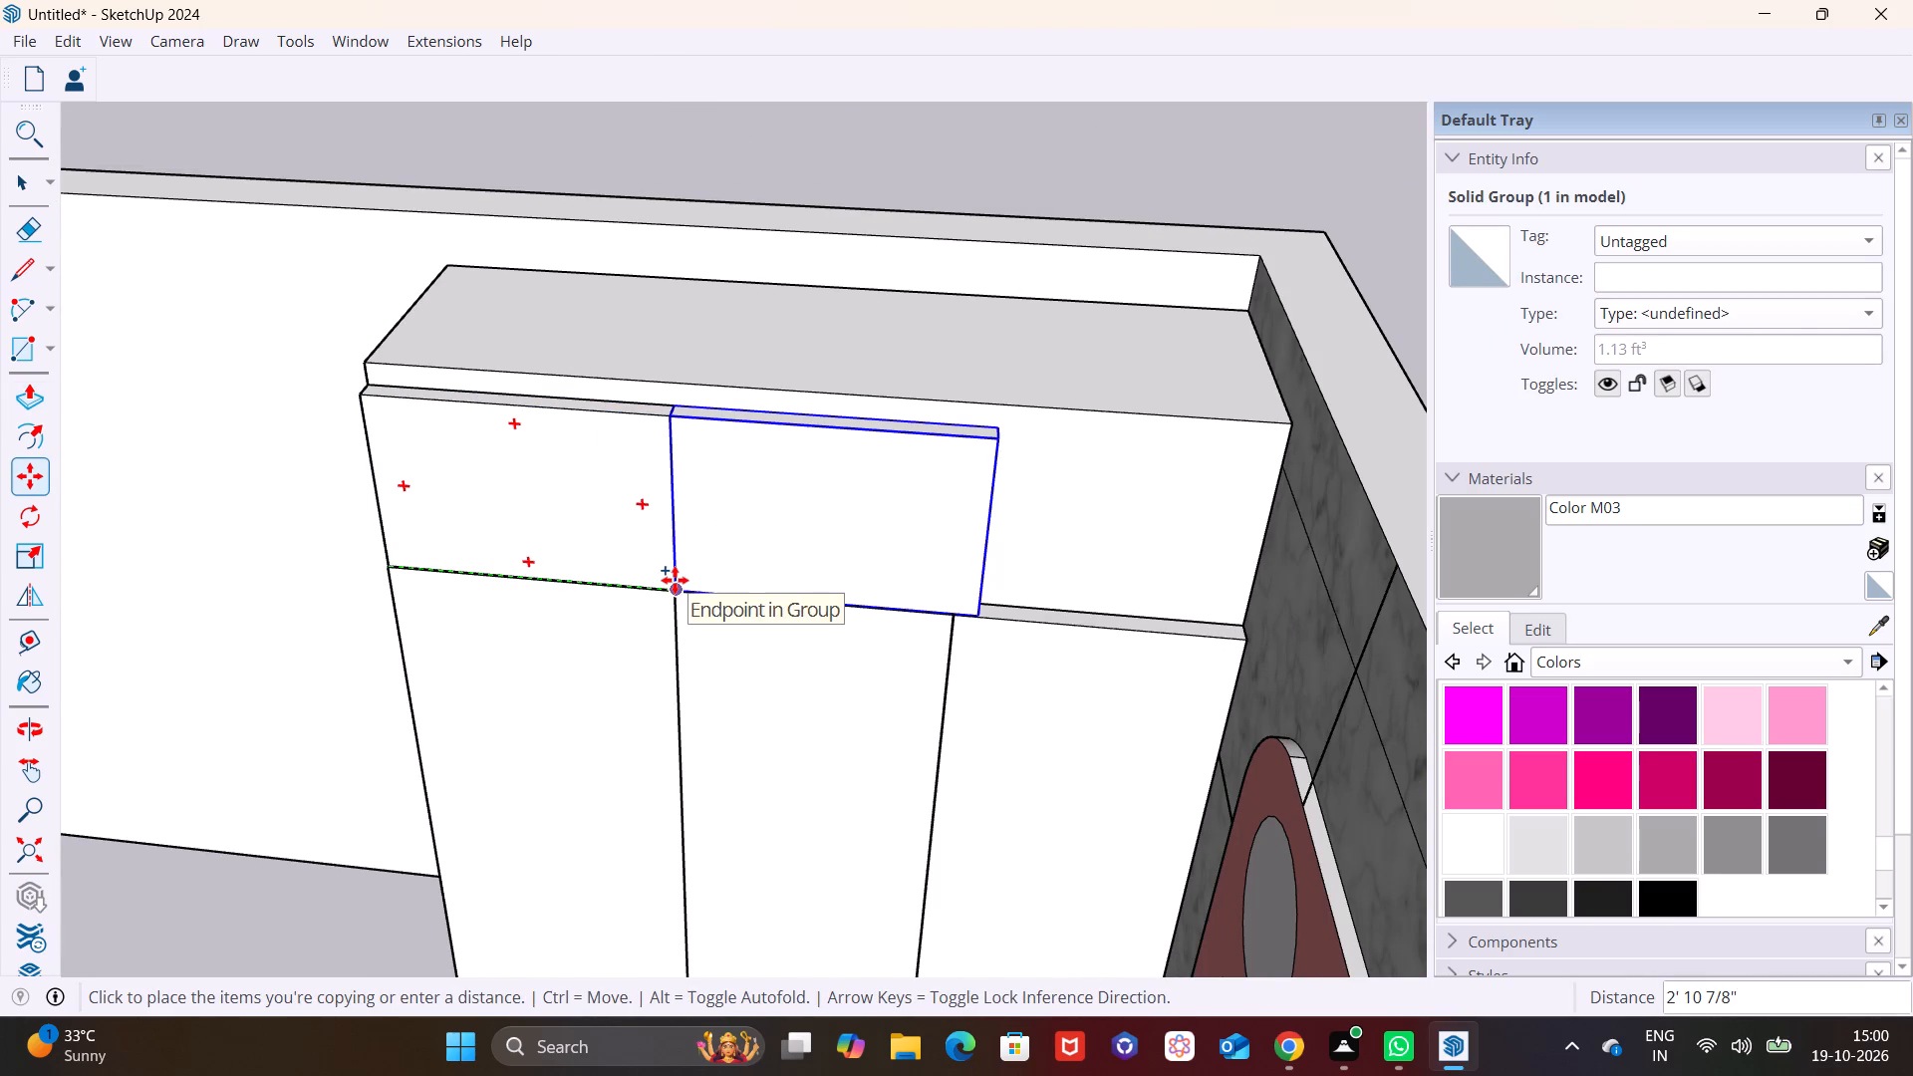
pyautogui.click(675, 580)
pyautogui.click(679, 591)
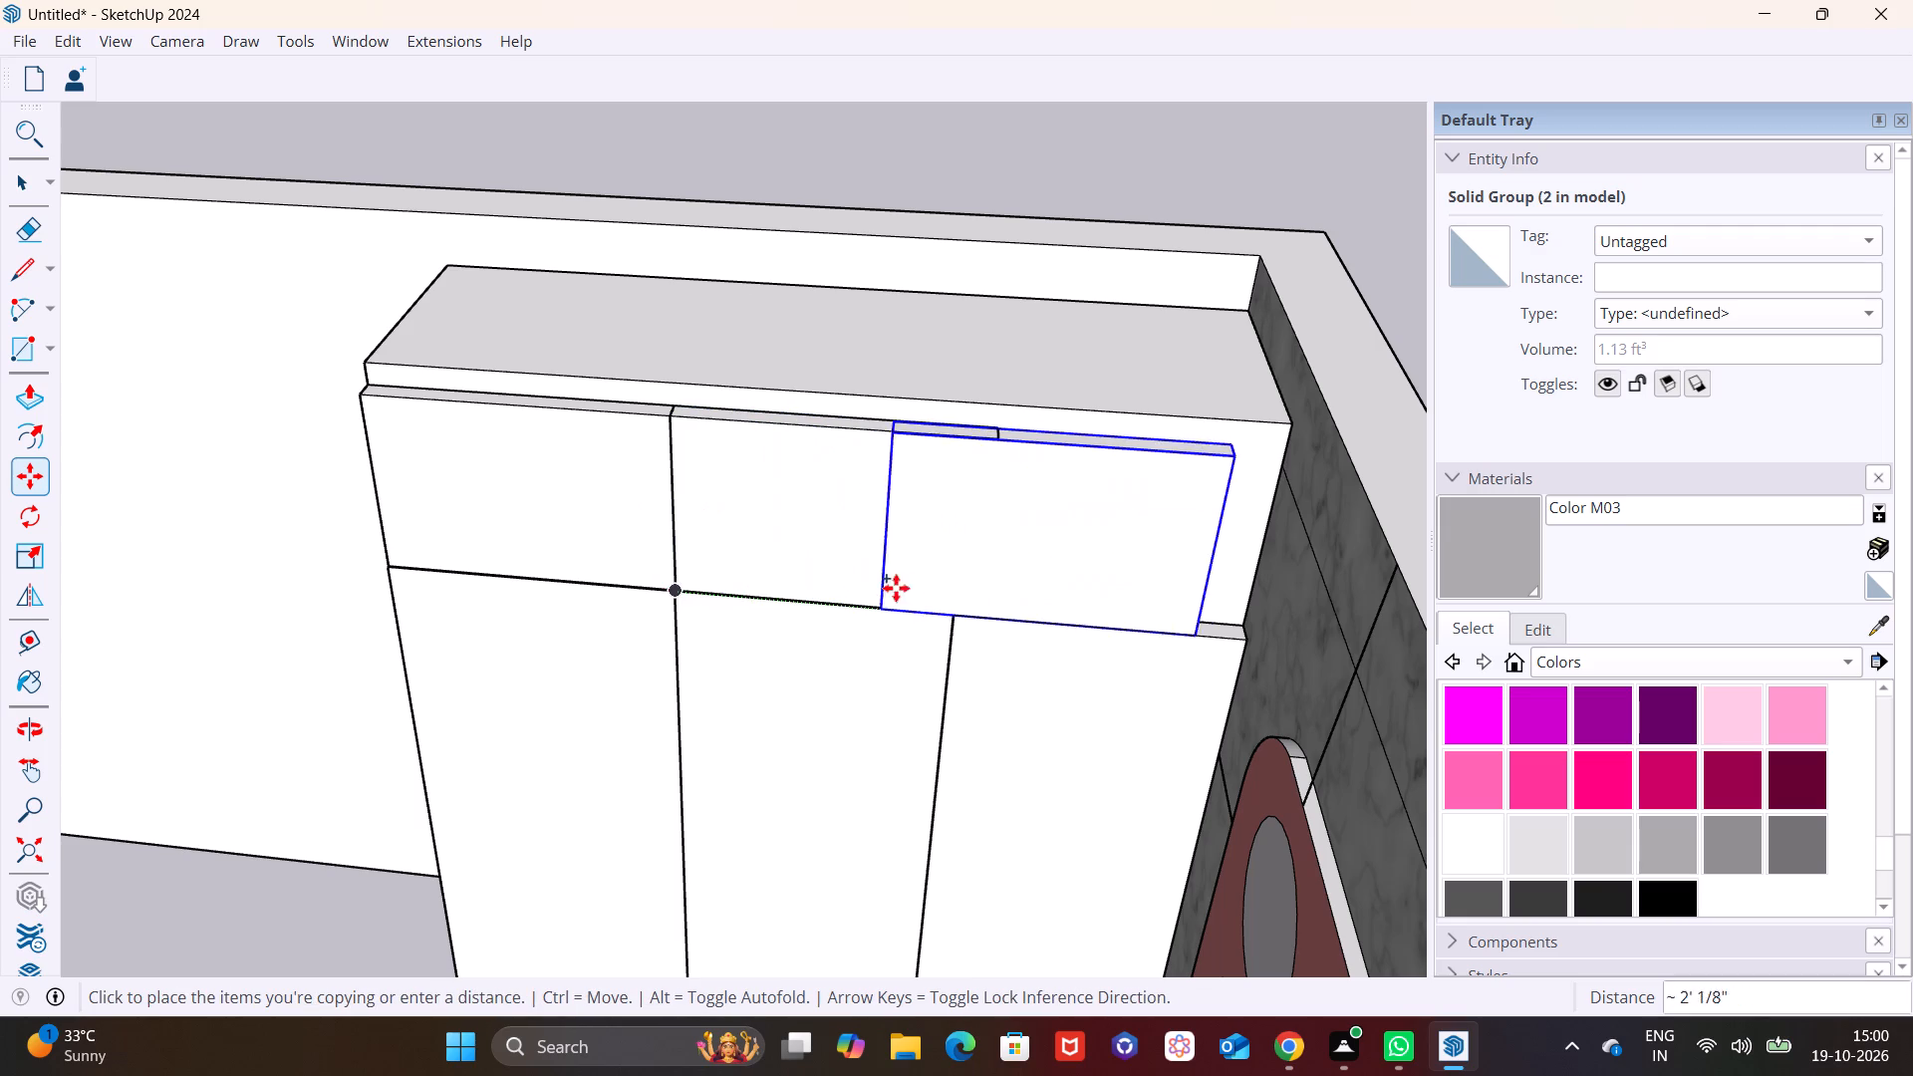
pyautogui.press('Escape')
# Push the copied door's side face nearest the marble wall in 2 11/16" to align with the lower door joint, and leave the group.
pyautogui.moveTo(917, 593); pyautogui.dragTo(702, 491, button='middle')
pyautogui.scroll(7, 1128, 632)
pyautogui.press('space')
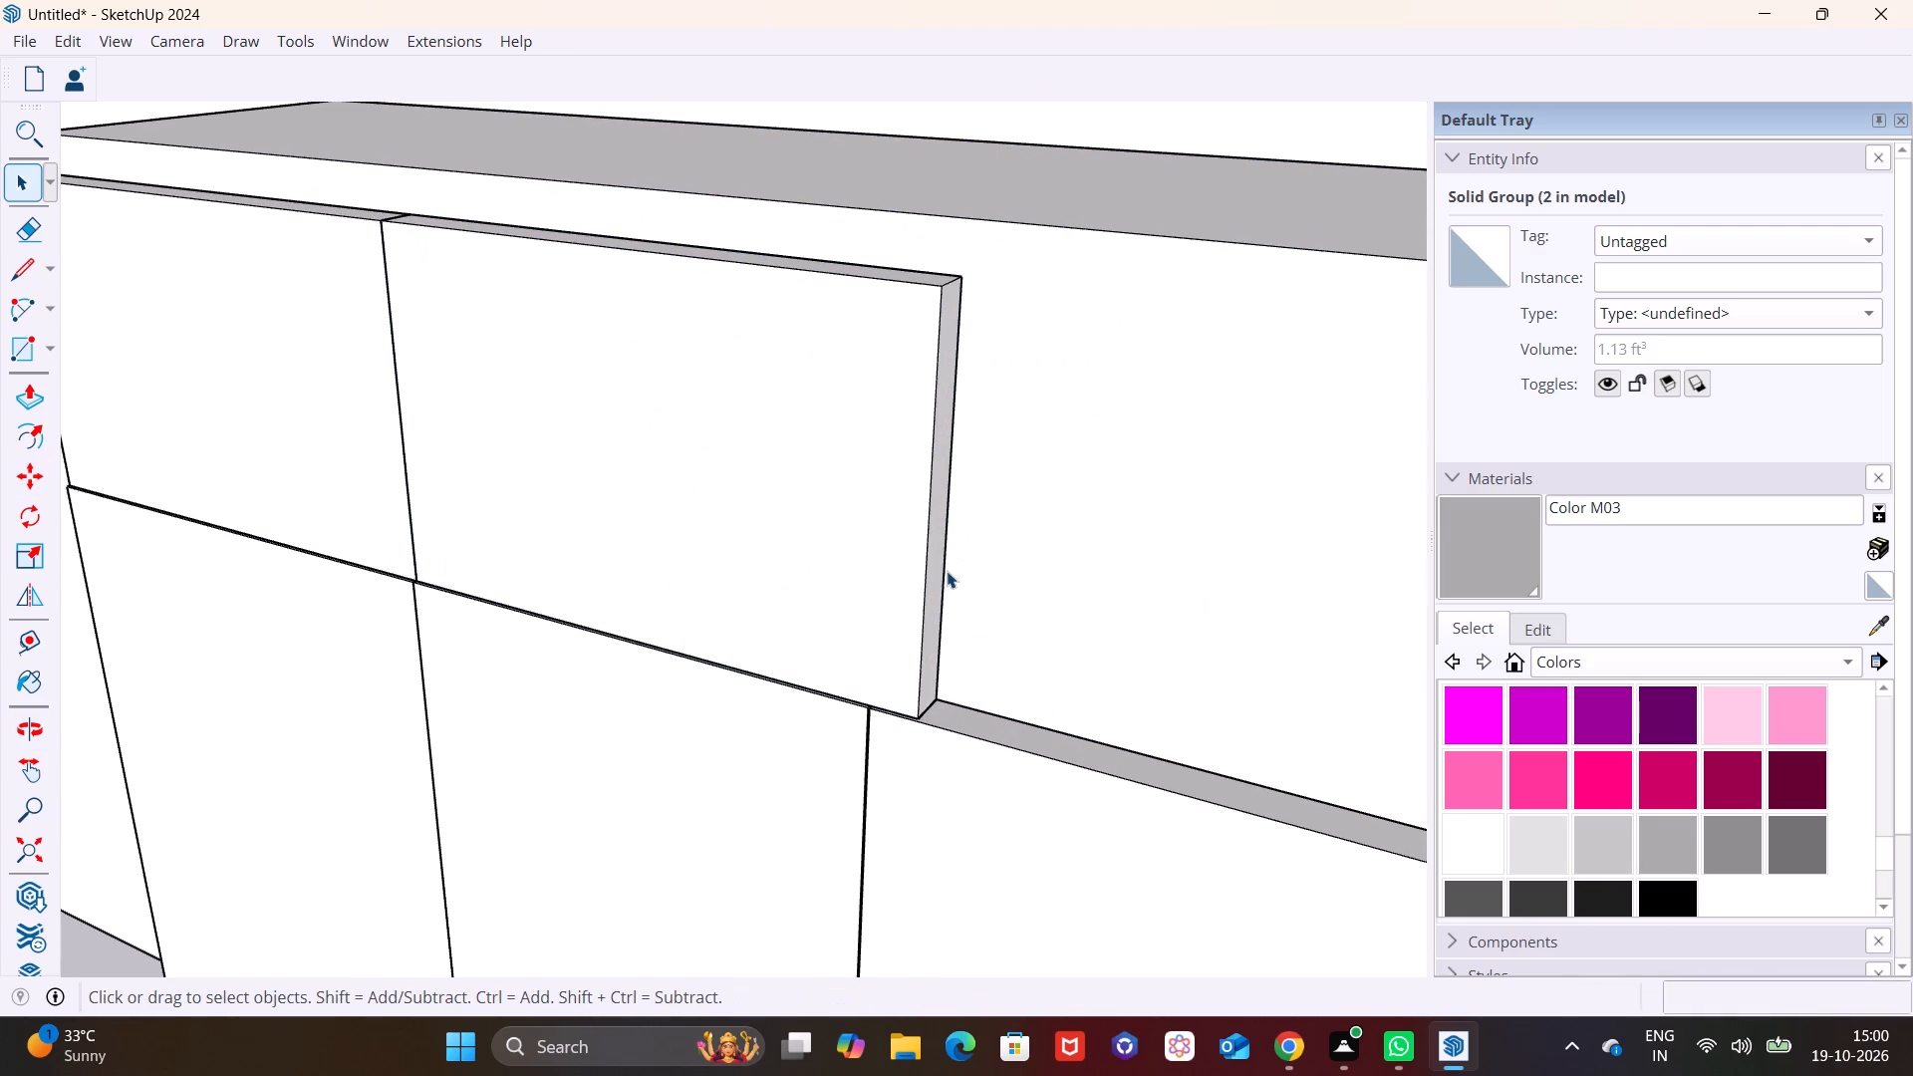
pyautogui.click(942, 572)
pyautogui.doubleClick(933, 573)
pyautogui.click(933, 565)
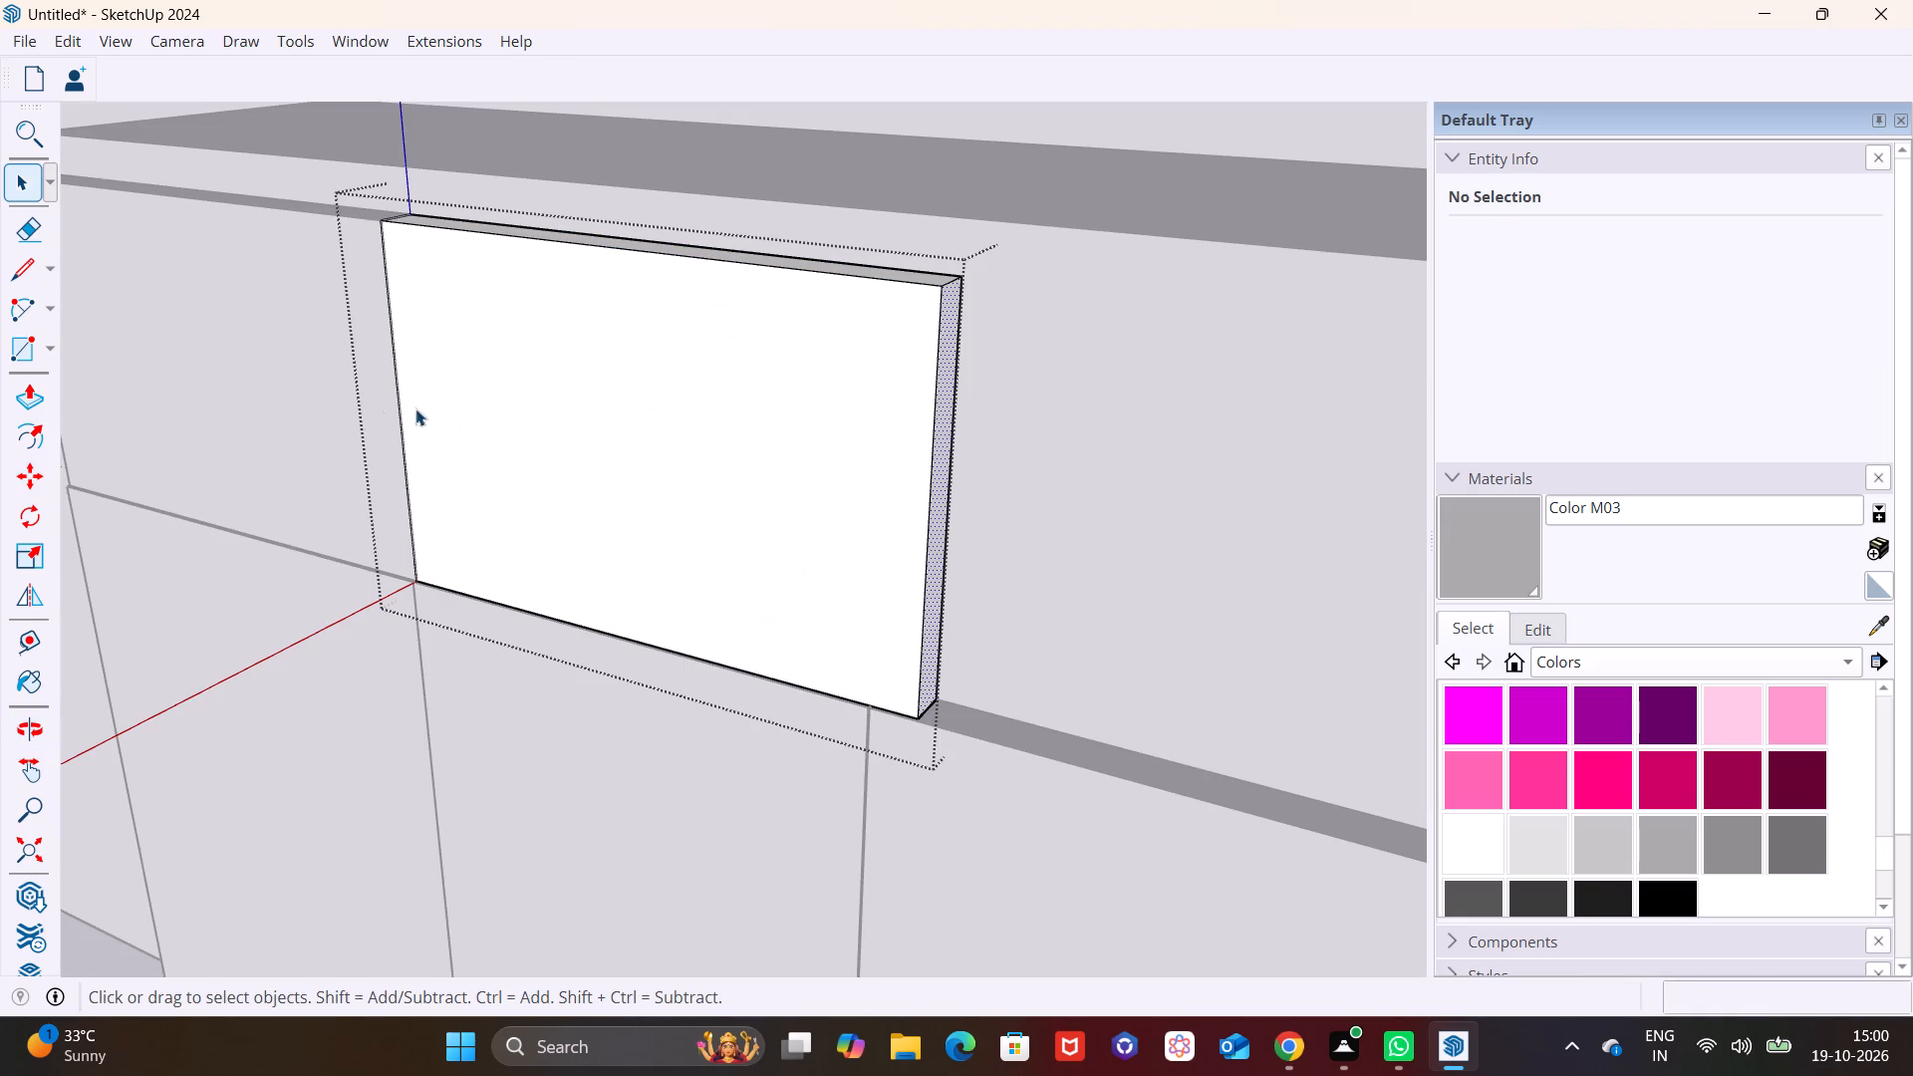
pyautogui.click(26, 397)
pyautogui.click(932, 635)
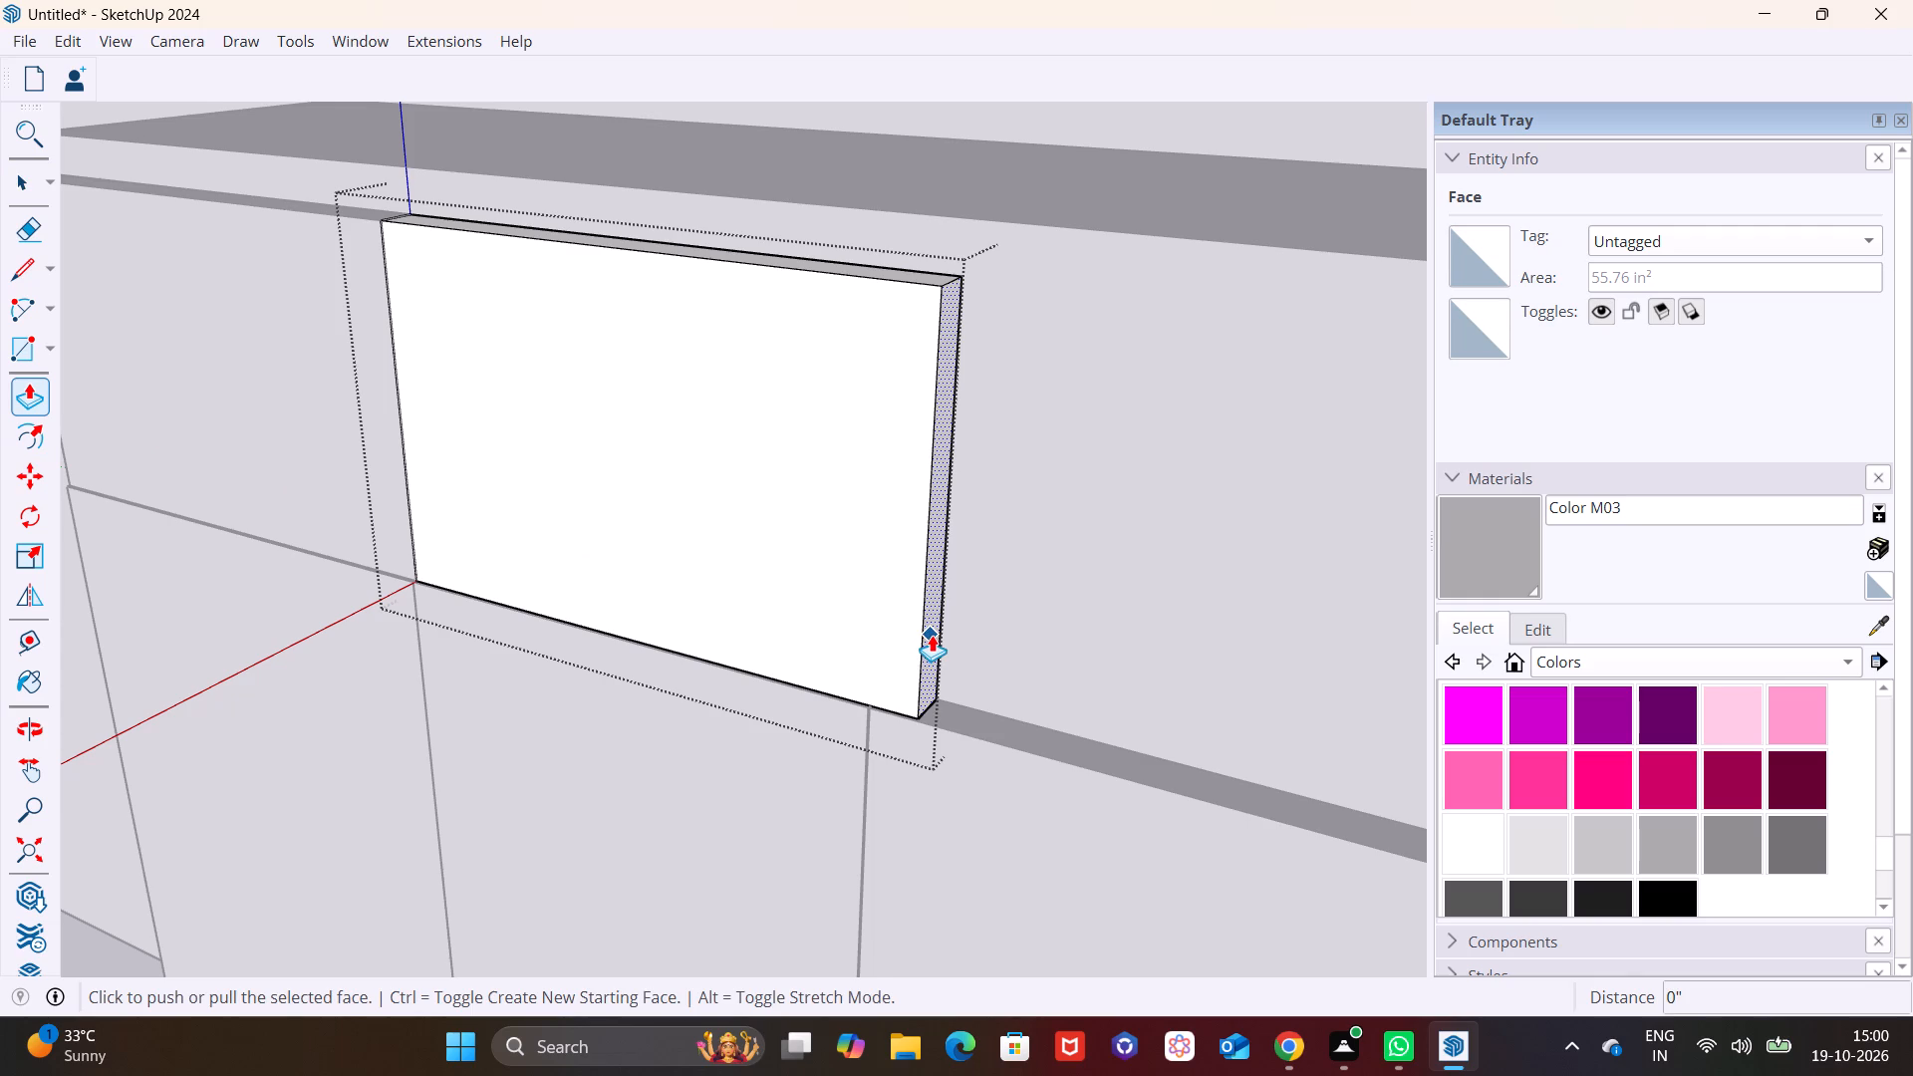
pyautogui.click(867, 720)
pyautogui.scroll(-7, 923, 575)
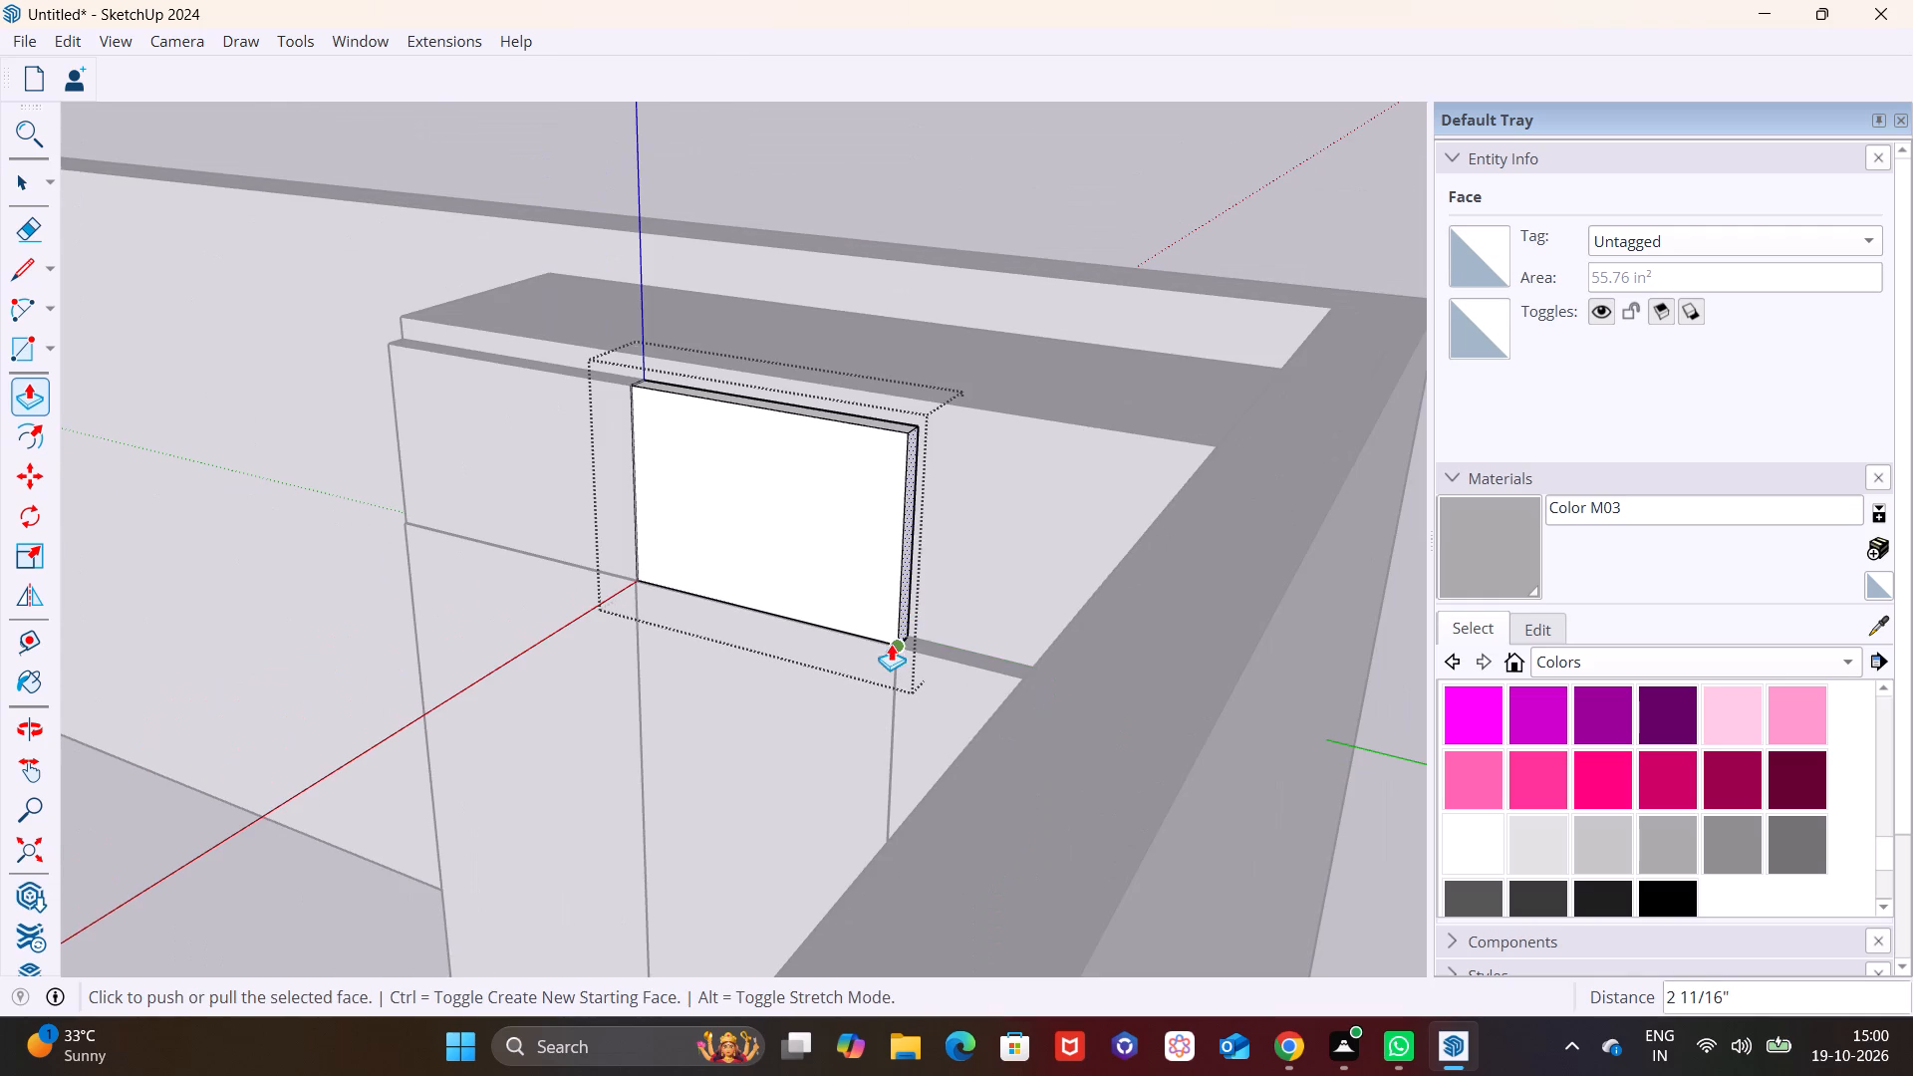
pyautogui.press('space')
pyautogui.click(938, 397)
pyautogui.click(985, 511)
# Copy the narrowed middle upper door 2' 8 3/16" toward the marble wall to fill the remaining front of the box.
pyautogui.moveTo(988, 513); pyautogui.dragTo(1191, 538, button='middle')
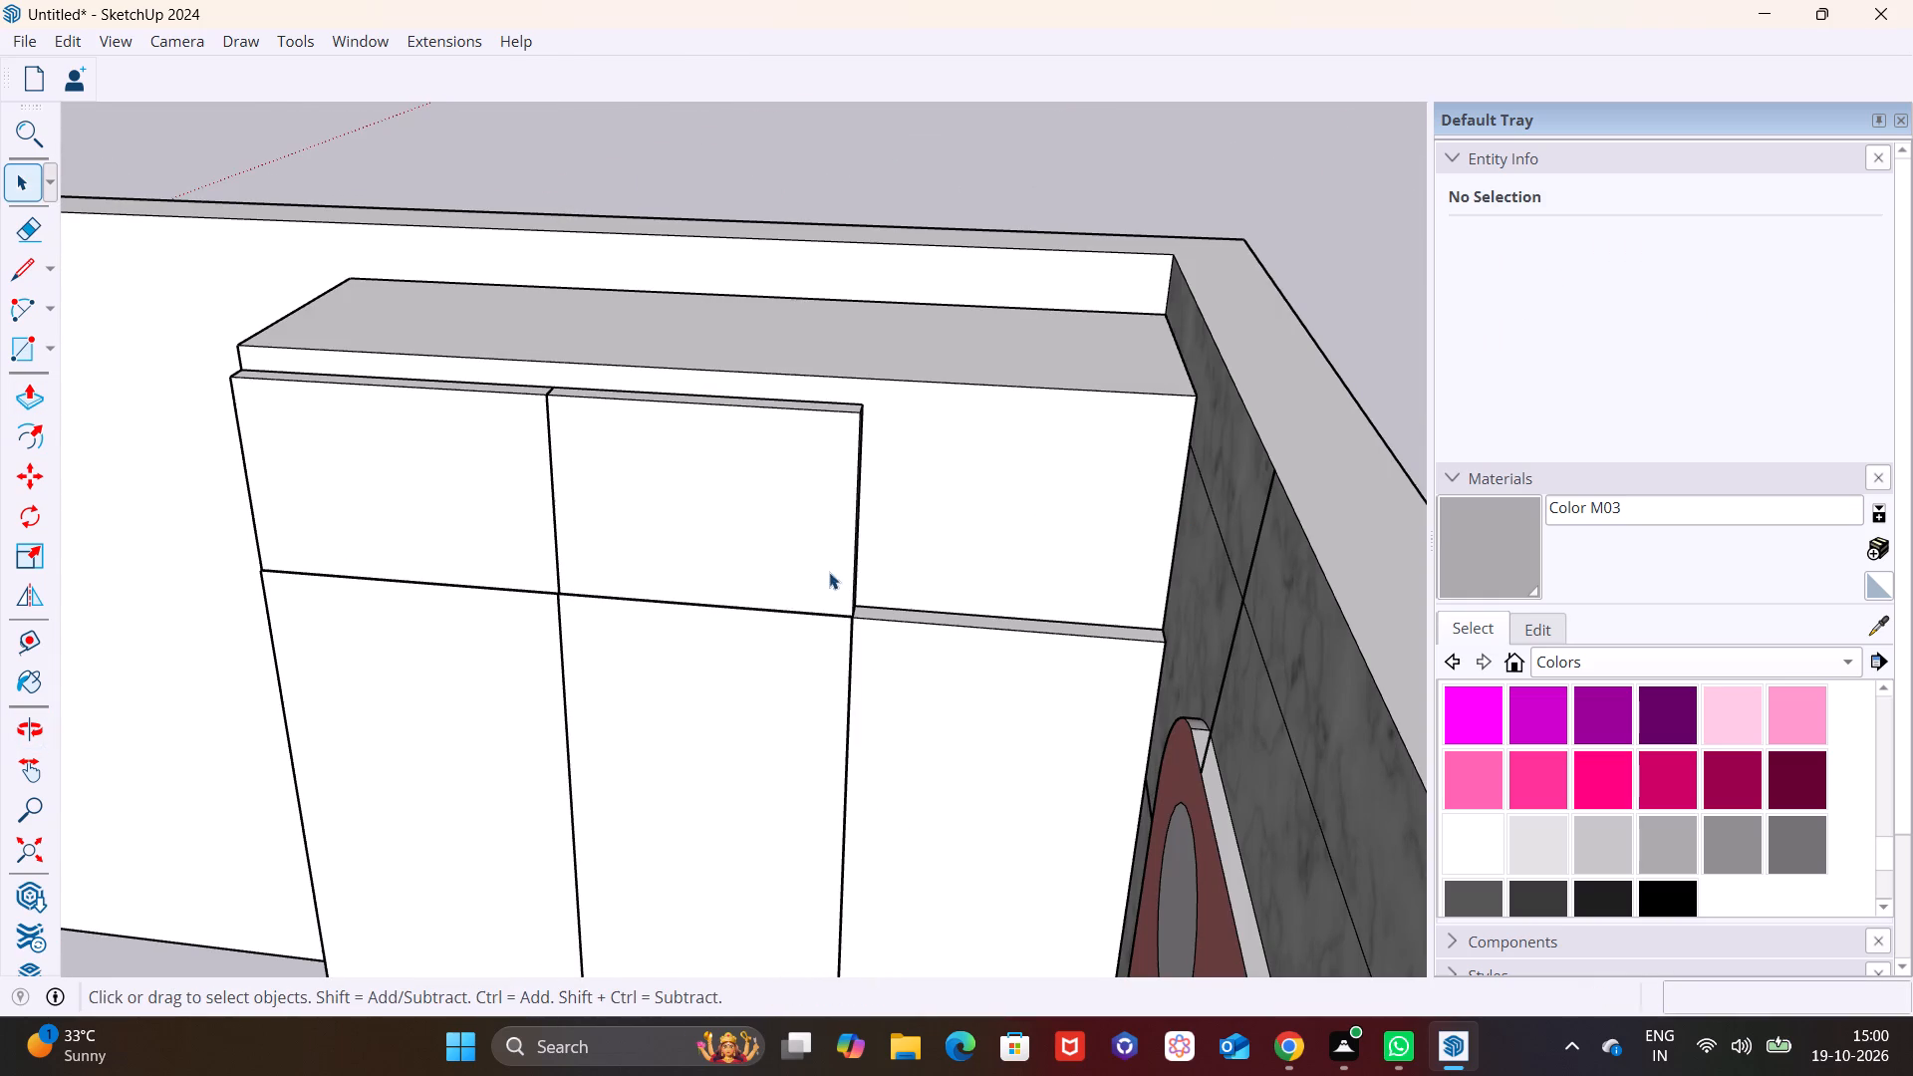
pyautogui.click(719, 550)
pyautogui.press('m')
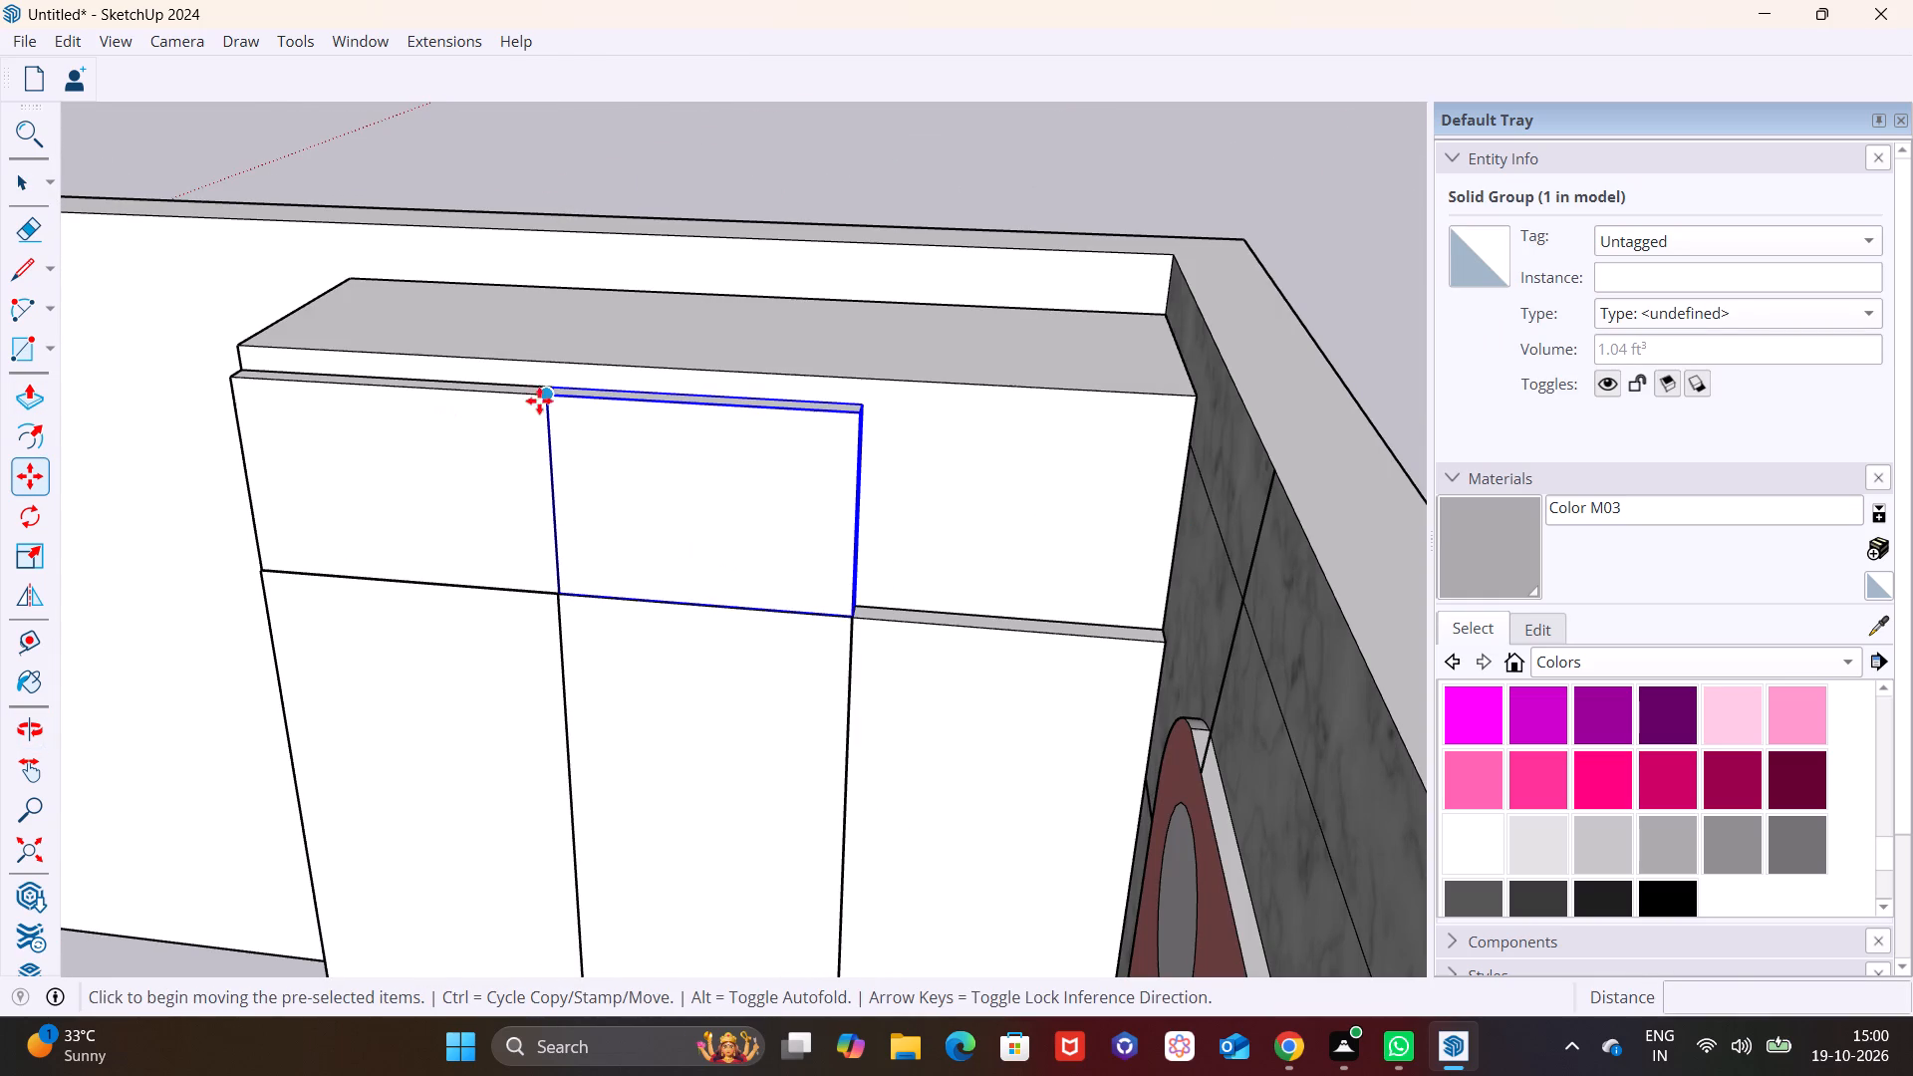
pyautogui.click(542, 396)
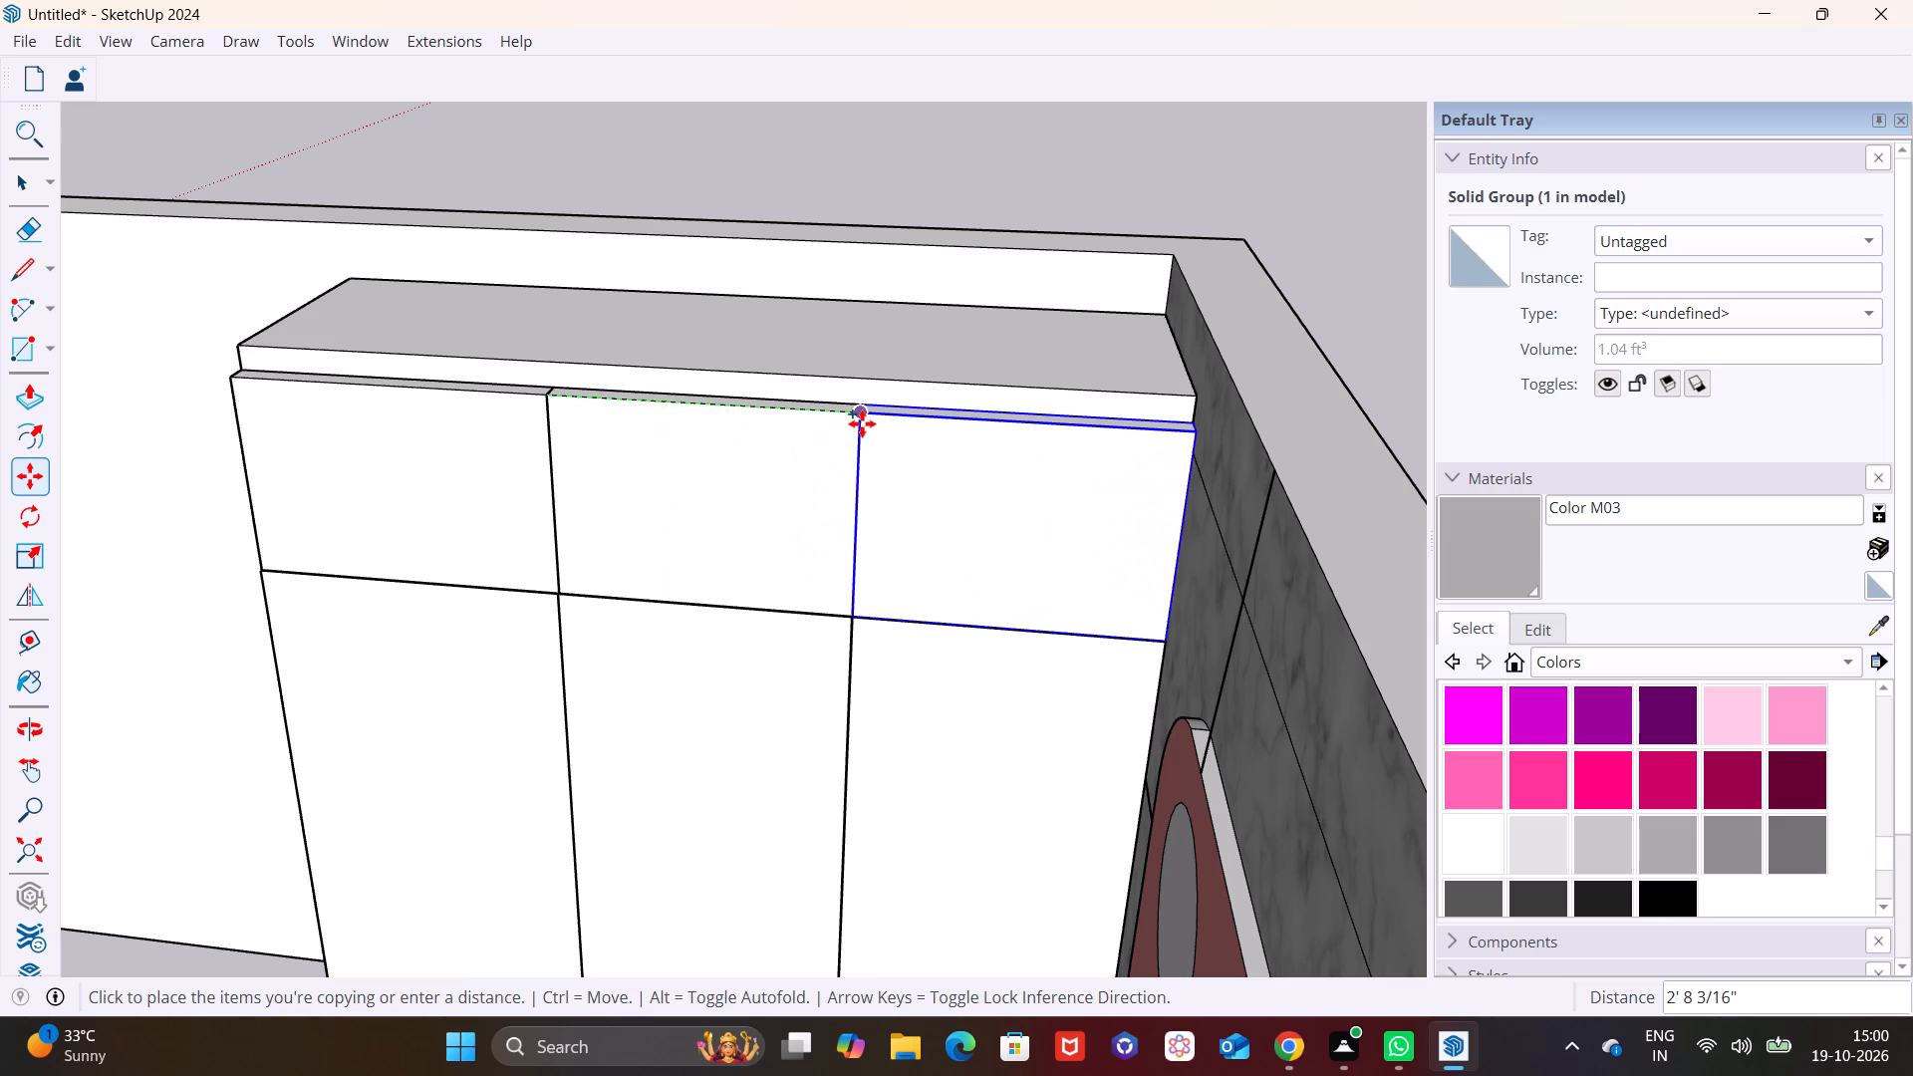
pyautogui.click(862, 423)
pyautogui.press('space')
pyautogui.click(1358, 259)
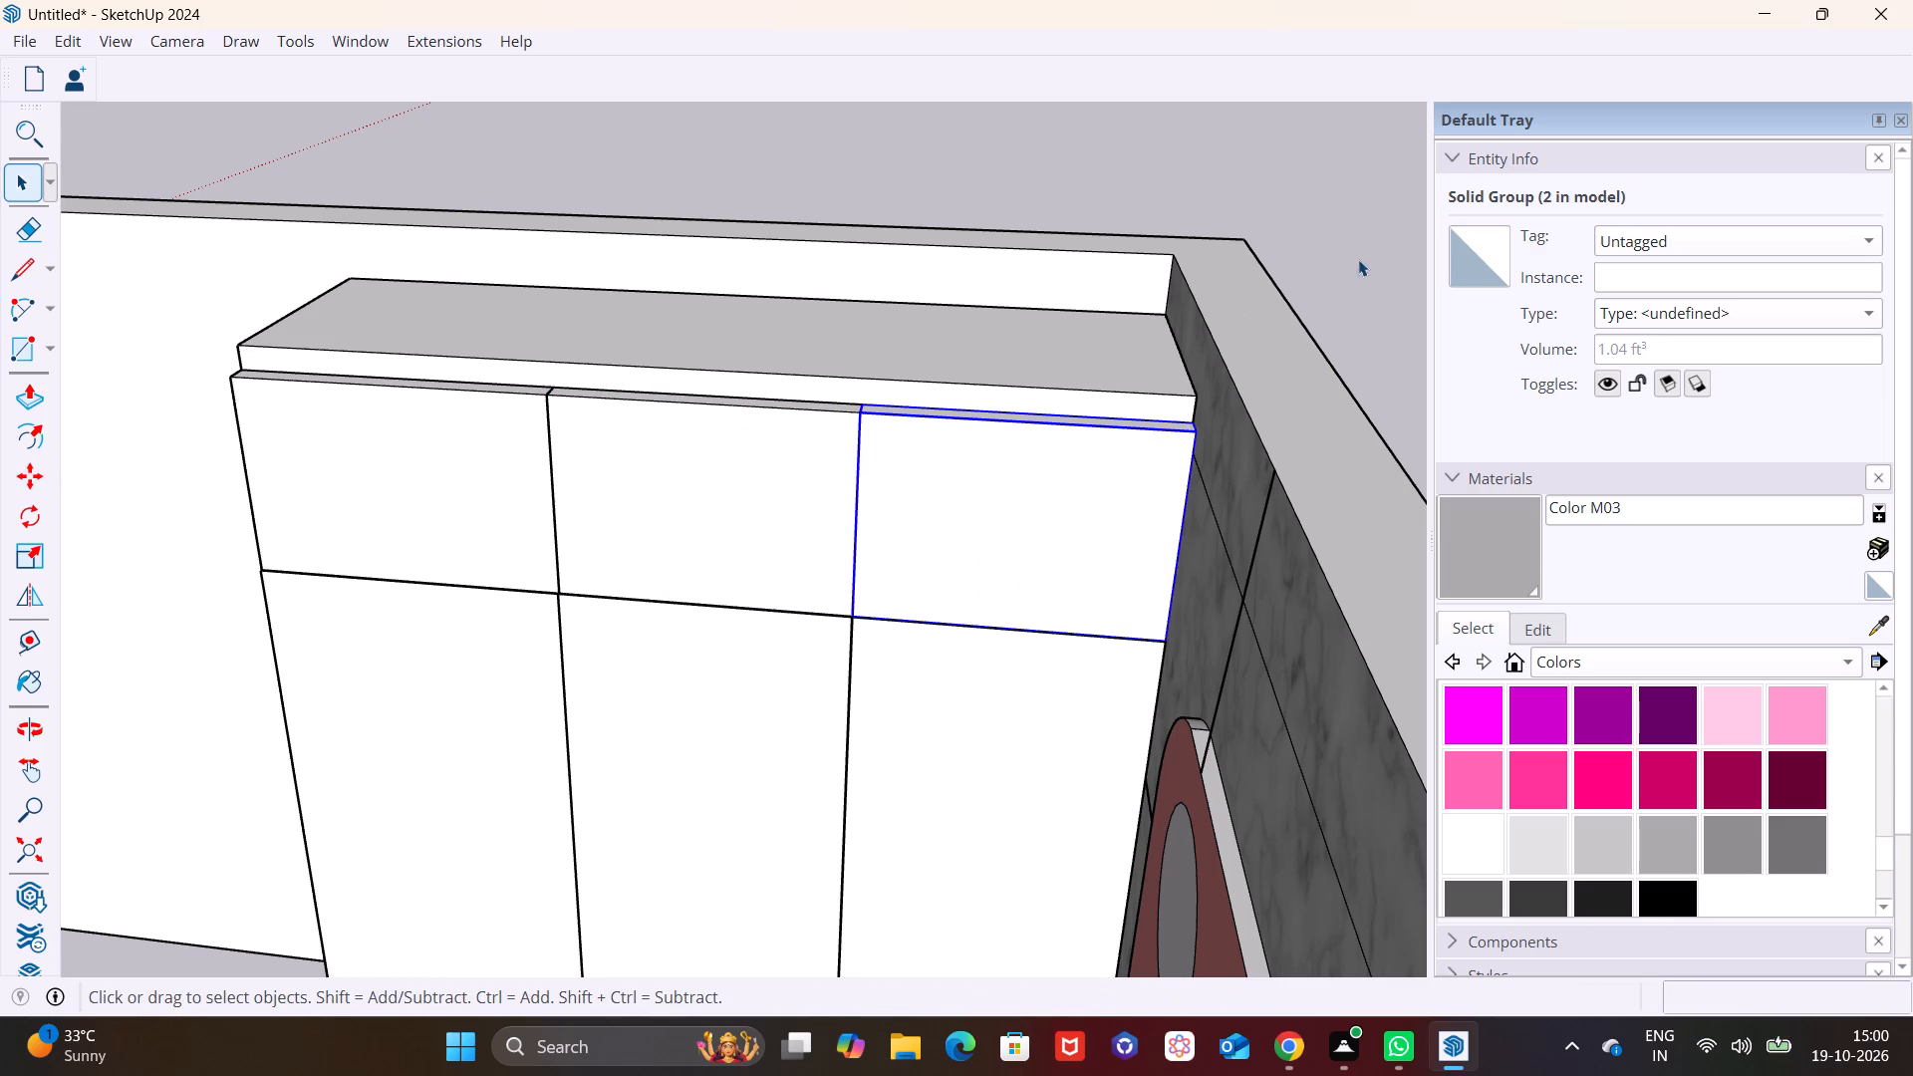
# Move the upper door farthest from the marble wall up 1 1/16".
pyautogui.scroll(-4, 954, 463)
pyautogui.moveTo(819, 596); pyautogui.dragTo(1081, 519, button='middle')
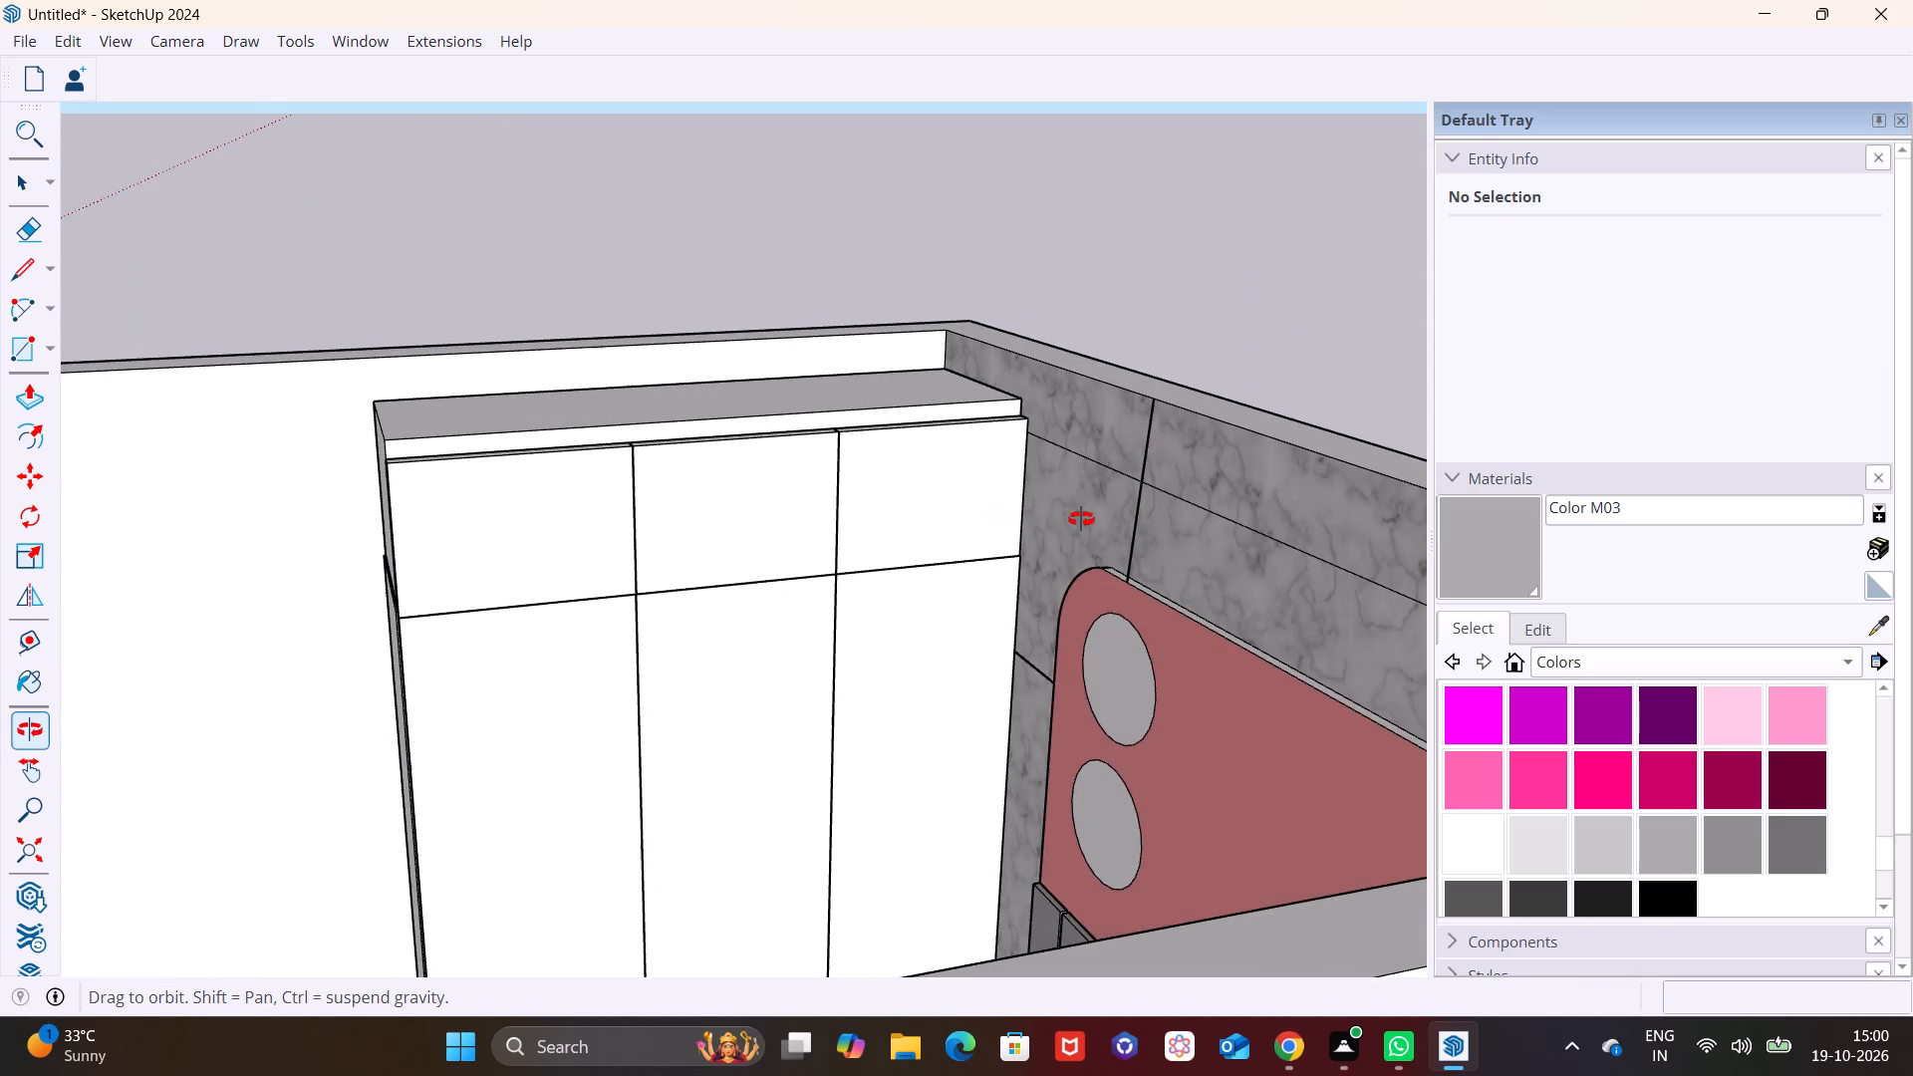
pyautogui.moveTo(1081, 519); pyautogui.dragTo(1087, 515, button='middle')
pyautogui.scroll(4, 724, 498)
pyautogui.moveTo(545, 600); pyautogui.dragTo(778, 549, button='middle')
pyautogui.scroll(2, 363, 539)
pyautogui.click(327, 409)
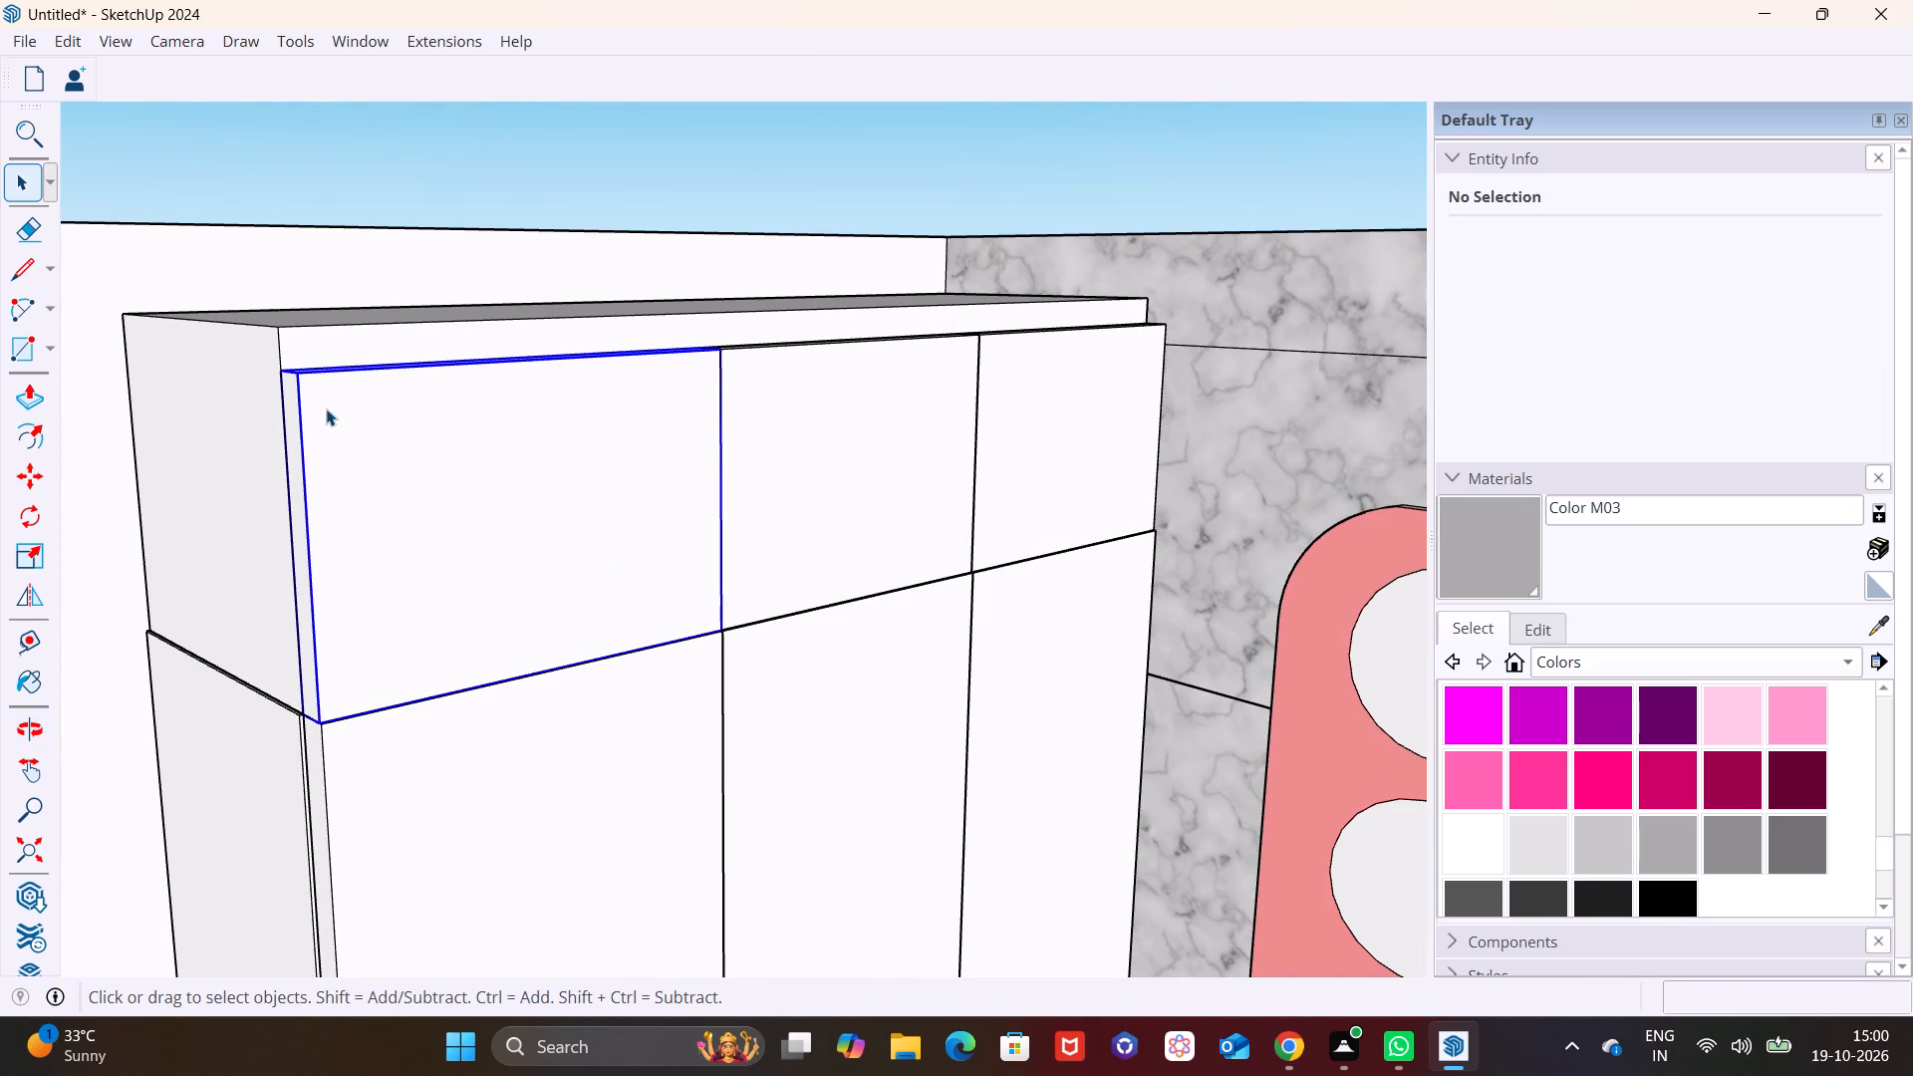
pyautogui.press('m')
pyautogui.click(281, 372)
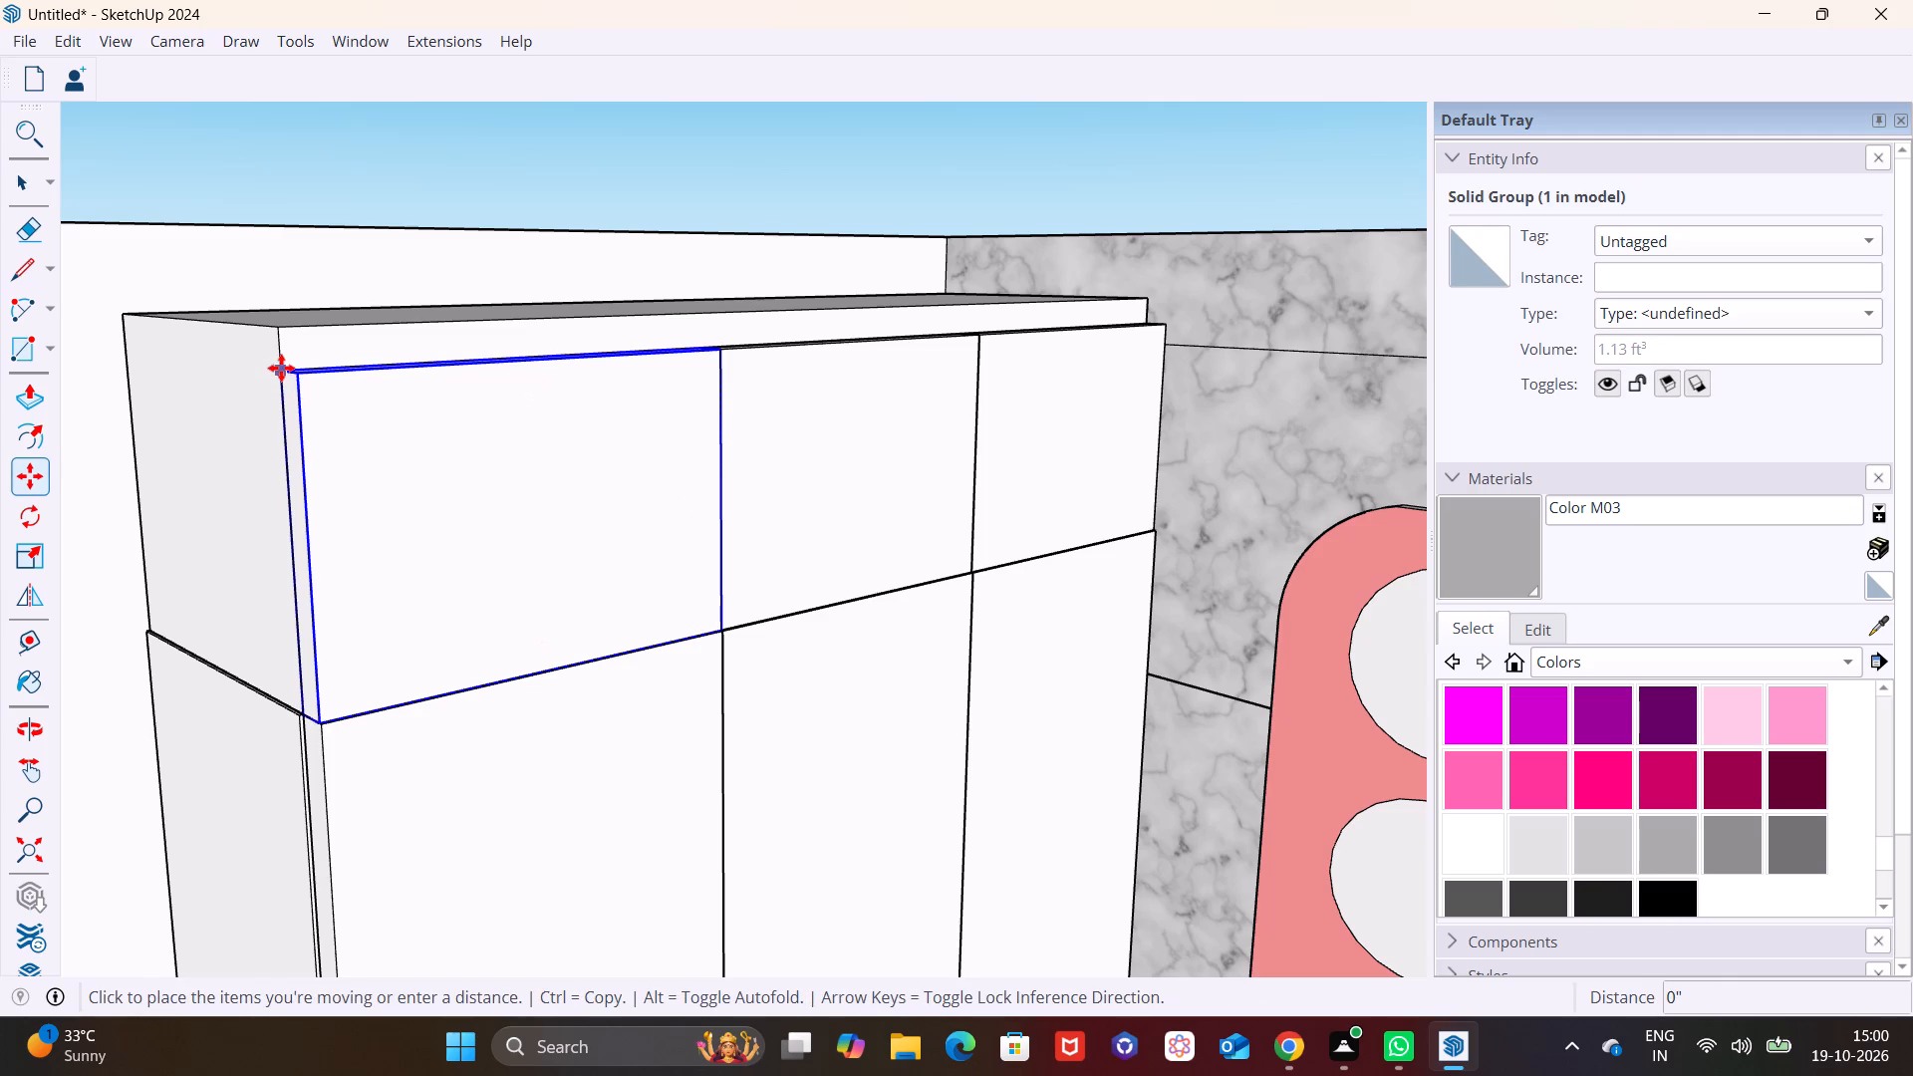
pyautogui.click(281, 369)
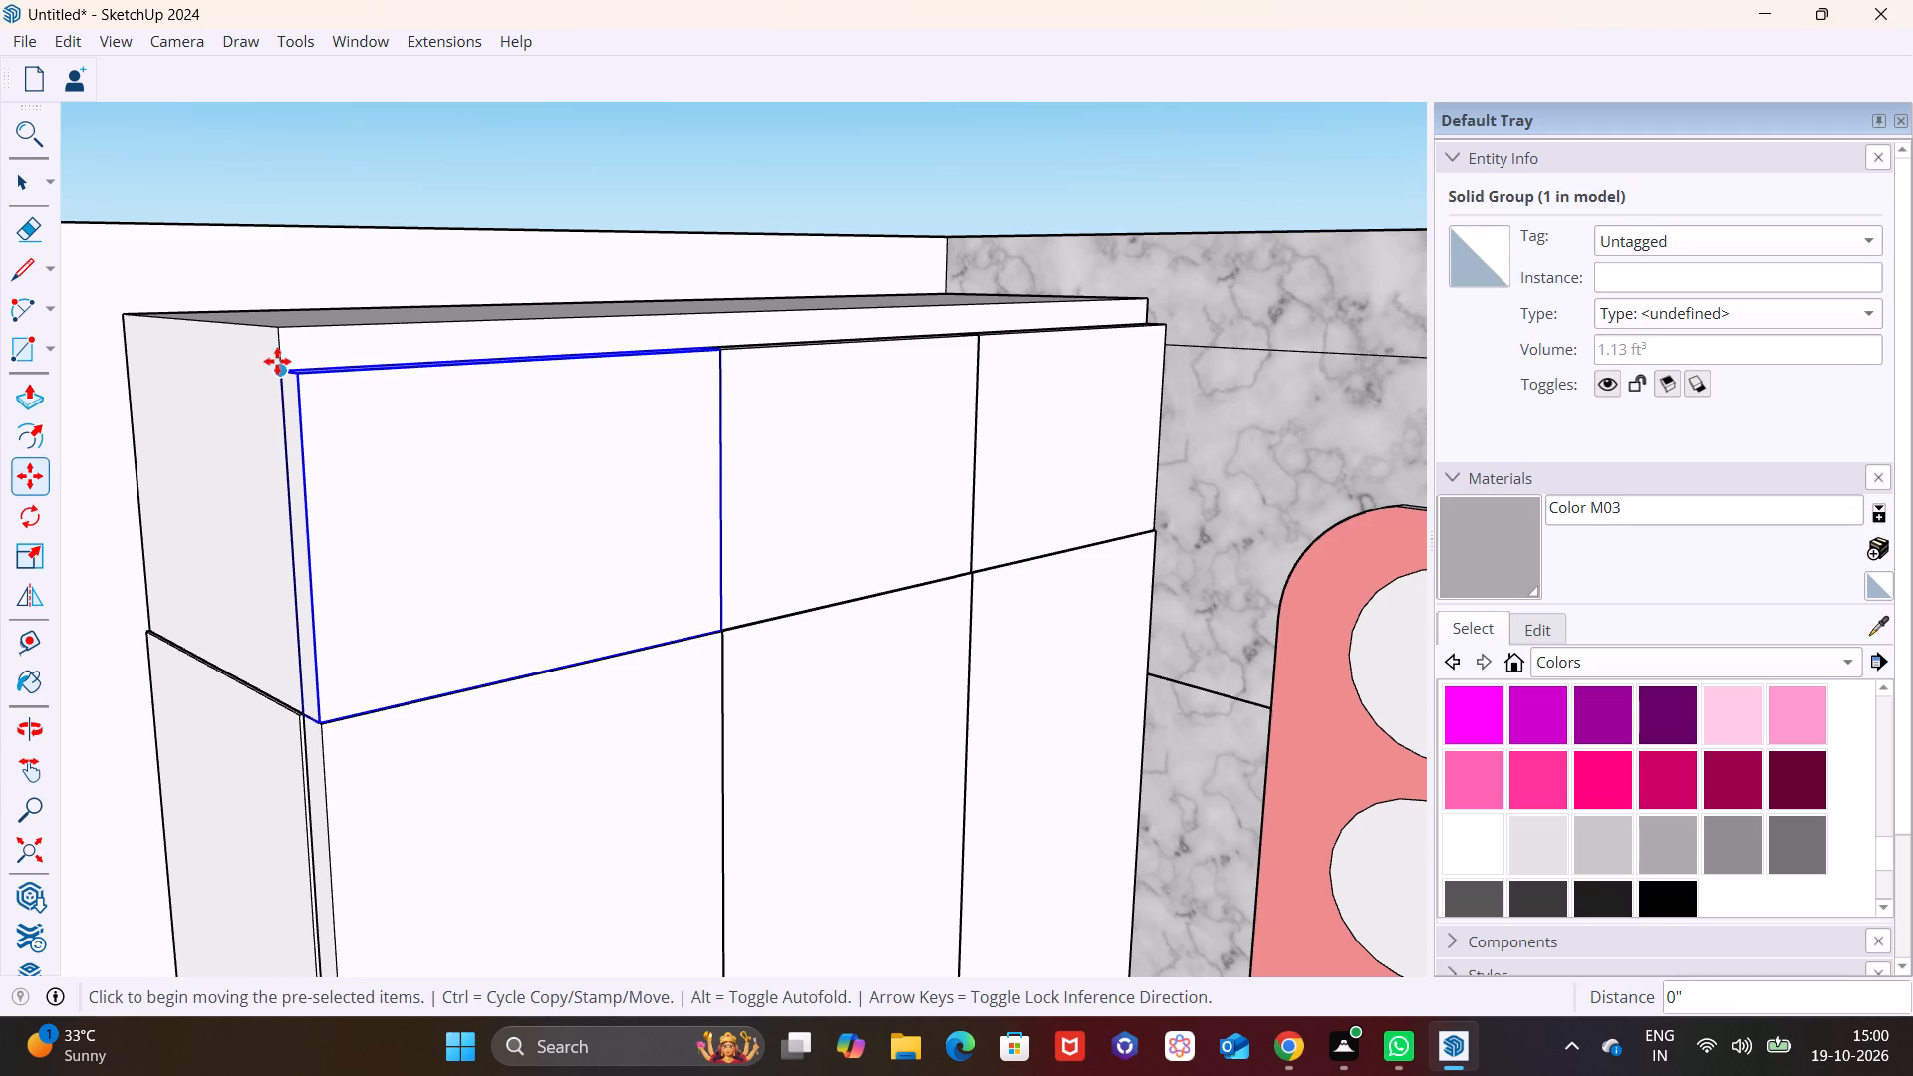
pyautogui.click(288, 372)
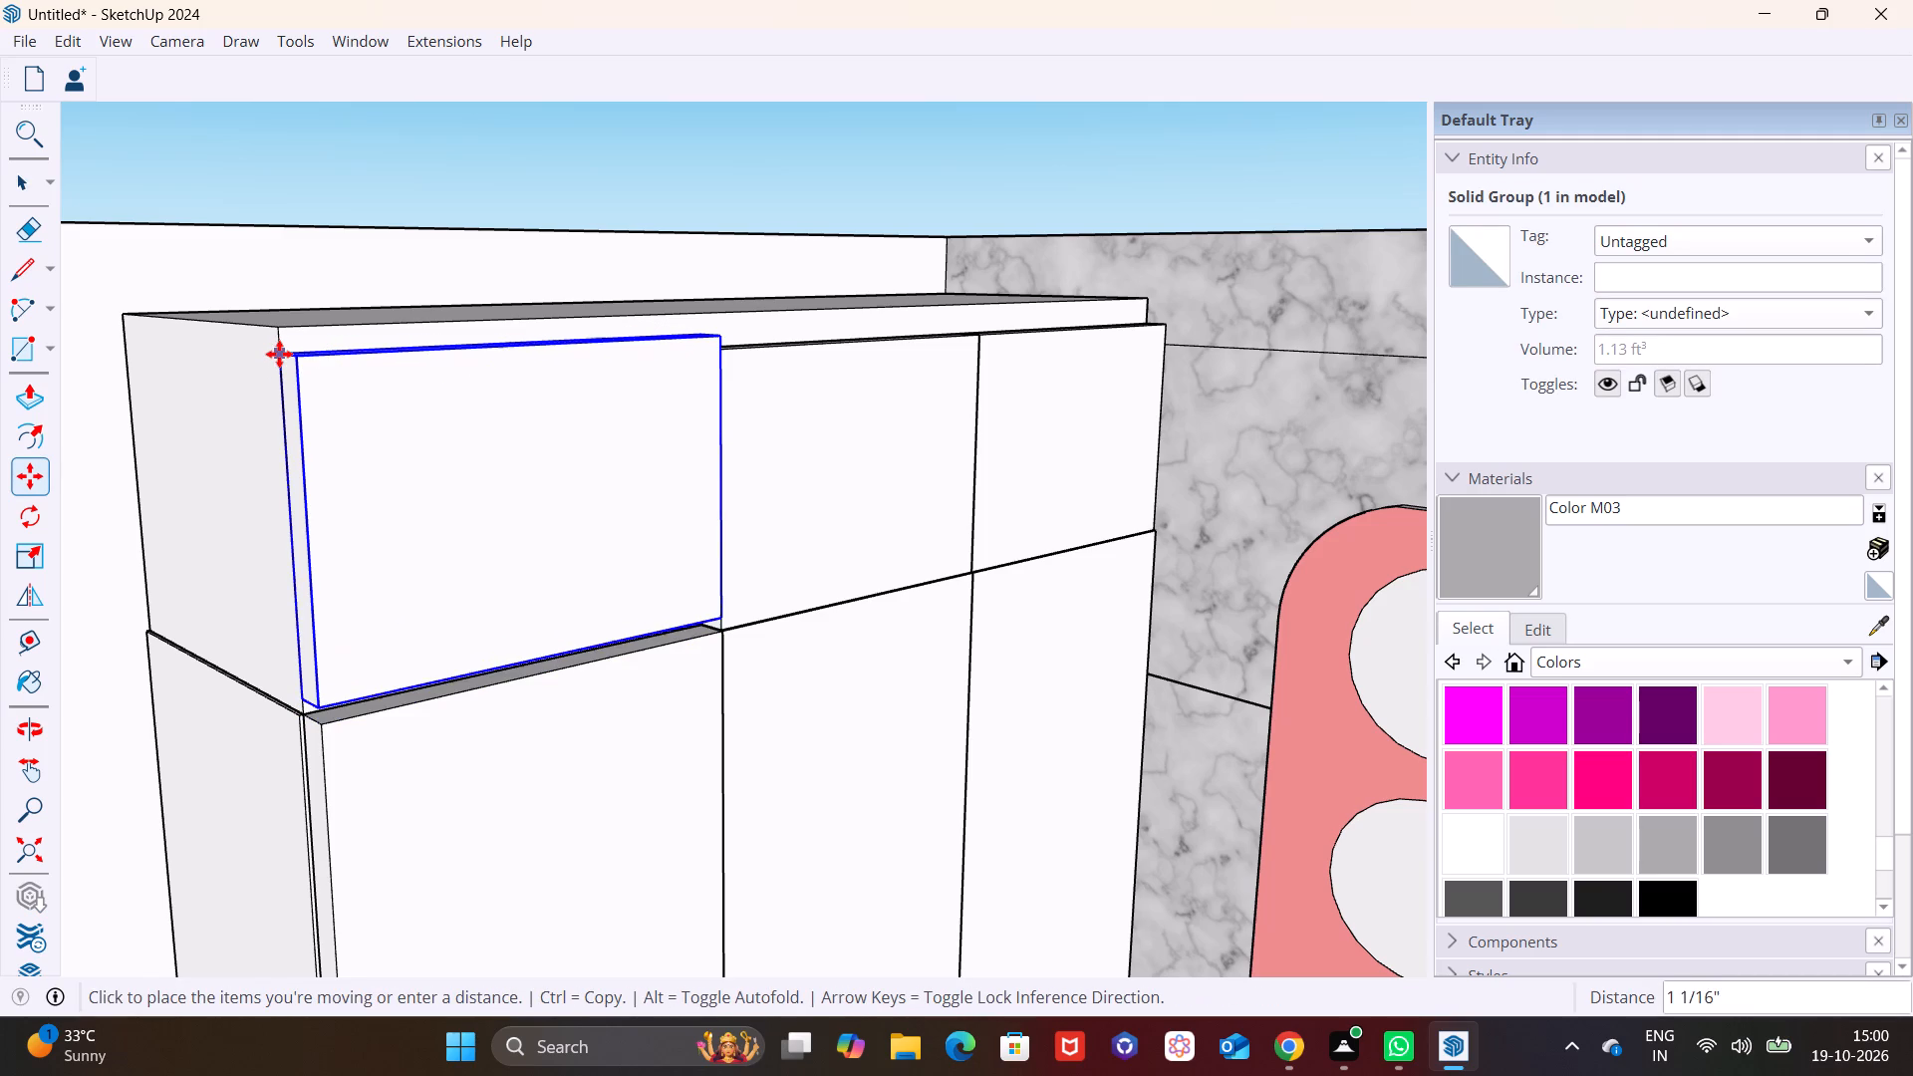
pyautogui.click(279, 354)
# Move the raised upper door back down 11/16", leaving a narrow gap above the lower door.
pyautogui.moveTo(670, 435); pyautogui.dragTo(368, 457, button='middle')
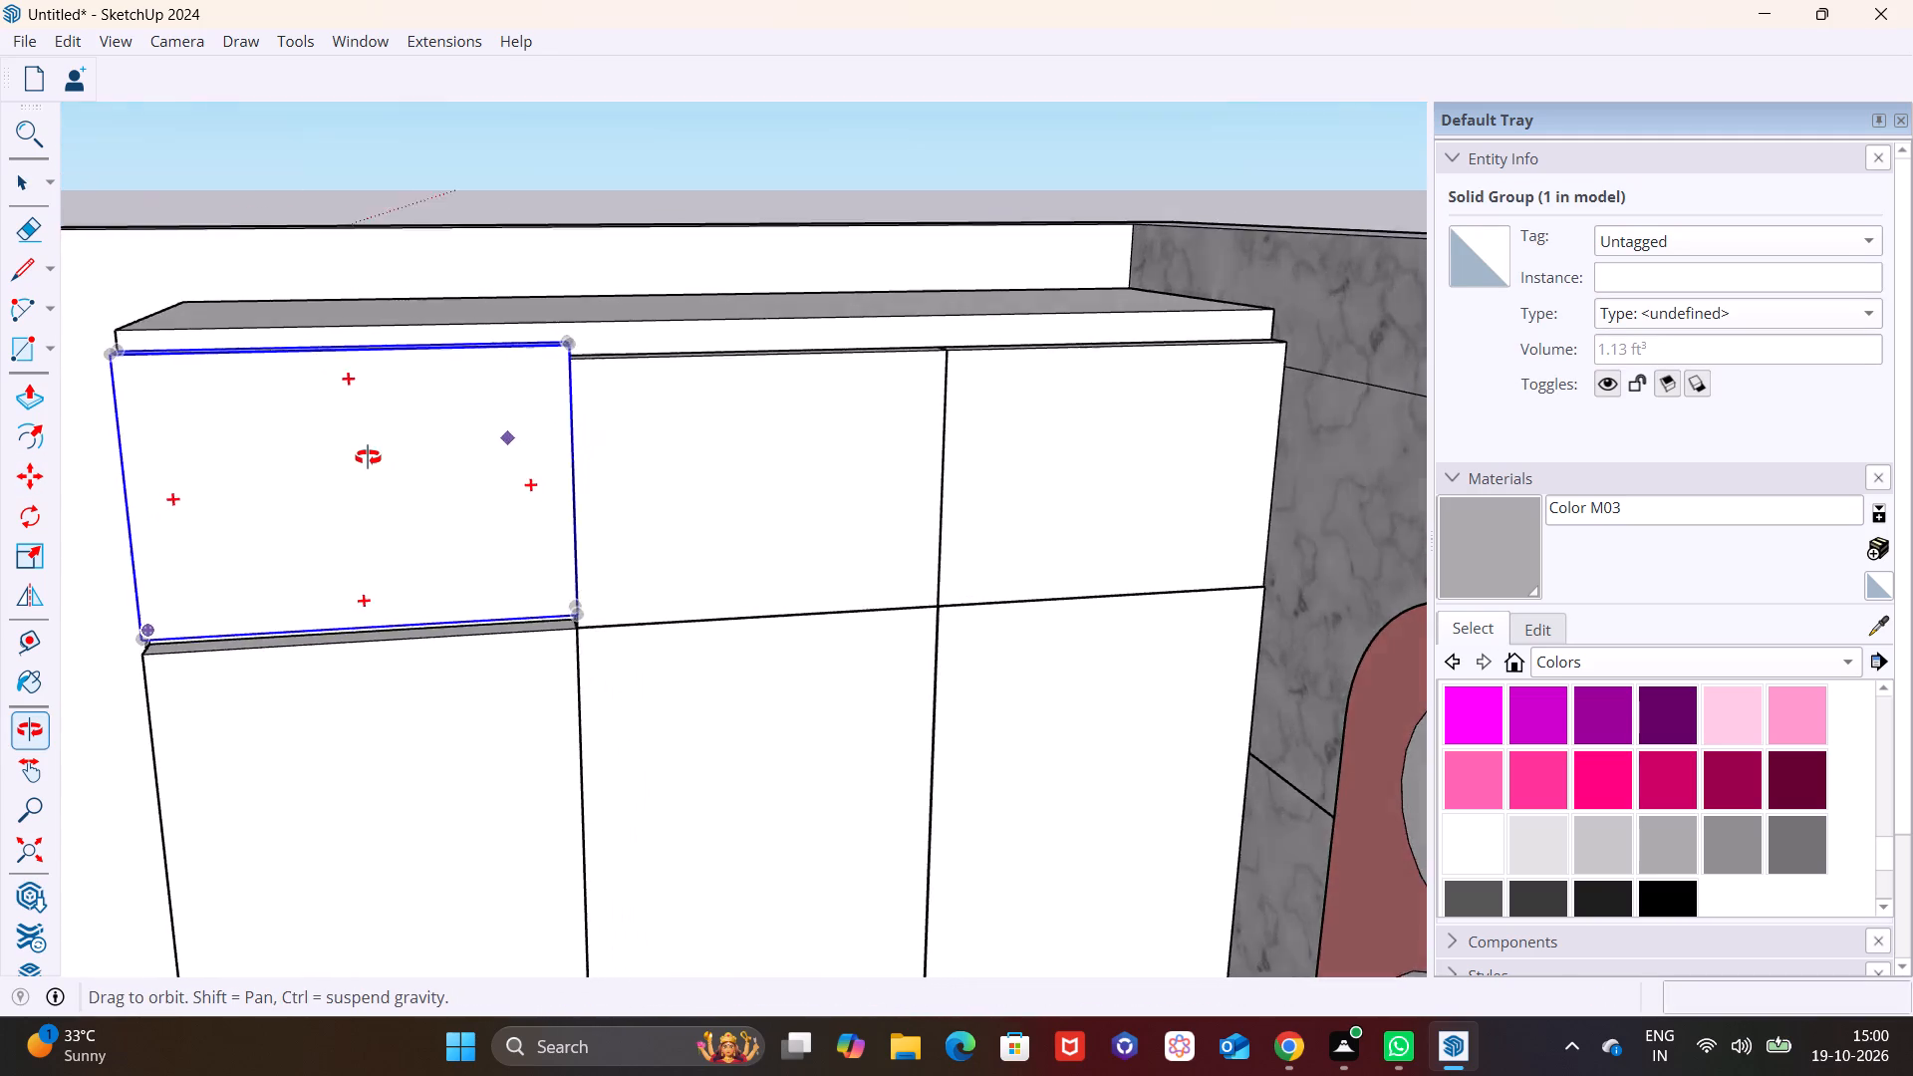
pyautogui.moveTo(368, 457); pyautogui.dragTo(746, 324, button='middle')
pyautogui.scroll(10, 385, 548)
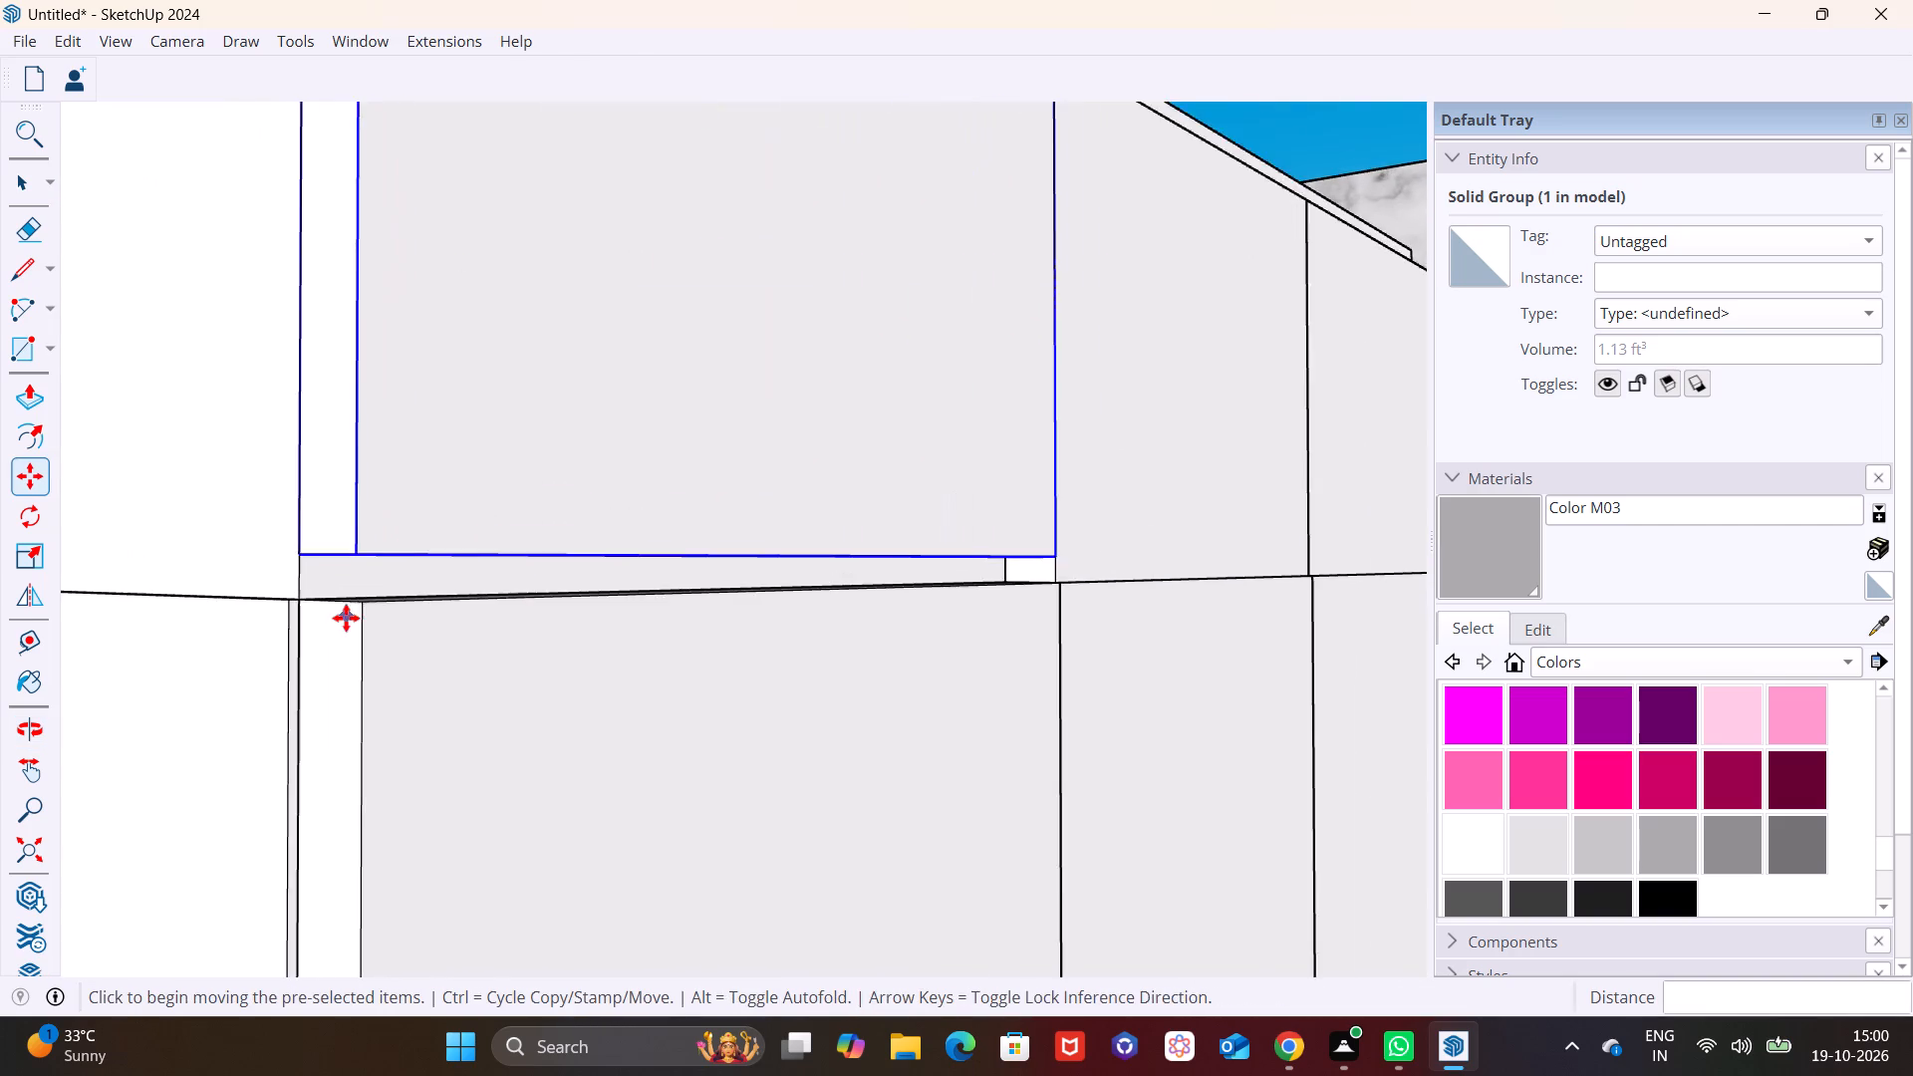
pyautogui.moveTo(361, 607); pyautogui.dragTo(486, 603, button='middle')
pyautogui.click(428, 537)
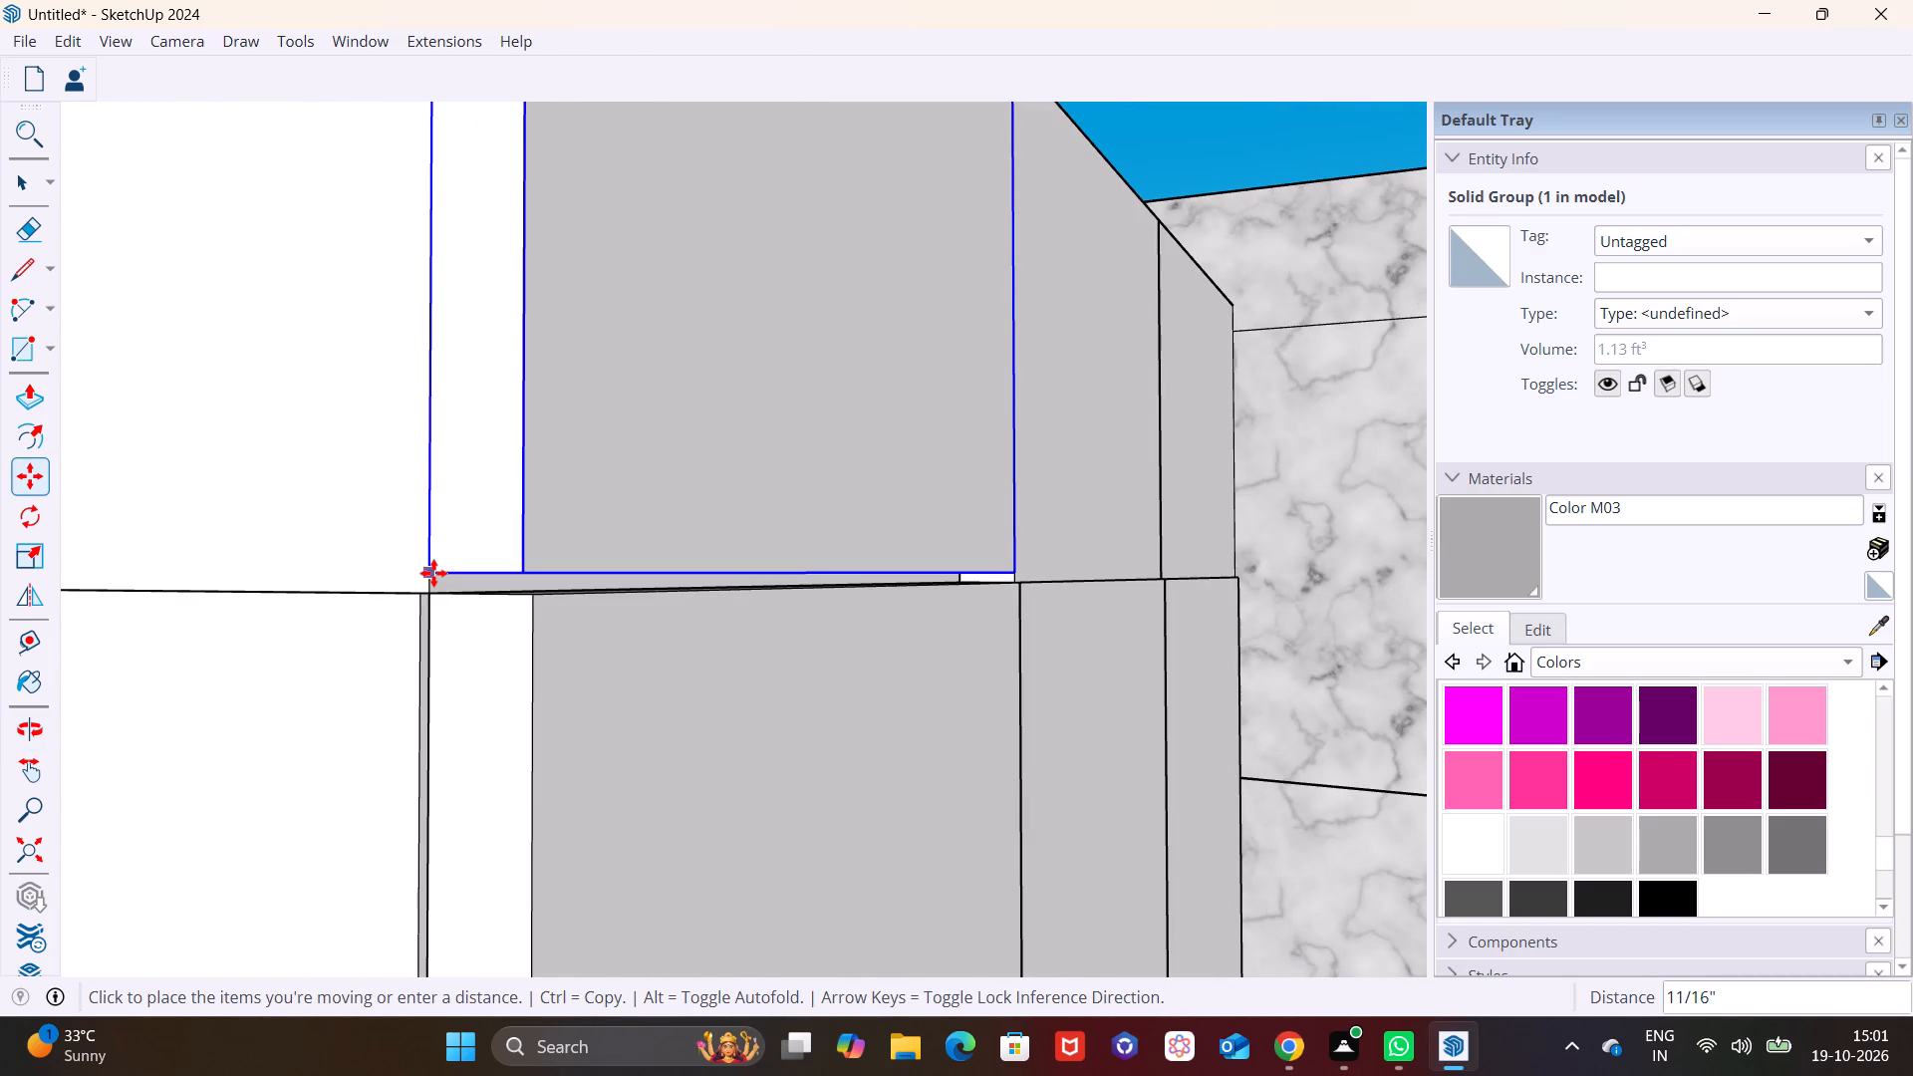
pyautogui.click(433, 573)
# Move the middle upper door up about 1/2", level with the bottom edge of the raised door beside it.
pyautogui.moveTo(708, 567); pyautogui.dragTo(220, 602, button='middle')
pyautogui.scroll(-6, 853, 641)
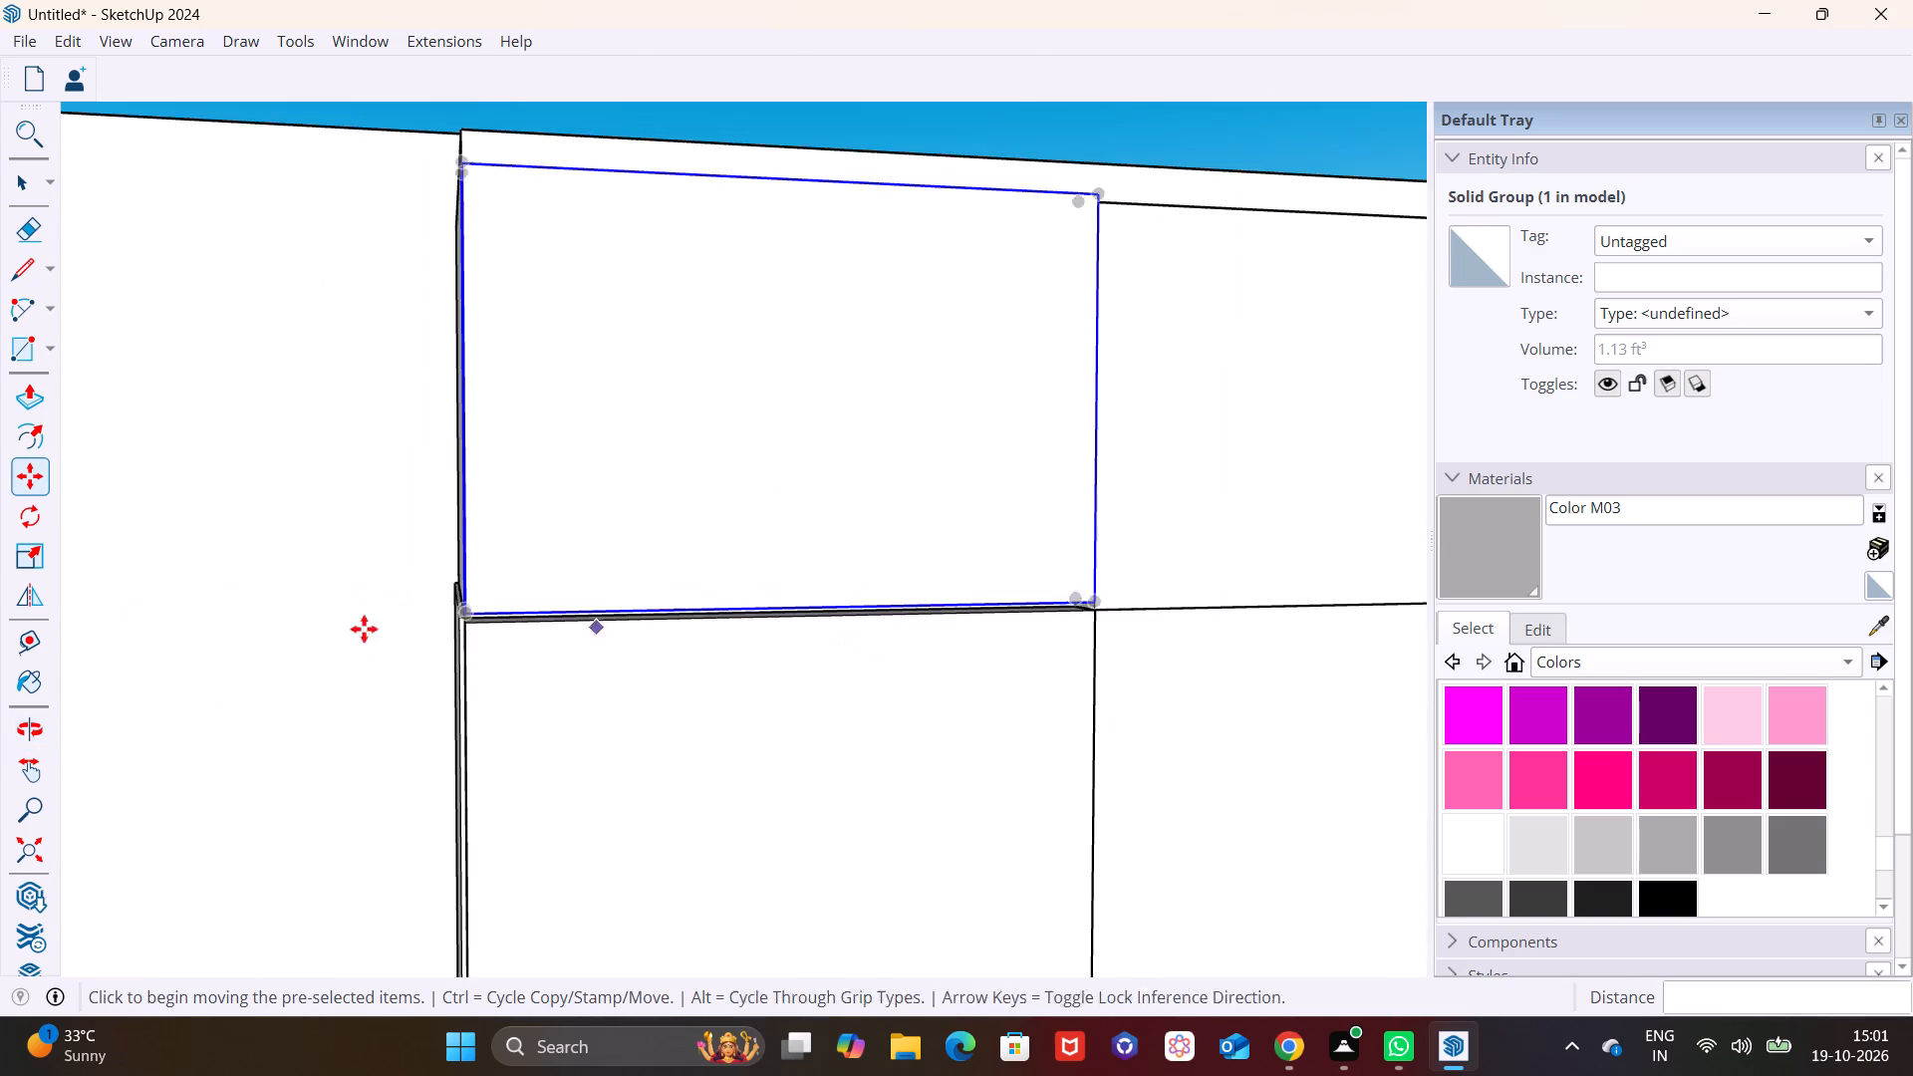
pyautogui.keyDown('shift'); pyautogui.moveTo(889, 720); pyautogui.dragTo(129, 755, button='middle'); pyautogui.keyUp('shift')
pyautogui.press('space')
pyautogui.click(430, 611)
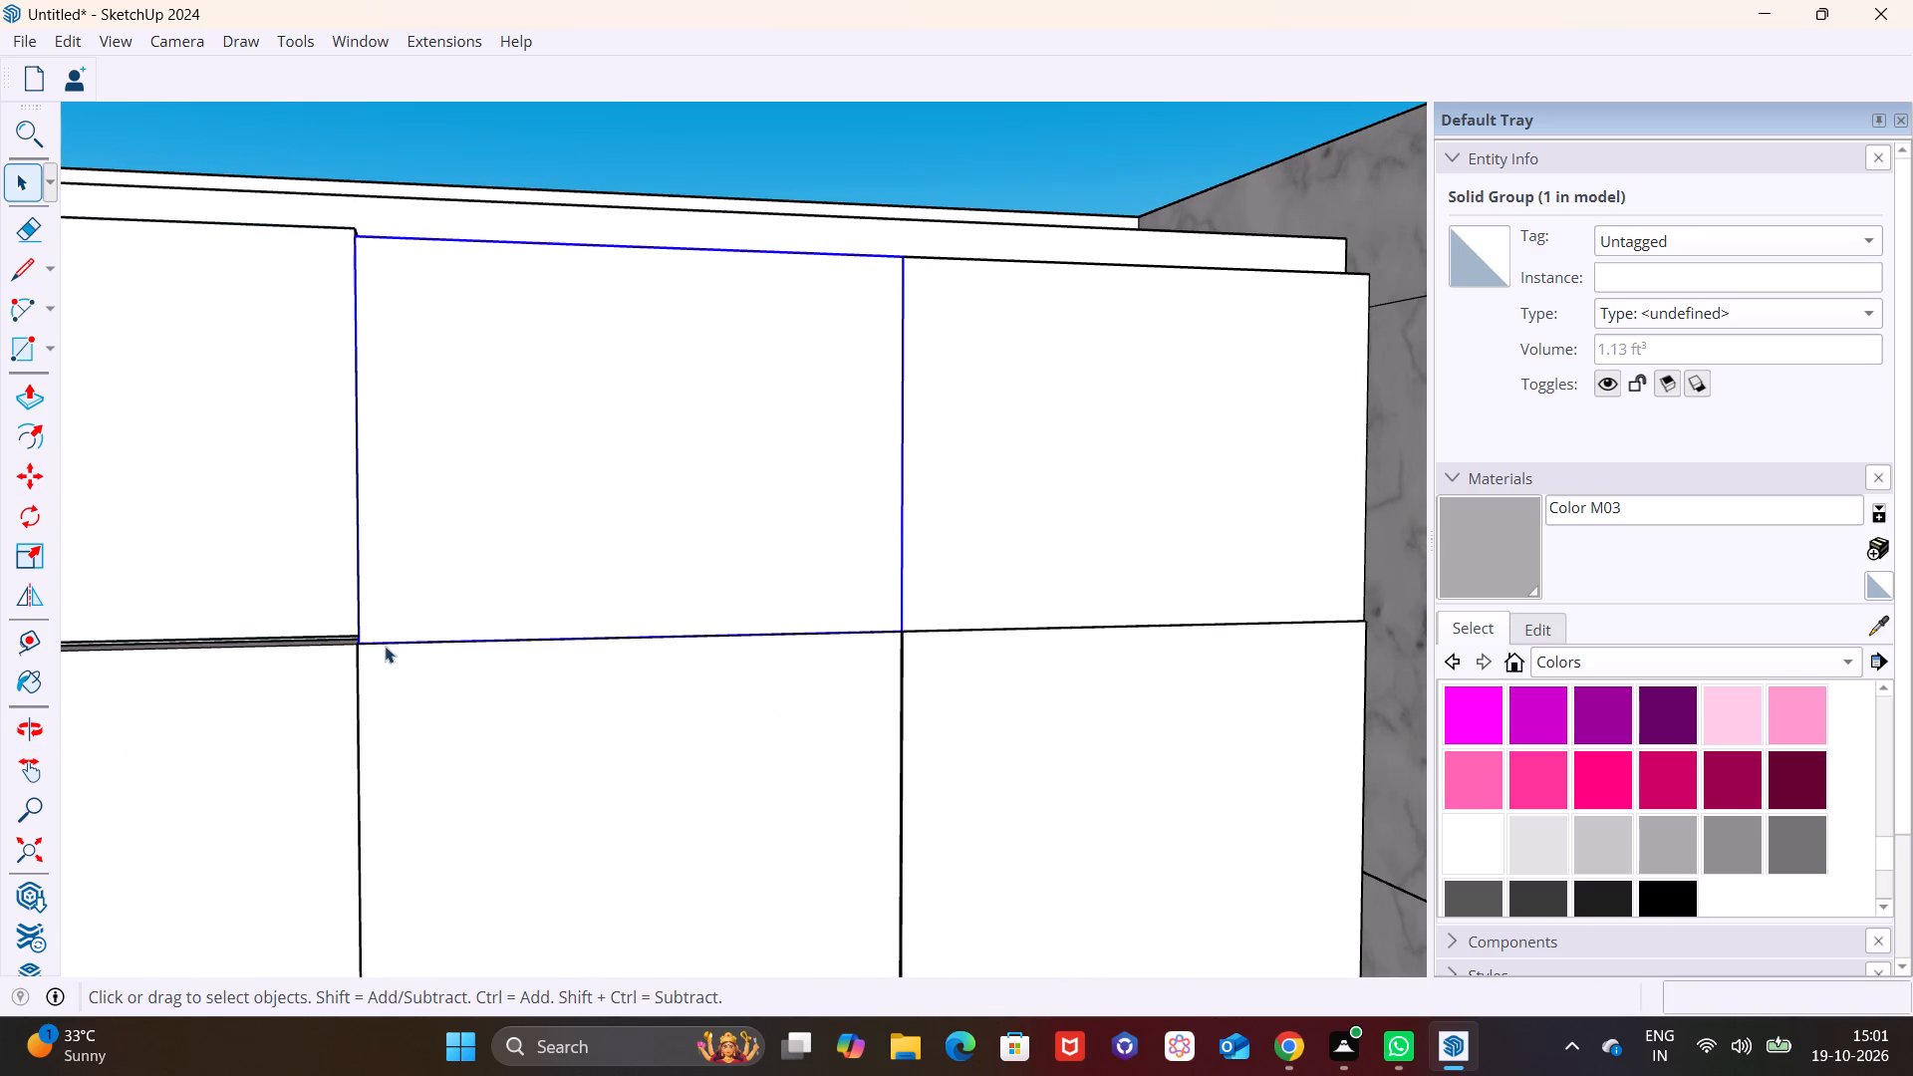
pyautogui.scroll(3, 380, 646)
pyautogui.press('m')
pyautogui.scroll(10, 393, 629)
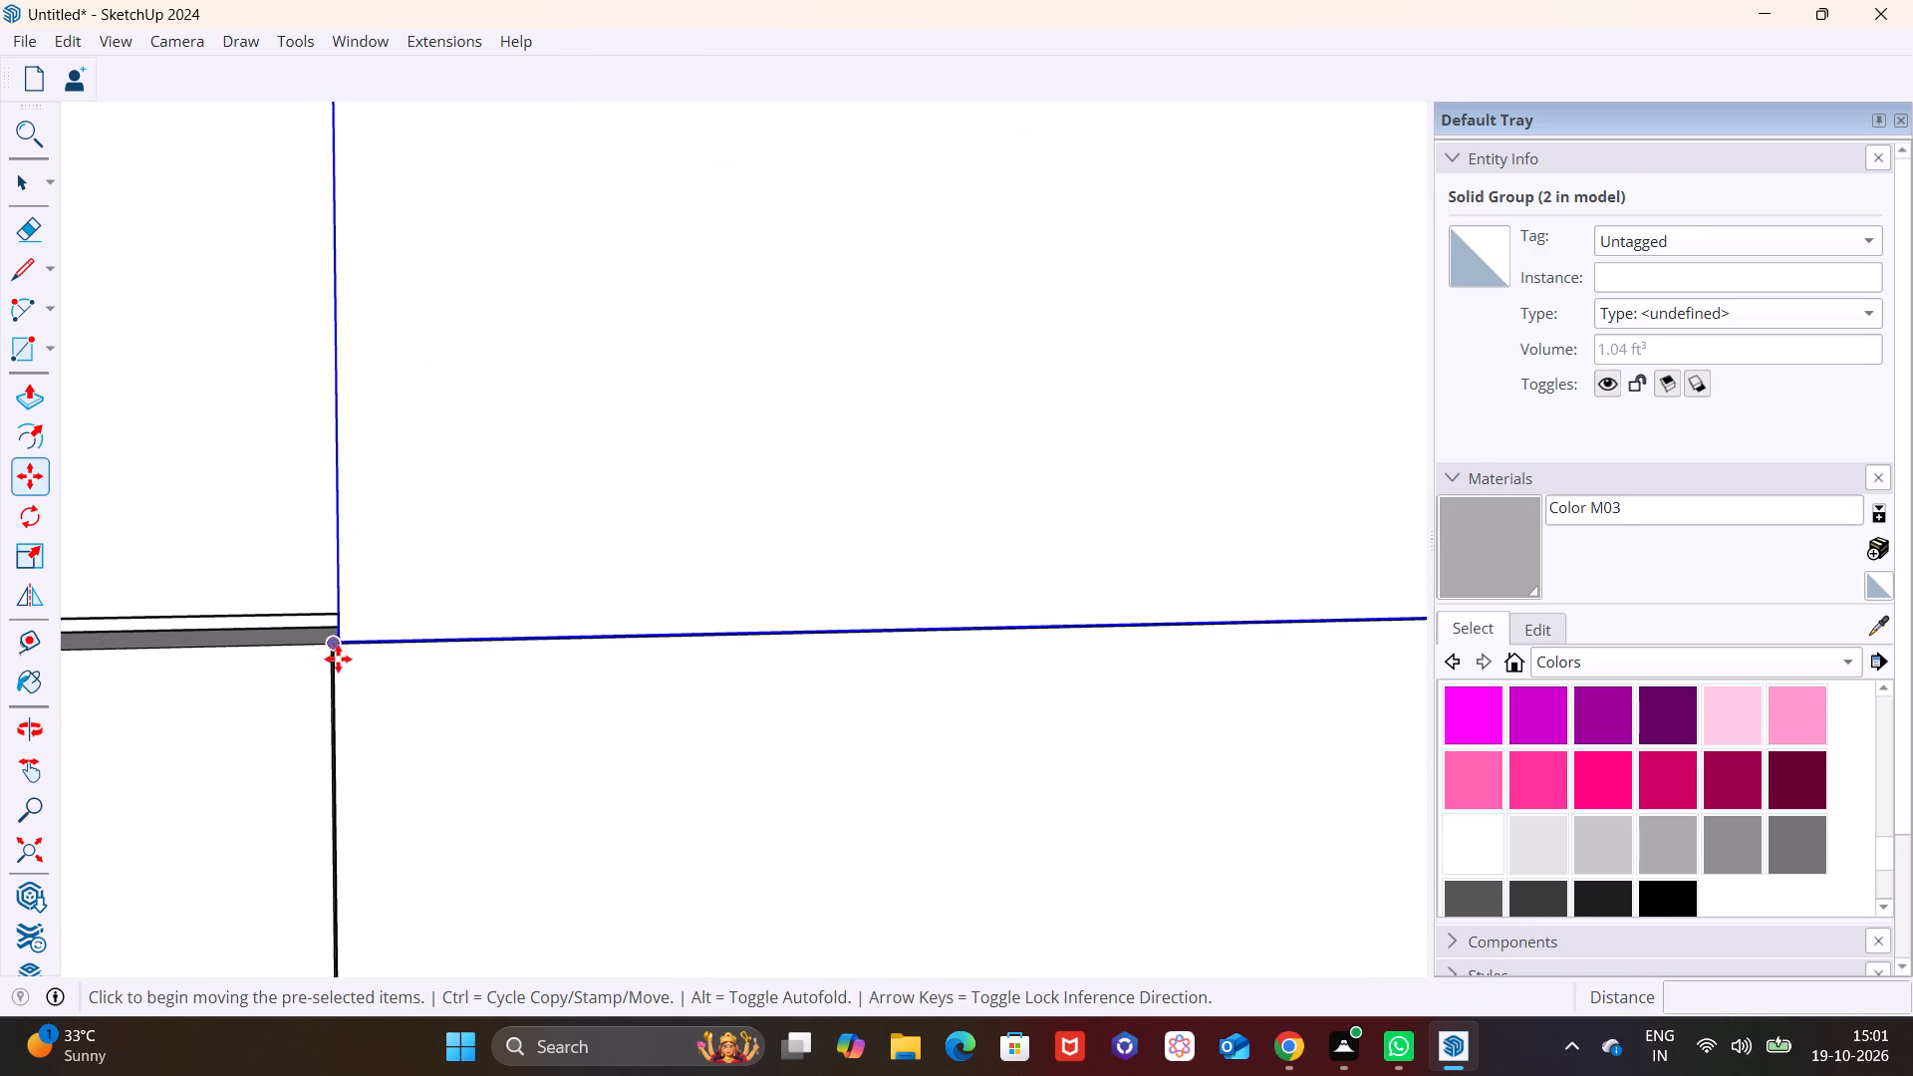
pyautogui.click(347, 637)
pyautogui.click(348, 616)
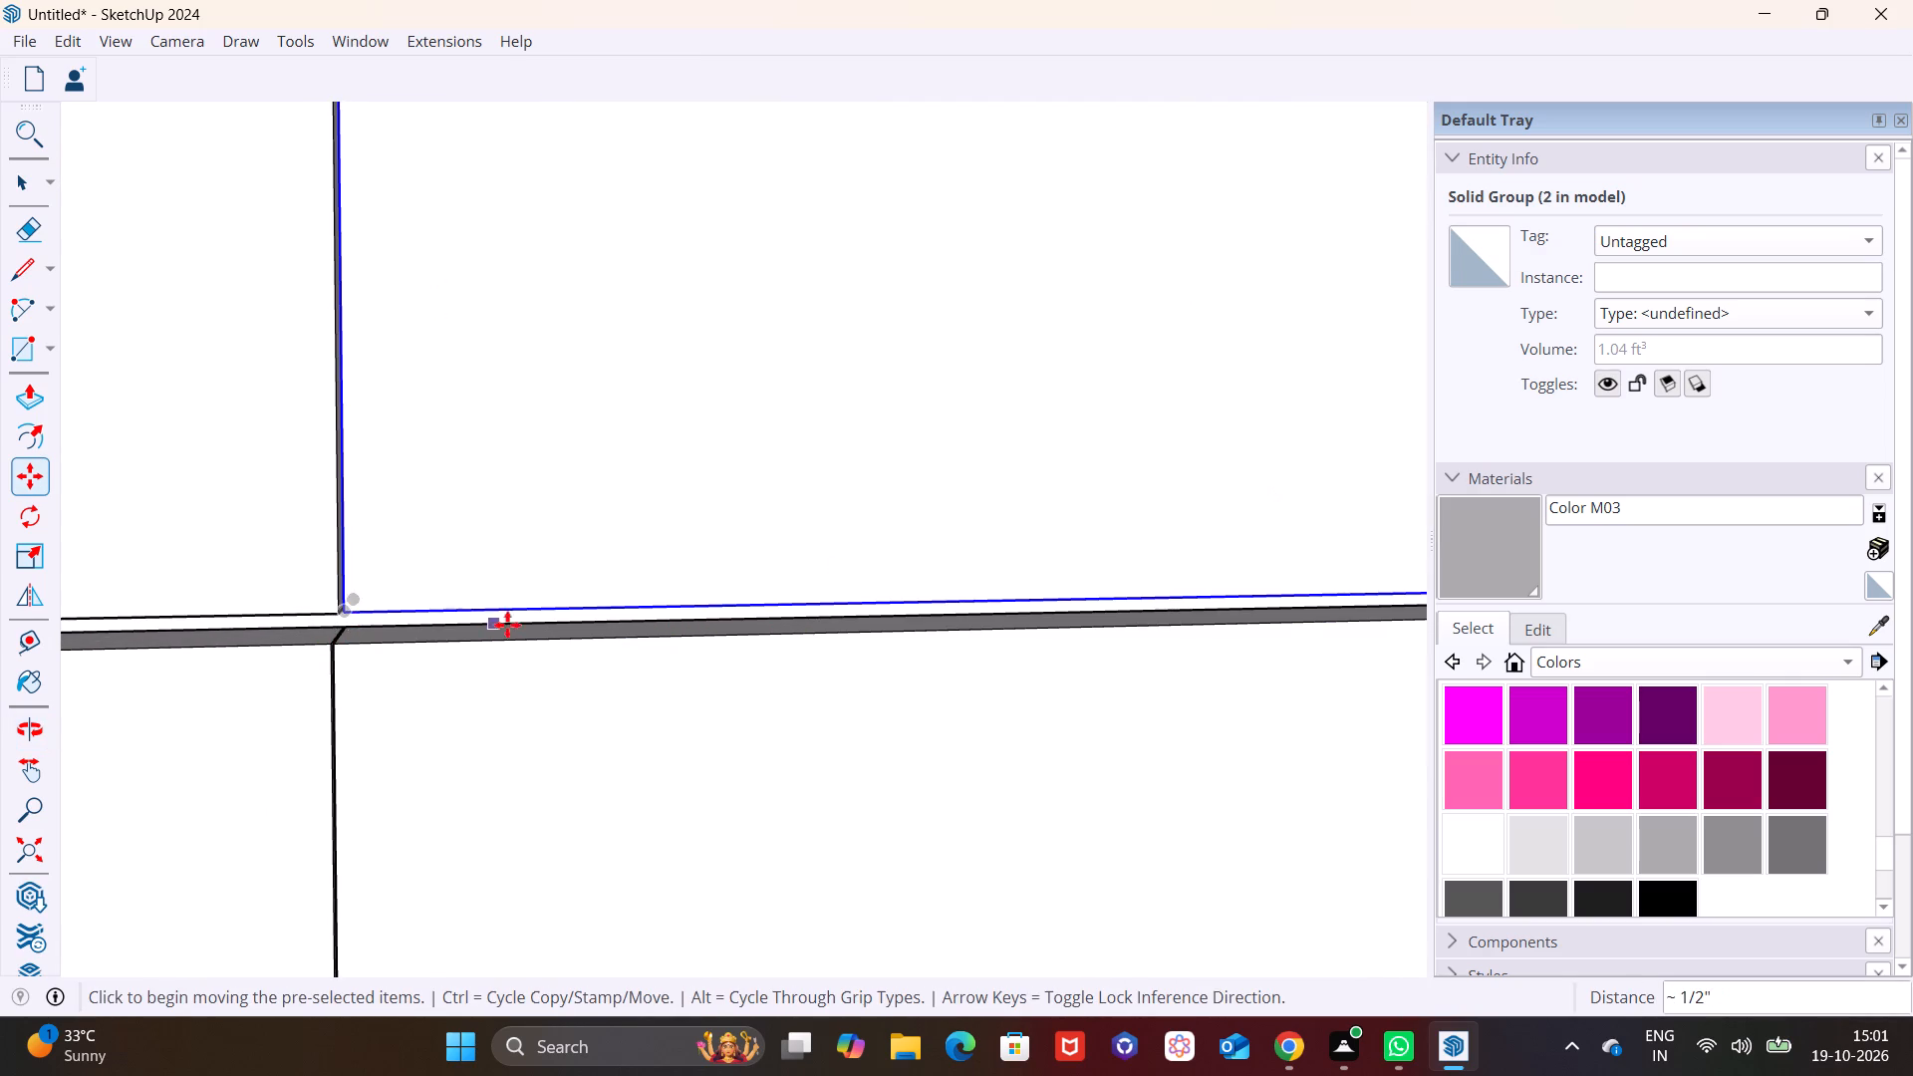
# Move the upper door nearest the marble wall up 7/16", level with the bottom edge of the middle upper door.
pyautogui.scroll(-12, 517, 628)
pyautogui.moveTo(950, 636); pyautogui.dragTo(576, 675, button='middle')
pyautogui.press('space')
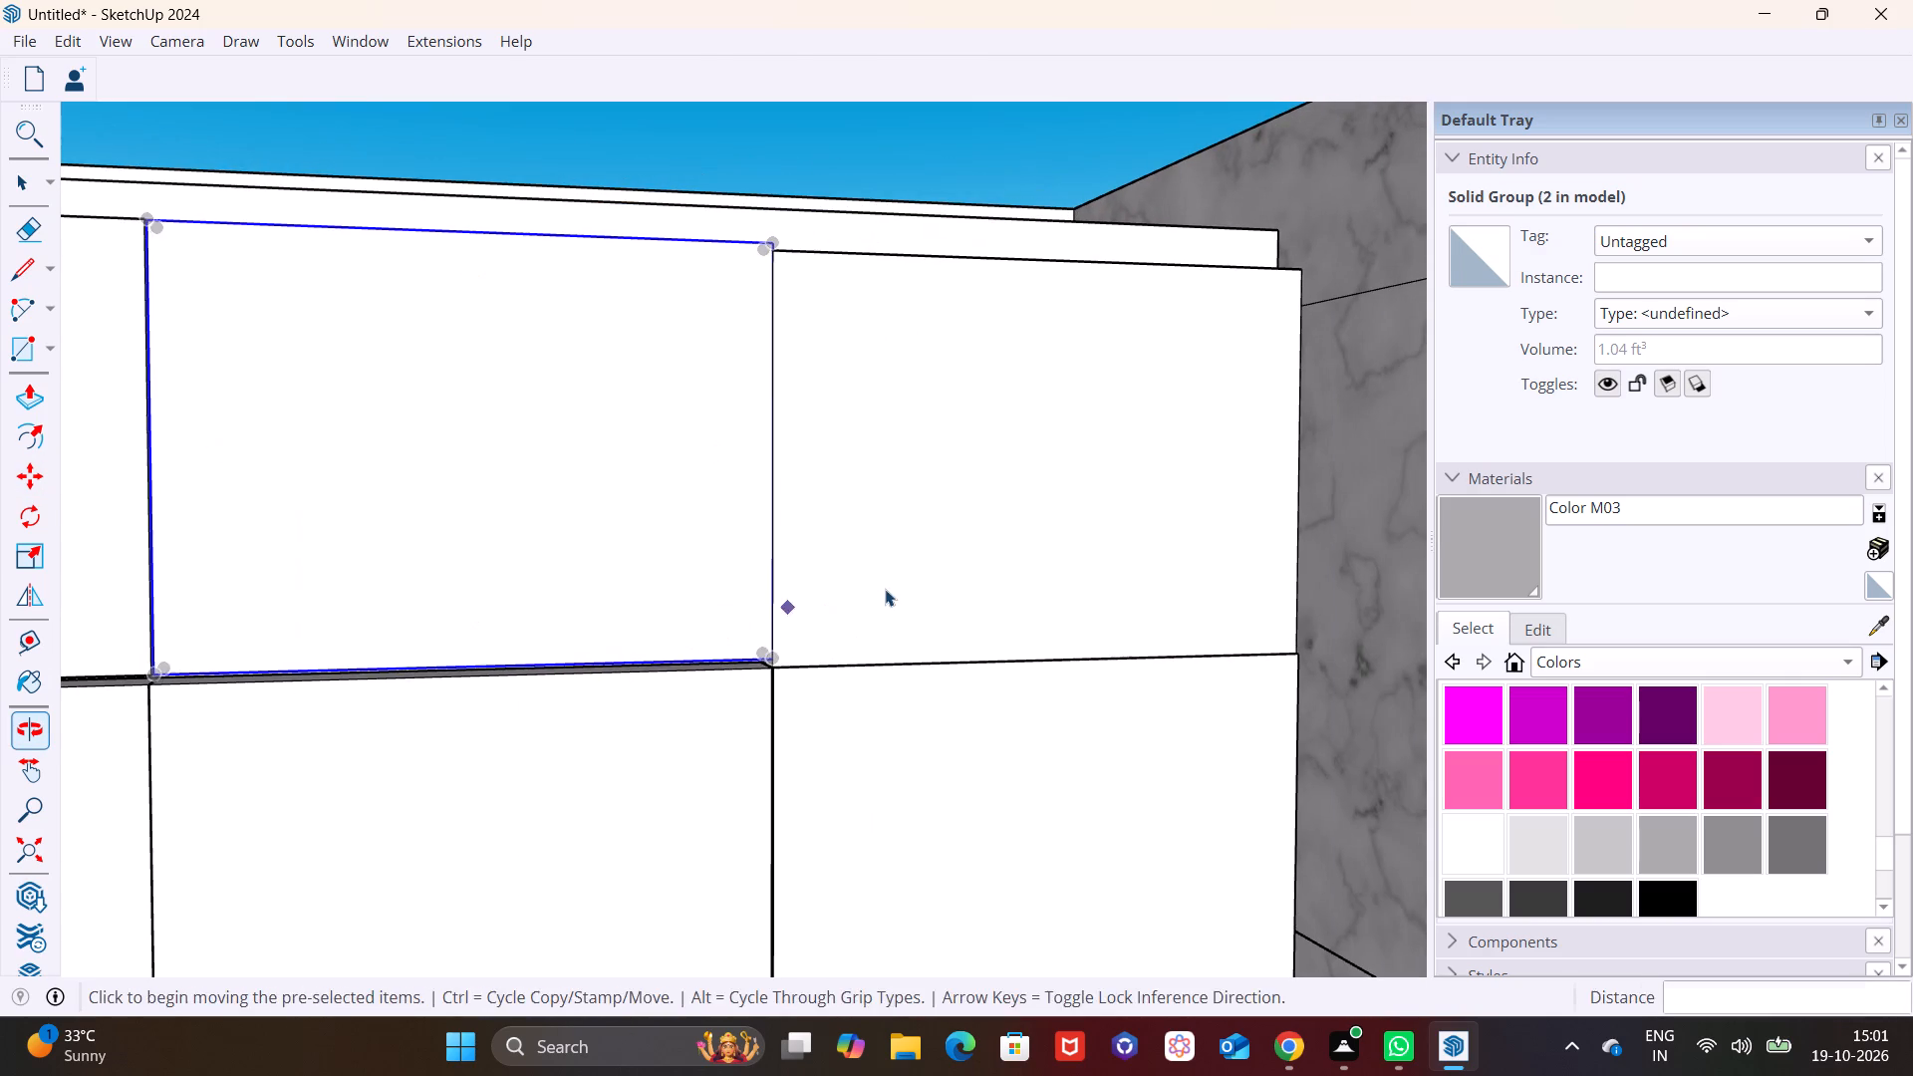
pyautogui.click(877, 611)
pyautogui.press('m')
pyautogui.scroll(7, 794, 682)
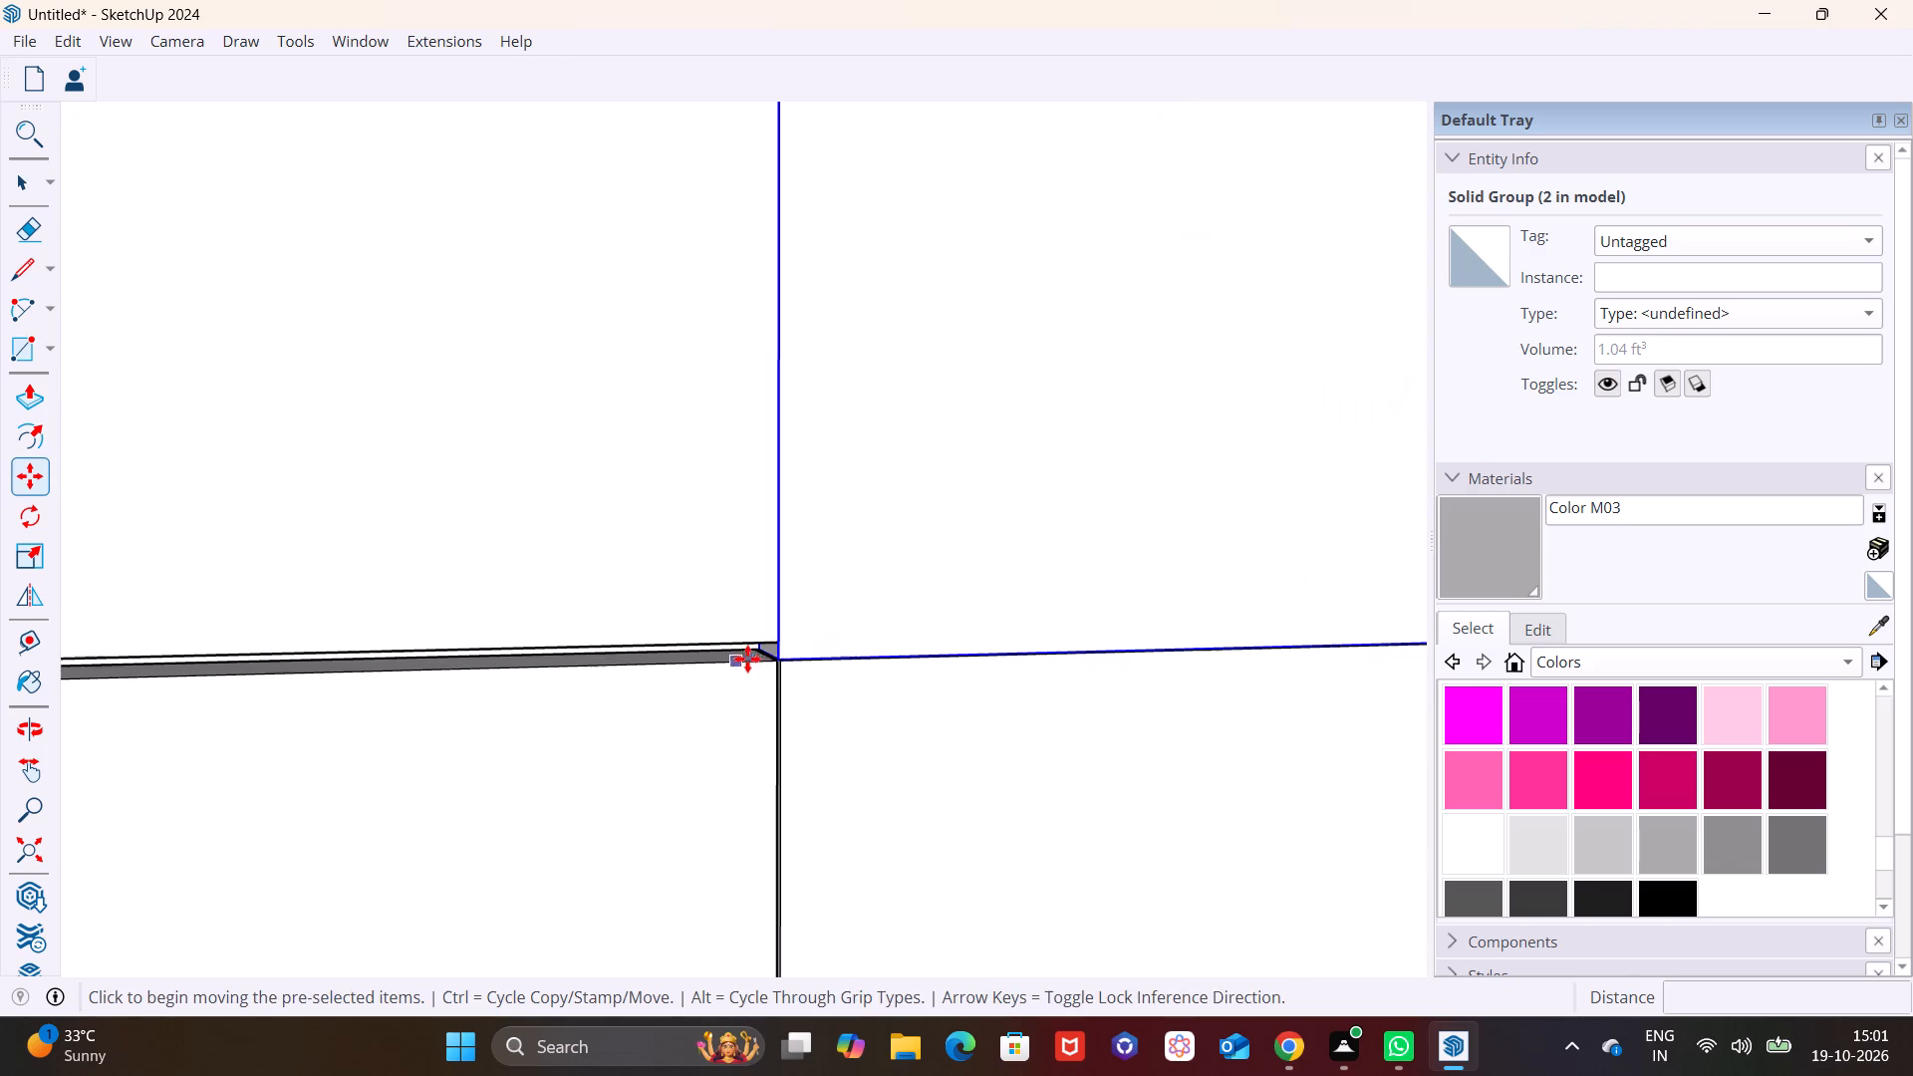
pyautogui.click(782, 658)
pyautogui.click(782, 643)
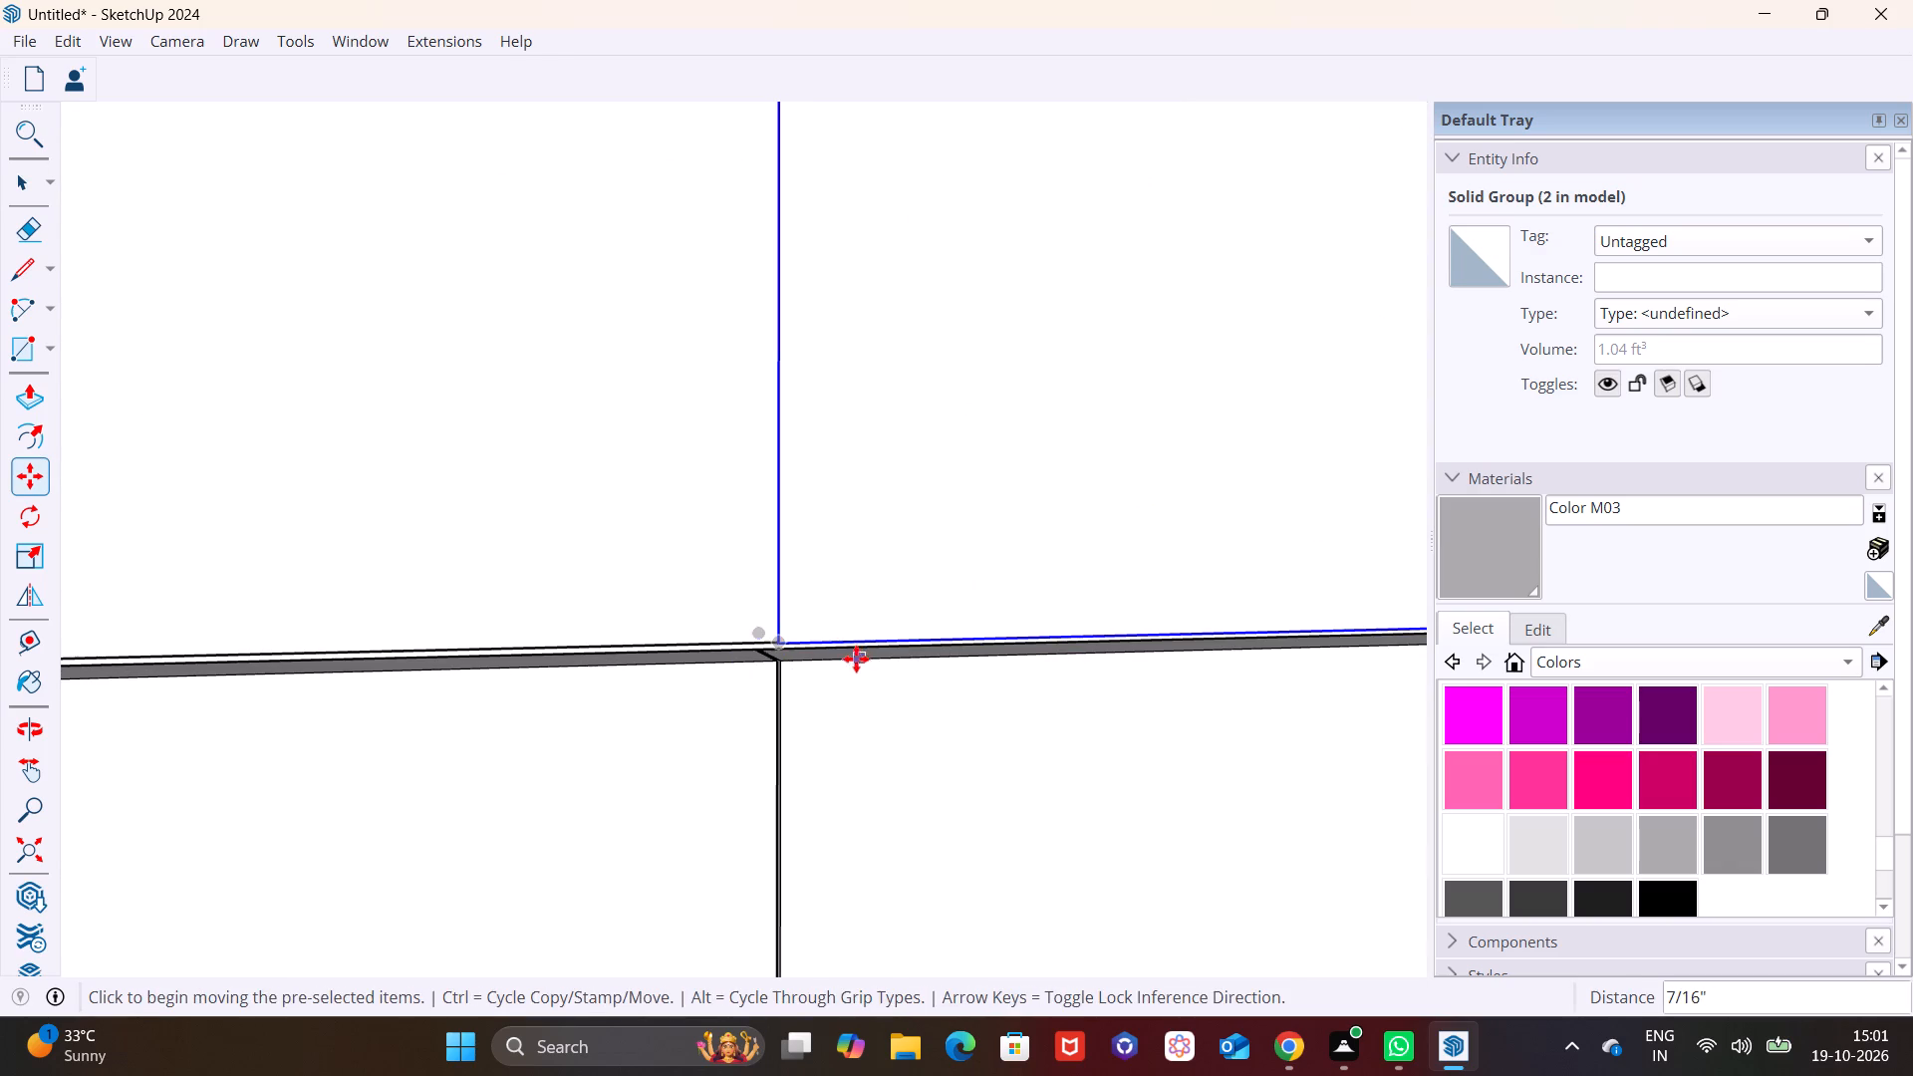
pyautogui.press('space')
pyautogui.scroll(-19, 750, 692)
pyautogui.scroll(-5, 420, 523)
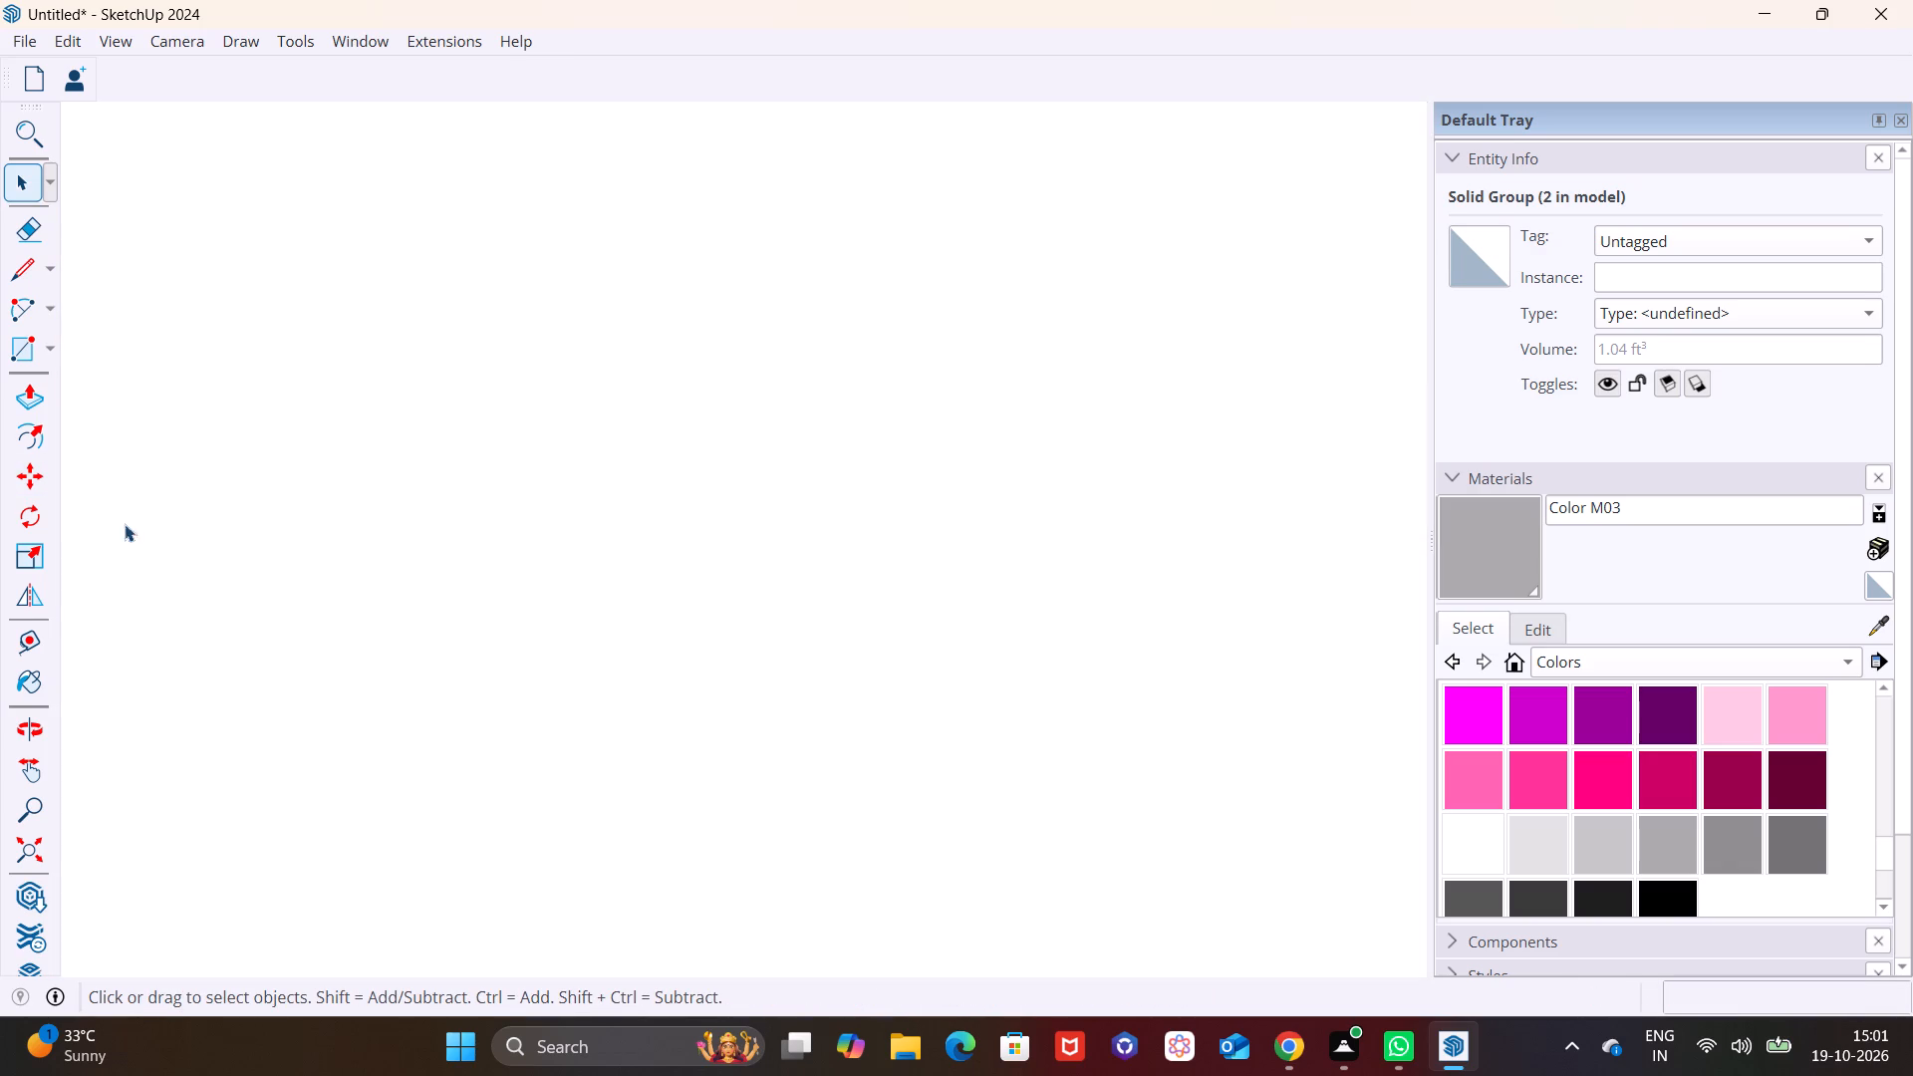
pyautogui.scroll(-20, 125, 524)
pyautogui.scroll(-17, 125, 524)
pyautogui.scroll(-20, 662, 644)
pyautogui.scroll(-10, 662, 644)
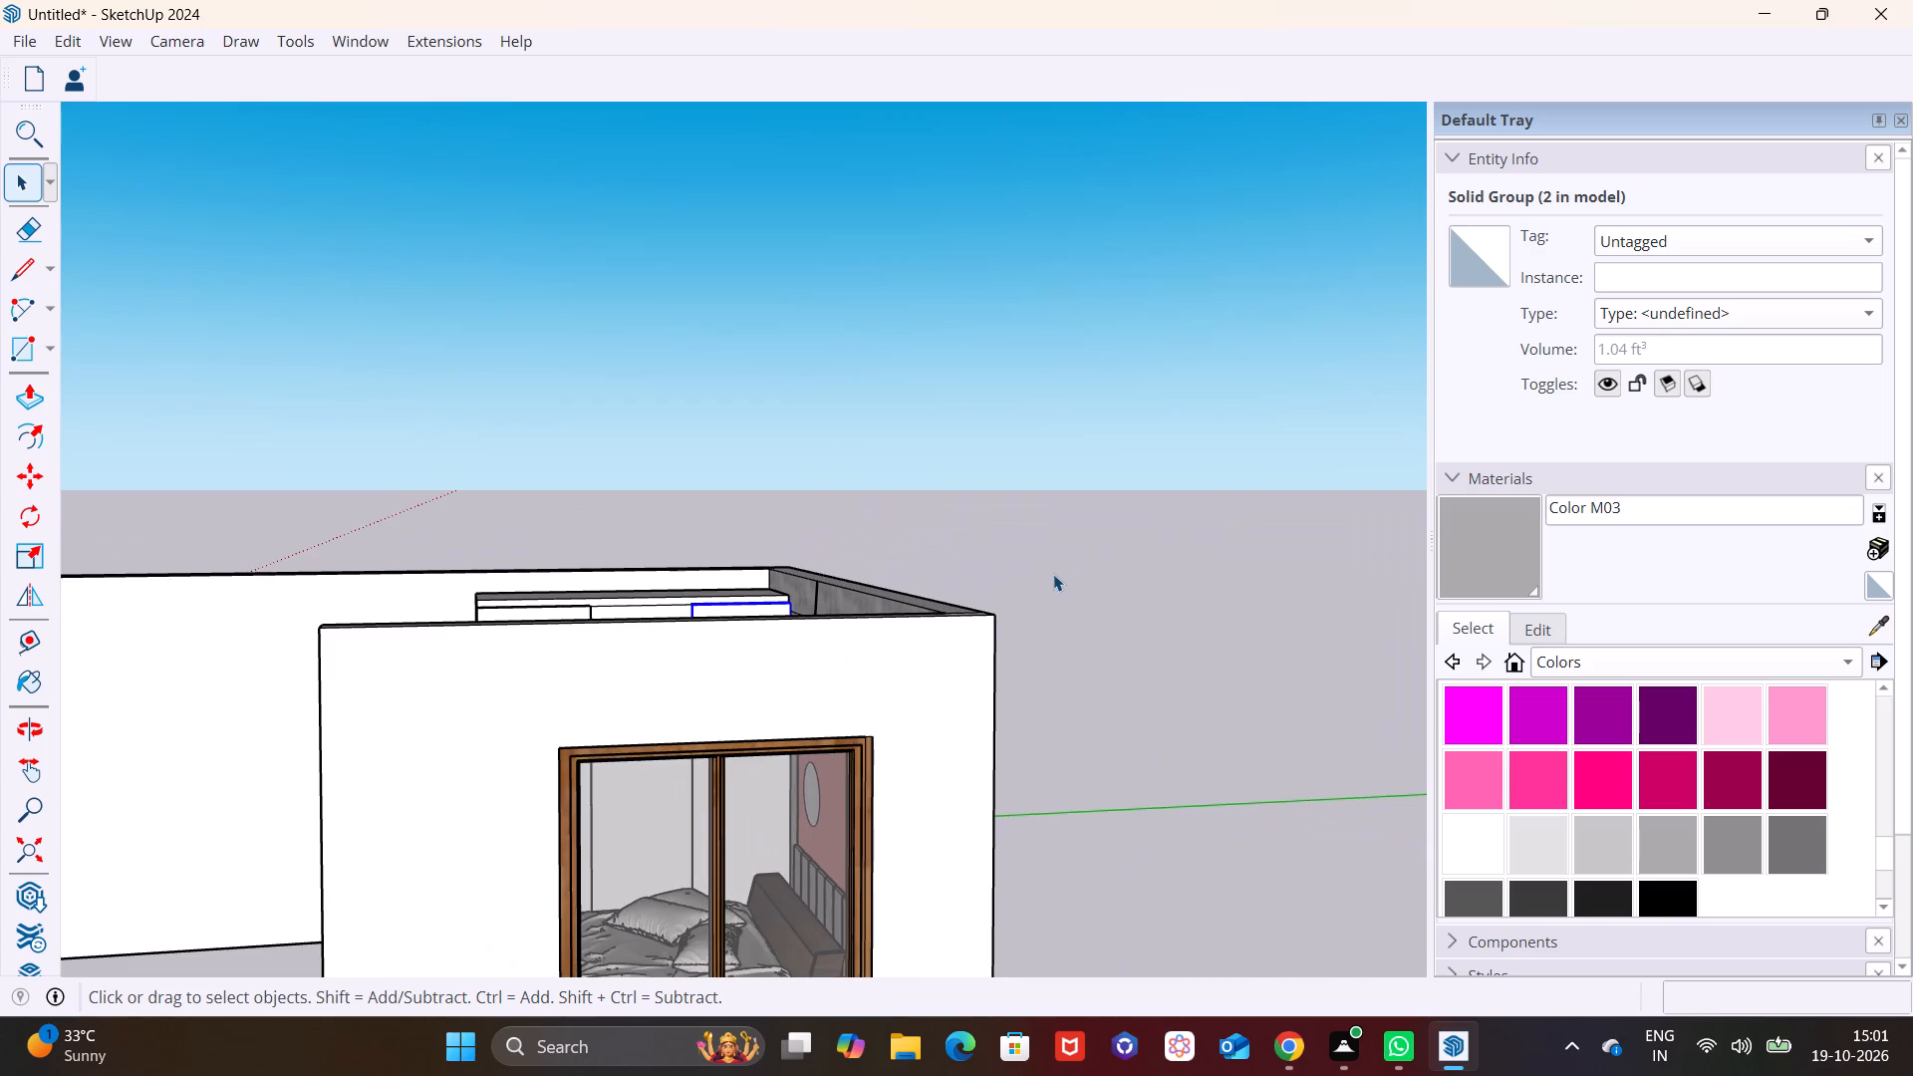
pyautogui.click(1053, 574)
# Inspect the three upper wardrobe doors from above and in front, checking their alignment and the gap above the lower doors.
pyautogui.moveTo(626, 793); pyautogui.dragTo(1034, 807, button='middle')
pyautogui.scroll(5, 564, 691)
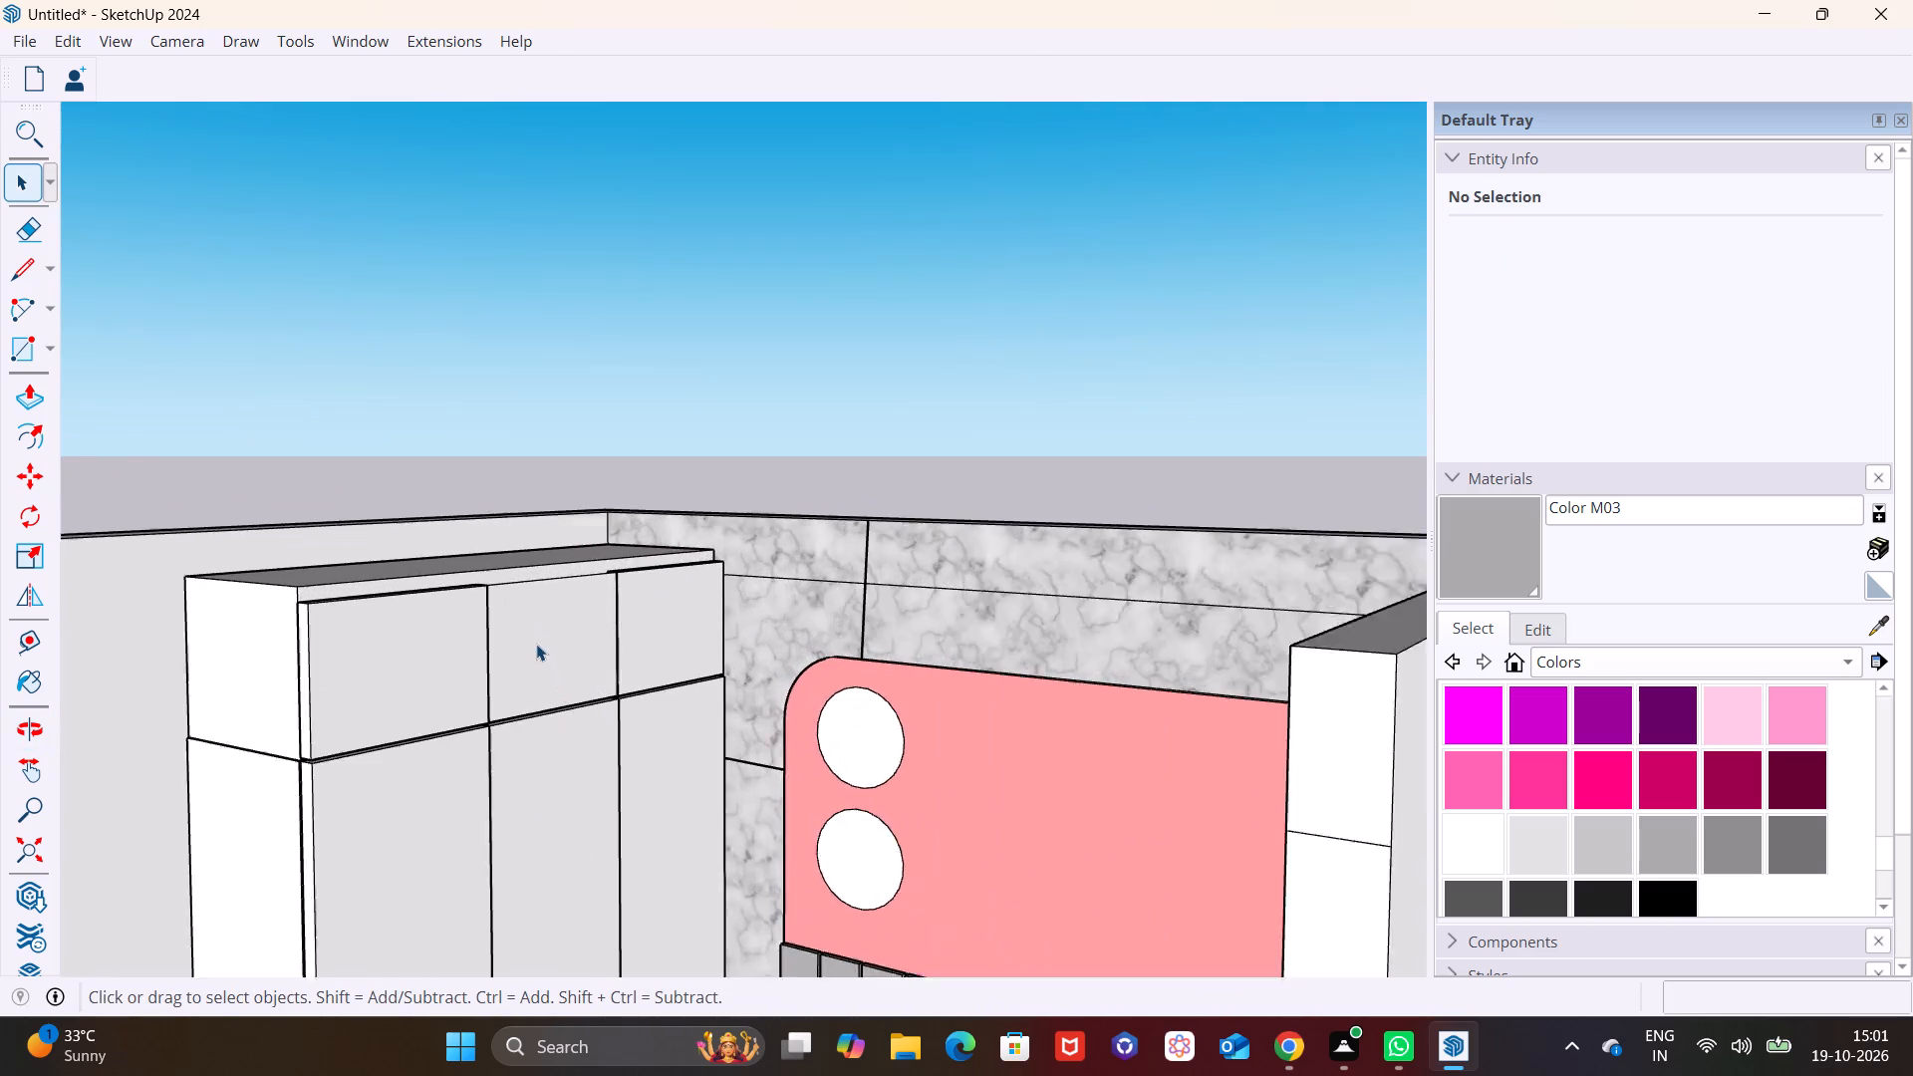
pyautogui.scroll(1, 536, 644)
pyautogui.moveTo(564, 629); pyautogui.dragTo(488, 852, button='middle')
pyautogui.scroll(7, 508, 639)
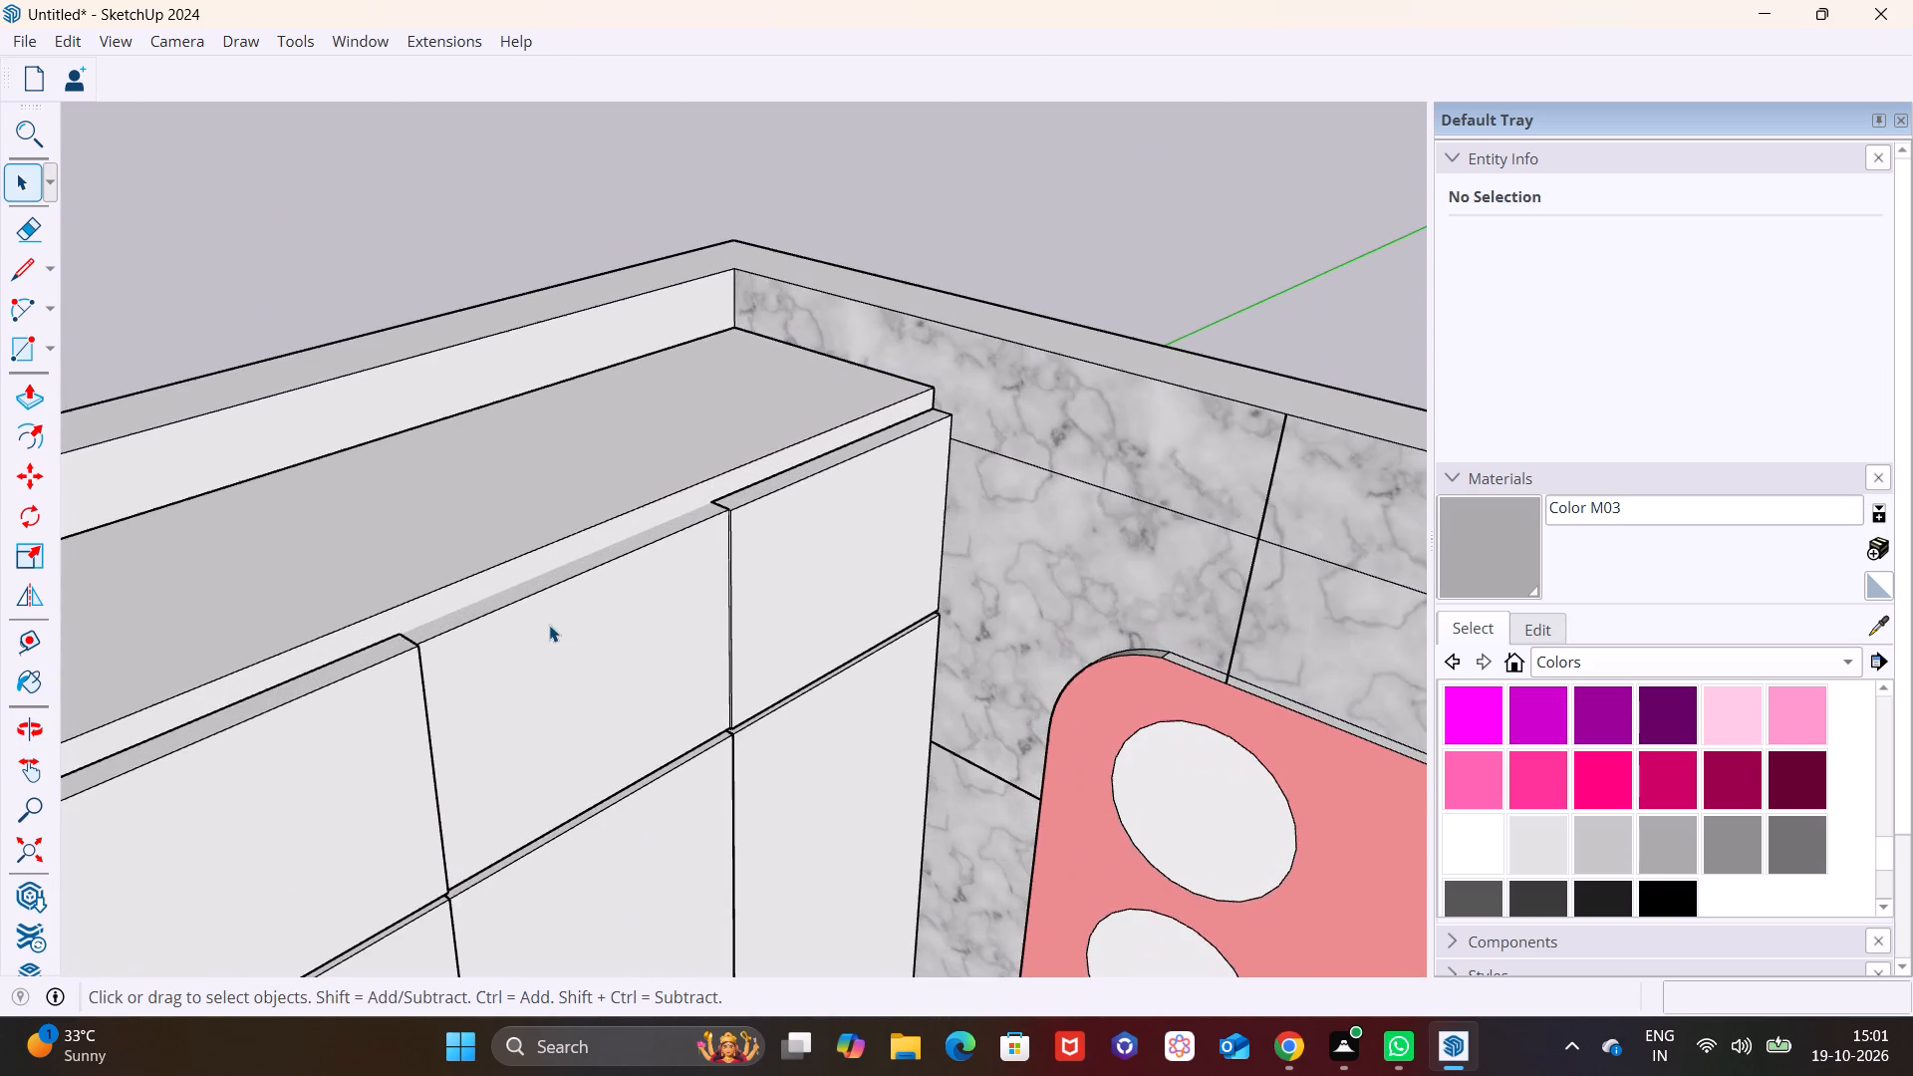
pyautogui.moveTo(549, 625); pyautogui.dragTo(483, 761, button='middle')
pyautogui.press('space')
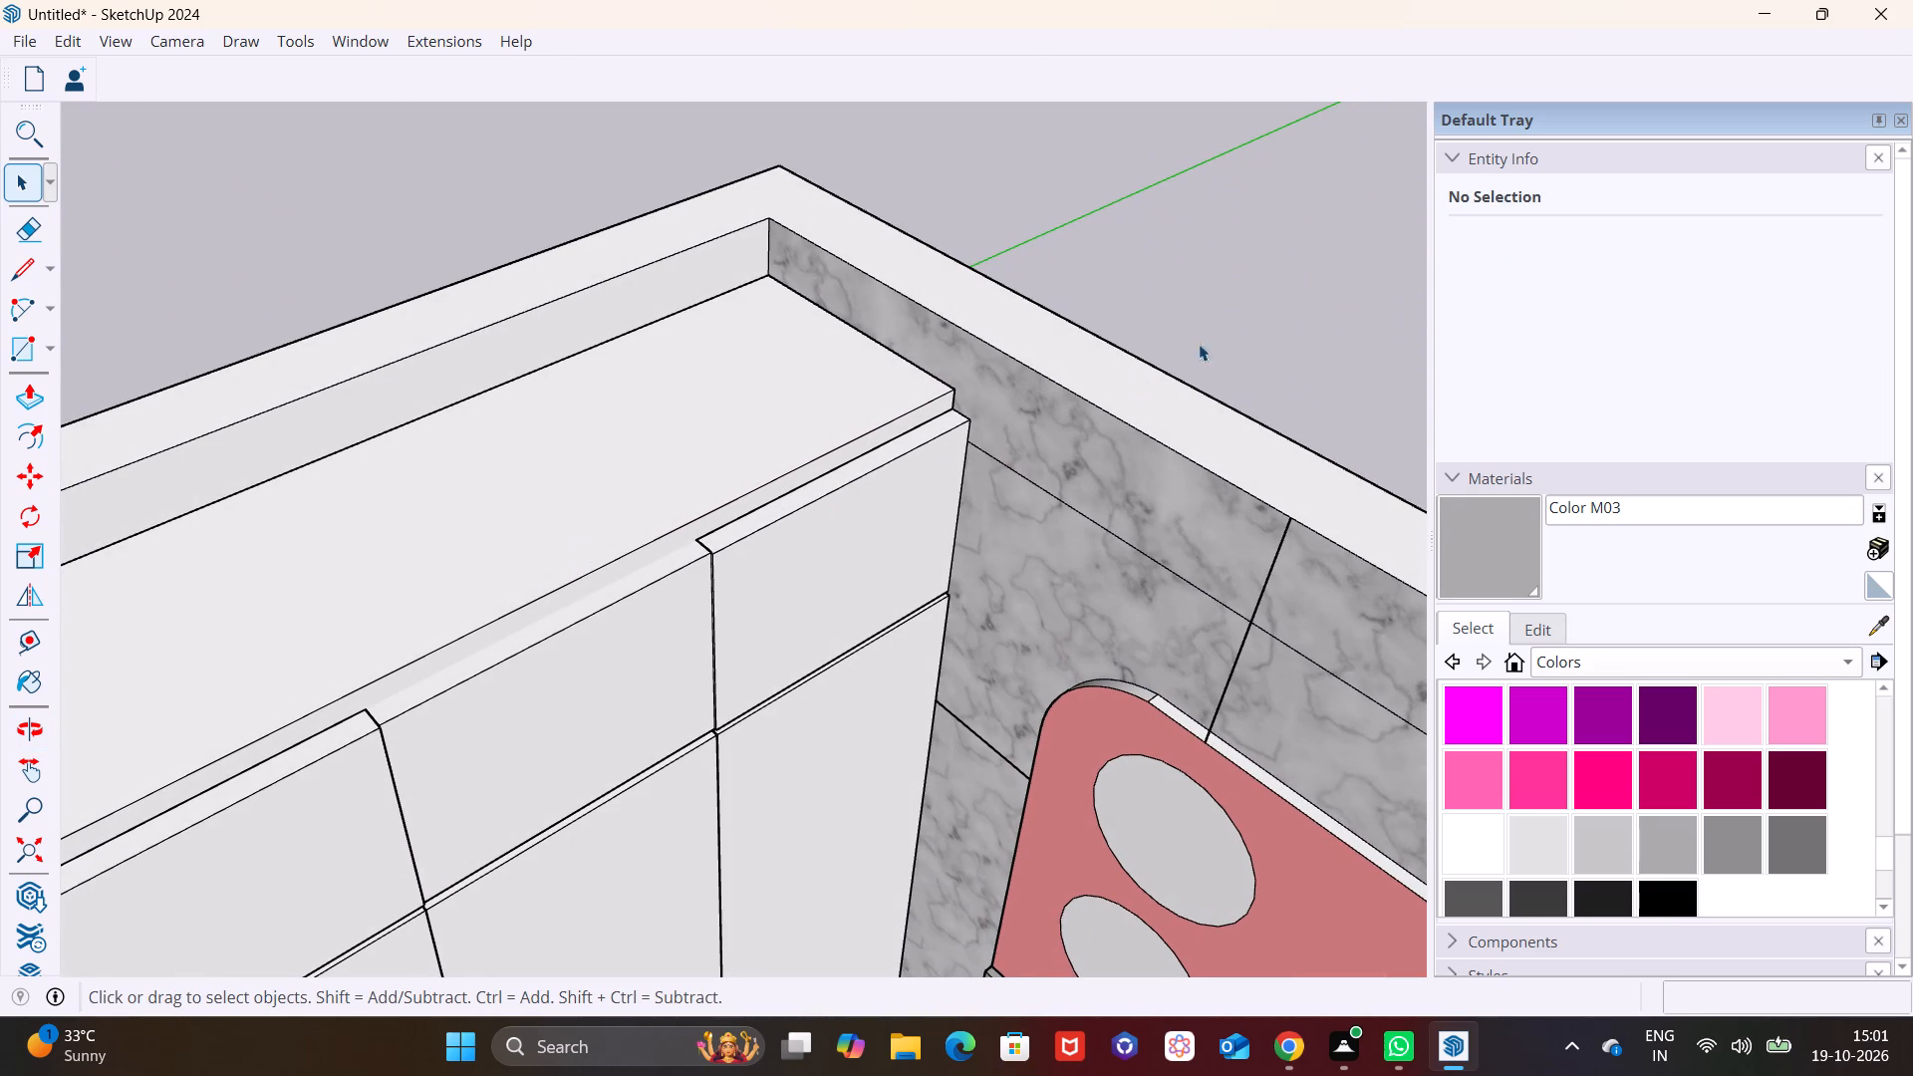
pyautogui.click(1239, 318)
pyautogui.scroll(-6, 419, 695)
pyautogui.moveTo(444, 801); pyautogui.dragTo(363, 597, button='middle')
pyautogui.moveTo(430, 724); pyautogui.dragTo(431, 659, button='middle')
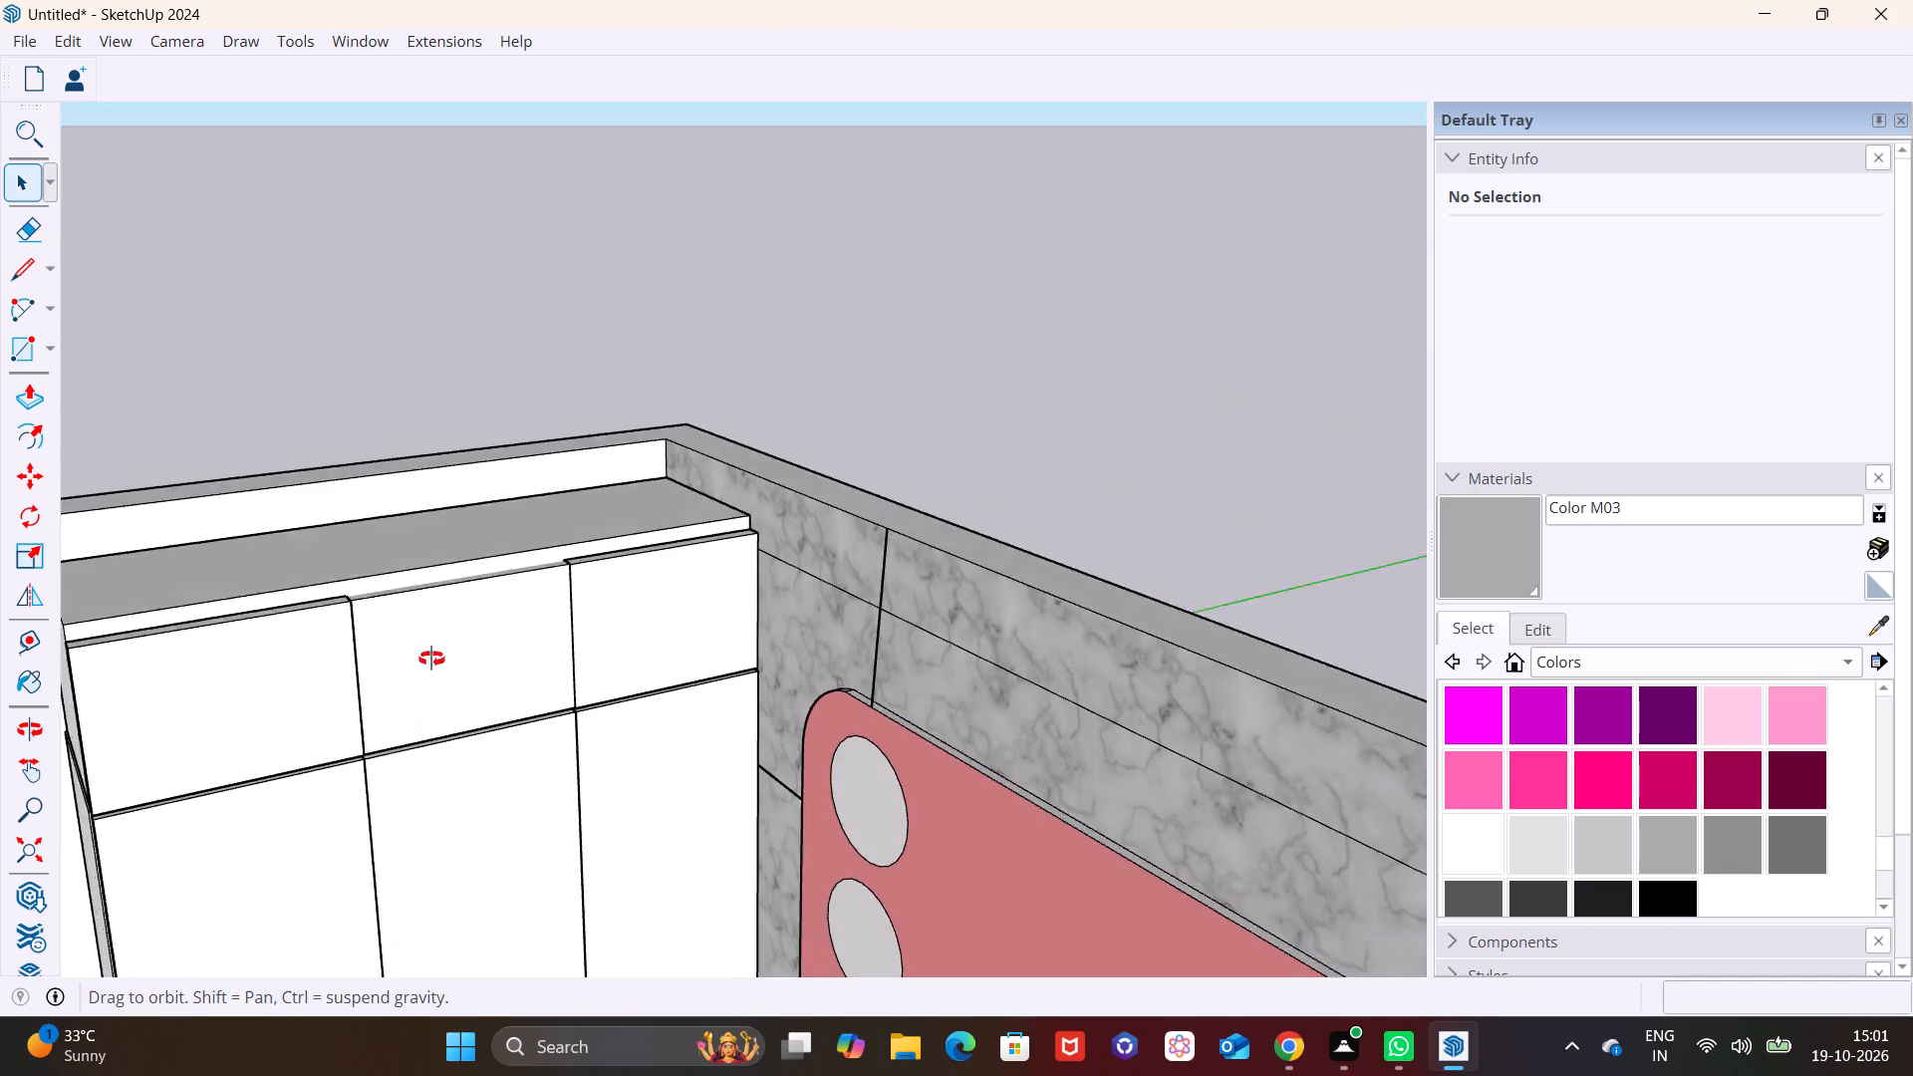
pyautogui.moveTo(431, 659); pyautogui.dragTo(440, 537, button='middle')
# Review the finished wardrobe within the whole bedroom from outside, overhead and eye-level viewpoints, ending on its door fronts.
pyautogui.moveTo(456, 655); pyautogui.dragTo(785, 773, button='middle')
pyautogui.scroll(-4, 19, 686)
pyautogui.keyDown('shift'); pyautogui.moveTo(26, 687); pyautogui.dragTo(82, 705, button='middle'); pyautogui.keyUp('shift')
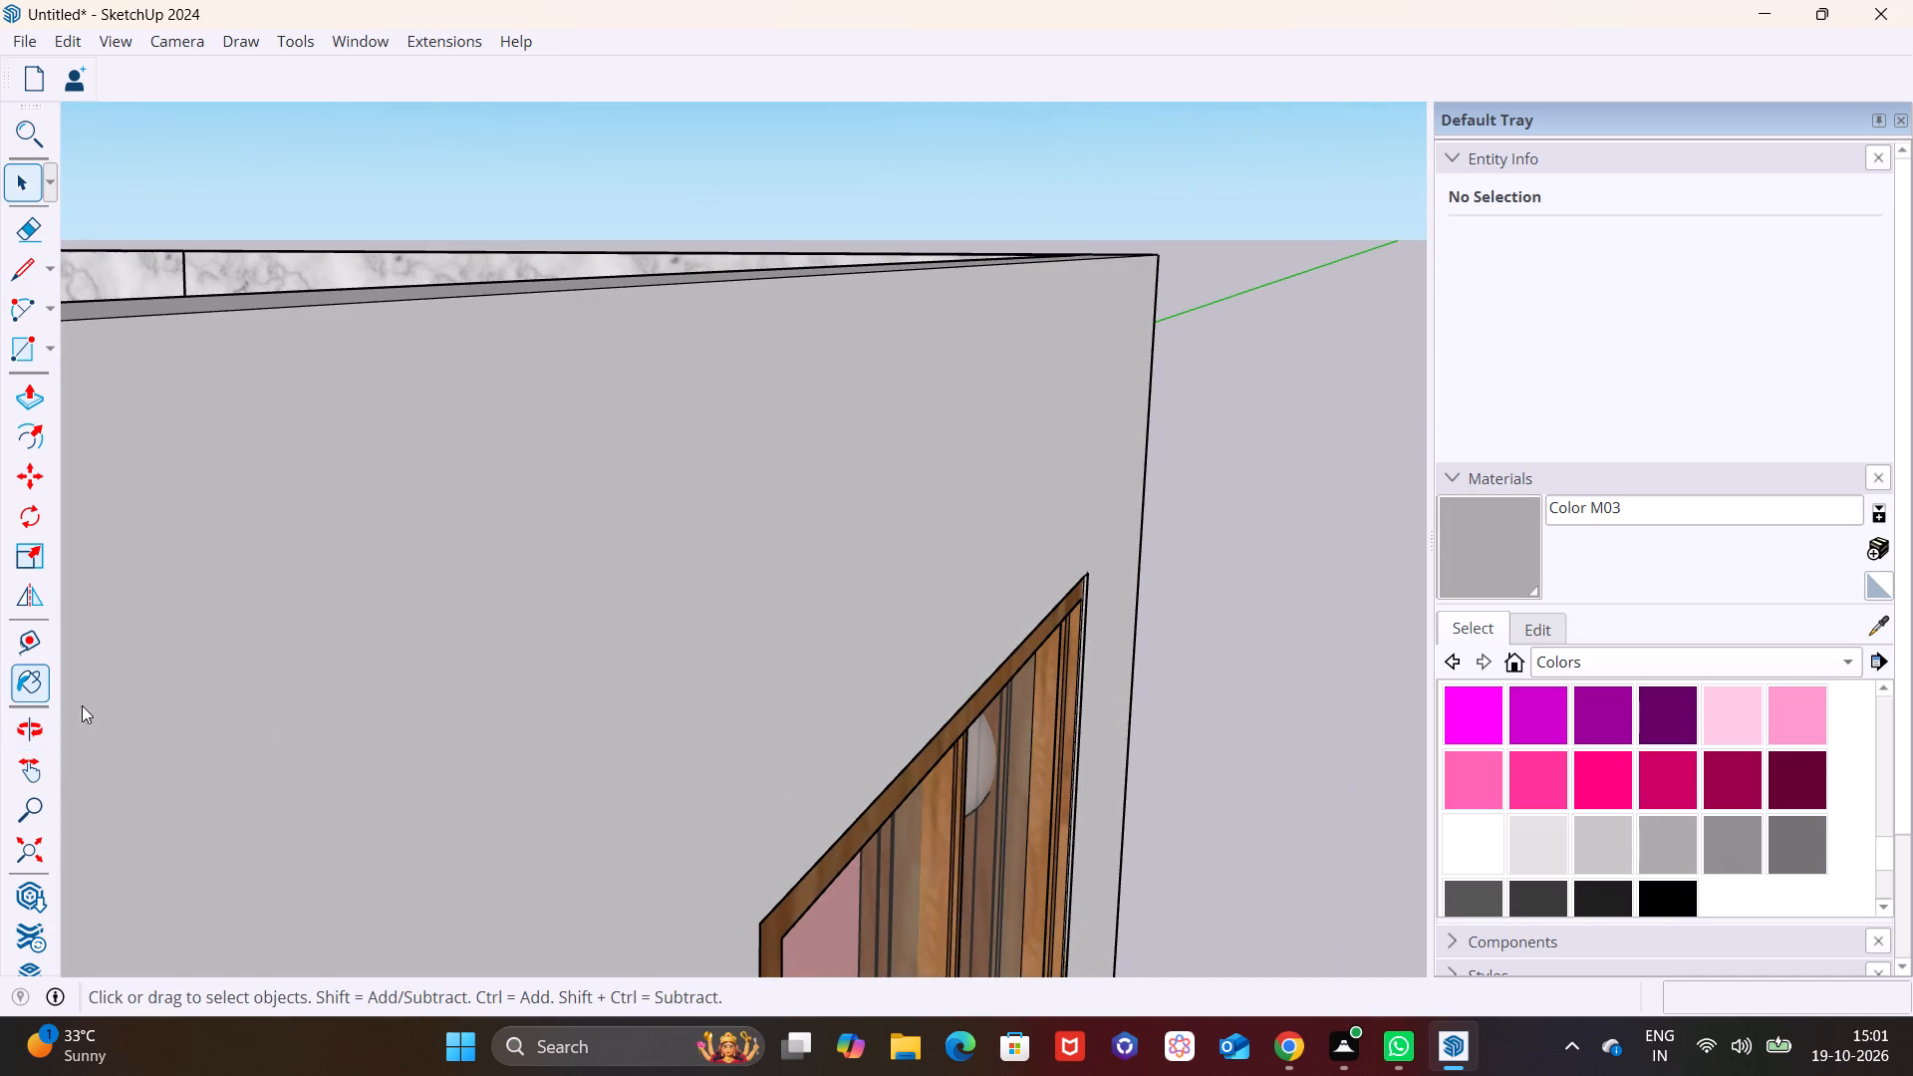
pyautogui.keyDown('shift'); pyautogui.moveTo(82, 705); pyautogui.dragTo(950, 782, button='middle'); pyautogui.keyUp('shift')
pyautogui.scroll(-20, 0, 297)
pyautogui.scroll(-3, 0, 297)
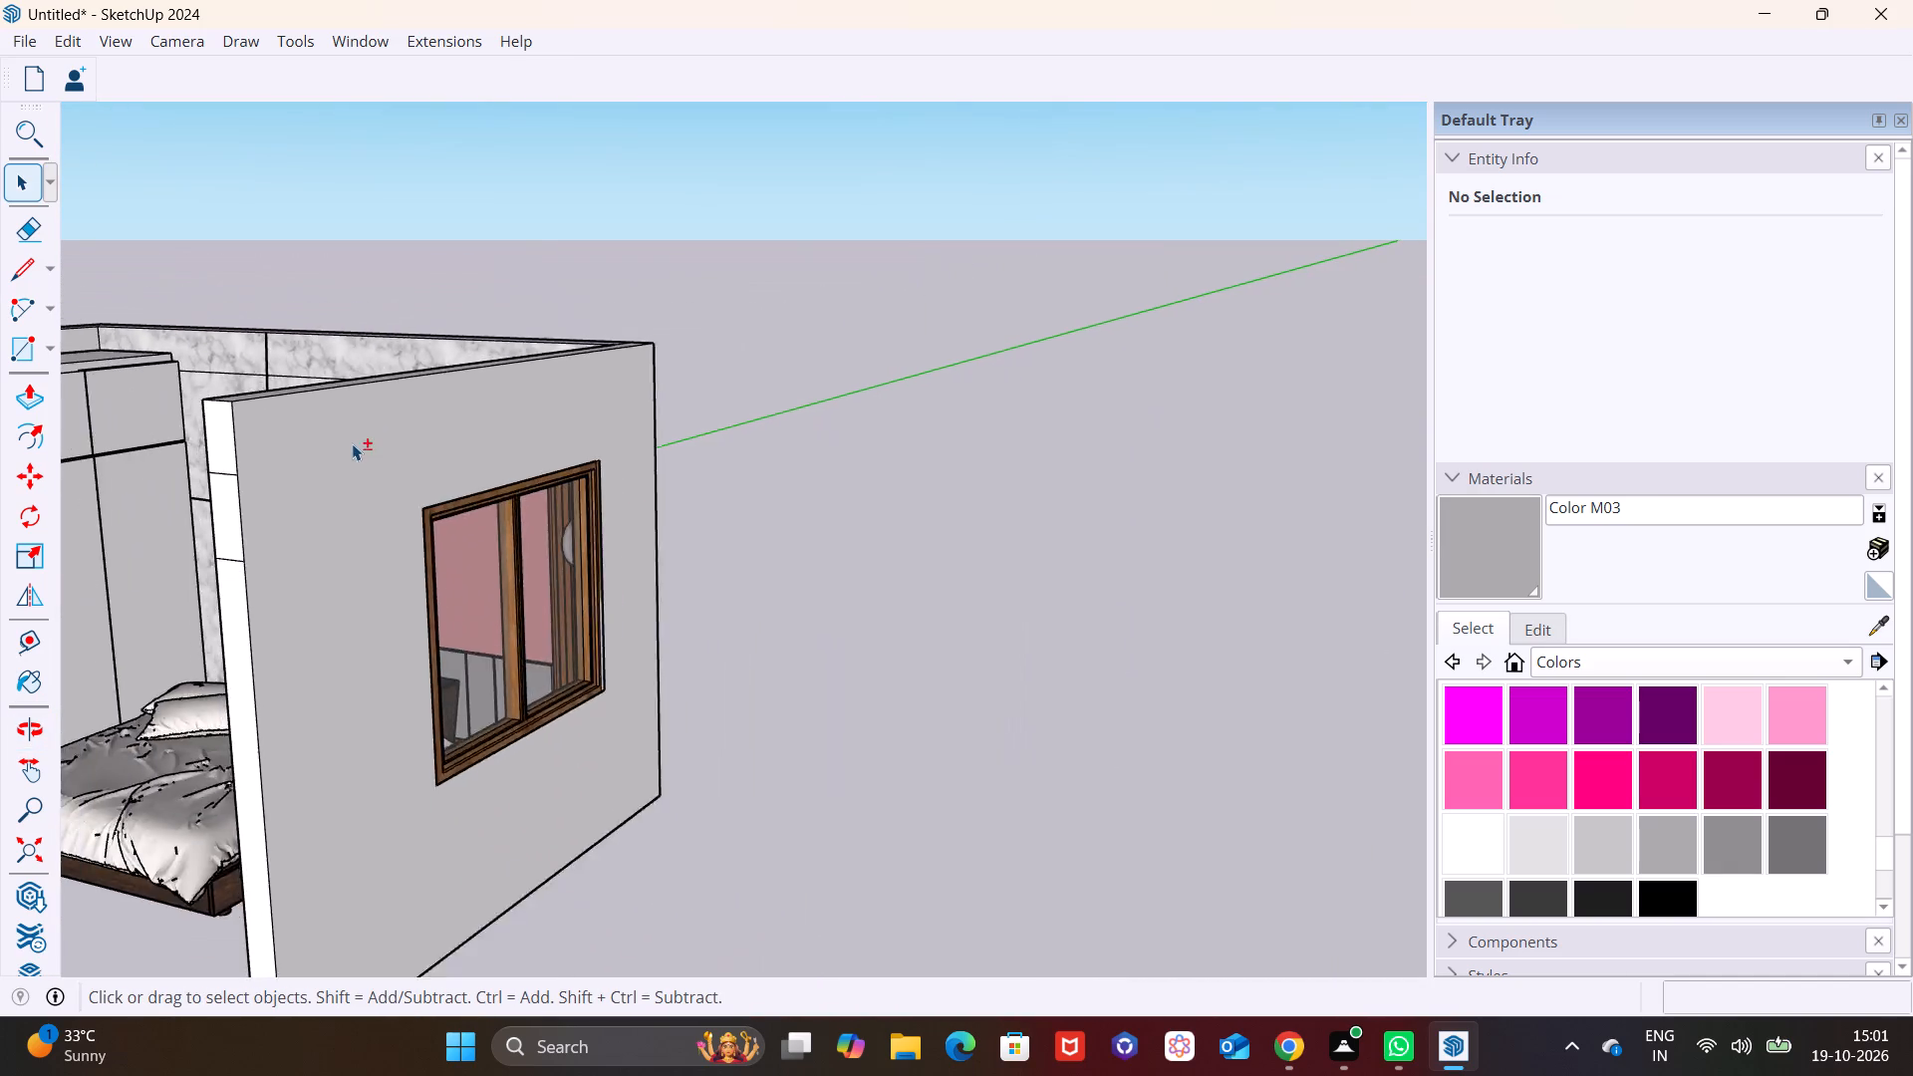
pyautogui.keyDown('shift'); pyautogui.moveTo(367, 449); pyautogui.dragTo(1140, 506, button='middle'); pyautogui.keyUp('shift')
pyautogui.moveTo(761, 604); pyautogui.dragTo(773, 532, button='middle')
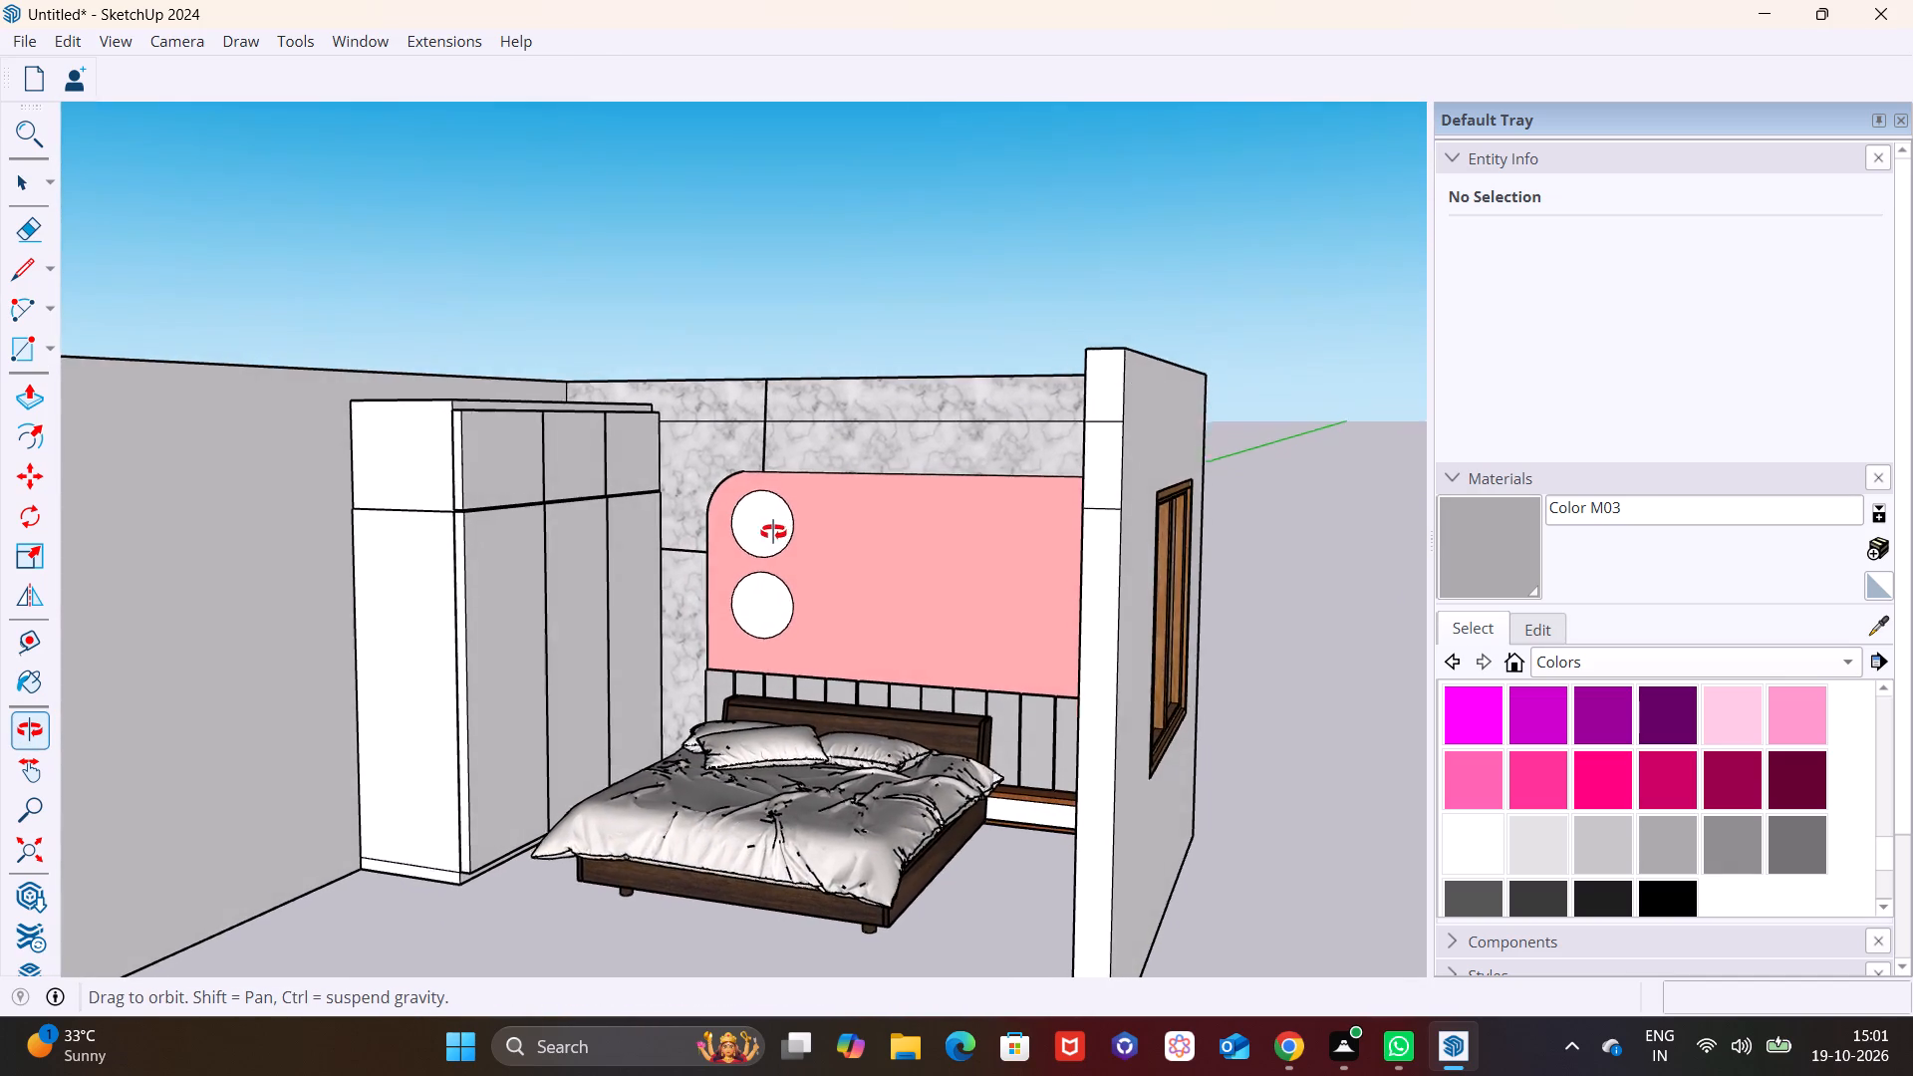
pyautogui.moveTo(773, 532); pyautogui.dragTo(757, 560, button='middle')
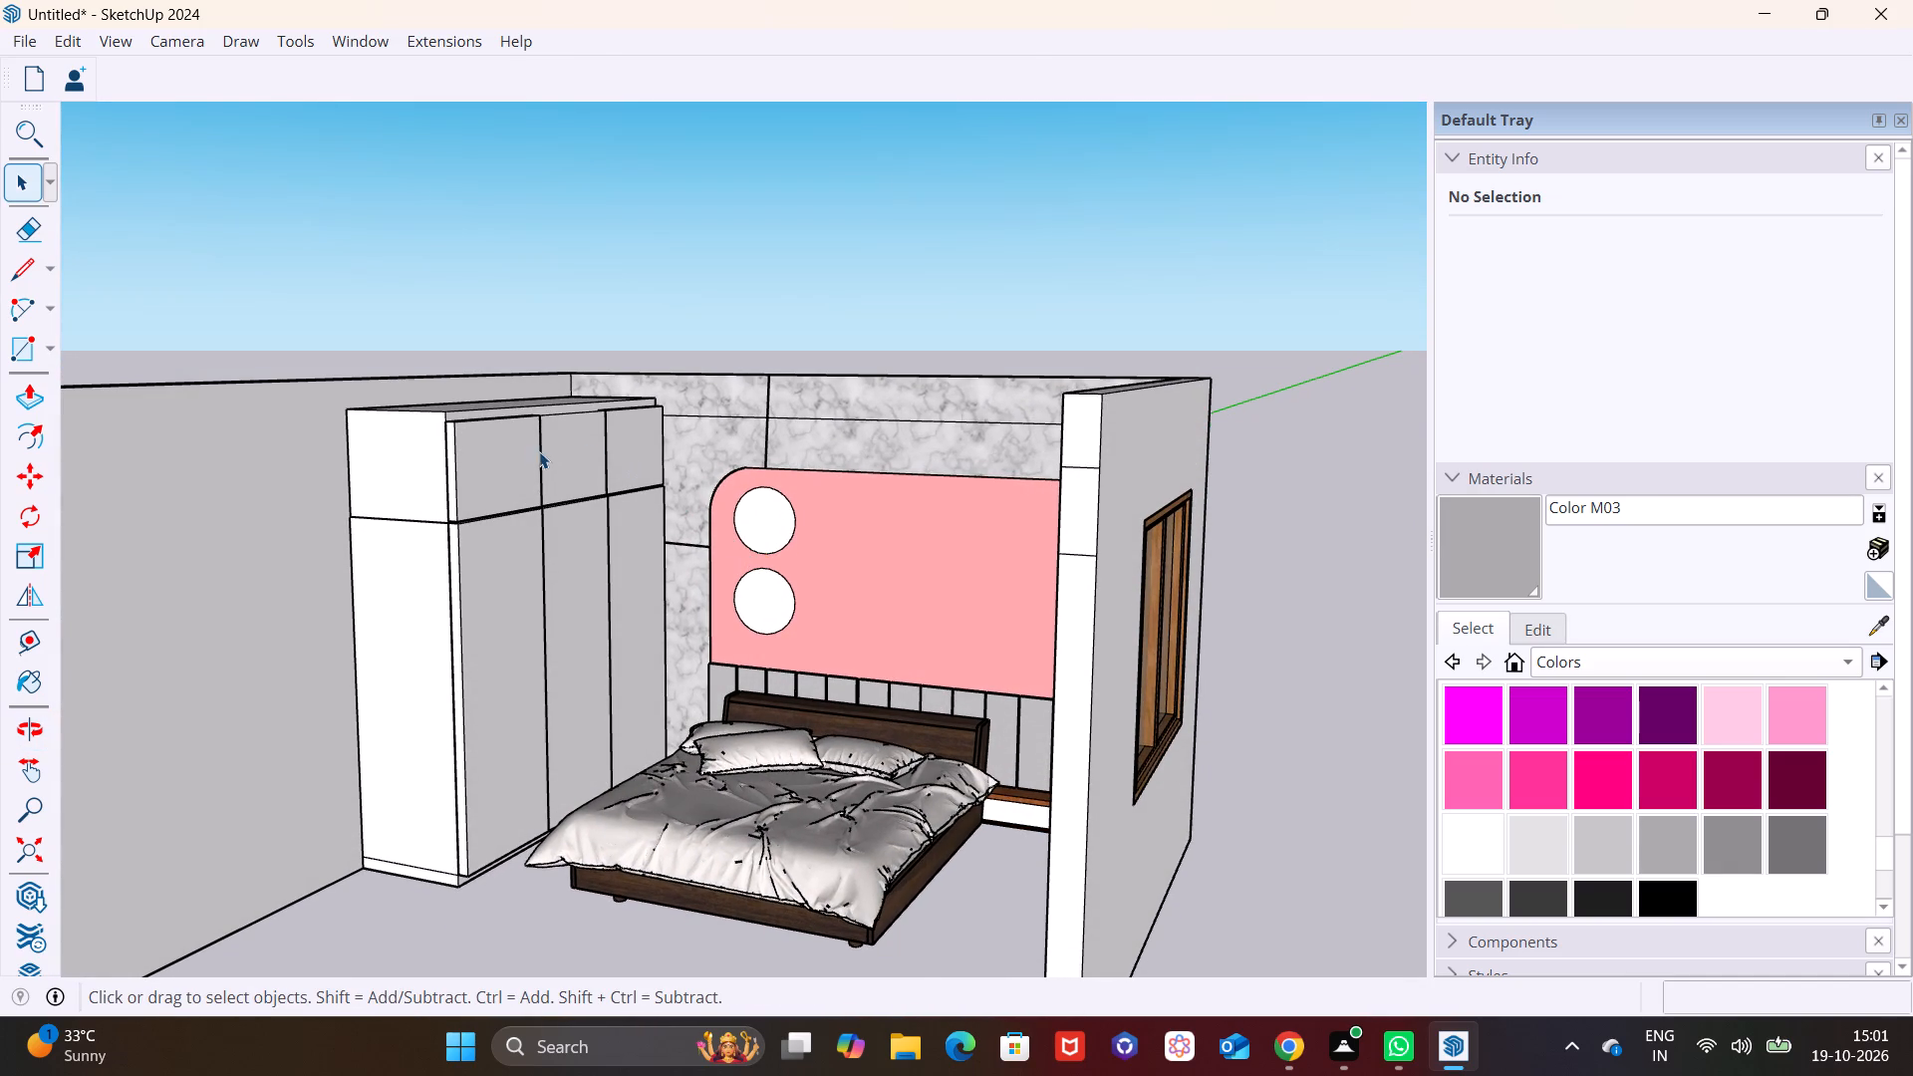
pyautogui.scroll(1, 516, 459)
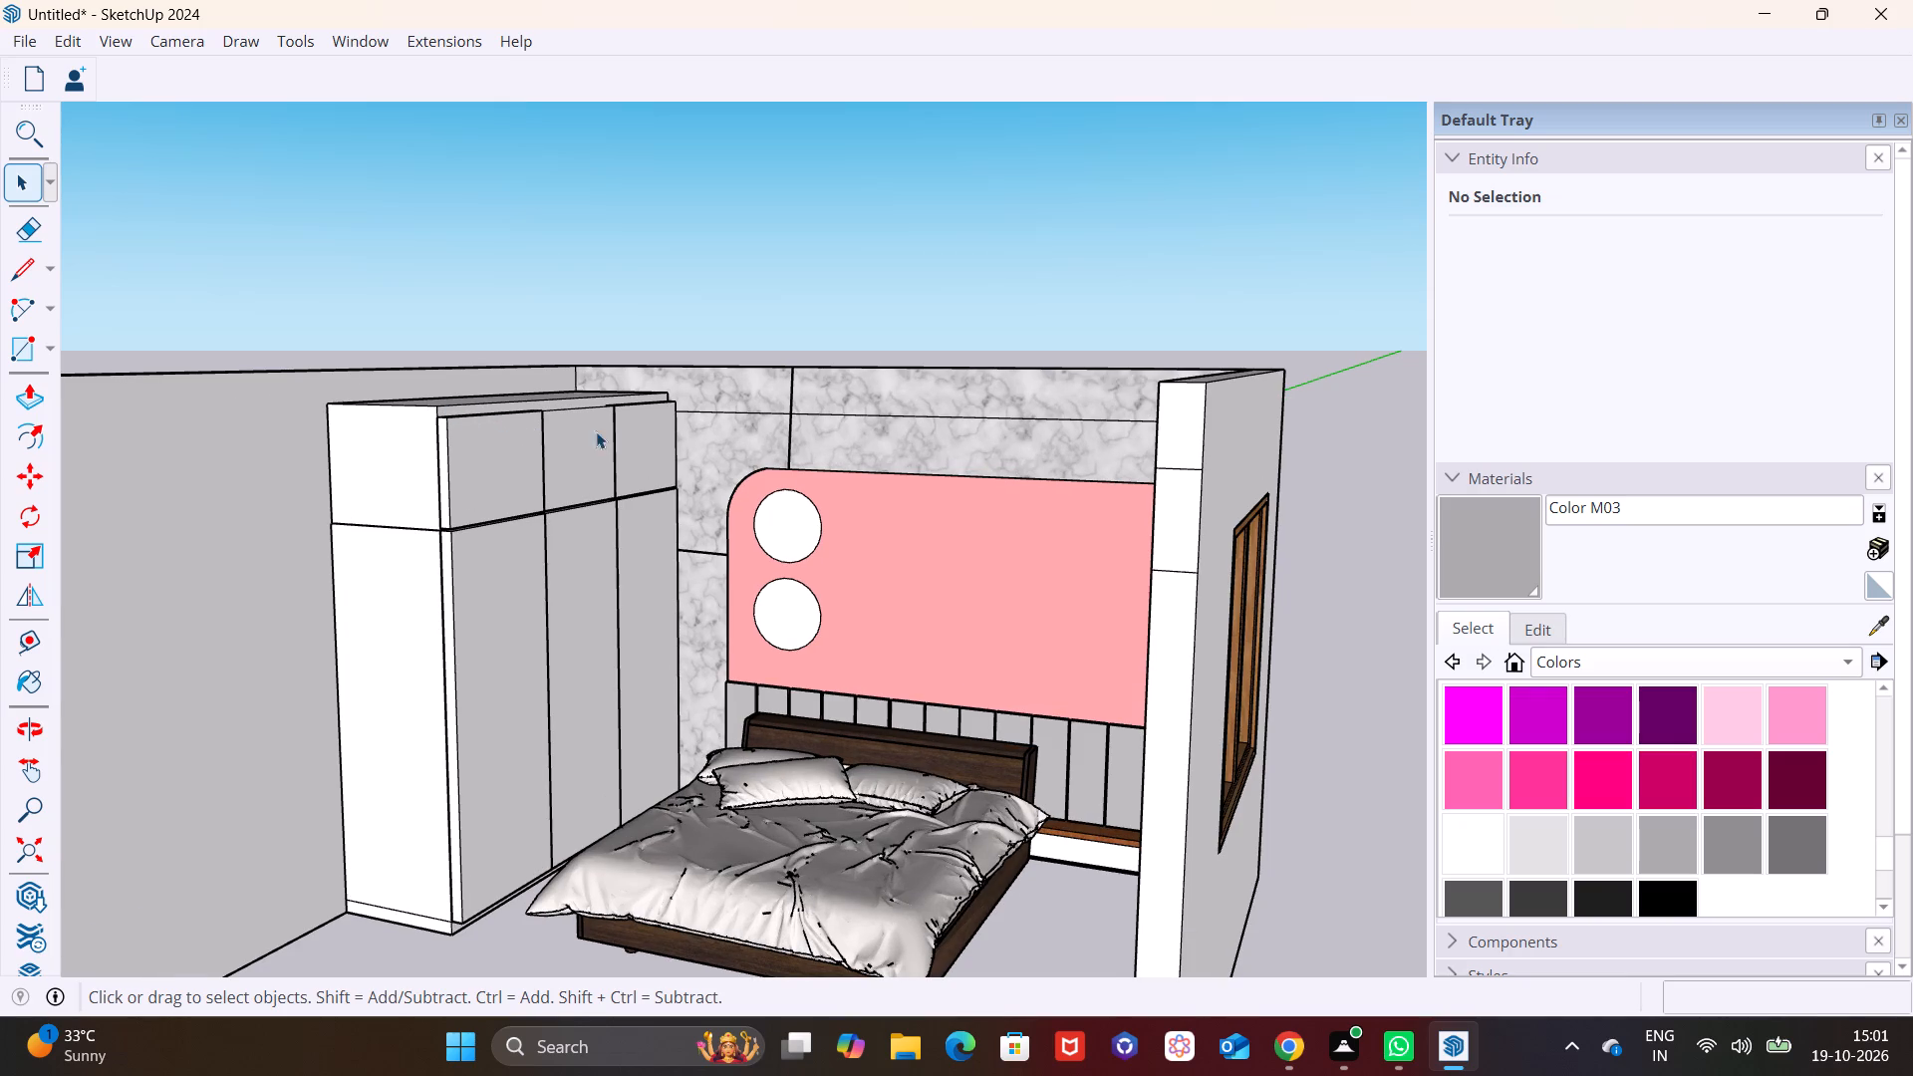
pyautogui.moveTo(560, 423); pyautogui.dragTo(773, 611, button='middle')
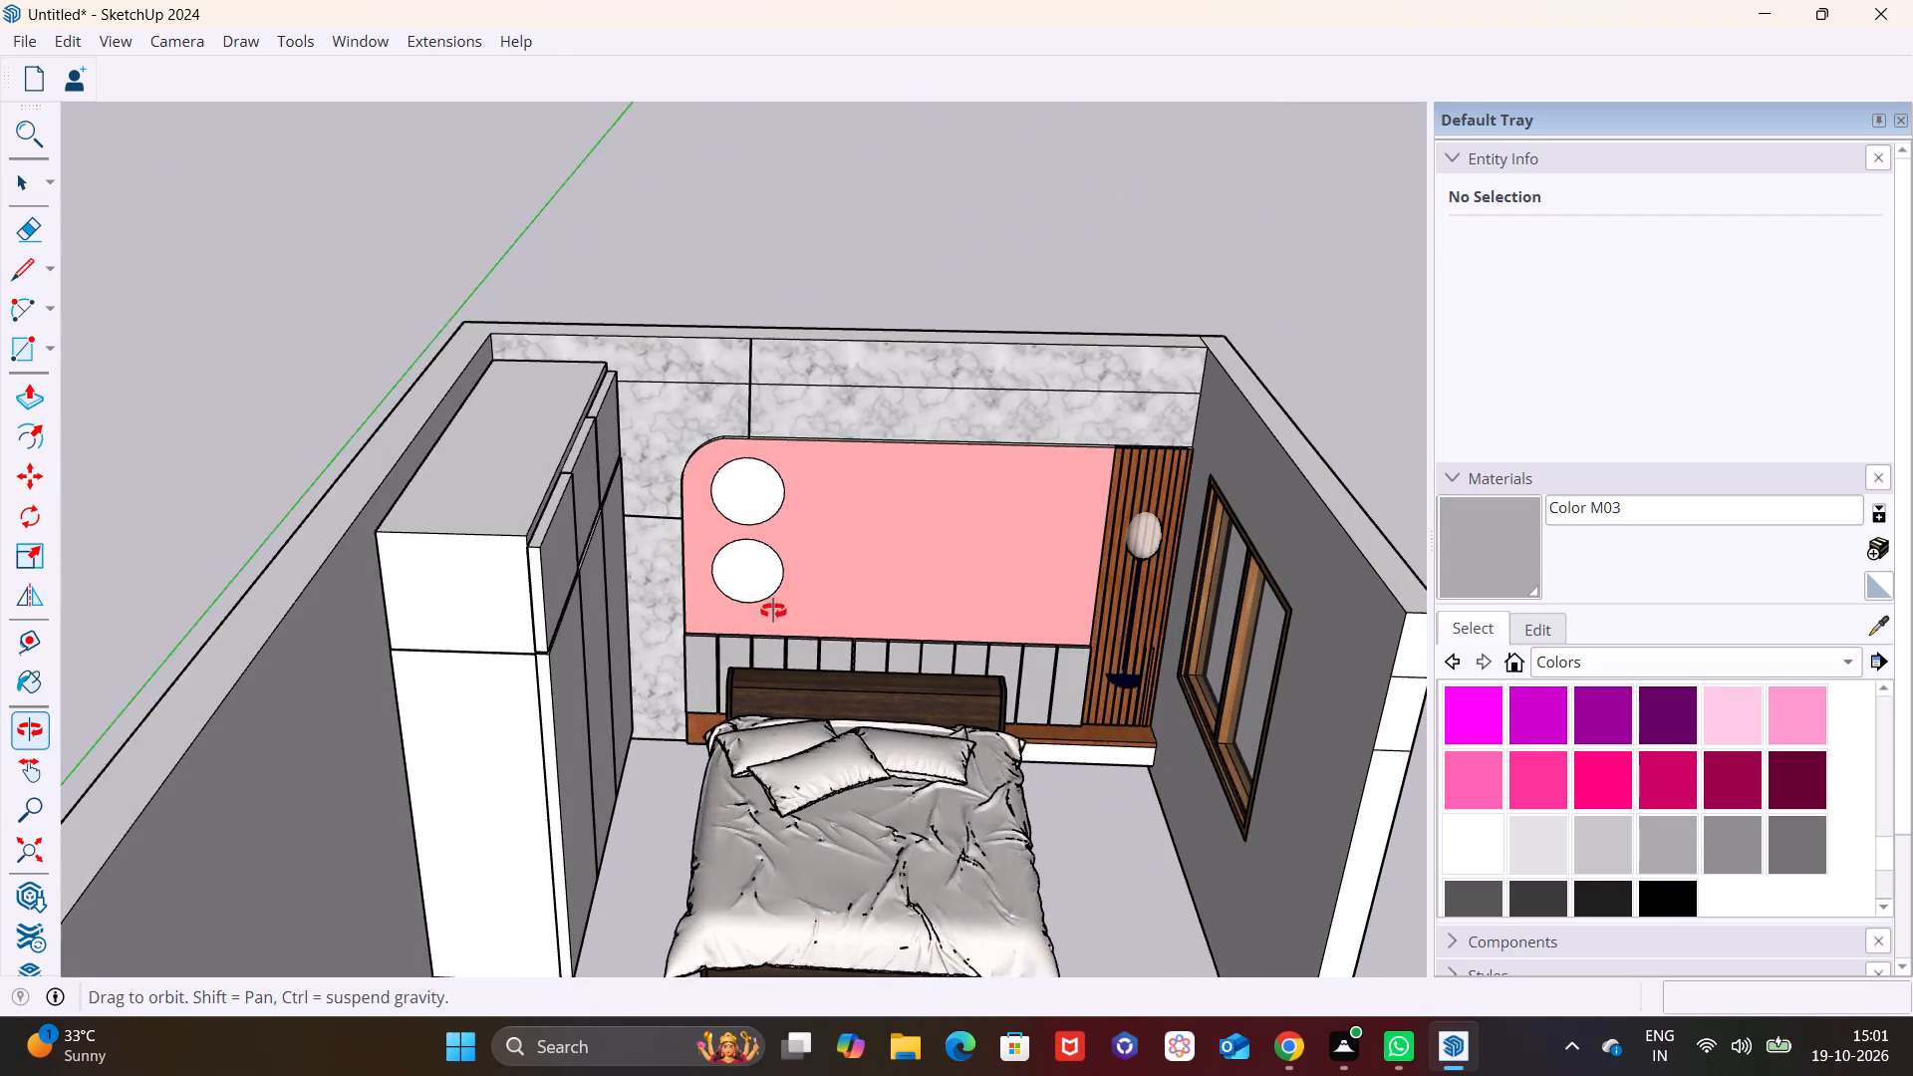
pyautogui.moveTo(773, 611); pyautogui.dragTo(771, 735, button='middle')
pyautogui.scroll(-2, 785, 701)
pyautogui.moveTo(711, 690); pyautogui.dragTo(684, 648, button='middle')
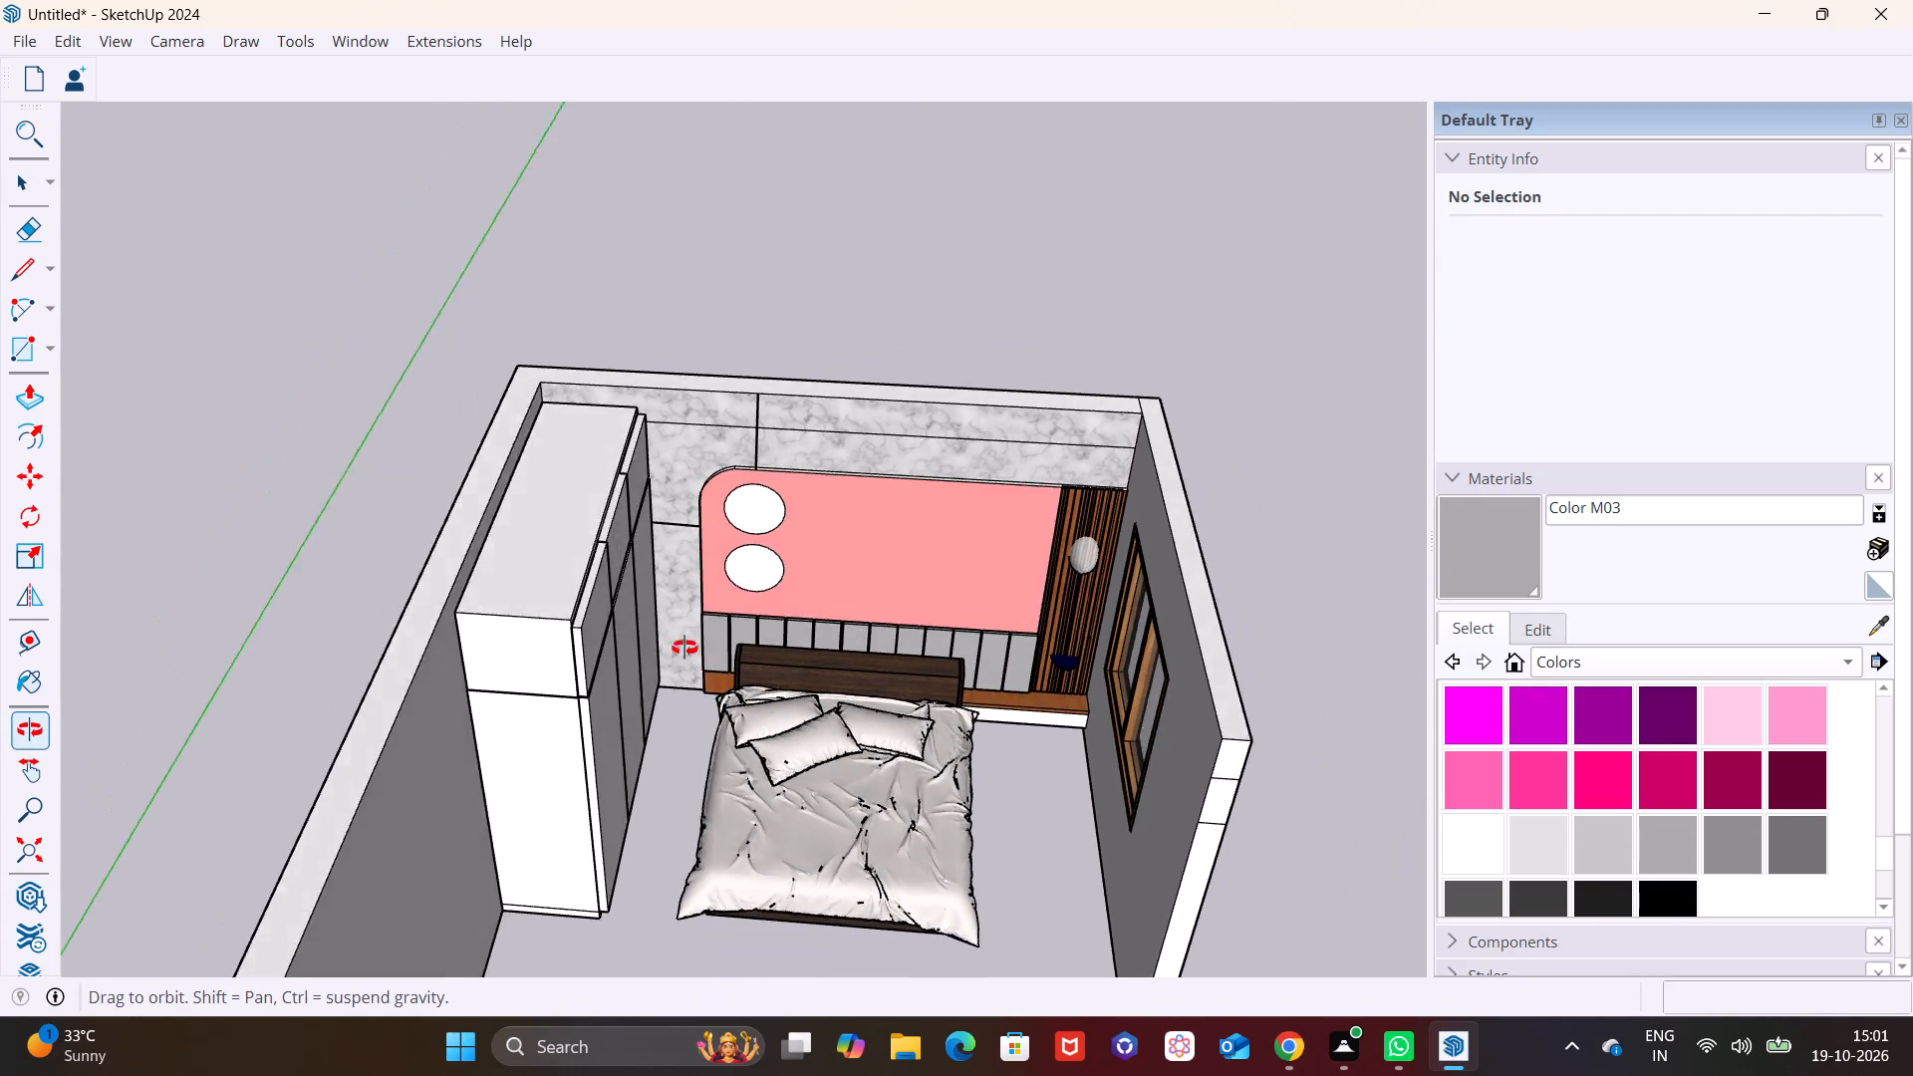
pyautogui.moveTo(684, 648); pyautogui.dragTo(665, 521, button='middle')
pyautogui.scroll(2, 597, 759)
pyautogui.moveTo(603, 741); pyautogui.dragTo(555, 599, button='middle')
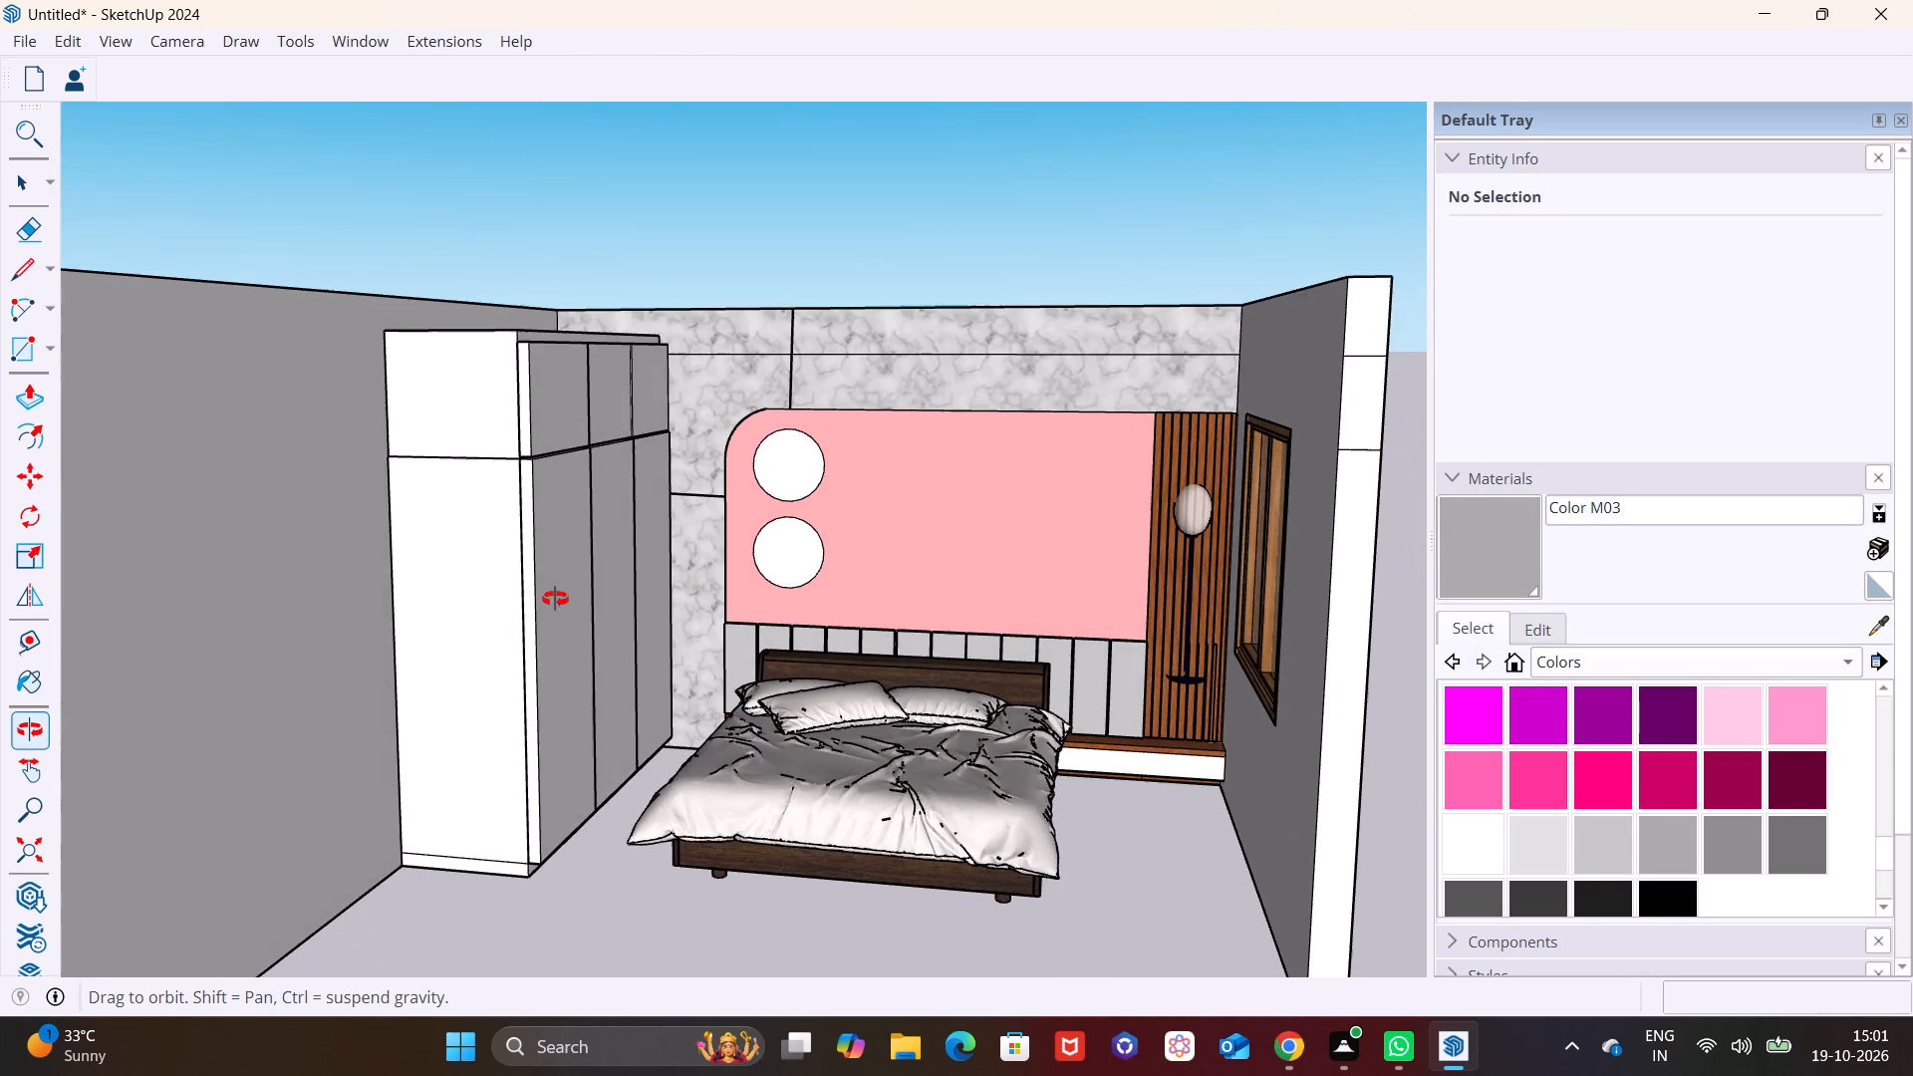
pyautogui.moveTo(555, 599); pyautogui.dragTo(555, 598, button='middle')
pyautogui.scroll(6, 541, 590)
pyautogui.moveTo(598, 607); pyautogui.dragTo(494, 606, button='middle')
pyautogui.scroll(-1, 494, 606)
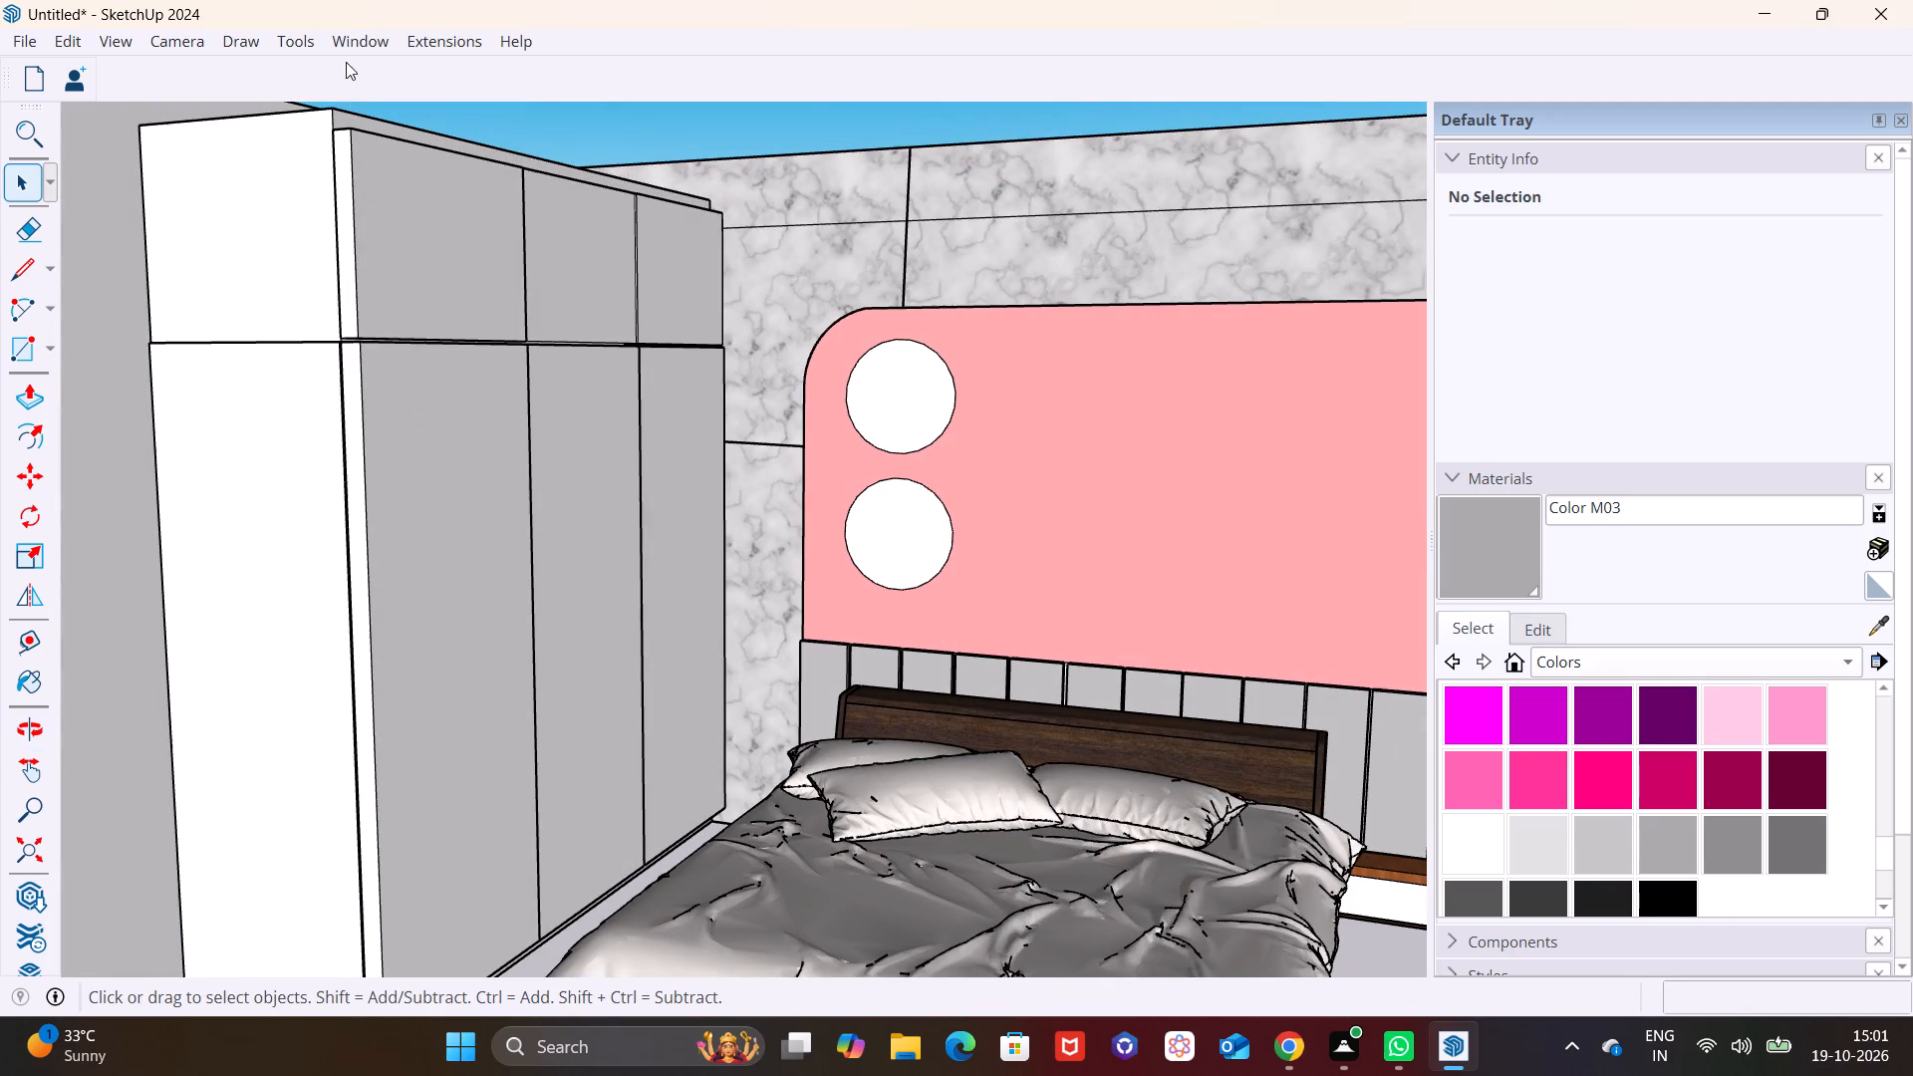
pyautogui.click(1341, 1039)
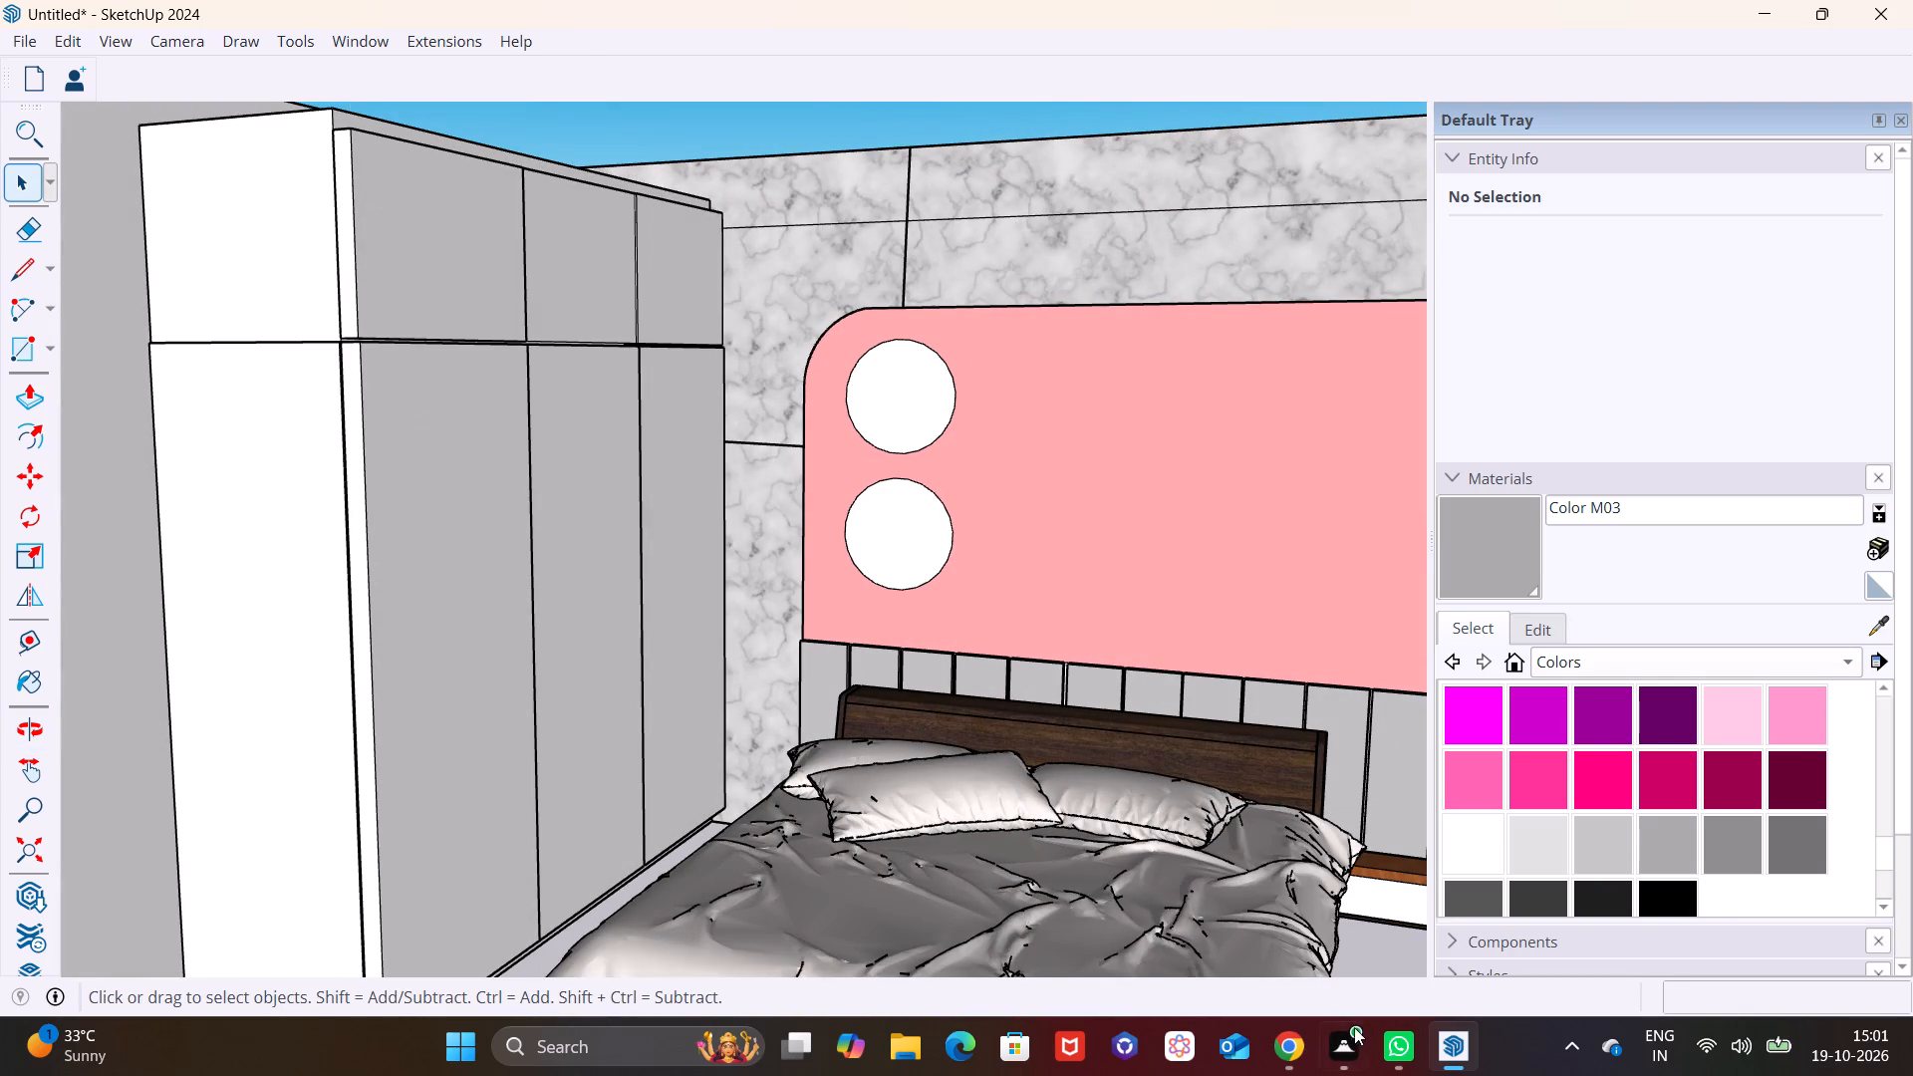
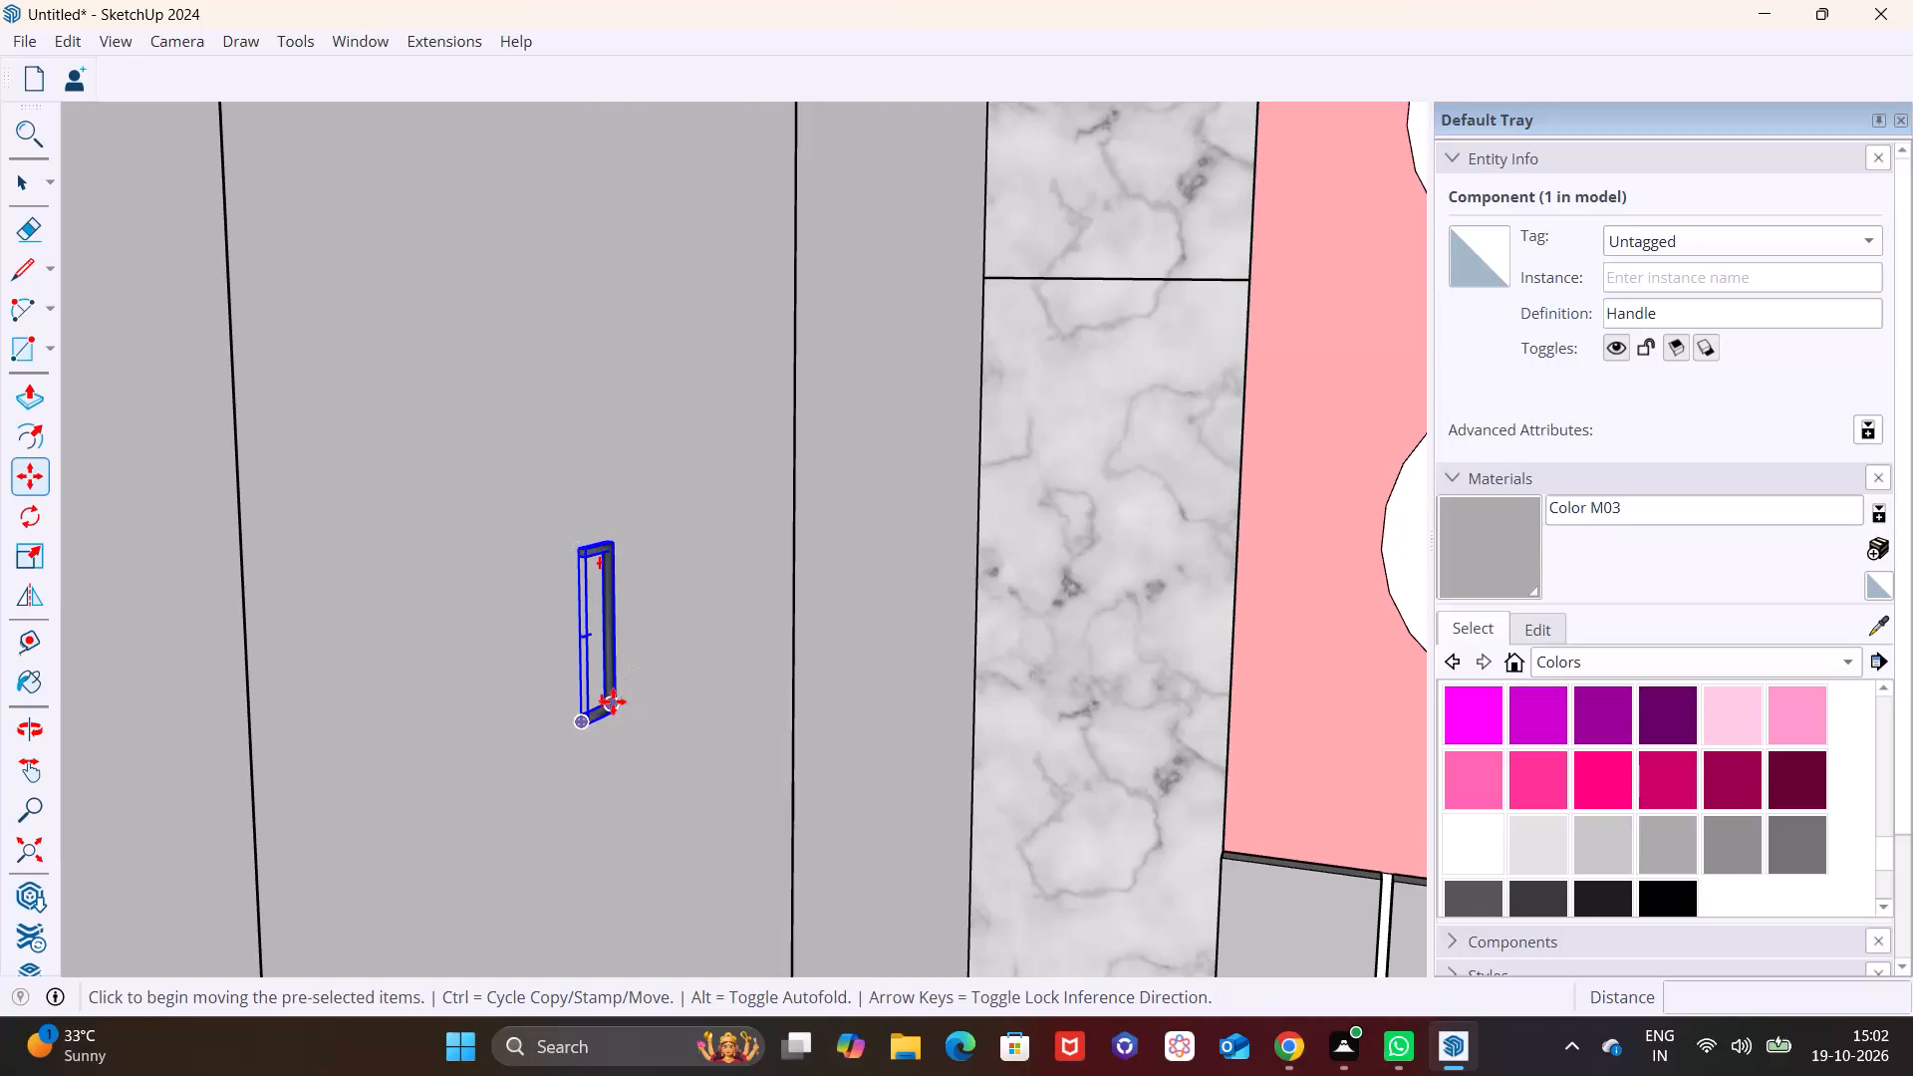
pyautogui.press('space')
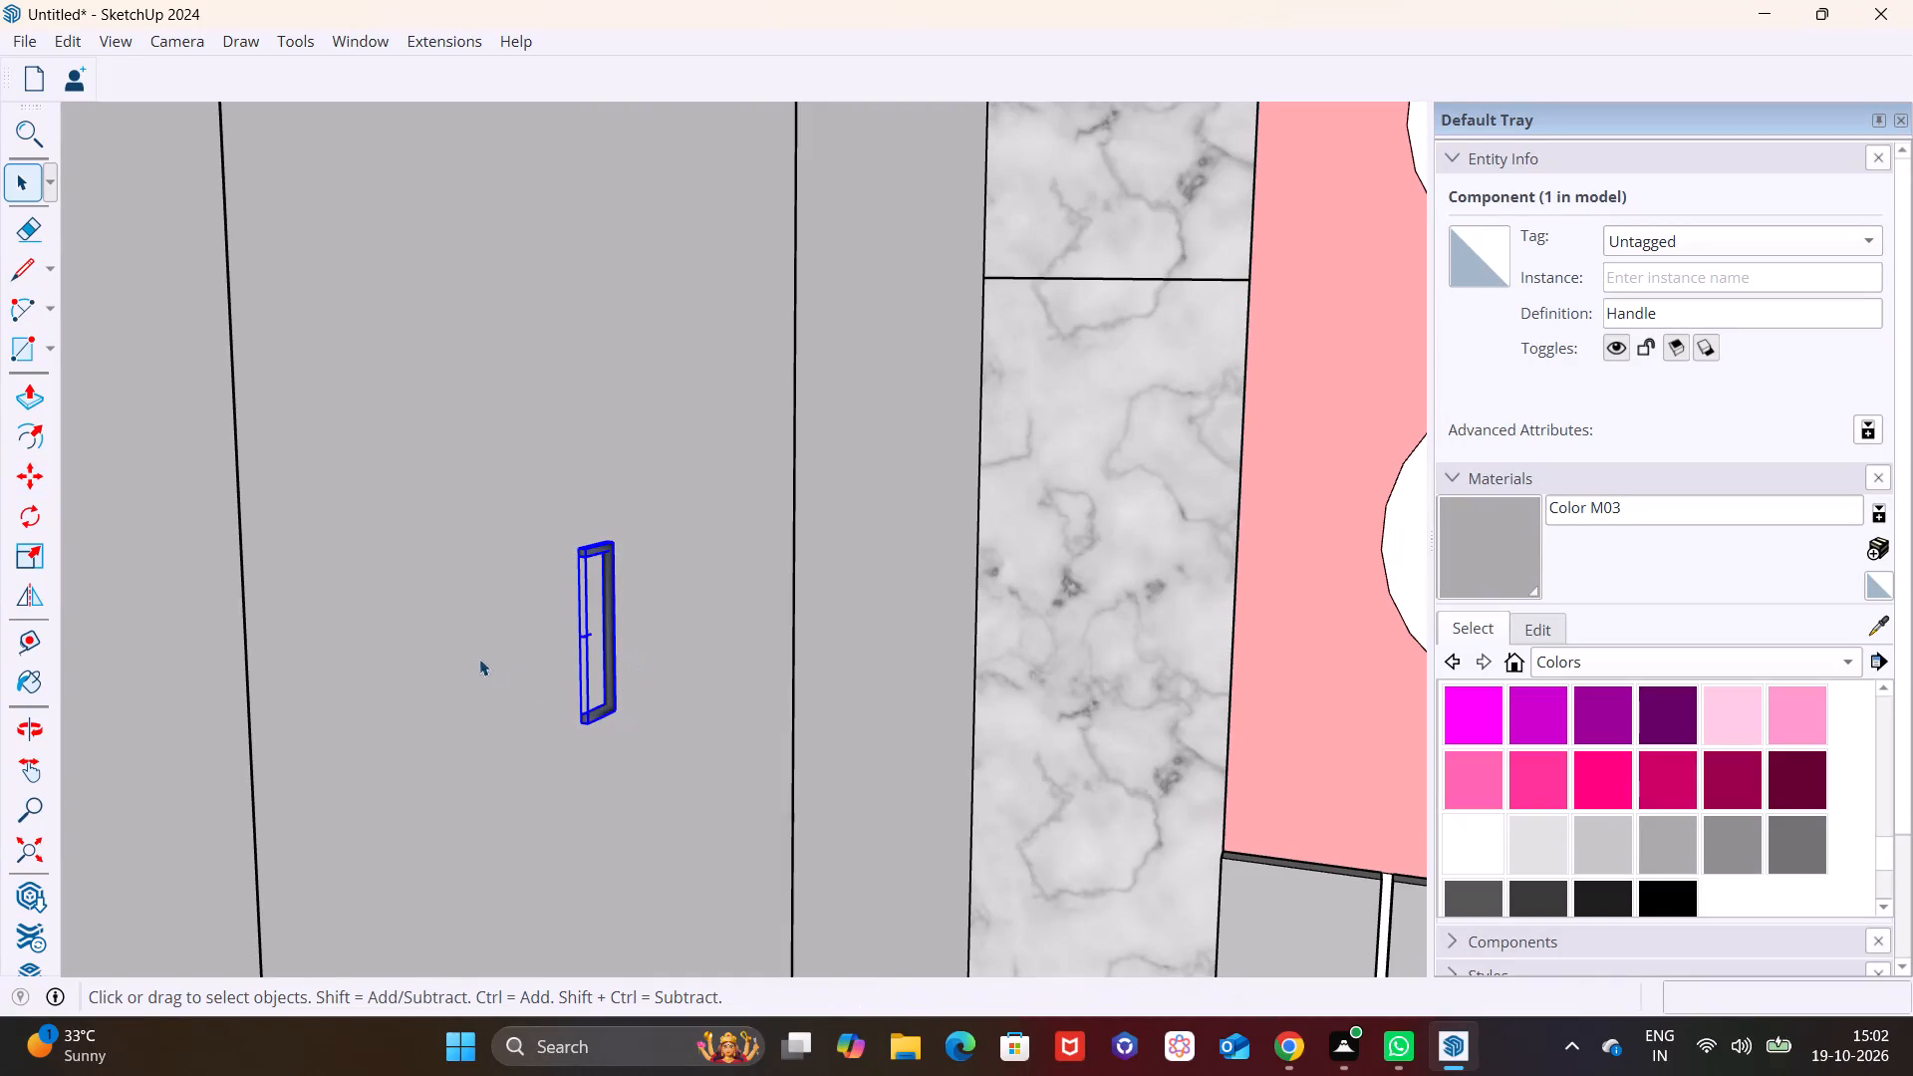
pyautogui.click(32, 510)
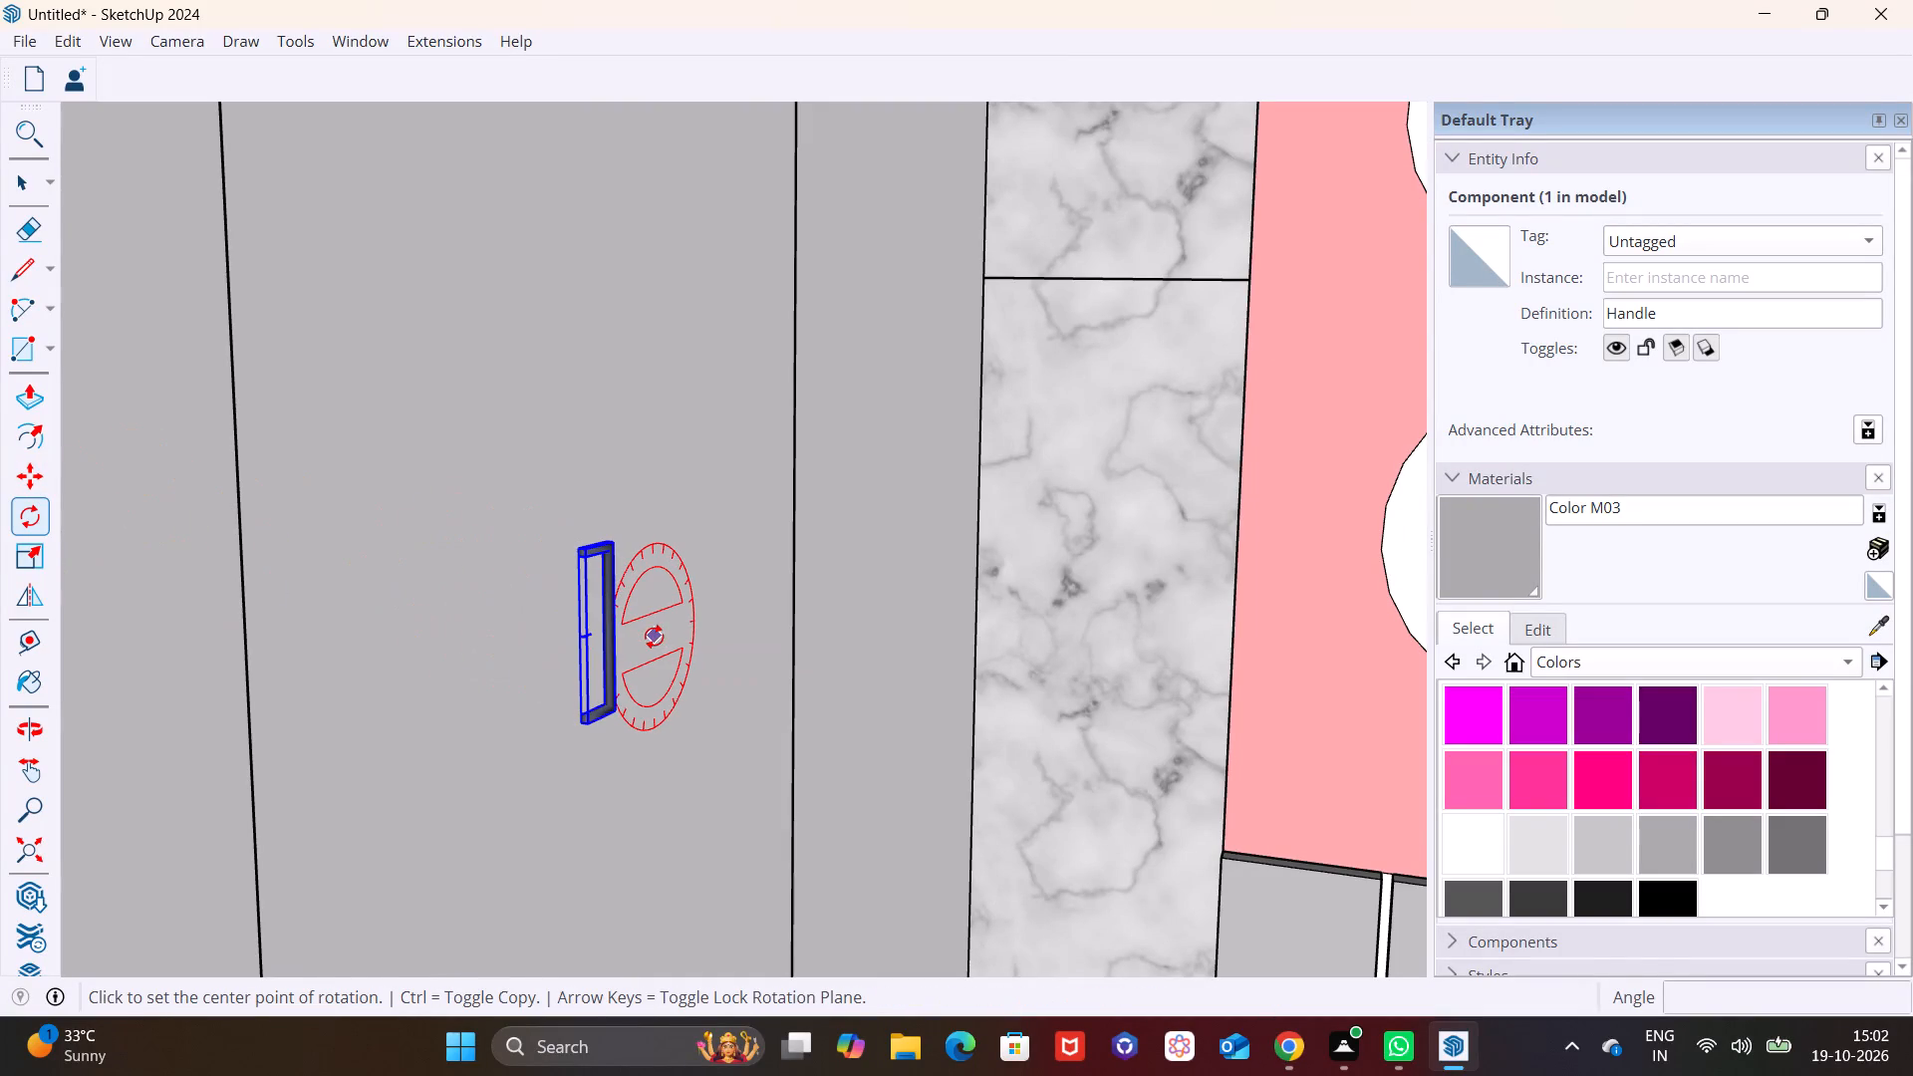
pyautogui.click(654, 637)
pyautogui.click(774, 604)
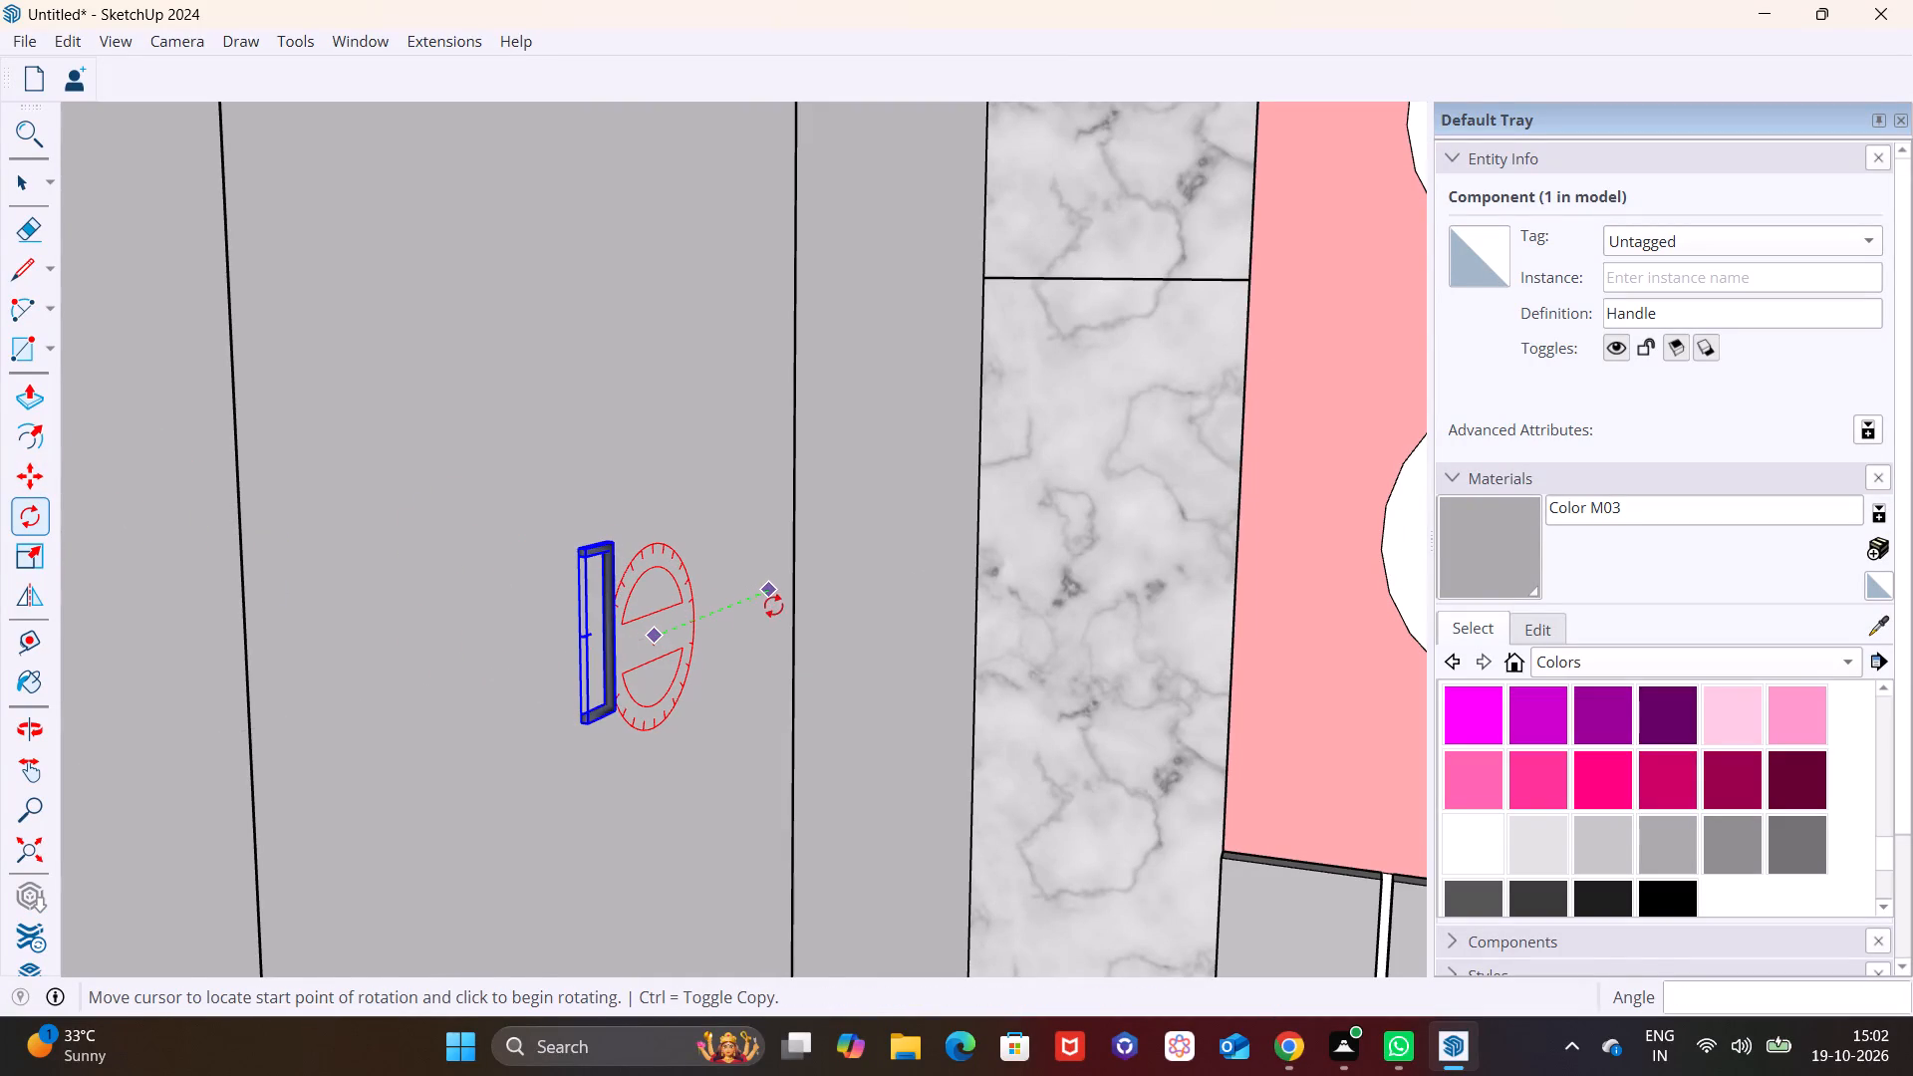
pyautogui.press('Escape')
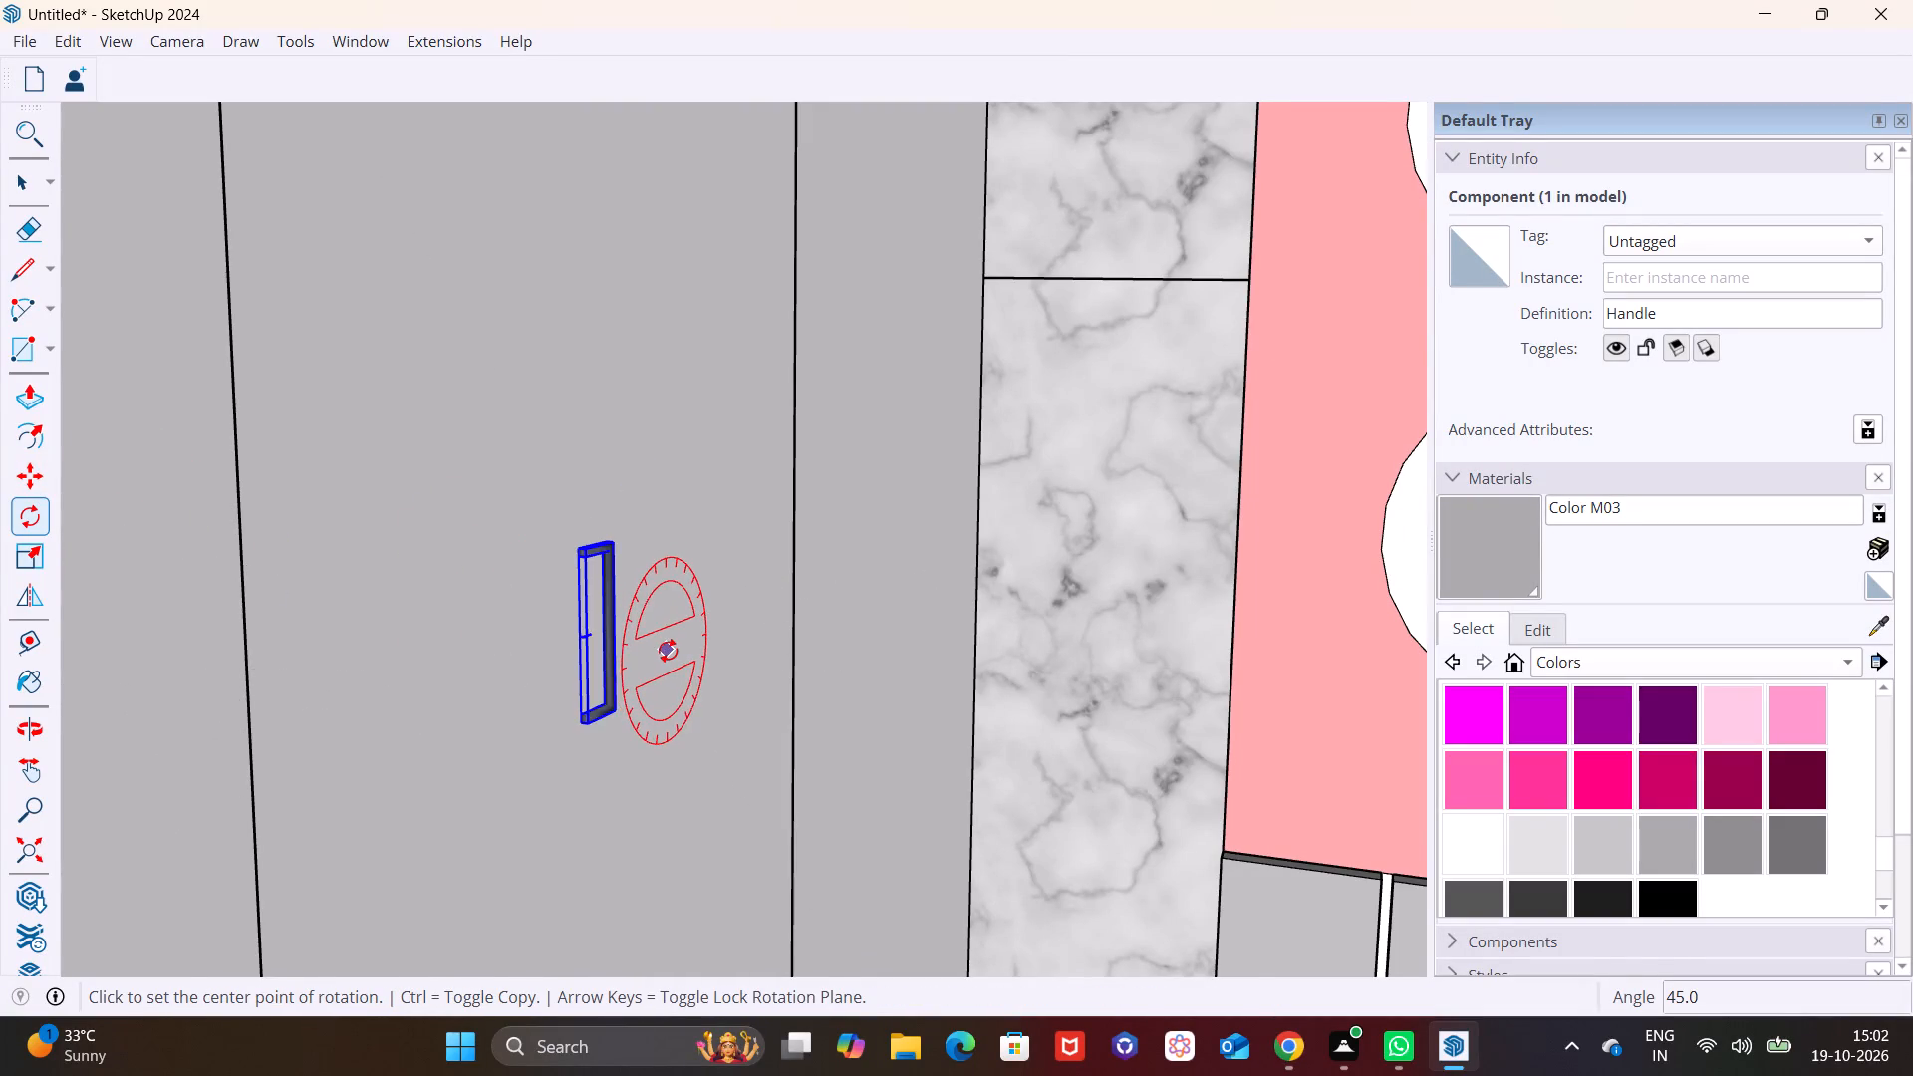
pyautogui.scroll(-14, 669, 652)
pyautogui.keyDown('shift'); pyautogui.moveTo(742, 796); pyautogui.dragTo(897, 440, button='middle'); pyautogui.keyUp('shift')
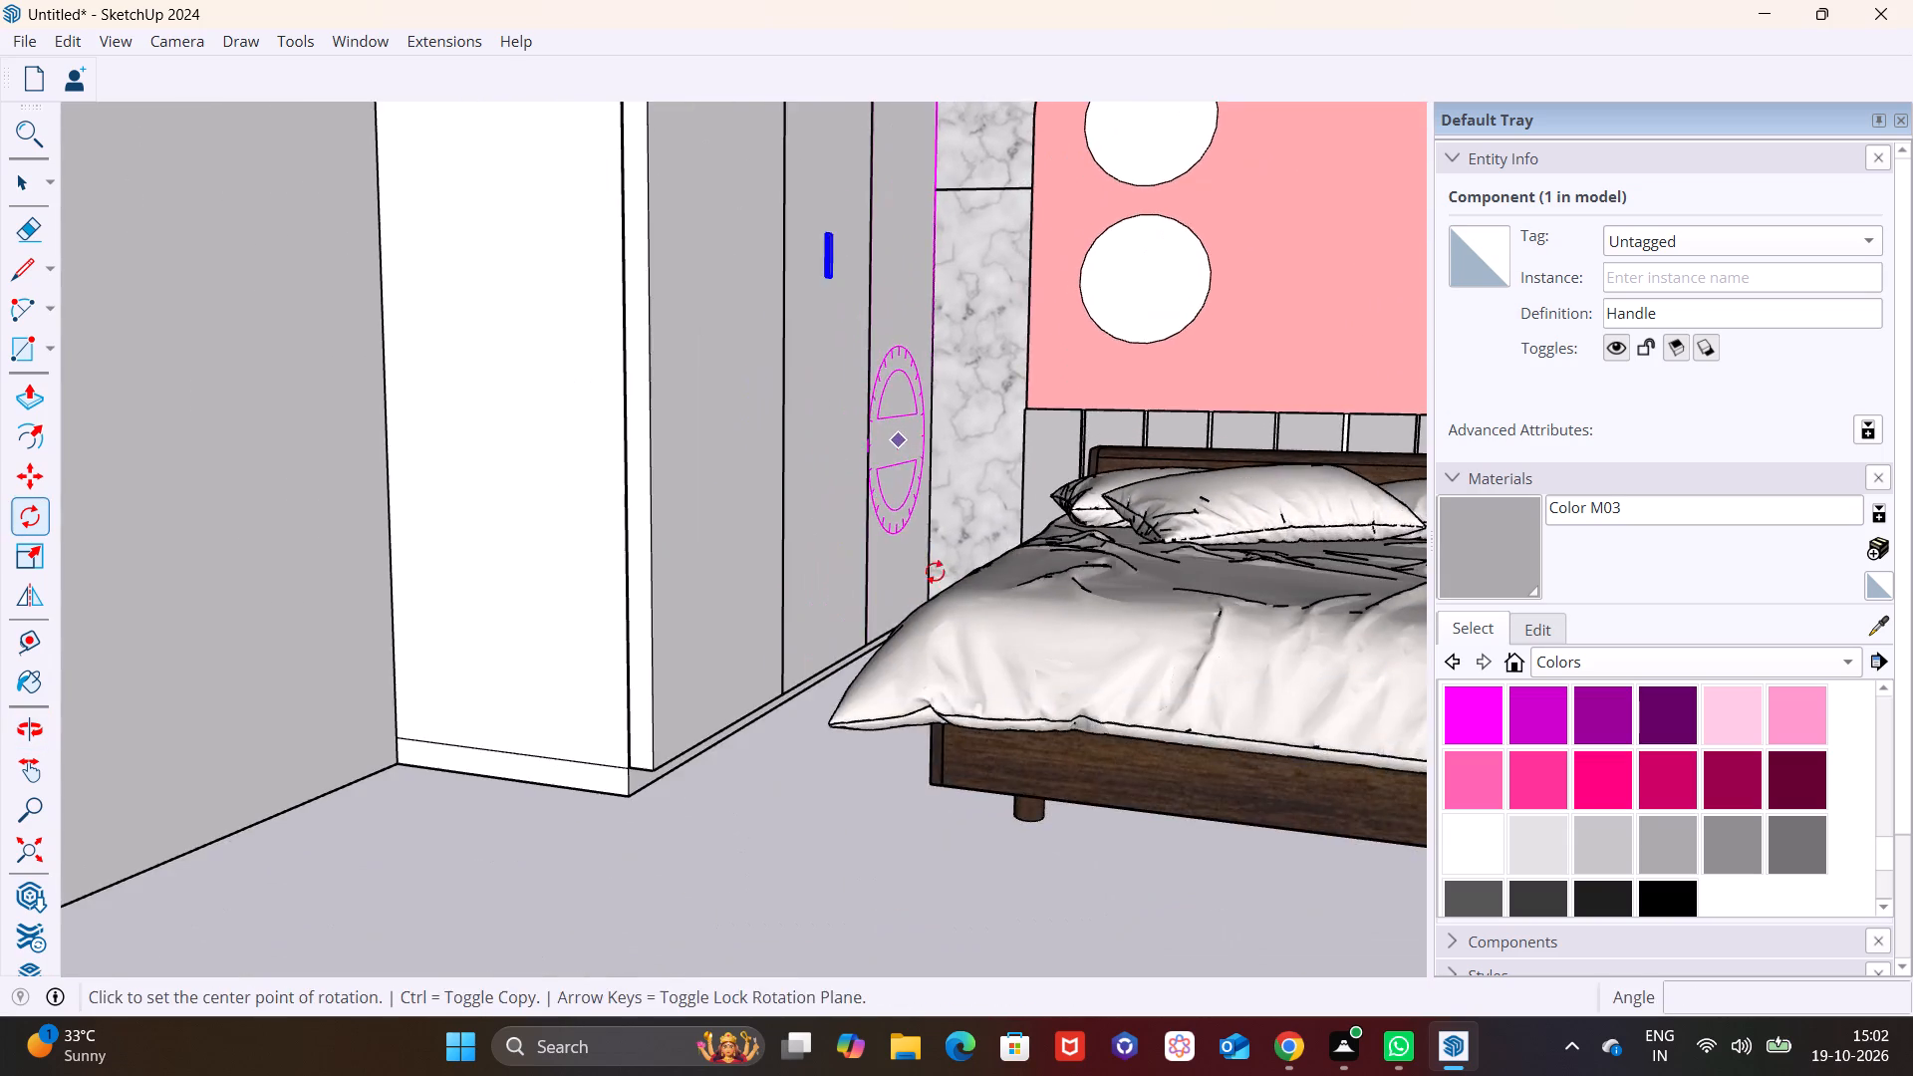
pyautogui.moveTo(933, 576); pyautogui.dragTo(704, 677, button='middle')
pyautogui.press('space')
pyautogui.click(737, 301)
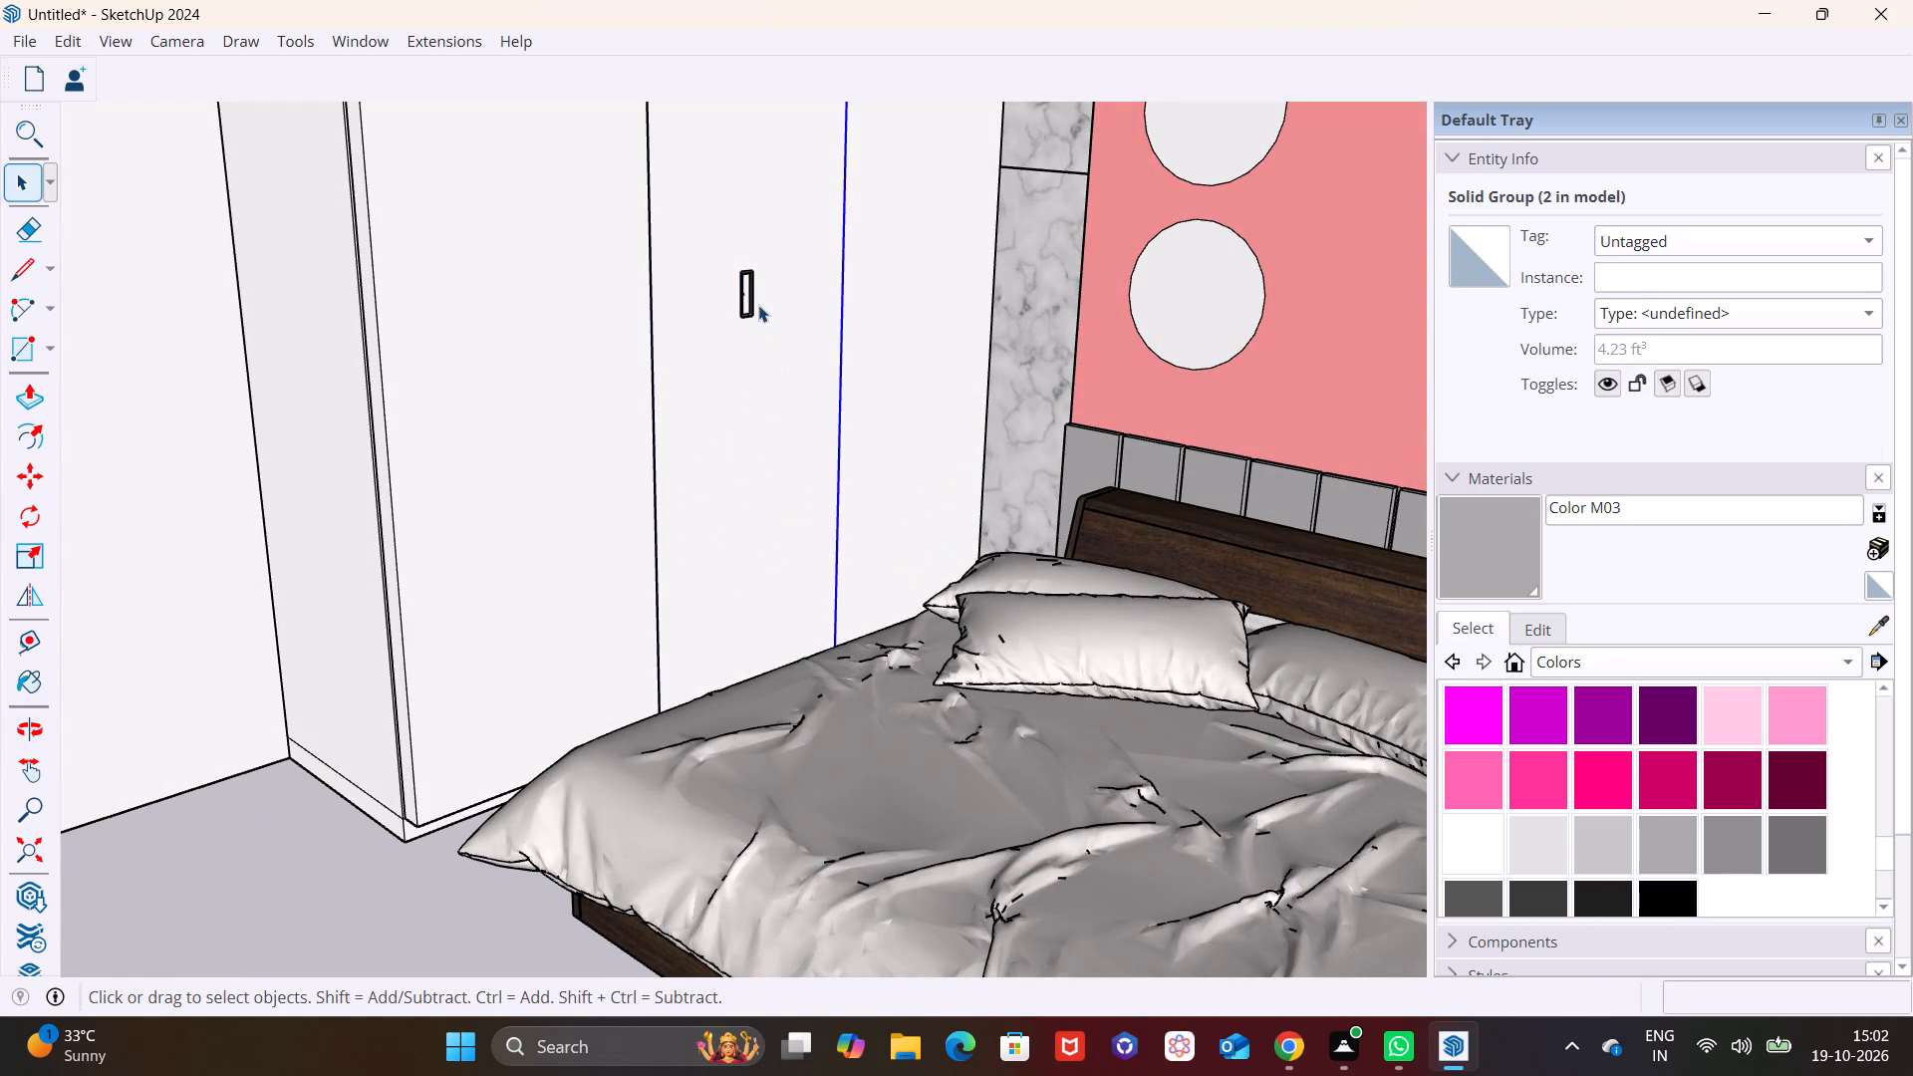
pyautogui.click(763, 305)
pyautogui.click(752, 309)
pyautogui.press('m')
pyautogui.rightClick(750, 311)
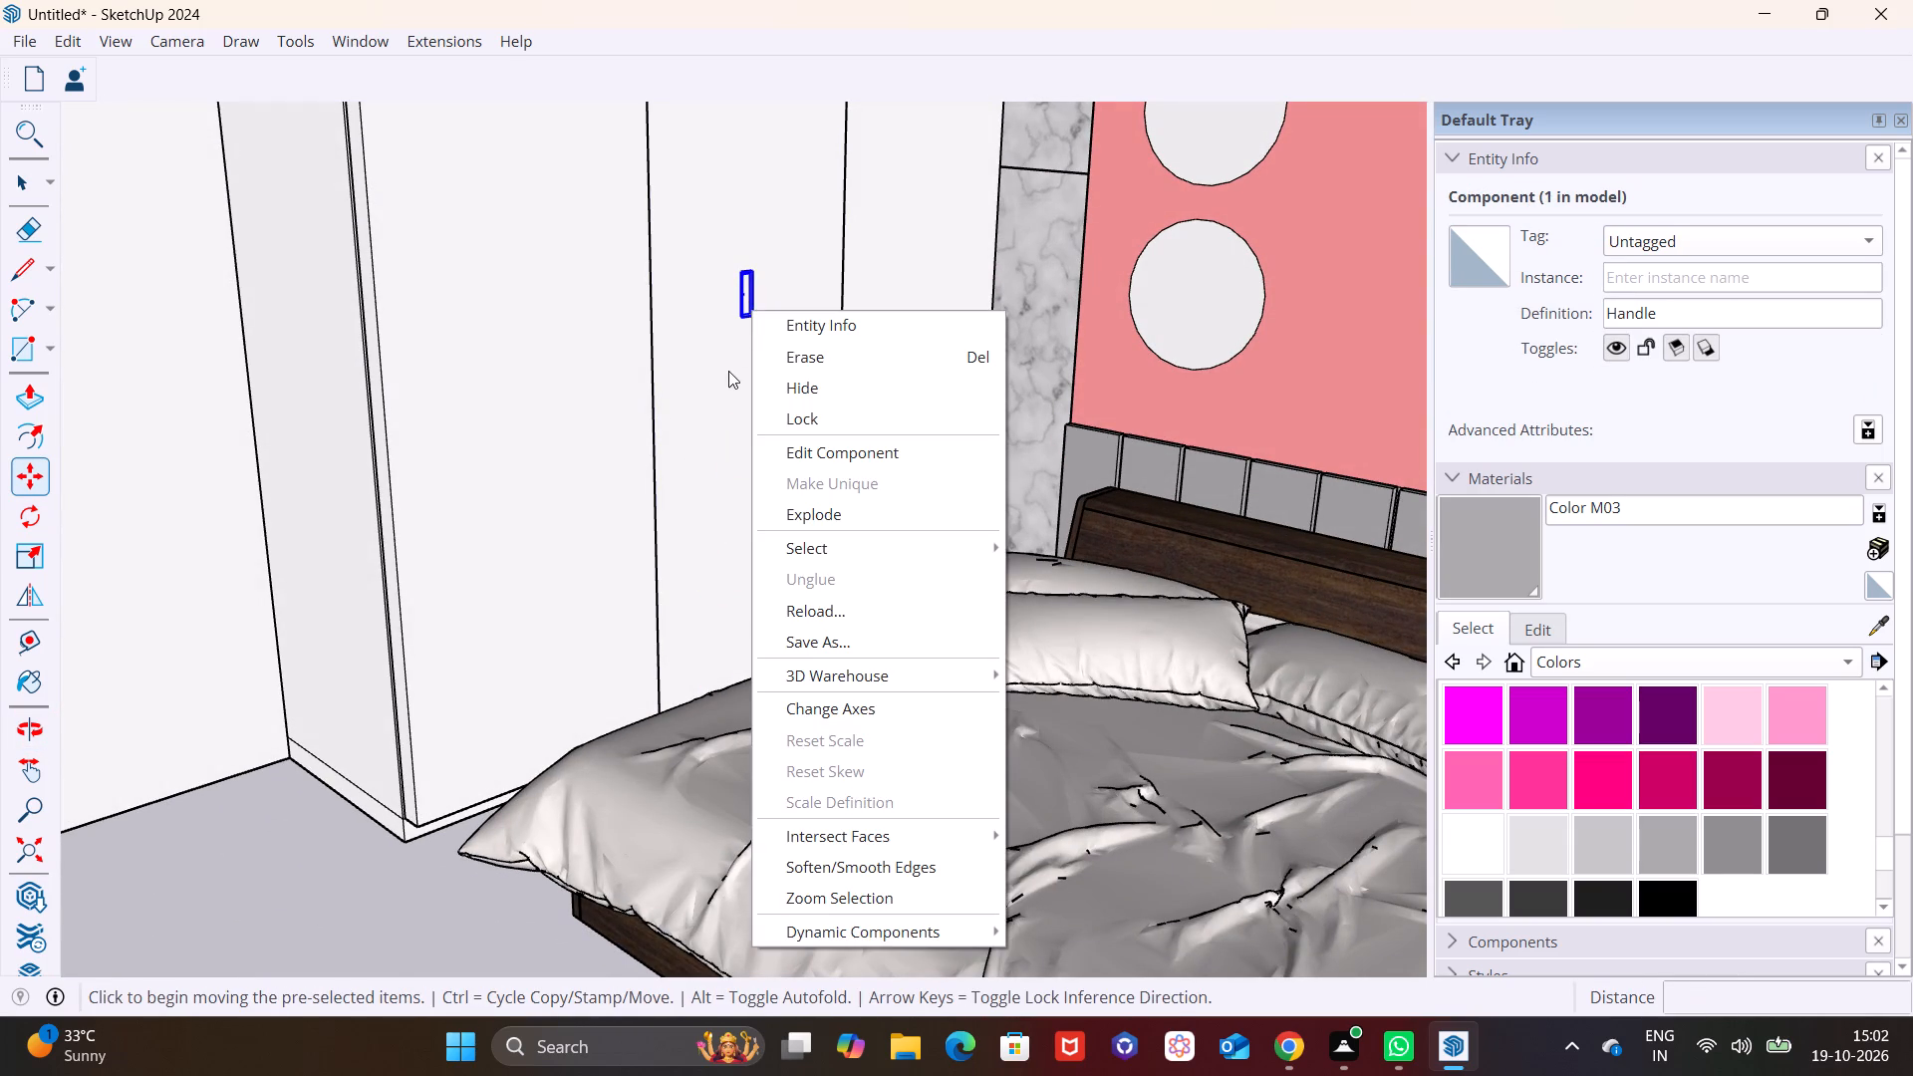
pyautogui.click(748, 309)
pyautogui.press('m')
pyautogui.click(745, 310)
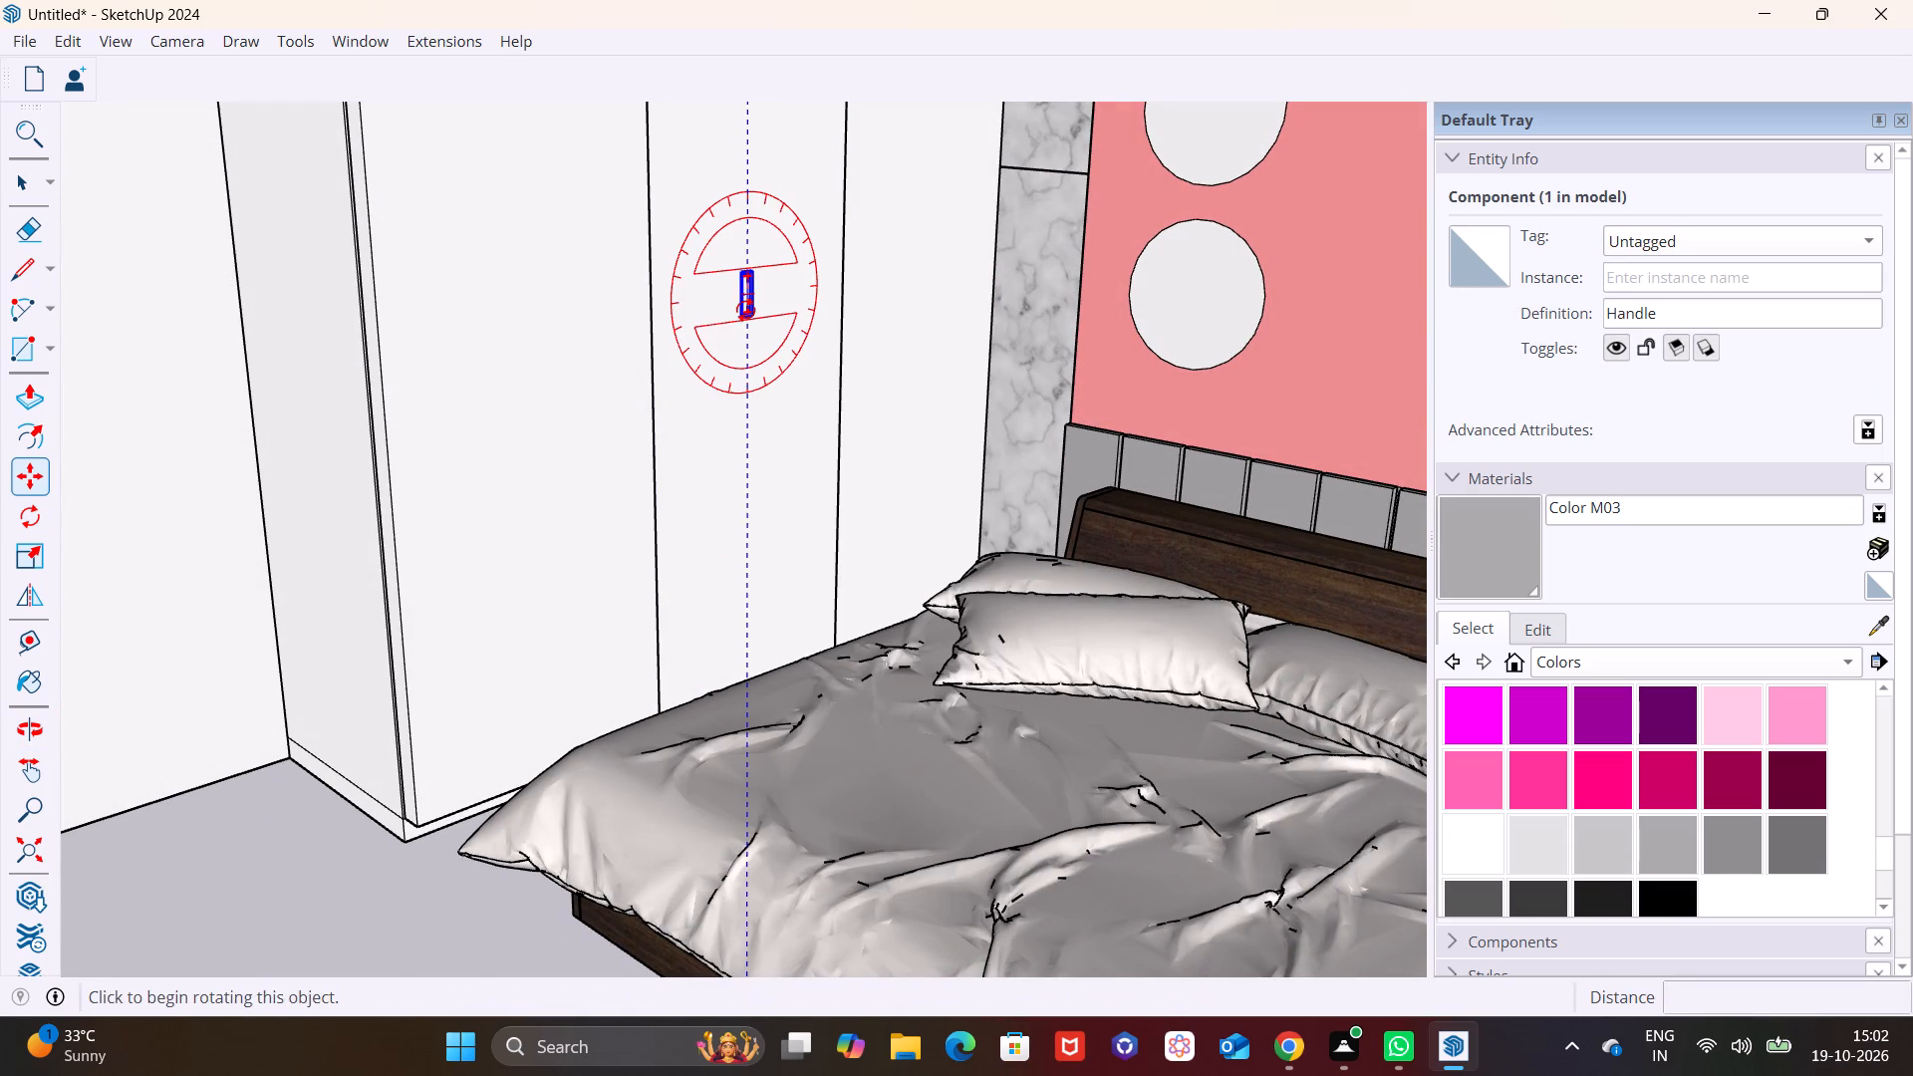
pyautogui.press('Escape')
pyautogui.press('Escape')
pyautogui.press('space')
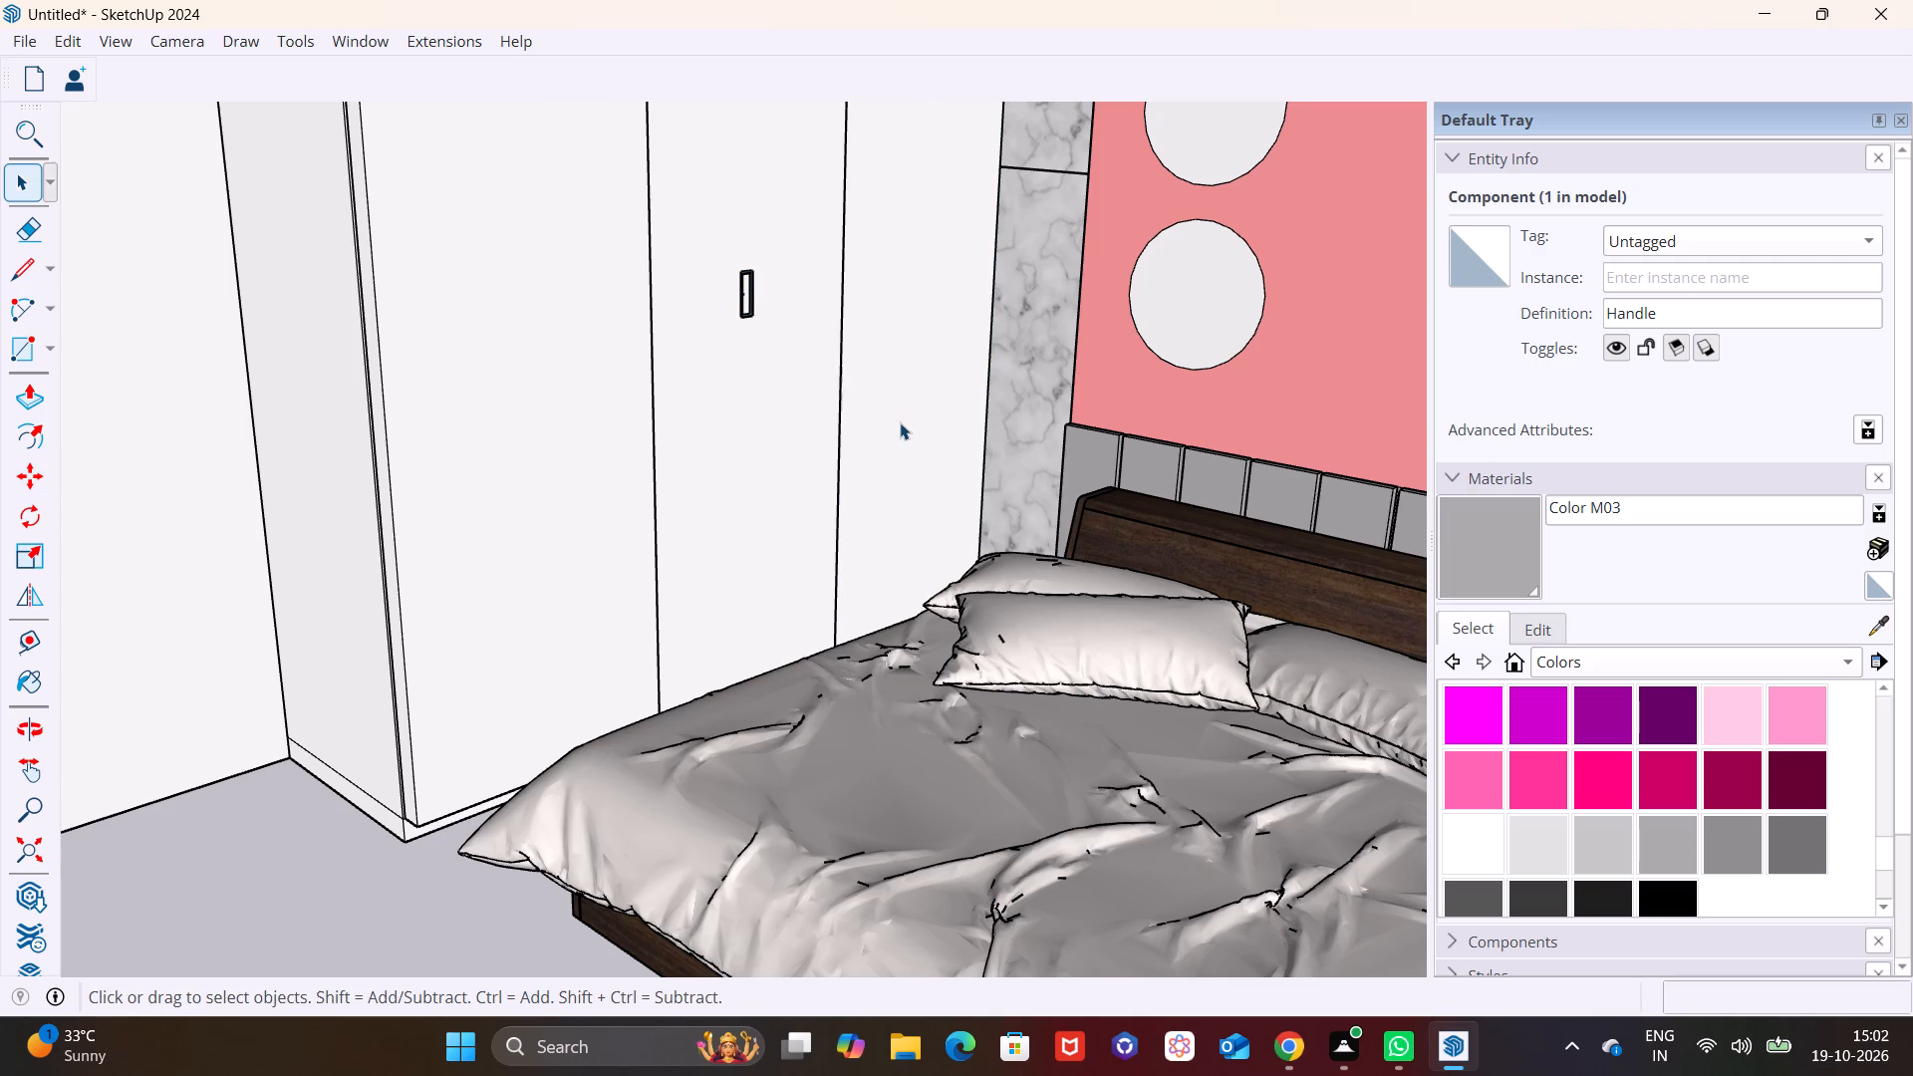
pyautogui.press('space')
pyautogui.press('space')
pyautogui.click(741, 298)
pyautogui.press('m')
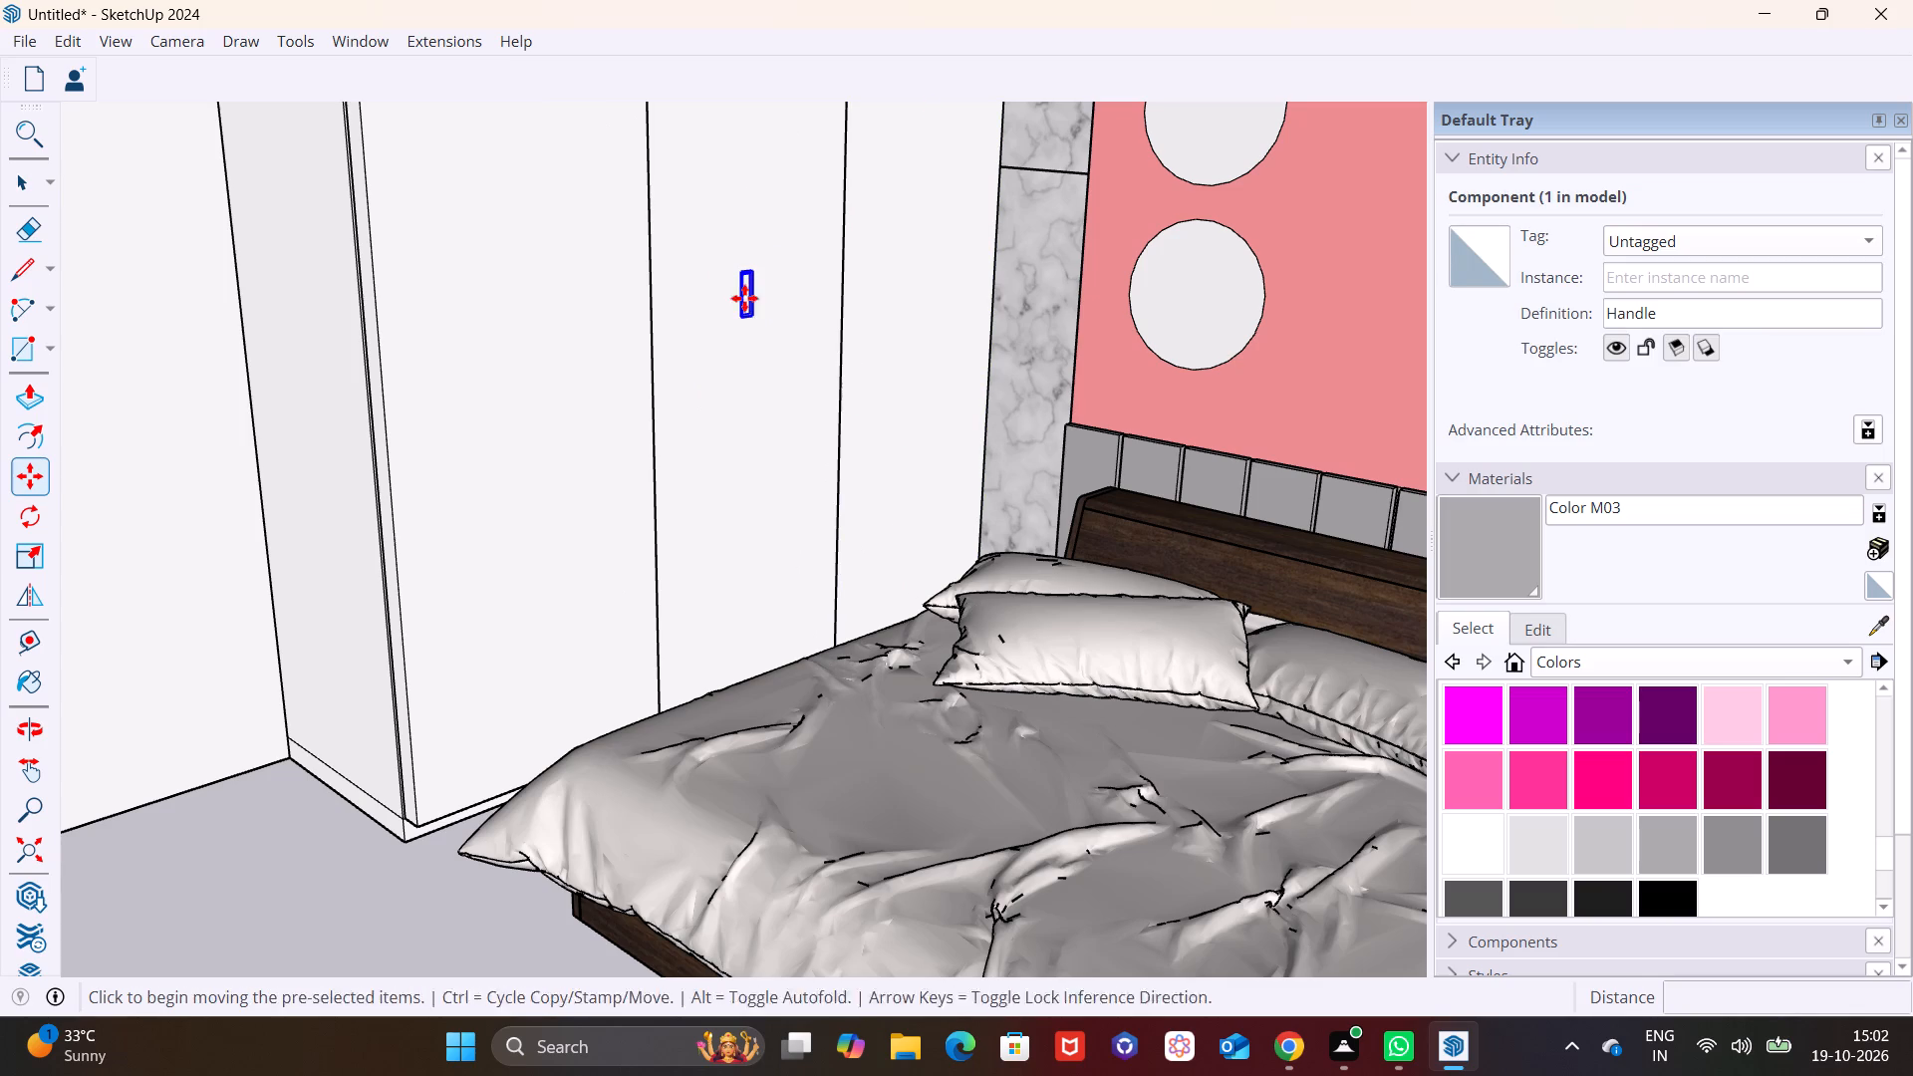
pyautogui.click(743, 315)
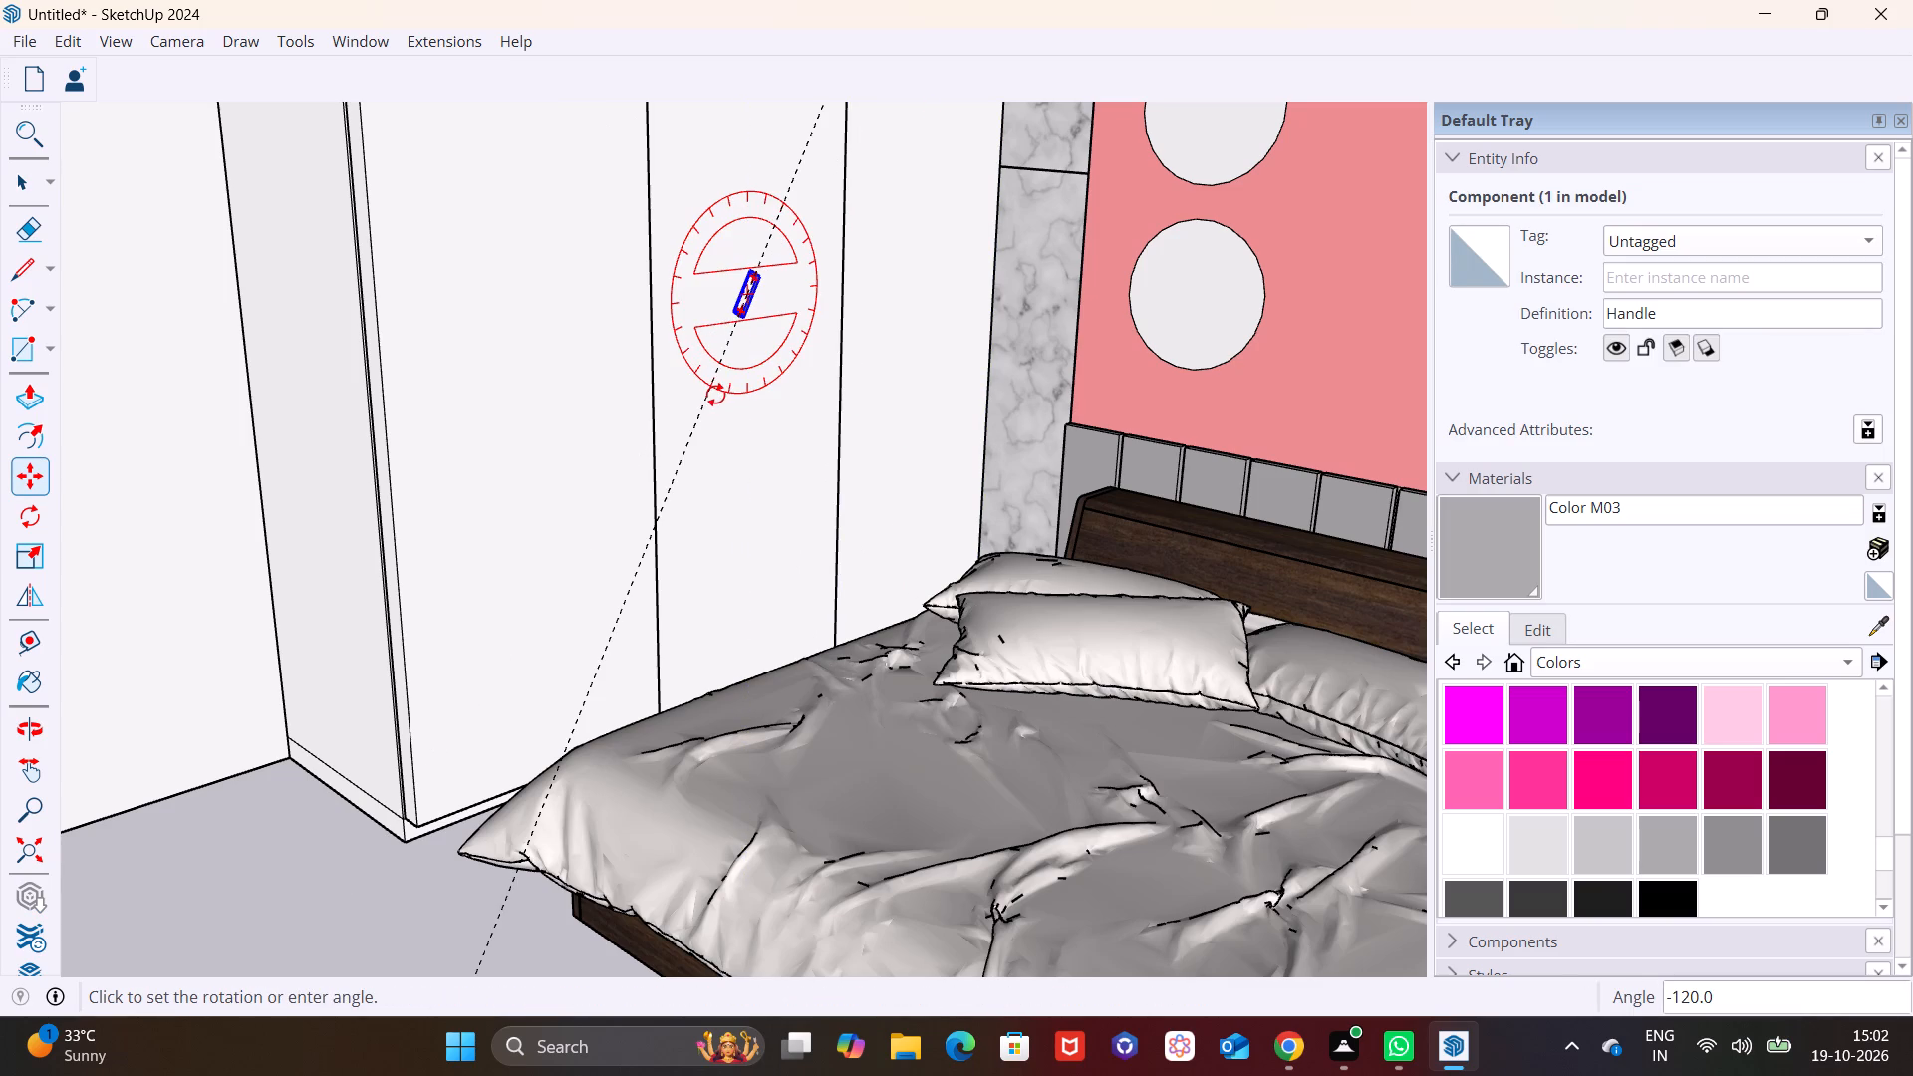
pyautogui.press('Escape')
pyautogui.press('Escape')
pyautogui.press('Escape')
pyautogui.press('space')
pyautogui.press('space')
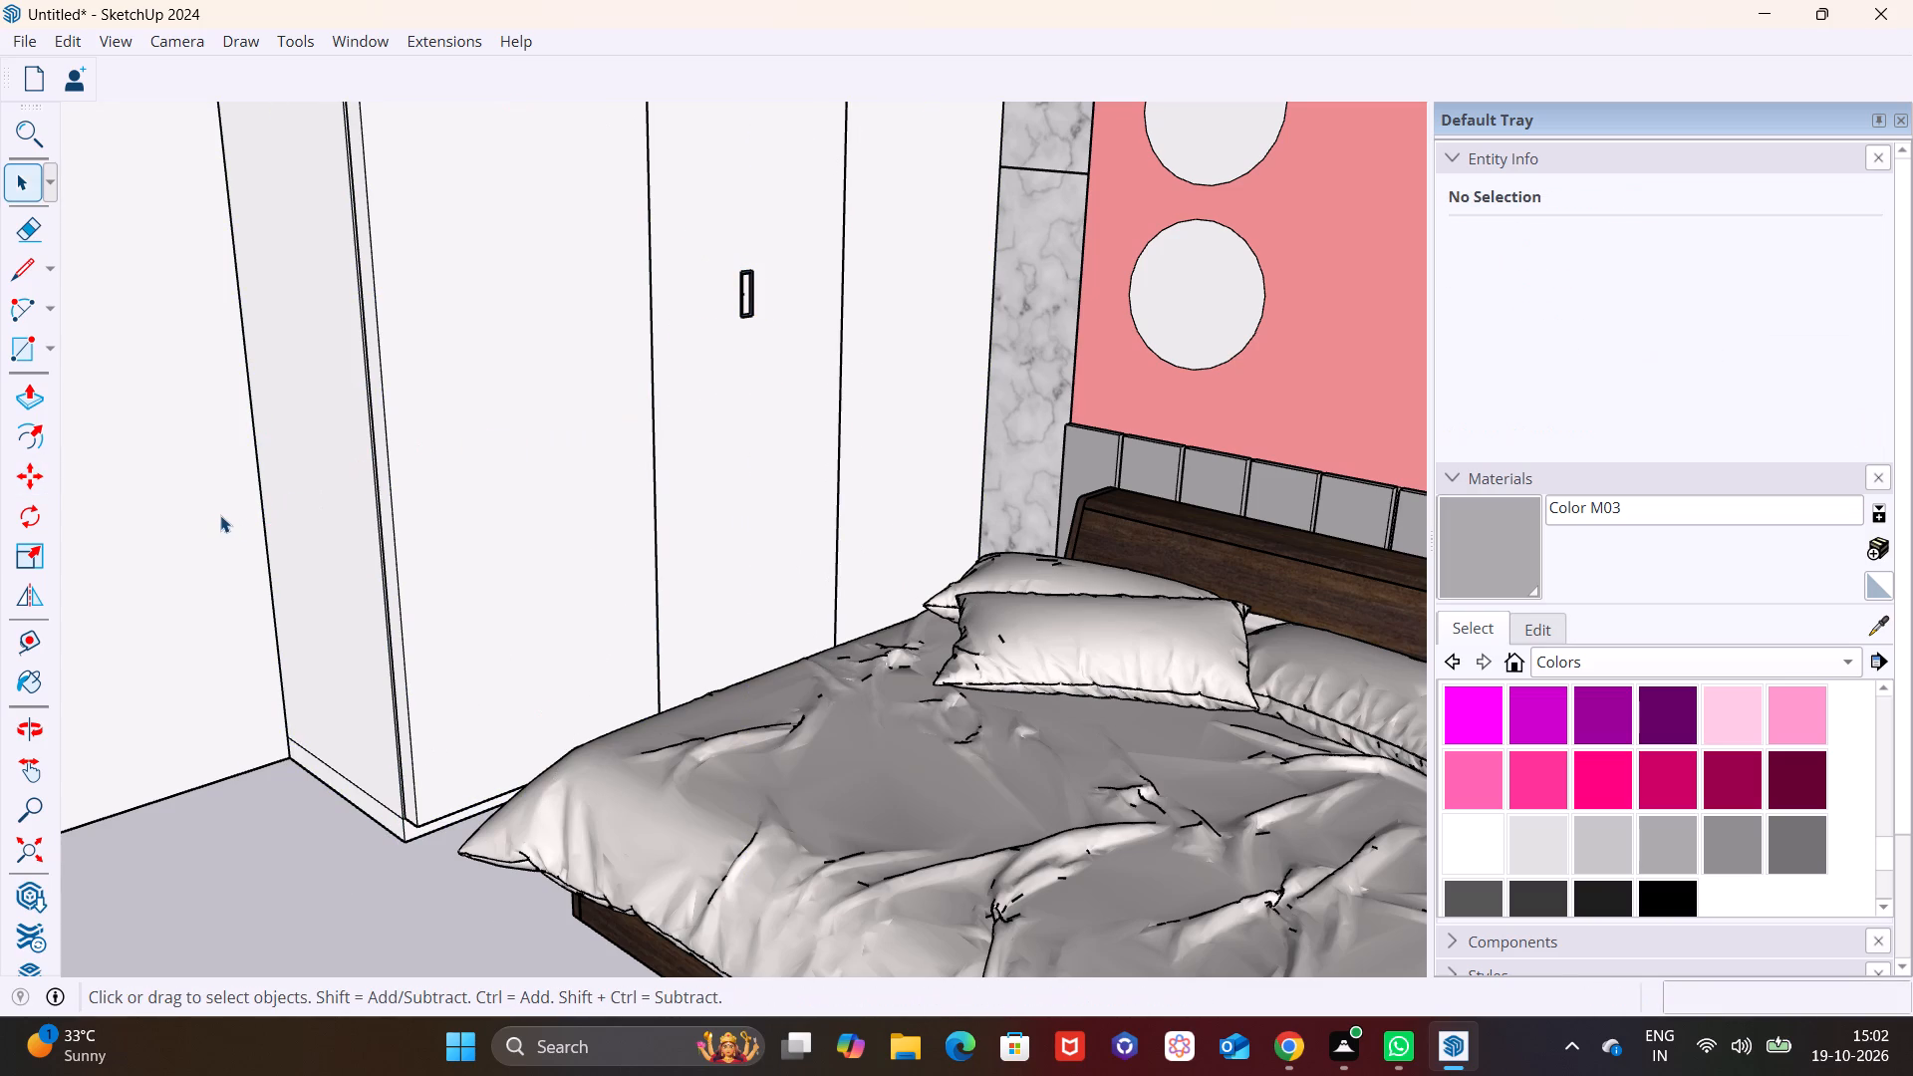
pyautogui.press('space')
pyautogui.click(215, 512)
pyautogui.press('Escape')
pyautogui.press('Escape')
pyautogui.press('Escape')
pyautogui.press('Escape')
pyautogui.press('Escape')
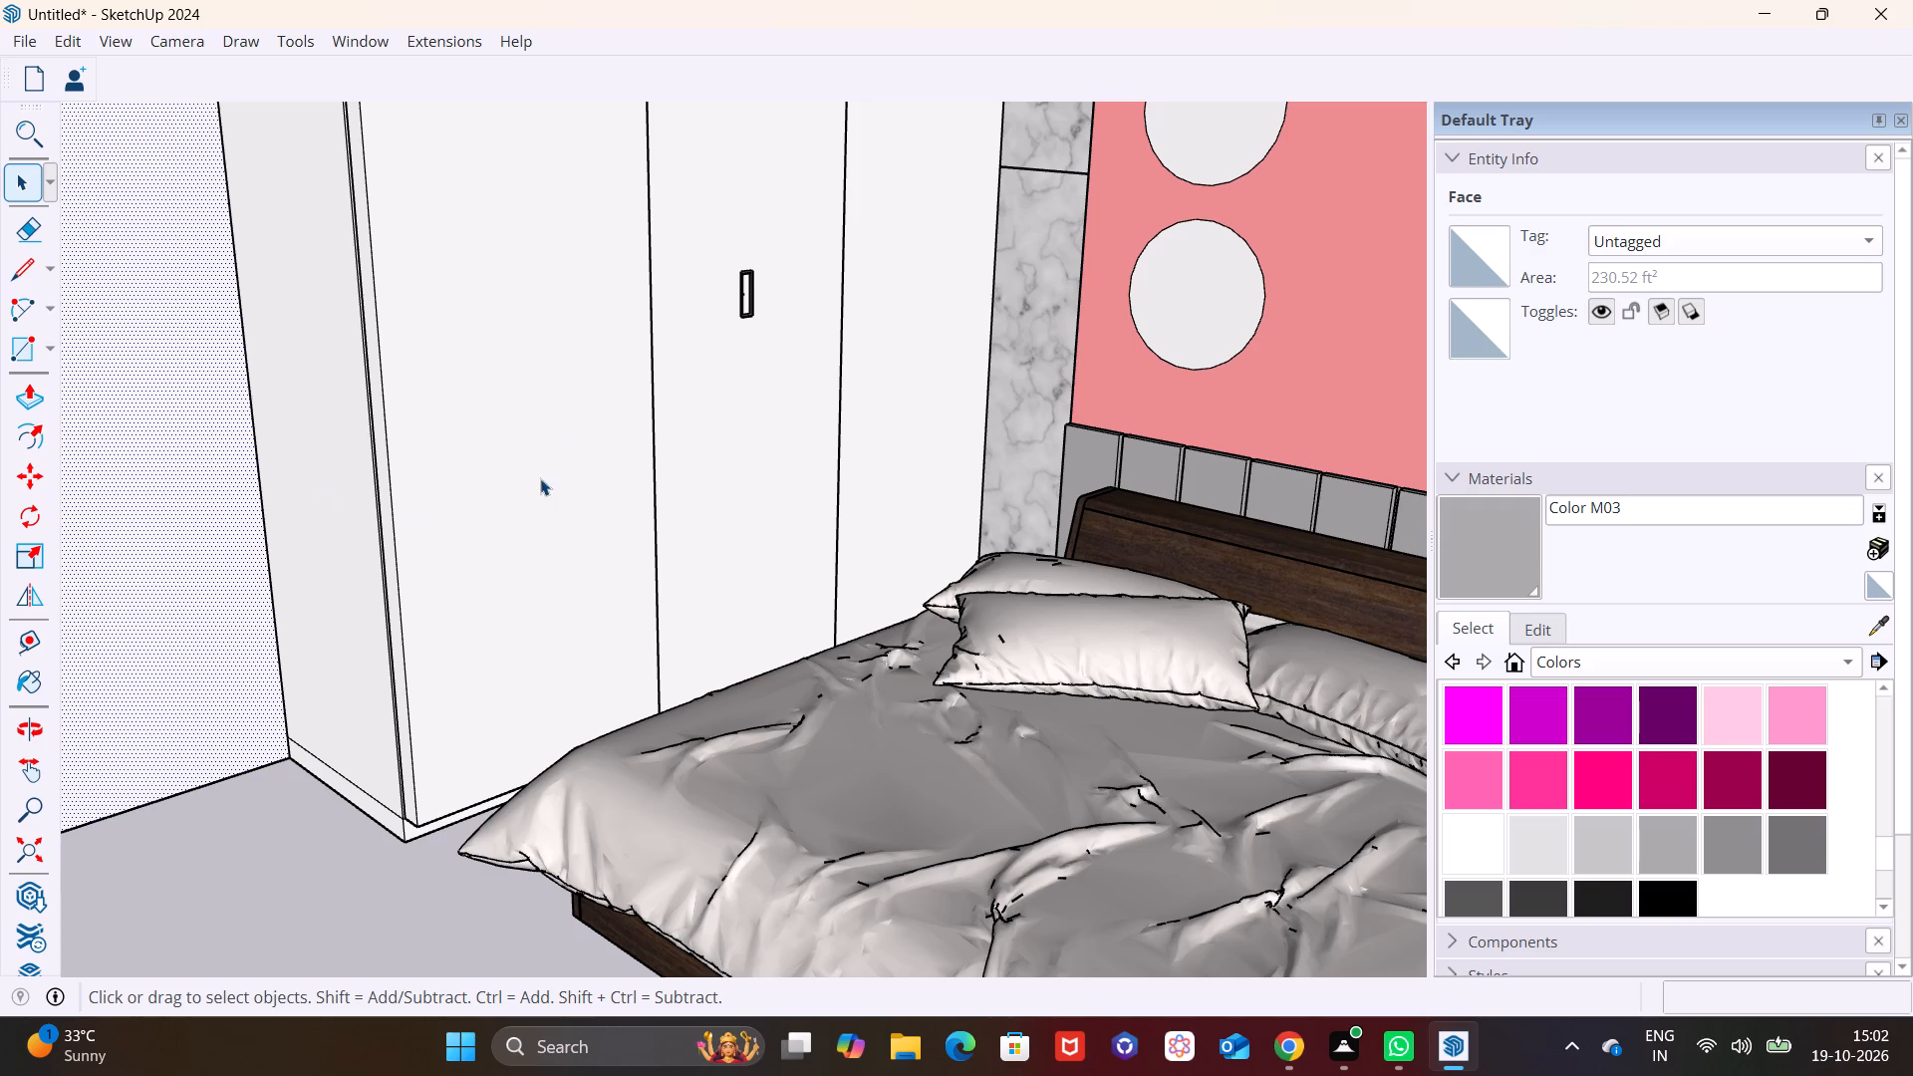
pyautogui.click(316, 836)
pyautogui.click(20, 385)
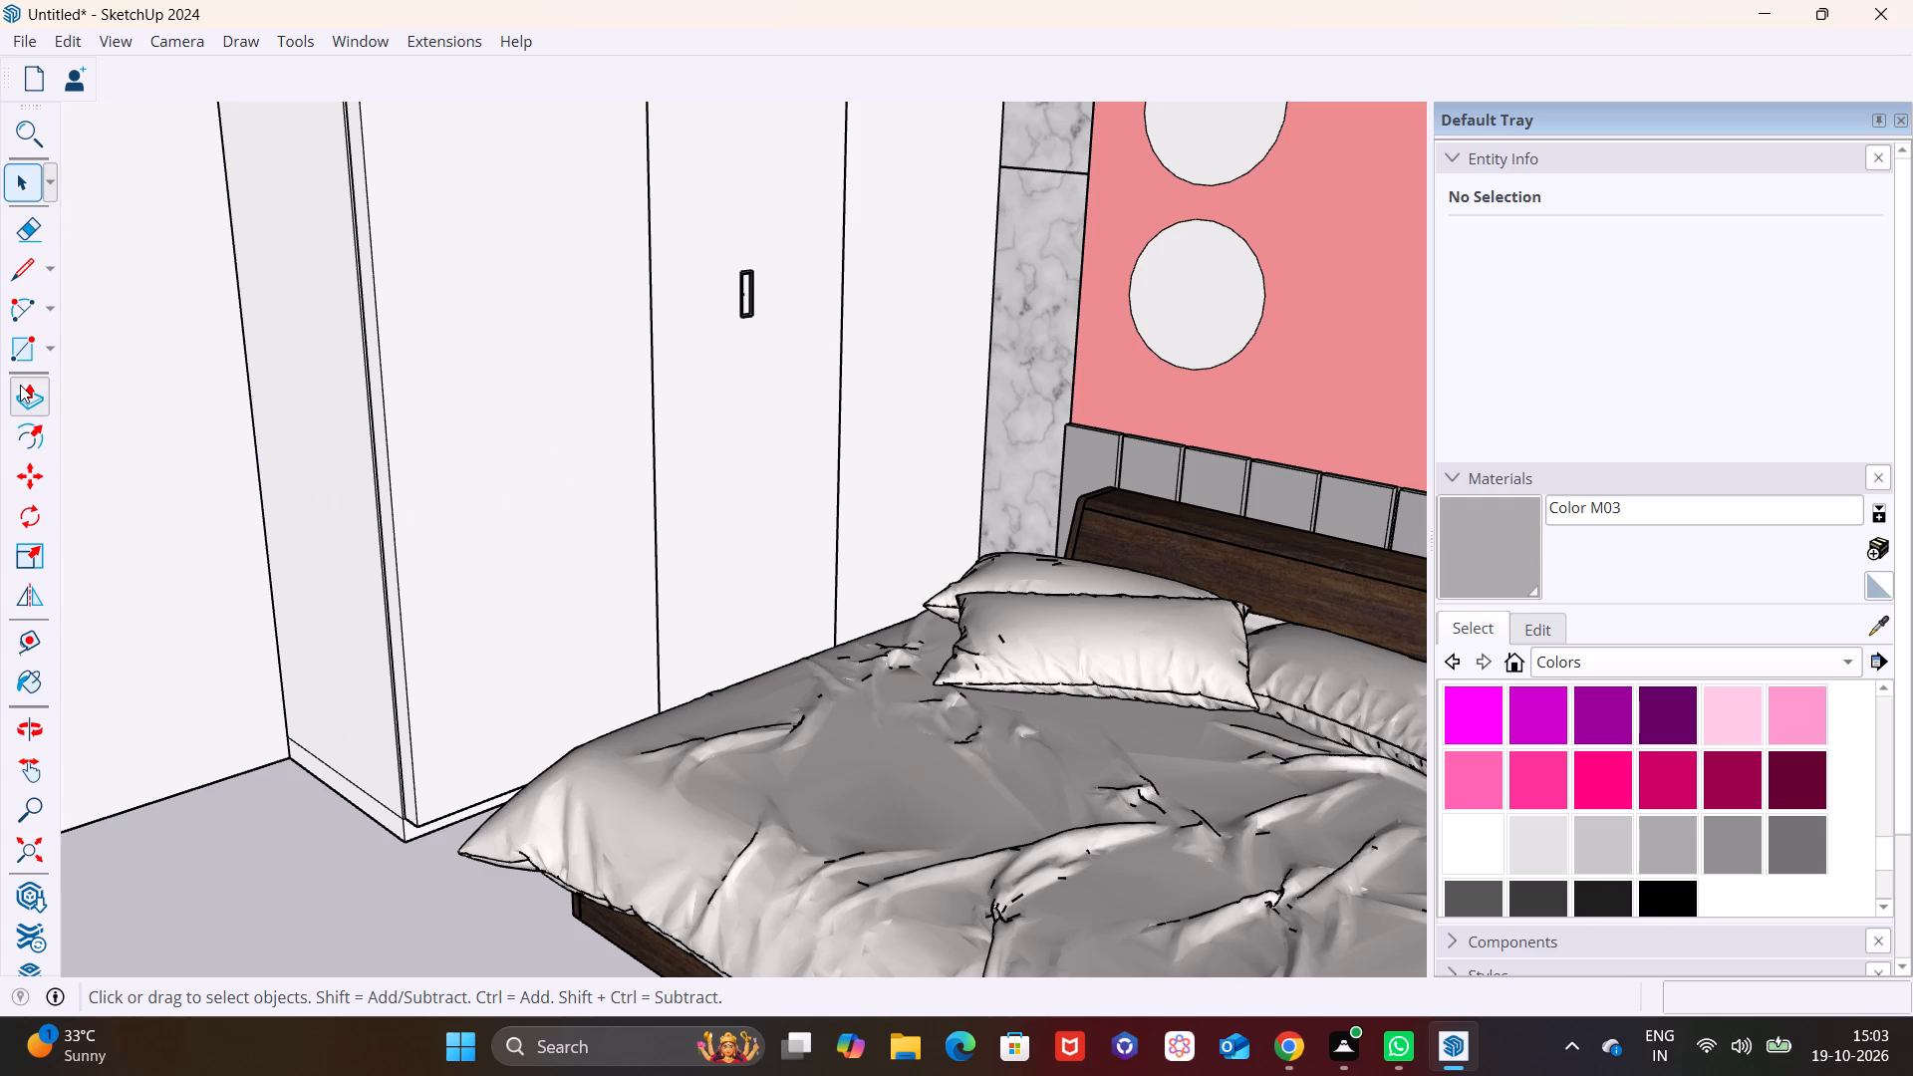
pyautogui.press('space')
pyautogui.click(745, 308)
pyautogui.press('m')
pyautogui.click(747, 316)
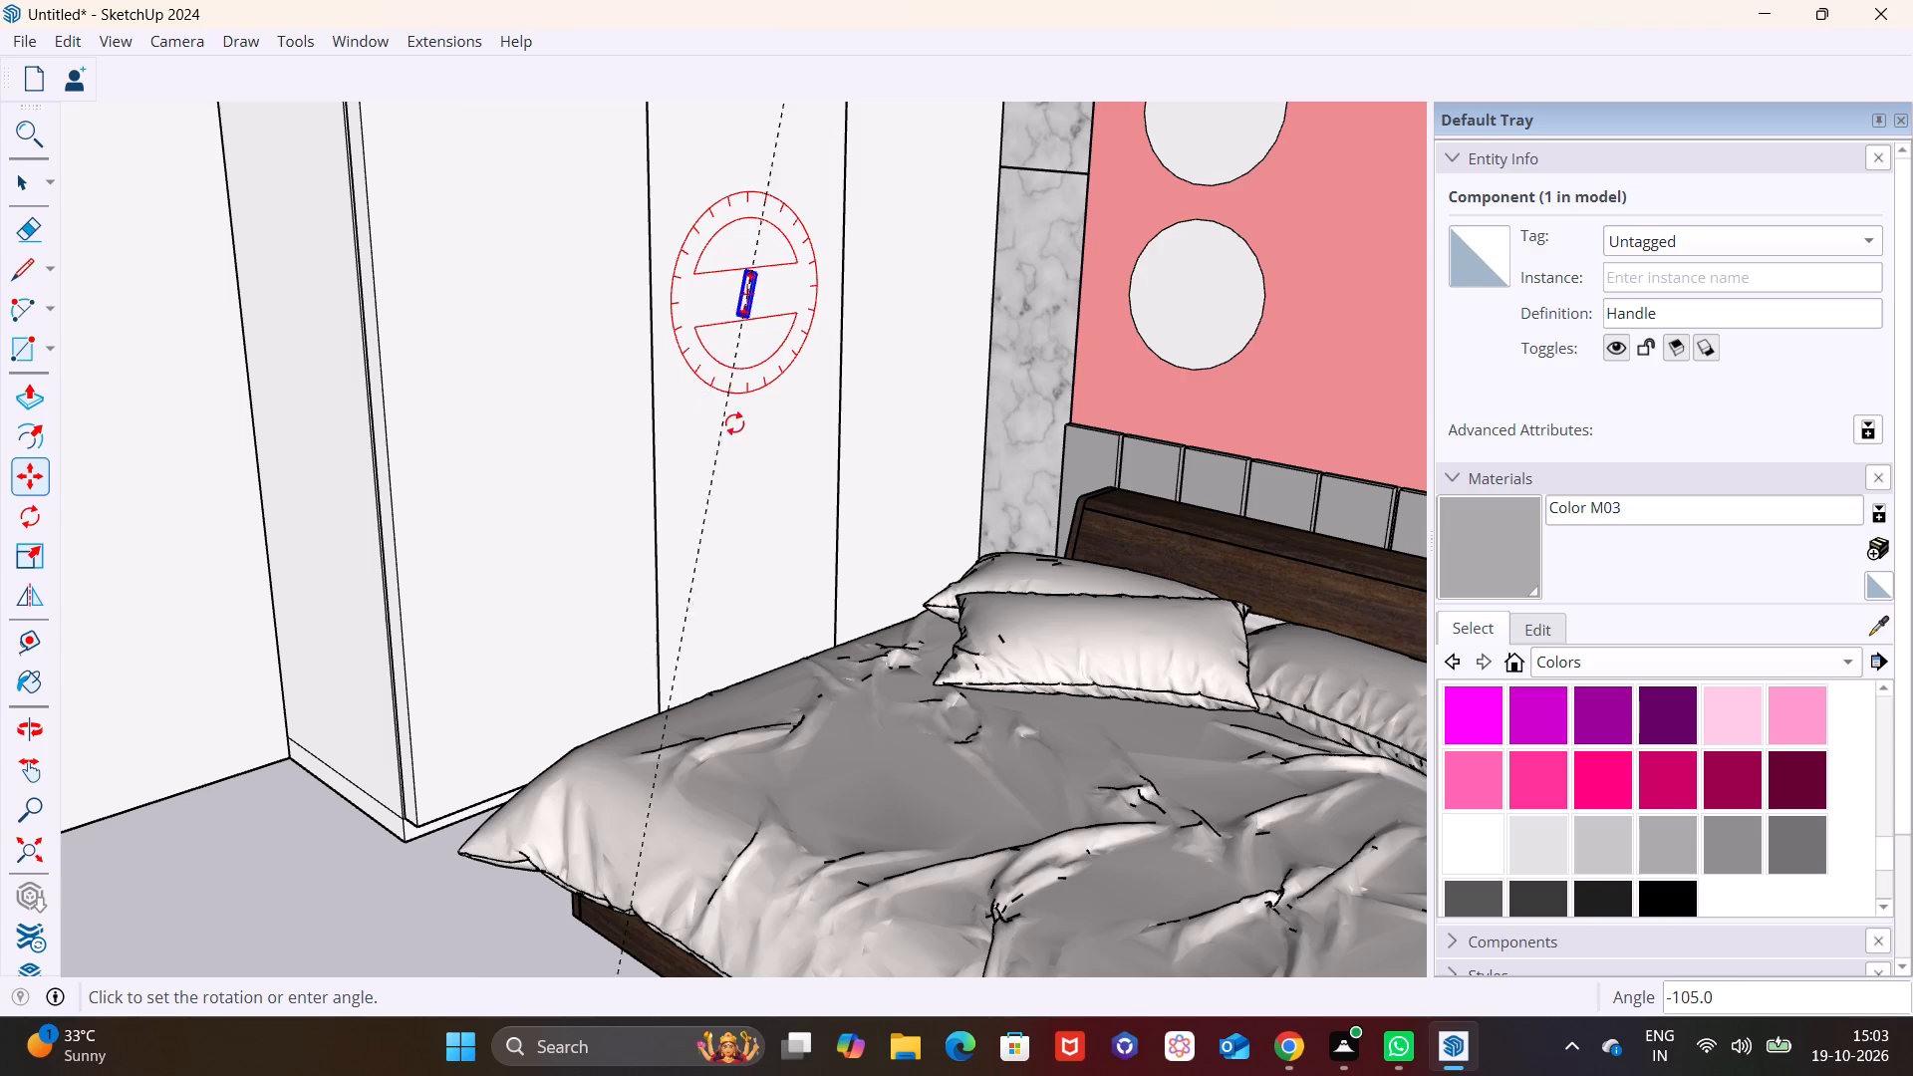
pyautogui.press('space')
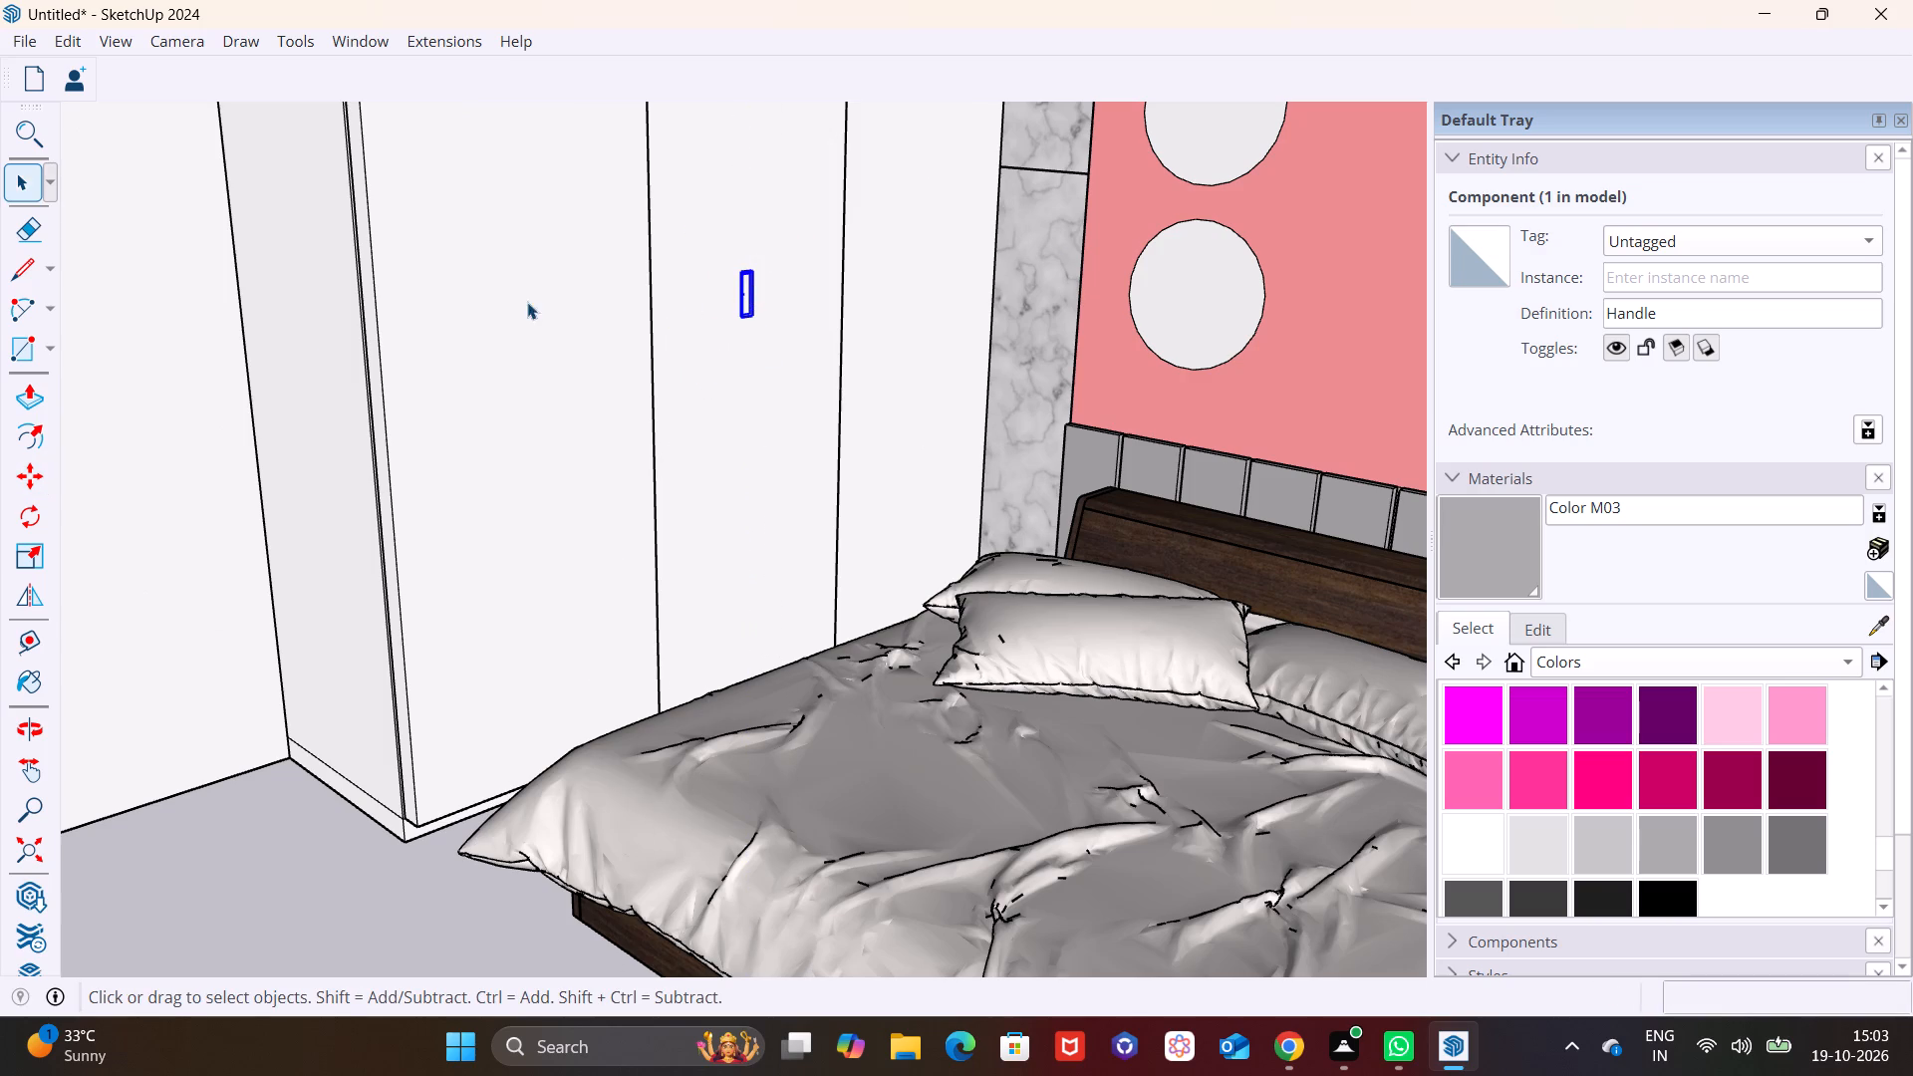
# Rotate the handle on the middle wardrobe door about 91° around the vertical axis through its top corner.
pyautogui.click(33, 524)
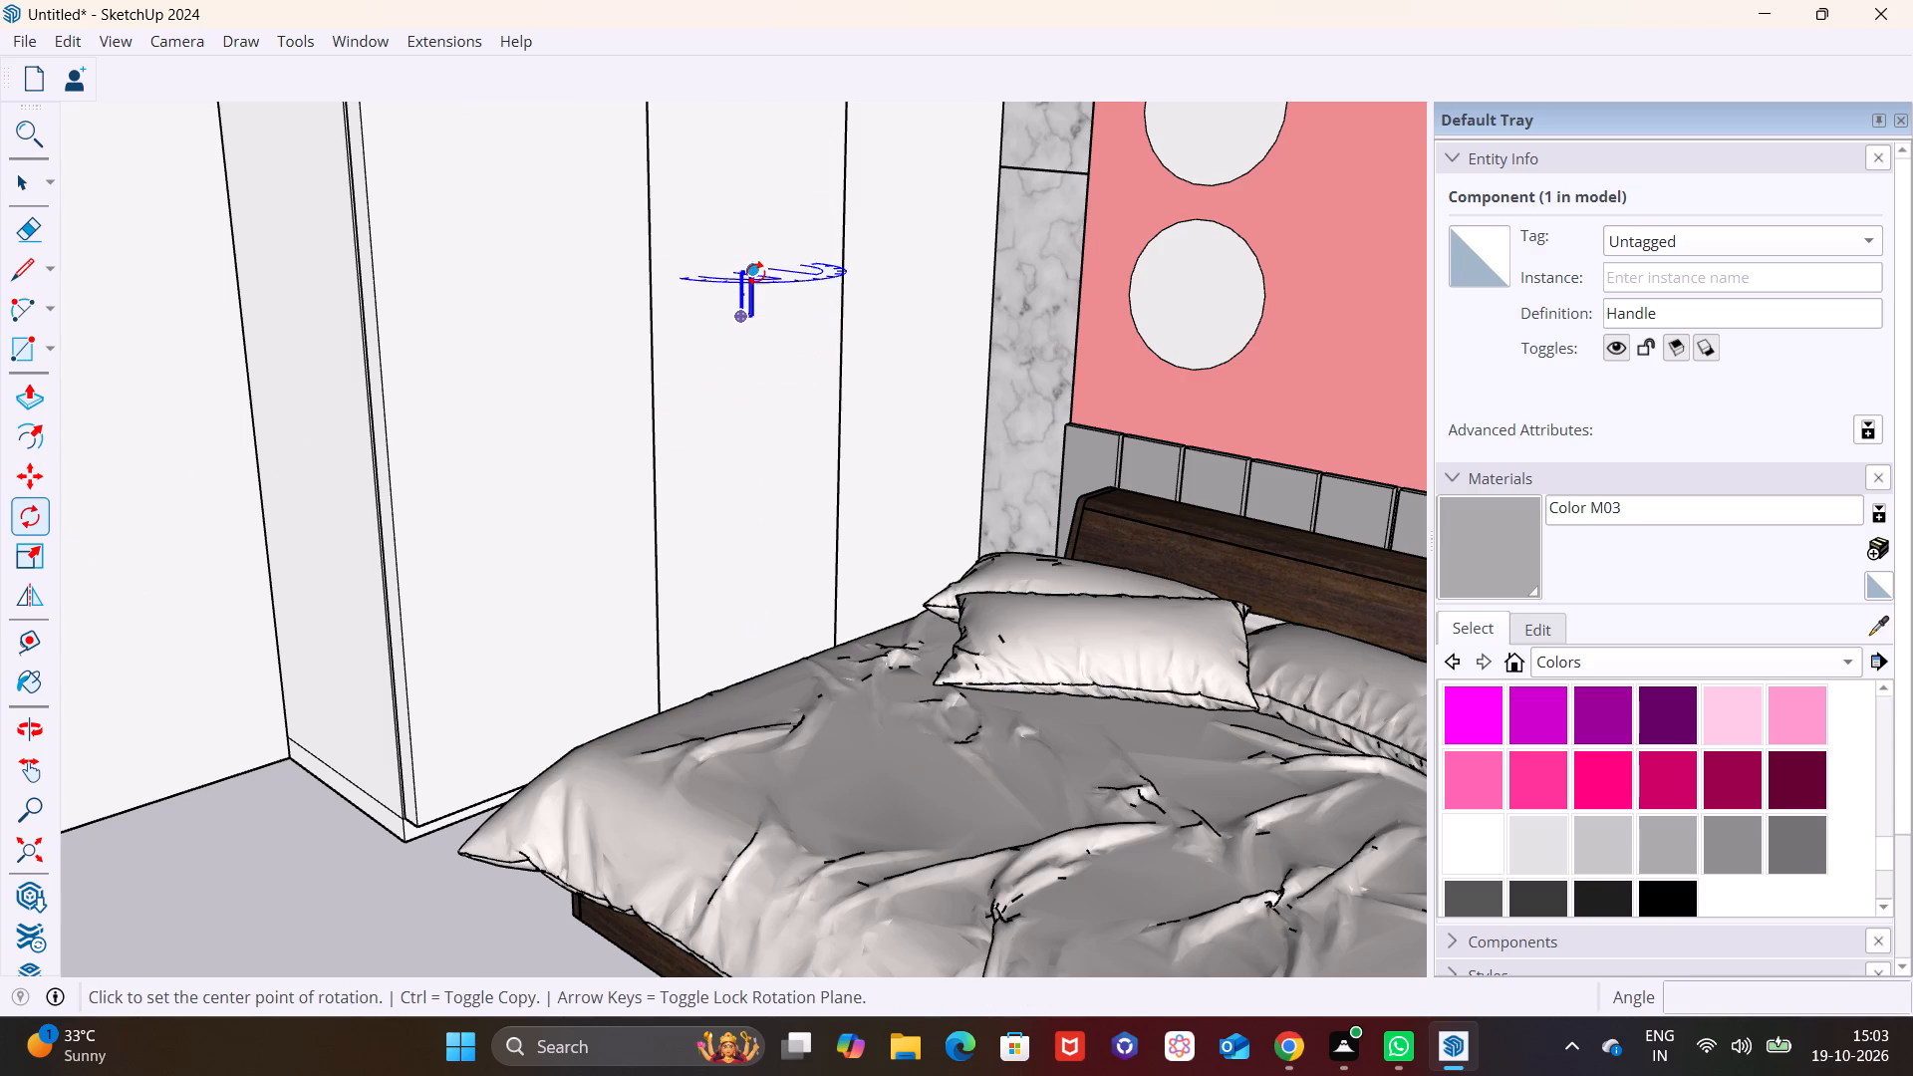
pyautogui.click(743, 265)
pyautogui.click(807, 295)
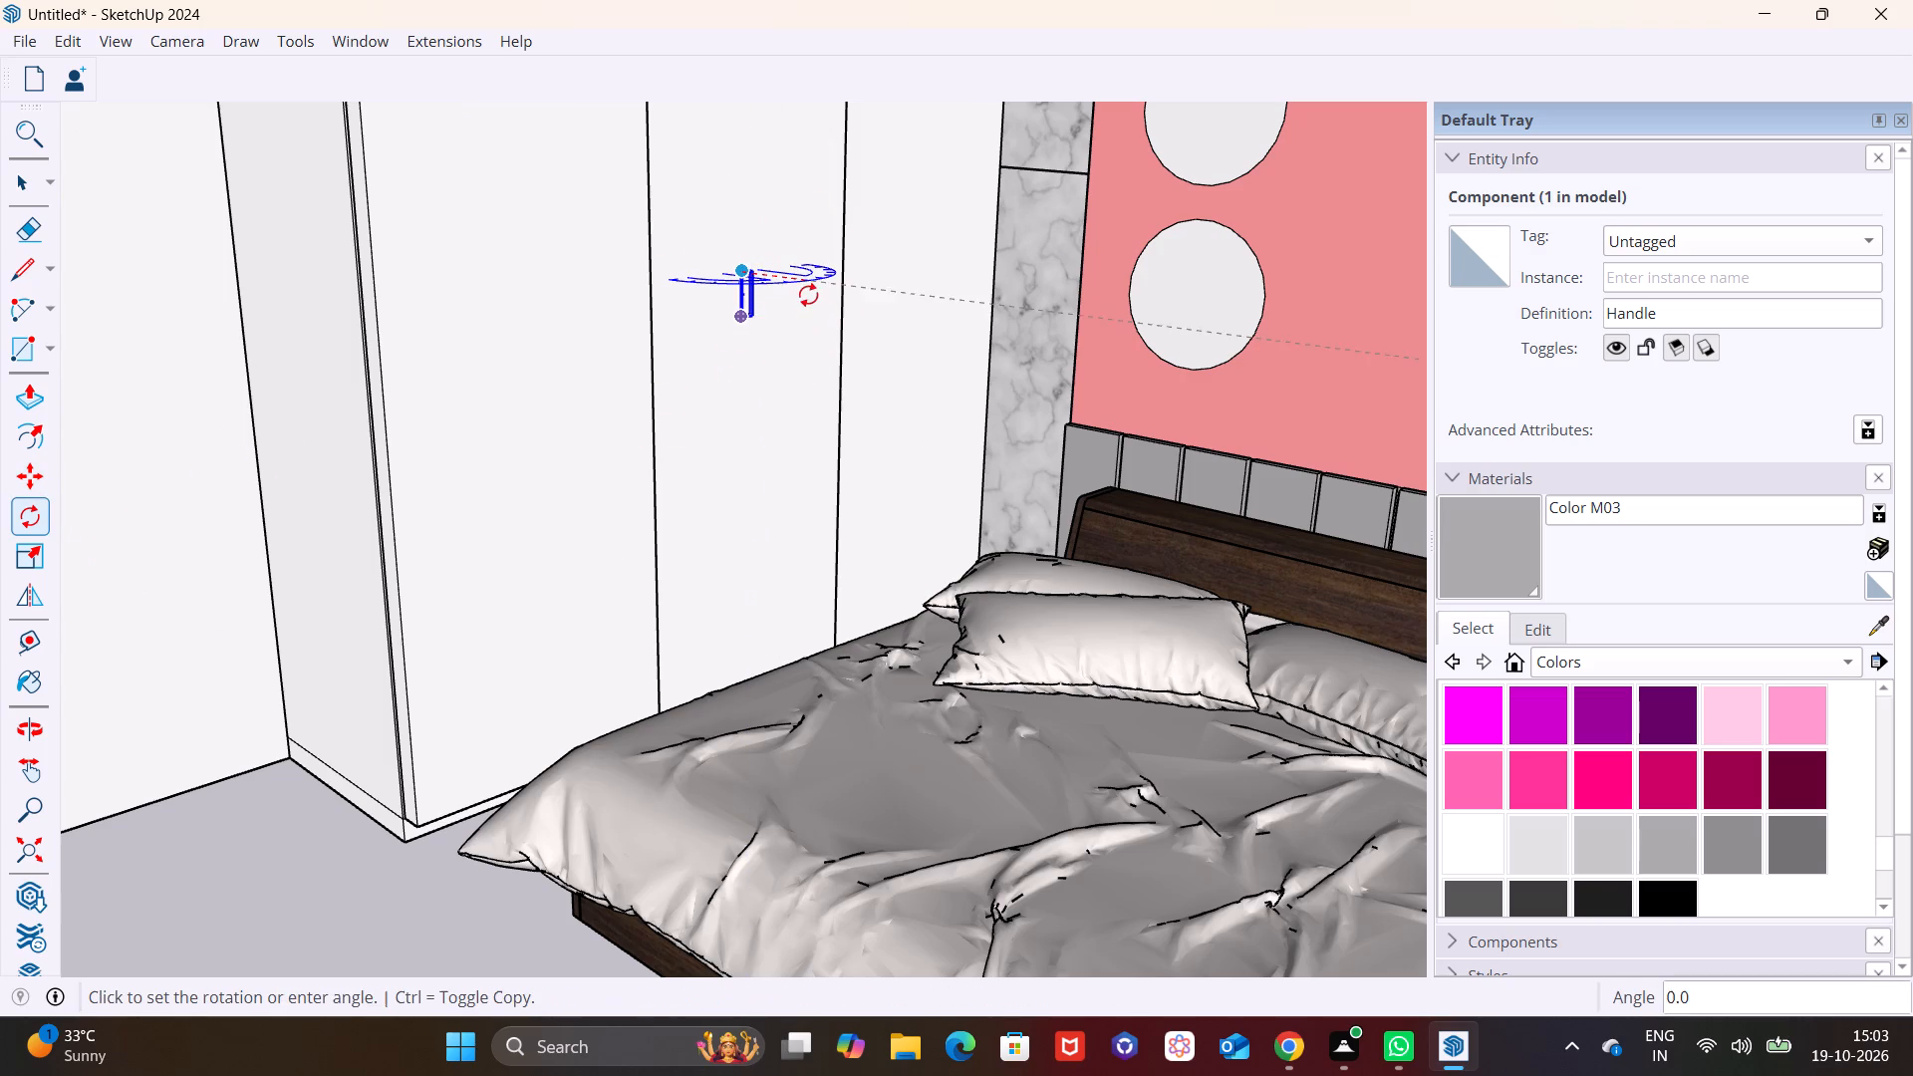
pyautogui.click(654, 308)
pyautogui.press('space')
pyautogui.click(425, 847)
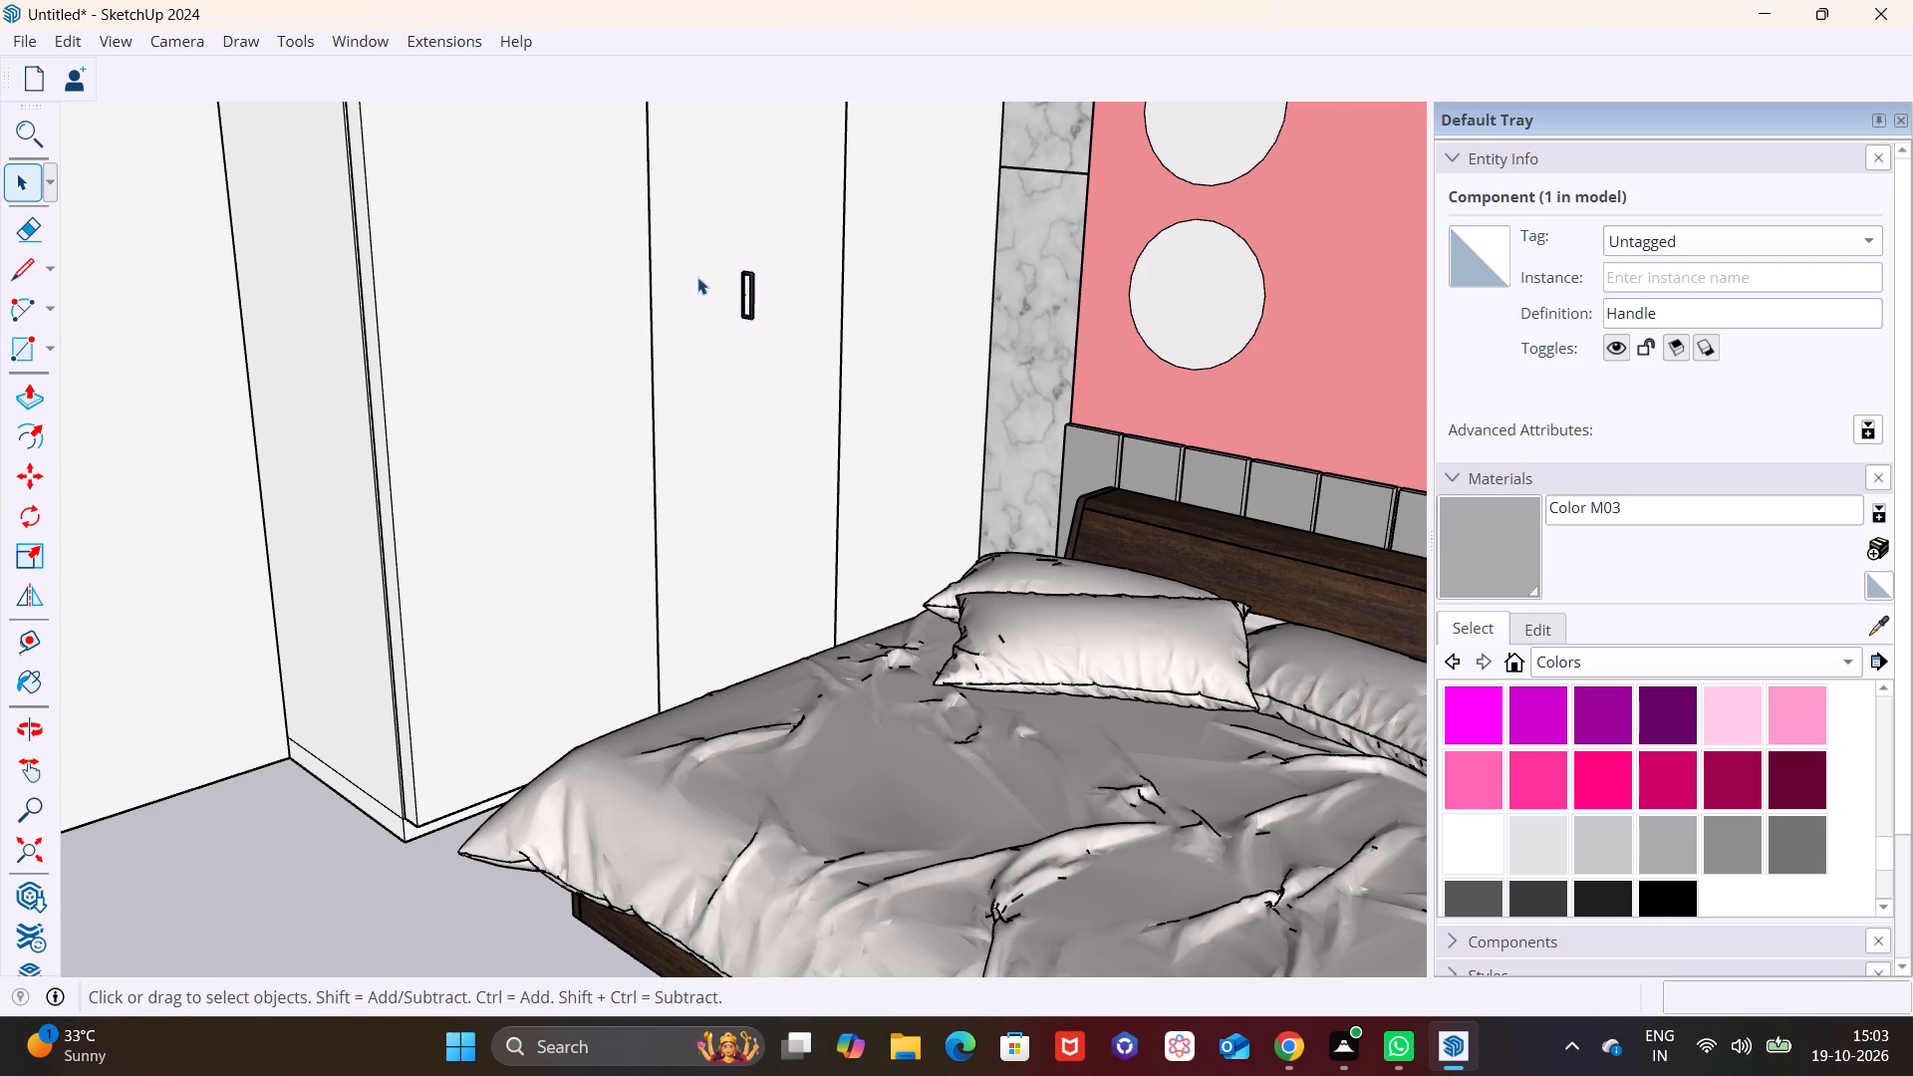
# Move the handle 11 11/16" along the green axis, towards the middle door's edge beside the wider wardrobe door.
pyautogui.scroll(14, 726, 283)
pyautogui.scroll(-10, 798, 306)
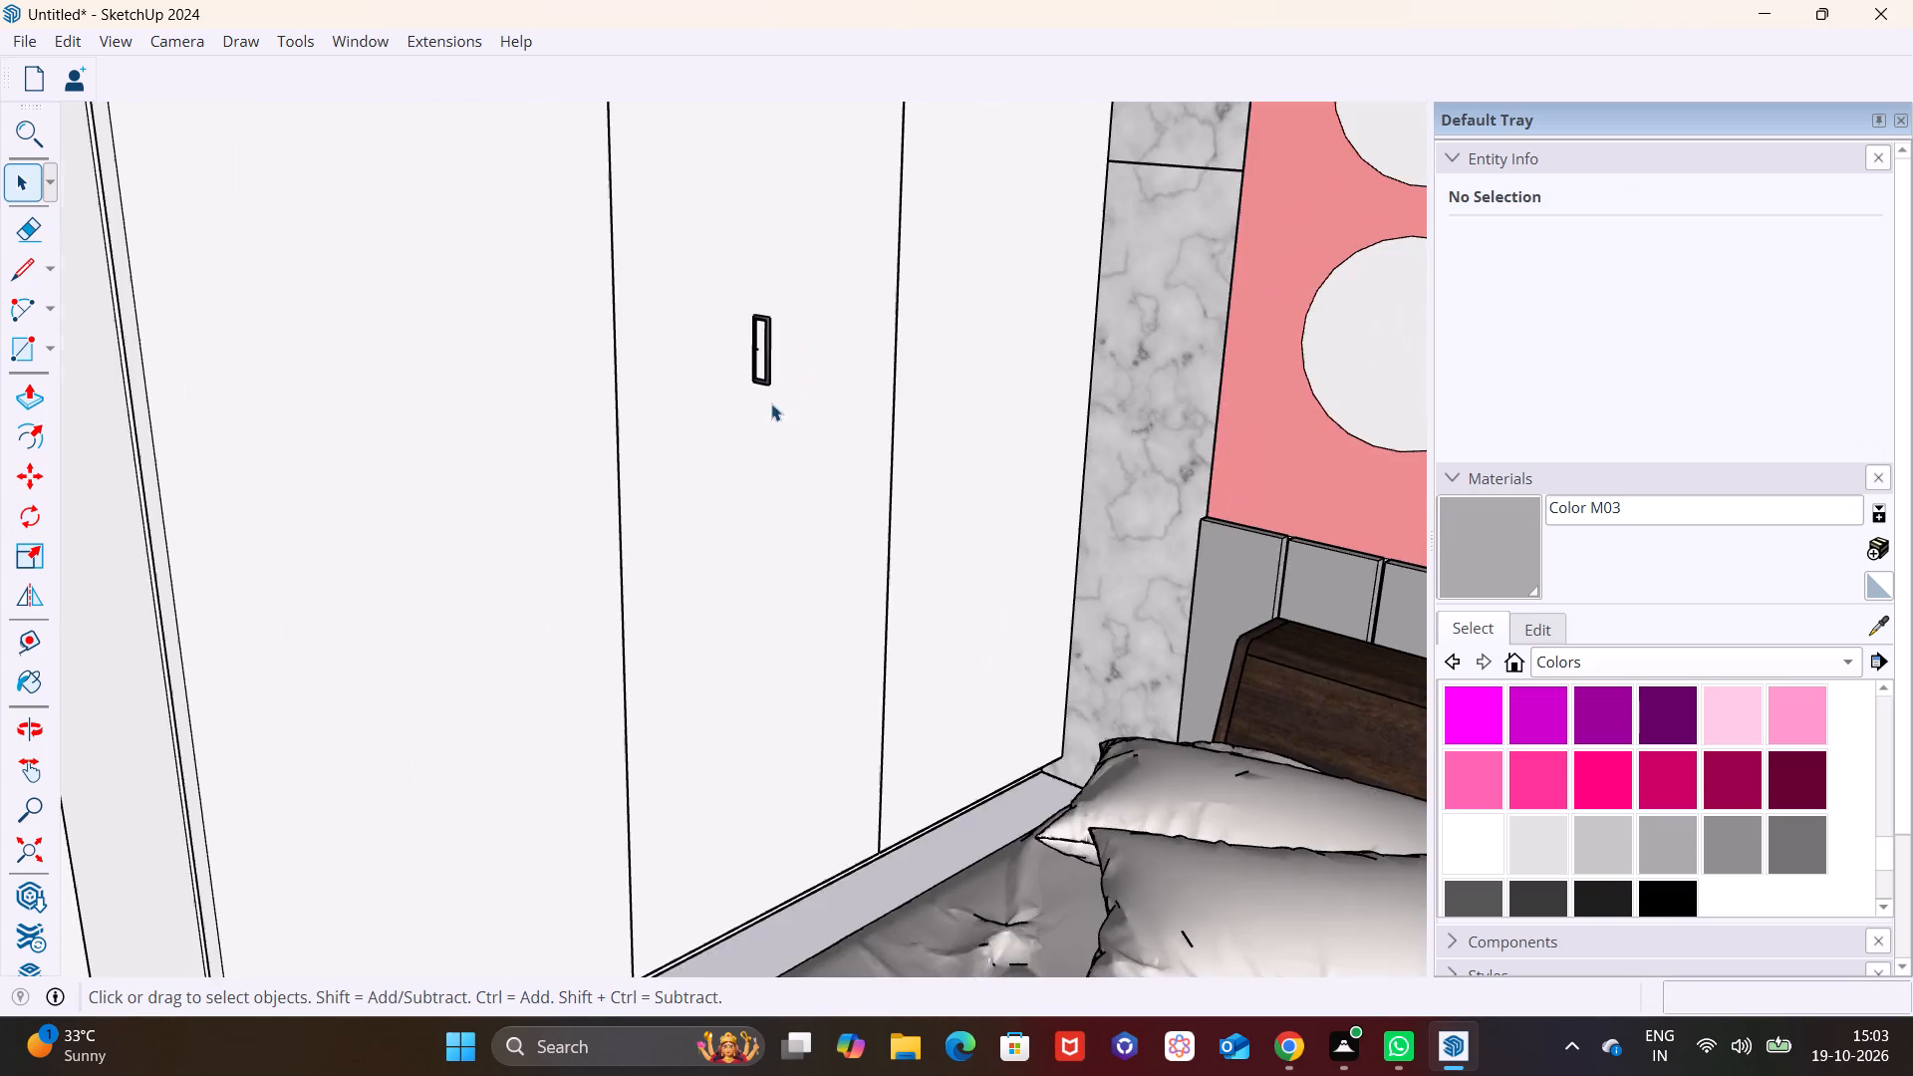
pyautogui.scroll(-5, 771, 403)
pyautogui.keyDown('shift'); pyautogui.moveTo(603, 380); pyautogui.dragTo(497, 565, button='middle'); pyautogui.keyUp('shift')
pyautogui.moveTo(546, 534); pyautogui.dragTo(385, 504, button='middle')
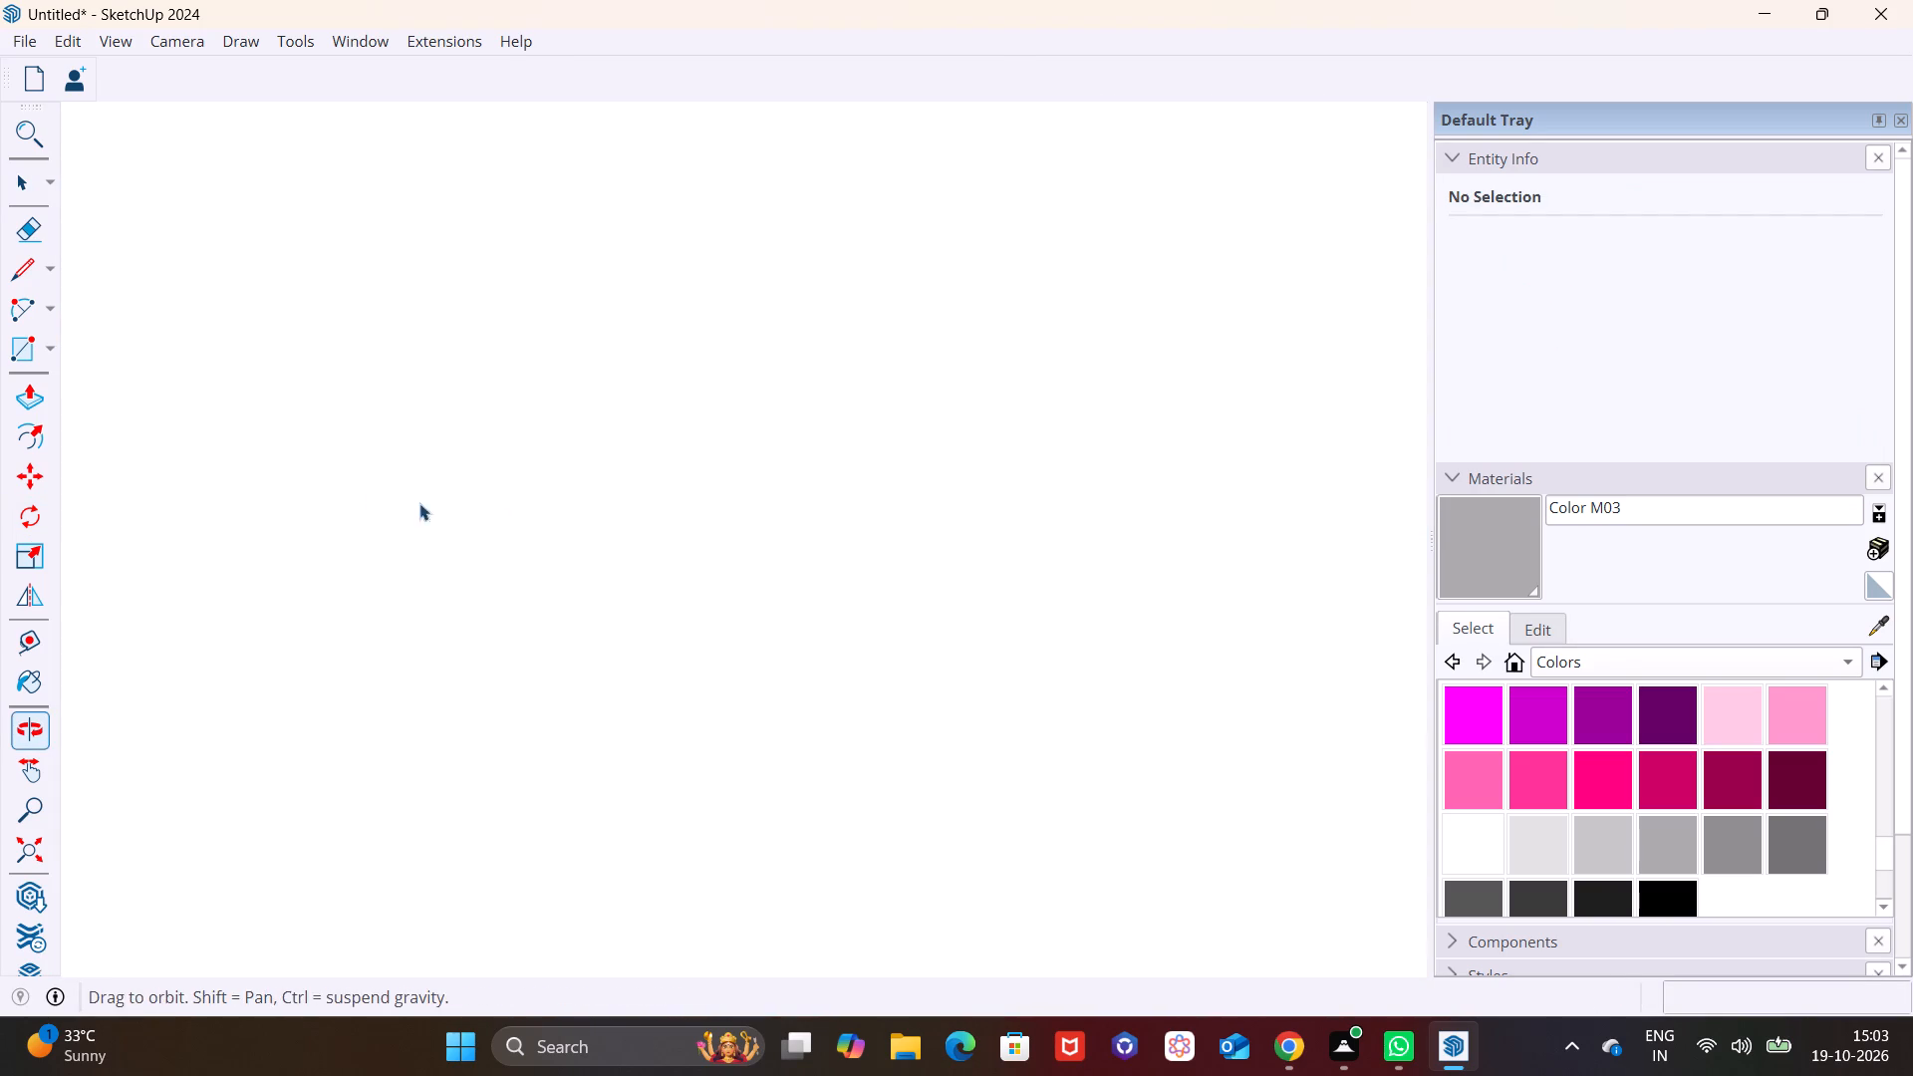
pyautogui.moveTo(511, 510); pyautogui.dragTo(675, 528, button='middle')
pyautogui.scroll(-18, 424, 450)
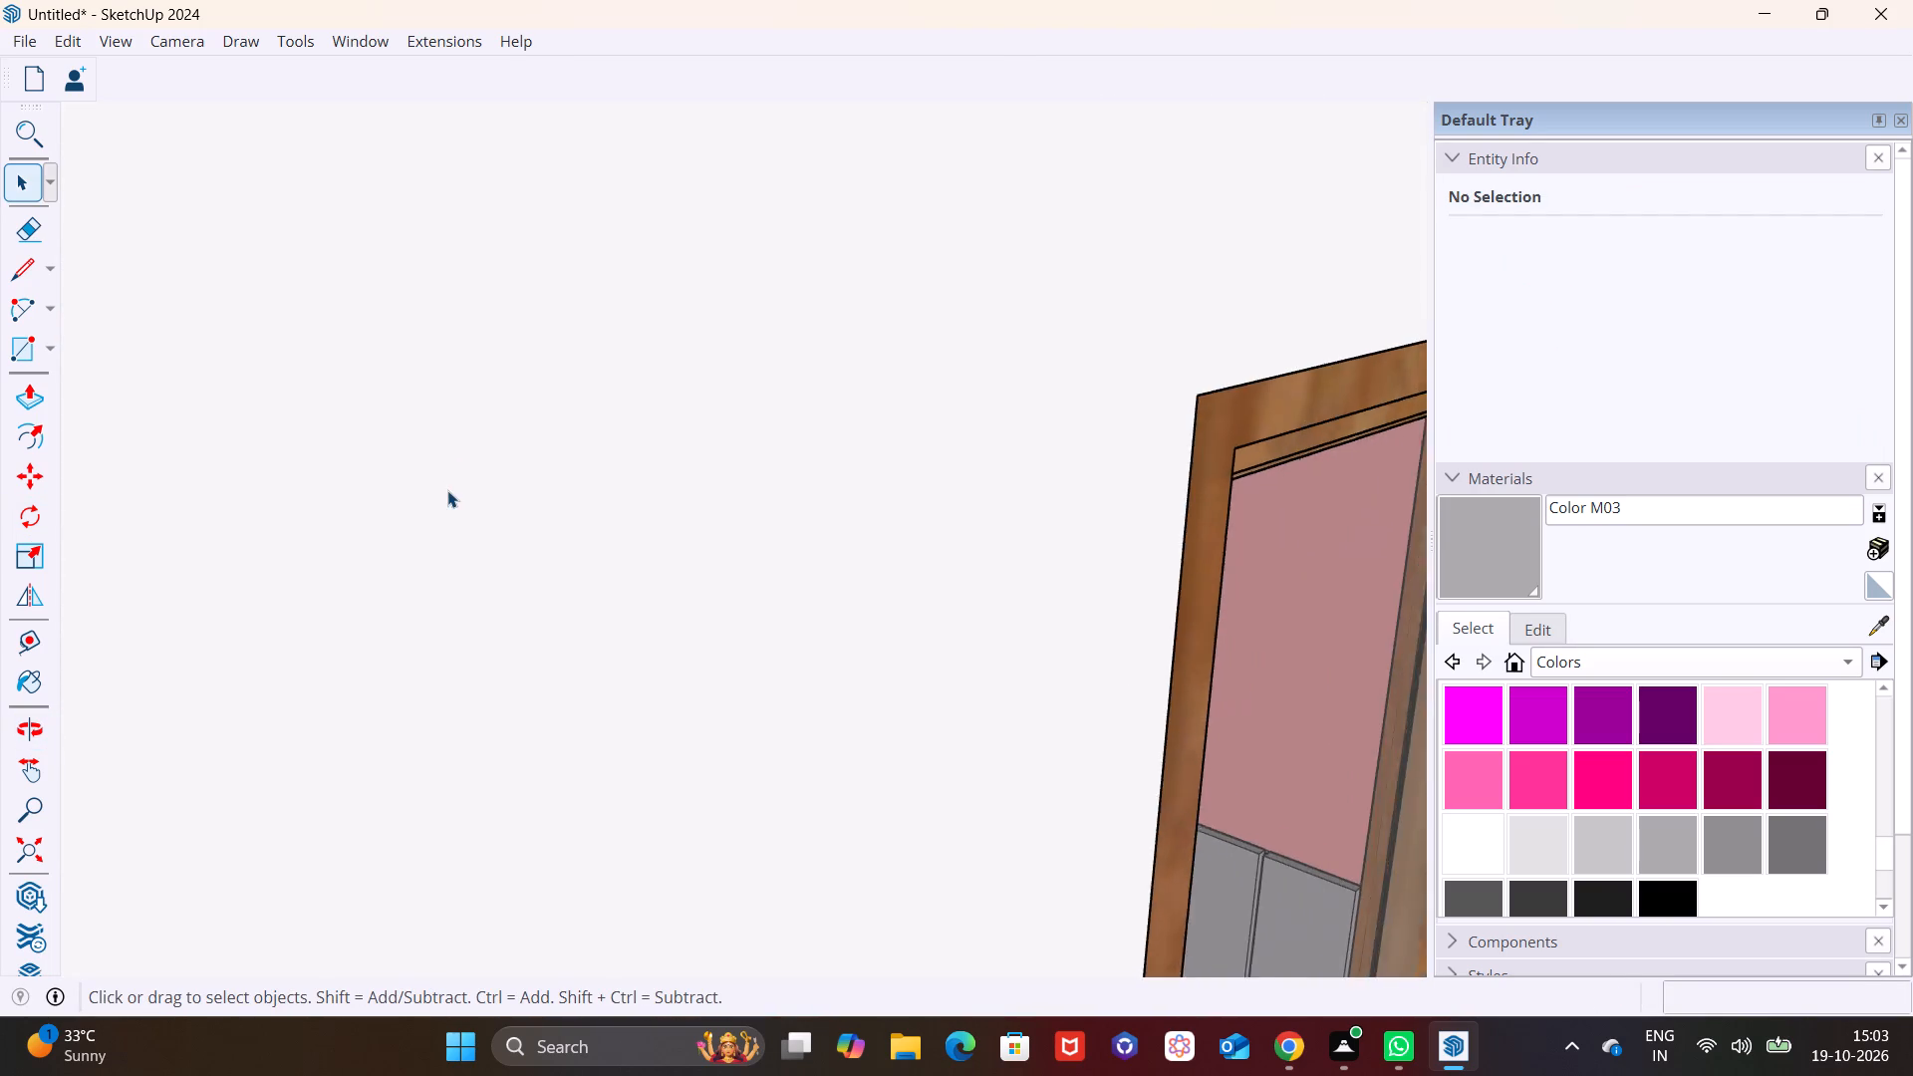
pyautogui.scroll(-20, 447, 490)
pyautogui.scroll(-4, 447, 490)
pyautogui.keyDown('shift'); pyautogui.moveTo(560, 632); pyautogui.dragTo(885, 586, button='middle'); pyautogui.keyUp('shift')
pyautogui.scroll(2, 639, 535)
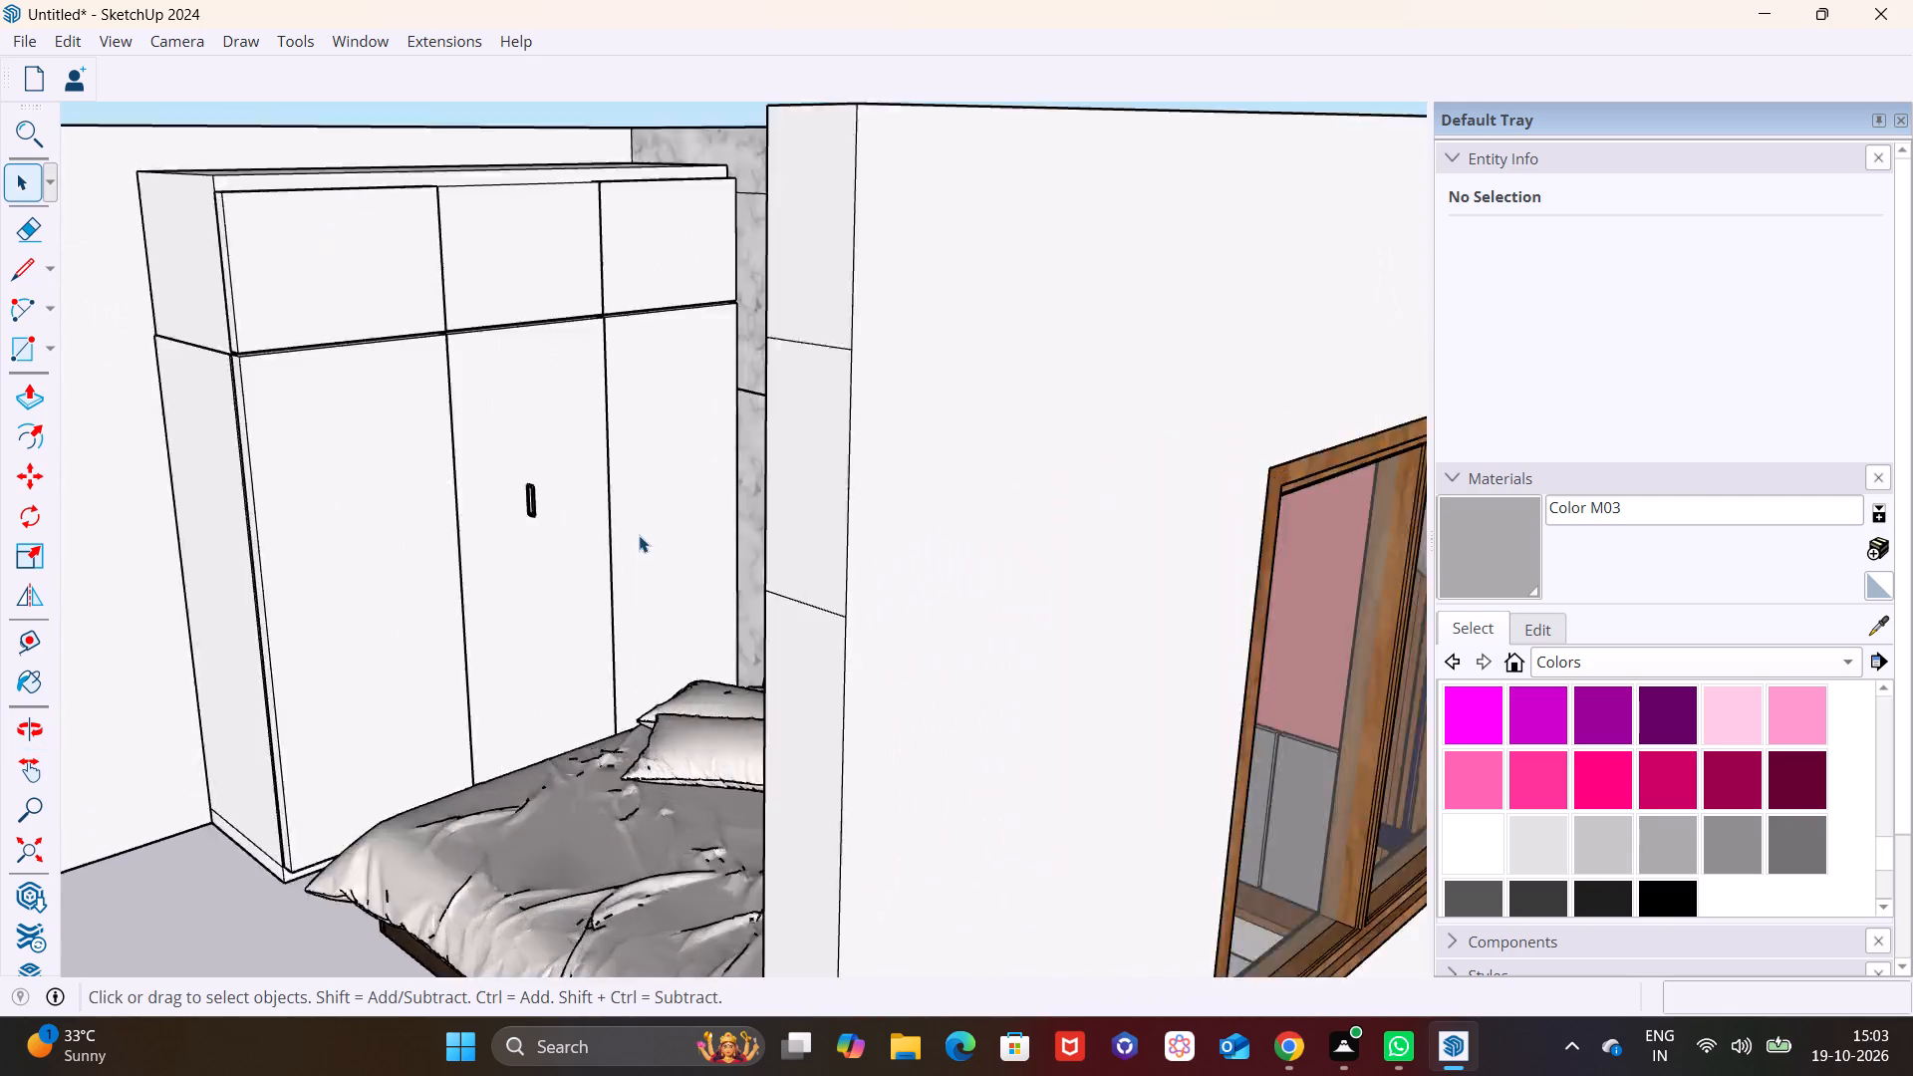
pyautogui.scroll(7, 639, 535)
pyautogui.keyDown('shift'); pyautogui.moveTo(513, 512); pyautogui.dragTo(796, 482, button='middle'); pyautogui.keyUp('shift')
pyautogui.moveTo(720, 485); pyautogui.dragTo(674, 540, button='middle')
pyautogui.scroll(2, 712, 537)
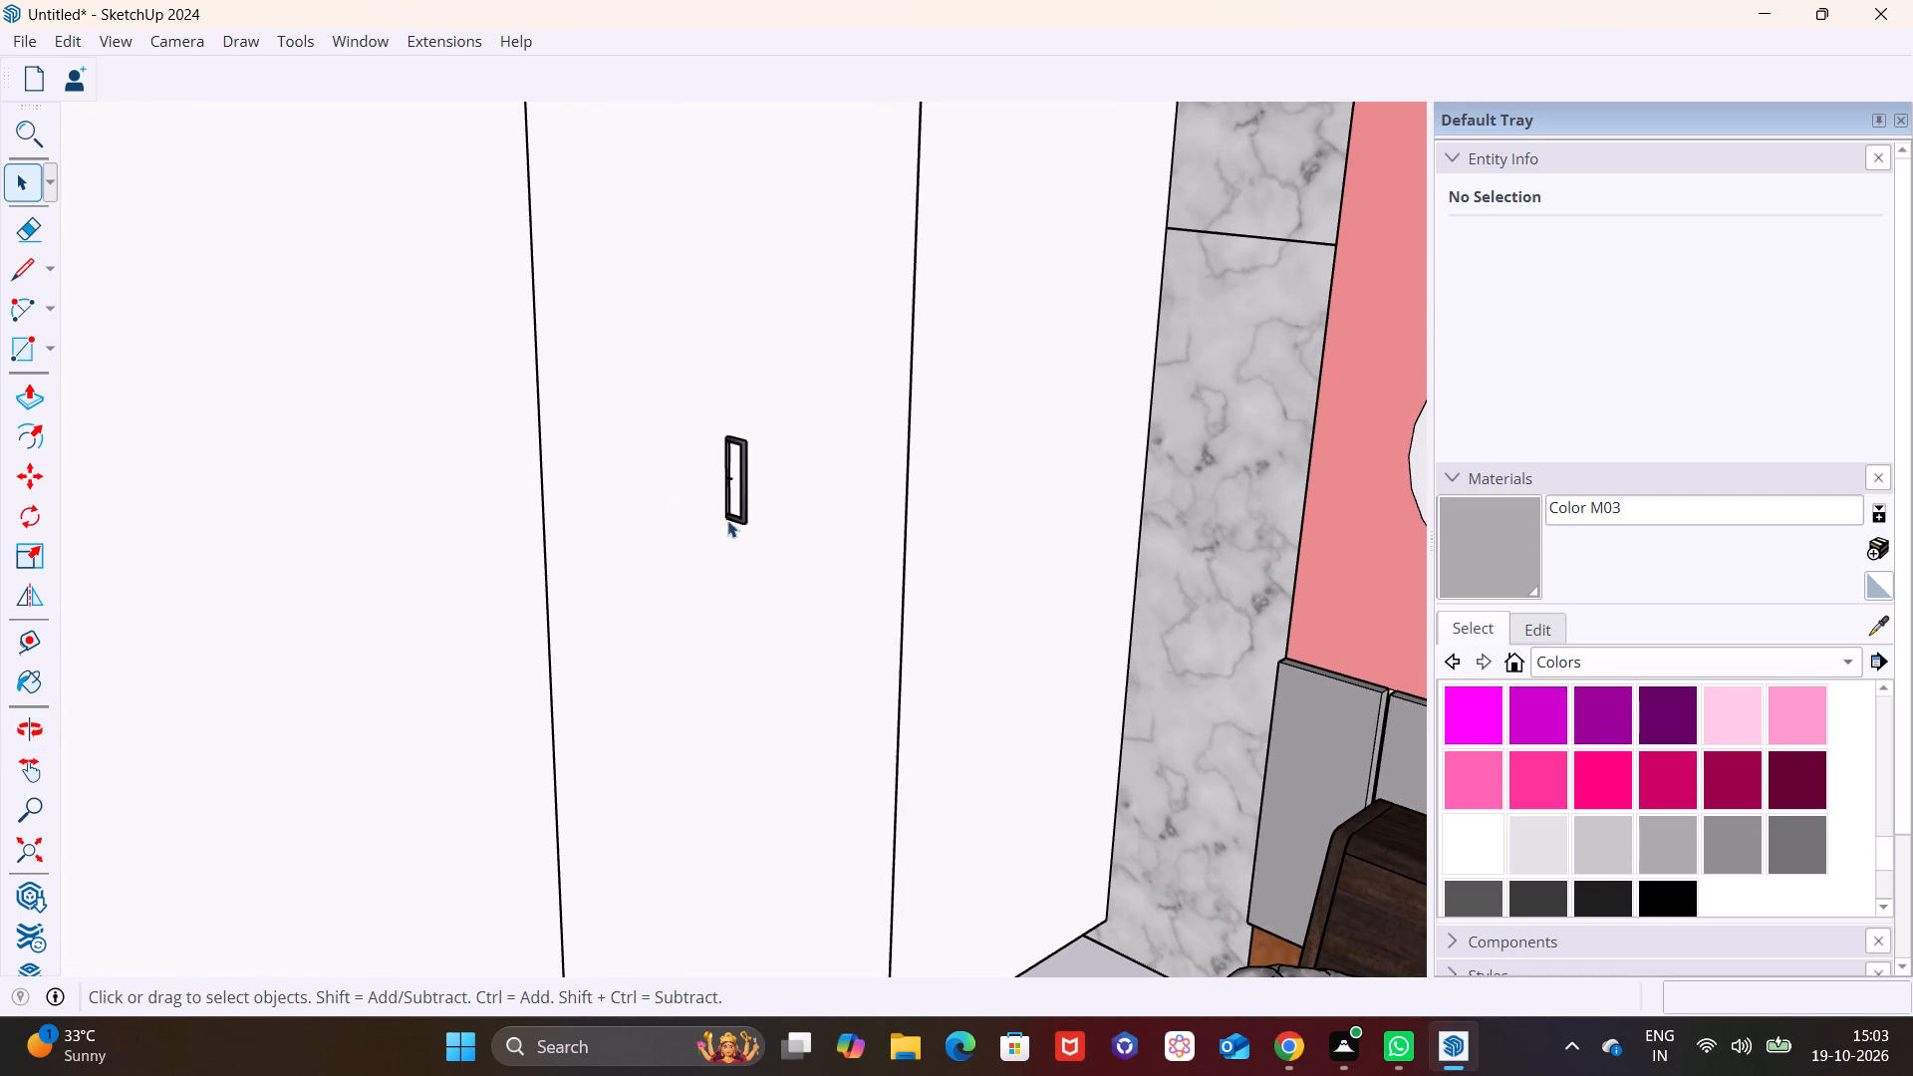
pyautogui.click(739, 514)
pyautogui.press('m')
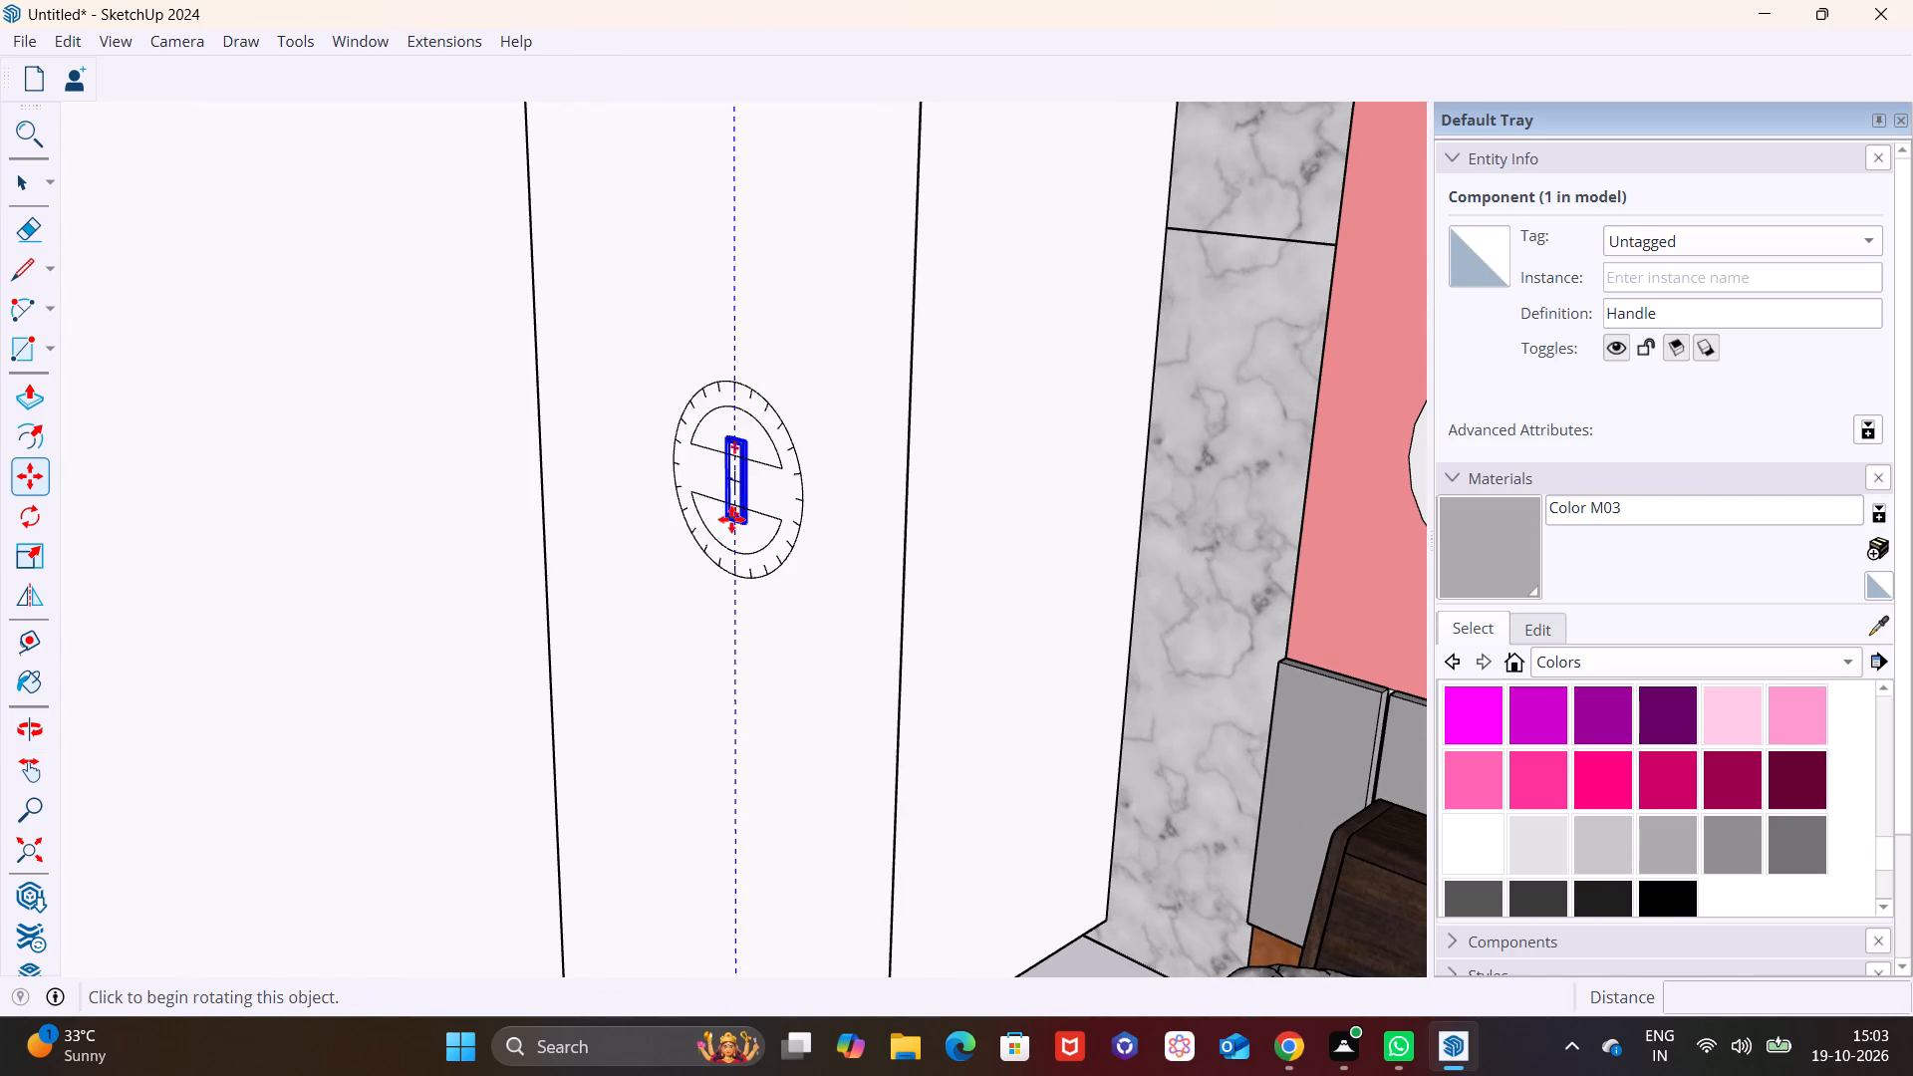
pyautogui.click(727, 518)
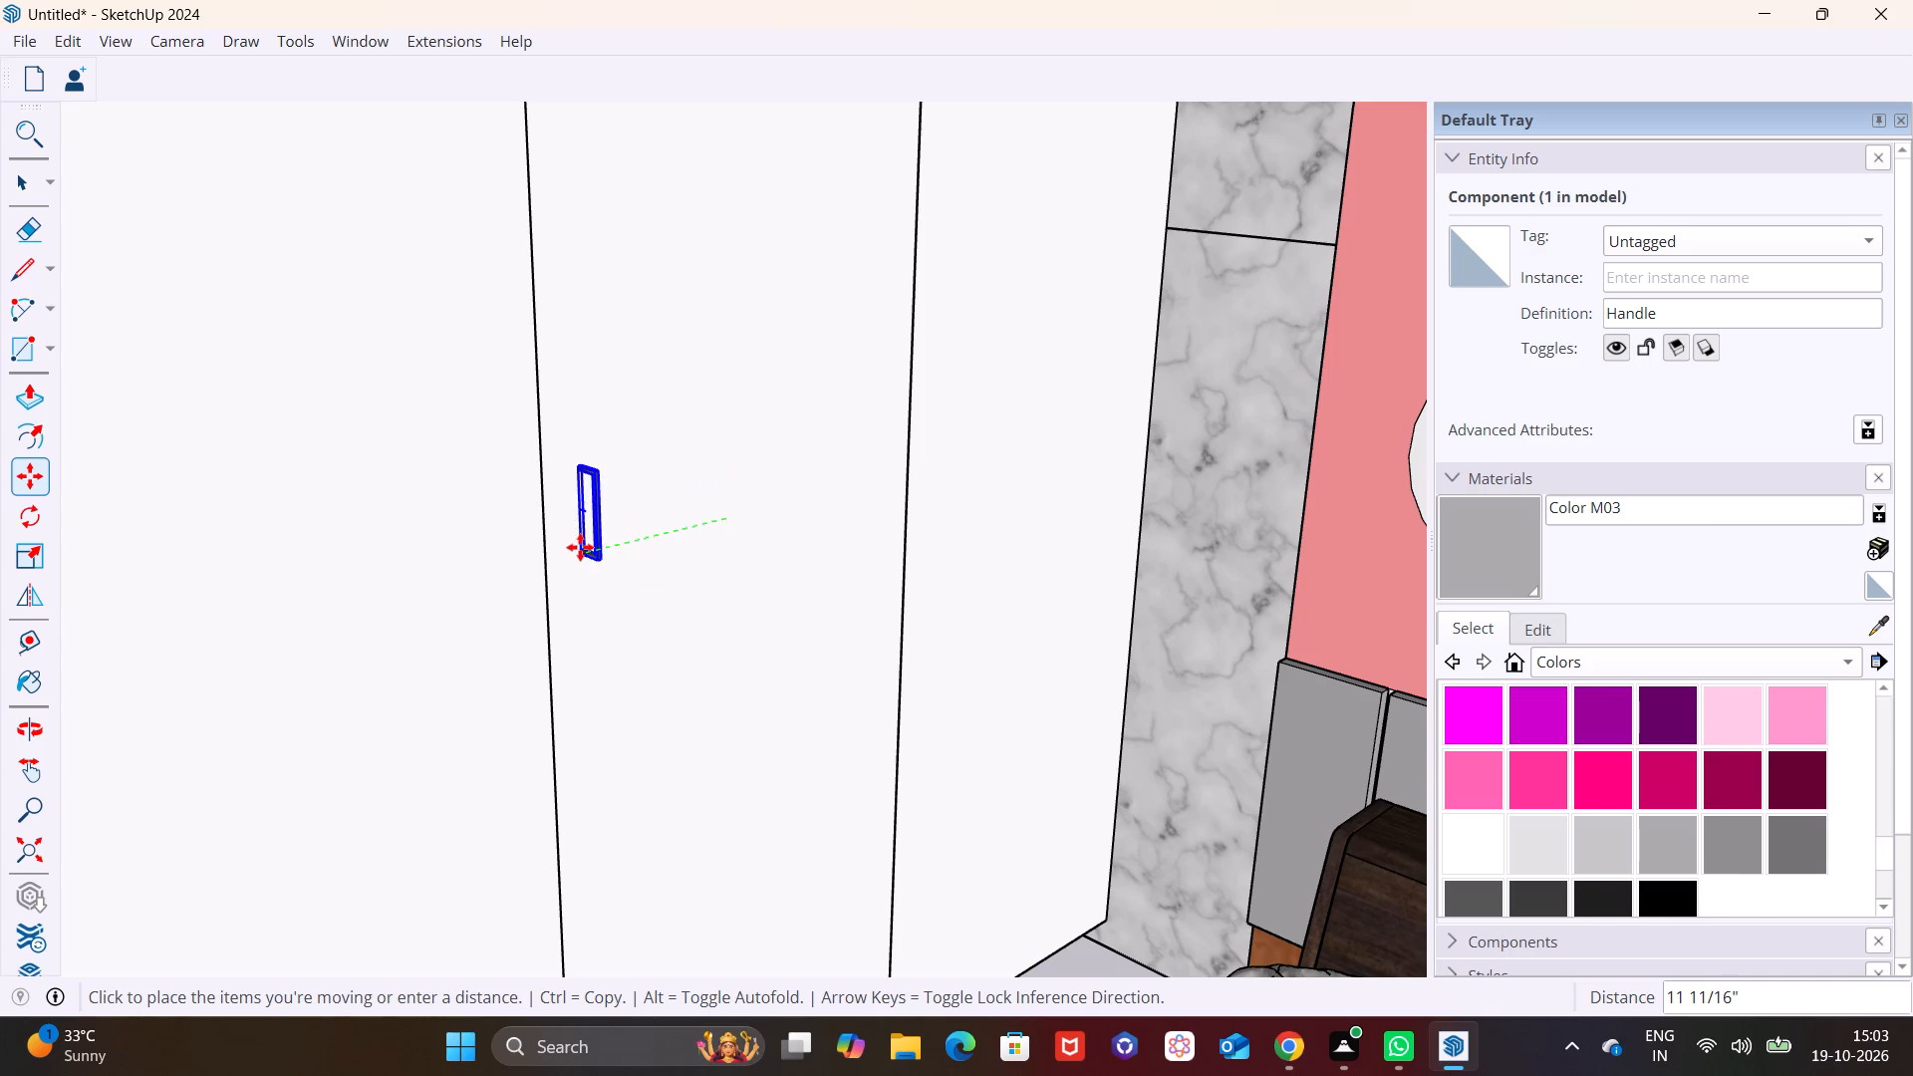
pyautogui.click(580, 547)
# Copy the middle door's handle across the gap onto the neighbouring wider door, forming a facing pair.
pyautogui.click(581, 547)
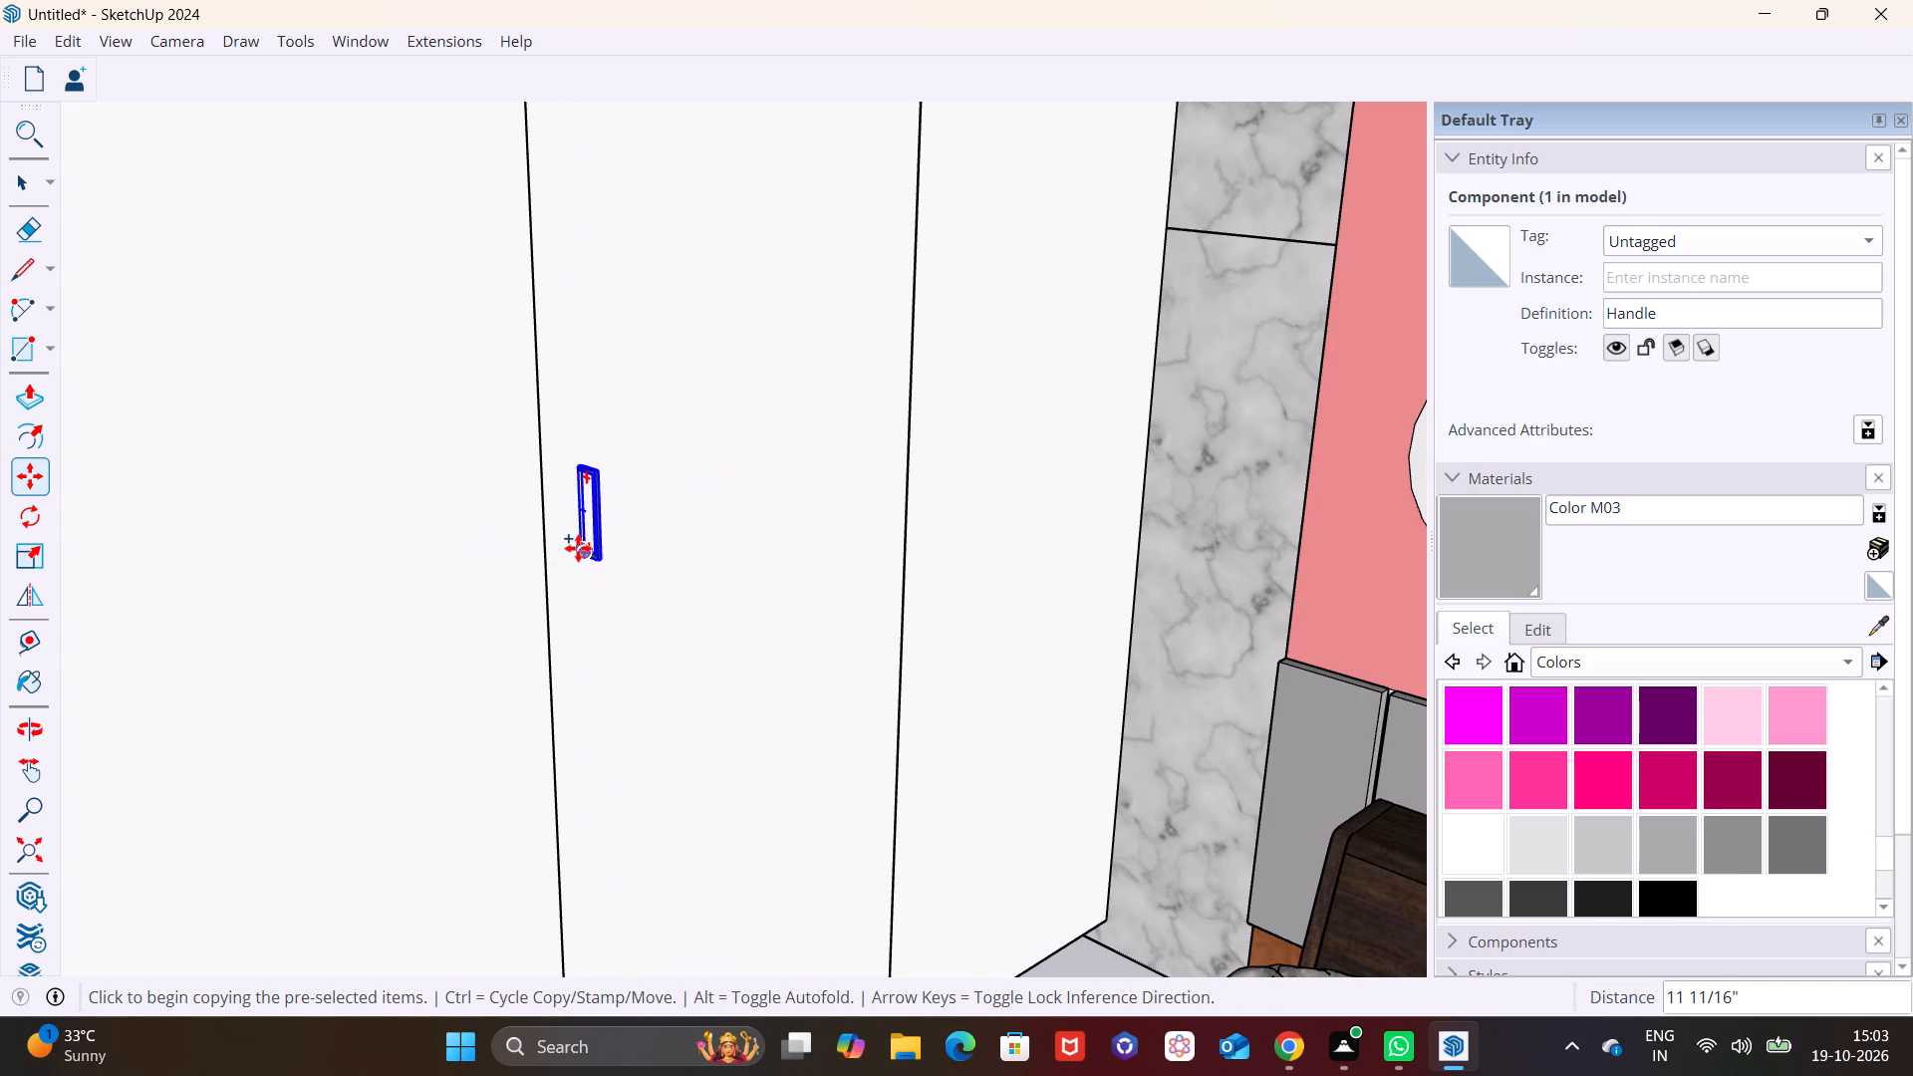
pyautogui.click(578, 548)
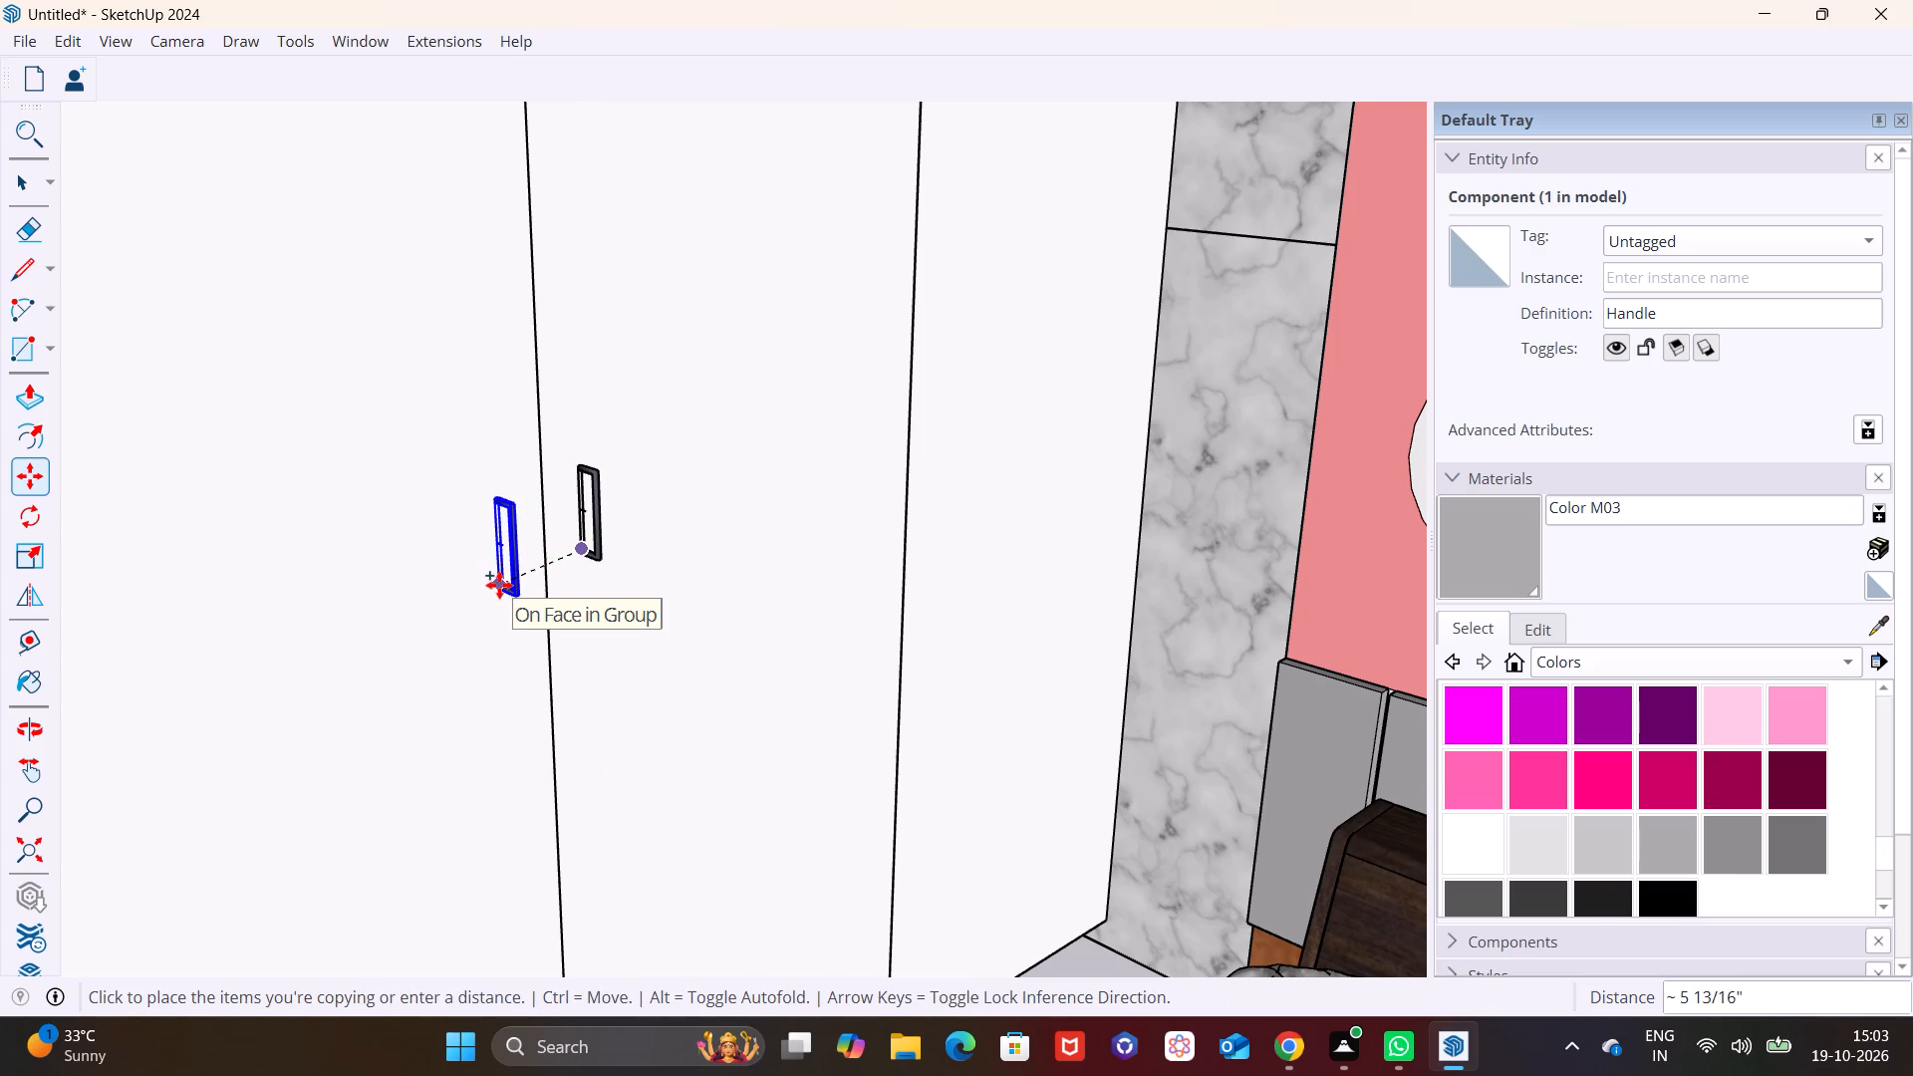
pyautogui.click(498, 584)
pyautogui.click(507, 567)
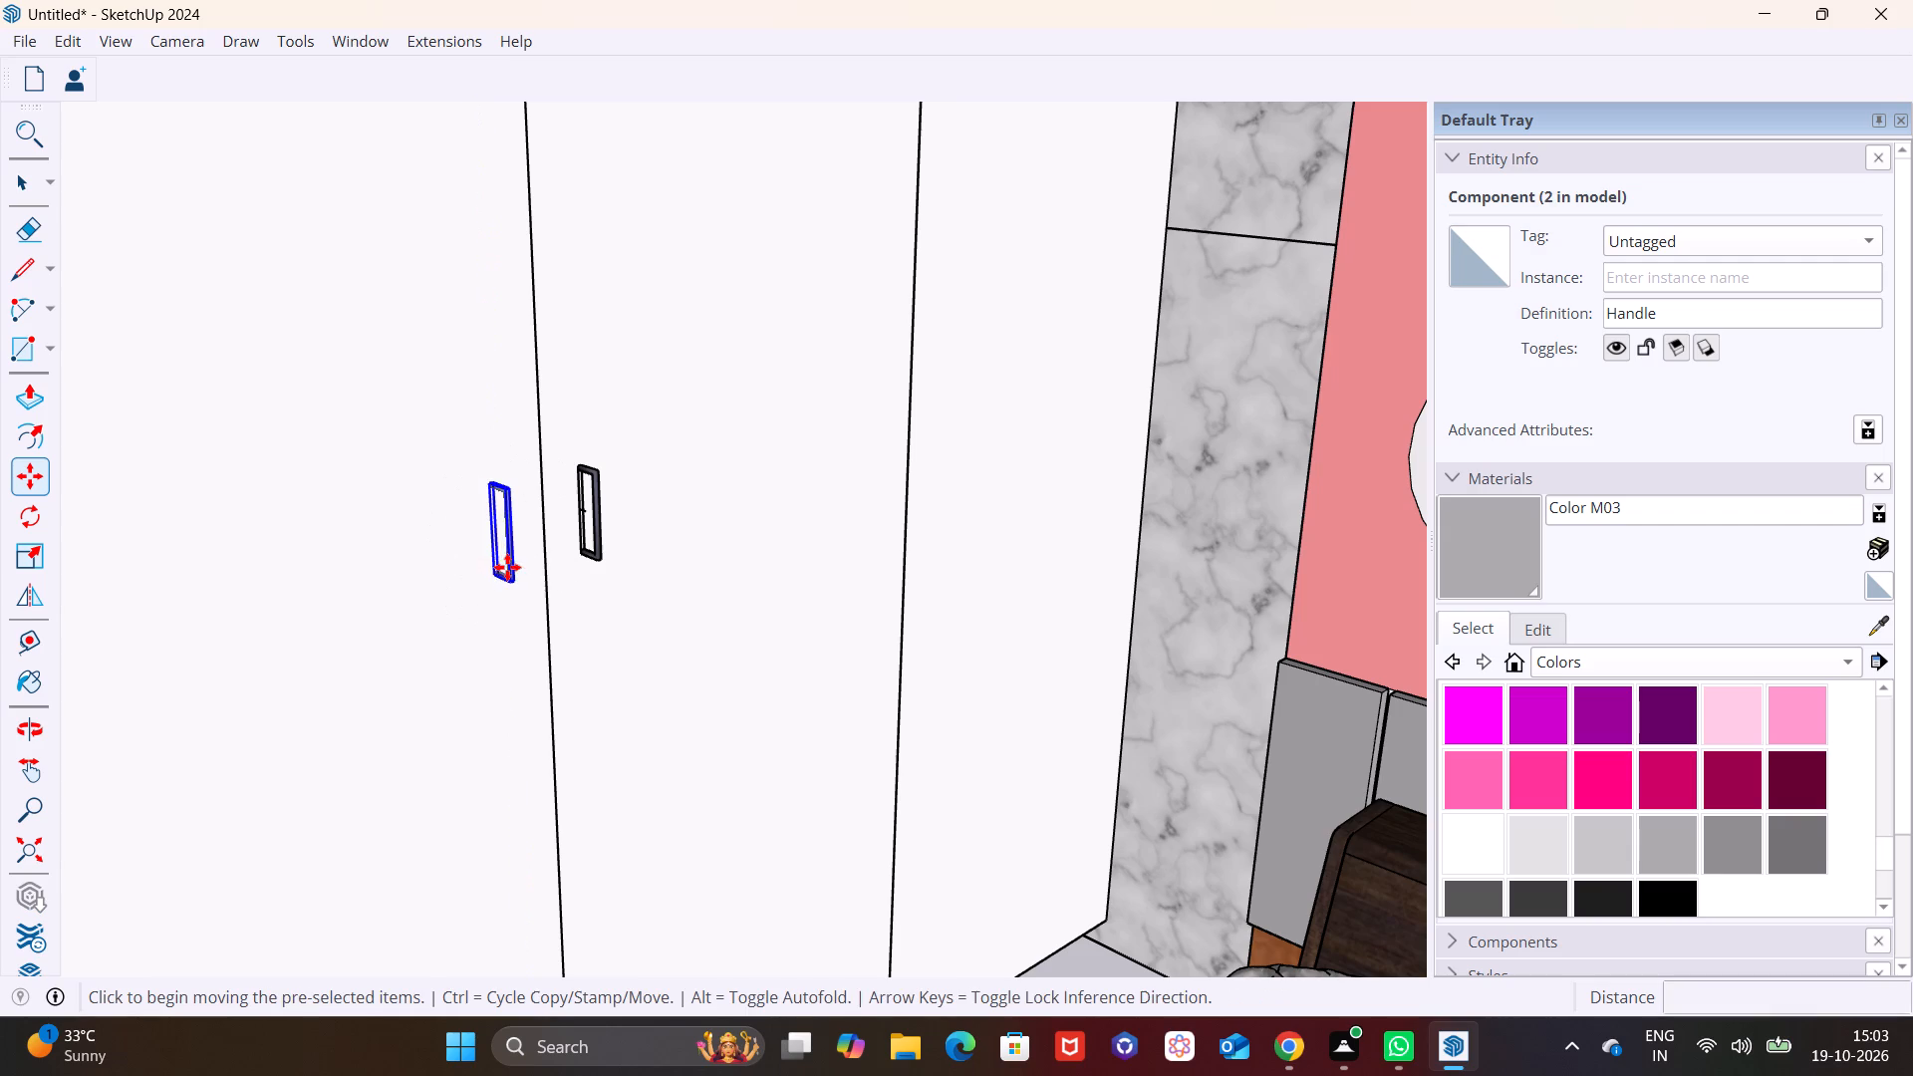
pyautogui.press('space')
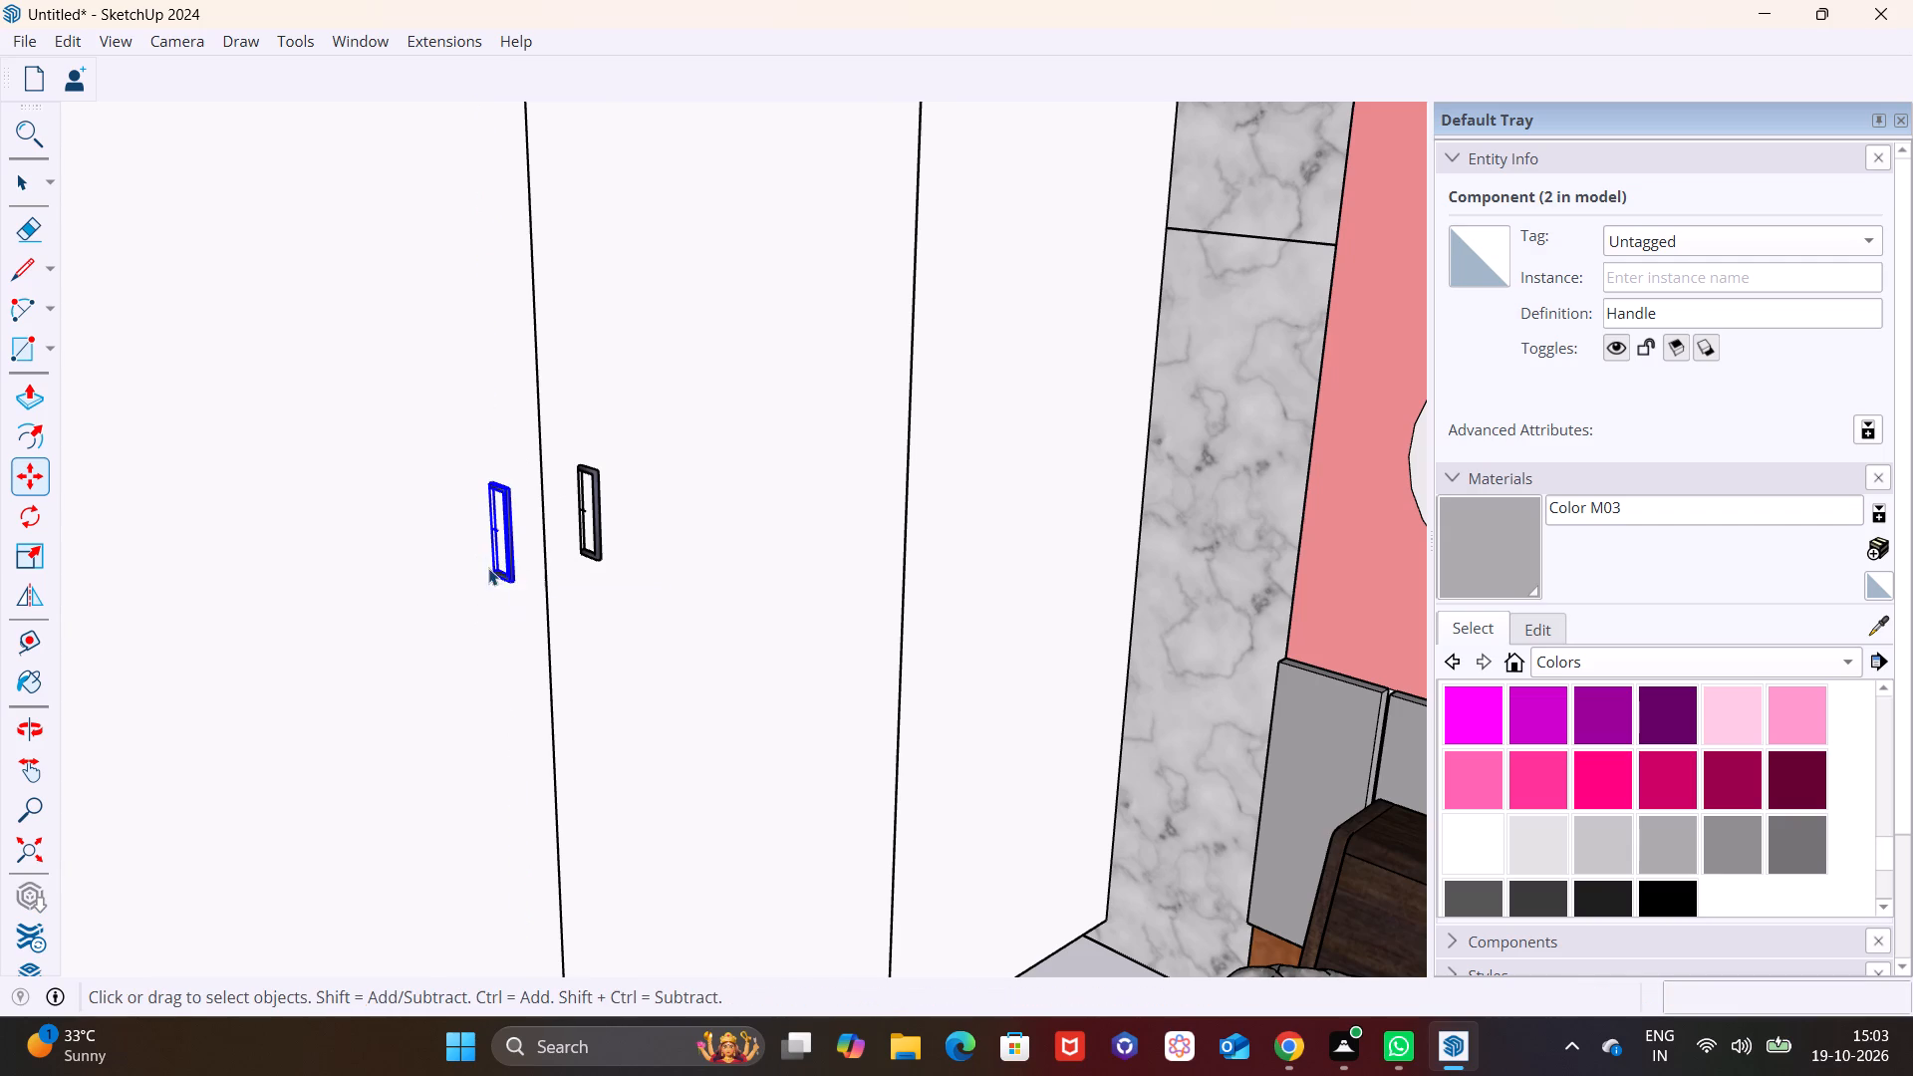
# Copy the wider door's handle about 3' along the green axis onto the door nearest the marble wall, beside its inner edge.
pyautogui.click(496, 568)
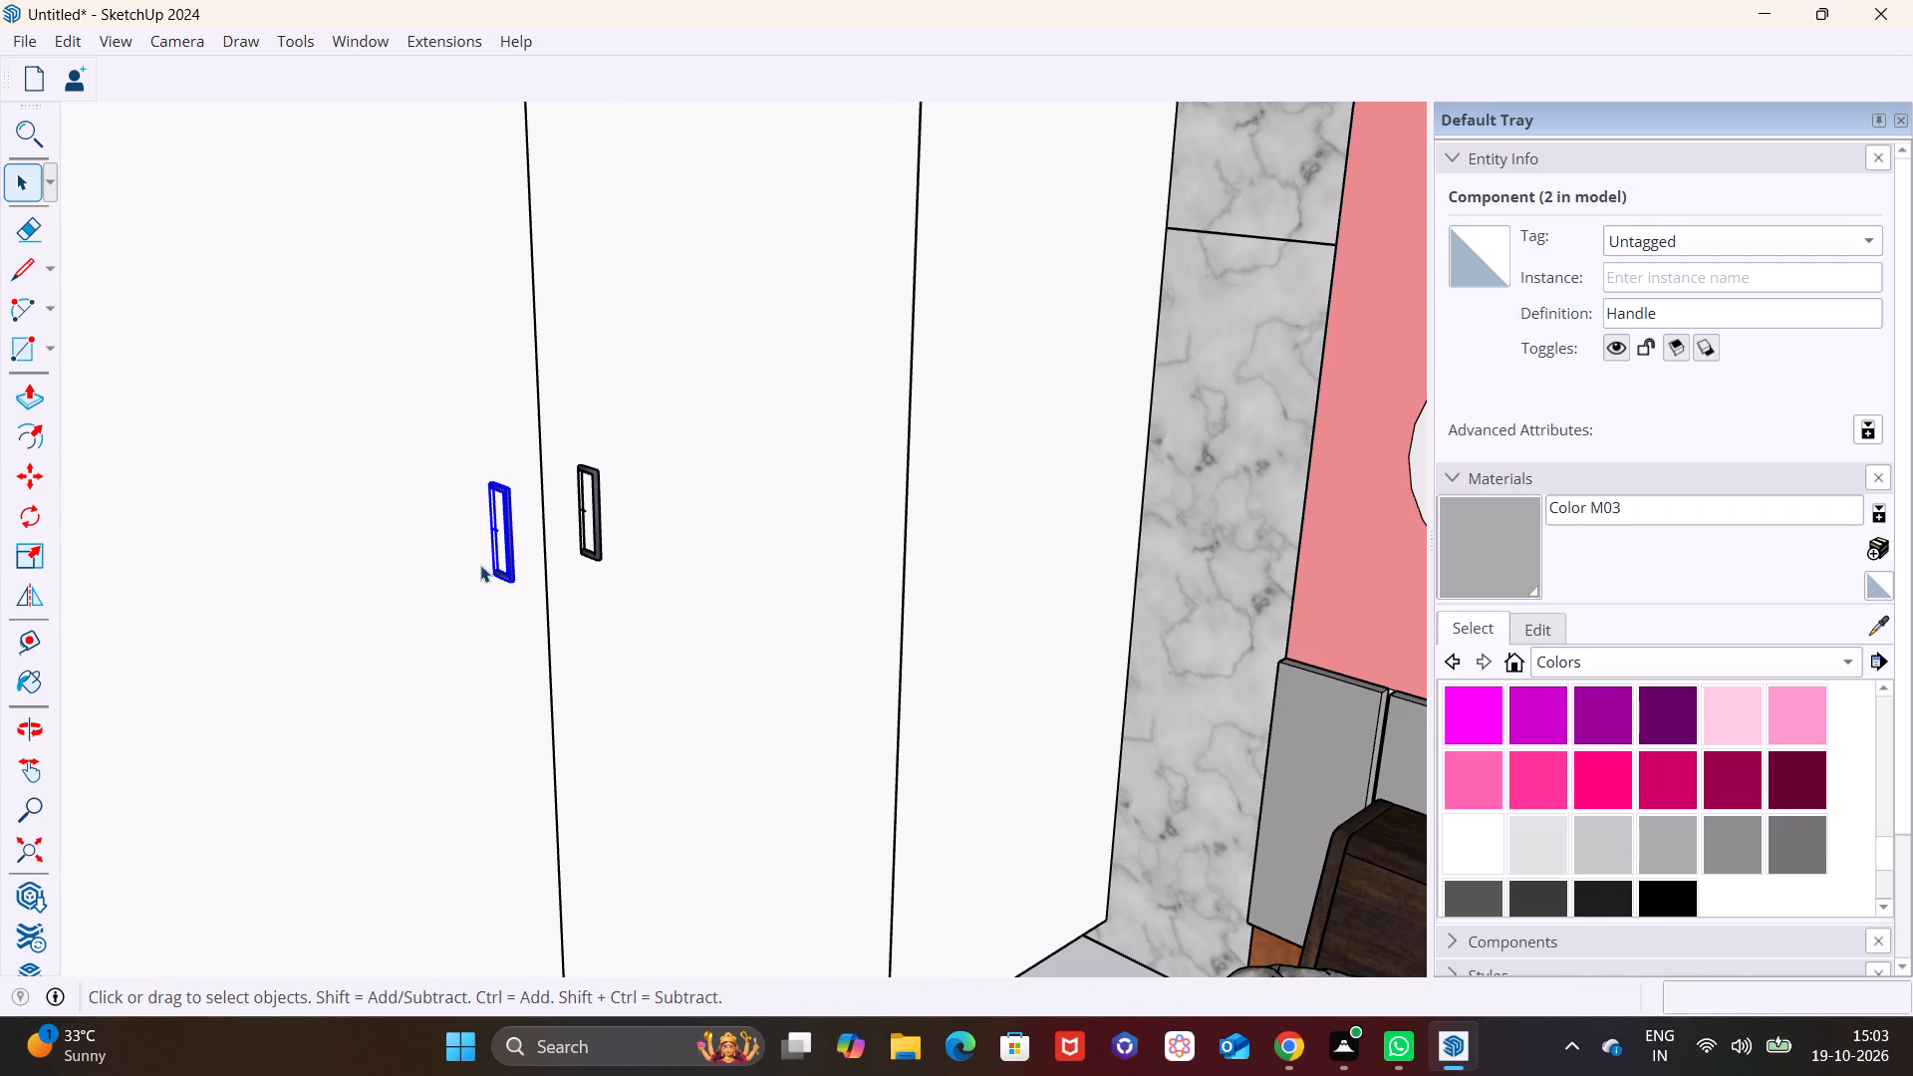
pyautogui.press('m')
pyautogui.click(492, 571)
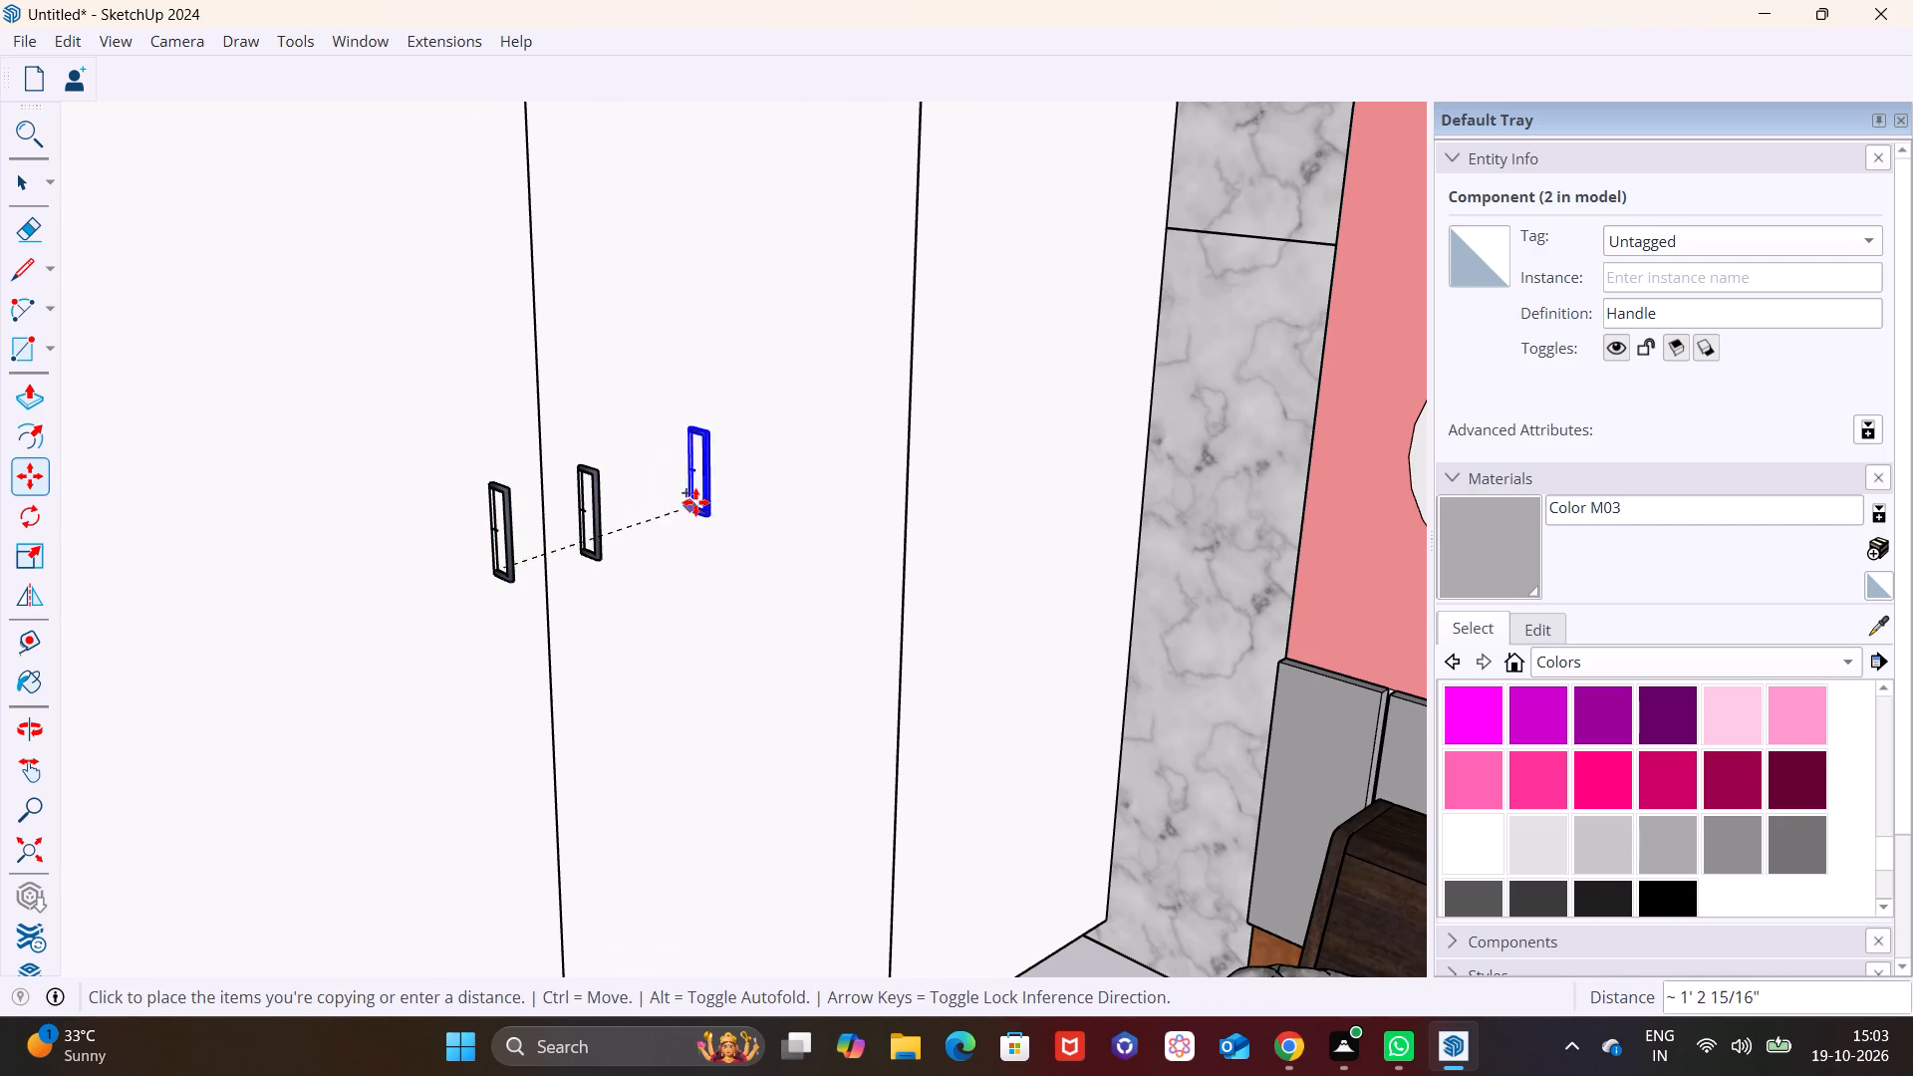
pyautogui.click(934, 477)
pyautogui.press('space')
pyautogui.click(1179, 499)
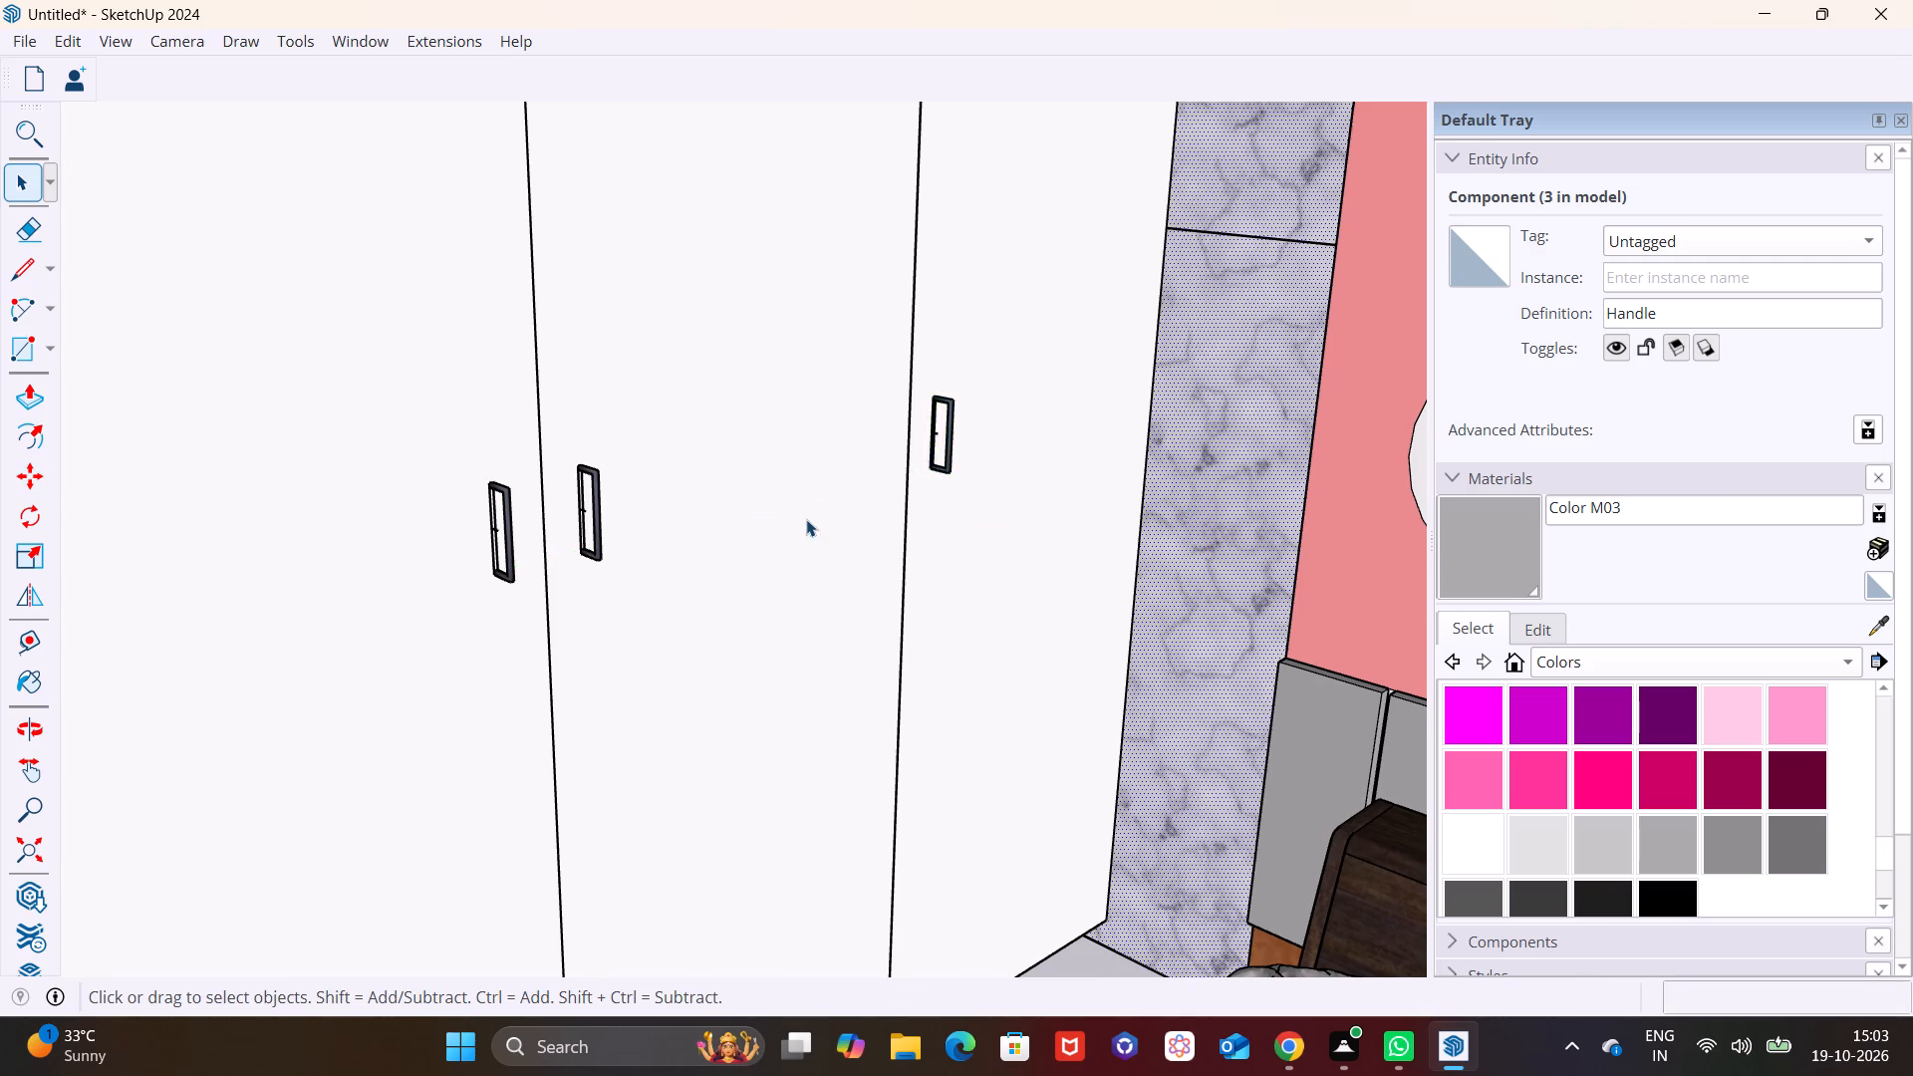
# Paint the wardrobe's lower body and upper cabinet body with the Wood Cherry Original material, leaving the doors white.
pyautogui.scroll(-12, 807, 535)
pyautogui.scroll(1, 666, 591)
pyautogui.click(1614, 652)
pyautogui.click(1599, 908)
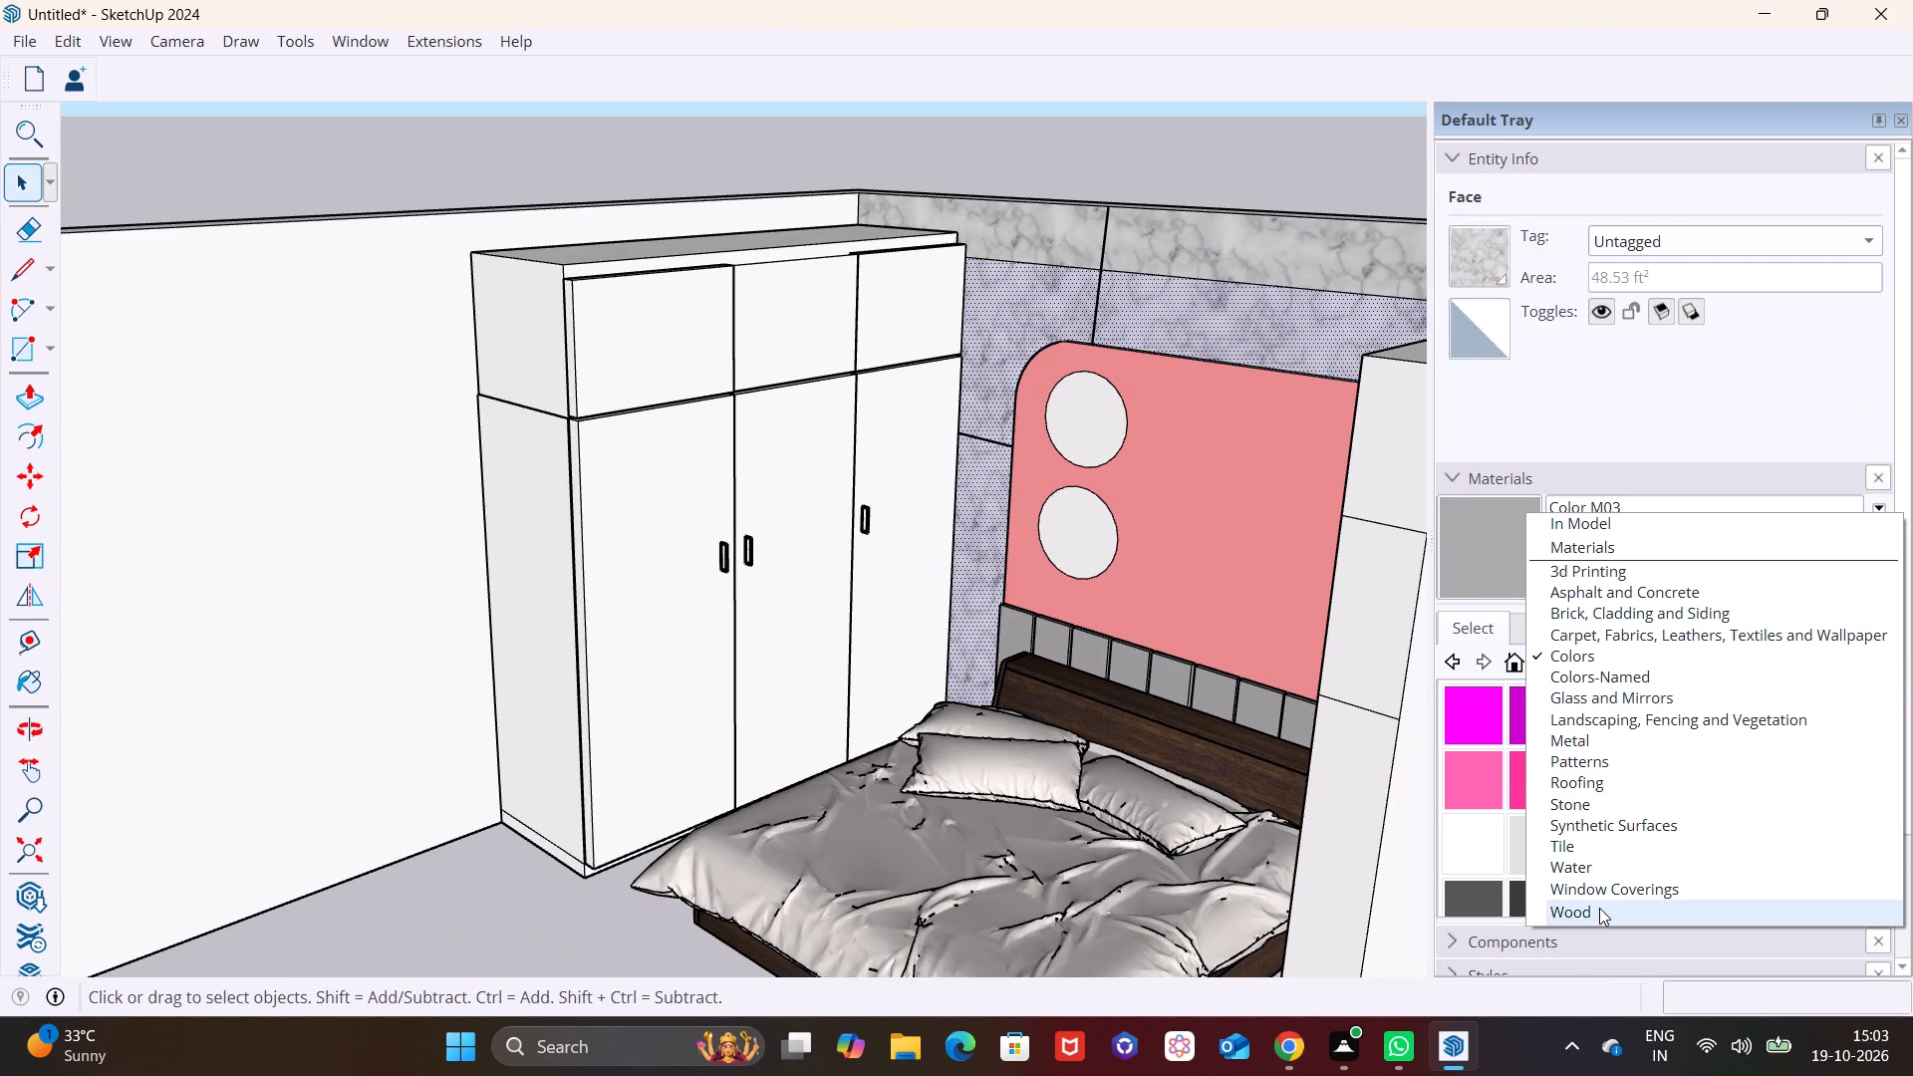
pyautogui.click(1611, 713)
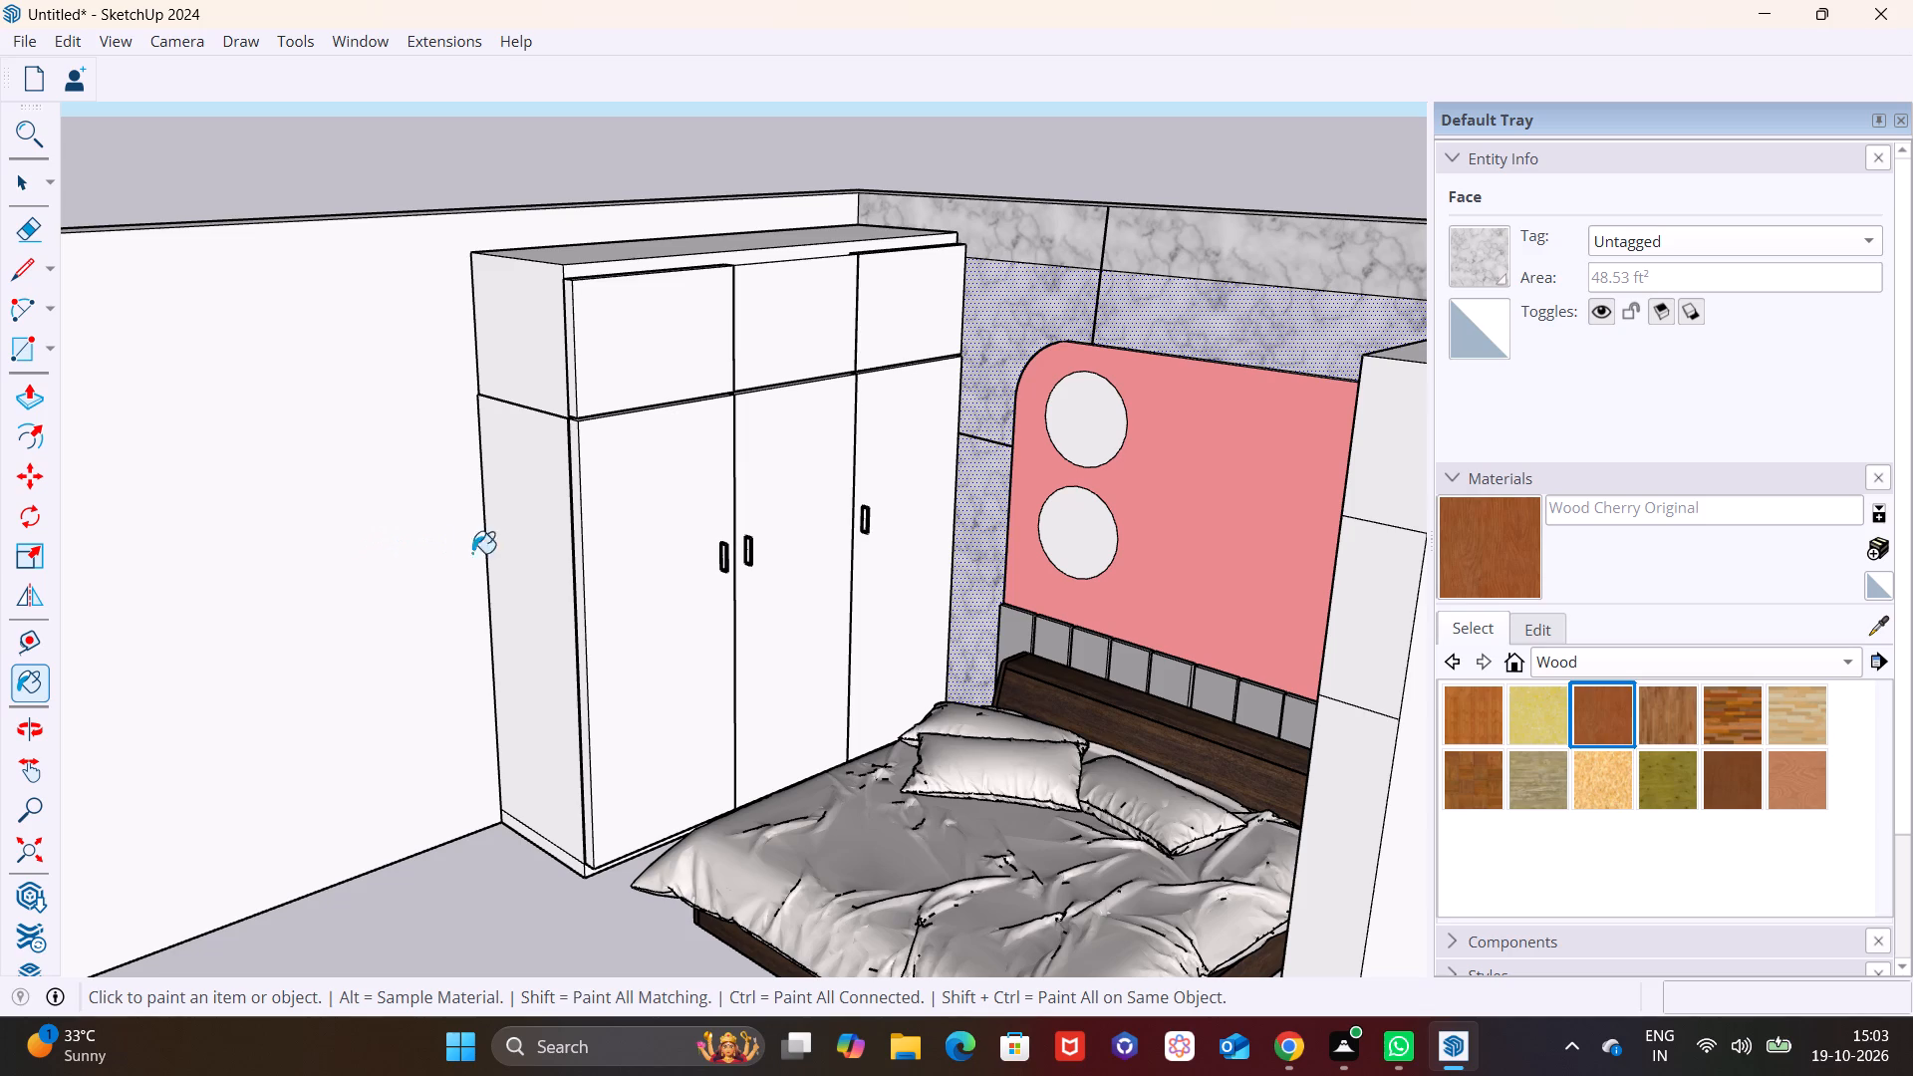
pyautogui.click(533, 555)
pyautogui.scroll(1, 588, 625)
pyautogui.moveTo(591, 621); pyautogui.dragTo(596, 565, button='middle')
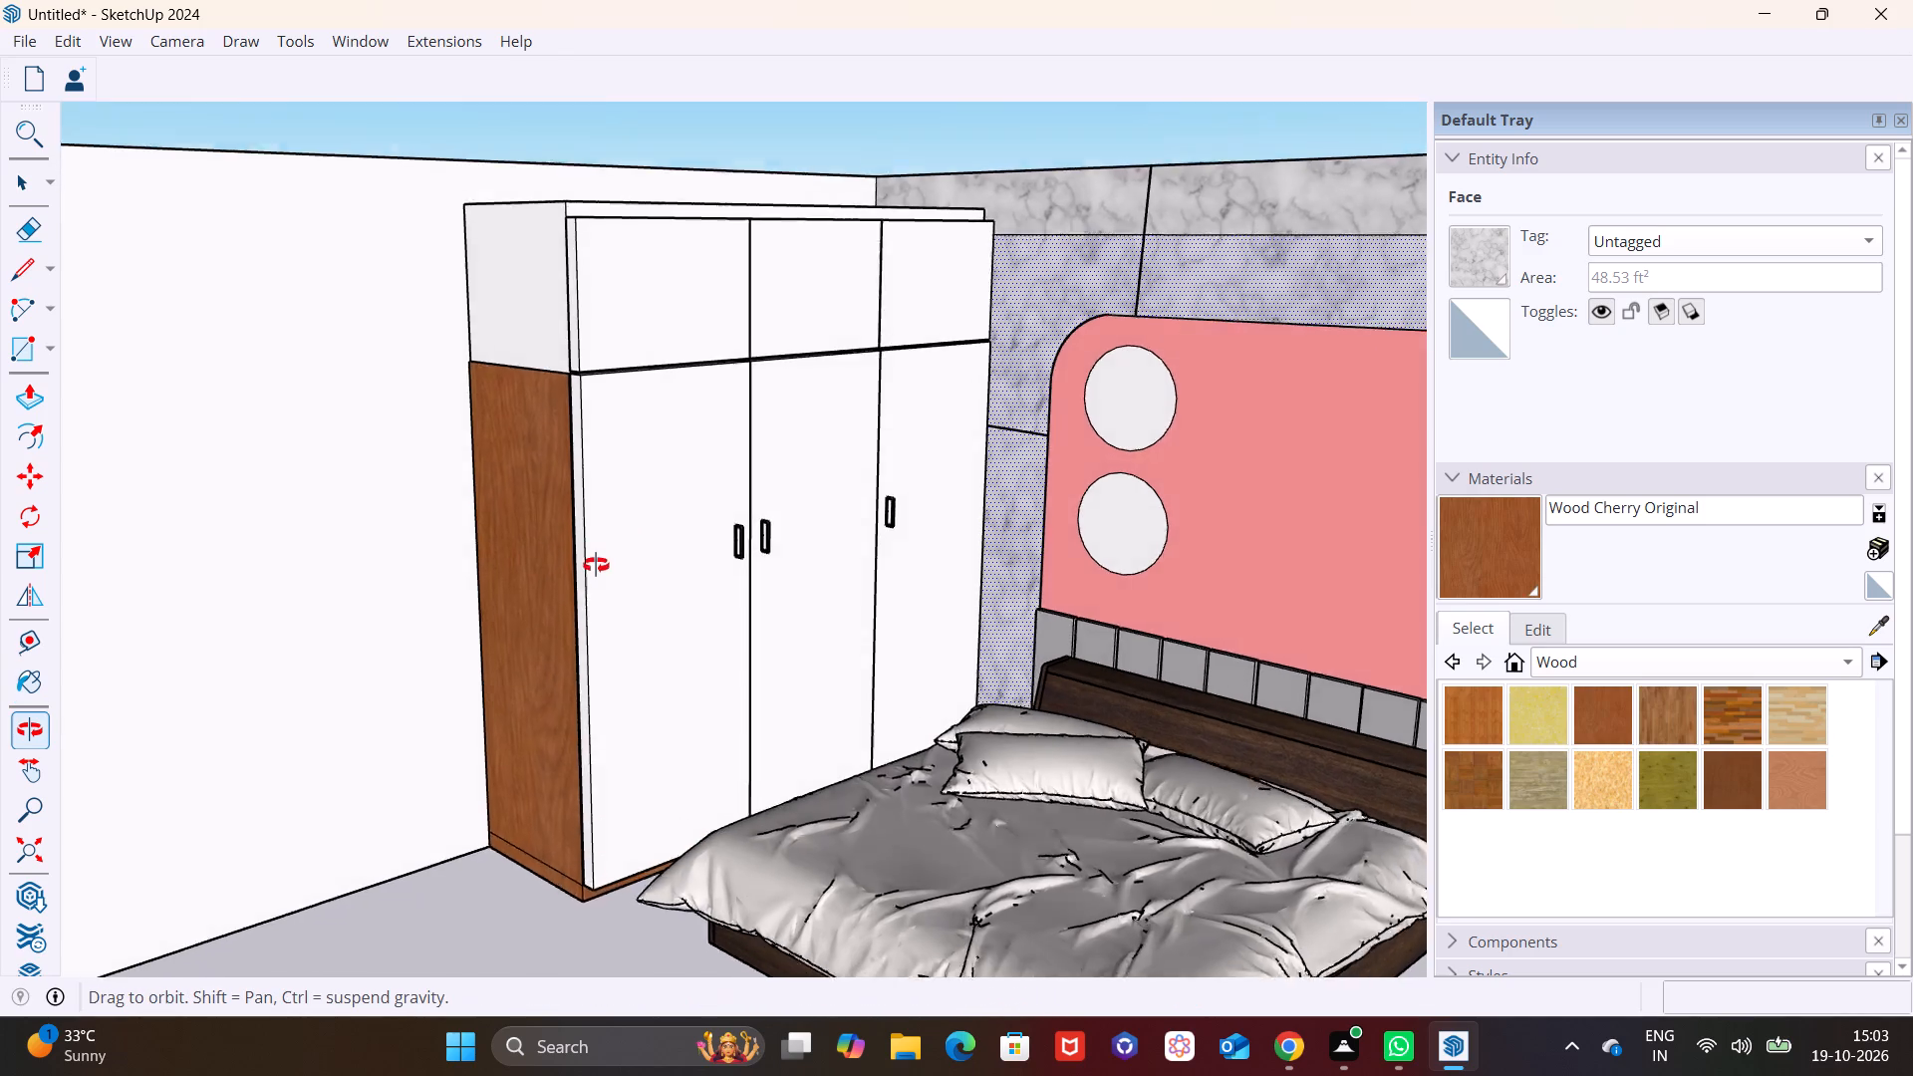
pyautogui.moveTo(596, 565); pyautogui.dragTo(647, 487, button='middle')
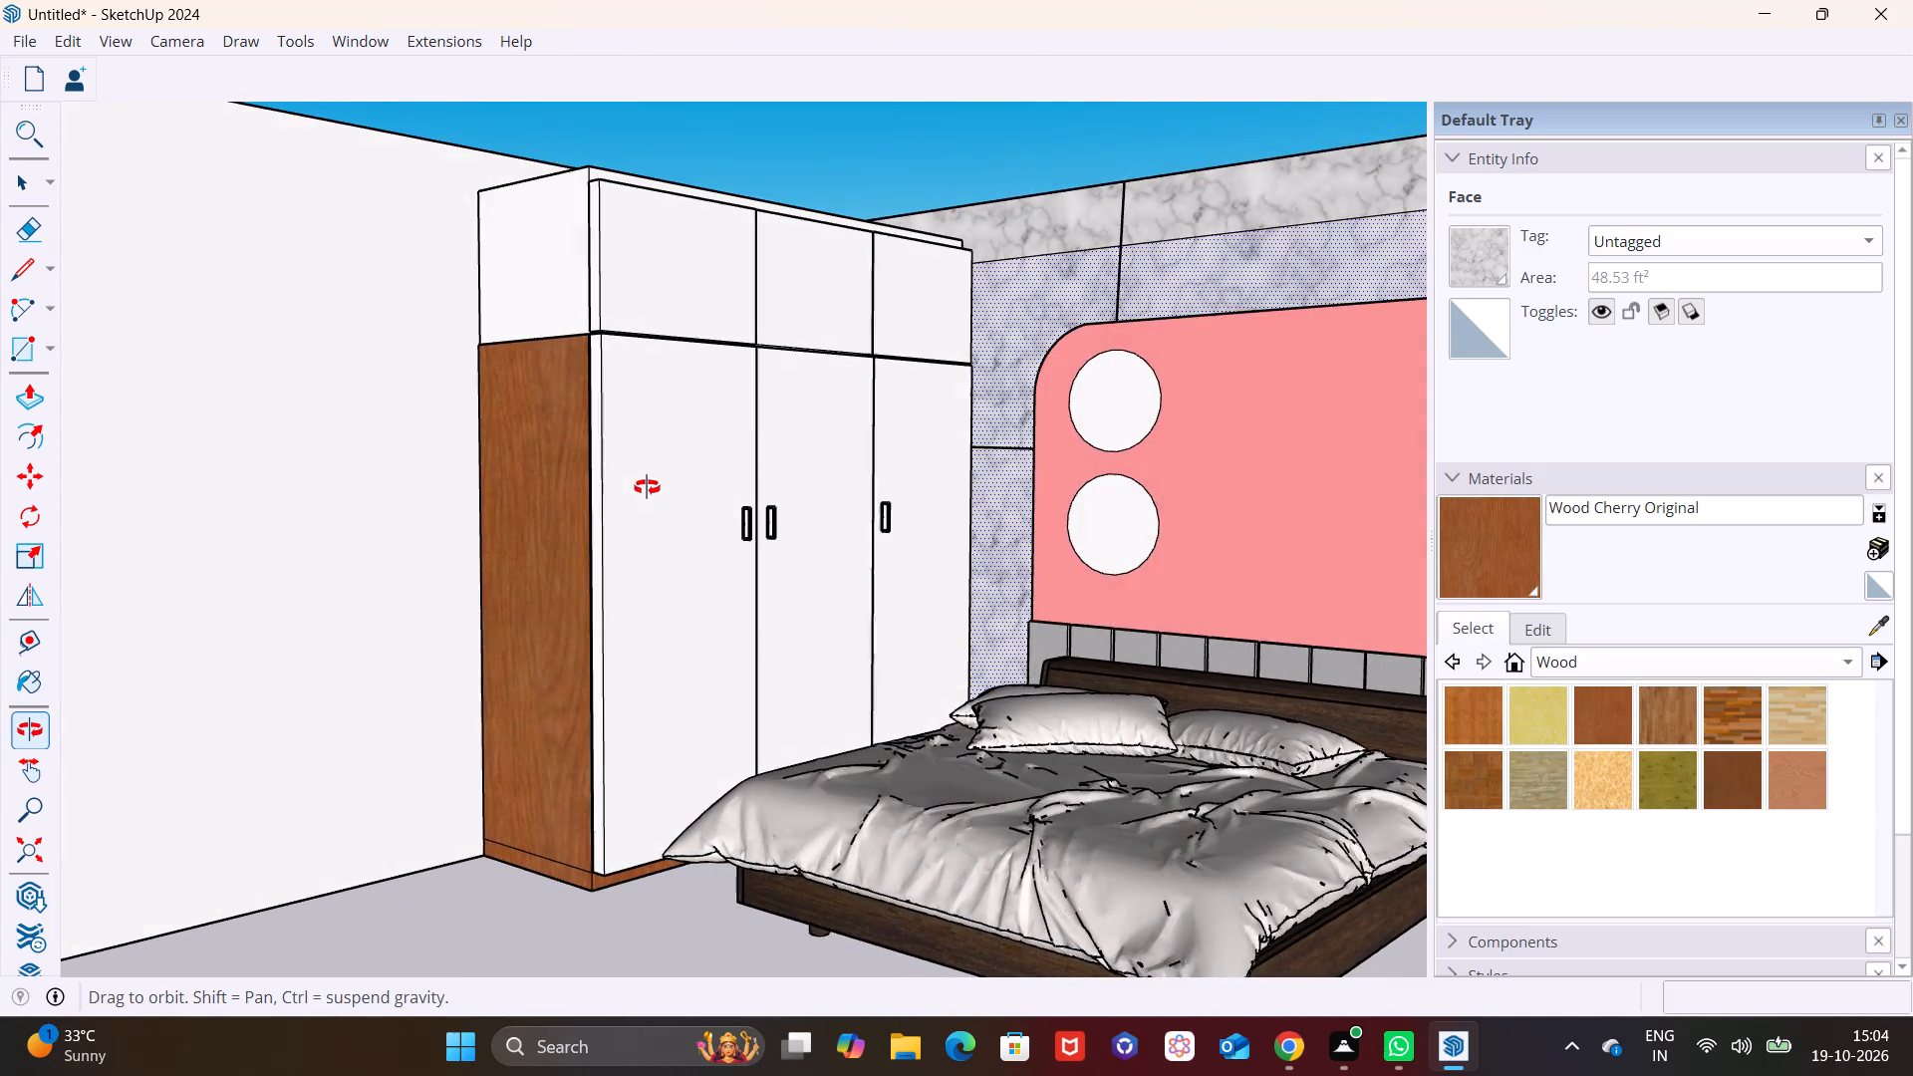
pyautogui.moveTo(647, 487); pyautogui.dragTo(670, 488, button='middle')
pyautogui.click(643, 177)
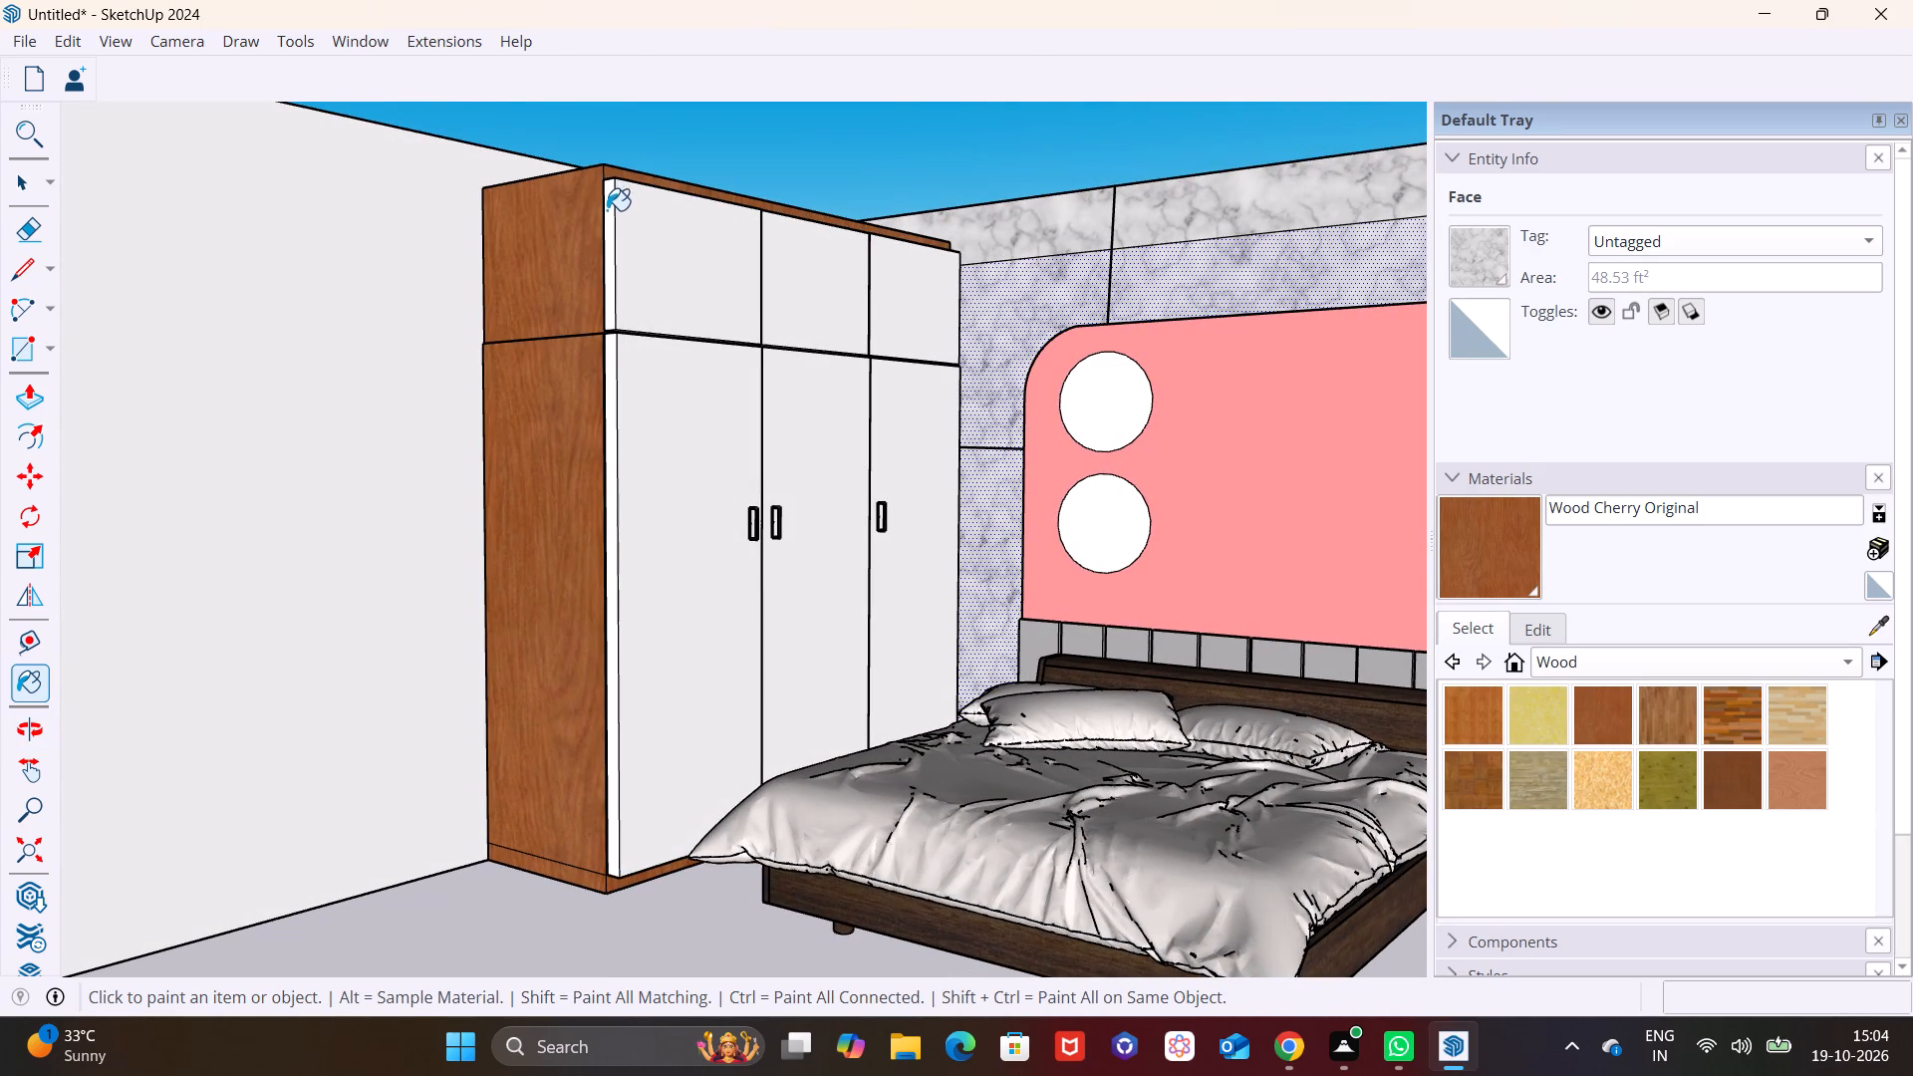
pyautogui.scroll(-1, 607, 211)
pyautogui.press('space')
# Extrude the exposed side face of the upper wardrobe cabinet about 5' outwards along the wall with Push/Pull.
pyautogui.moveTo(656, 283); pyautogui.dragTo(747, 341, button='middle')
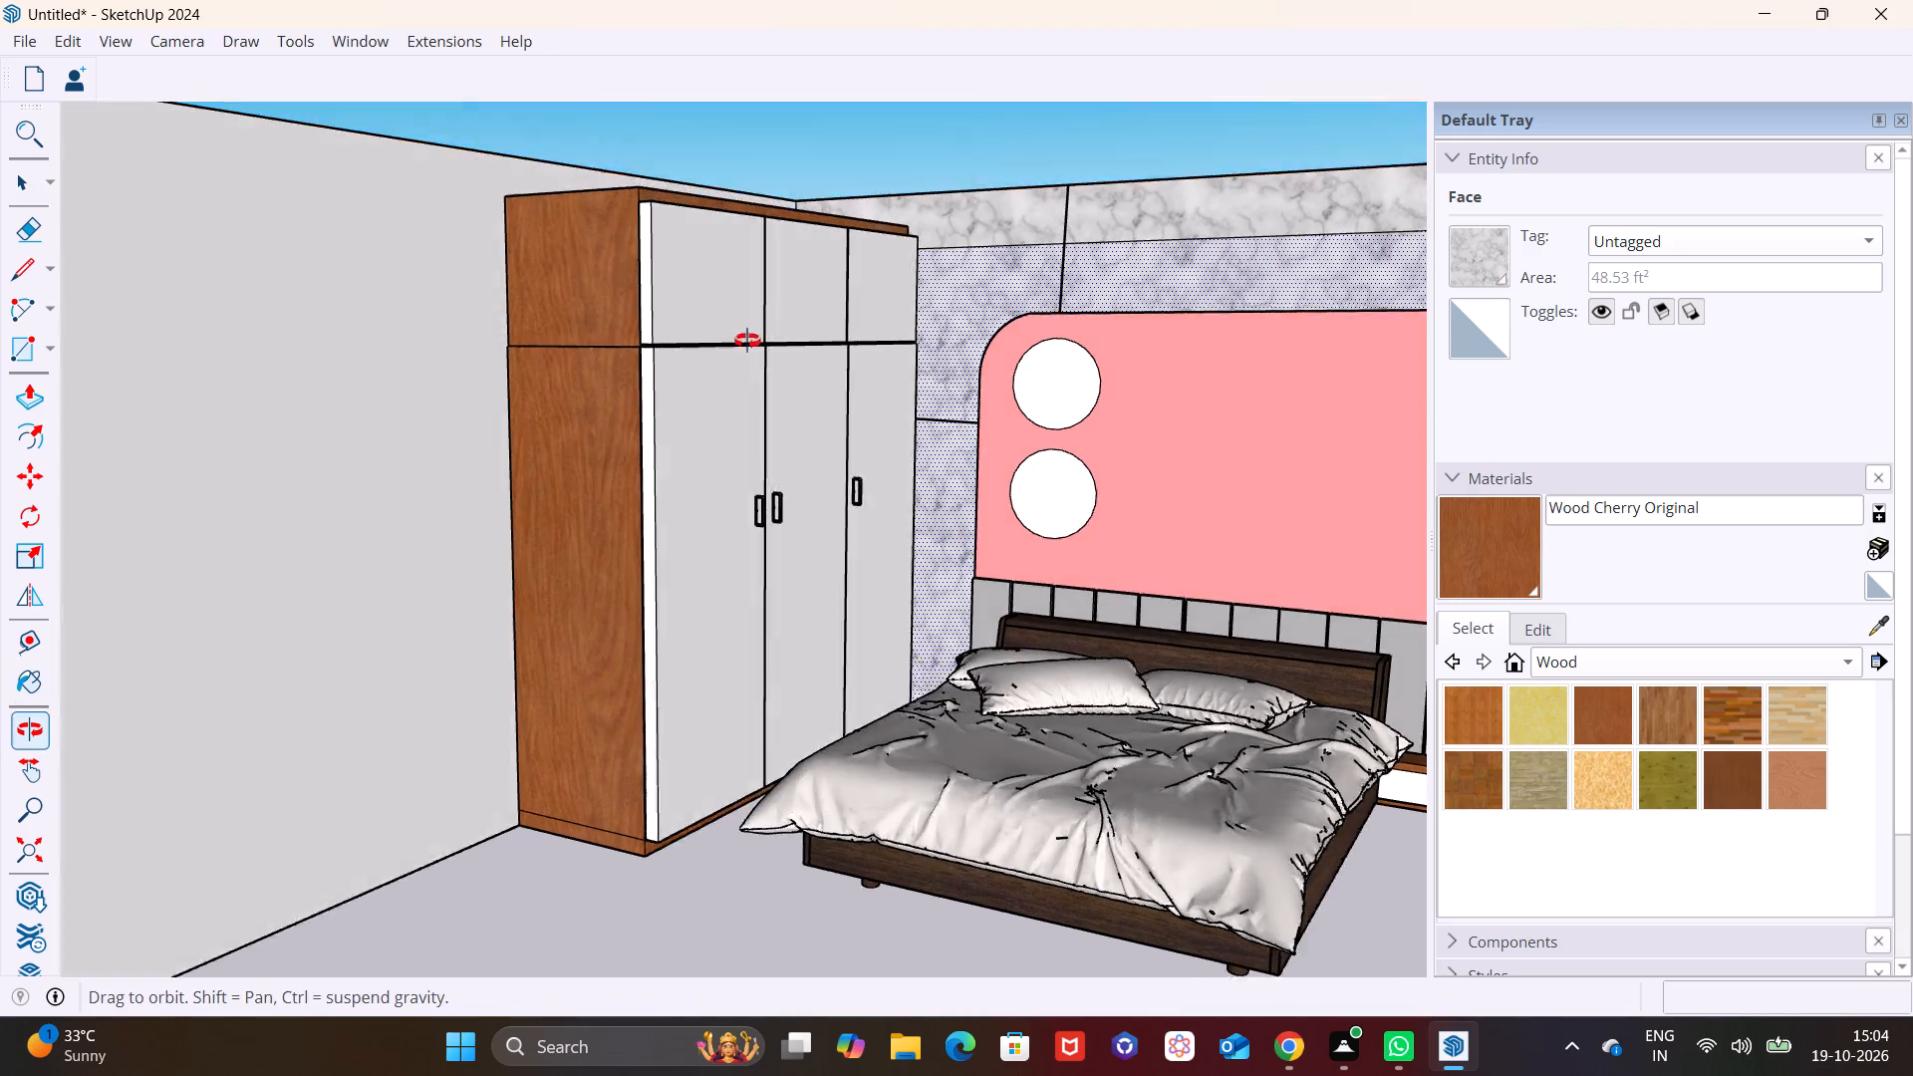
pyautogui.moveTo(747, 341); pyautogui.dragTo(841, 361, button='middle')
pyautogui.scroll(-7, 845, 367)
pyautogui.press('space')
pyautogui.click(848, 646)
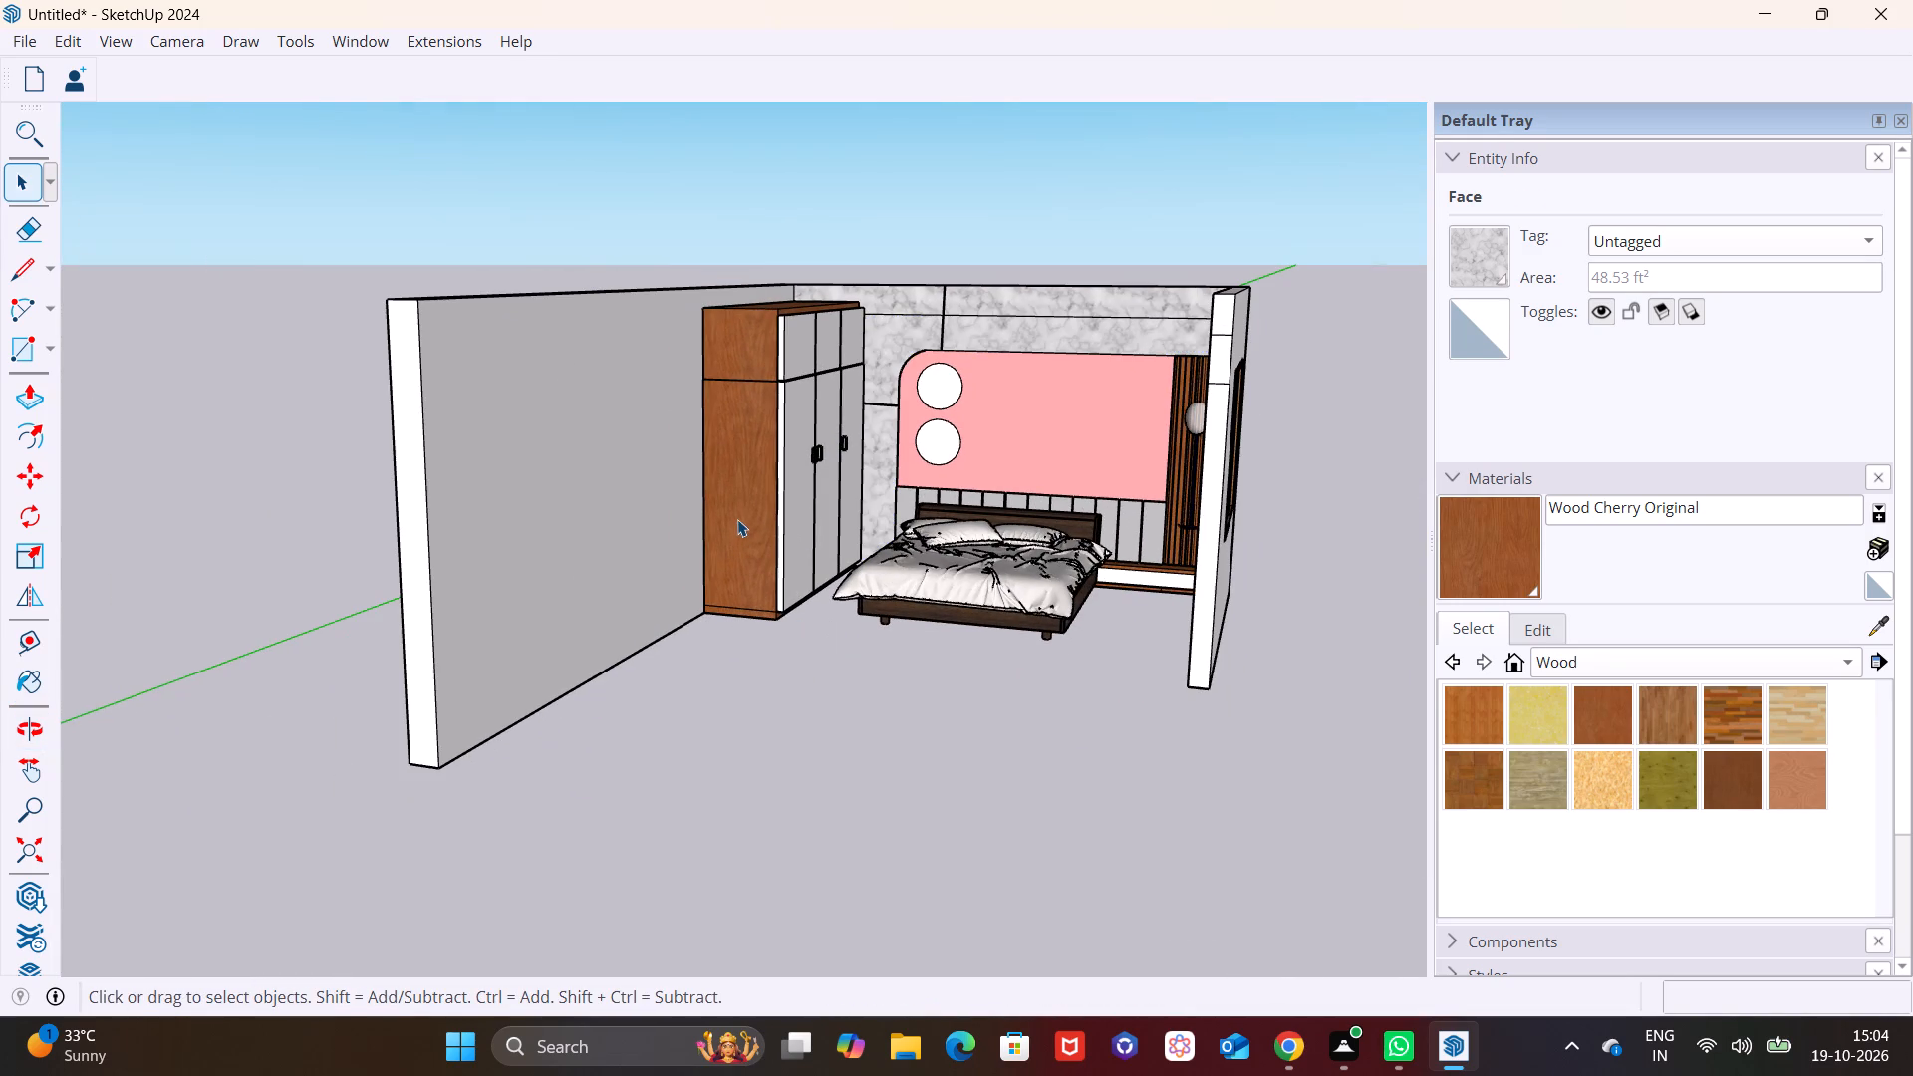
pyautogui.moveTo(736, 515); pyautogui.dragTo(626, 494, button='middle')
pyautogui.scroll(5, 757, 360)
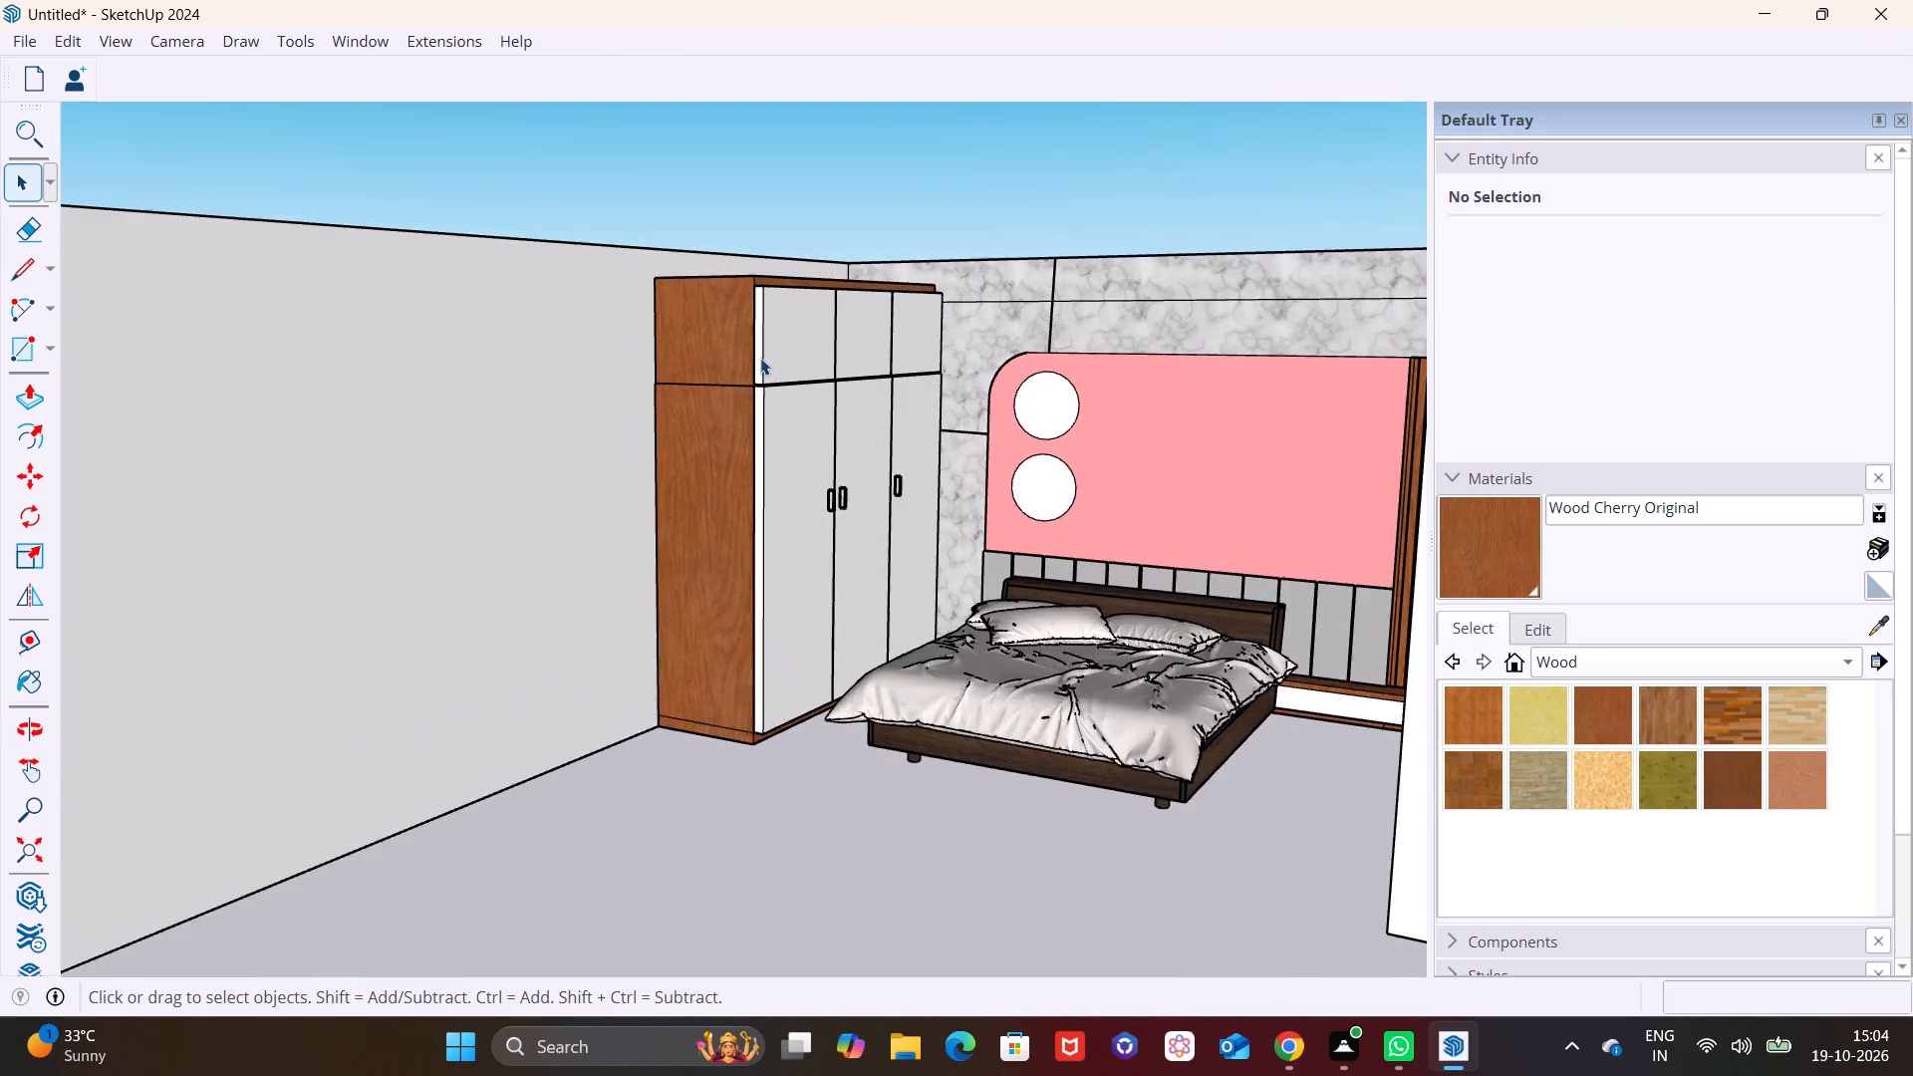
pyautogui.scroll(4, 760, 358)
pyautogui.moveTo(744, 356); pyautogui.dragTo(651, 357, button='middle')
pyautogui.click(631, 361)
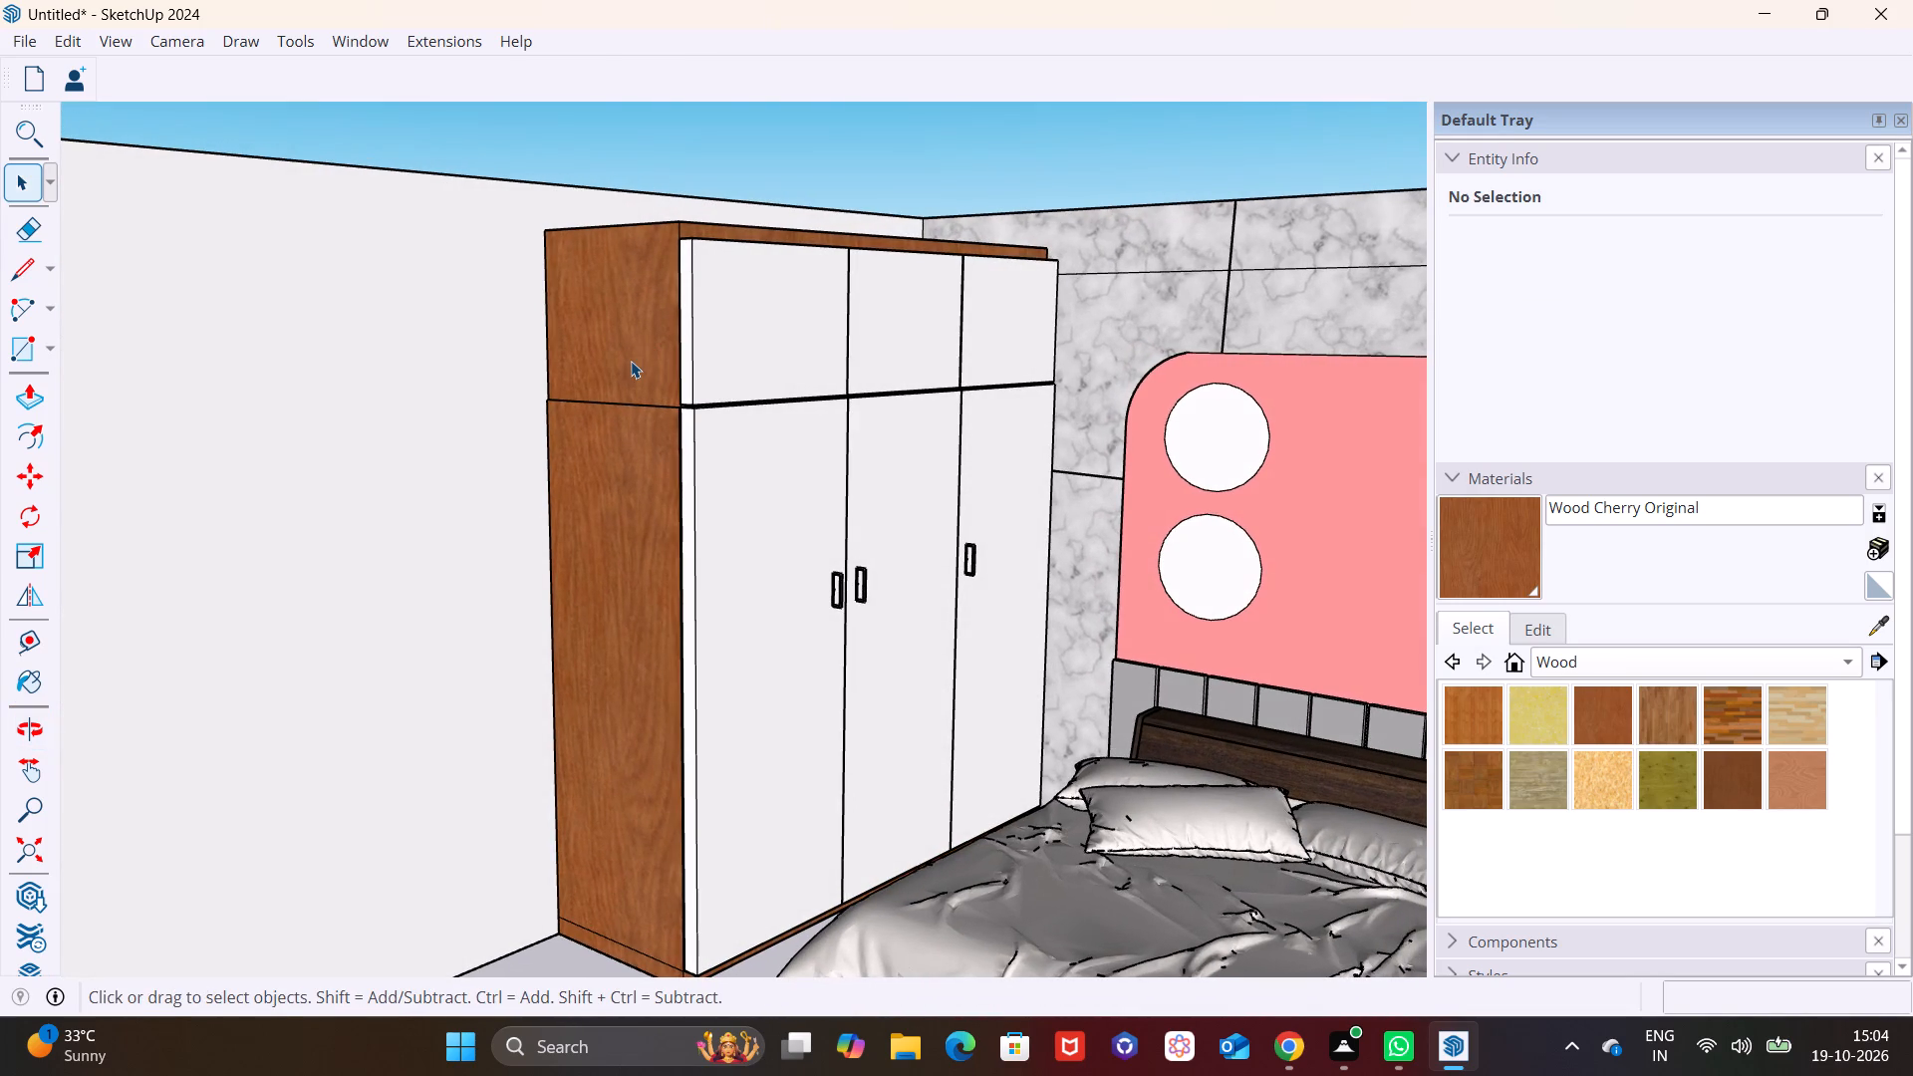
pyautogui.doubleClick(630, 345)
pyautogui.click(627, 332)
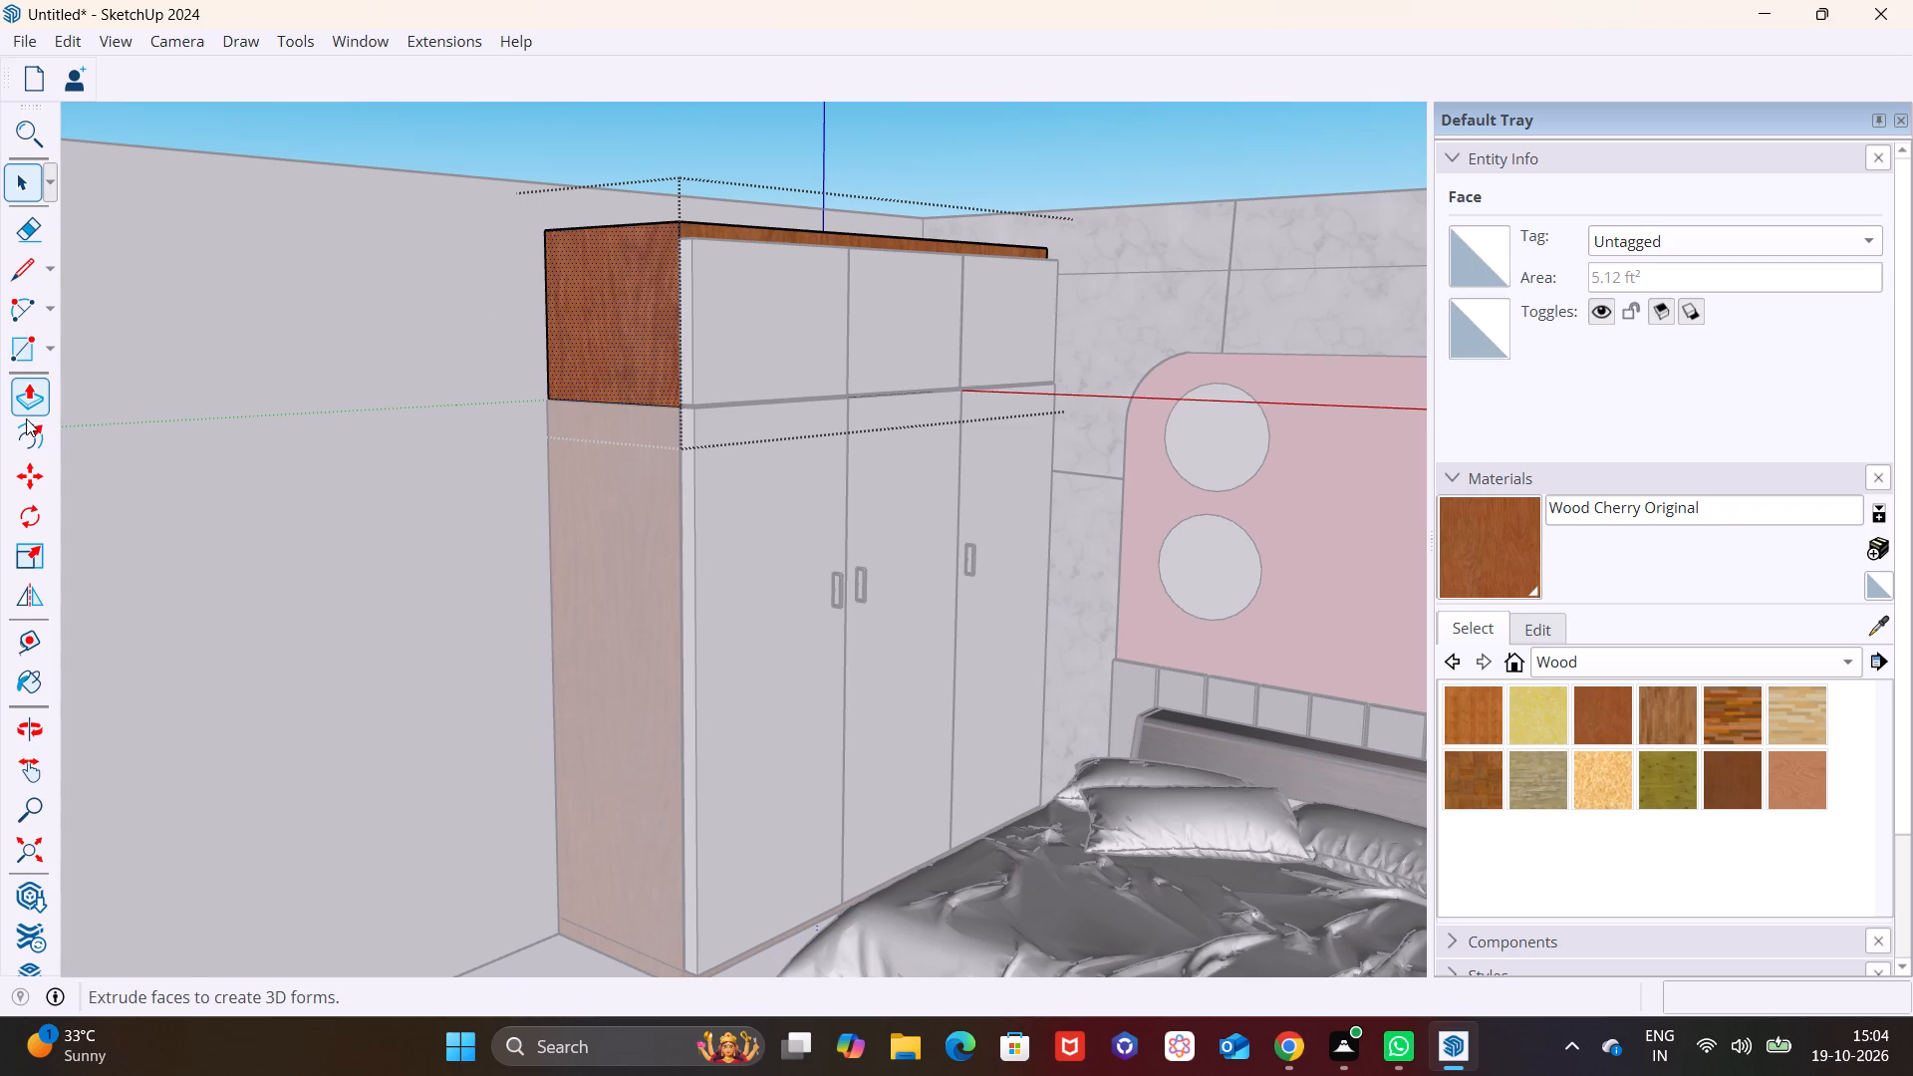
pyautogui.click(22, 394)
pyautogui.click(588, 316)
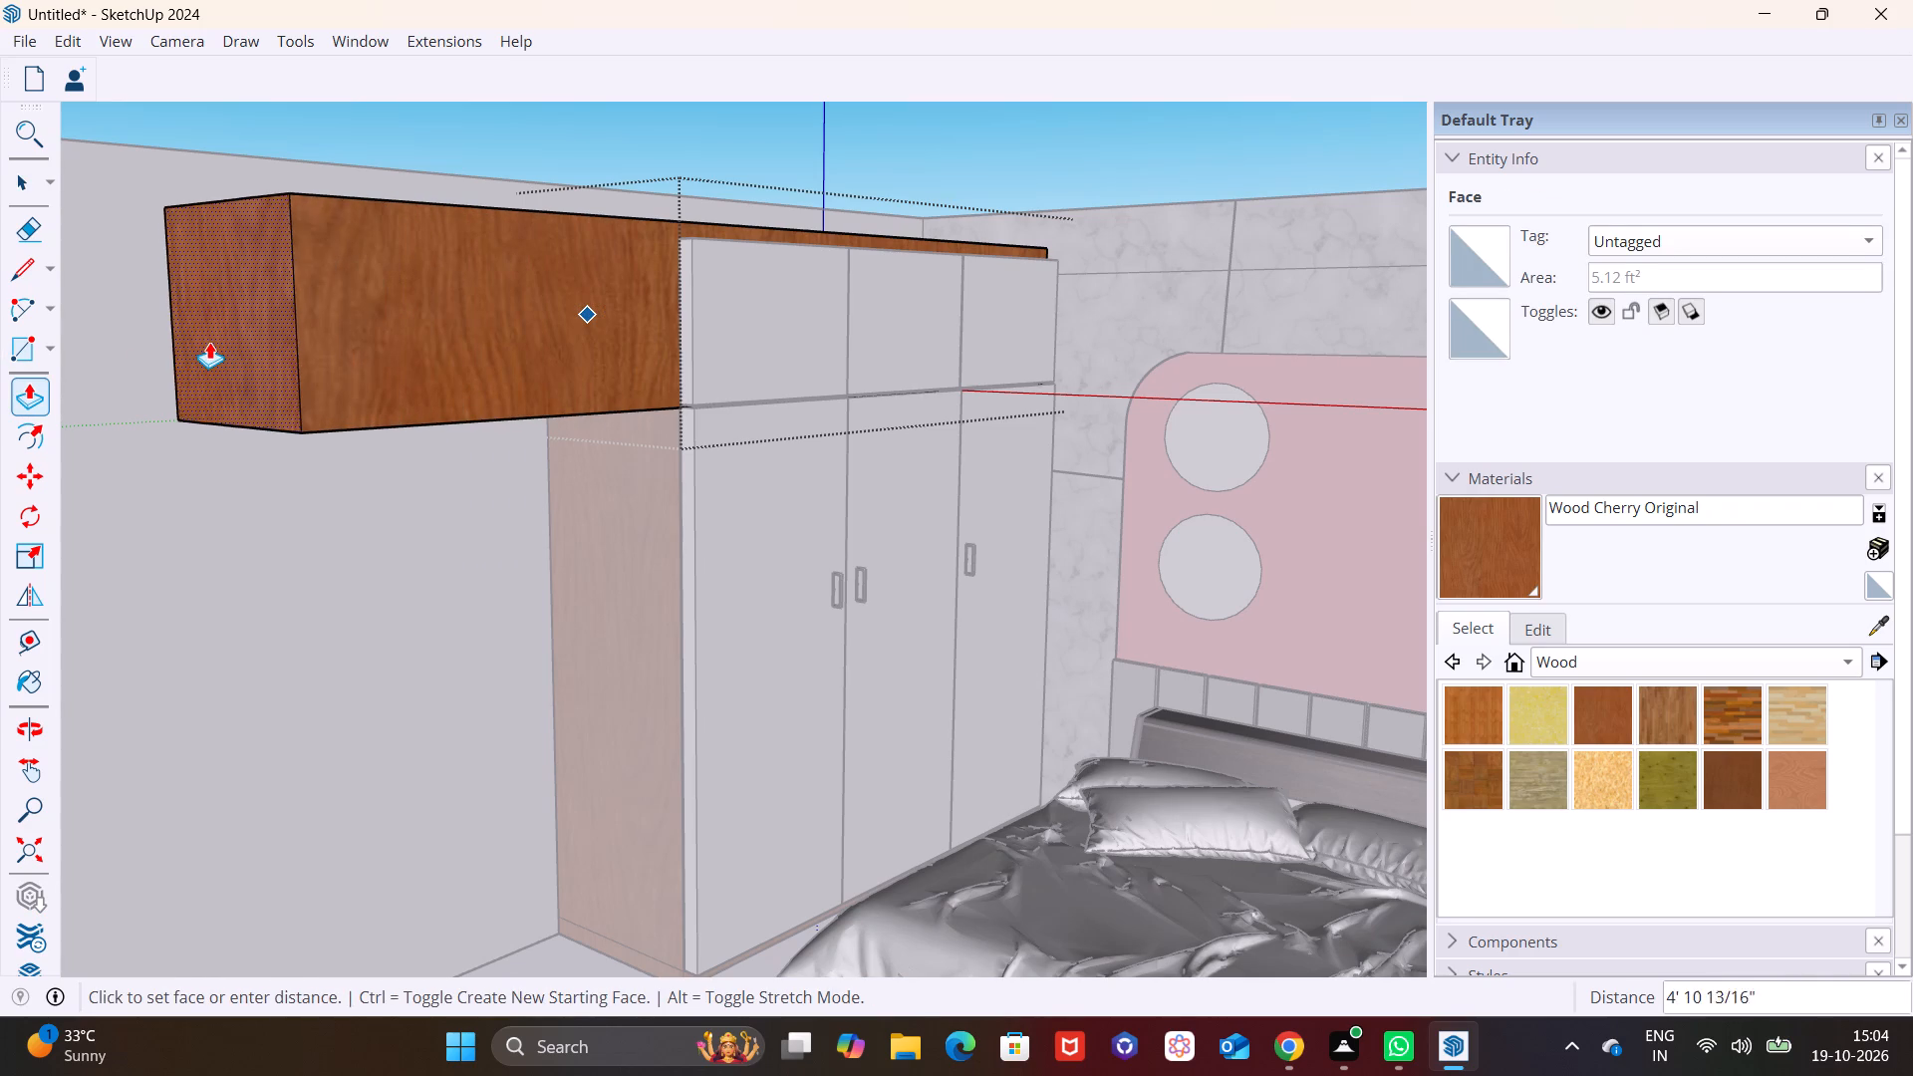
pyautogui.click(192, 342)
pyautogui.press('space')
# Copy the outermost upper door about 2' 11 5/16" along the green axis onto the front of the extended cabinet.
pyautogui.moveTo(678, 361); pyautogui.dragTo(503, 378, button='middle')
pyautogui.press('space')
pyautogui.click(622, 361)
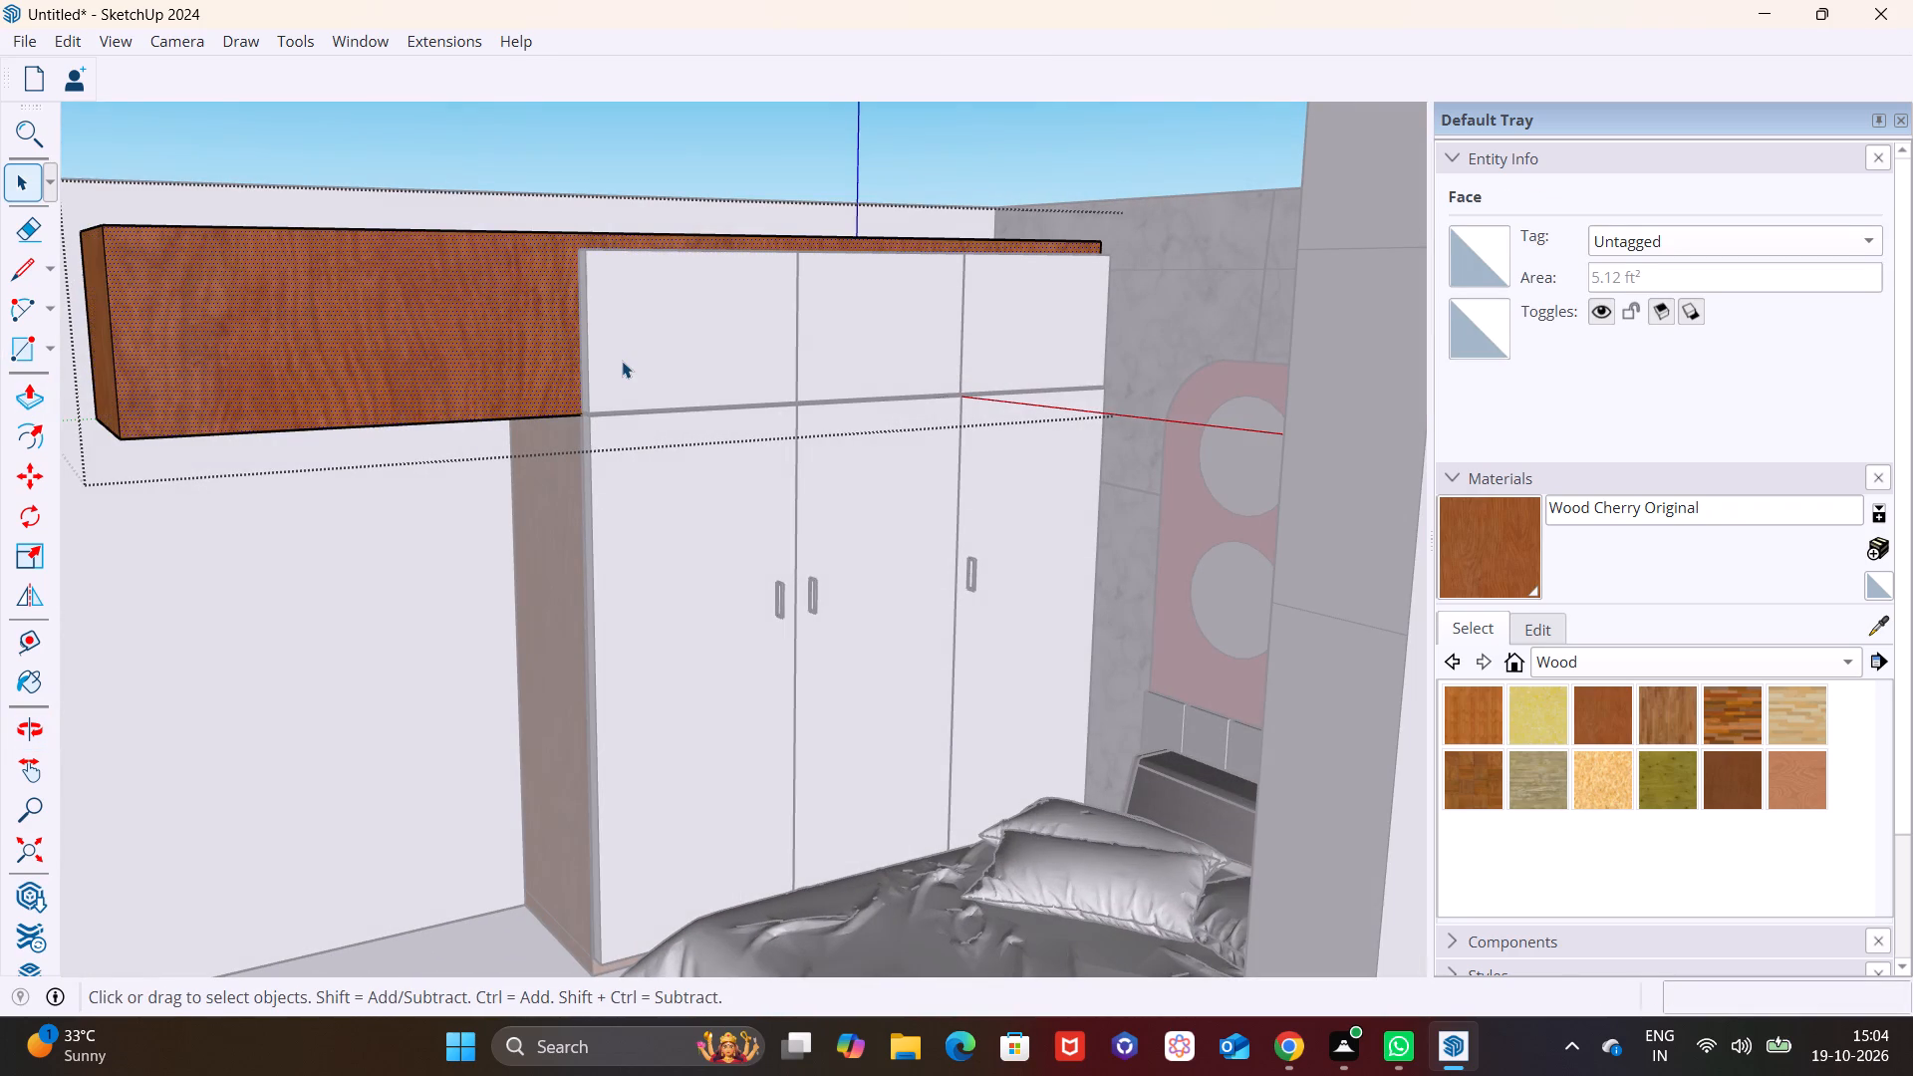
pyautogui.doubleClick(610, 357)
pyautogui.click(641, 385)
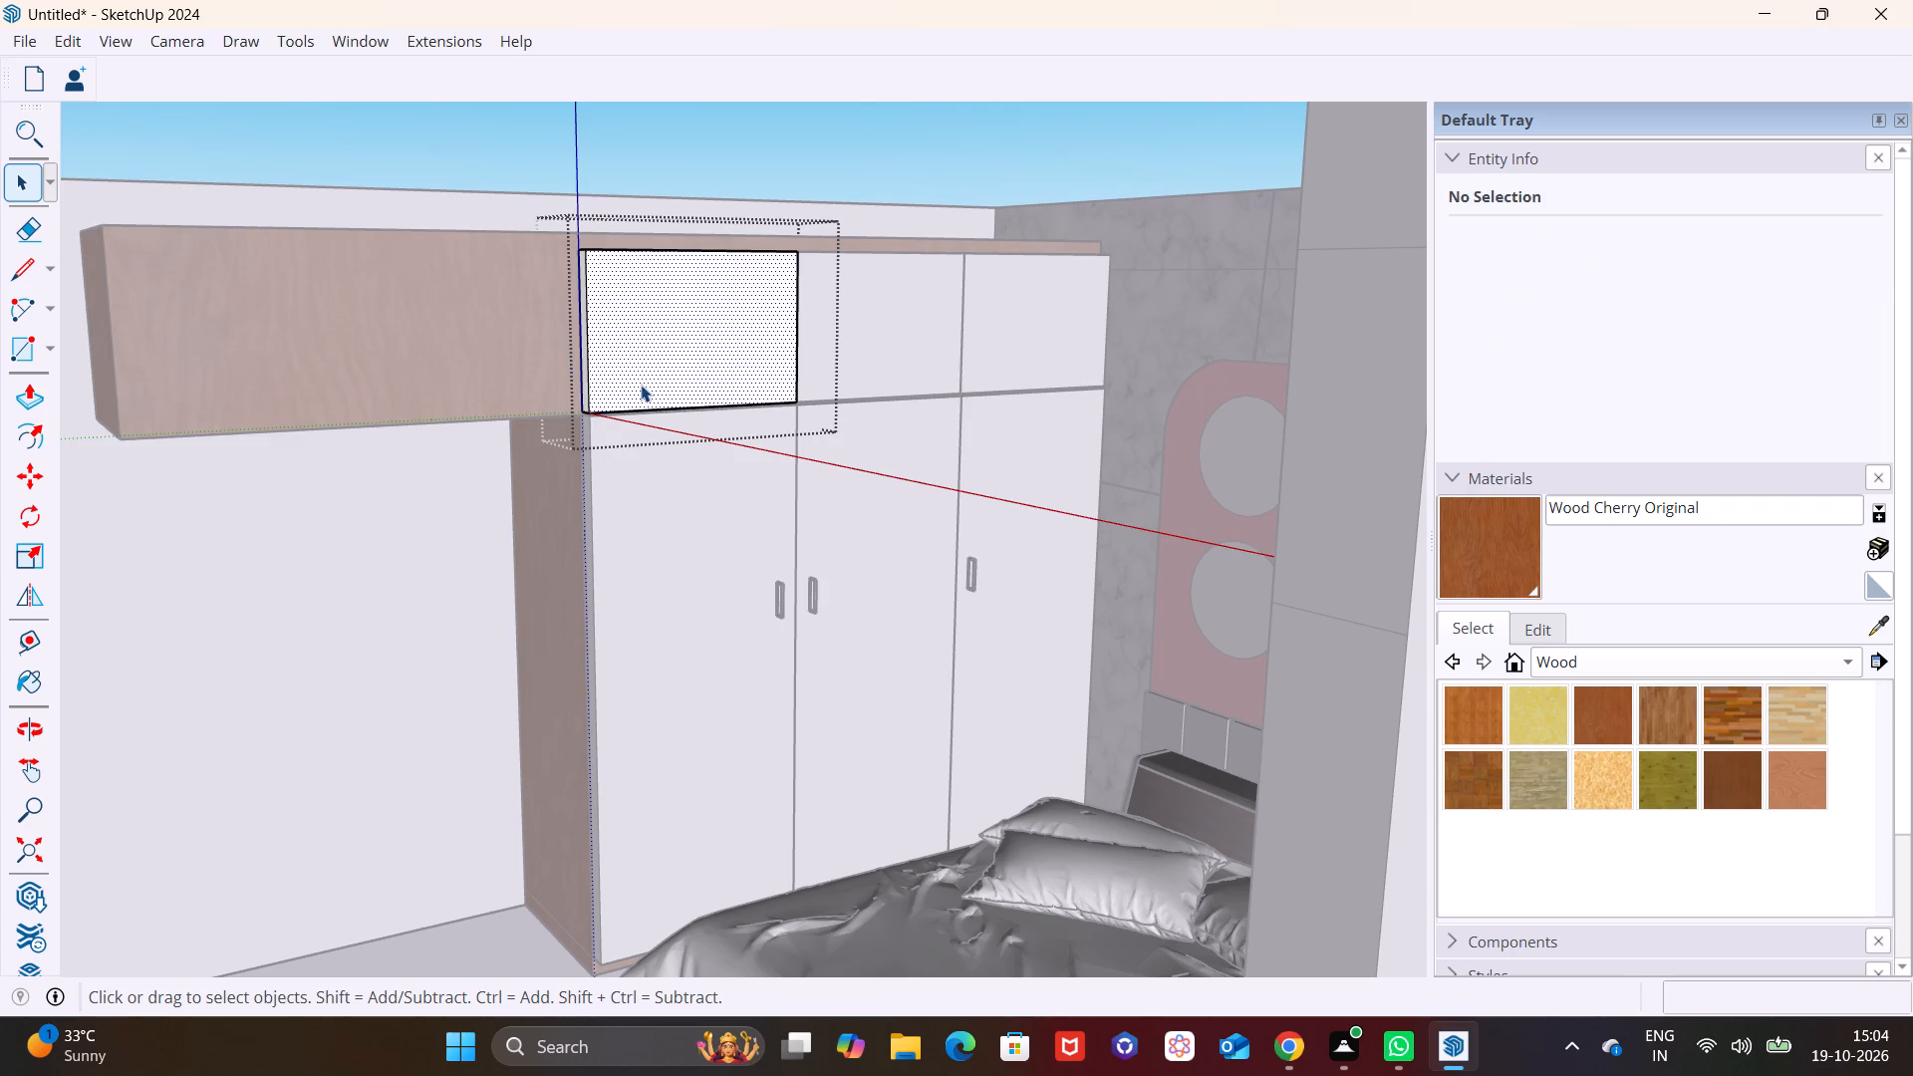
pyautogui.press('space')
pyautogui.click(528, 498)
pyautogui.click(675, 350)
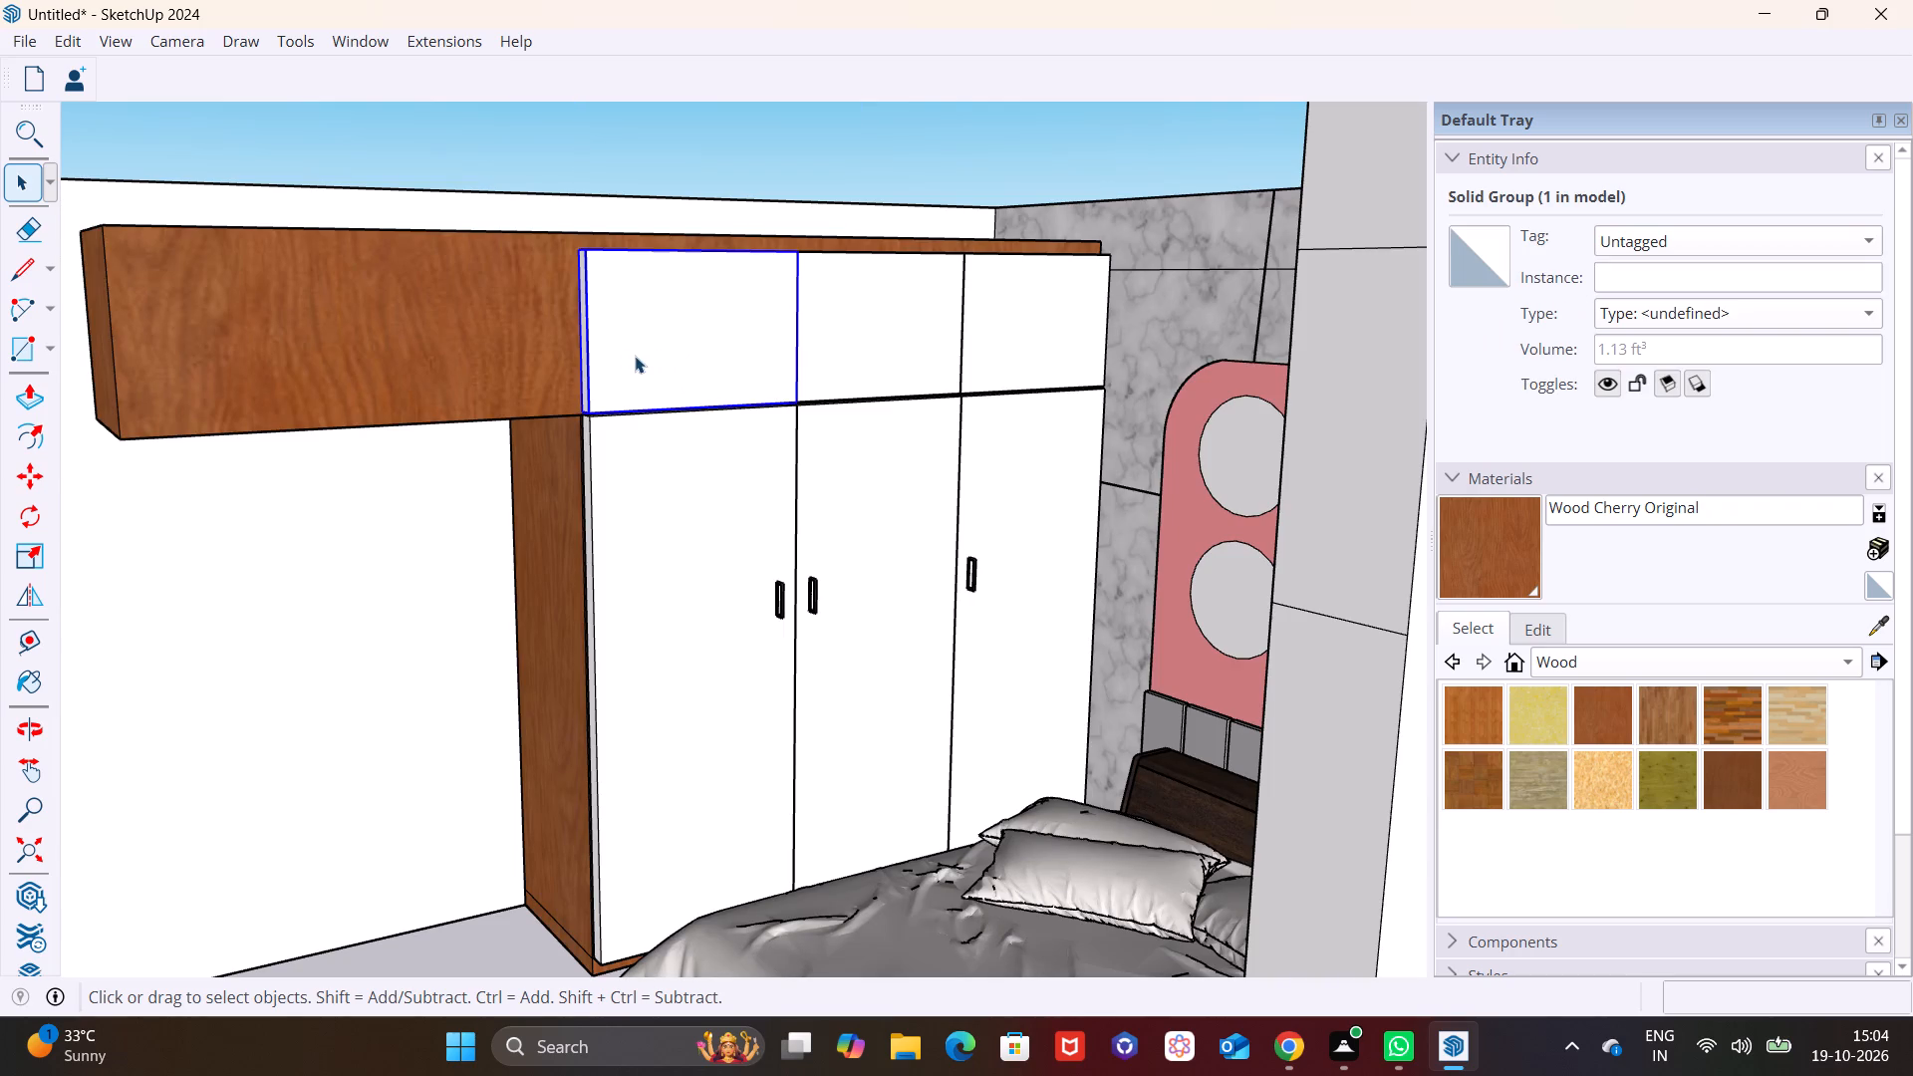
pyautogui.press('m')
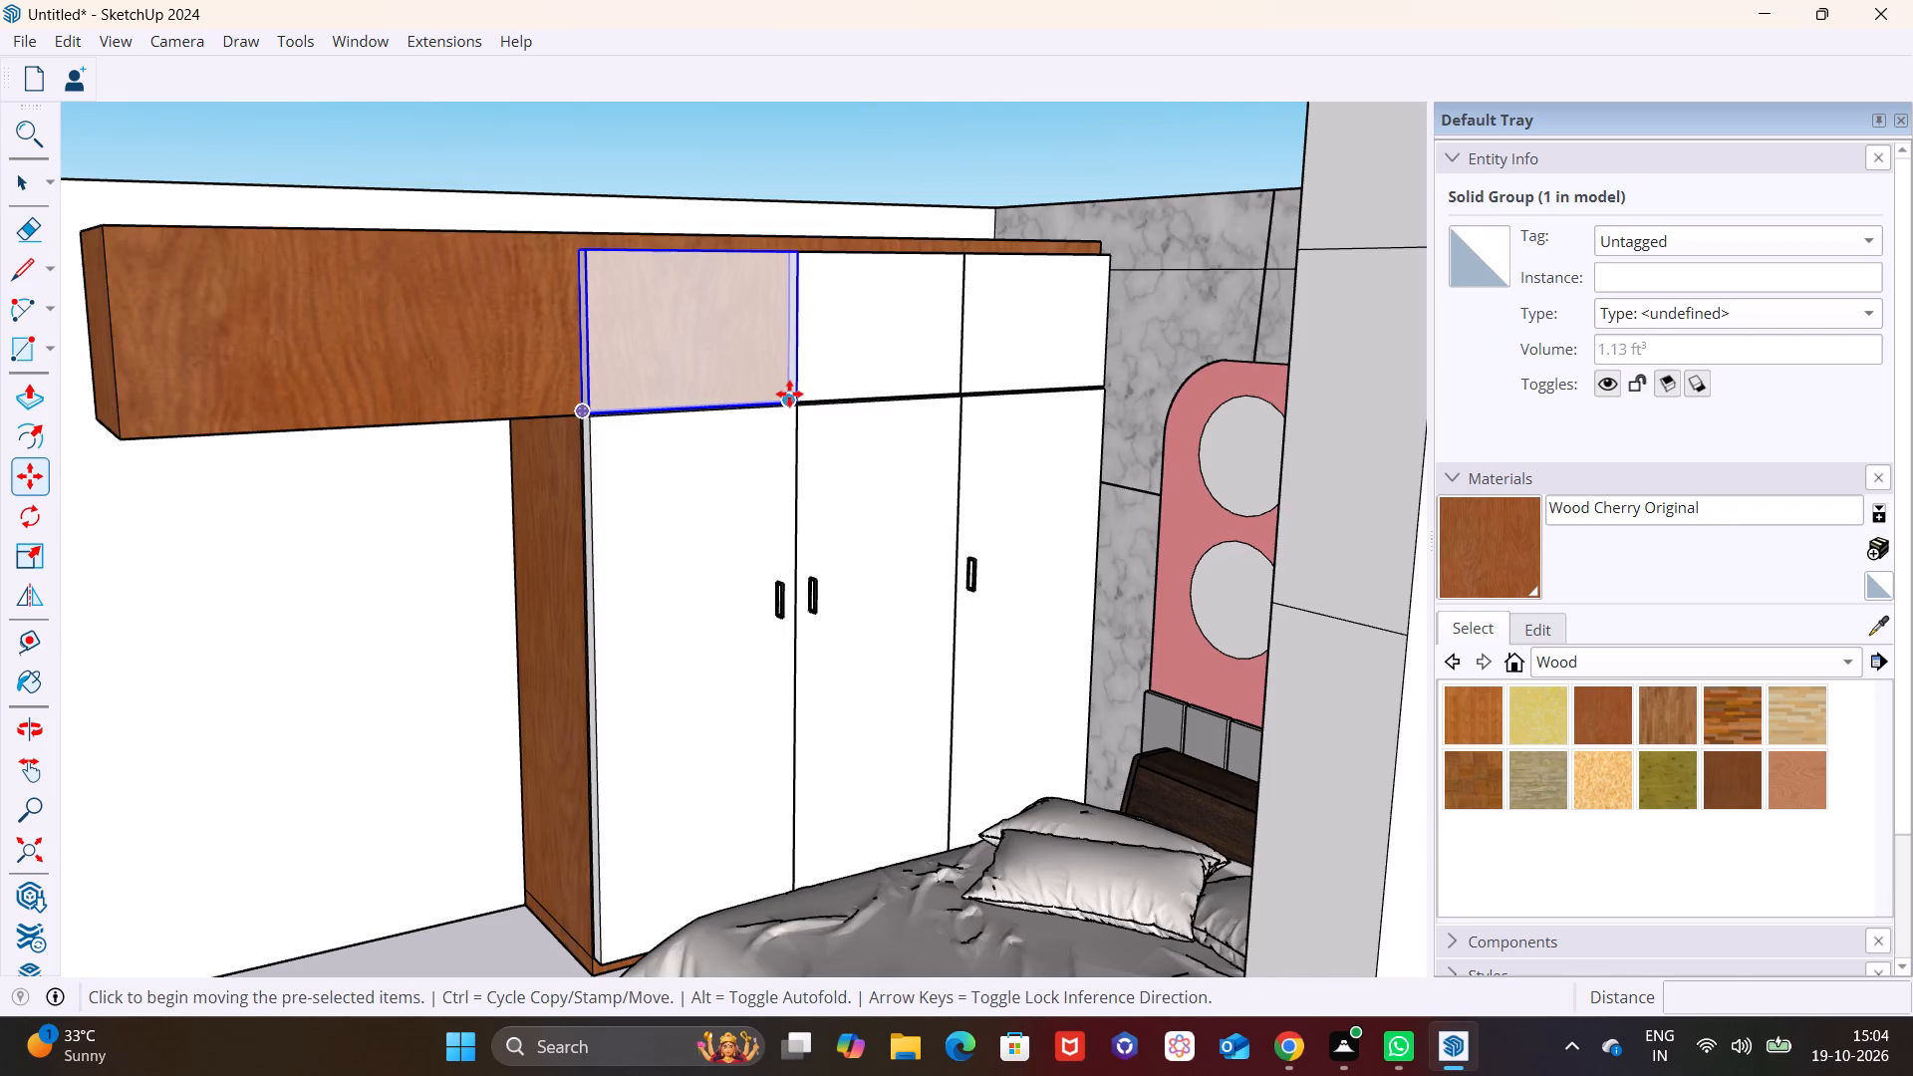
pyautogui.click(789, 394)
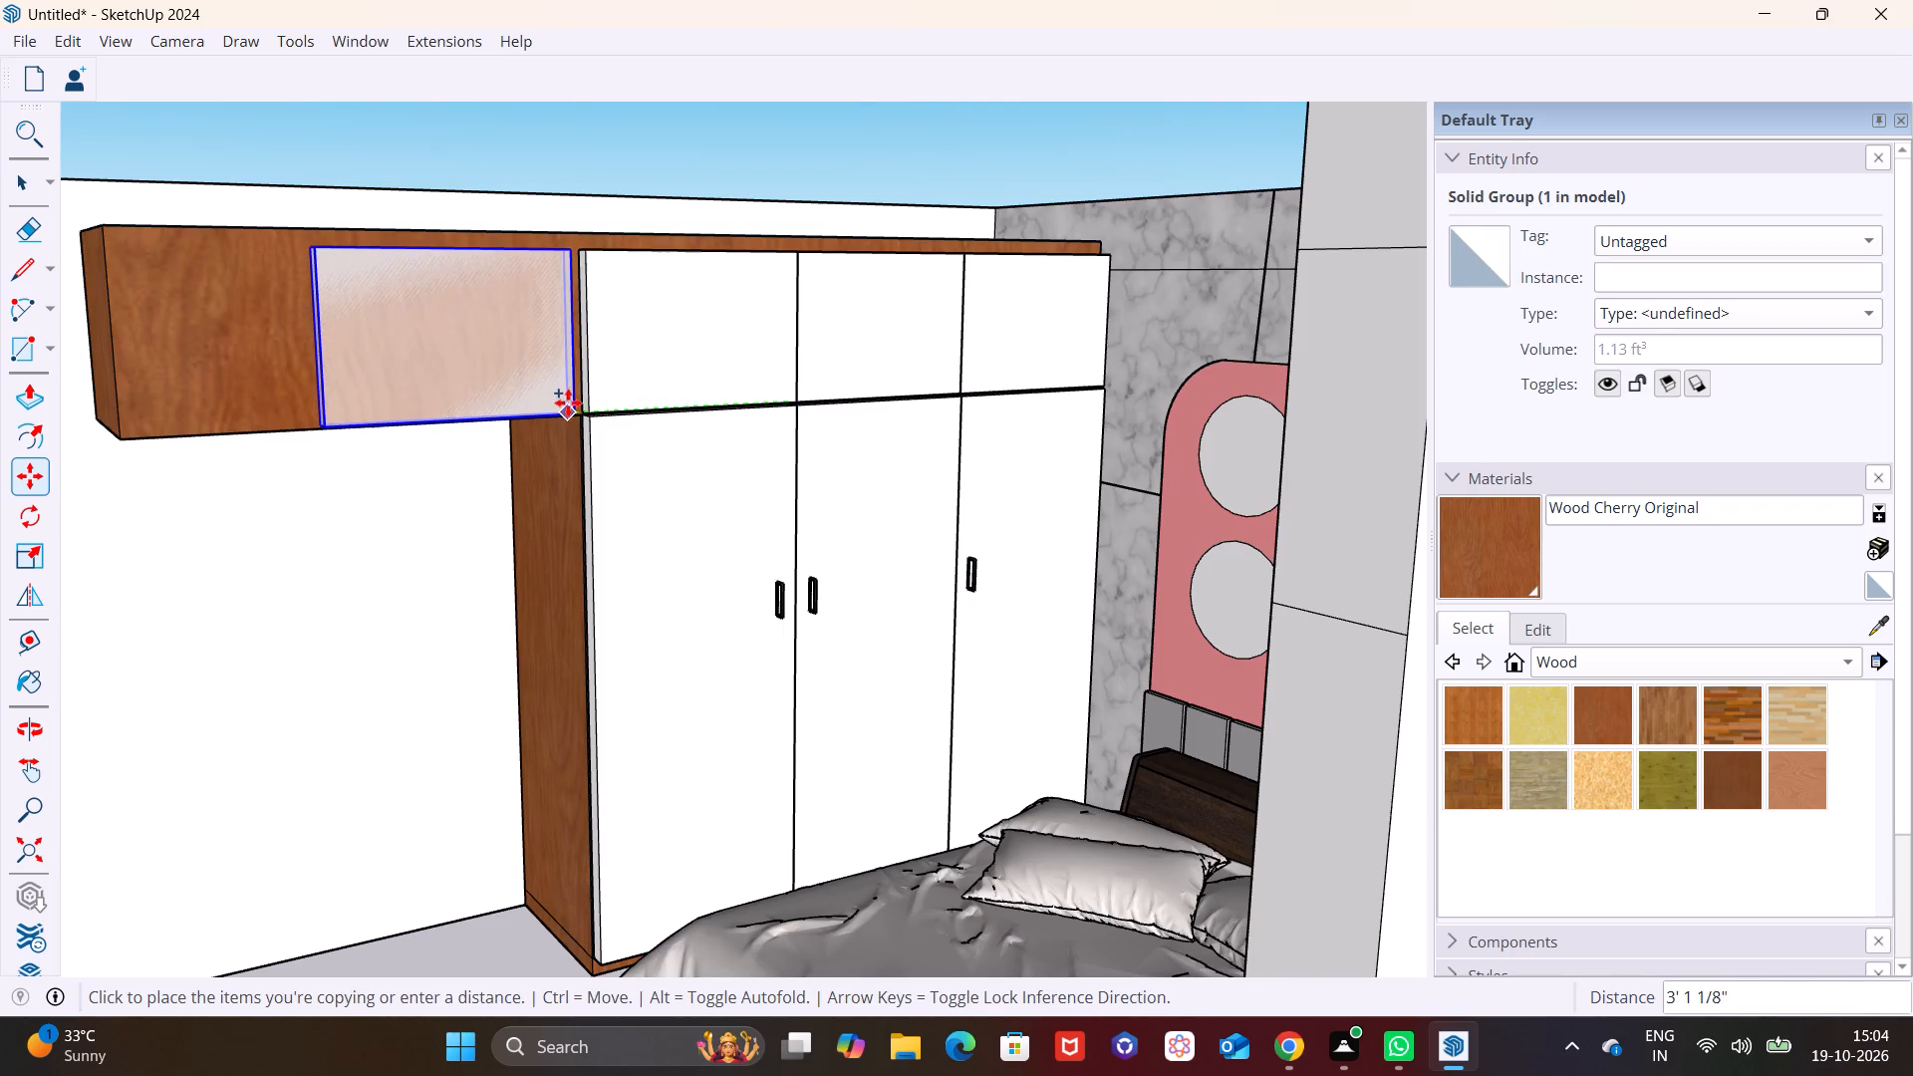
pyautogui.scroll(16, 559, 405)
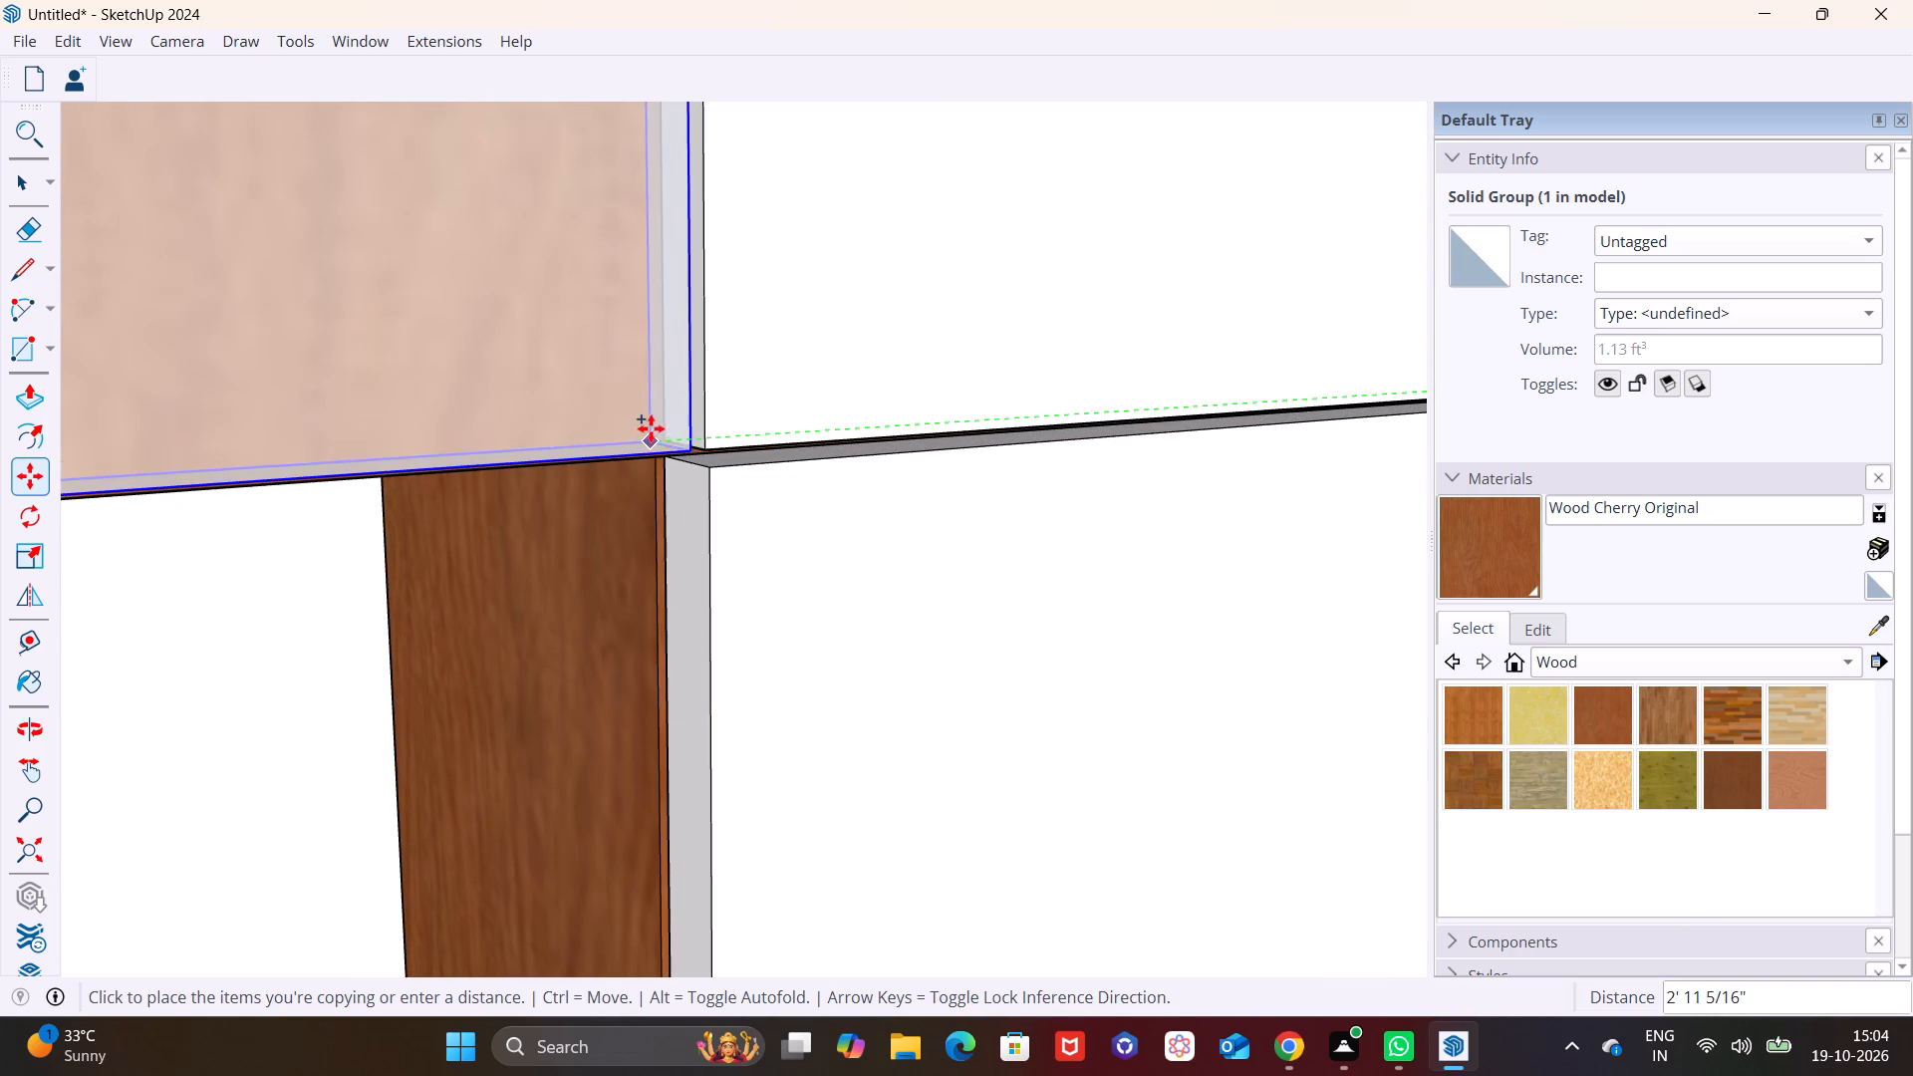
pyautogui.click(651, 428)
# Move the copied upper door about 3/8" towards the original door to close the gap between them.
pyautogui.scroll(-15, 629, 453)
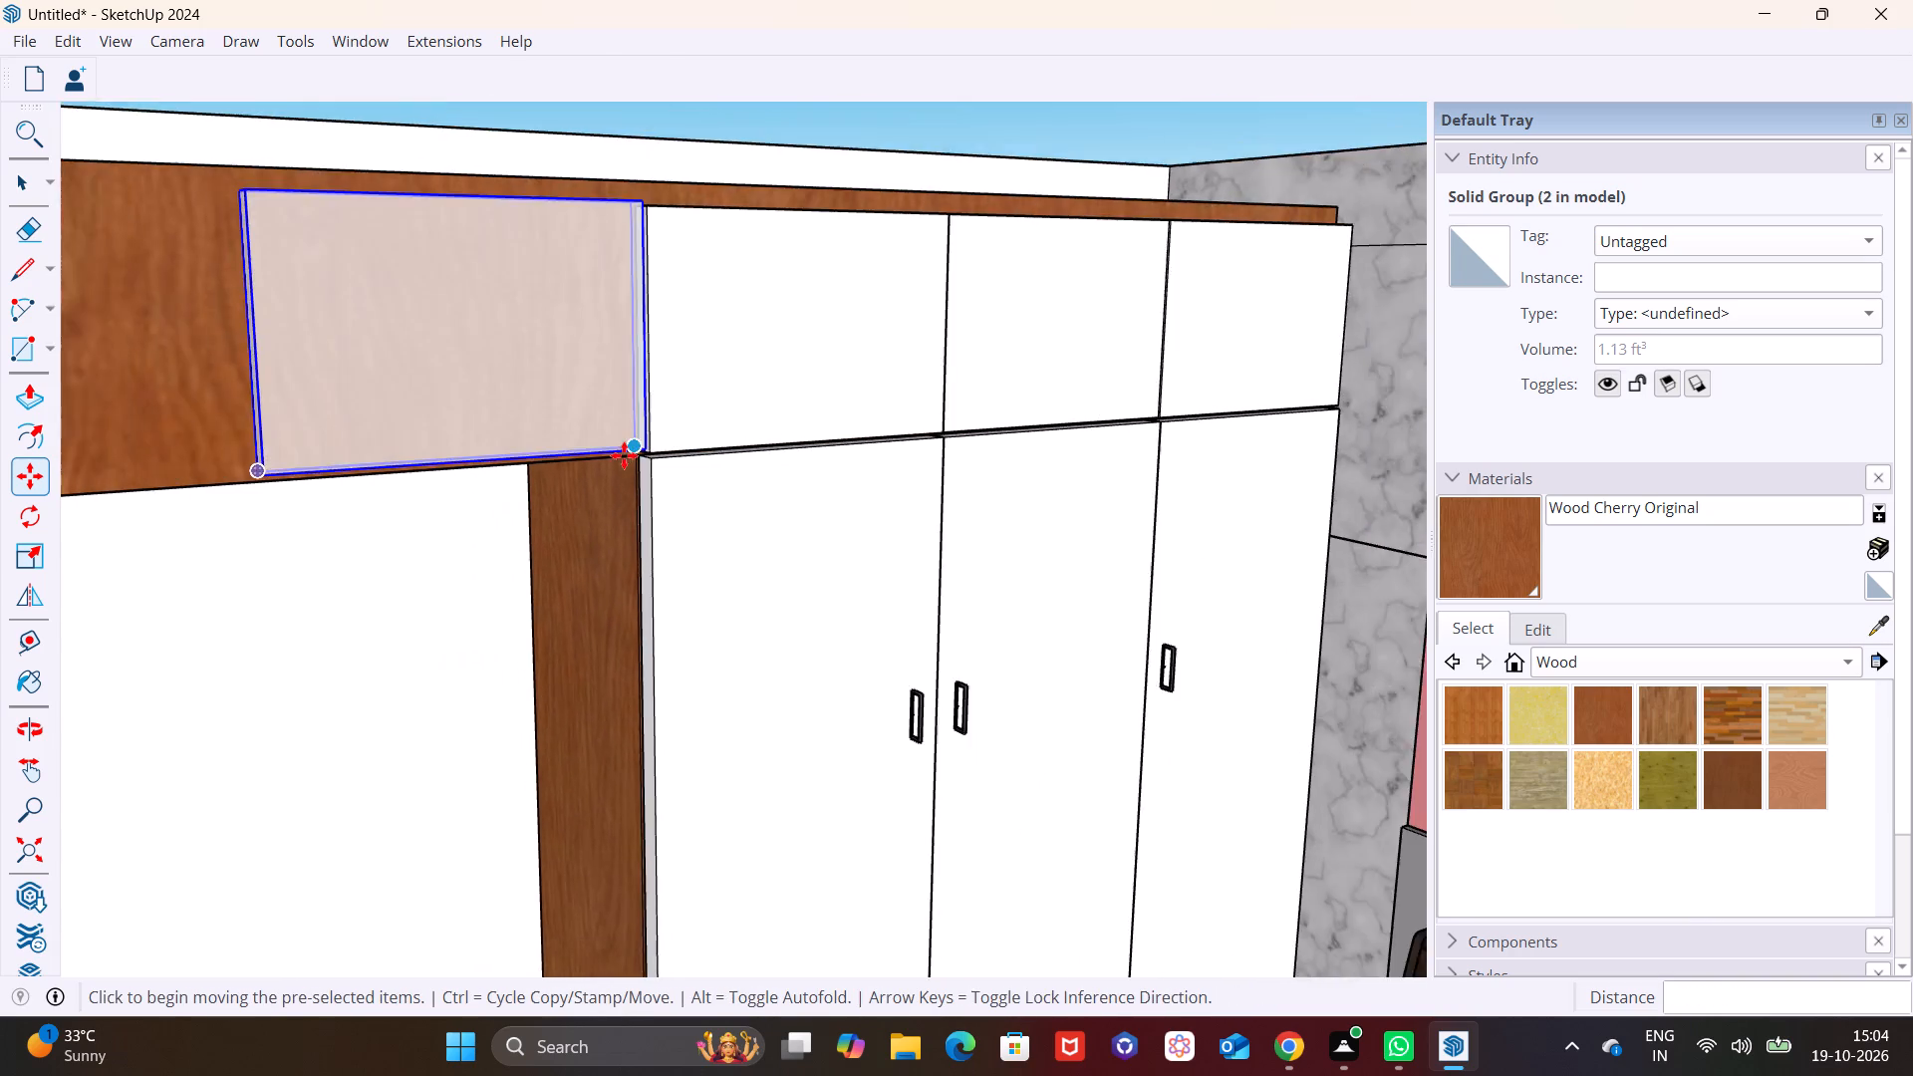
pyautogui.scroll(-1, 624, 455)
pyautogui.moveTo(617, 432); pyautogui.dragTo(469, 460, button='middle')
pyautogui.moveTo(576, 420); pyautogui.dragTo(567, 504, button='middle')
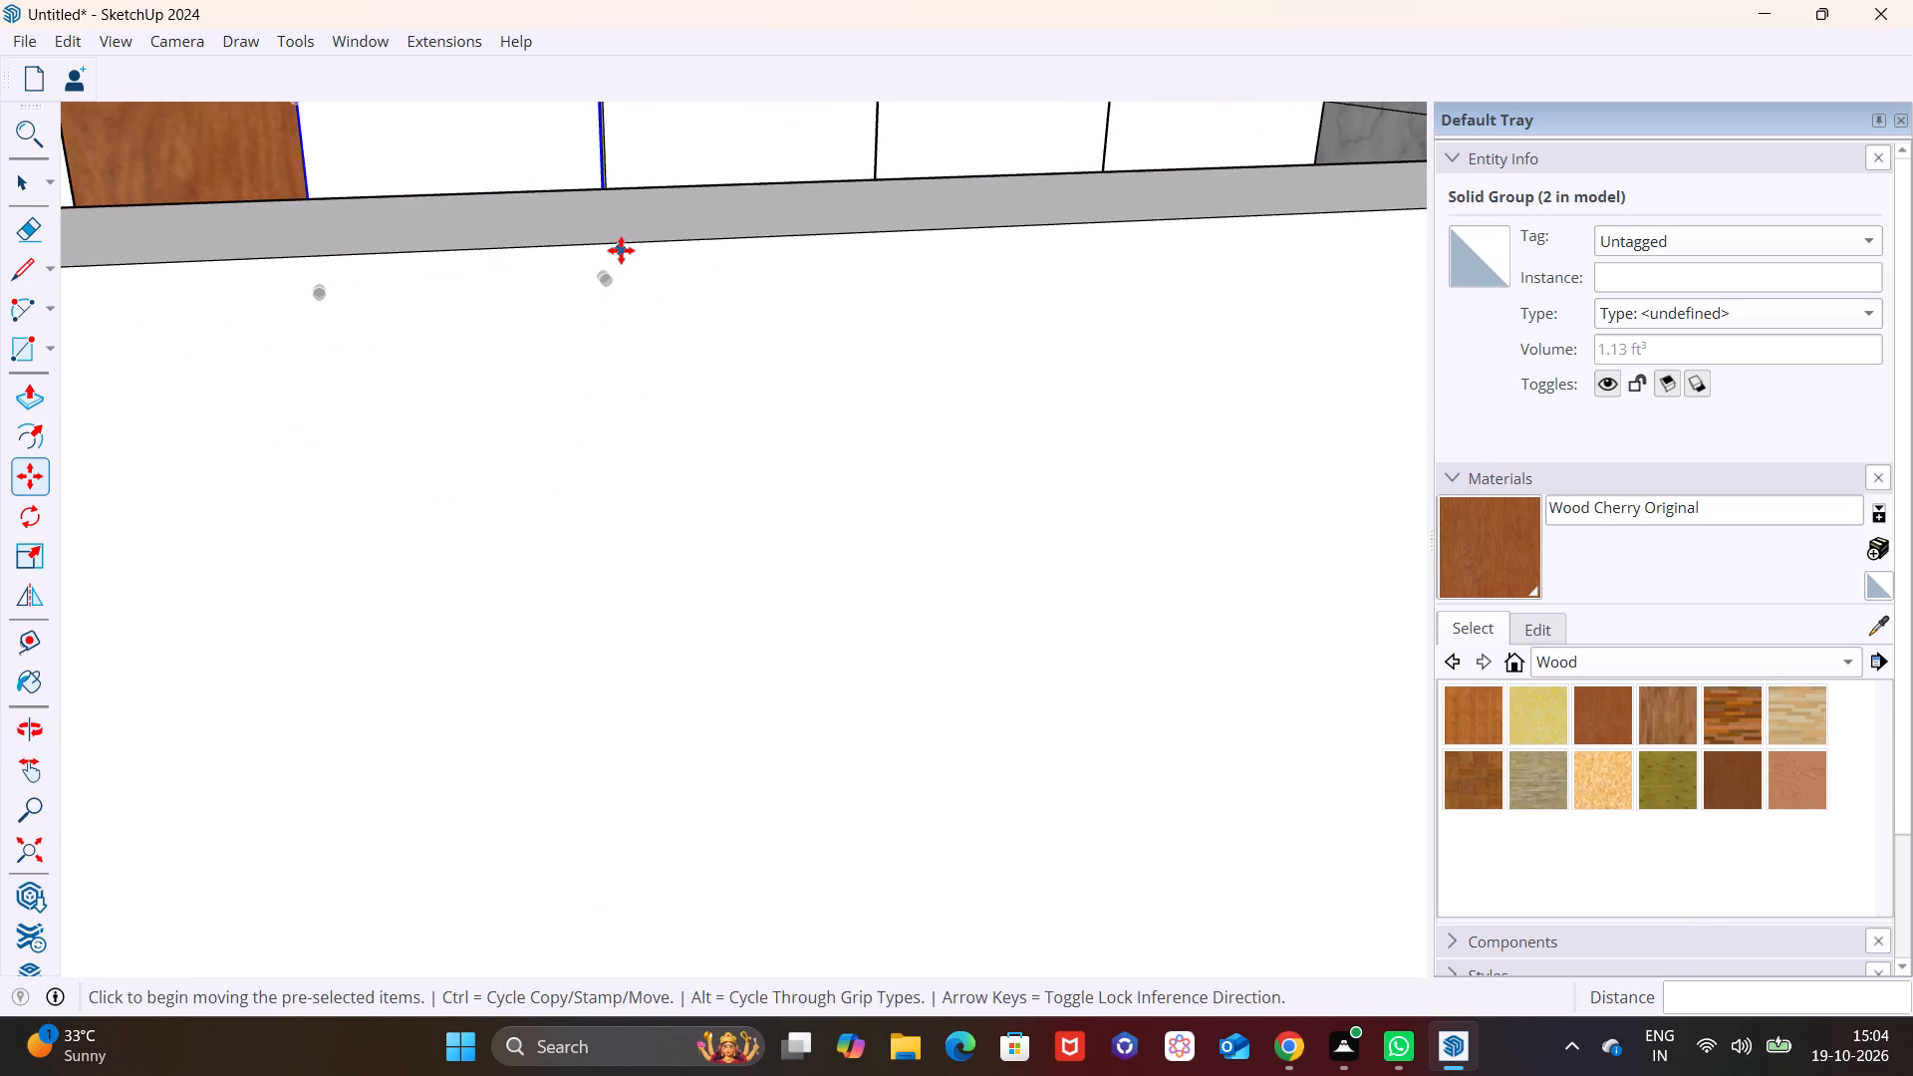
pyautogui.moveTo(621, 251); pyautogui.dragTo(639, 481, button='middle')
pyautogui.scroll(1, 751, 201)
pyautogui.keyDown('shift'); pyautogui.moveTo(745, 200); pyautogui.dragTo(709, 384, button='middle'); pyautogui.keyUp('shift')
pyautogui.scroll(5, 616, 332)
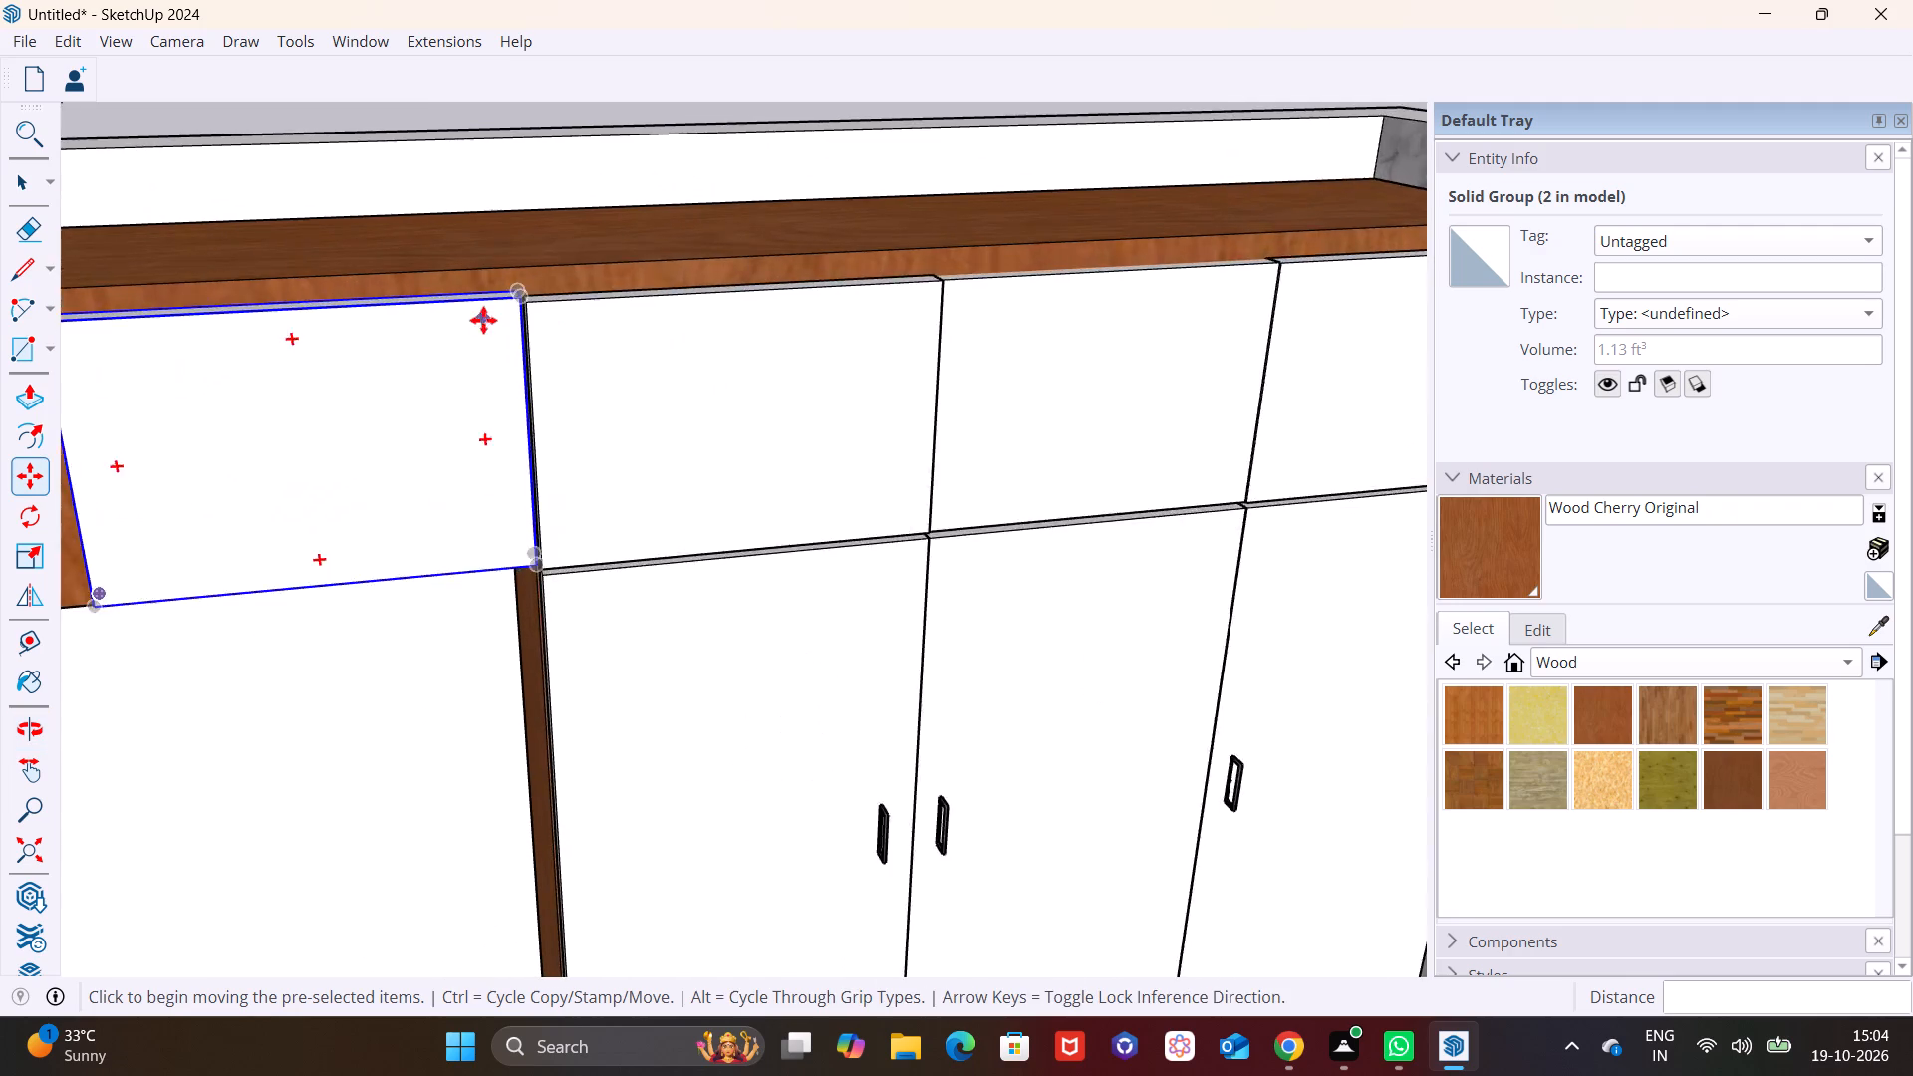
pyautogui.scroll(5, 483, 320)
pyautogui.keyDown('shift'); pyautogui.moveTo(615, 284); pyautogui.dragTo(653, 281, button='middle'); pyautogui.keyUp('shift')
pyautogui.moveTo(544, 342); pyautogui.dragTo(464, 314, button='middle')
pyautogui.scroll(1, 541, 342)
pyautogui.scroll(2, 569, 230)
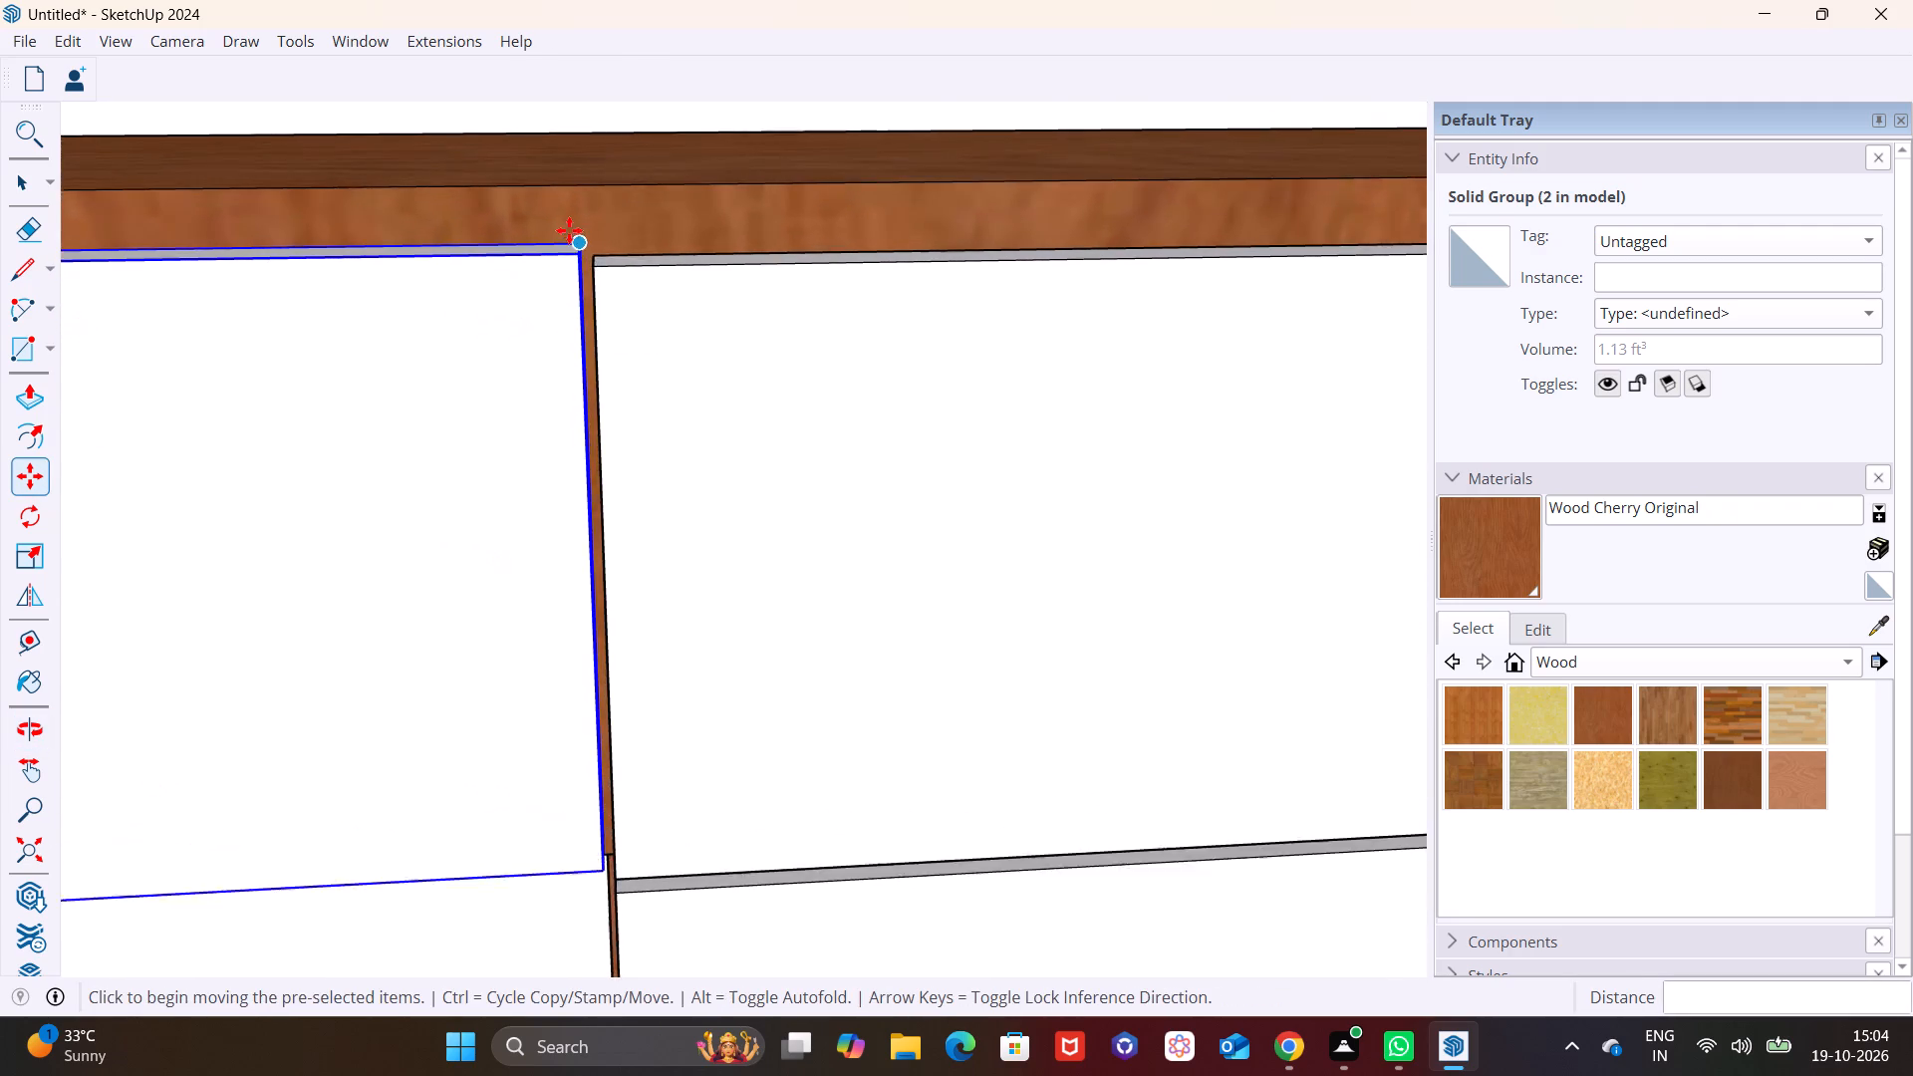
pyautogui.click(581, 255)
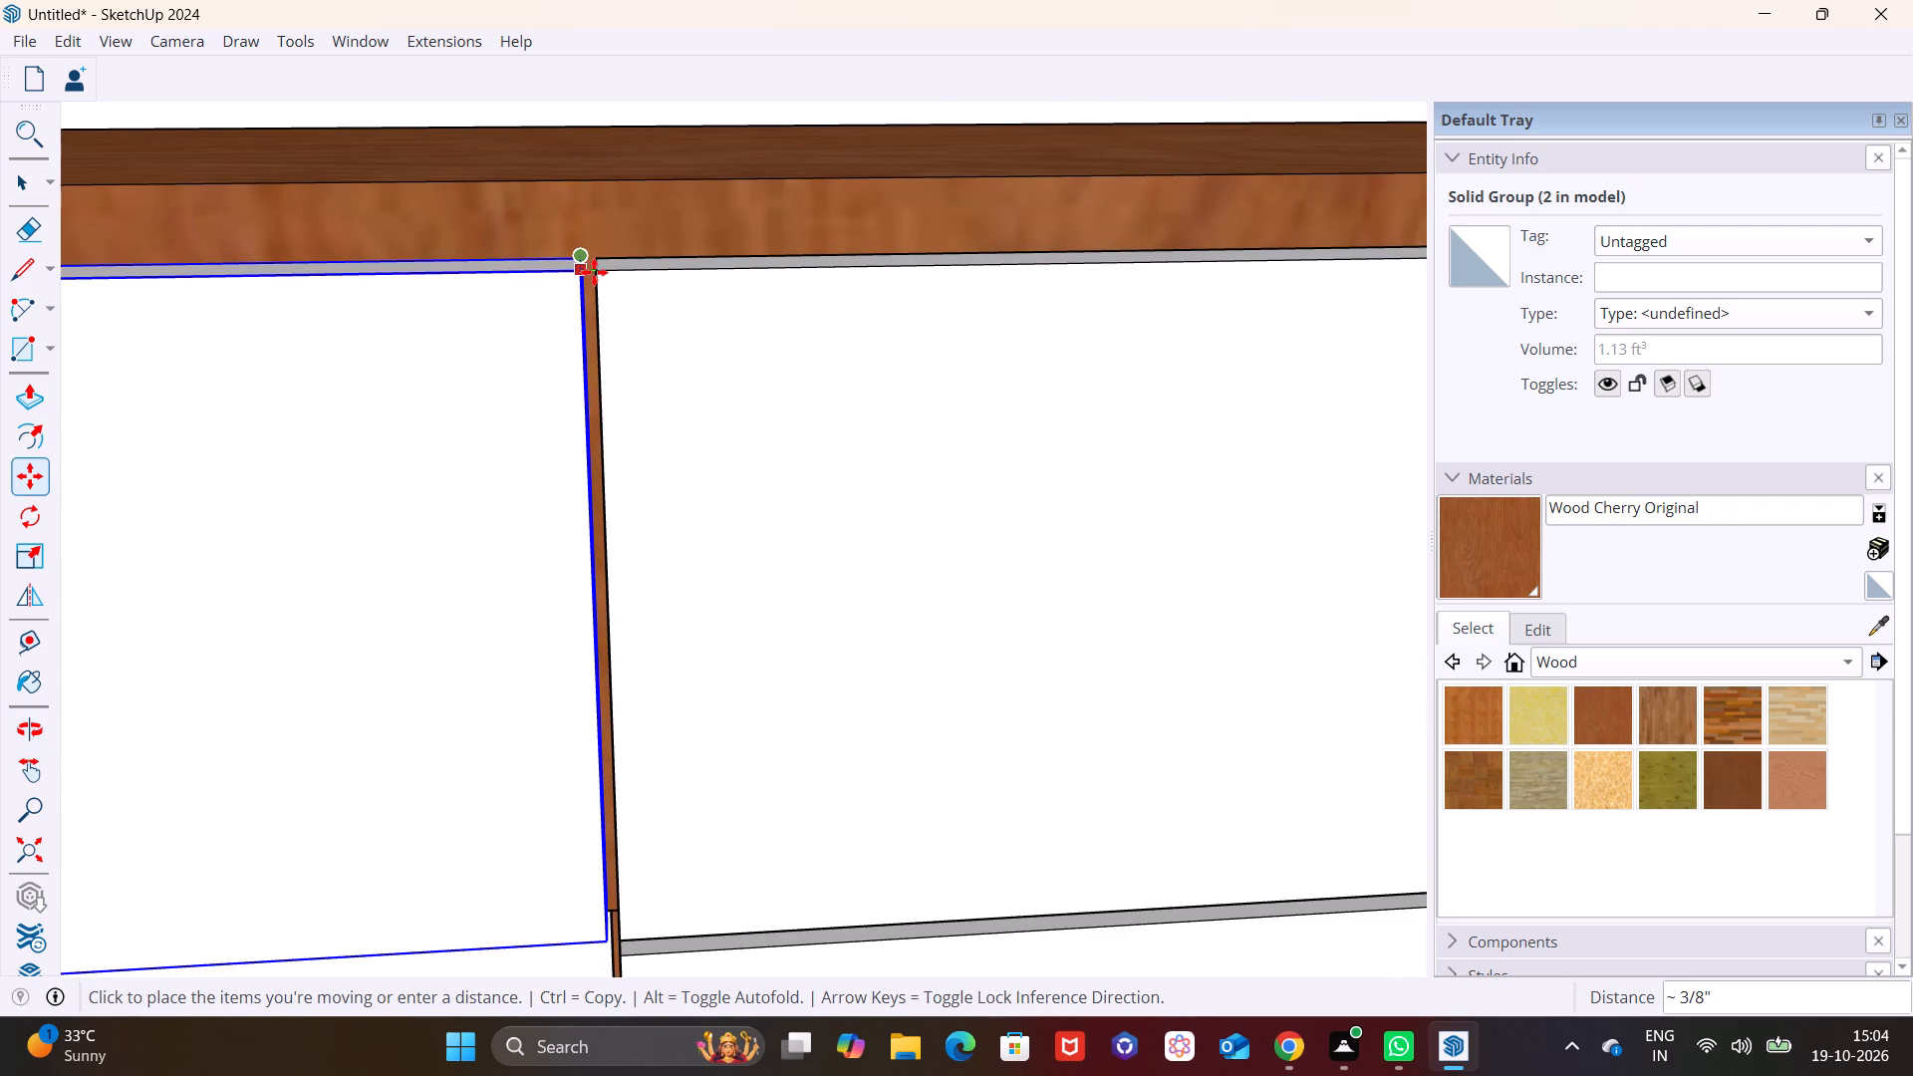
pyautogui.click(594, 271)
pyautogui.scroll(-14, 499, 374)
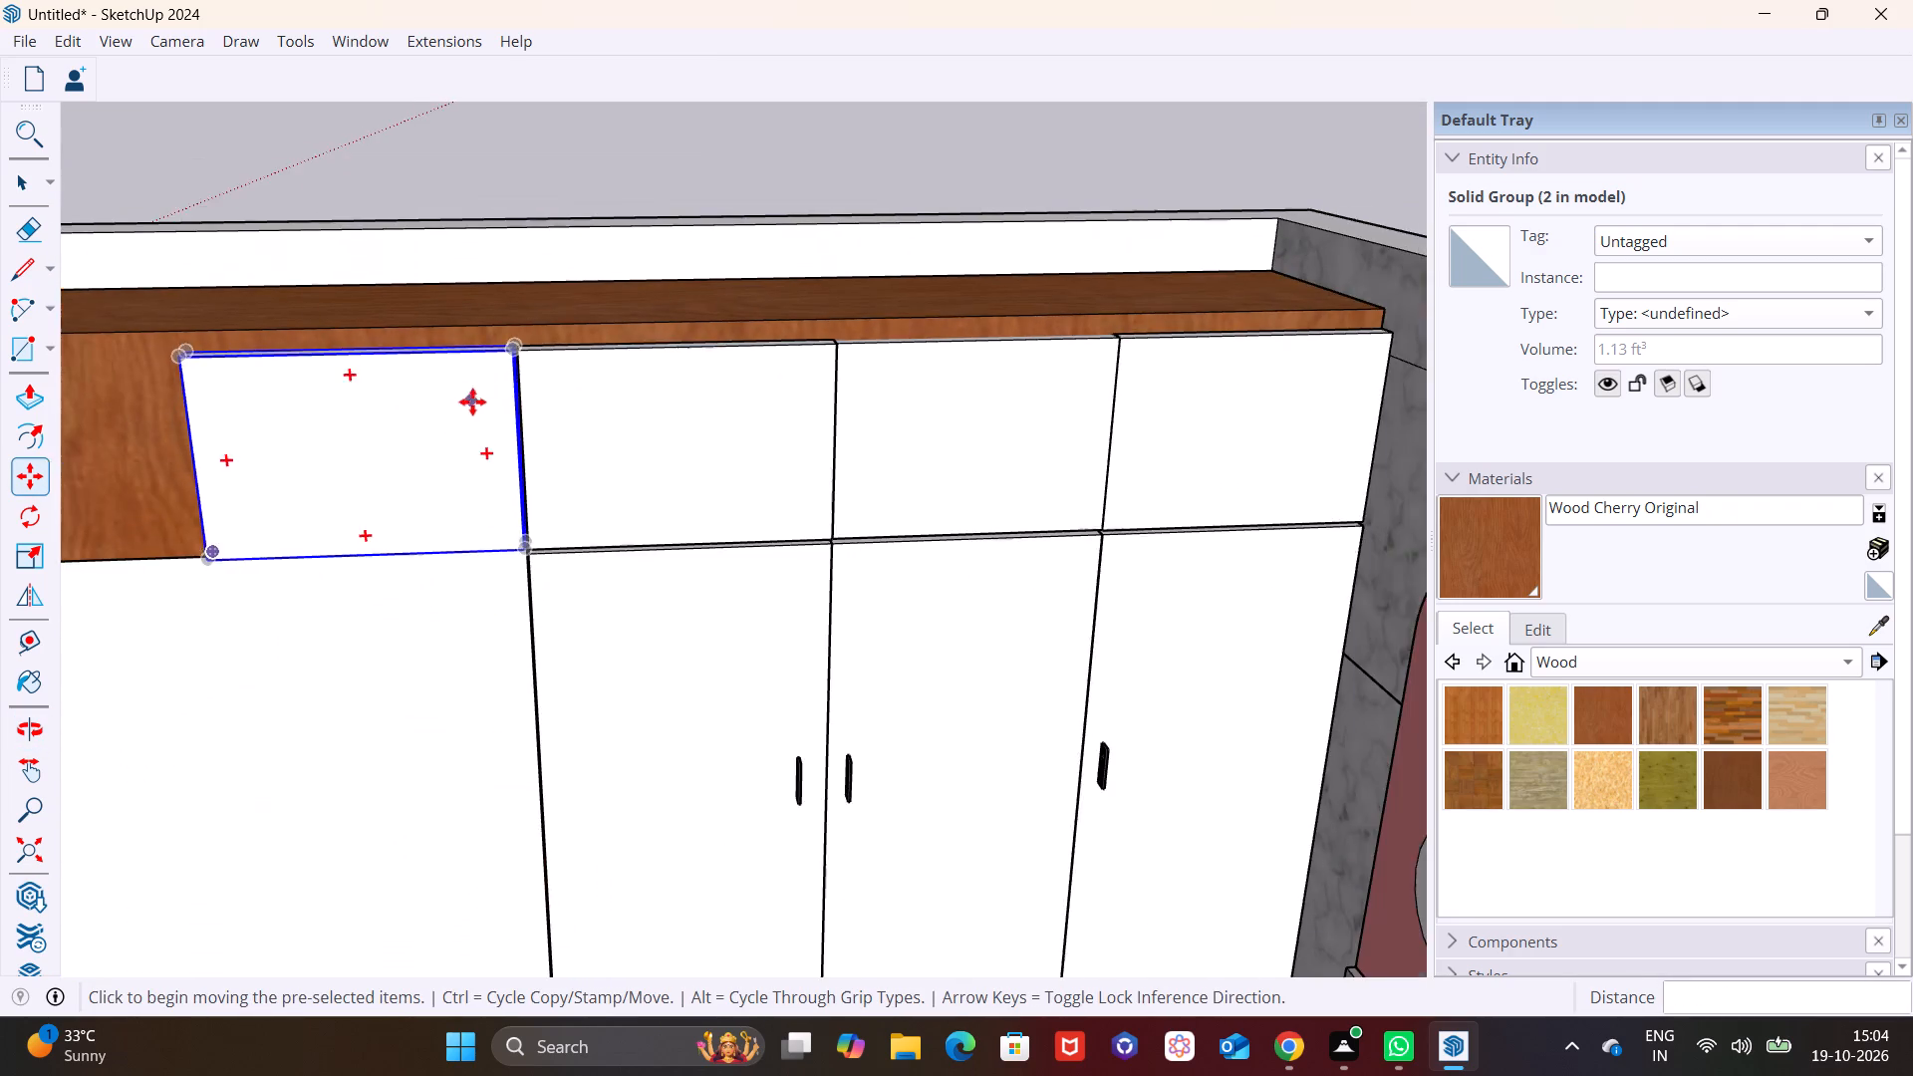
# Copy the new upper door about 2' 11" along the green axis, covering the remaining front of the extended cabinet.
pyautogui.keyDown('shift'); pyautogui.moveTo(688, 374); pyautogui.dragTo(1027, 363, button='middle'); pyautogui.keyUp('shift')
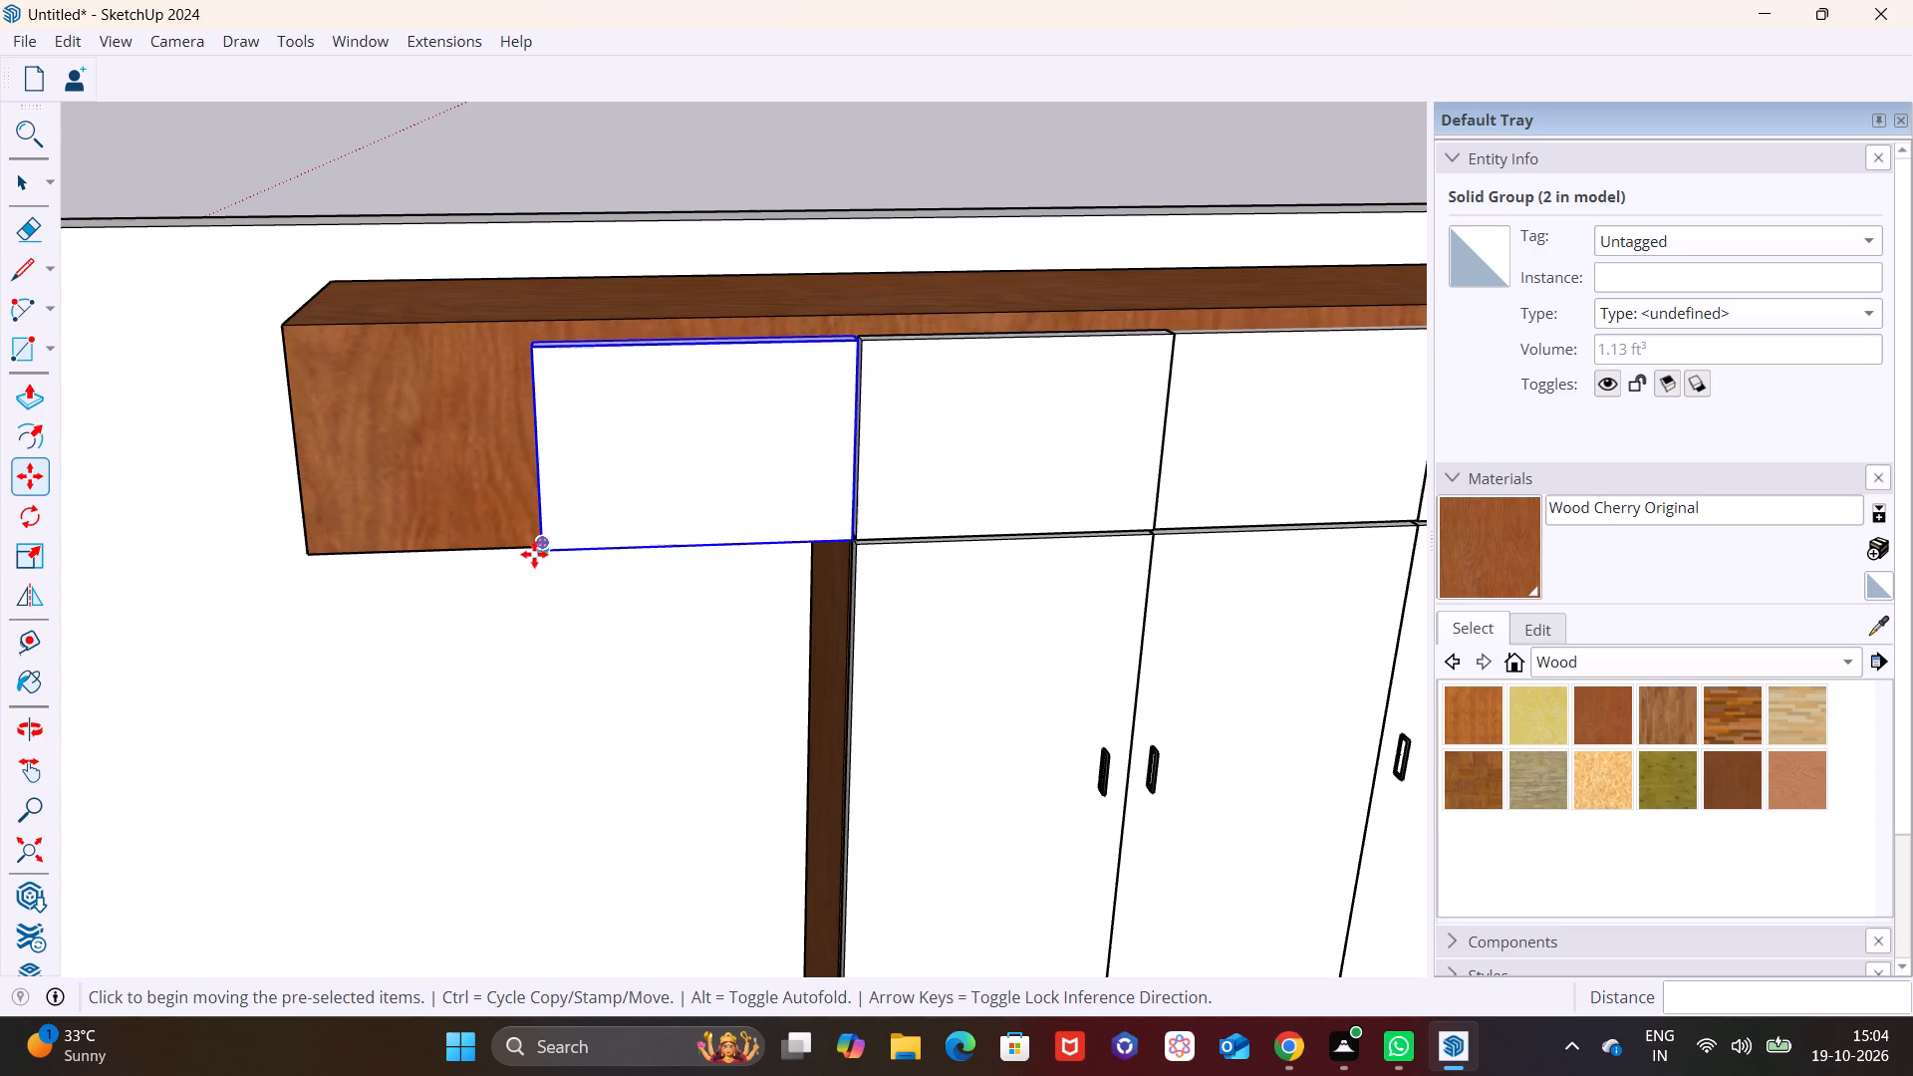
pyautogui.scroll(1, 862, 319)
pyautogui.moveTo(862, 319); pyautogui.dragTo(730, 473, button='middle')
pyautogui.scroll(7, 851, 377)
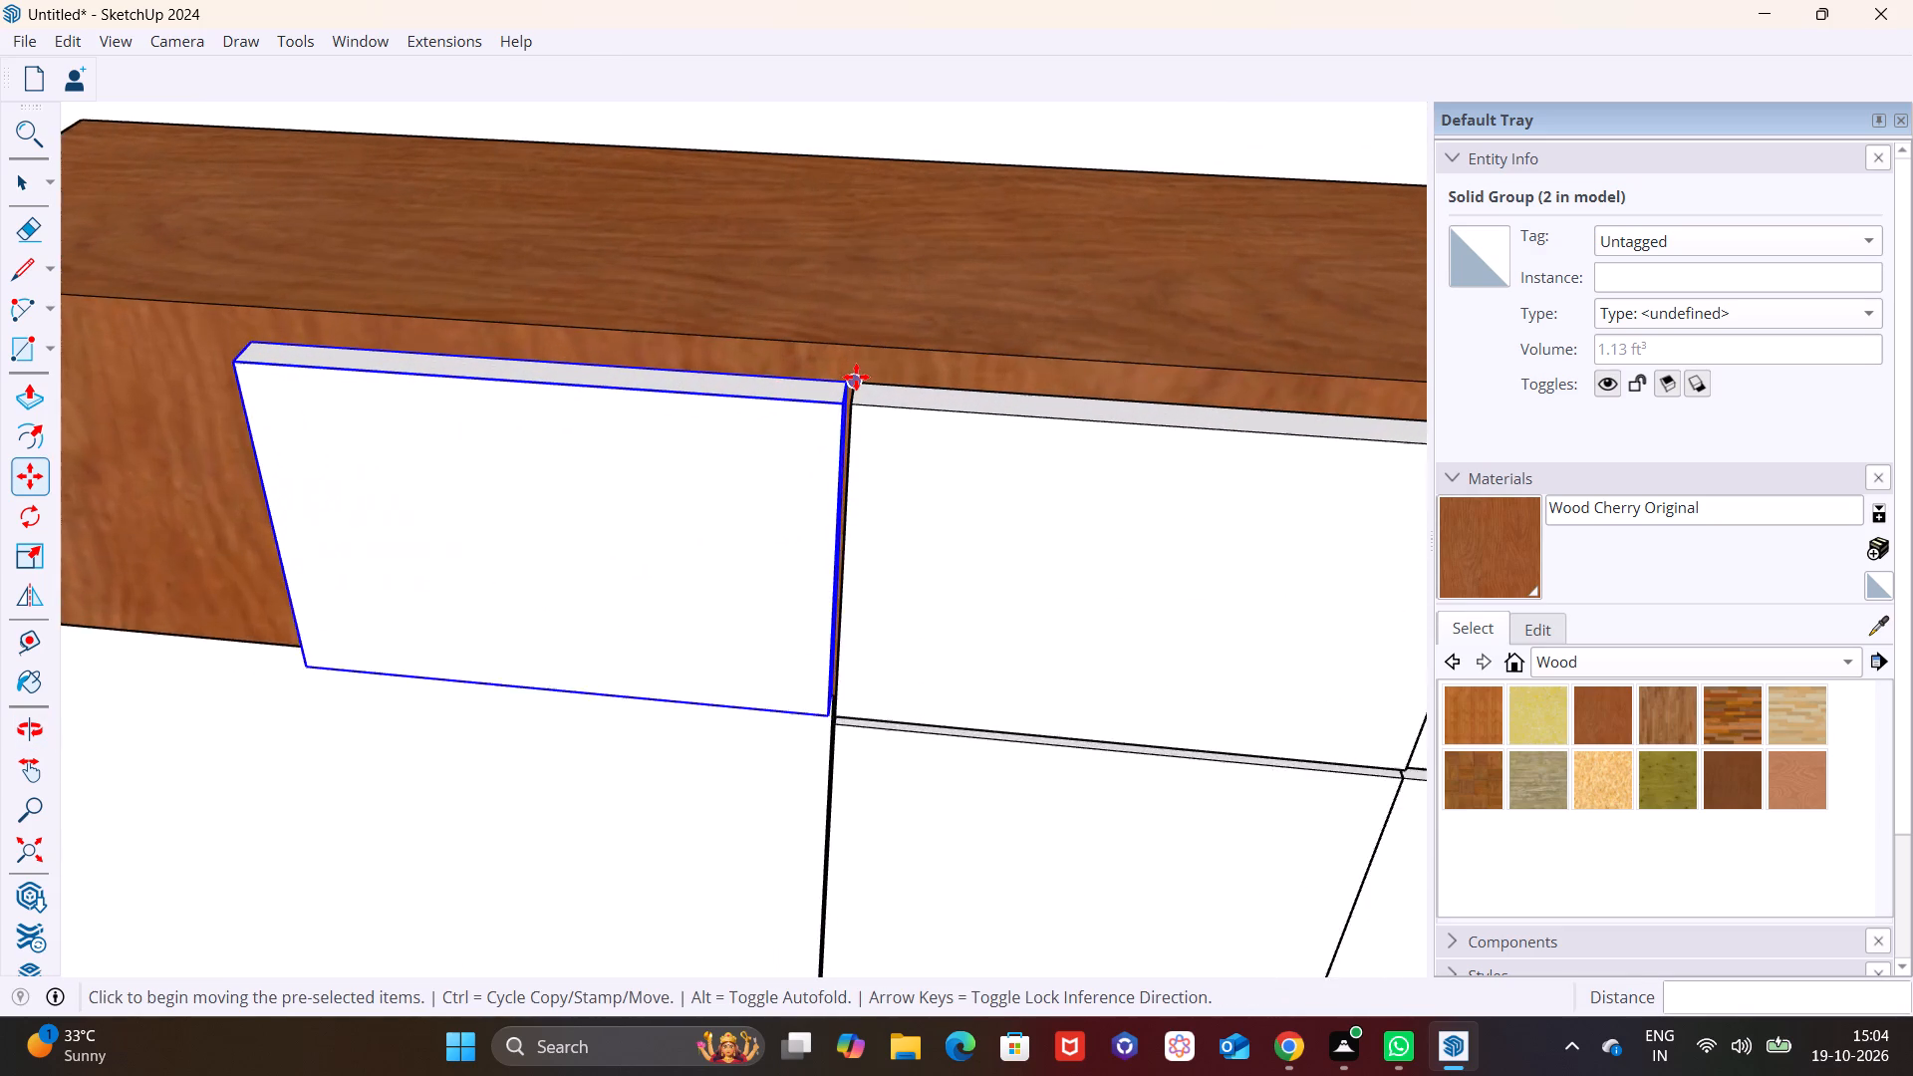
pyautogui.click(835, 377)
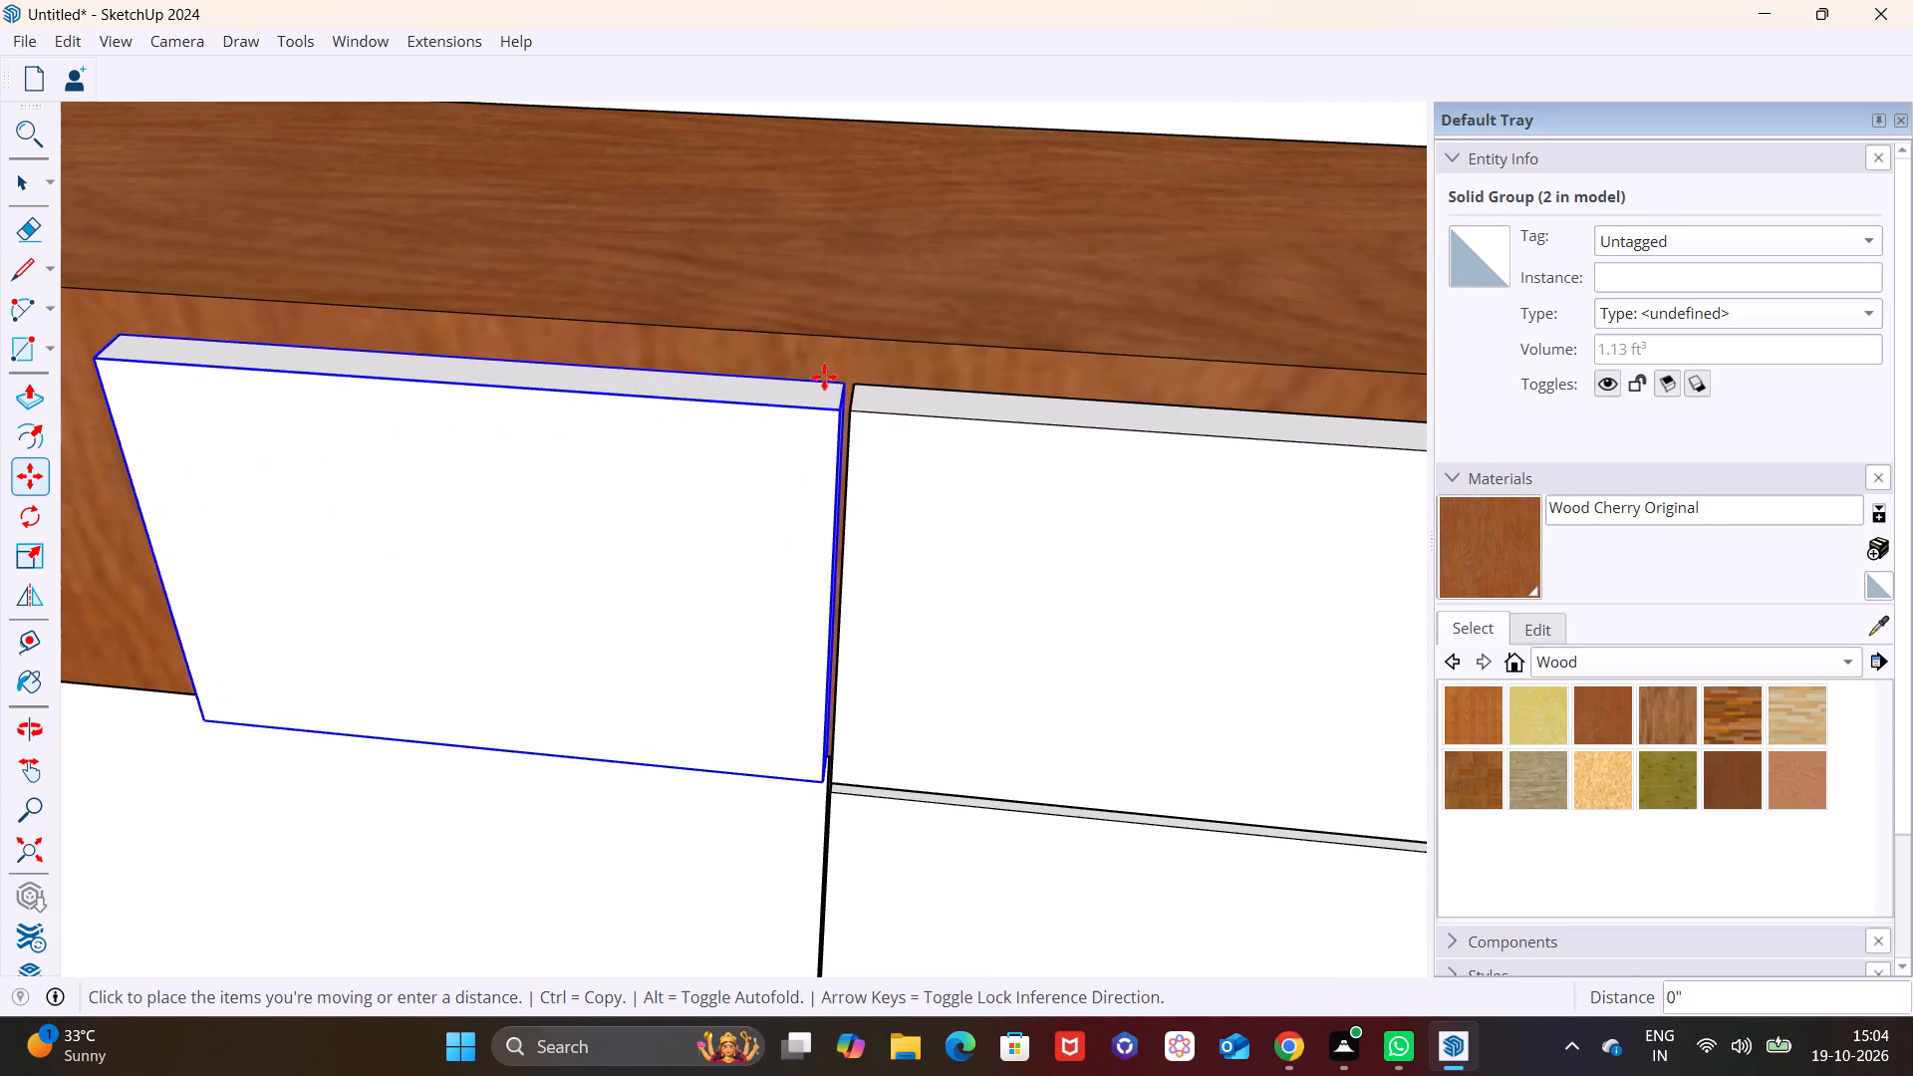
pyautogui.moveTo(374, 309); pyautogui.dragTo(589, 305, button='middle')
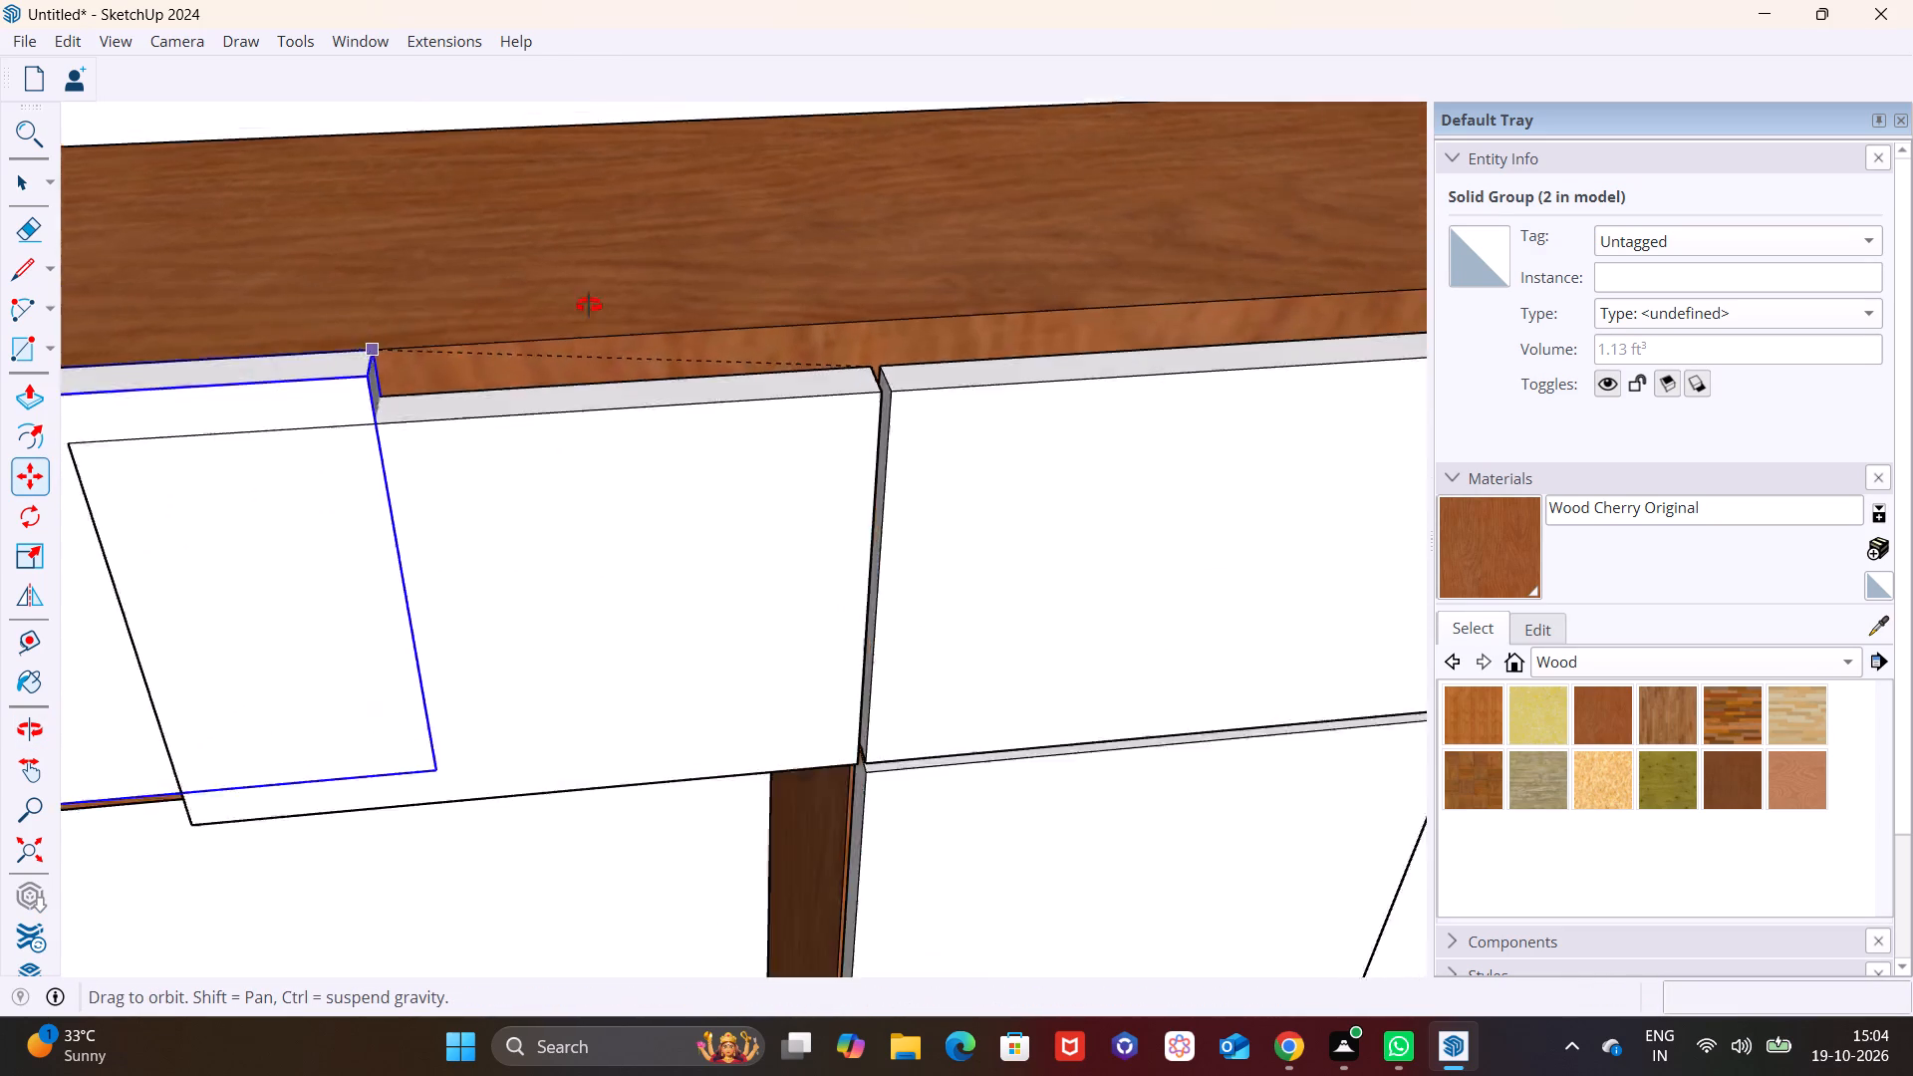
pyautogui.moveTo(589, 305); pyautogui.dragTo(659, 358, button='middle')
pyautogui.keyDown('shift'); pyautogui.moveTo(514, 343); pyautogui.dragTo(1299, 196, button='middle'); pyautogui.keyUp('shift')
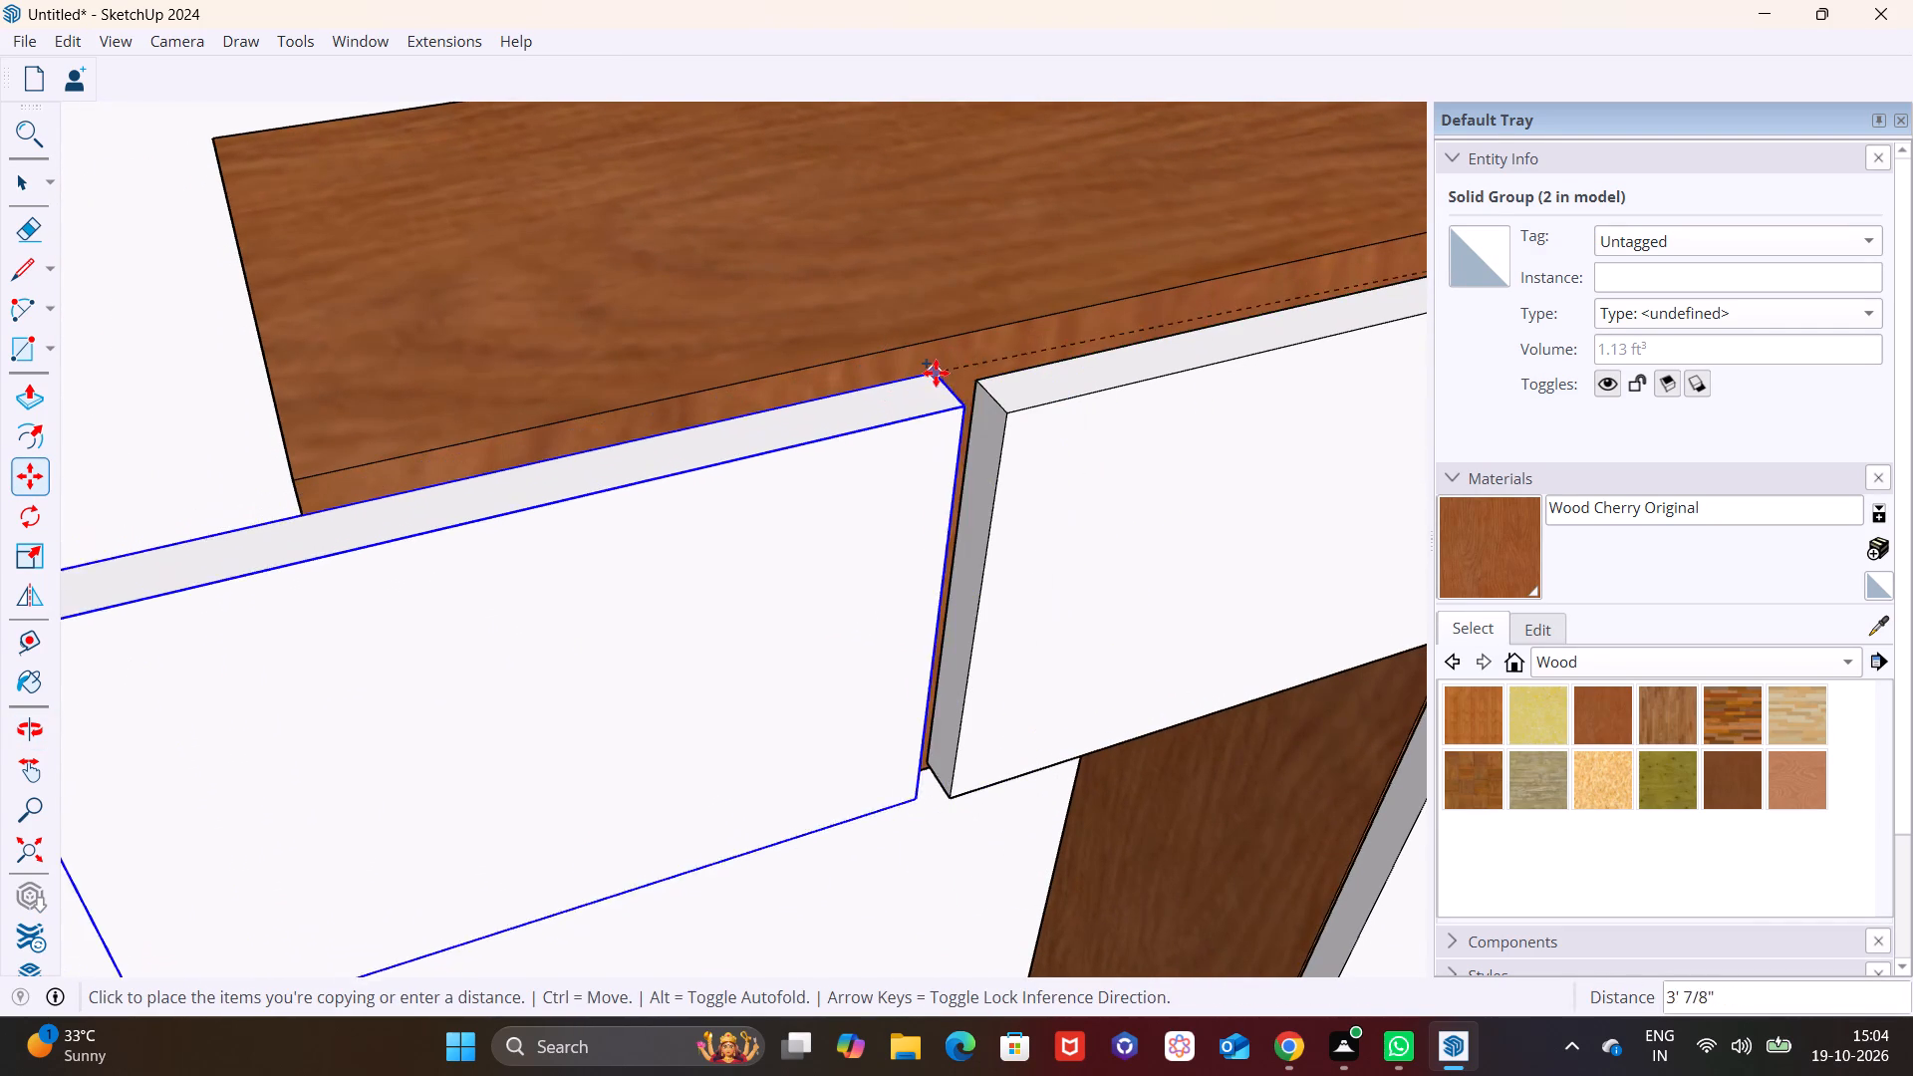
pyautogui.scroll(3, 956, 380)
pyautogui.moveTo(966, 381); pyautogui.dragTo(577, 251, button='middle')
pyautogui.scroll(1, 640, 277)
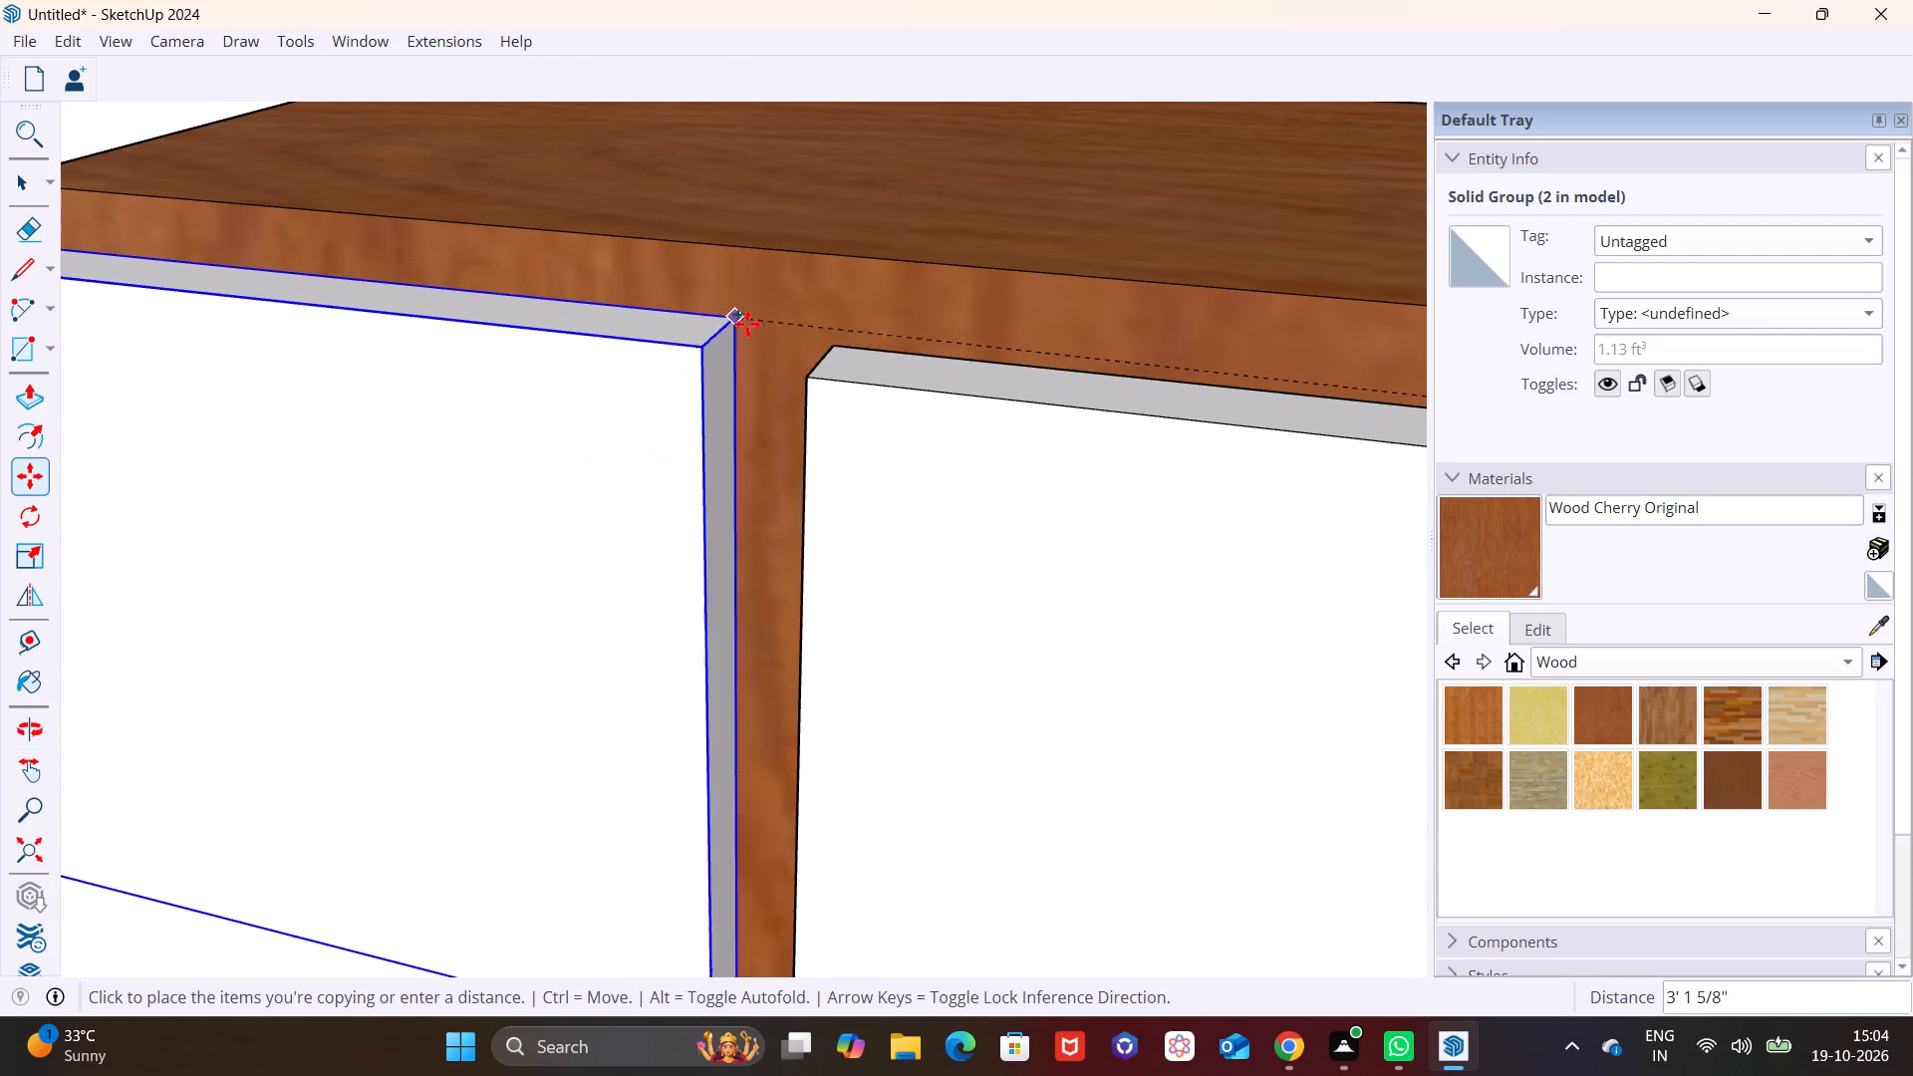
pyautogui.click(830, 337)
pyautogui.press('space')
# Push the outermost upper door's overhanging end face inwards about 9", flush with the end of the extended cabinet.
pyautogui.scroll(-16, 747, 357)
pyautogui.moveTo(633, 443); pyautogui.dragTo(1207, 237, button='middle')
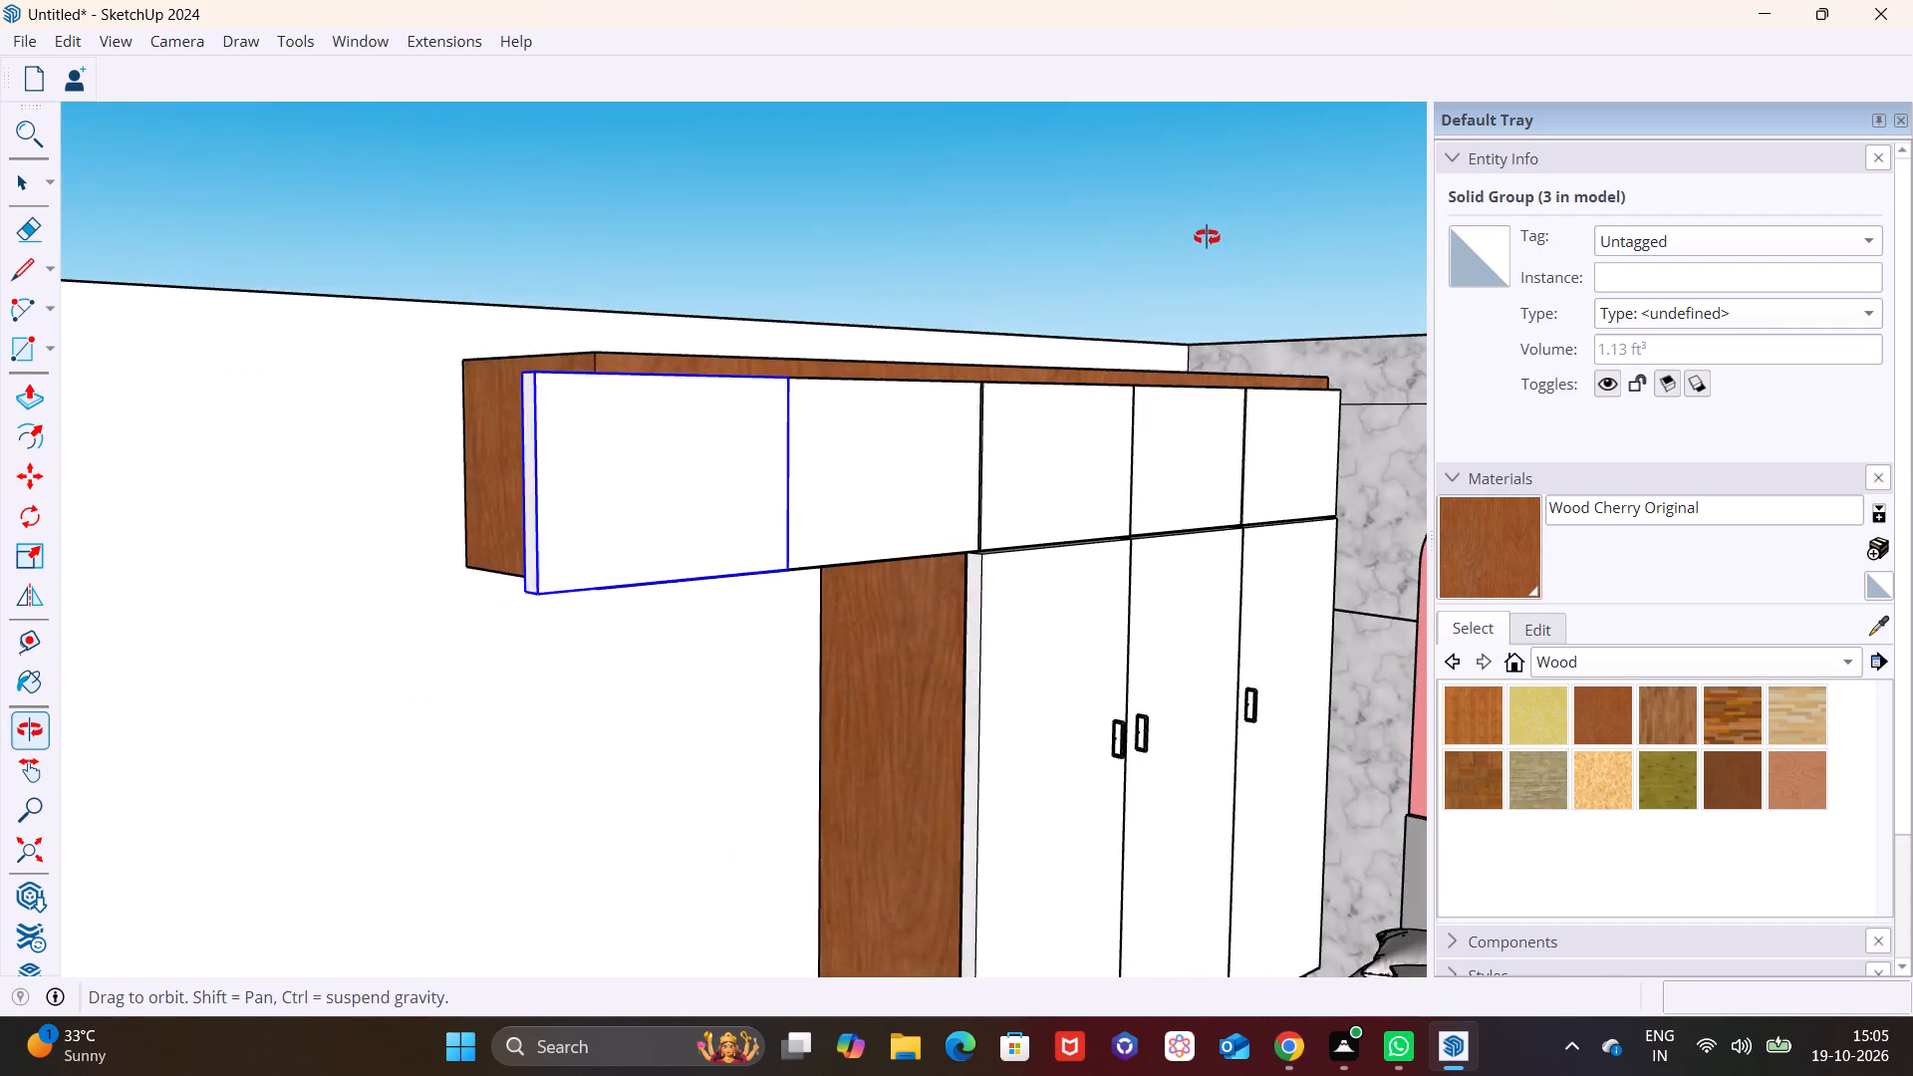
pyautogui.moveTo(1207, 237); pyautogui.dragTo(1207, 239, button='middle')
pyautogui.scroll(-5, 696, 533)
pyautogui.scroll(9, 635, 442)
pyautogui.click(639, 492)
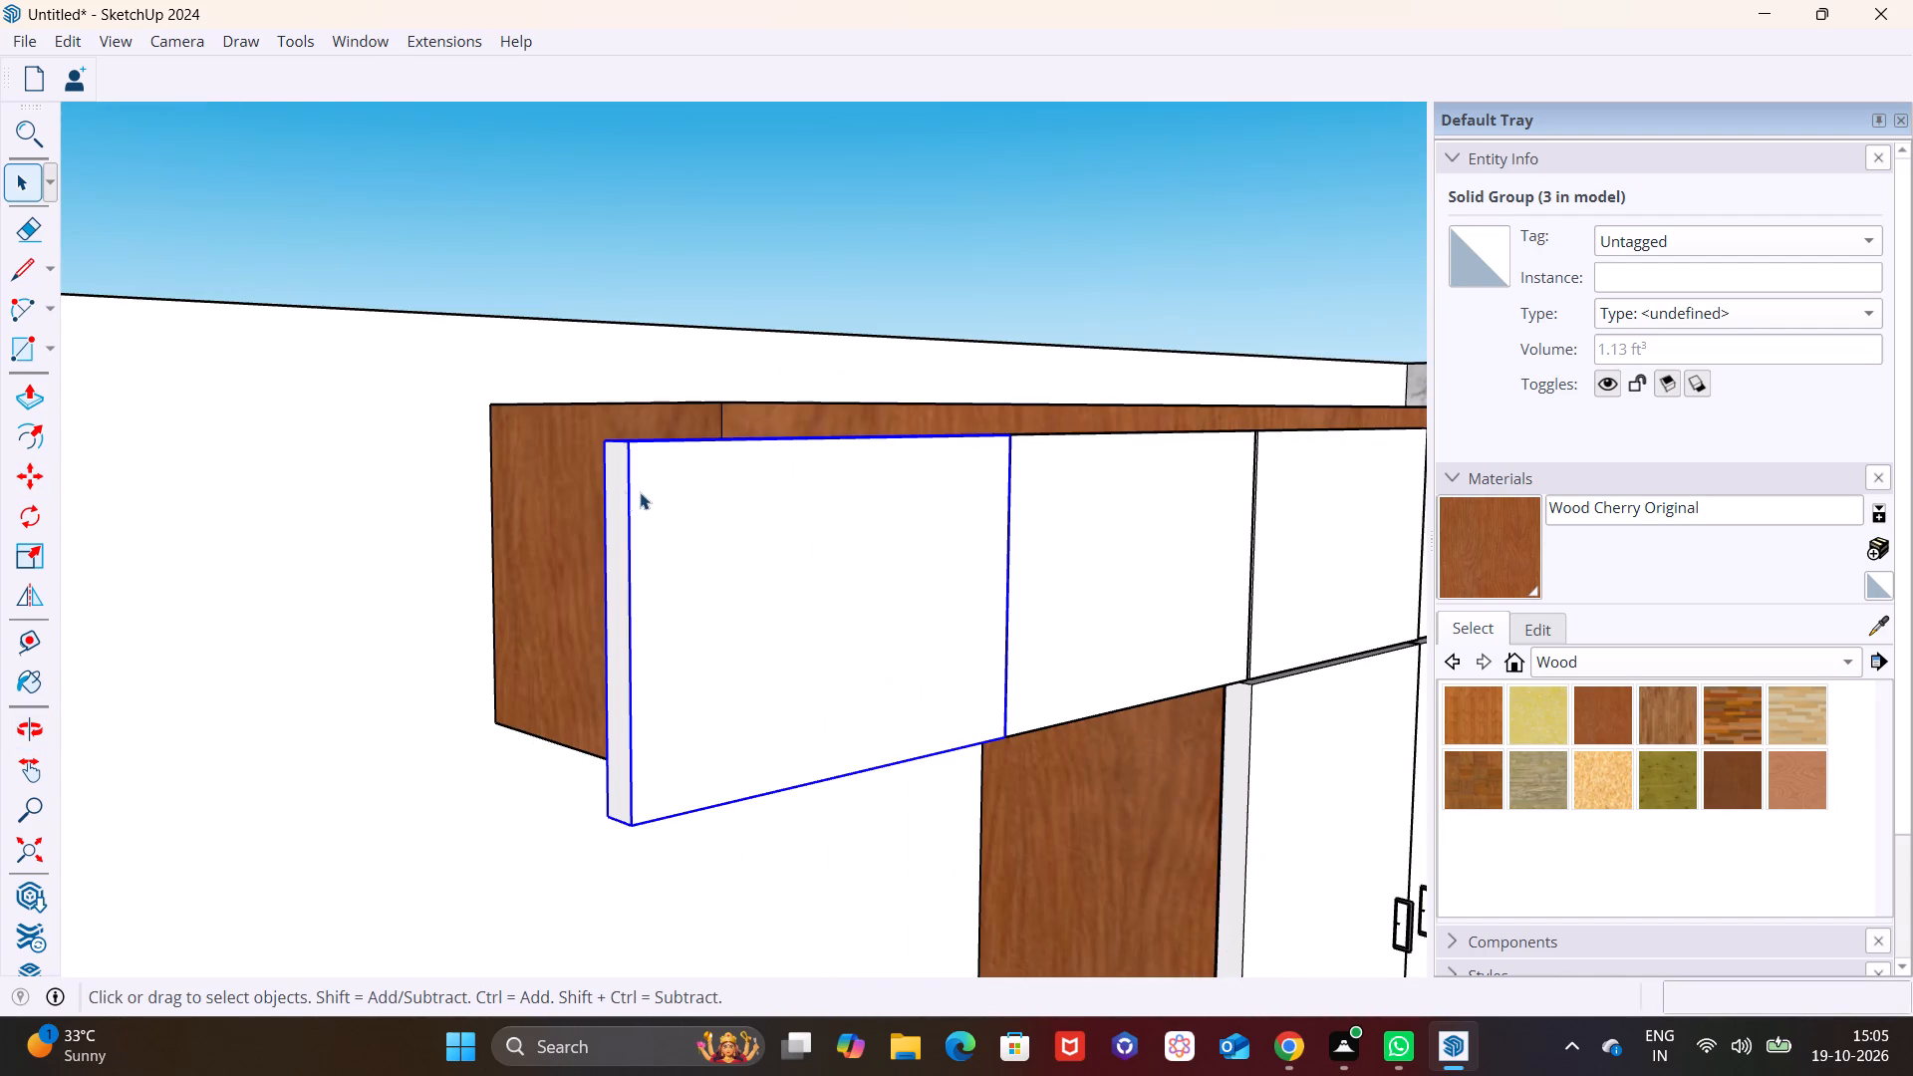
pyautogui.click(433, 485)
pyautogui.click(627, 515)
pyautogui.tripleClick(614, 515)
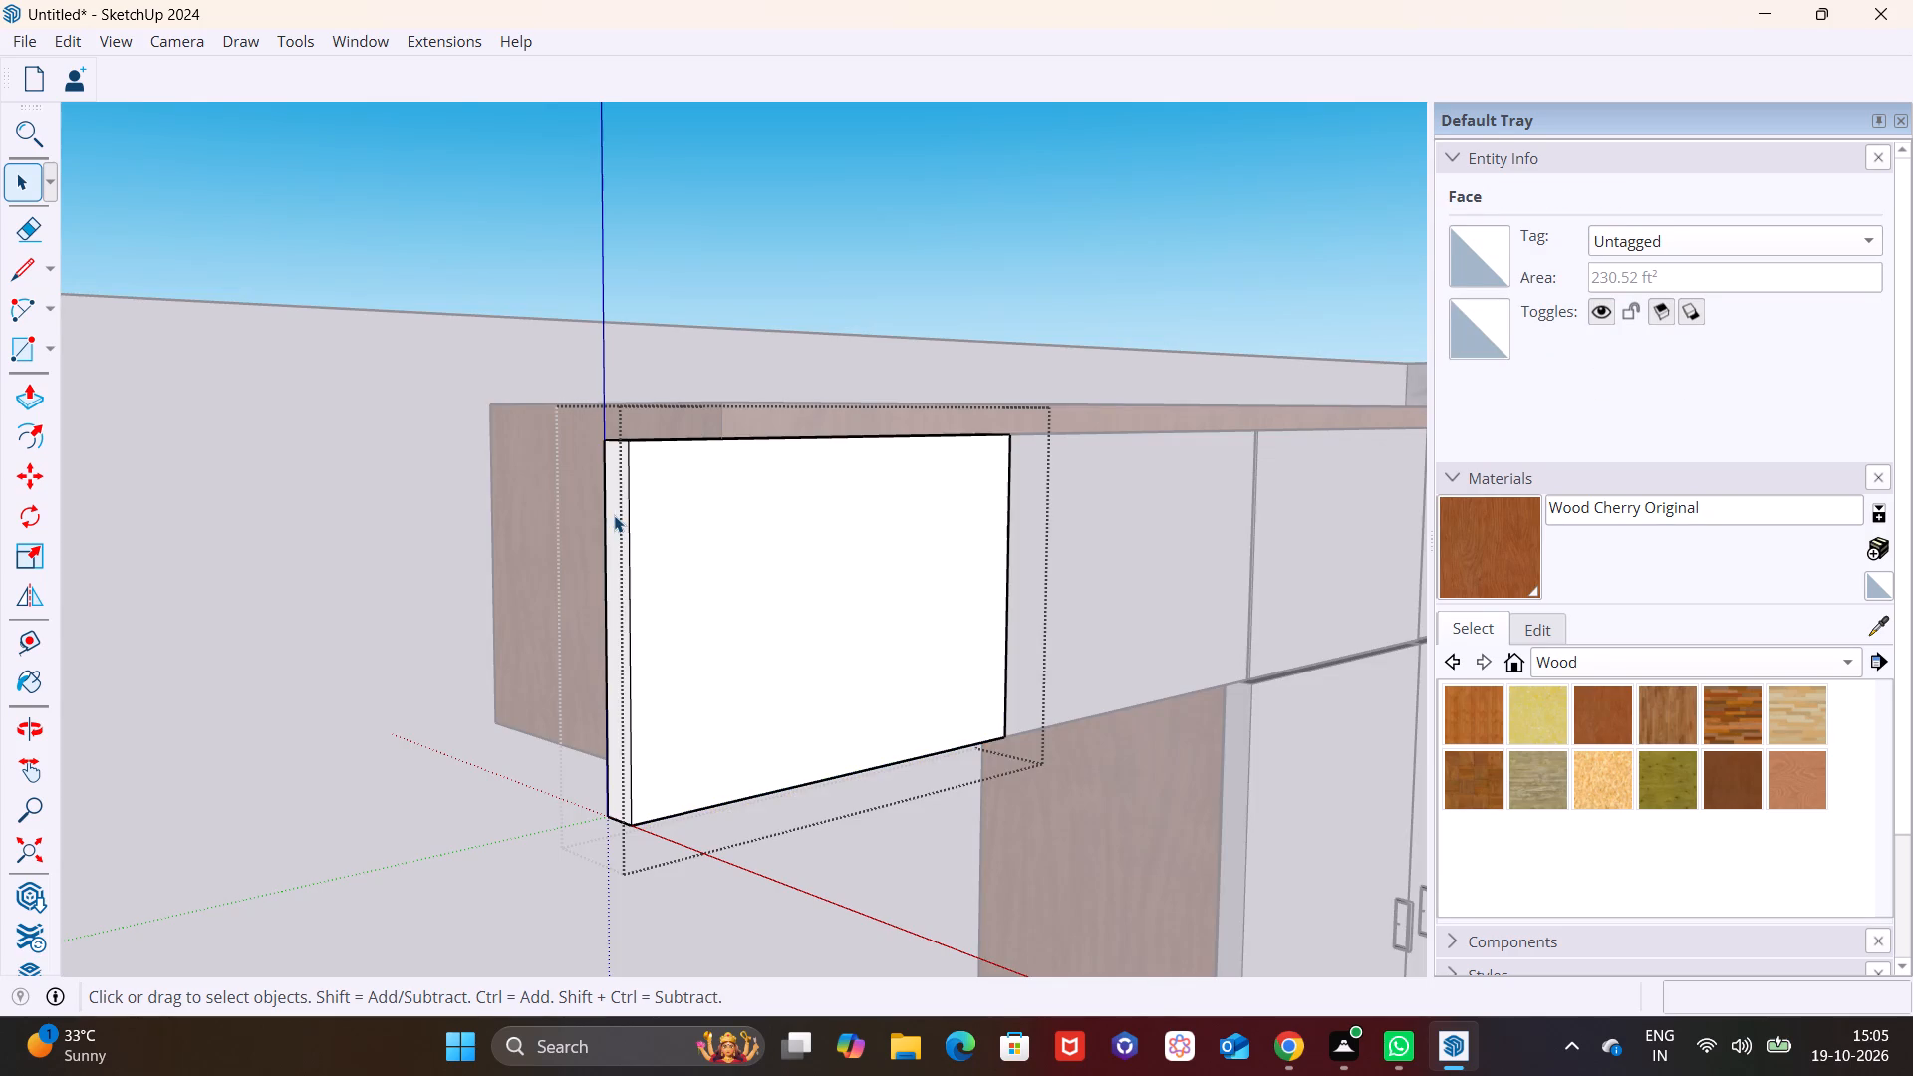
pyautogui.click(623, 512)
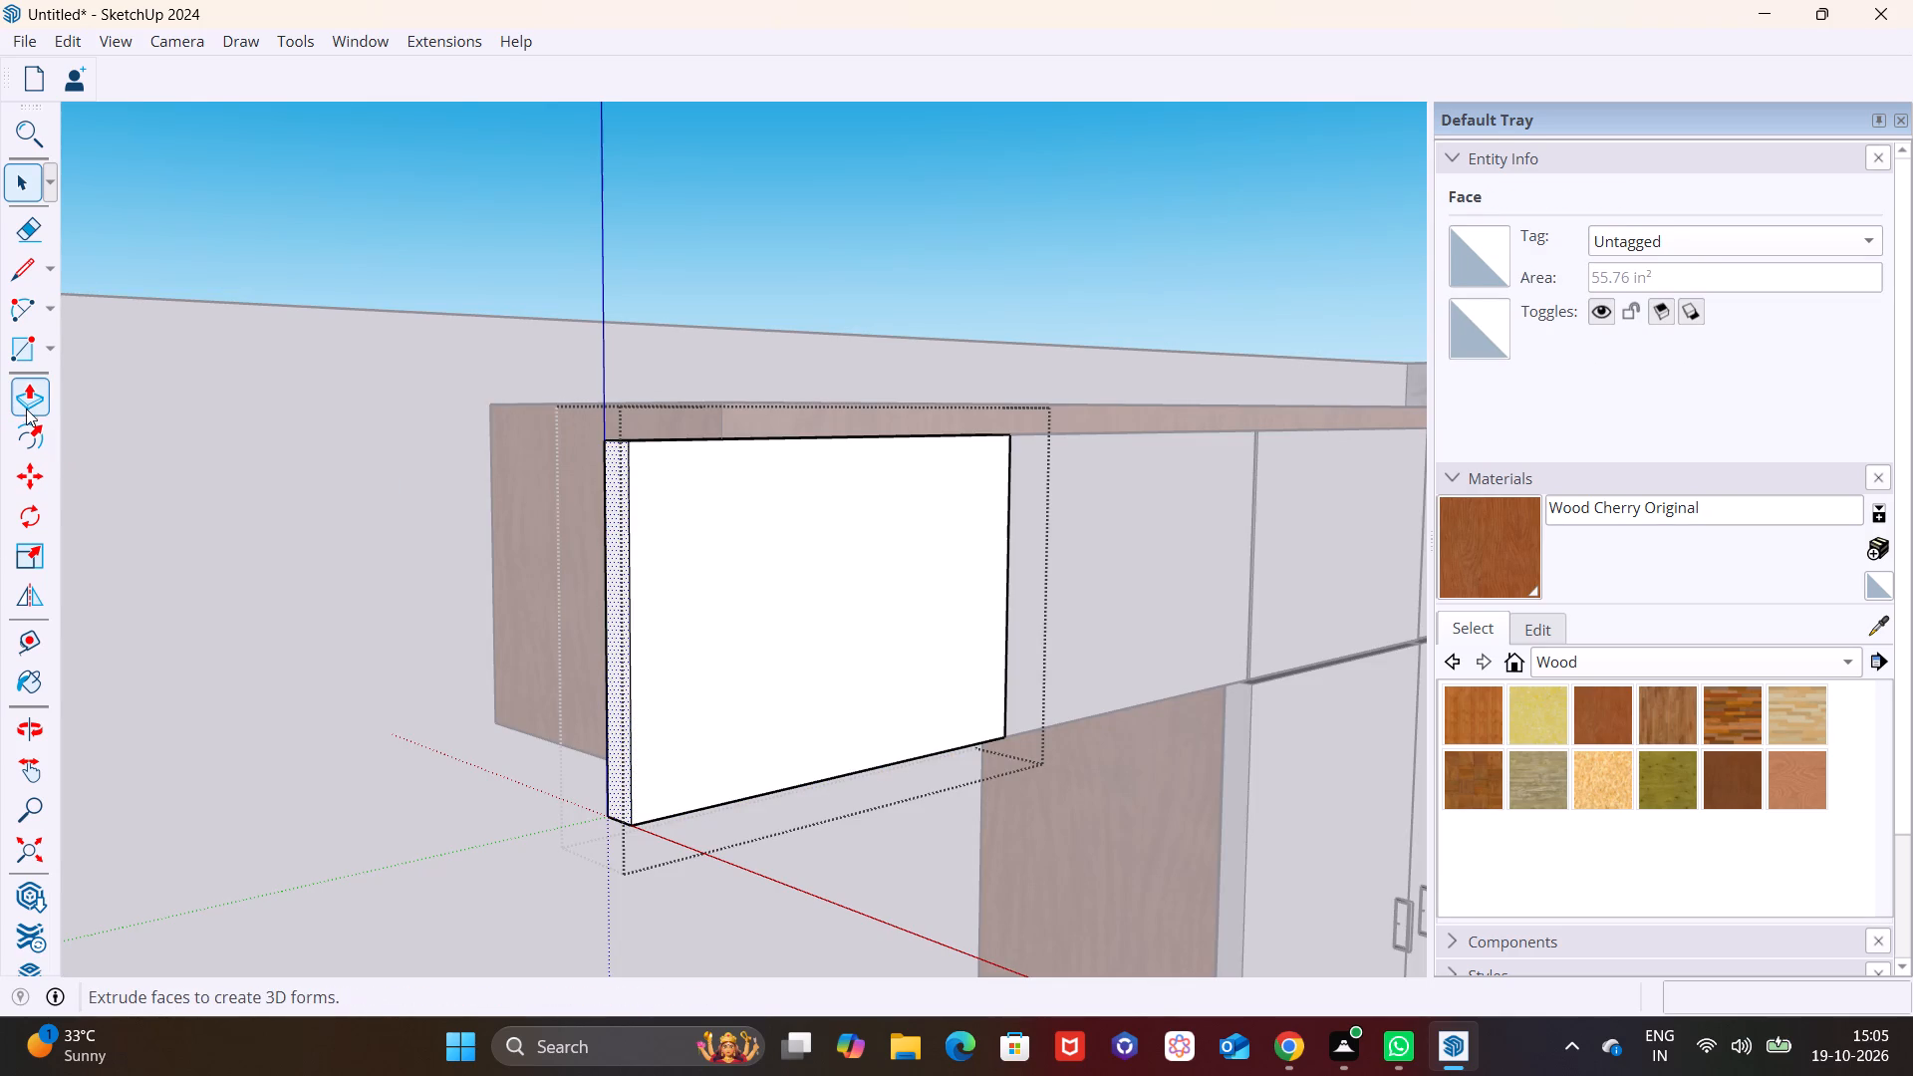
pyautogui.click(24, 405)
pyautogui.click(616, 553)
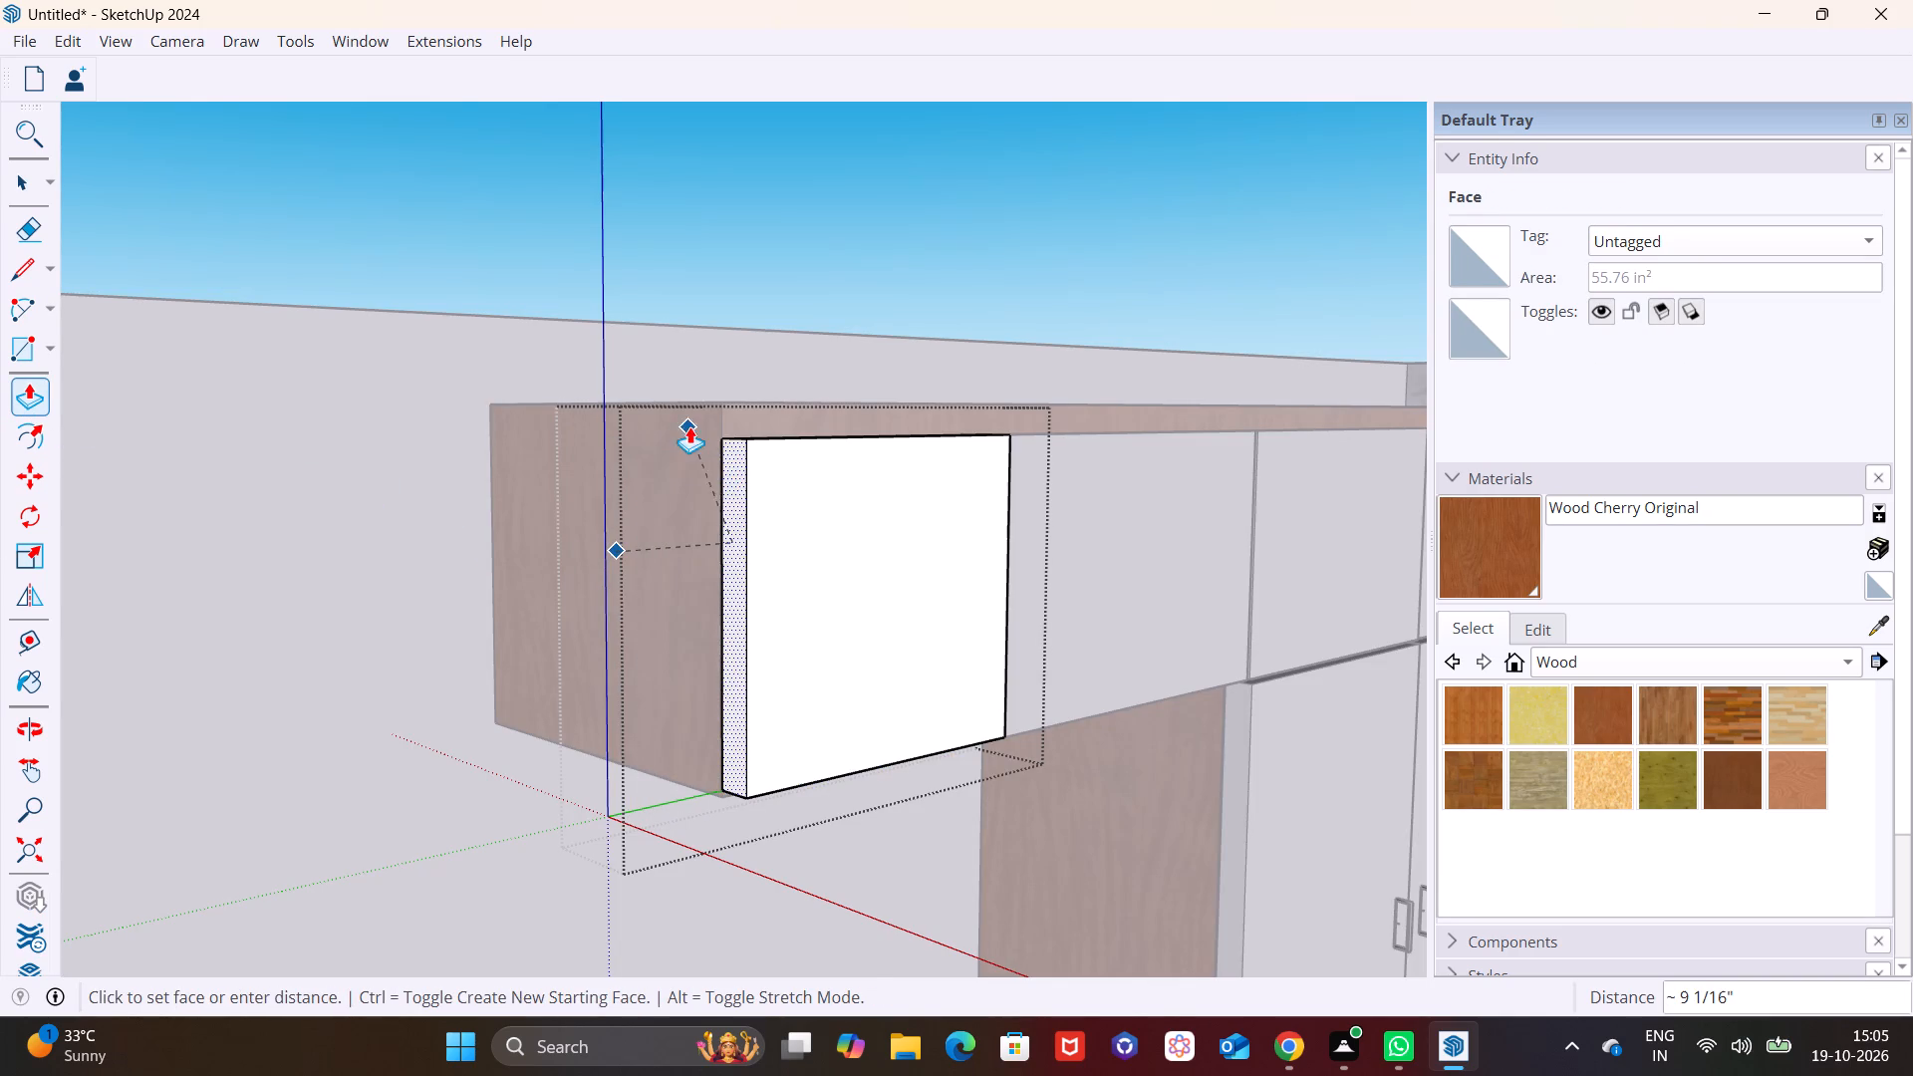
pyautogui.click(708, 412)
pyautogui.press('space')
pyautogui.click(349, 408)
pyautogui.scroll(-6, 395, 417)
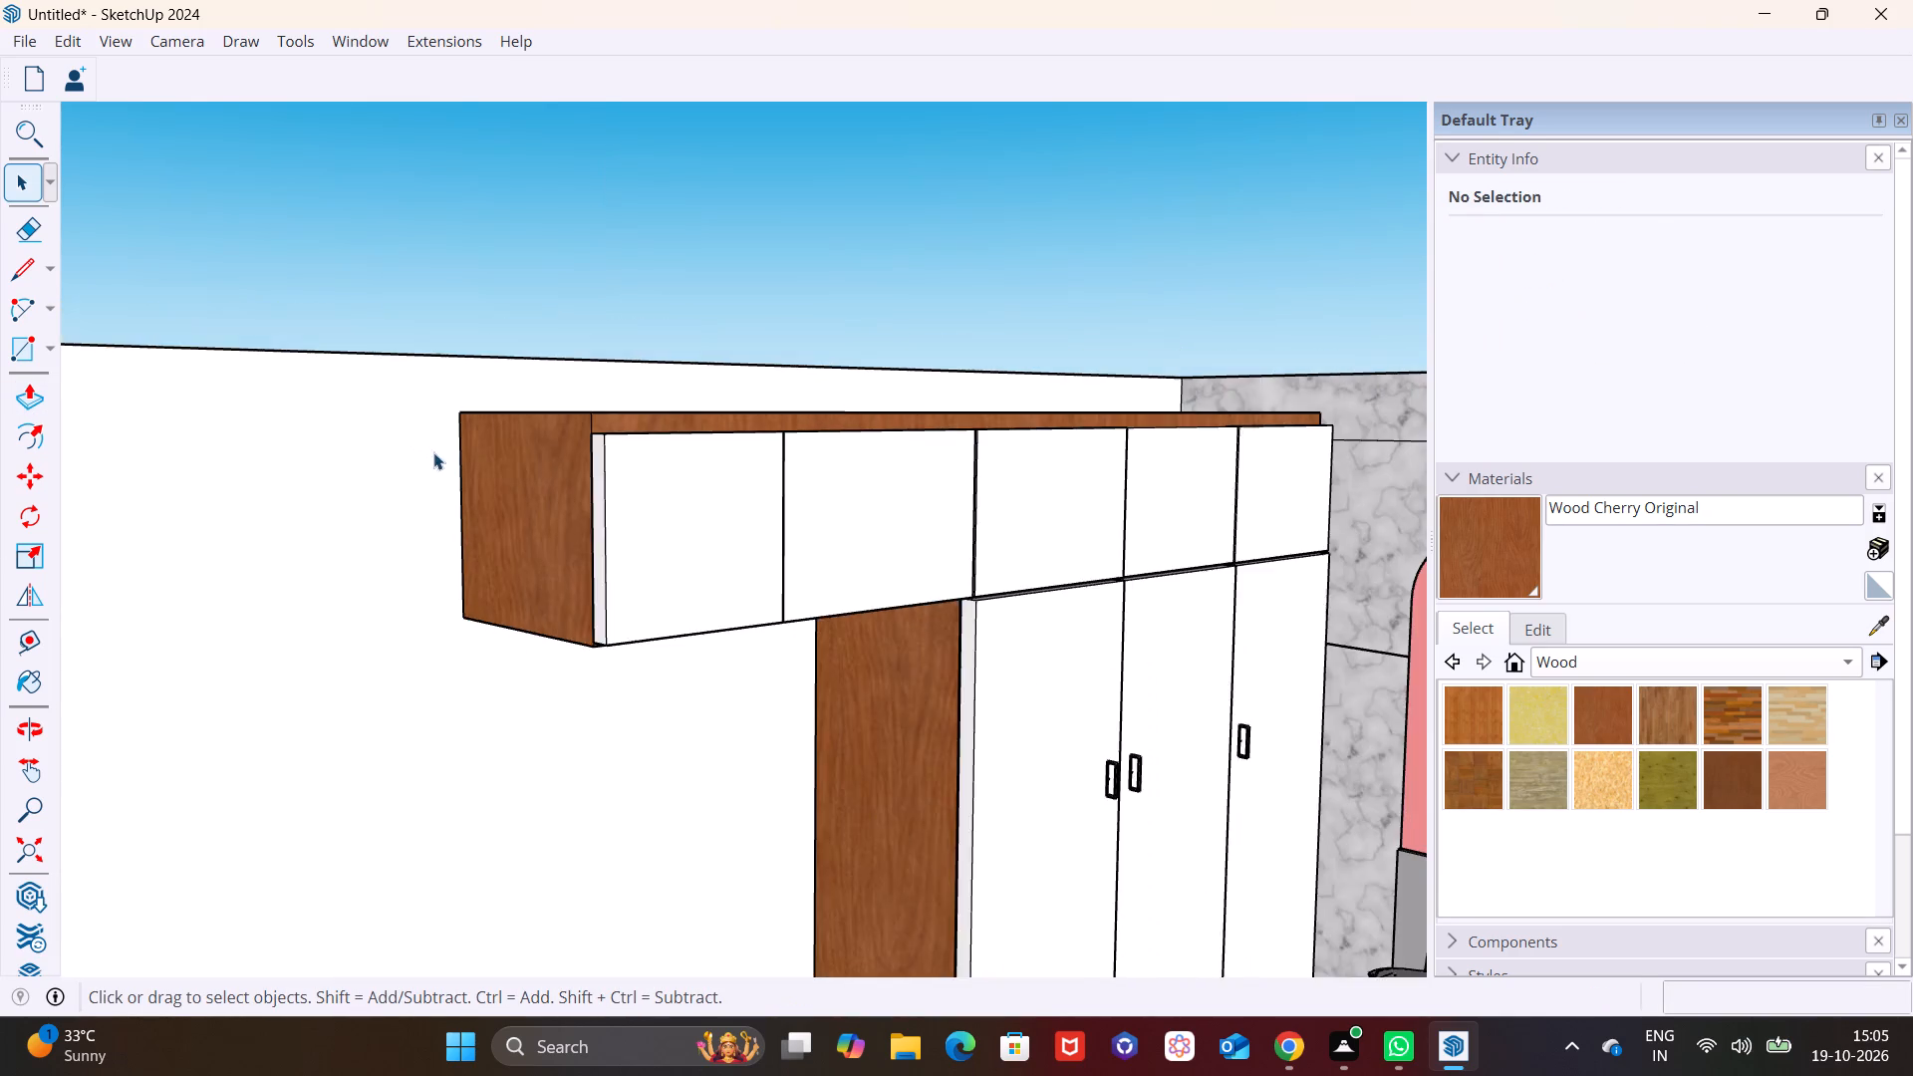
# Examine the bedroom from several angles, including the extended upper cabinet, bed wall and window.
pyautogui.scroll(-2, 433, 452)
pyautogui.moveTo(861, 584); pyautogui.dragTo(994, 641, button='middle')
pyautogui.scroll(-5, 981, 610)
pyautogui.keyDown('shift'); pyautogui.moveTo(795, 535); pyautogui.dragTo(710, 522, button='middle'); pyautogui.keyUp('shift')
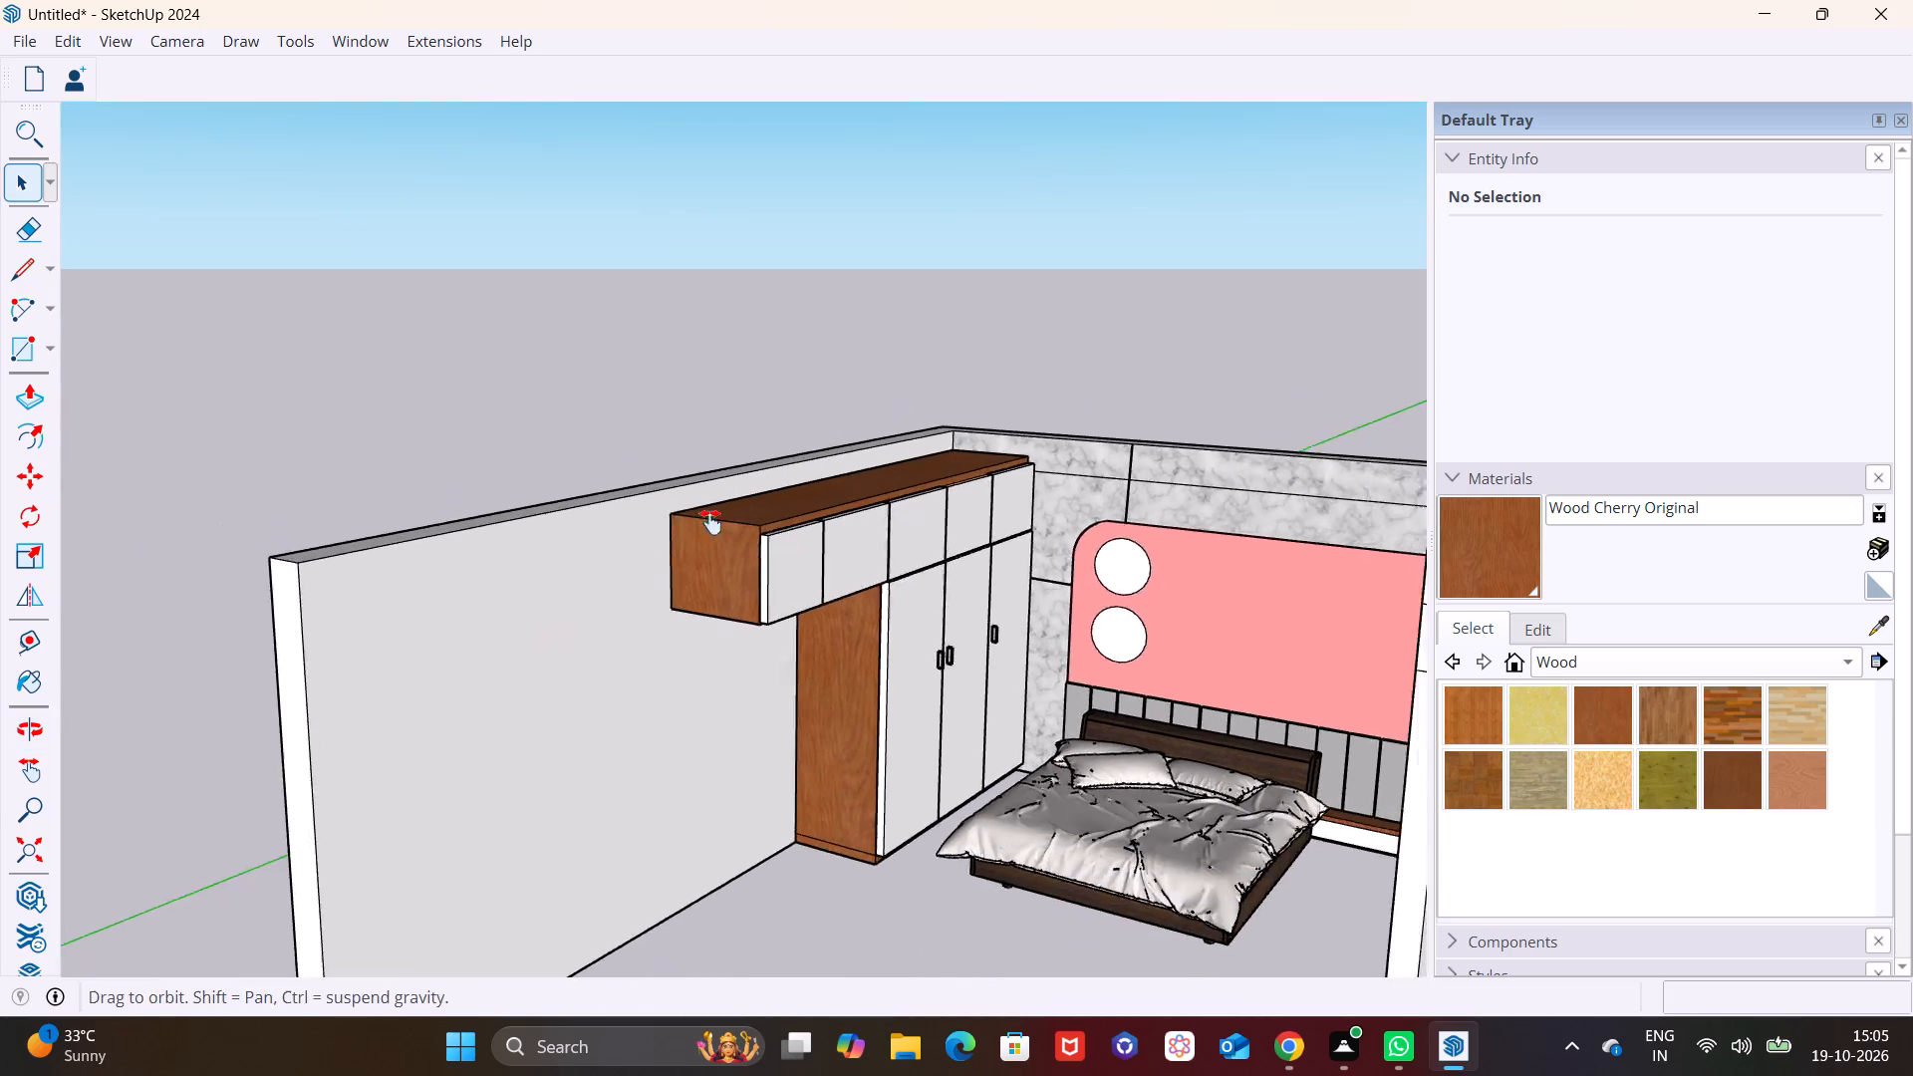
pyautogui.keyDown('shift'); pyautogui.moveTo(710, 522); pyautogui.dragTo(58, 531, button='middle'); pyautogui.keyUp('shift')
pyautogui.moveTo(354, 620); pyautogui.dragTo(729, 562, button='middle')
pyautogui.scroll(3, 666, 590)
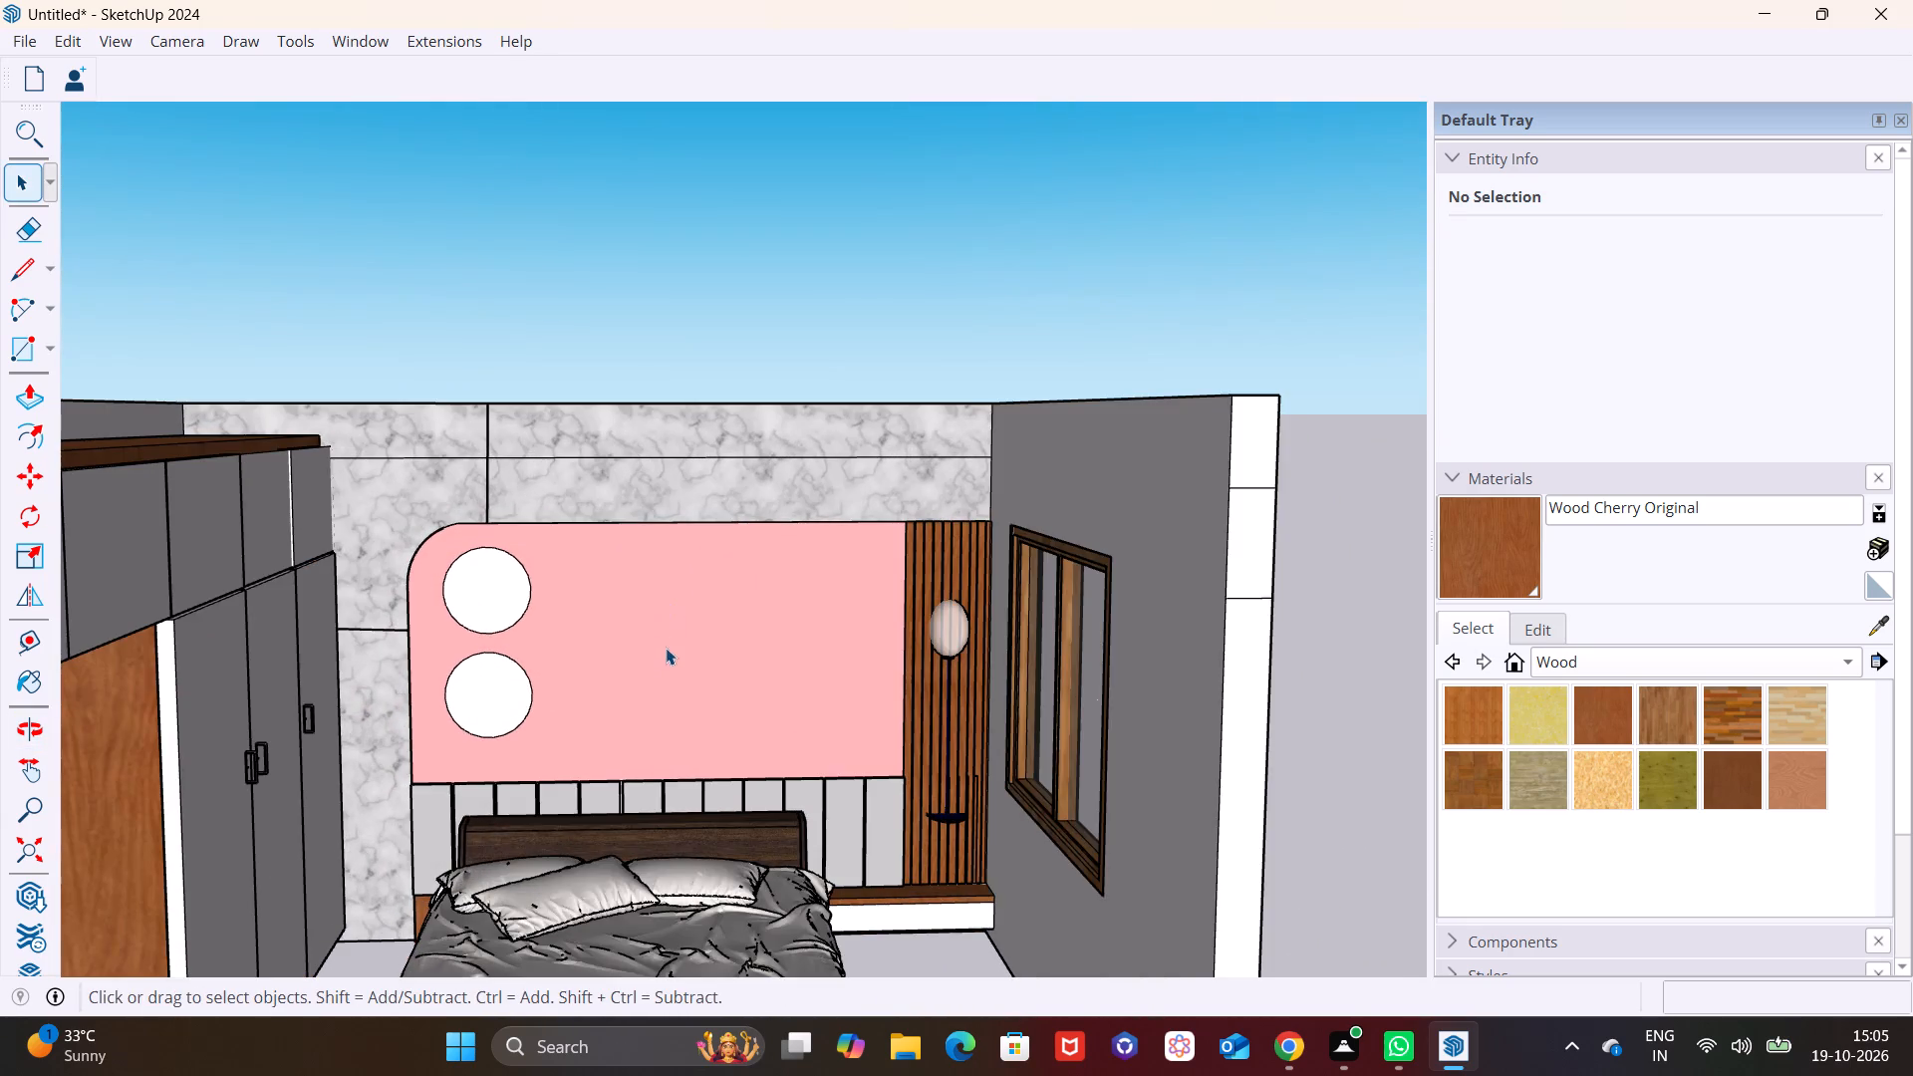
pyautogui.moveTo(660, 674); pyautogui.dragTo(645, 732, button='middle')
pyautogui.moveTo(644, 732); pyautogui.dragTo(675, 502, button='middle')
pyautogui.keyDown('shift'); pyautogui.scroll(1, 675, 502); pyautogui.keyUp('shift')
pyautogui.middleClick(681, 582)
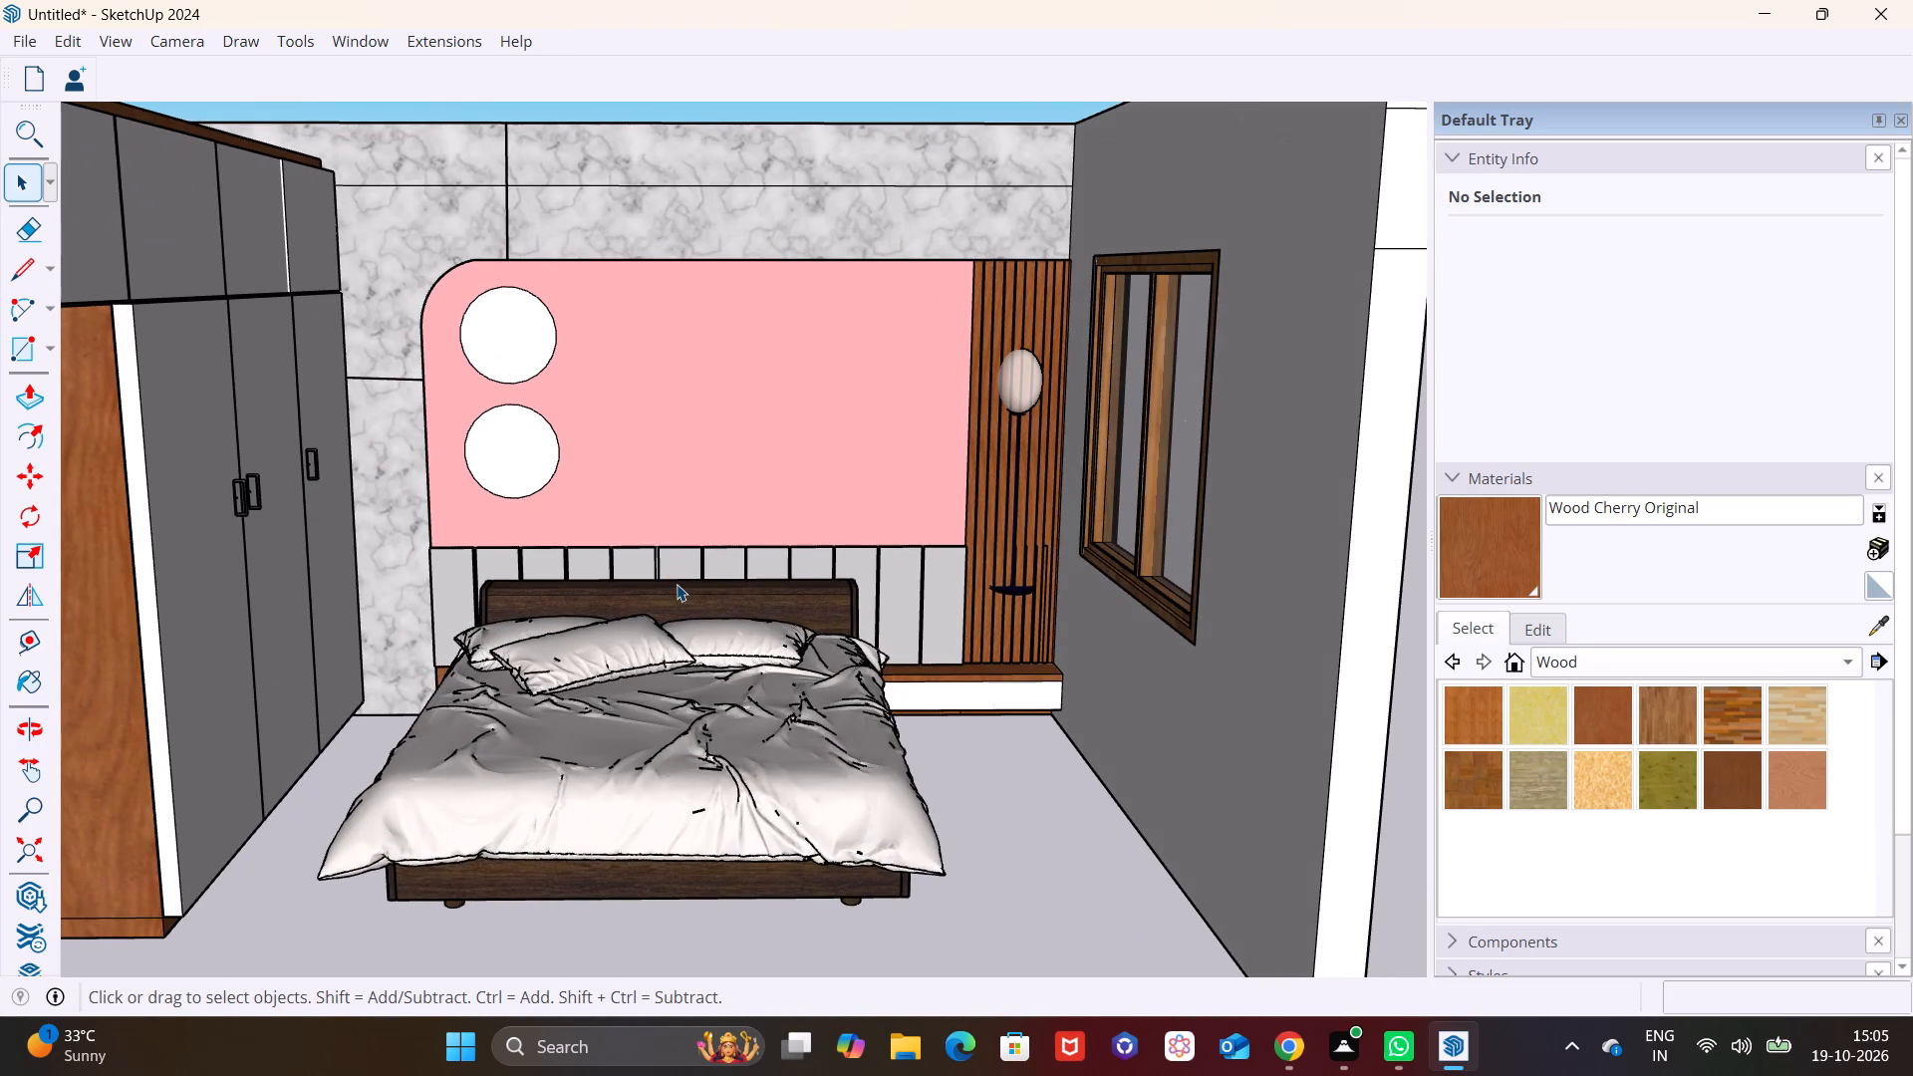
pyautogui.scroll(-1, 677, 584)
pyautogui.keyDown('shift'); pyautogui.moveTo(677, 584); pyautogui.dragTo(677, 613, button='middle'); pyautogui.keyUp('shift')
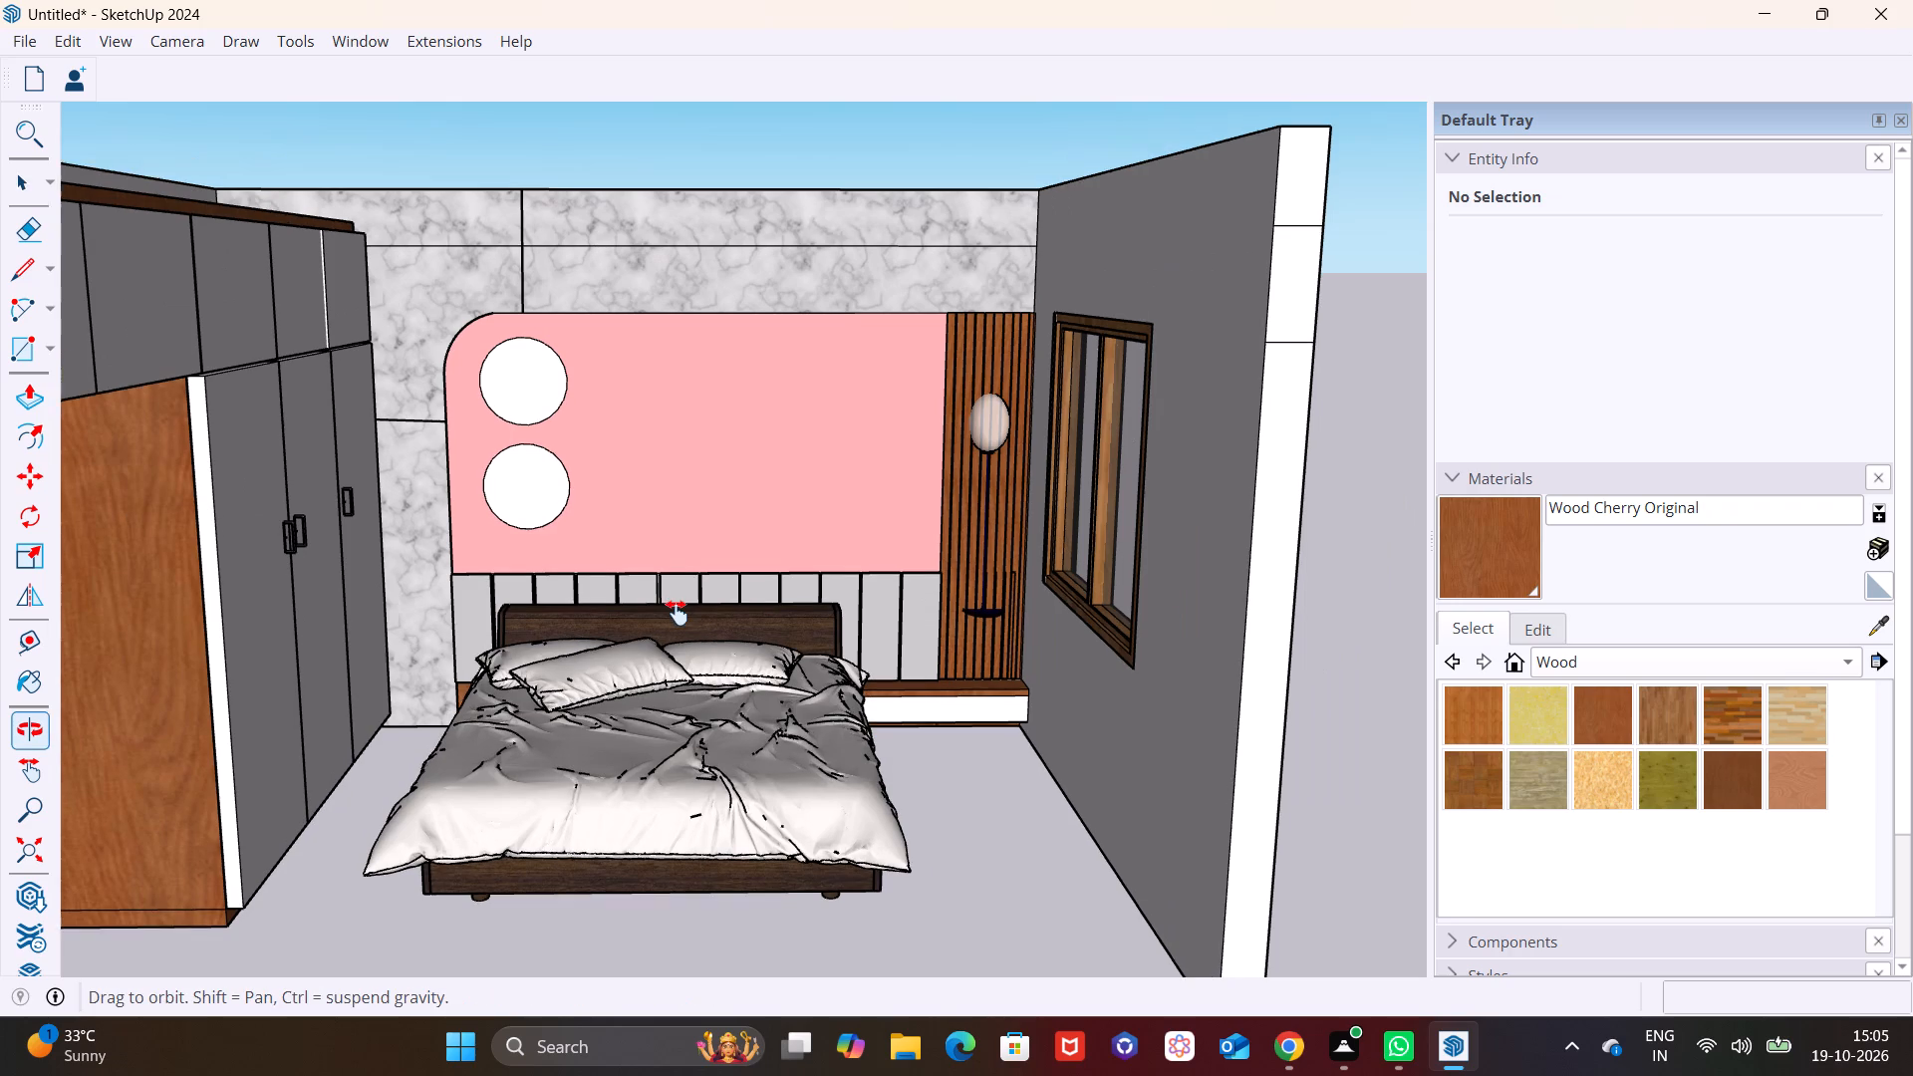
pyautogui.keyDown('shift'); pyautogui.moveTo(677, 613); pyautogui.dragTo(676, 622, button='middle'); pyautogui.keyUp('shift')
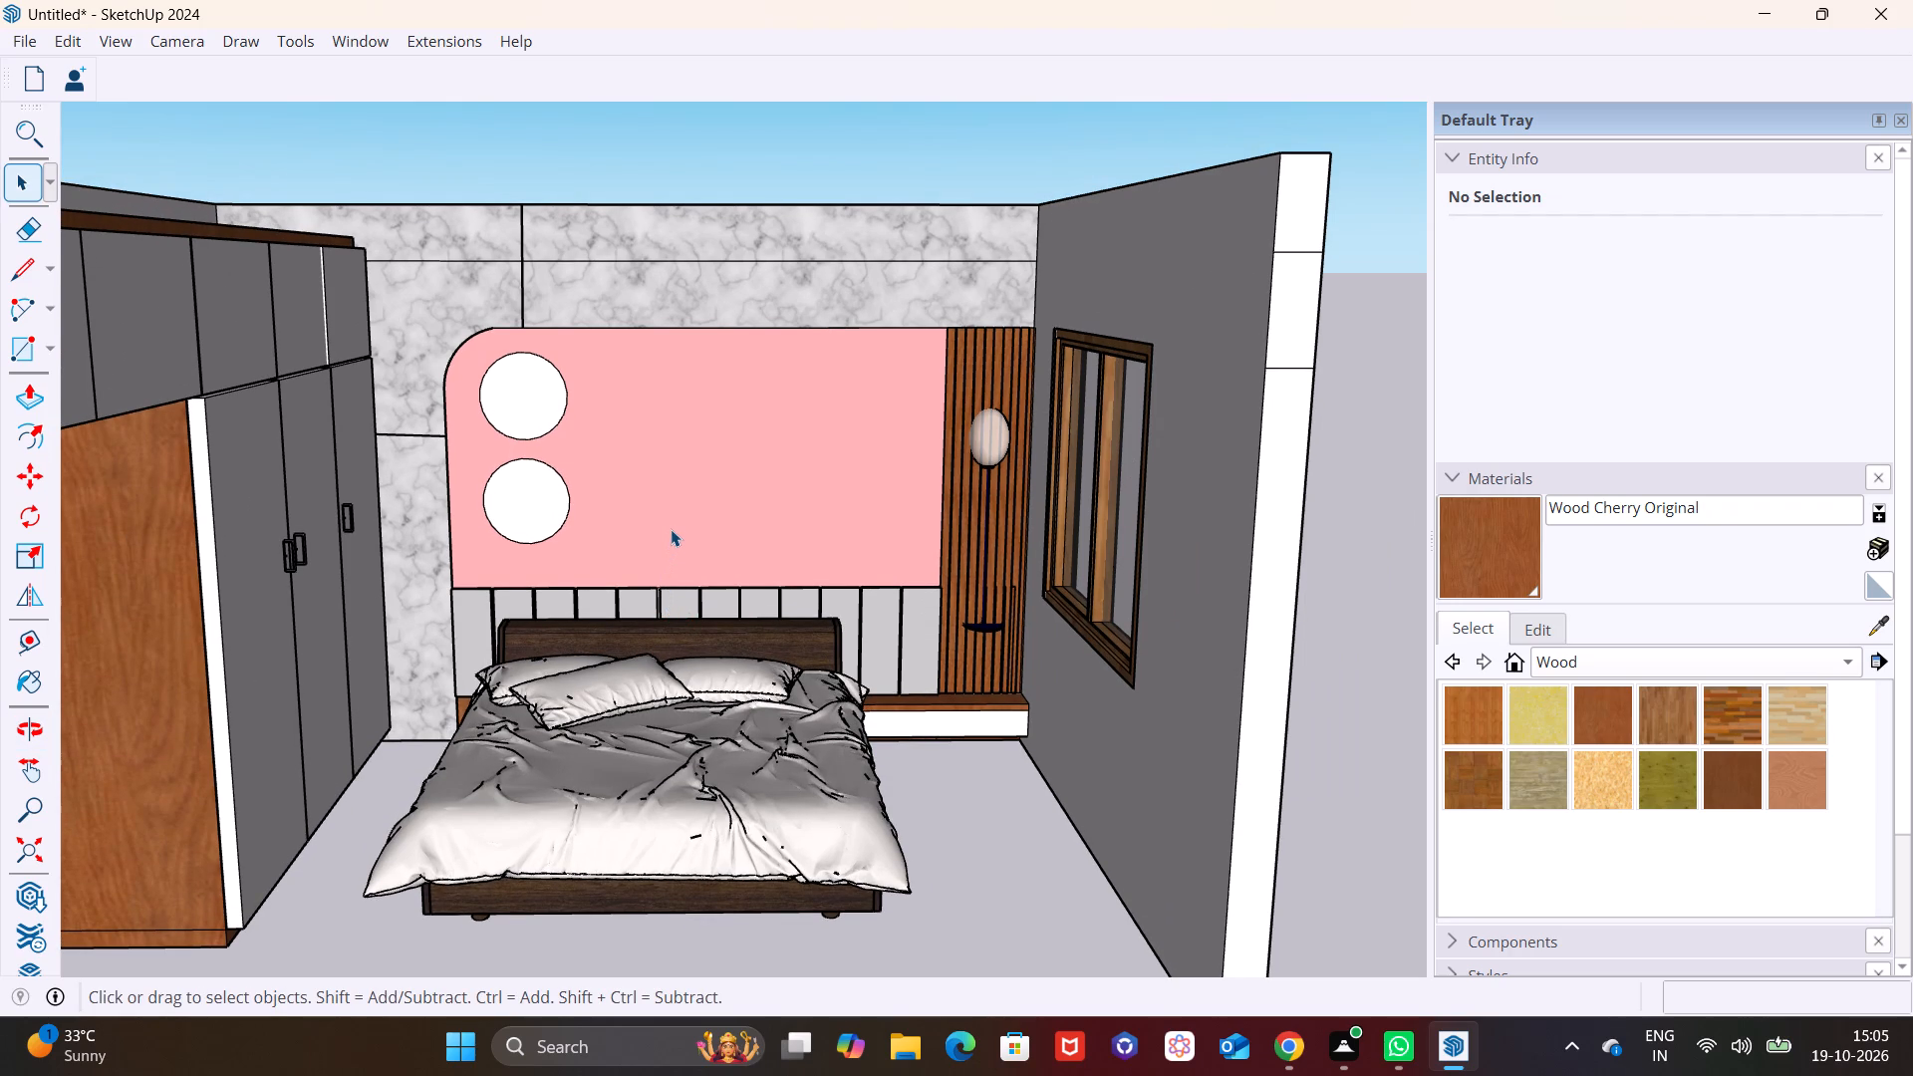
pyautogui.moveTo(671, 529); pyautogui.dragTo(718, 547, button='middle')
pyautogui.moveTo(717, 547); pyautogui.dragTo(669, 562, button='middle')
pyautogui.scroll(1, 709, 547)
pyautogui.keyDown('shift'); pyautogui.moveTo(631, 541); pyautogui.dragTo(713, 507, button='middle'); pyautogui.keyUp('shift')
pyautogui.scroll(-2, 709, 518)
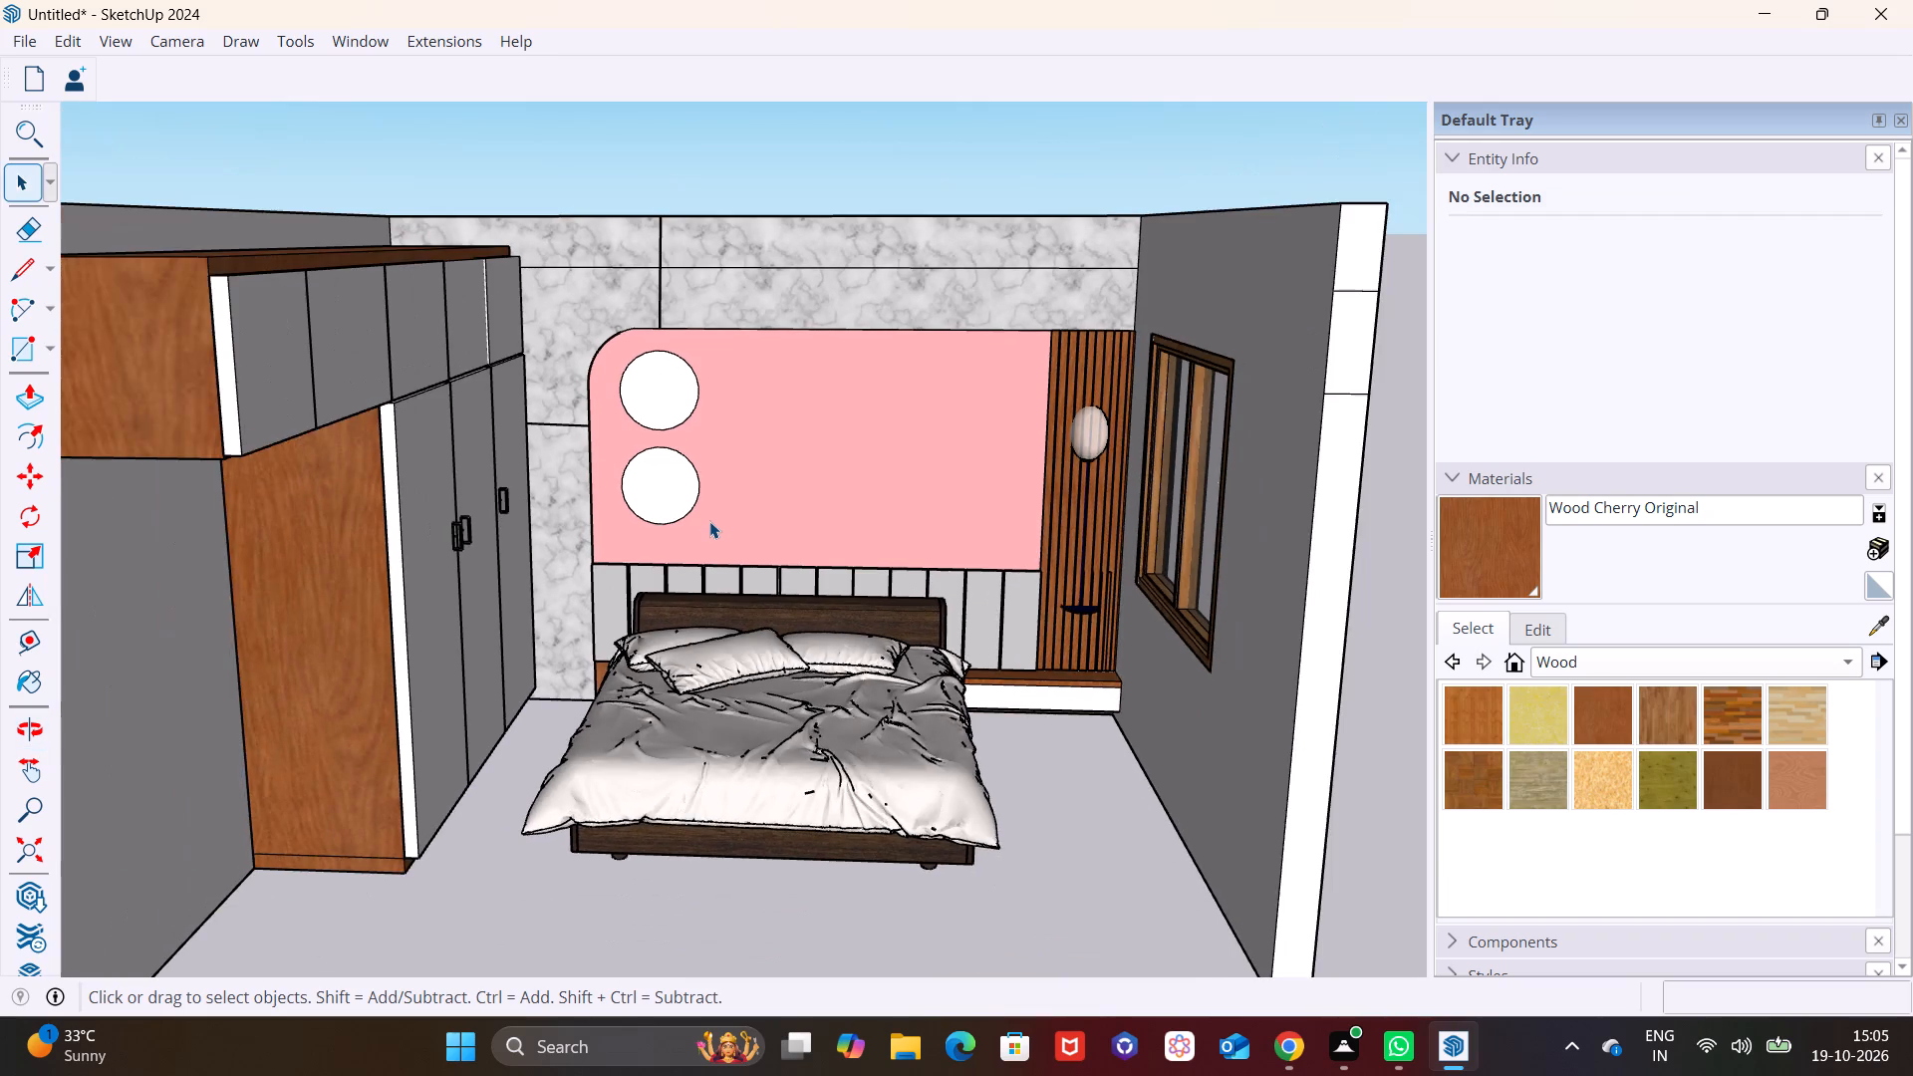
pyautogui.scroll(-2, 709, 521)
pyautogui.moveTo(501, 546); pyautogui.dragTo(430, 561, button='middle')
pyautogui.scroll(7, 277, 442)
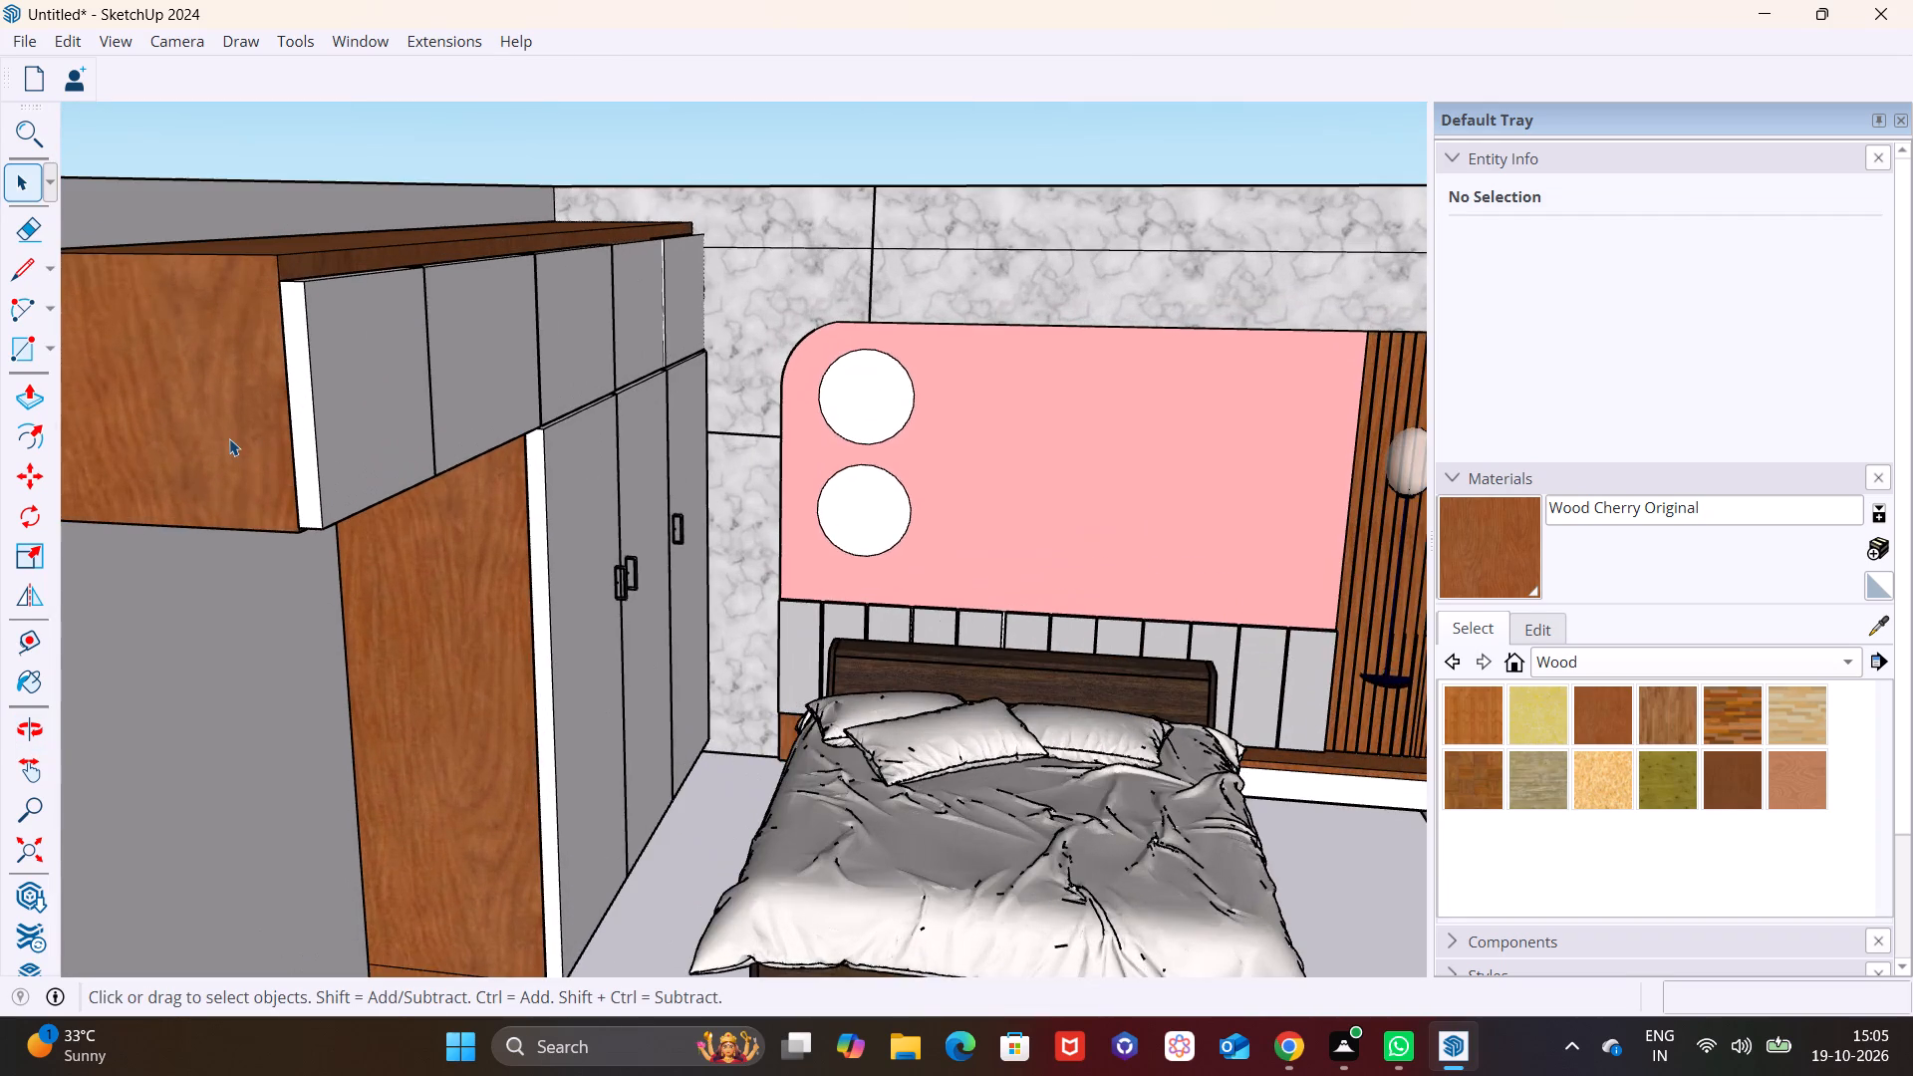
# Extend the upper cabinet's free end face further along the wall by slightly more than one upper door's width.
pyautogui.scroll(-4, 229, 438)
pyautogui.keyDown('shift'); pyautogui.moveTo(237, 438); pyautogui.dragTo(550, 361, button='middle'); pyautogui.keyUp('shift')
pyautogui.moveTo(630, 507); pyautogui.dragTo(434, 558, button='middle')
pyautogui.click(272, 403)
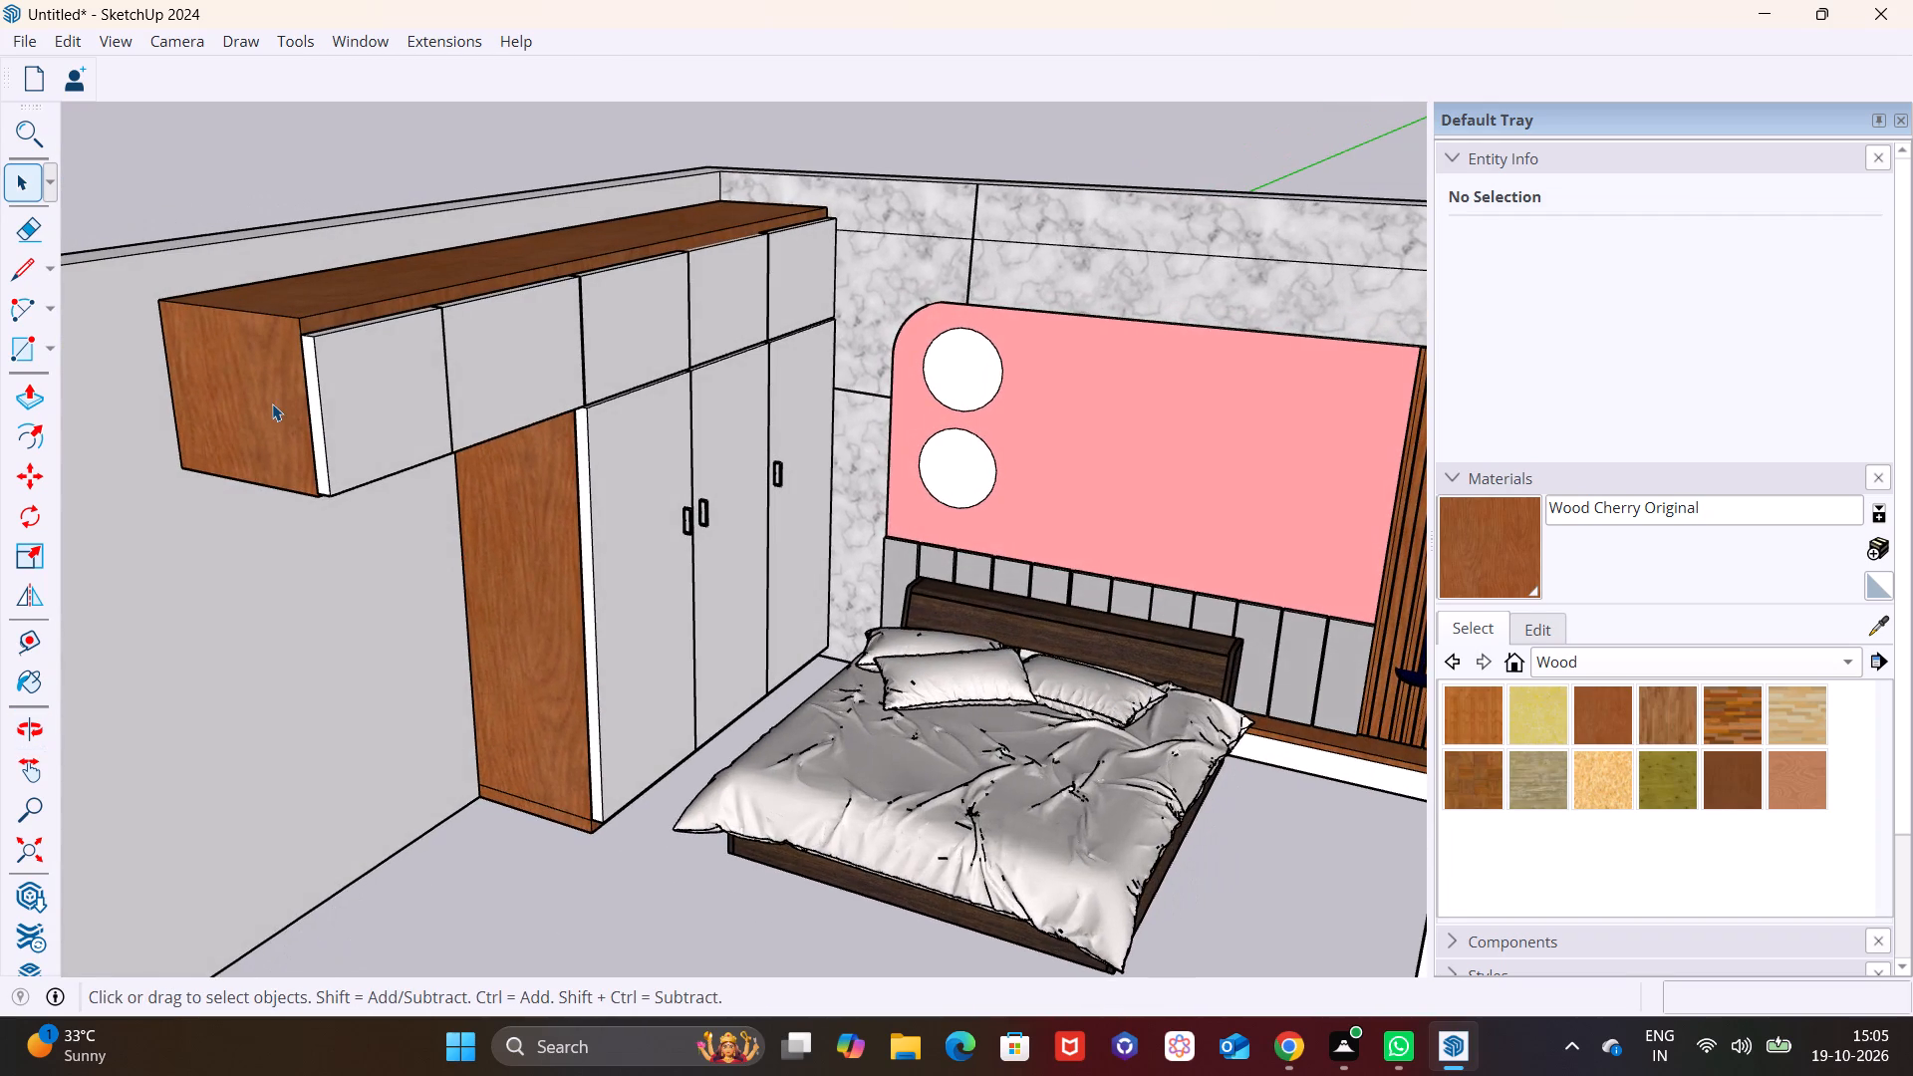
pyautogui.doubleClick(270, 405)
pyautogui.doubleClick(255, 408)
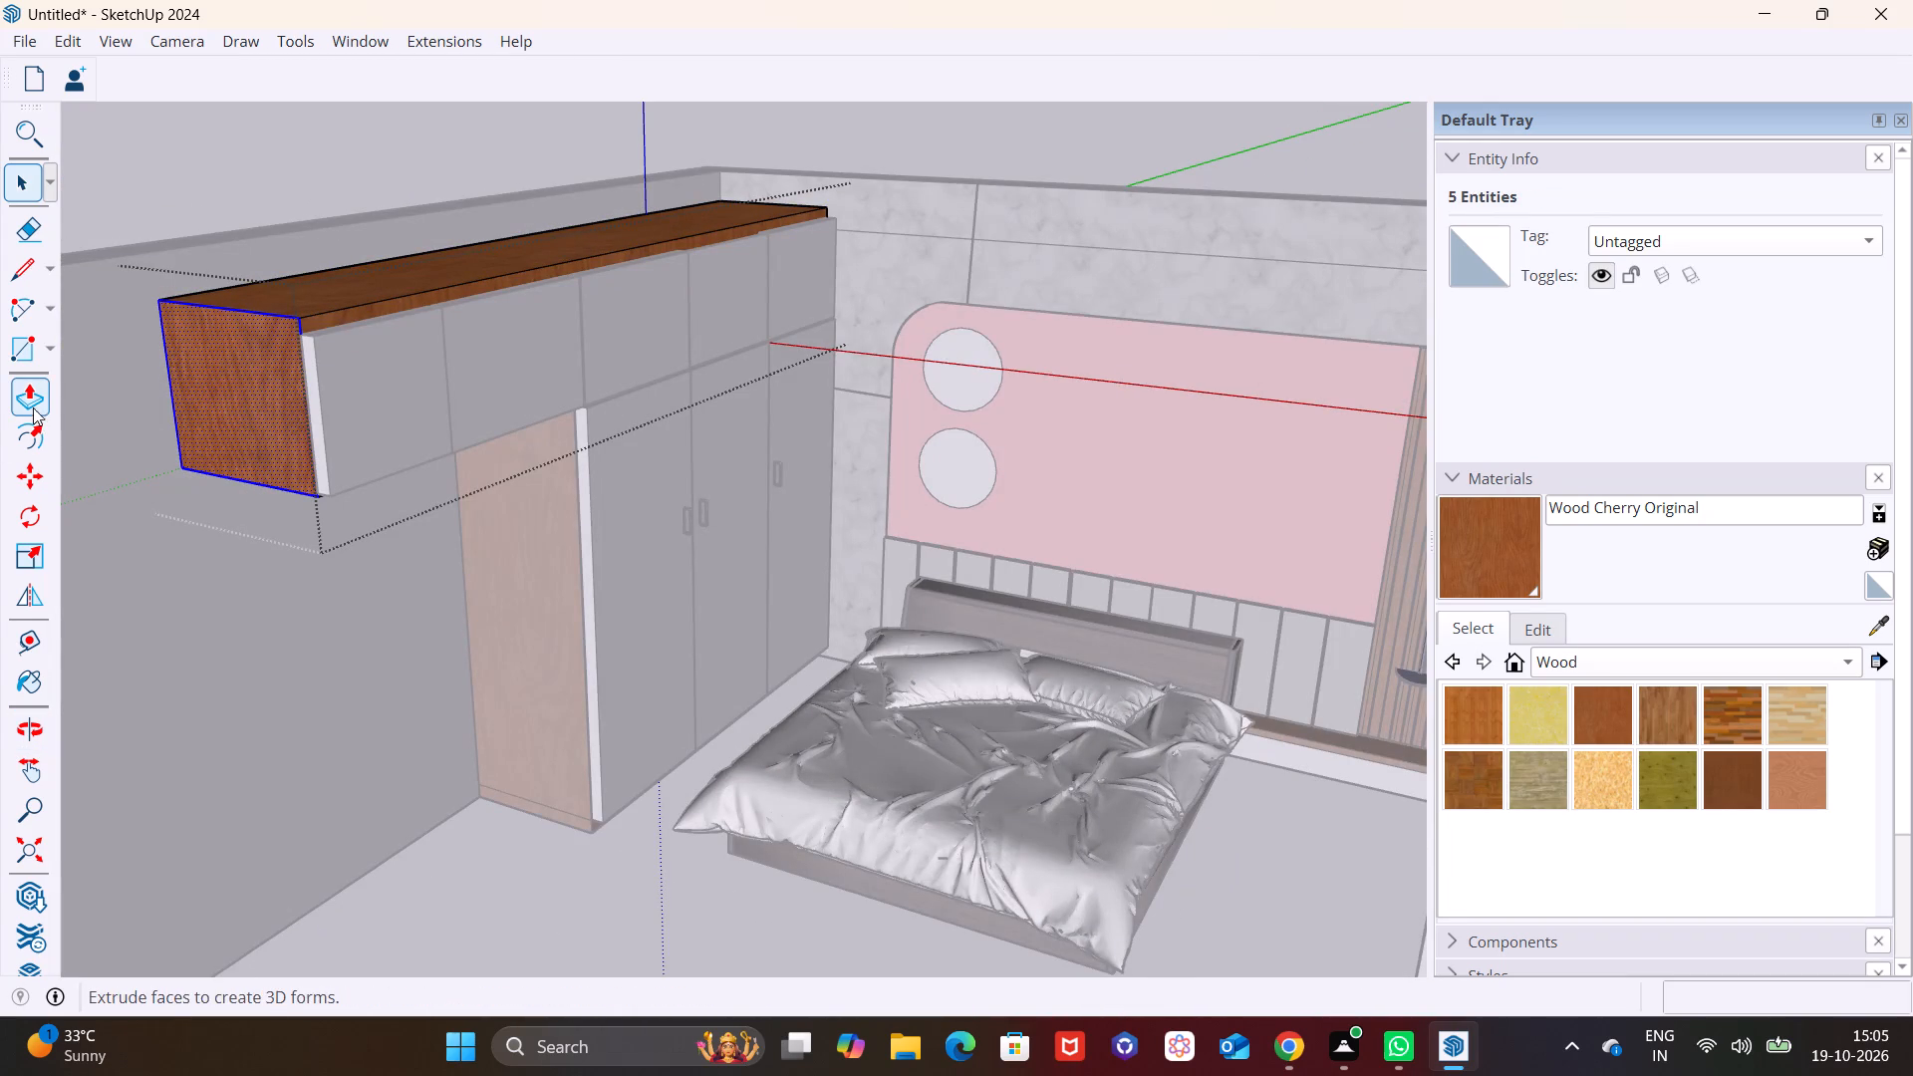
pyautogui.click(33, 407)
pyautogui.click(287, 403)
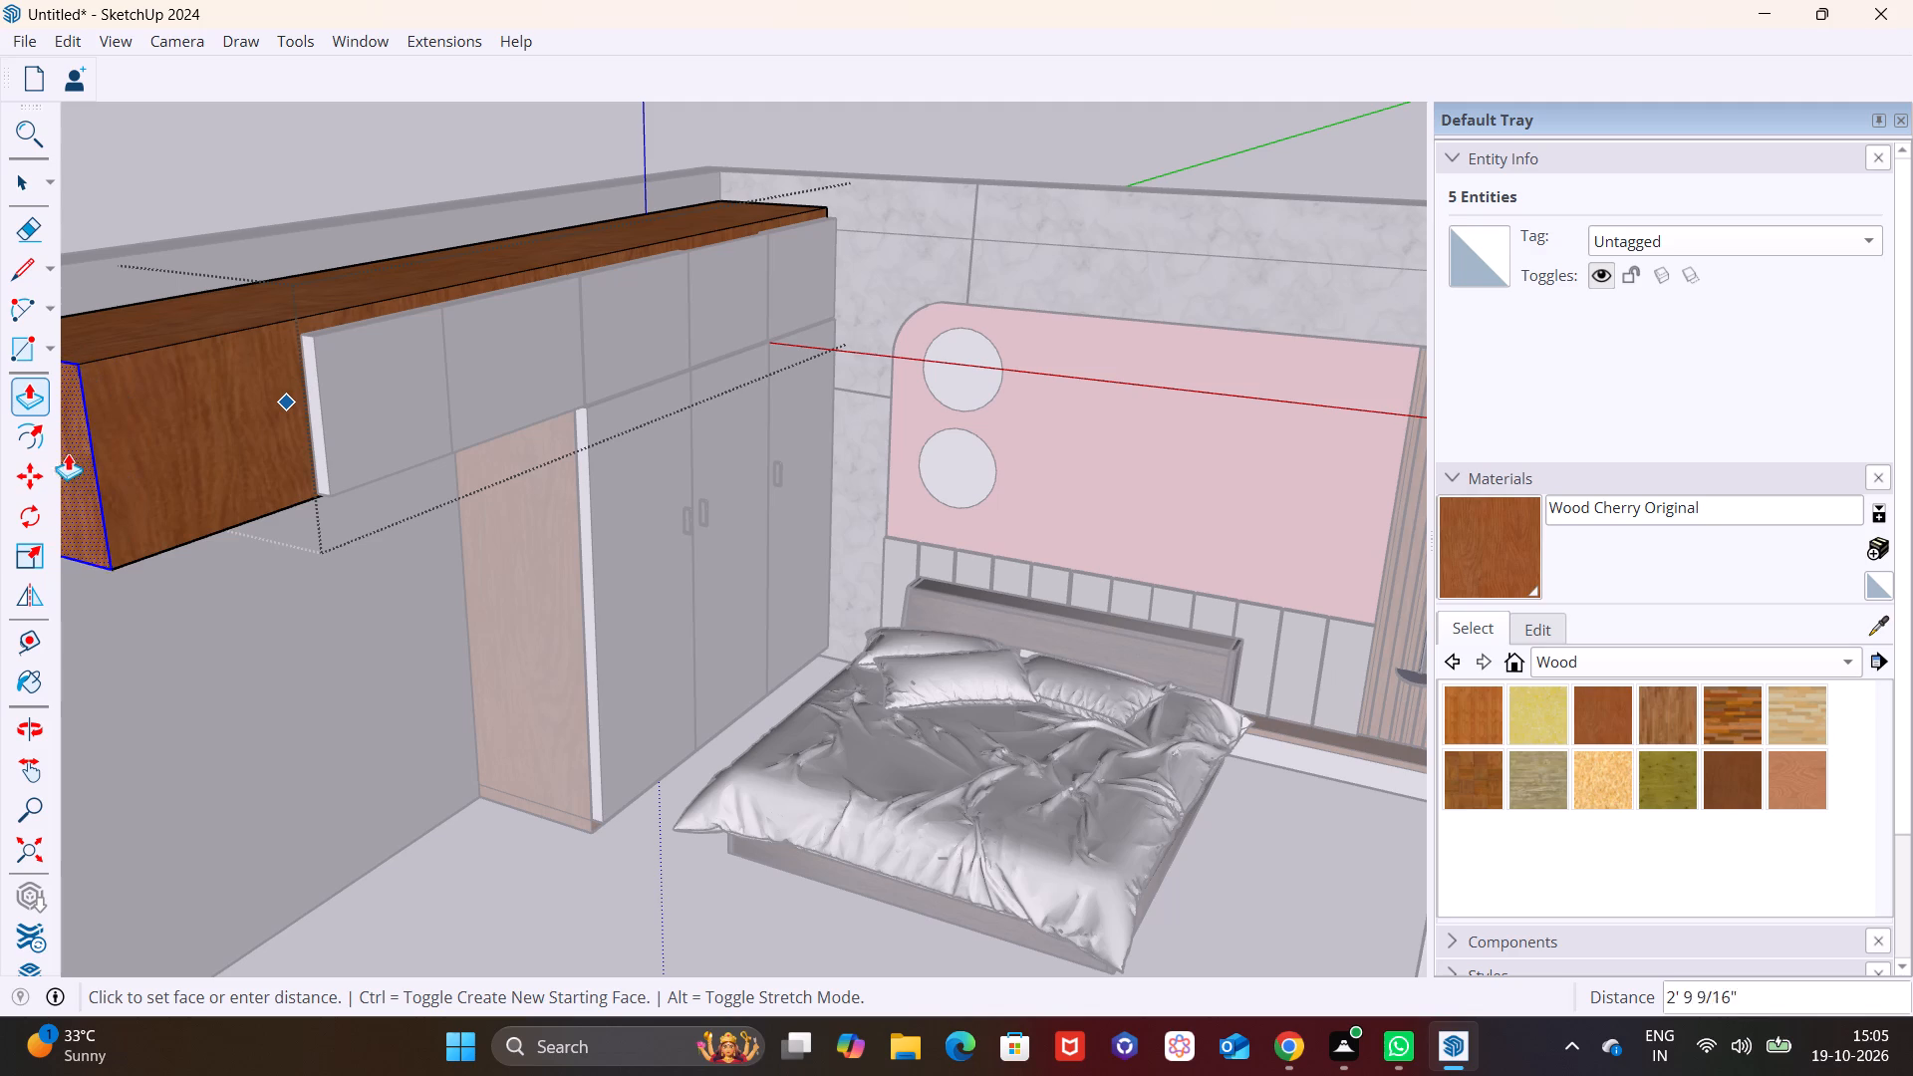
pyautogui.click(59, 457)
pyautogui.click(120, 526)
pyautogui.press('space')
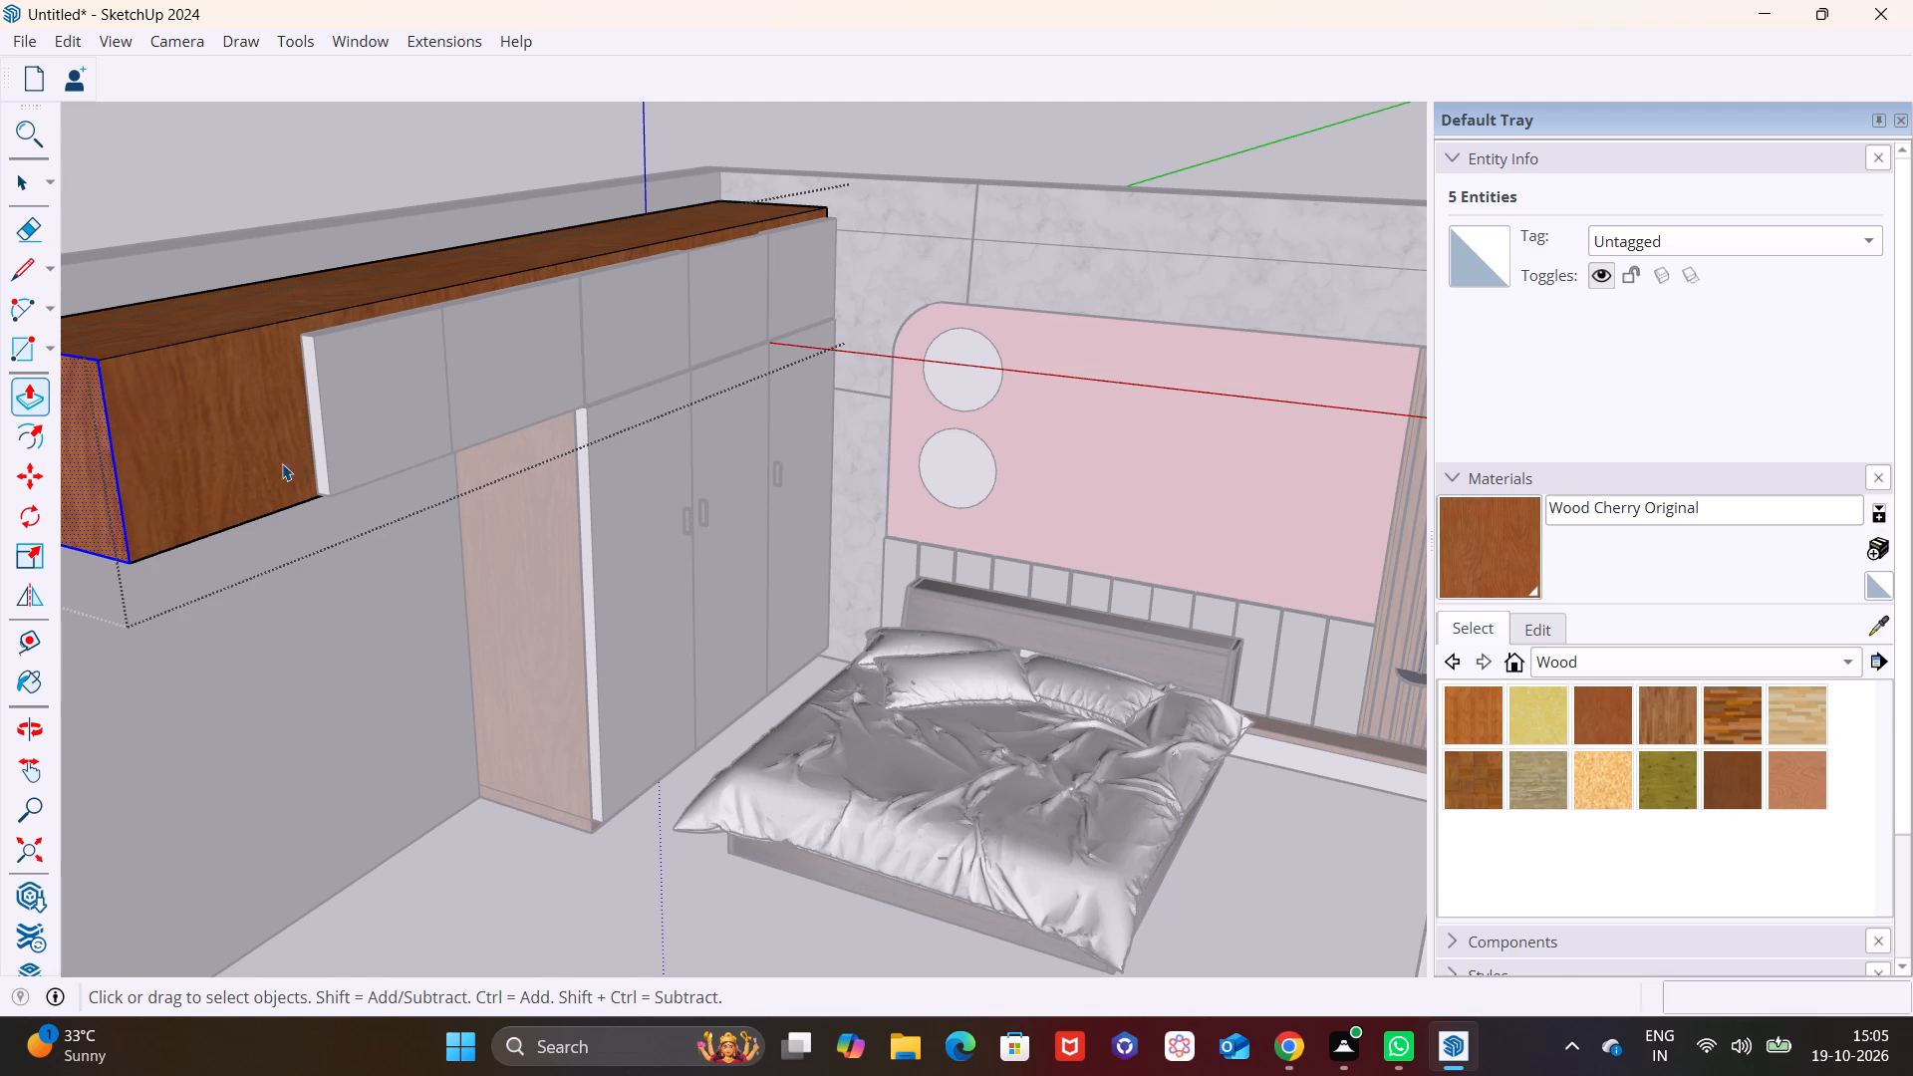
# Copy the outermost upper door about 2' 2 3/8" along the wall onto the front of the newly extended cabinet.
pyautogui.click(351, 439)
pyautogui.click(361, 687)
pyautogui.click(325, 452)
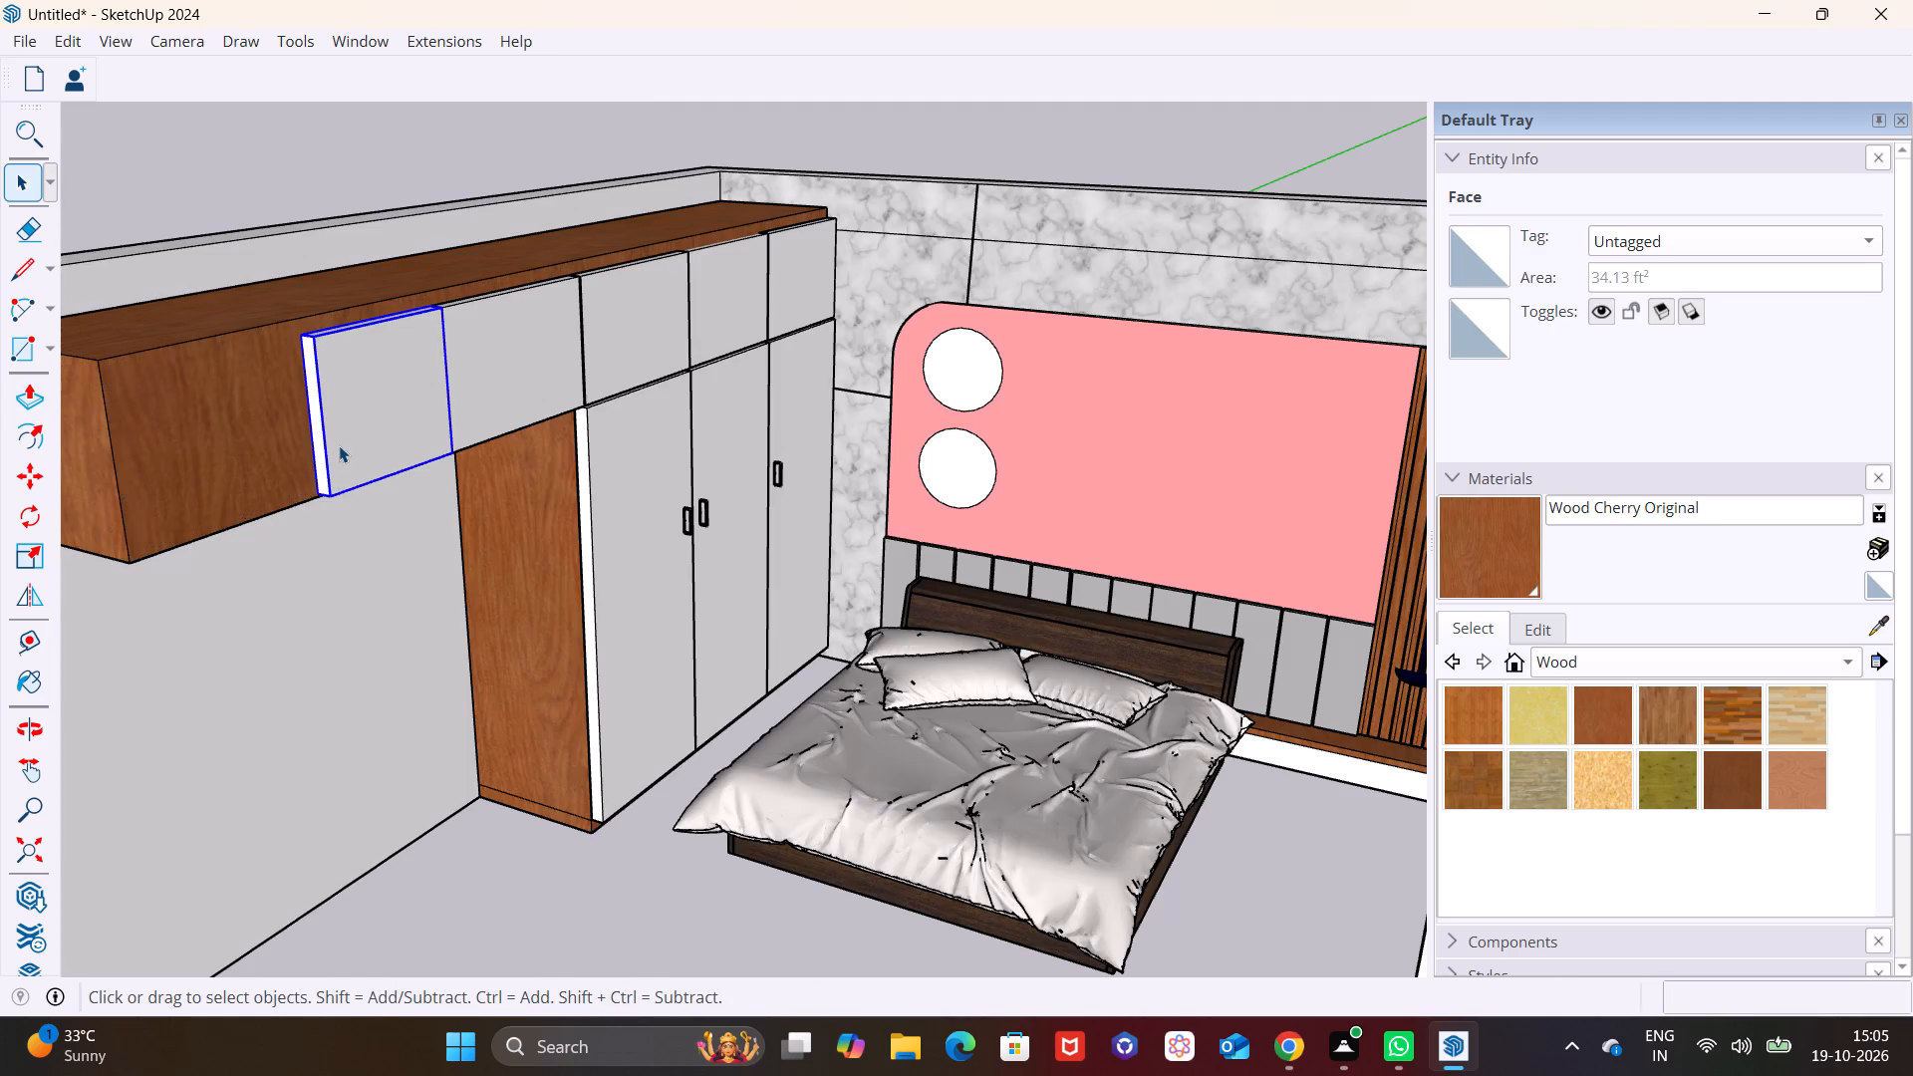
pyautogui.press('m')
pyautogui.scroll(4, 380, 439)
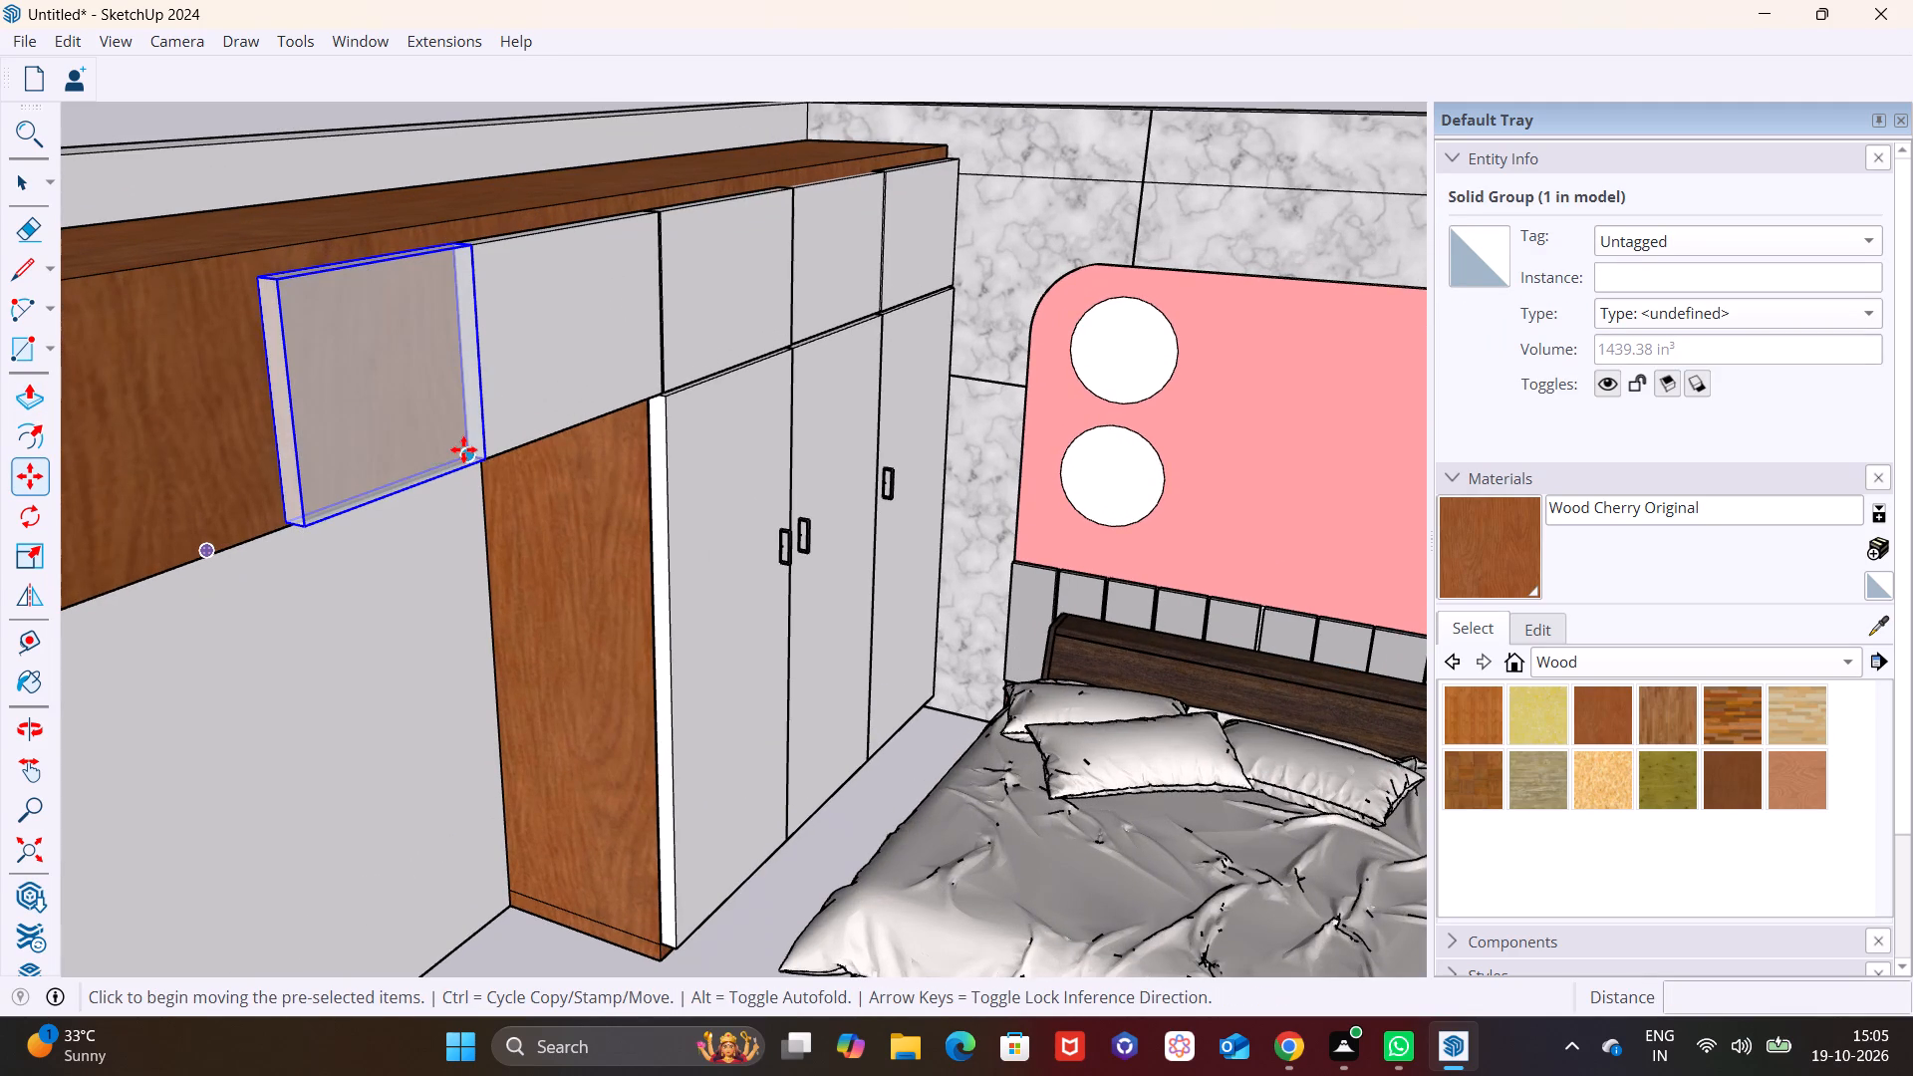
pyautogui.click(464, 449)
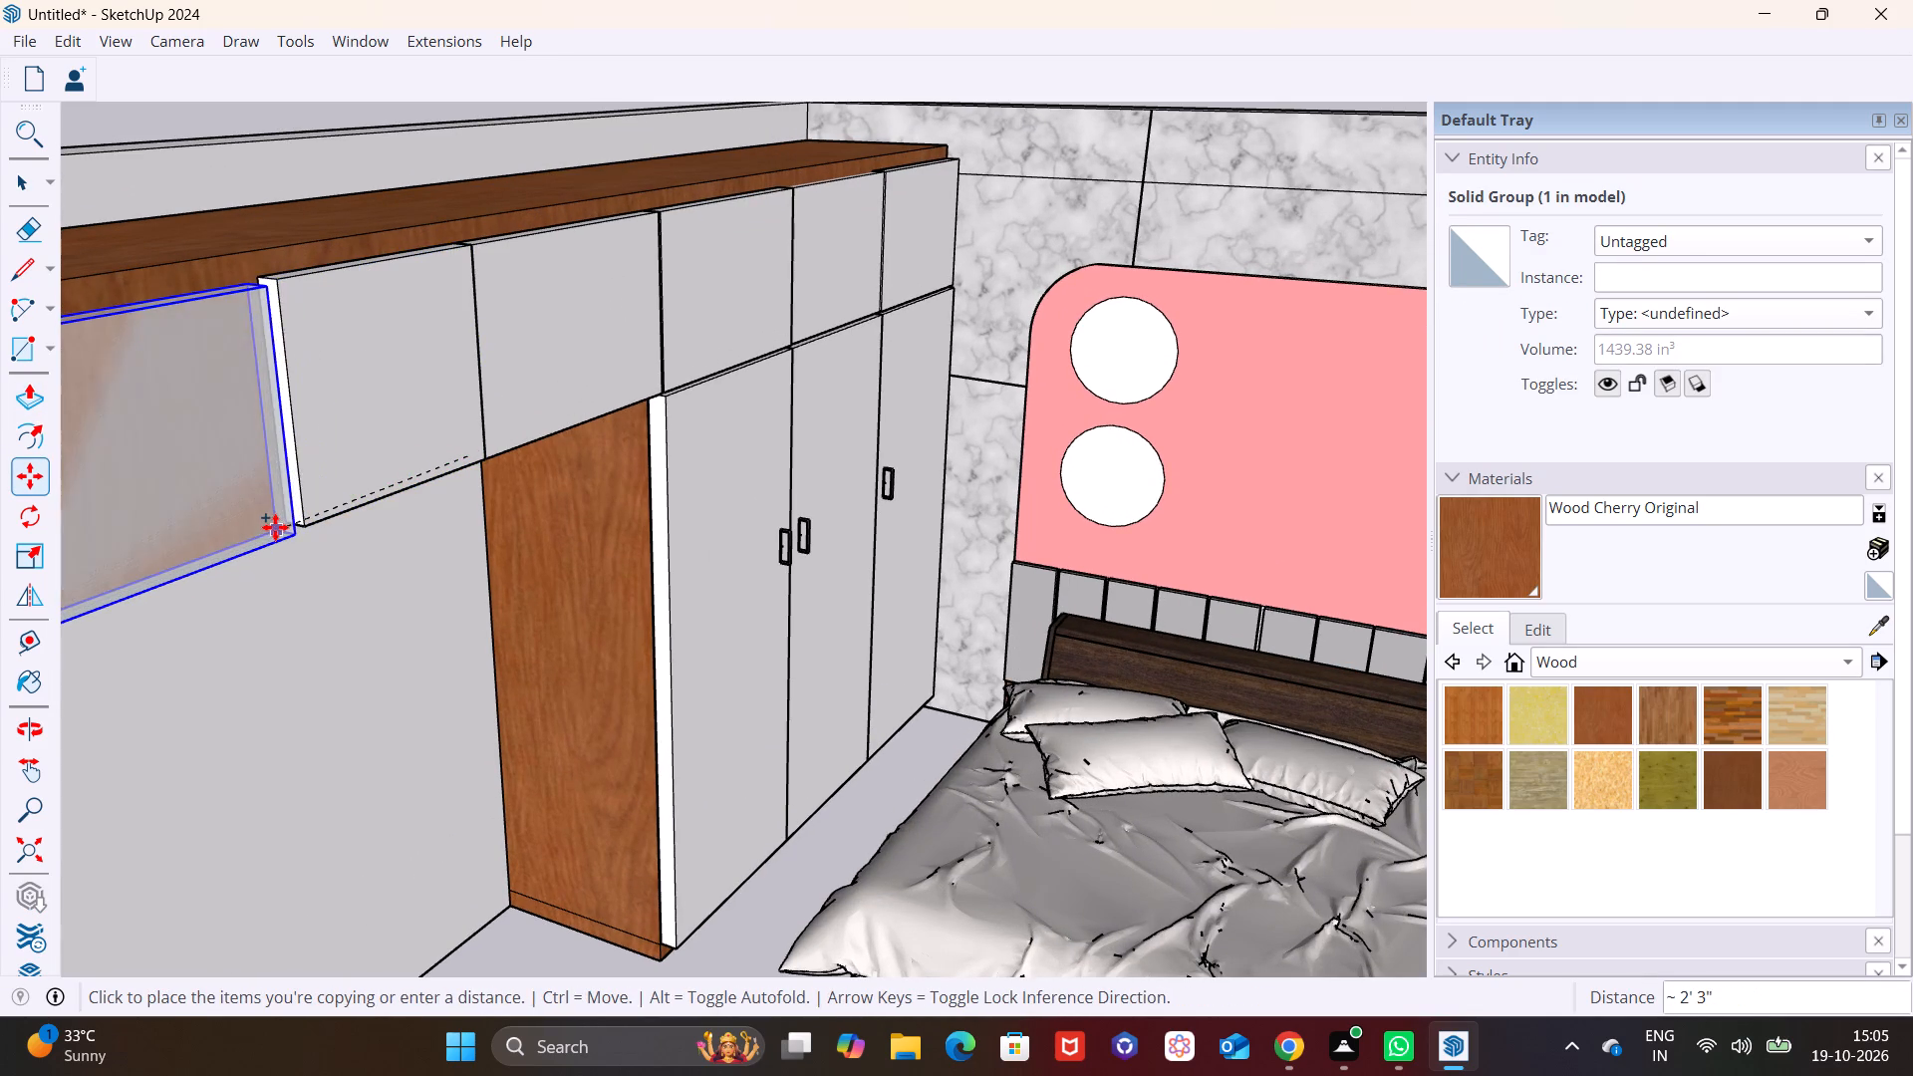
pyautogui.scroll(8, 281, 527)
pyautogui.moveTo(275, 528); pyautogui.dragTo(80, 559, button='middle')
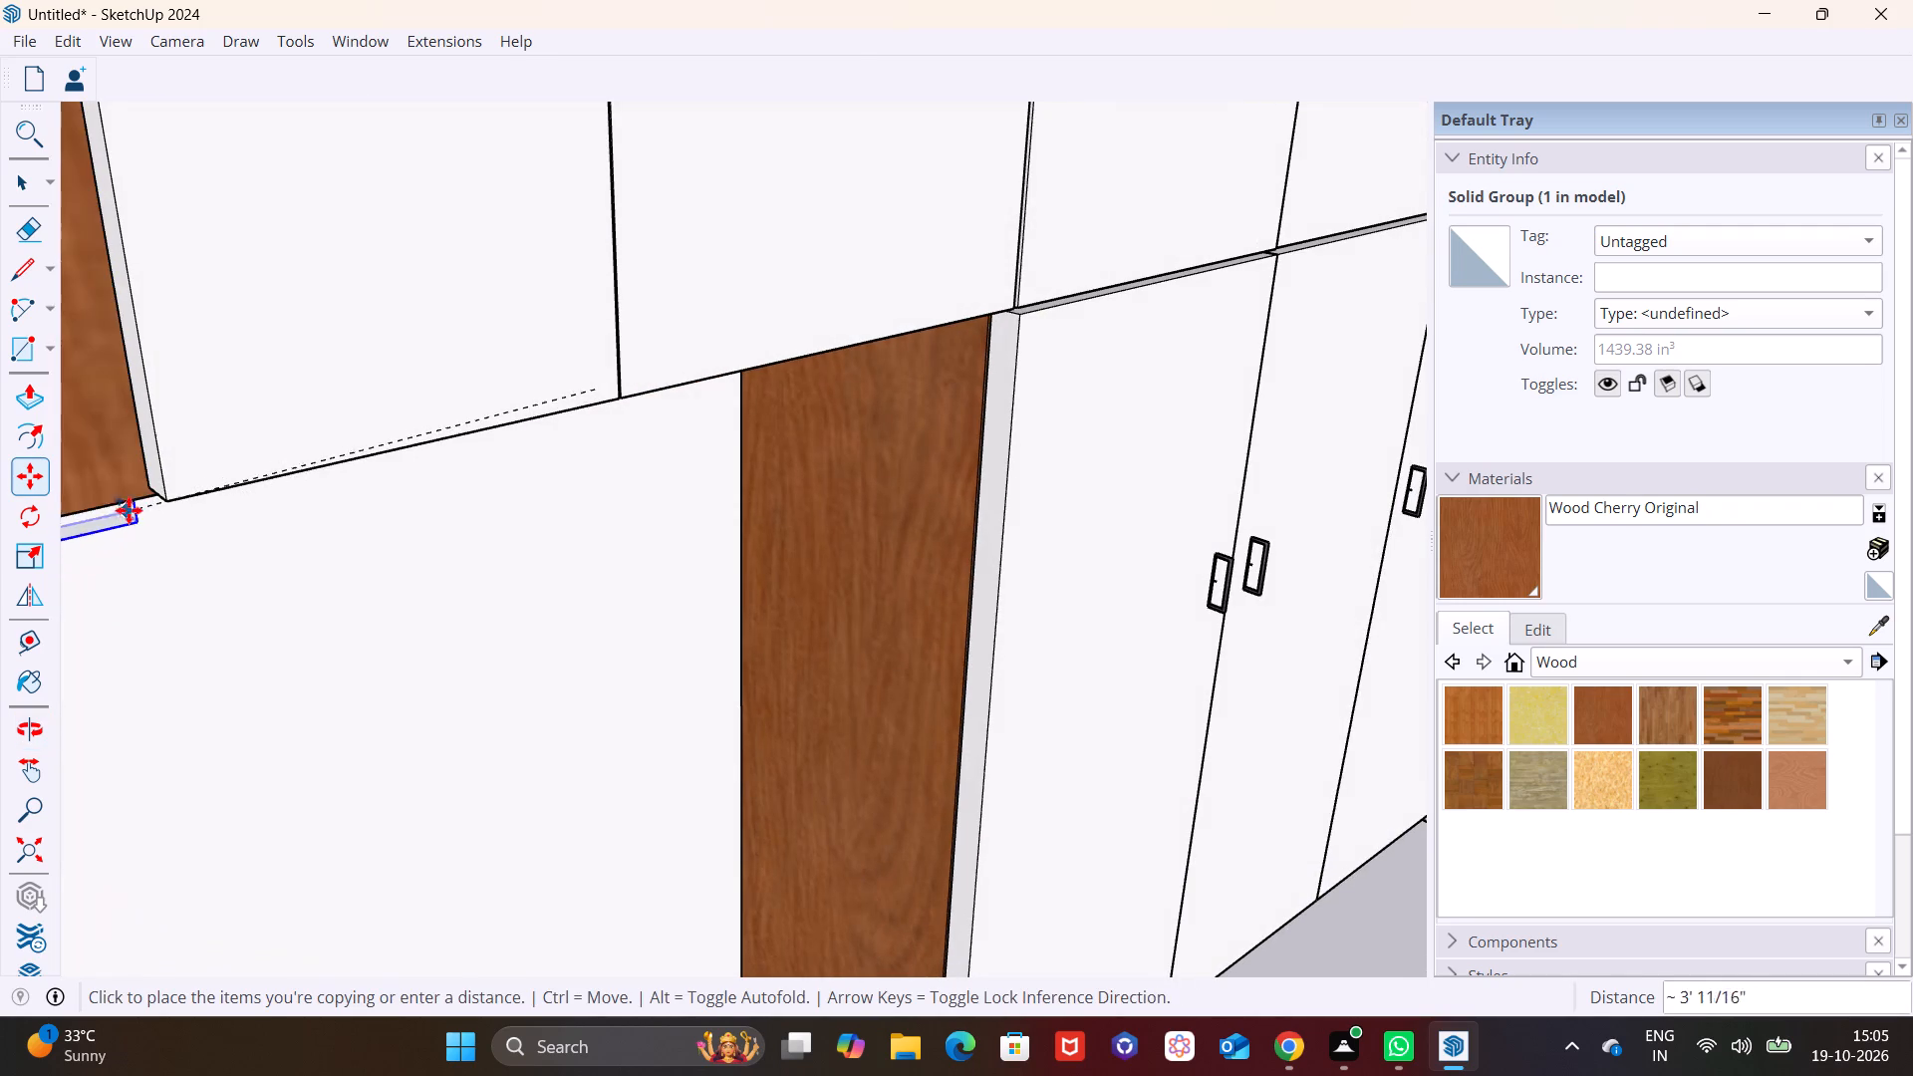
pyautogui.click(138, 495)
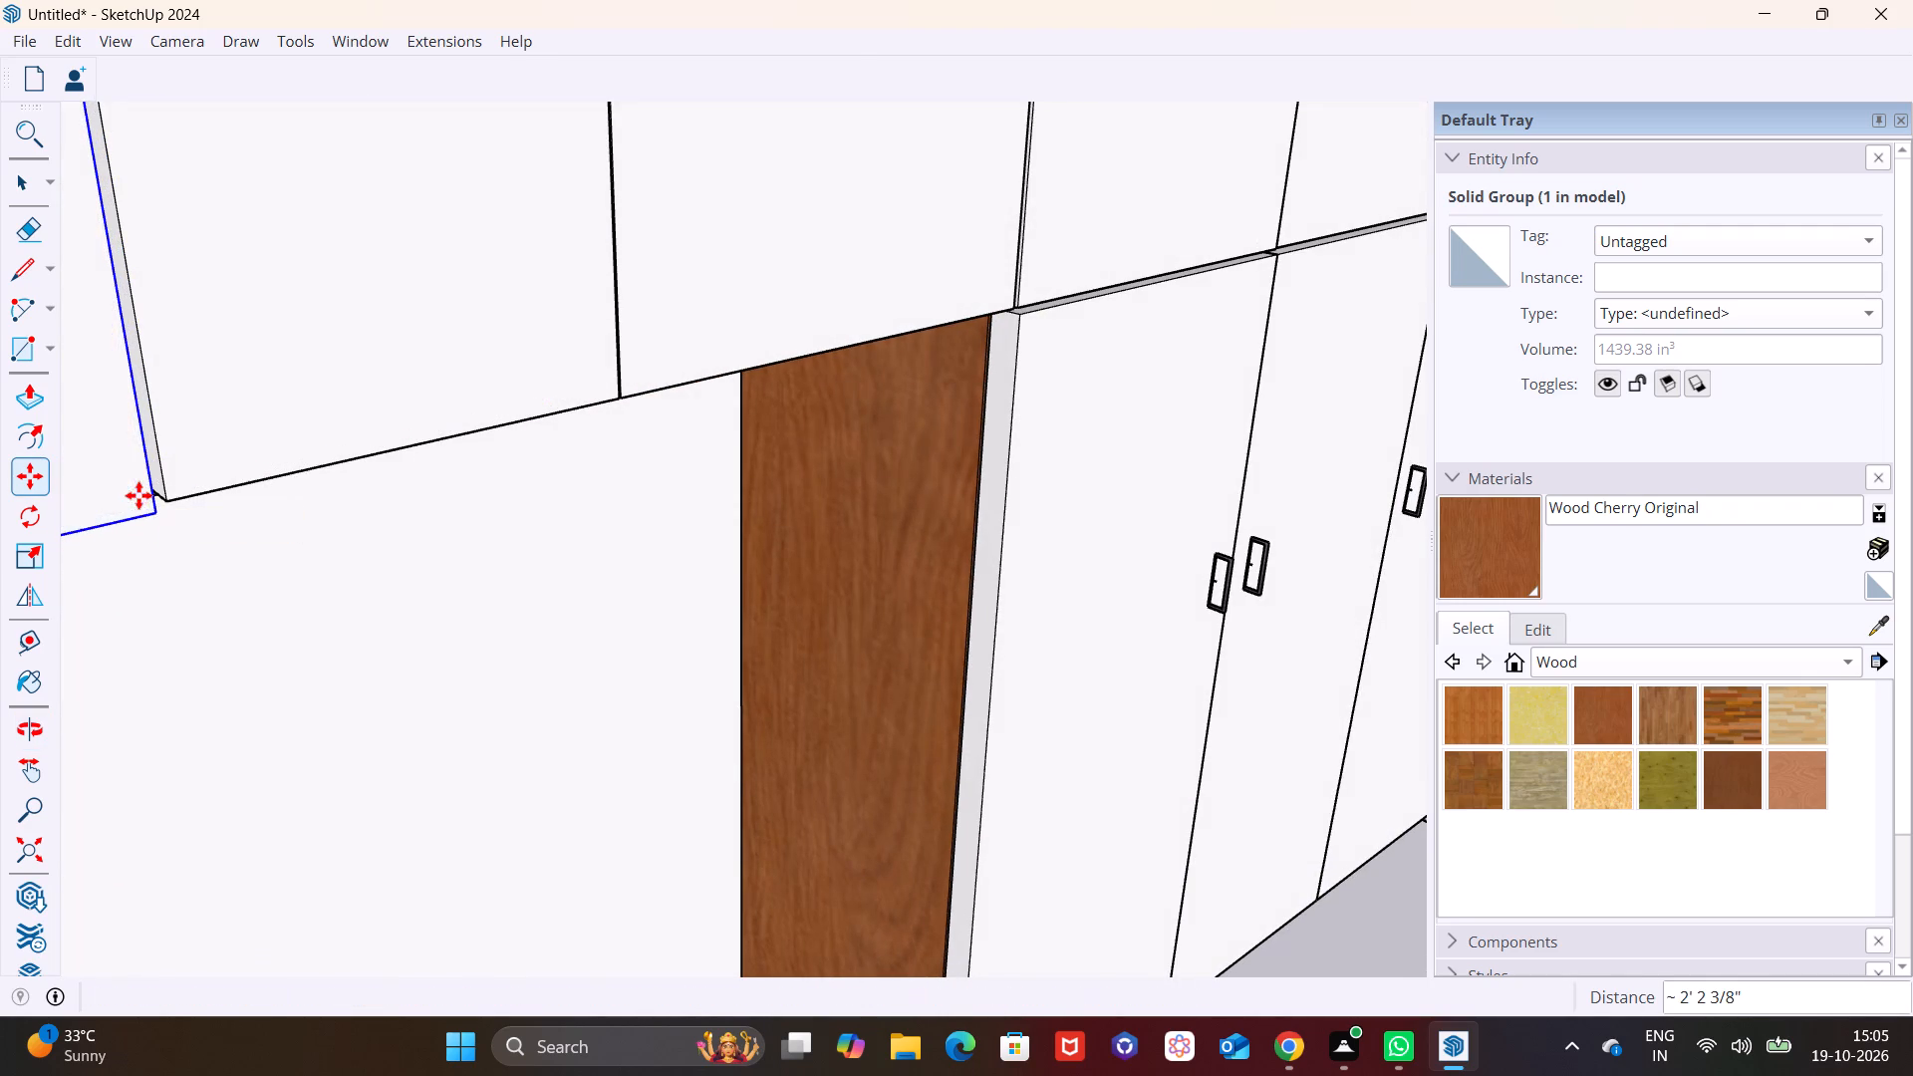
pyautogui.press('space')
pyautogui.click(300, 550)
# Move the copied upper door about 7/16" towards the neighbouring door to close the gap between them.
pyautogui.scroll(-10, 309, 554)
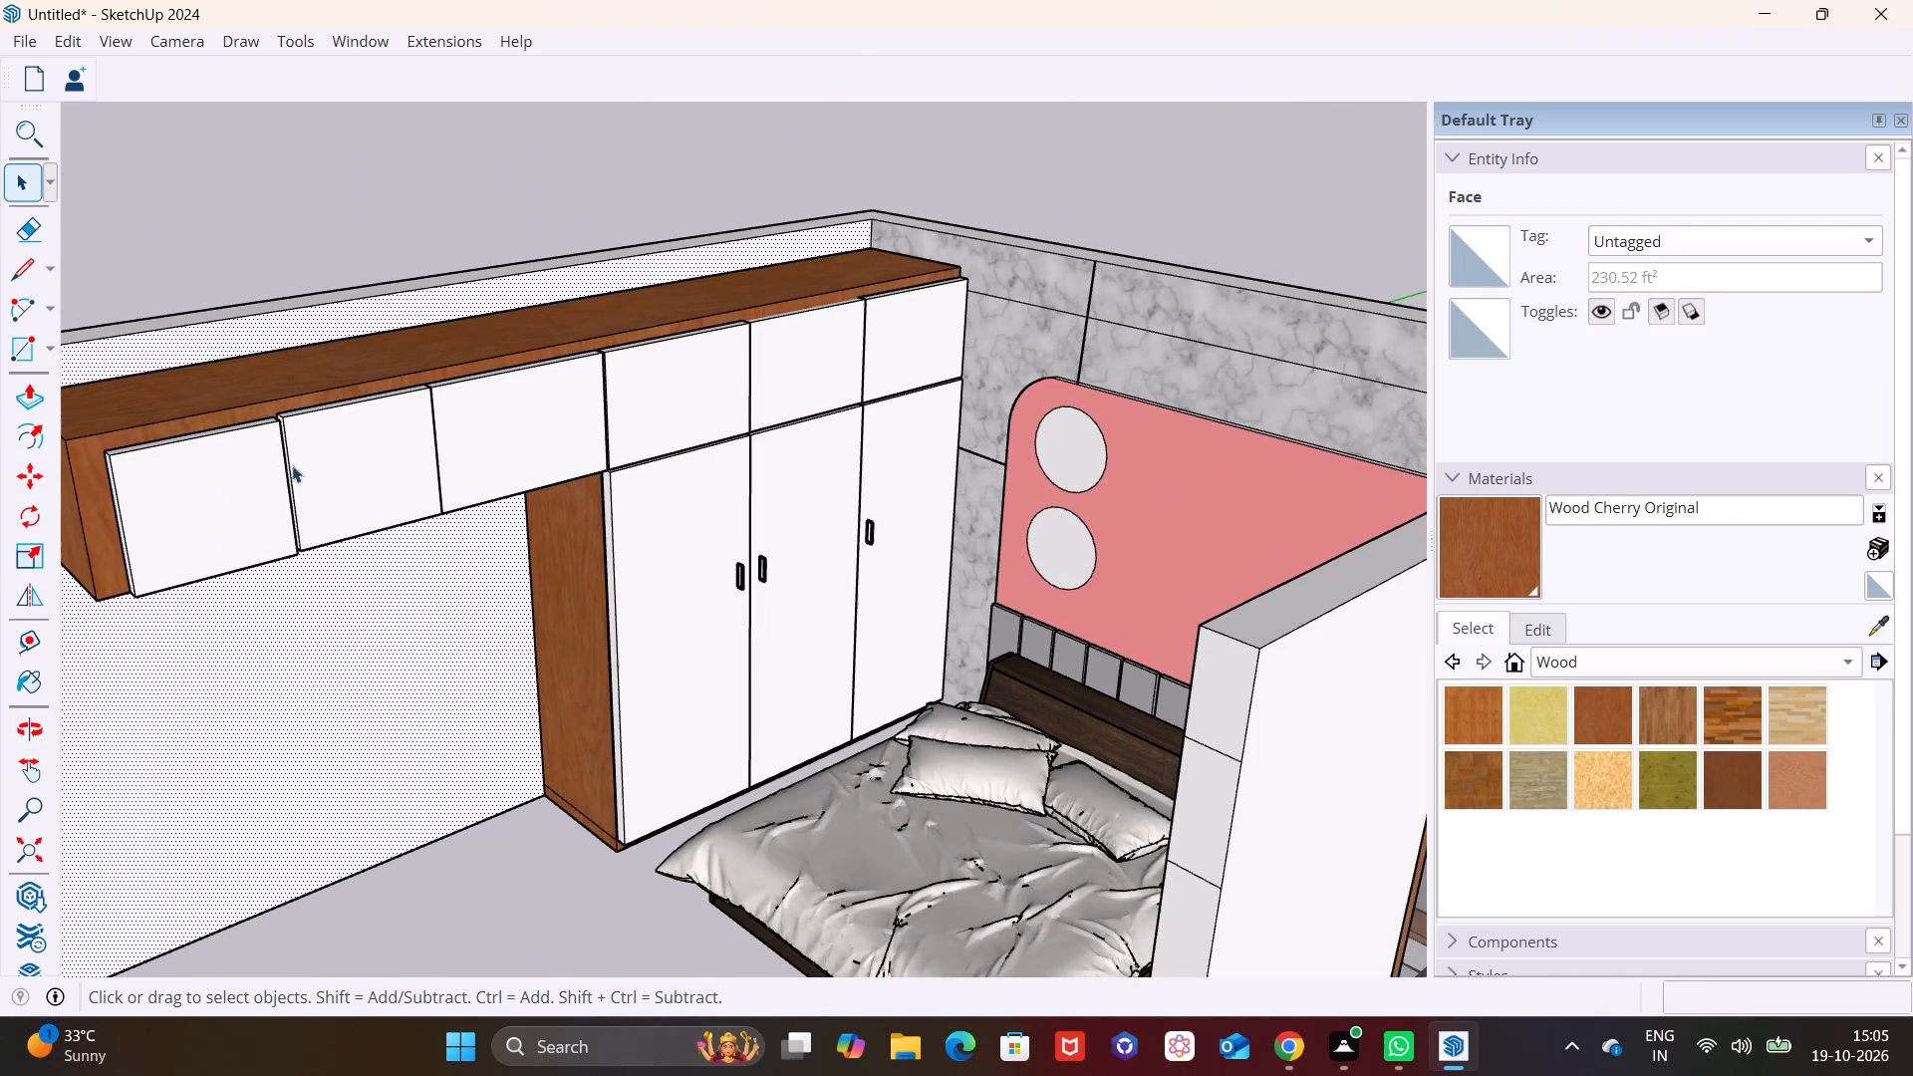
pyautogui.scroll(12, 292, 465)
pyautogui.moveTo(330, 375); pyautogui.dragTo(209, 303, button='middle')
pyautogui.moveTo(385, 380); pyautogui.dragTo(479, 461, button='middle')
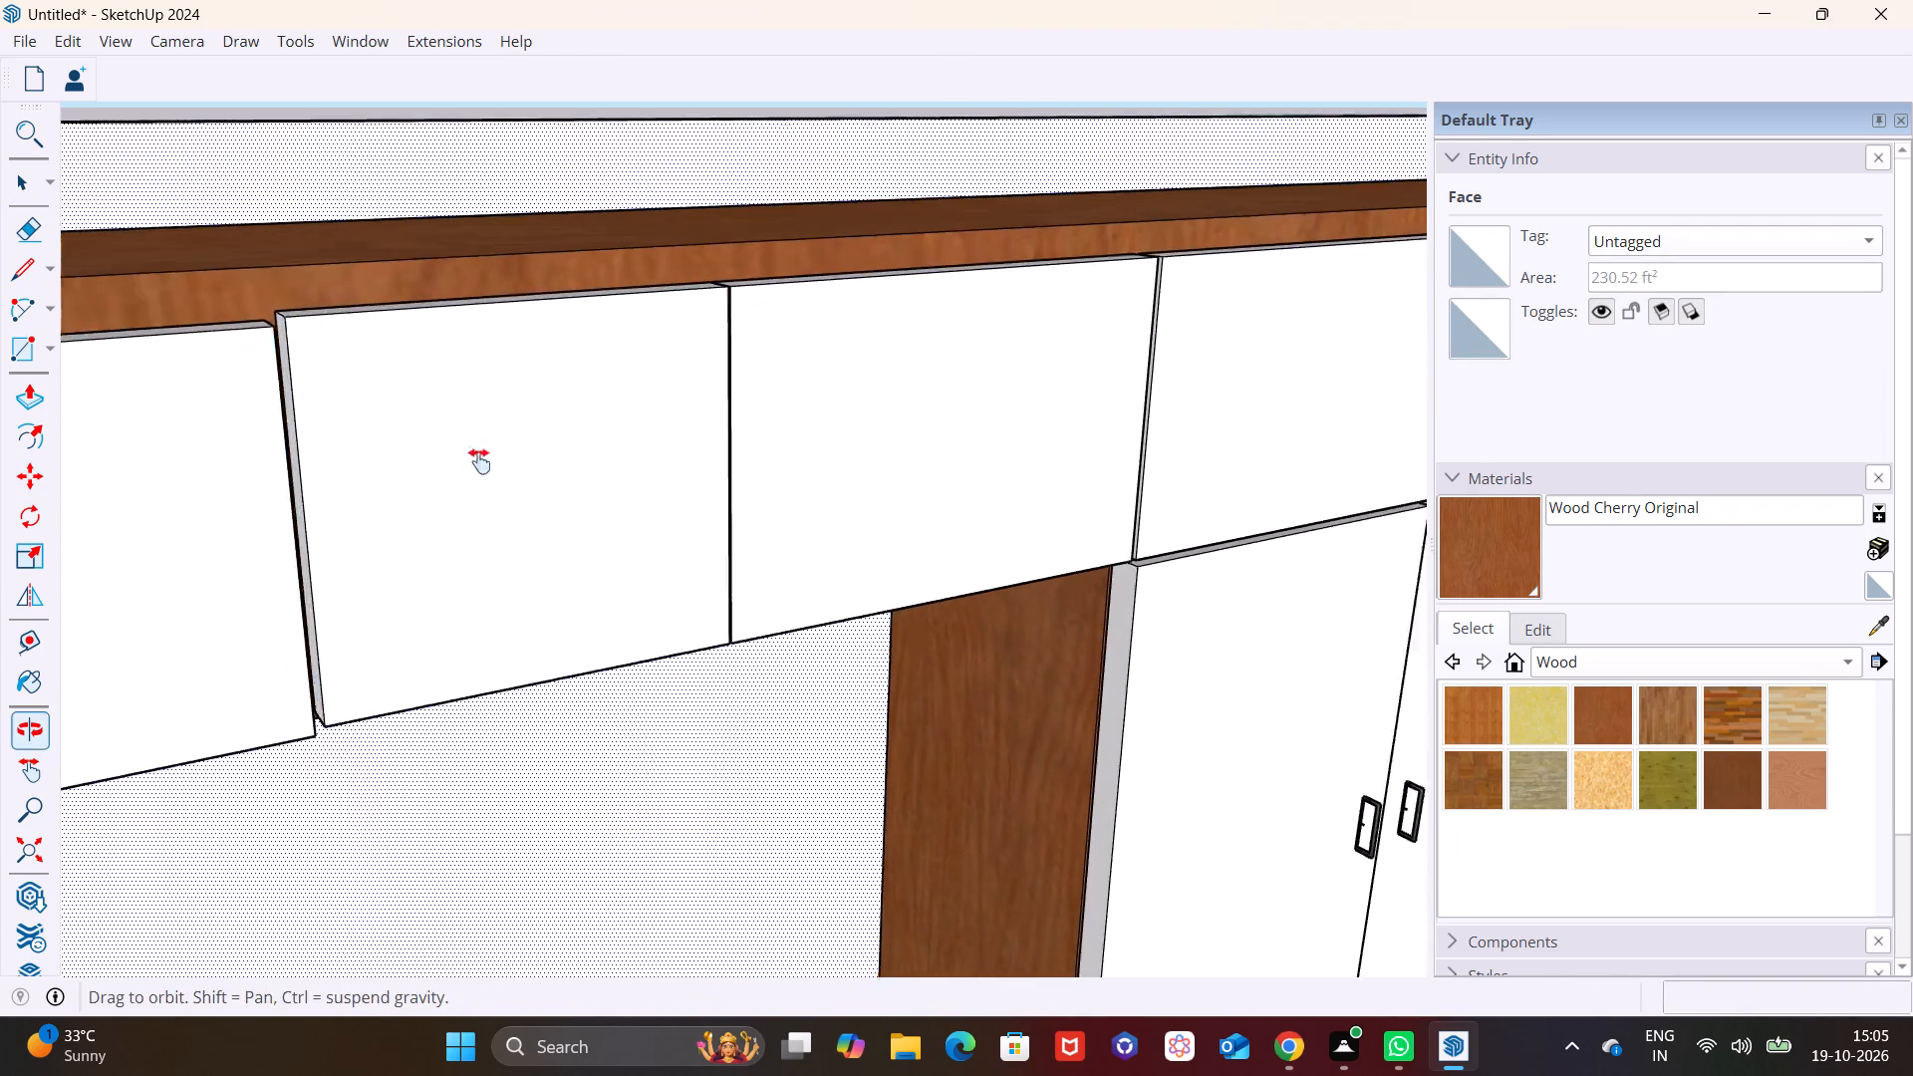
pyautogui.moveTo(479, 461); pyautogui.dragTo(603, 511, button='middle')
pyautogui.moveTo(626, 551); pyautogui.dragTo(287, 646, button='middle')
pyautogui.scroll(3, 329, 444)
pyautogui.click(306, 436)
pyautogui.moveTo(395, 416); pyautogui.dragTo(479, 424, button='middle')
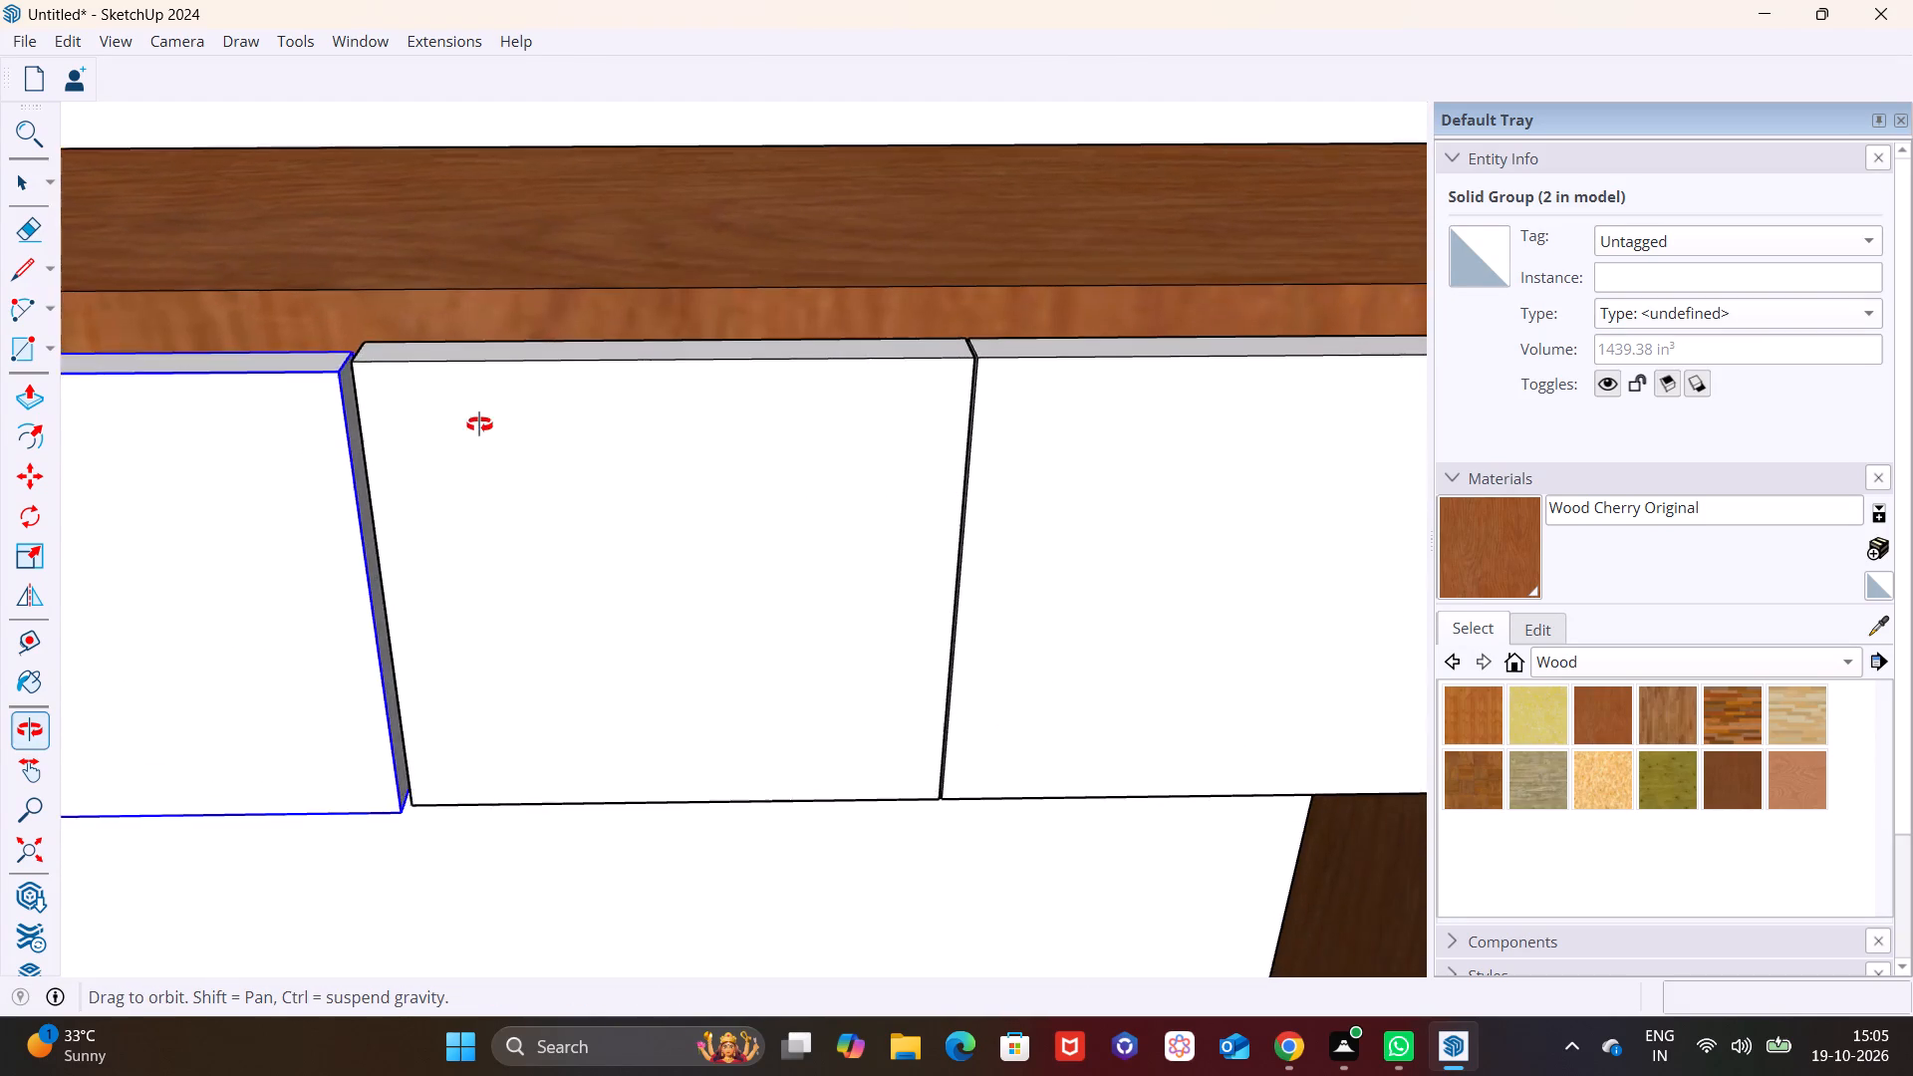
pyautogui.moveTo(479, 424); pyautogui.dragTo(650, 447, button='middle')
pyautogui.press('m')
pyautogui.scroll(7, 401, 416)
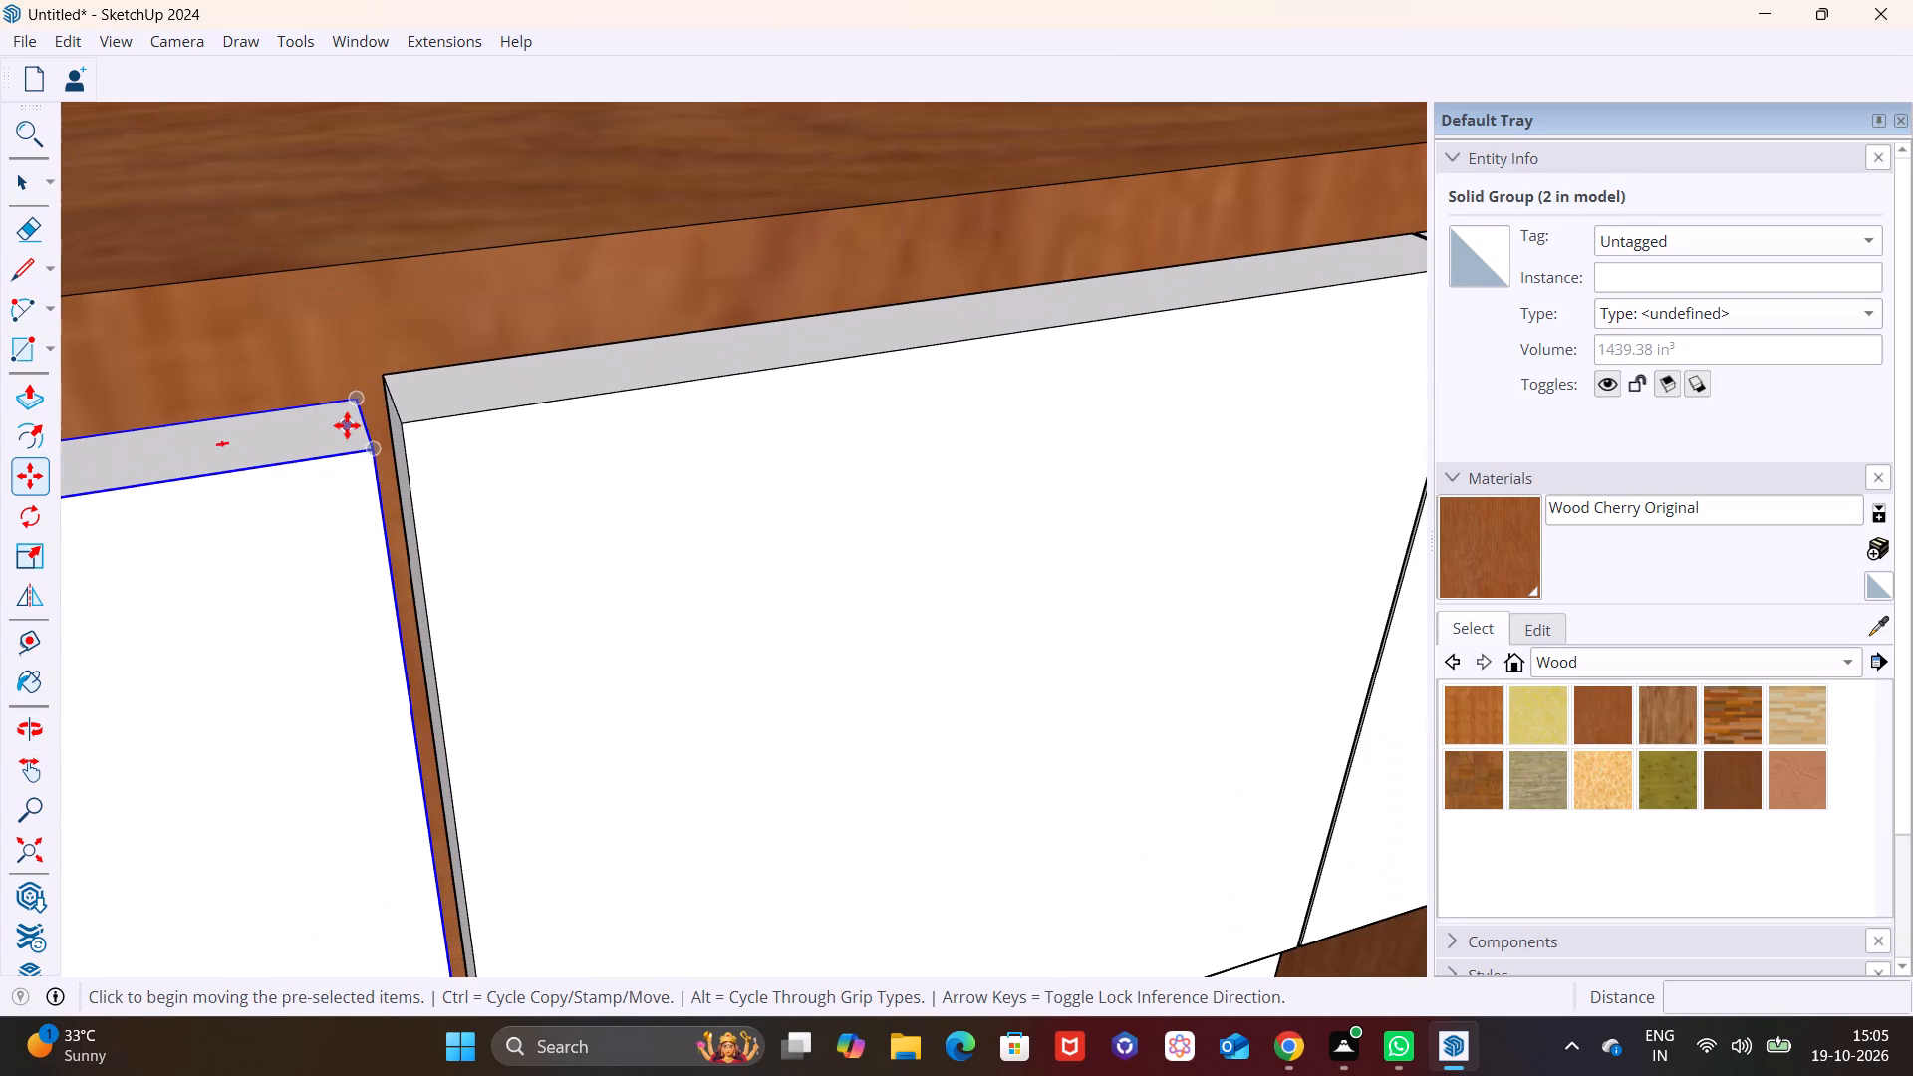
pyautogui.click(352, 405)
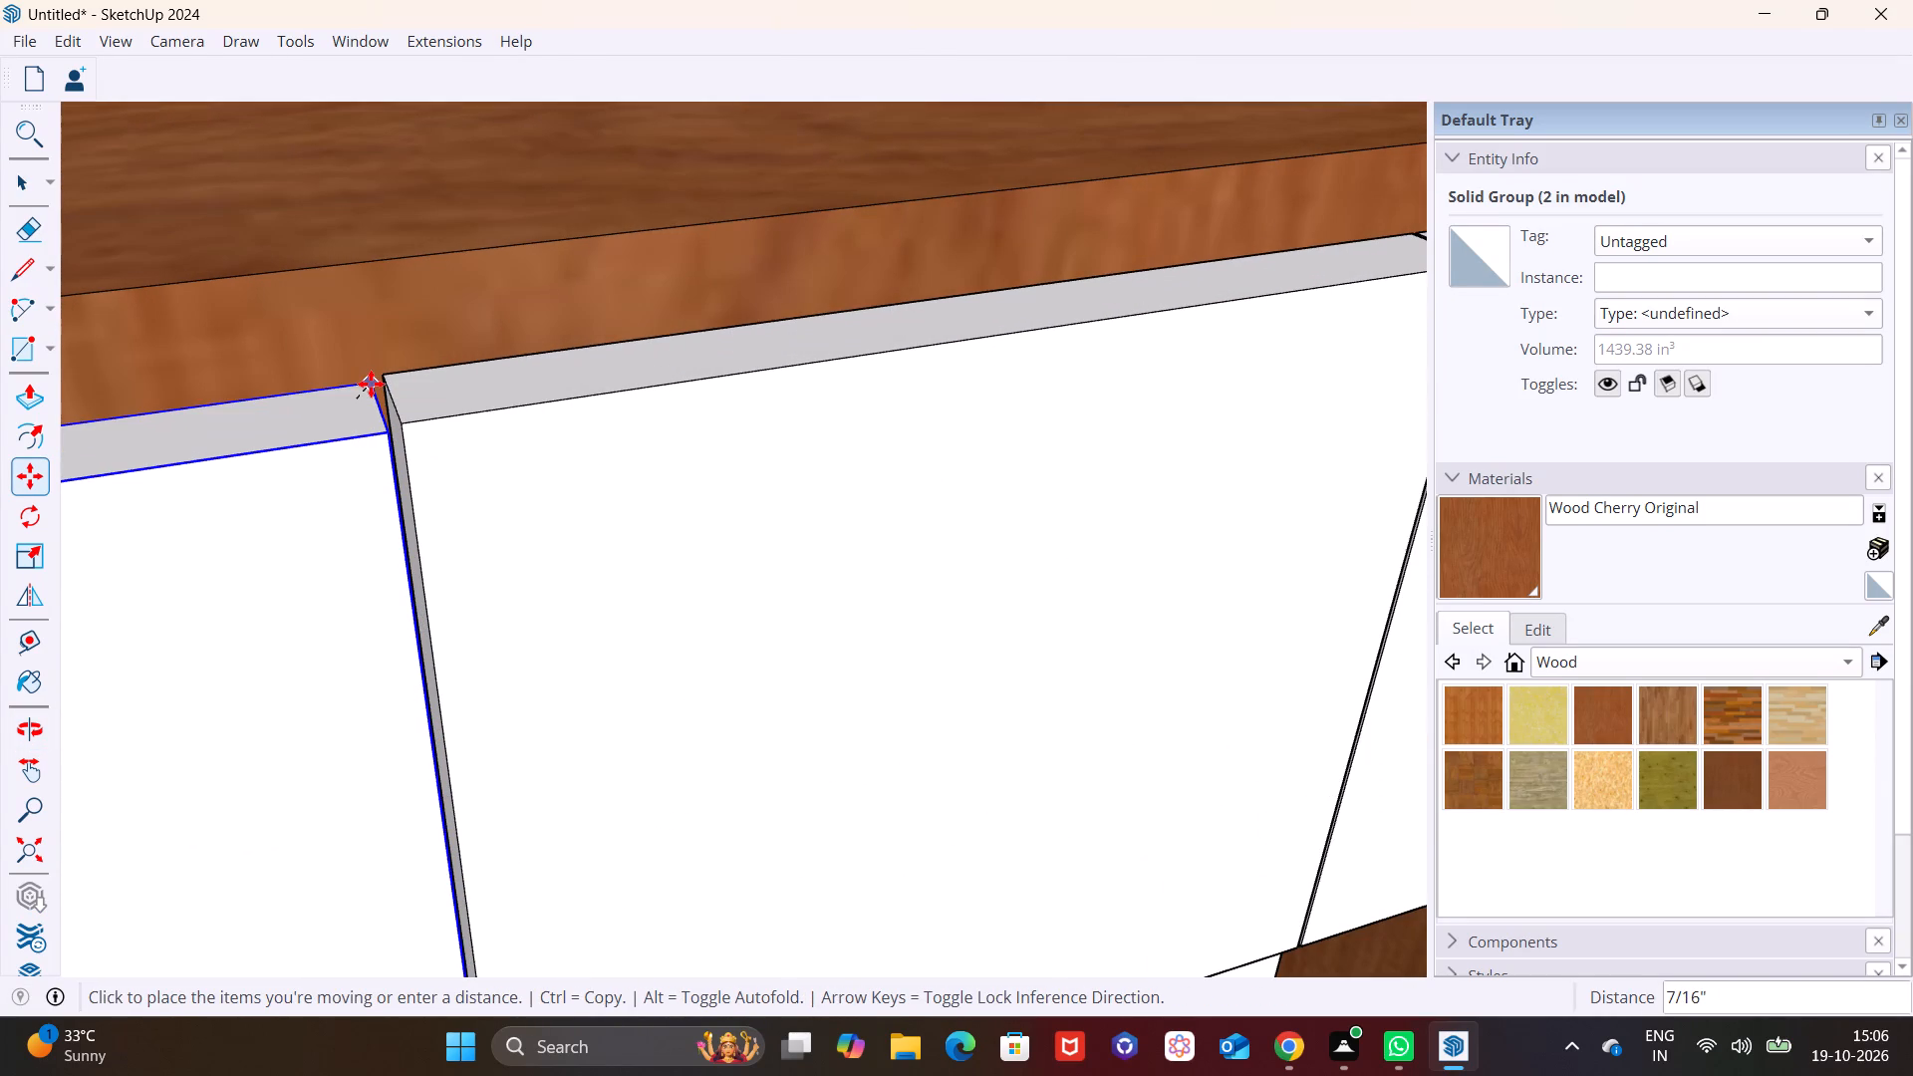
pyautogui.click(371, 384)
pyautogui.press('space')
pyautogui.click(496, 464)
# Examine the row of upper doors and the whole bedroom from outside and inside the room.
pyautogui.scroll(-15, 519, 515)
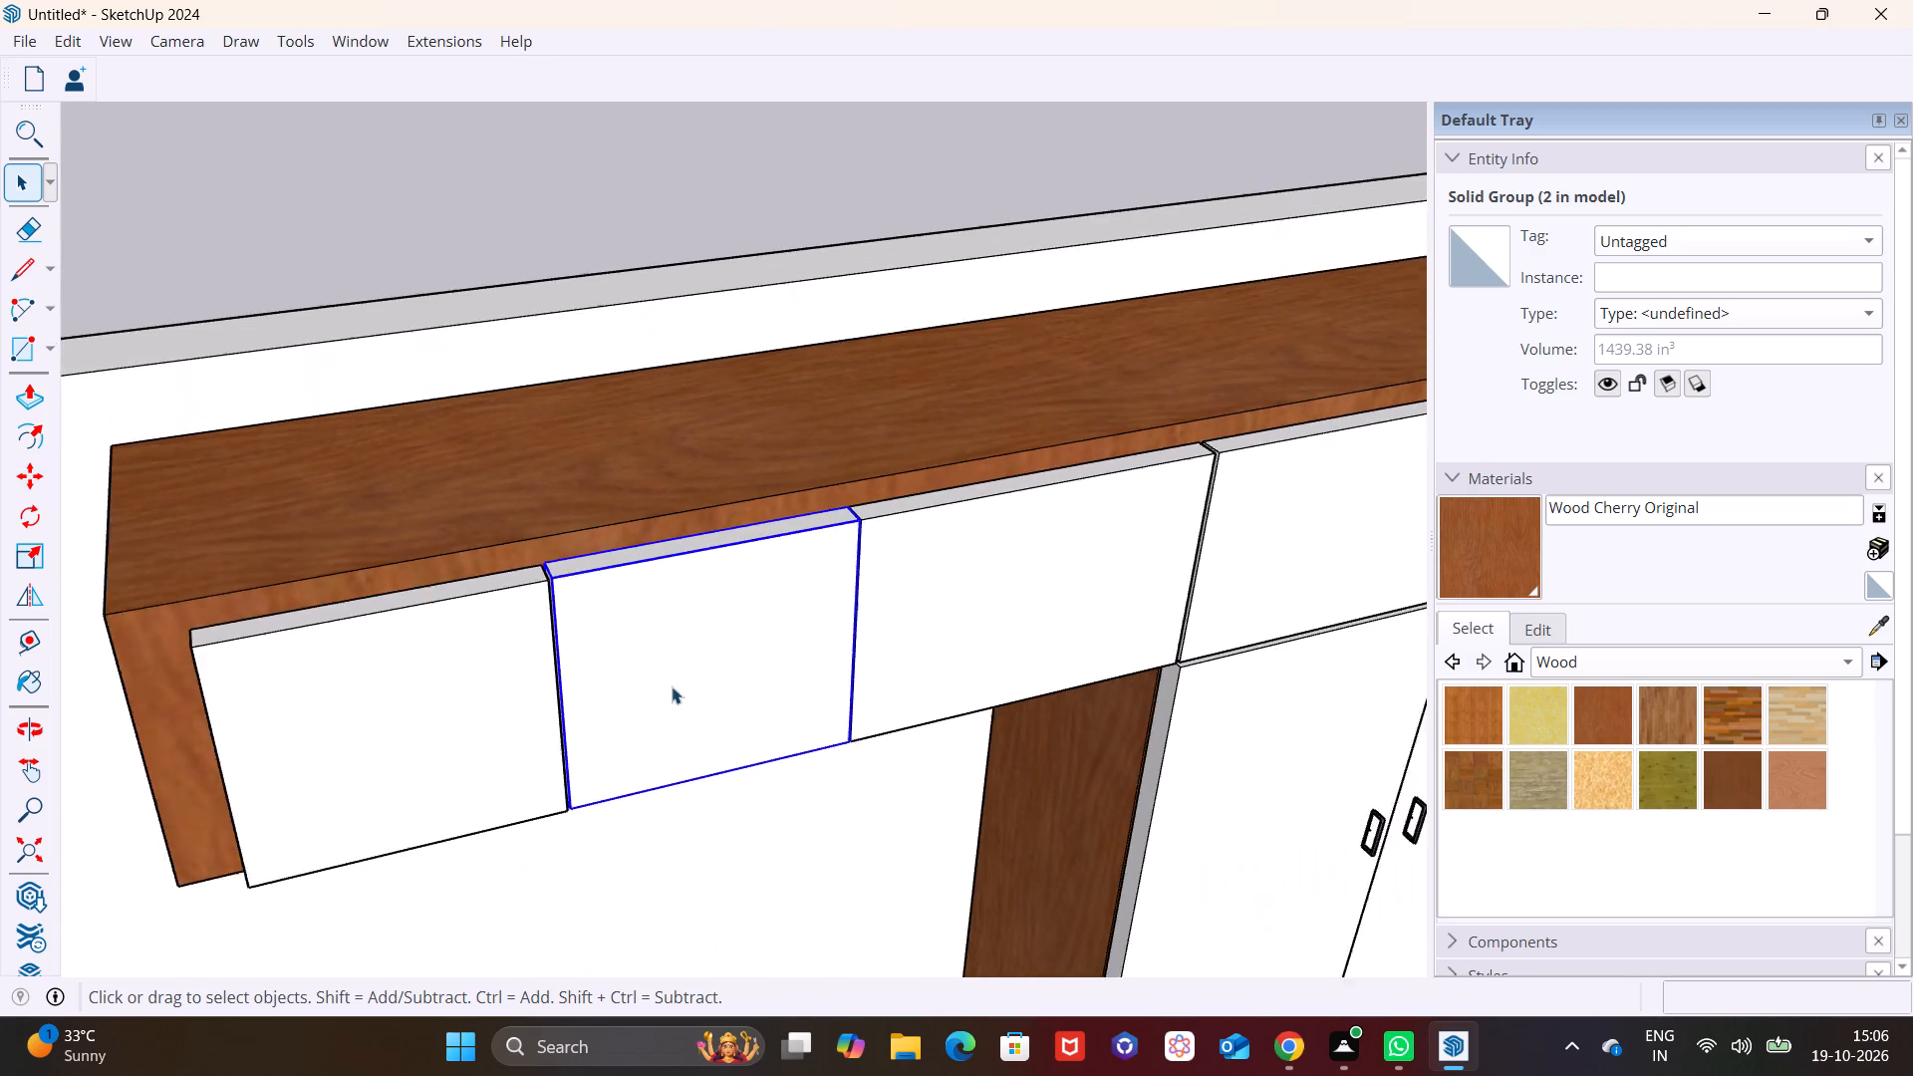
pyautogui.scroll(-3, 672, 686)
pyautogui.moveTo(712, 689); pyautogui.dragTo(573, 416, button='middle')
pyautogui.scroll(-8, 667, 535)
pyautogui.click(590, 281)
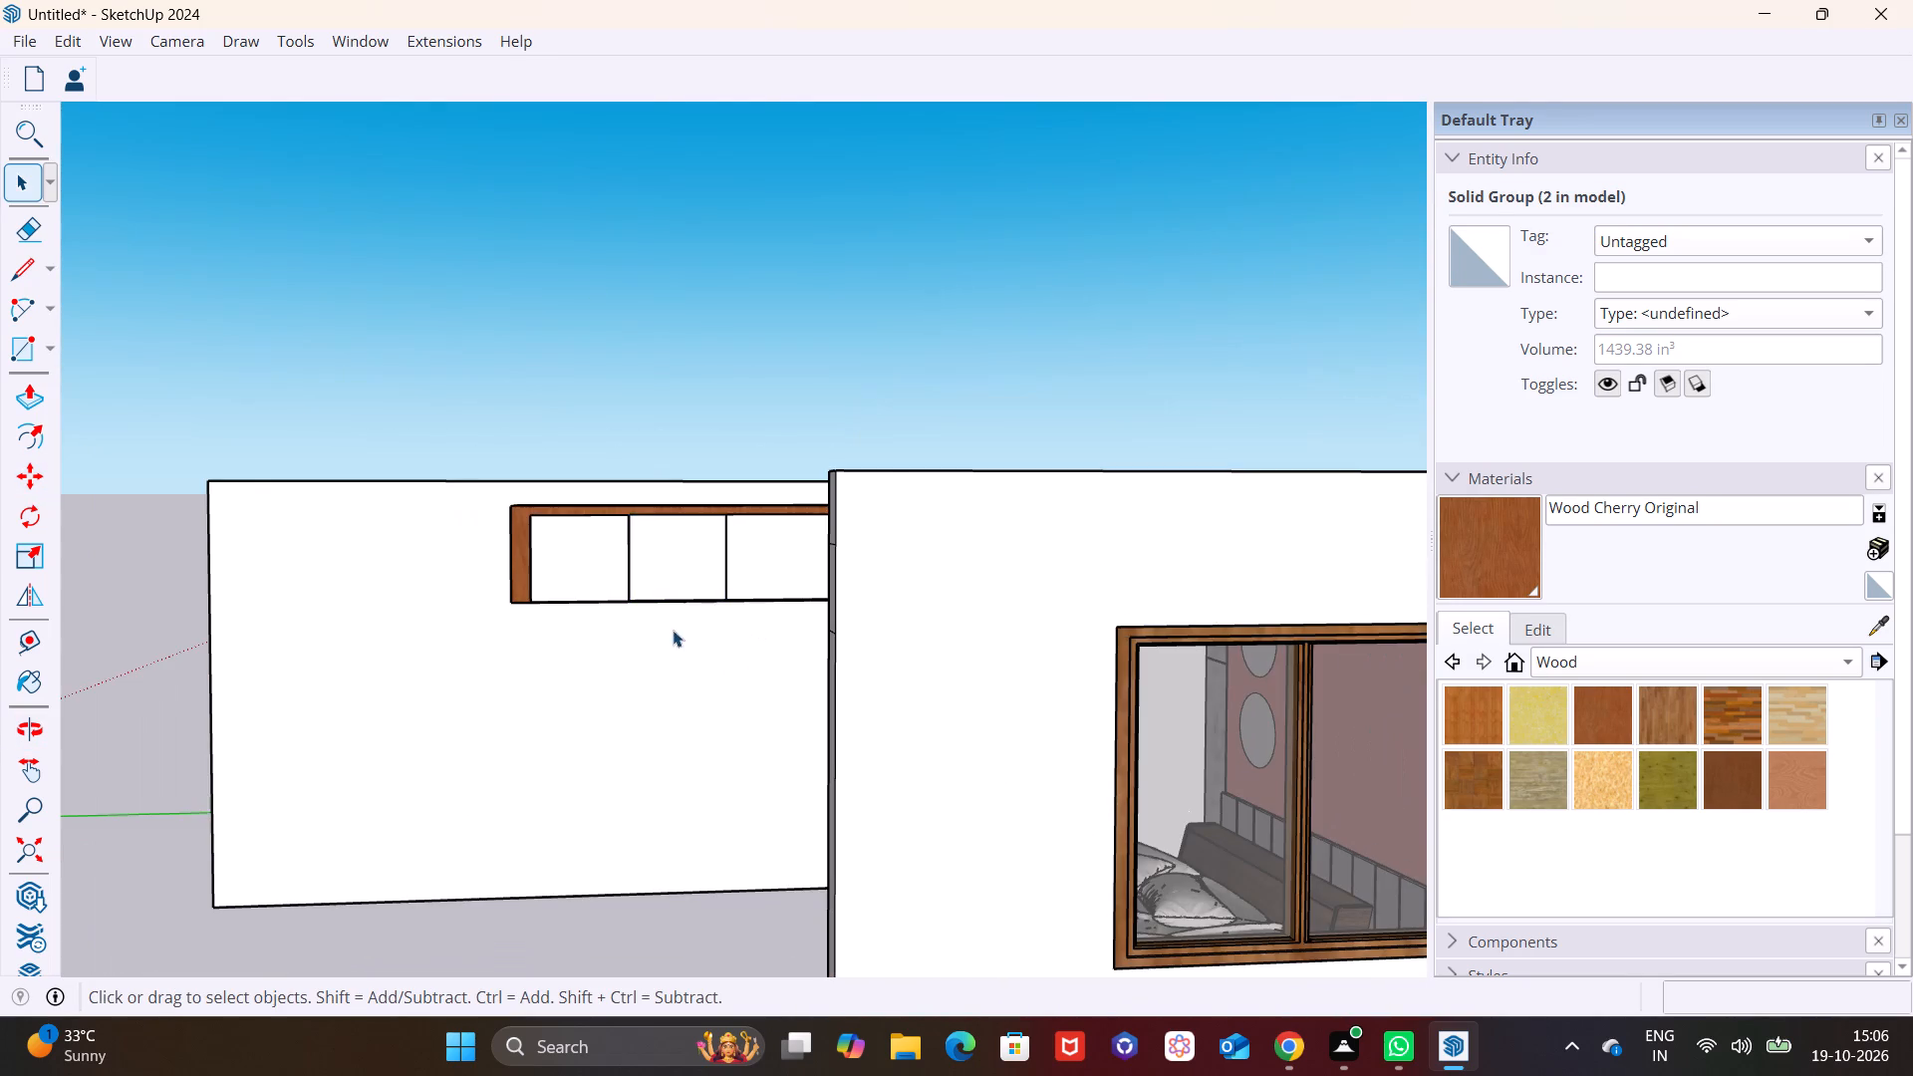
pyautogui.moveTo(673, 650); pyautogui.dragTo(1213, 684, button='middle')
pyautogui.scroll(2, 984, 674)
pyautogui.moveTo(933, 662); pyautogui.dragTo(643, 600, button='middle')
pyautogui.moveTo(683, 650); pyautogui.dragTo(788, 713, button='middle')
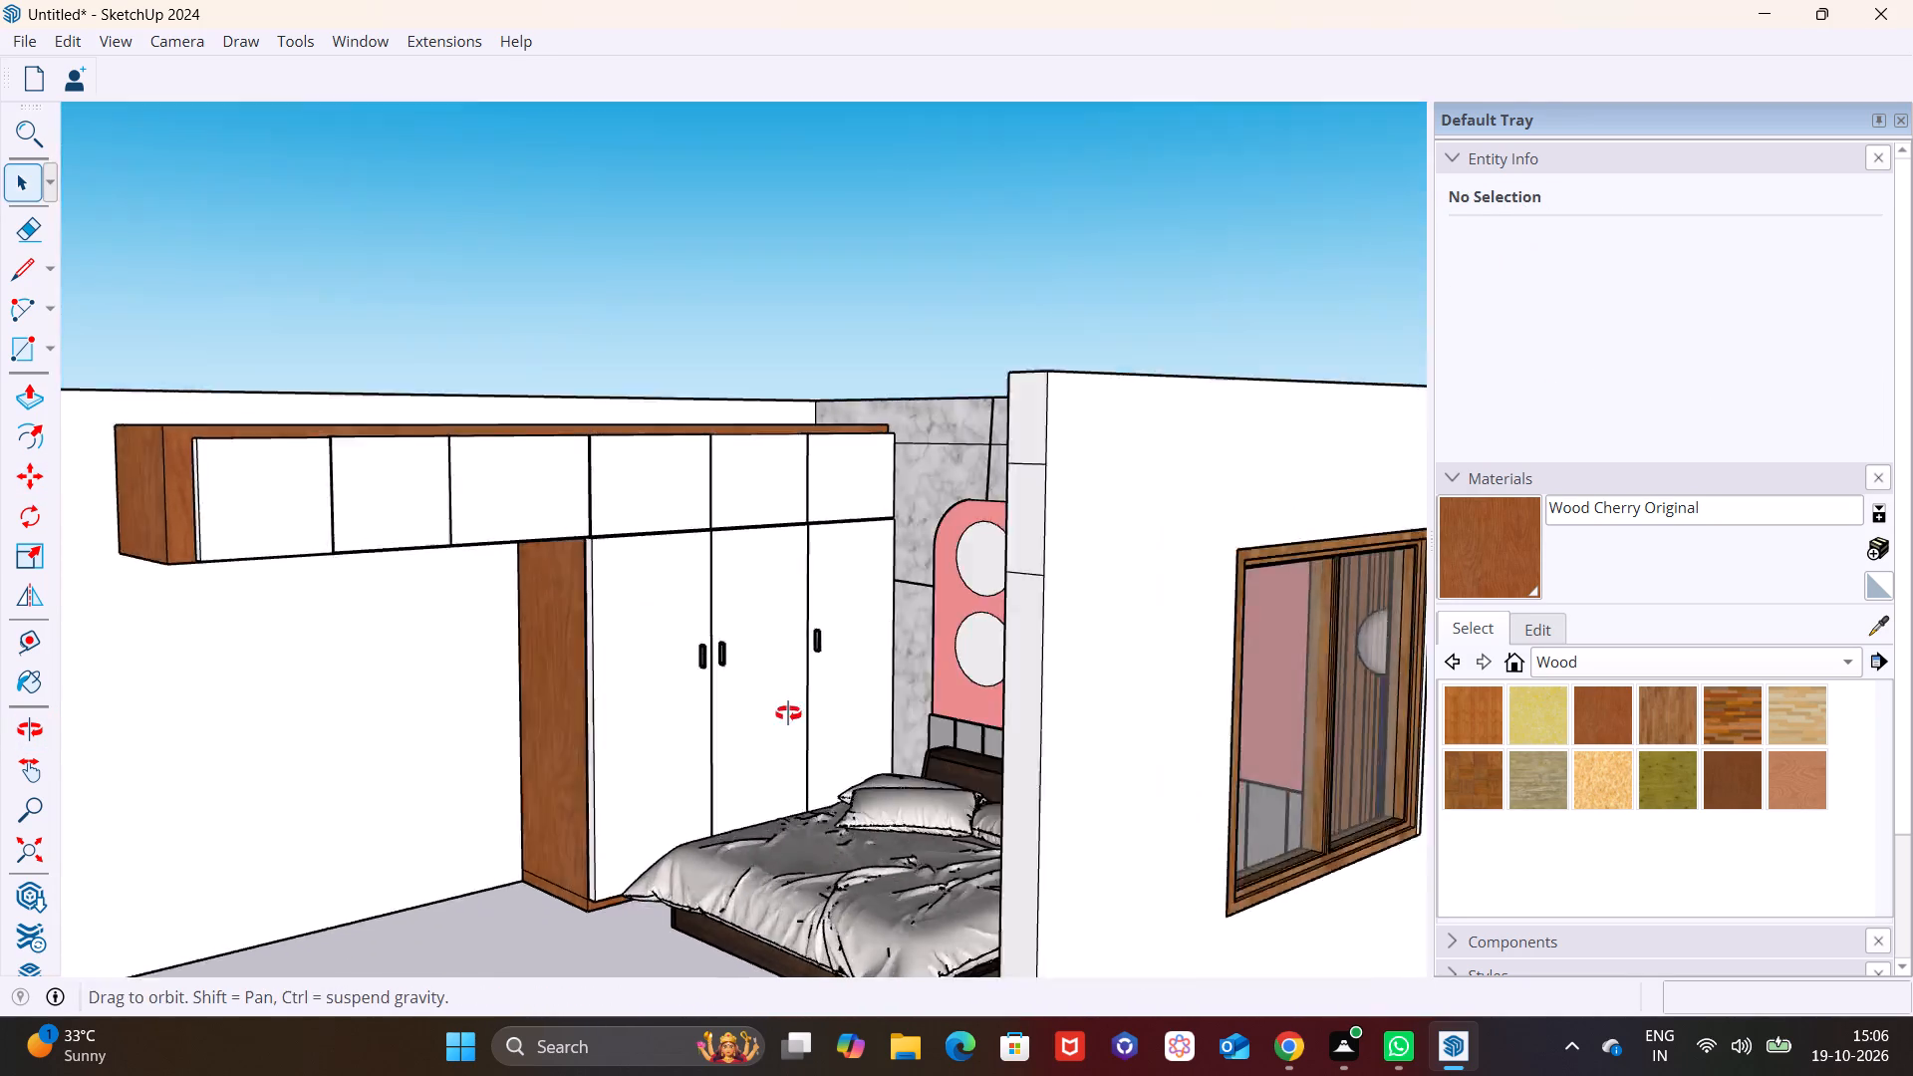
pyautogui.moveTo(788, 713); pyautogui.dragTo(982, 755, button='middle')
pyautogui.keyDown('shift'); pyautogui.moveTo(971, 728); pyautogui.dragTo(749, 616, button='middle'); pyautogui.keyUp('shift')
pyautogui.moveTo(746, 656); pyautogui.dragTo(916, 685, button='middle')
pyautogui.moveTo(814, 633); pyautogui.dragTo(766, 668, button='middle')
pyautogui.moveTo(783, 703); pyautogui.dragTo(864, 629, button='middle')
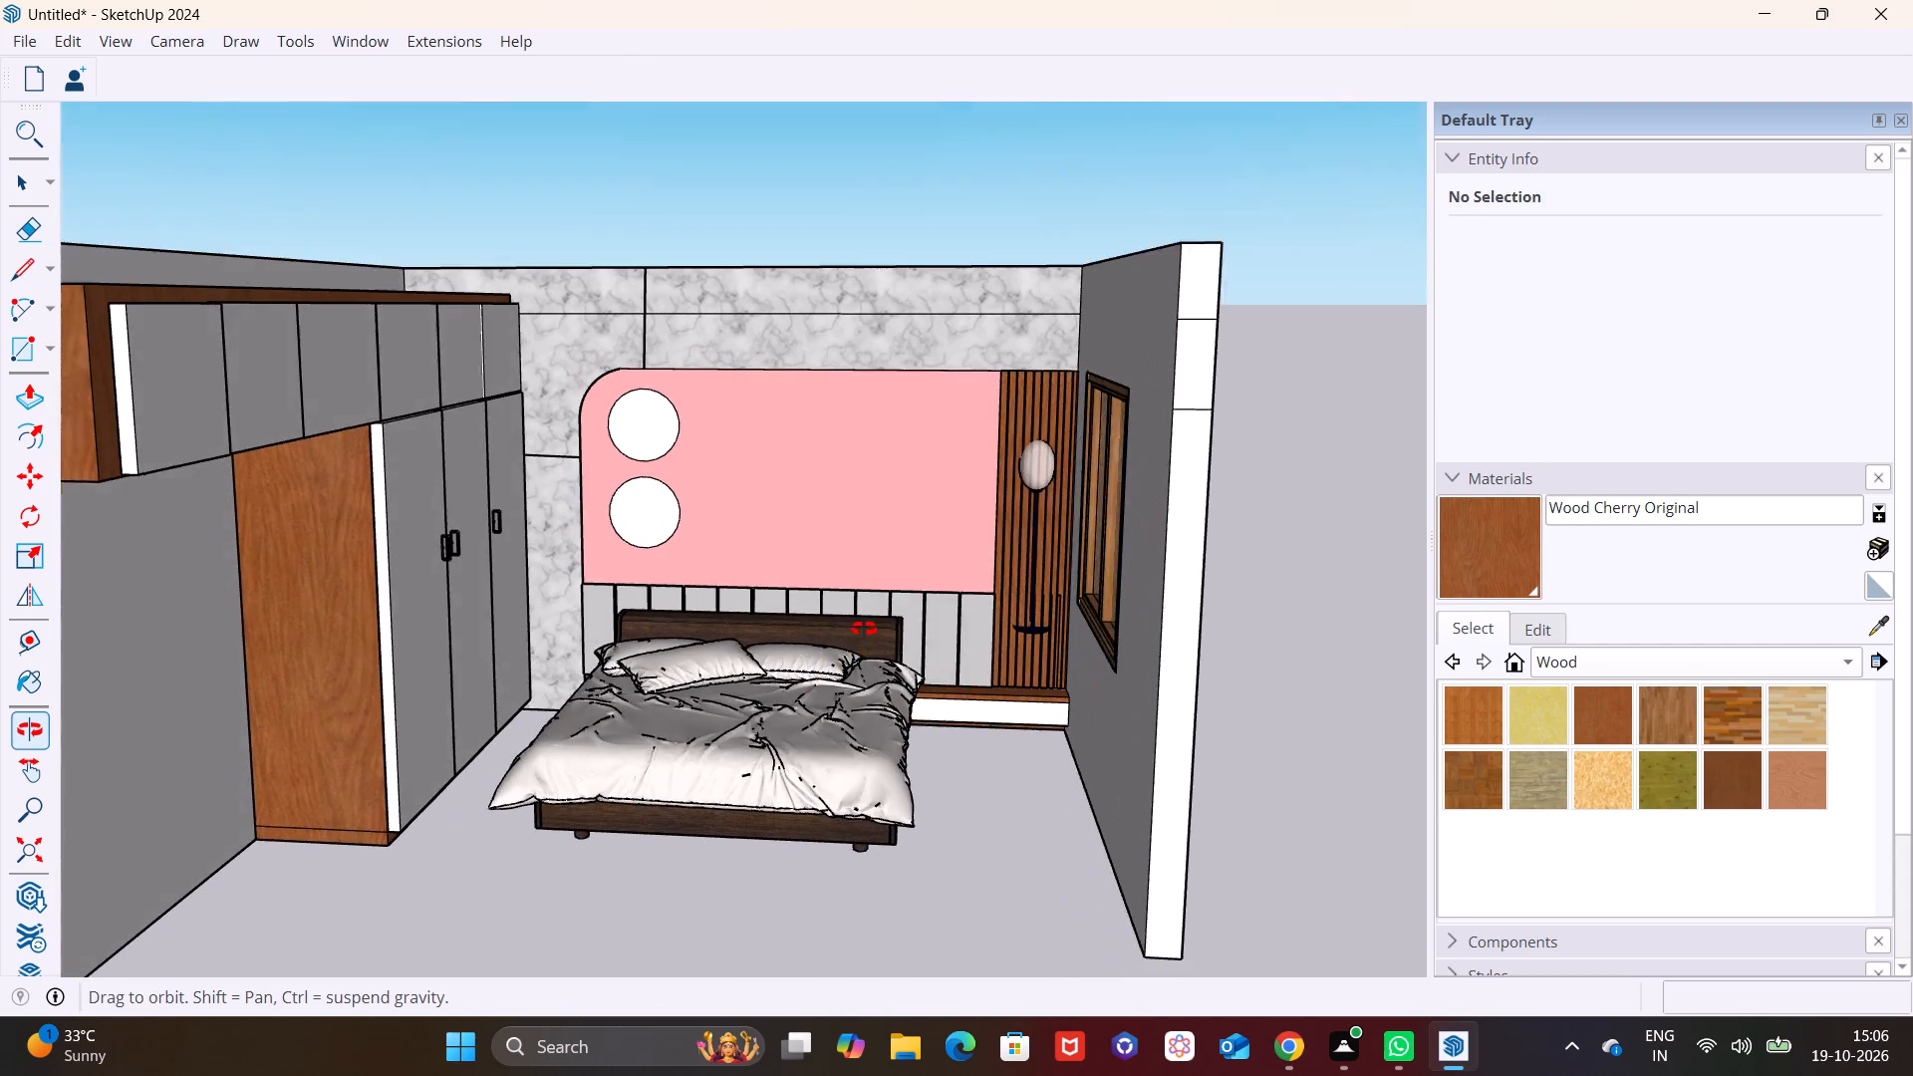
pyautogui.moveTo(864, 629); pyautogui.dragTo(868, 622, button='middle')
pyautogui.moveTo(838, 602); pyautogui.dragTo(803, 630, button='middle')
pyautogui.scroll(2, 933, 638)
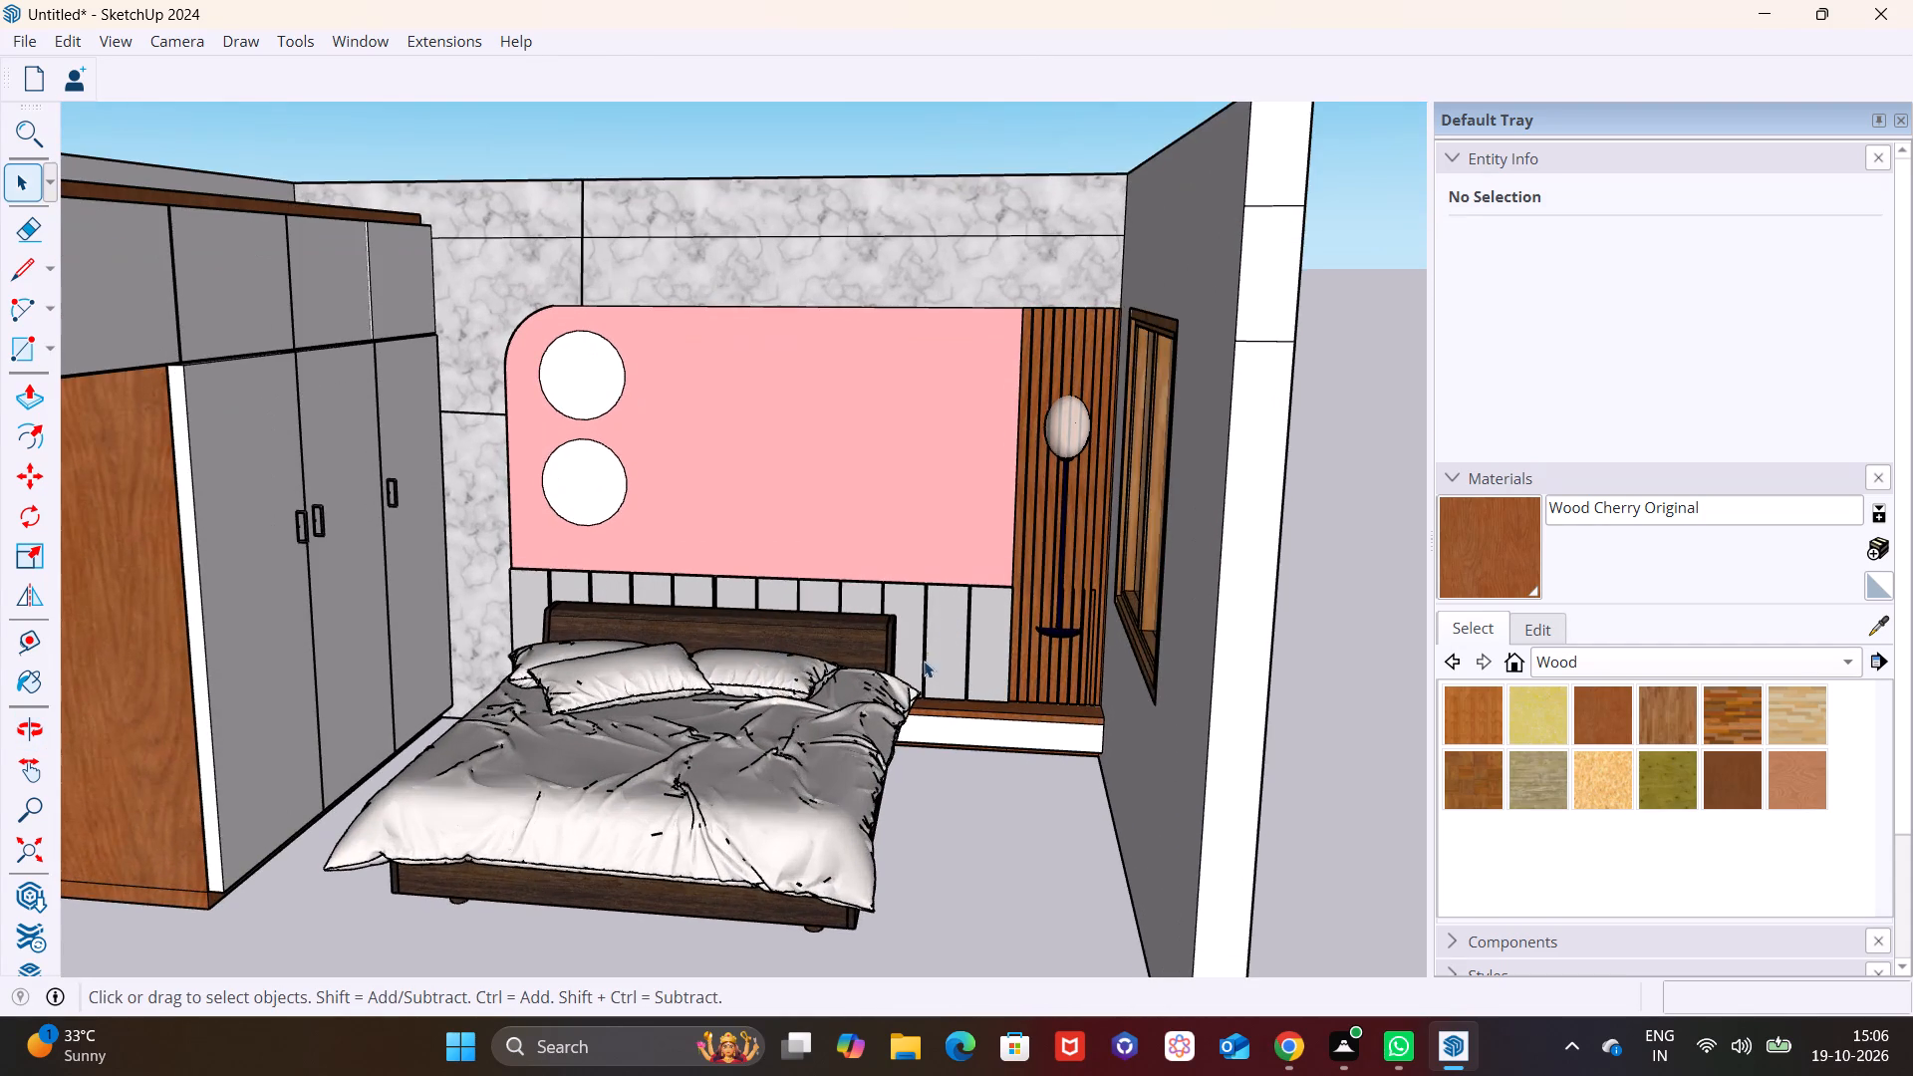
# Draw a ceiling rectangle of about 17' by 15' 11" over the wall tops, starting at the outer corner behind the wardrobe.
pyautogui.middleClick(924, 661)
pyautogui.scroll(-5, 845, 564)
pyautogui.moveTo(781, 515); pyautogui.dragTo(769, 731, button='middle')
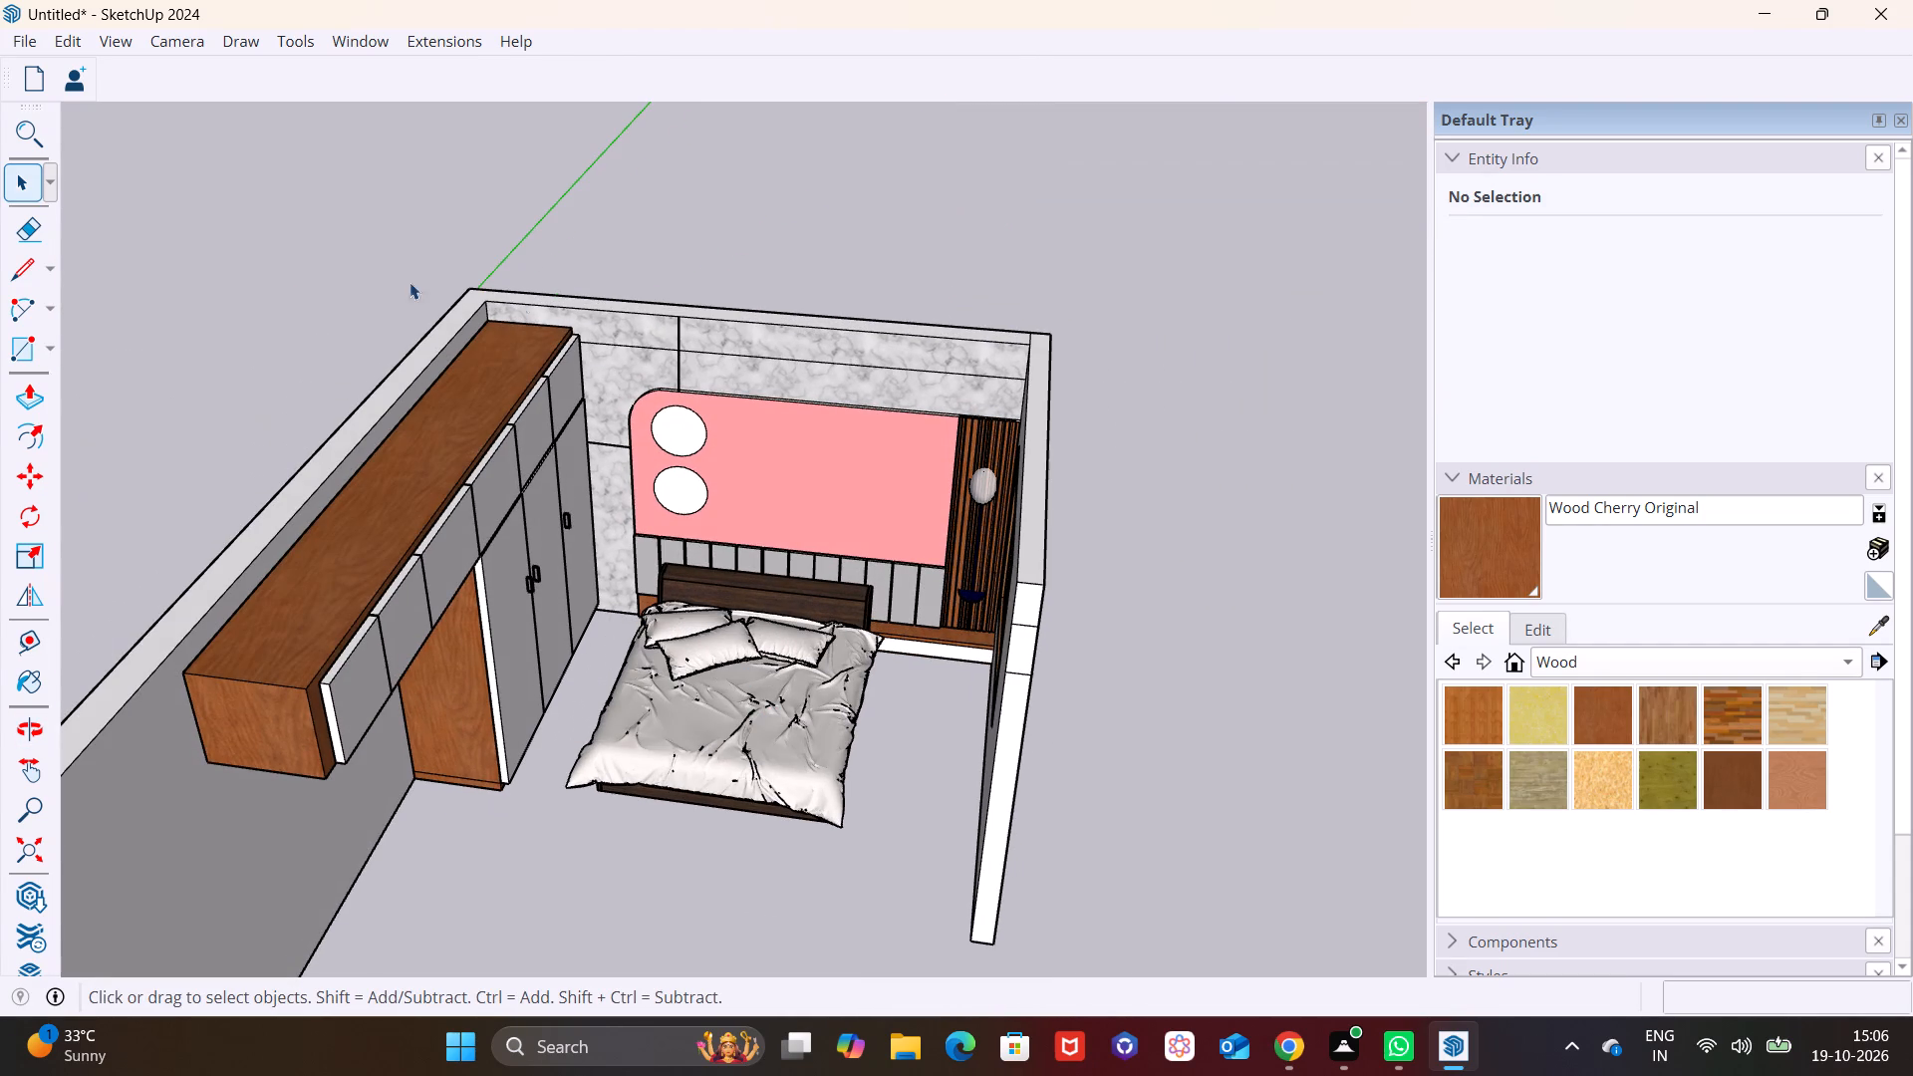
pyautogui.click(46, 351)
pyautogui.click(63, 380)
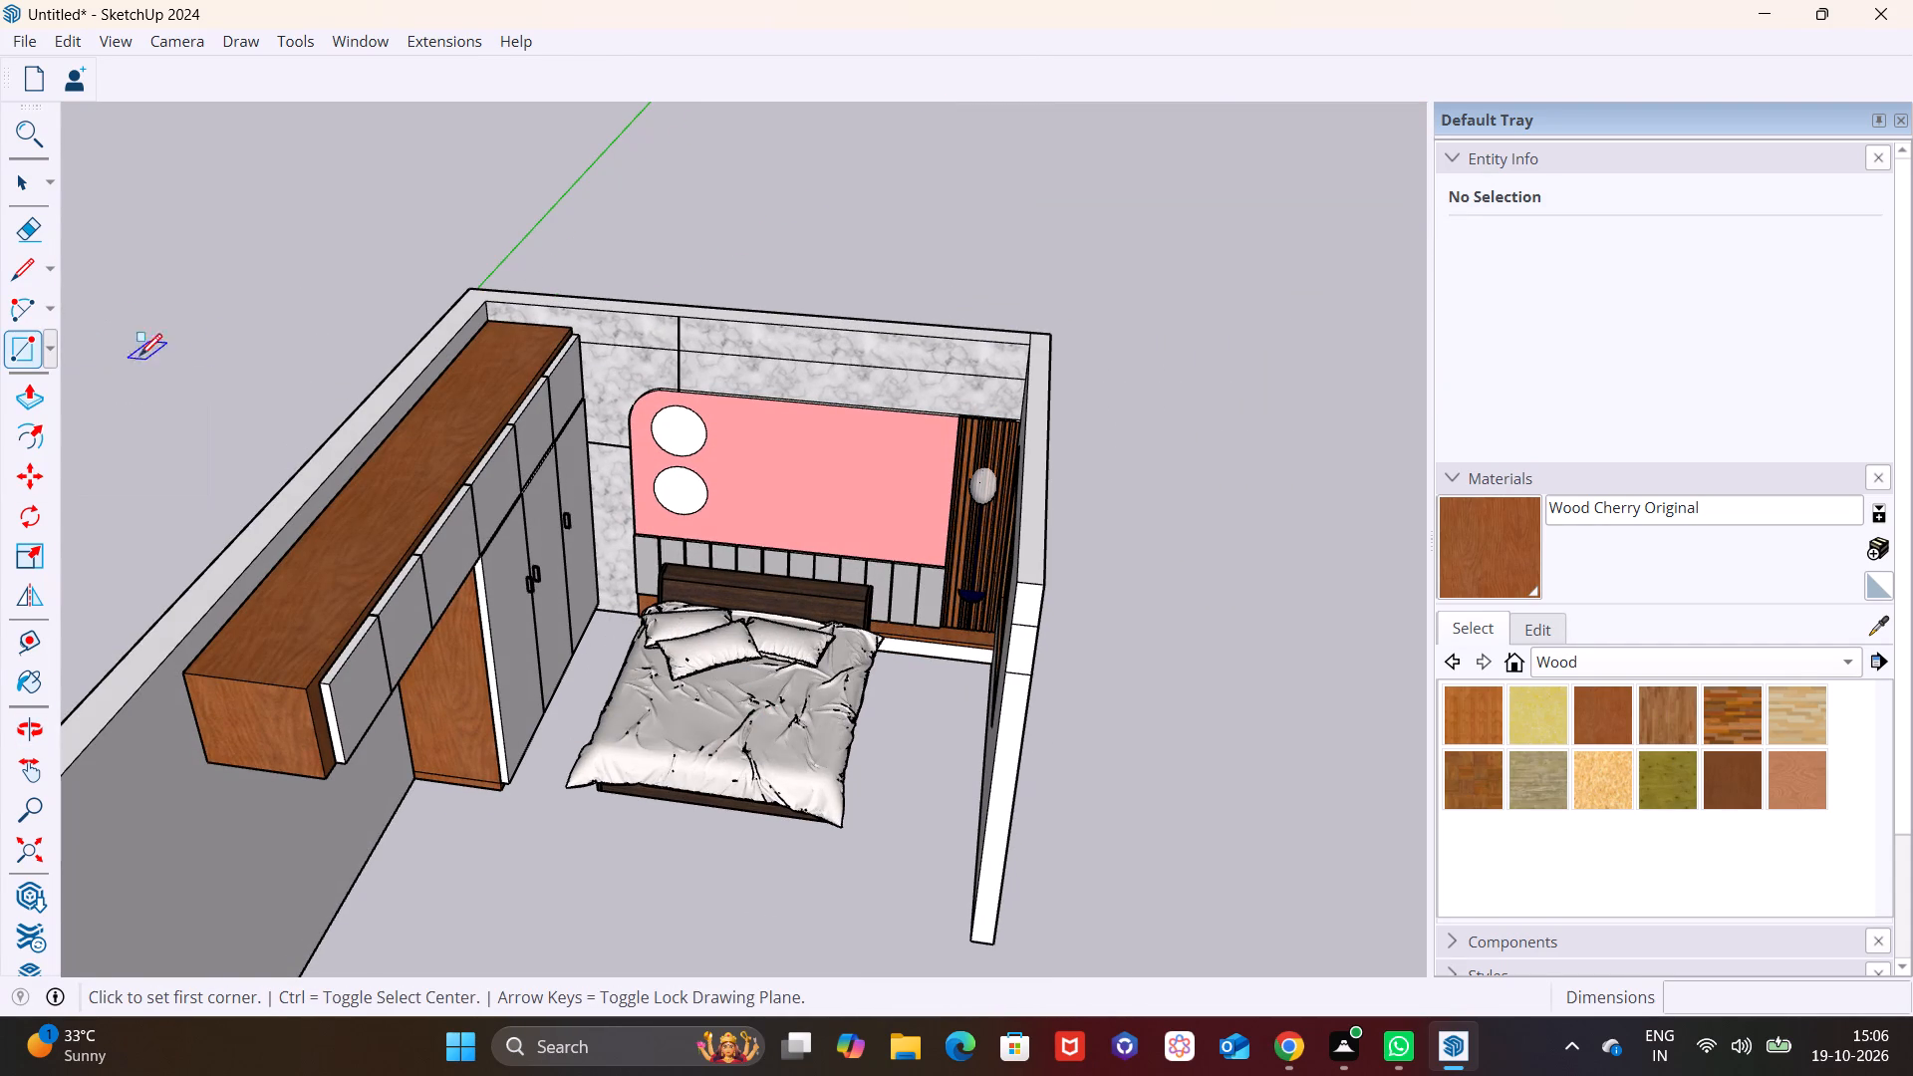
pyautogui.click(461, 285)
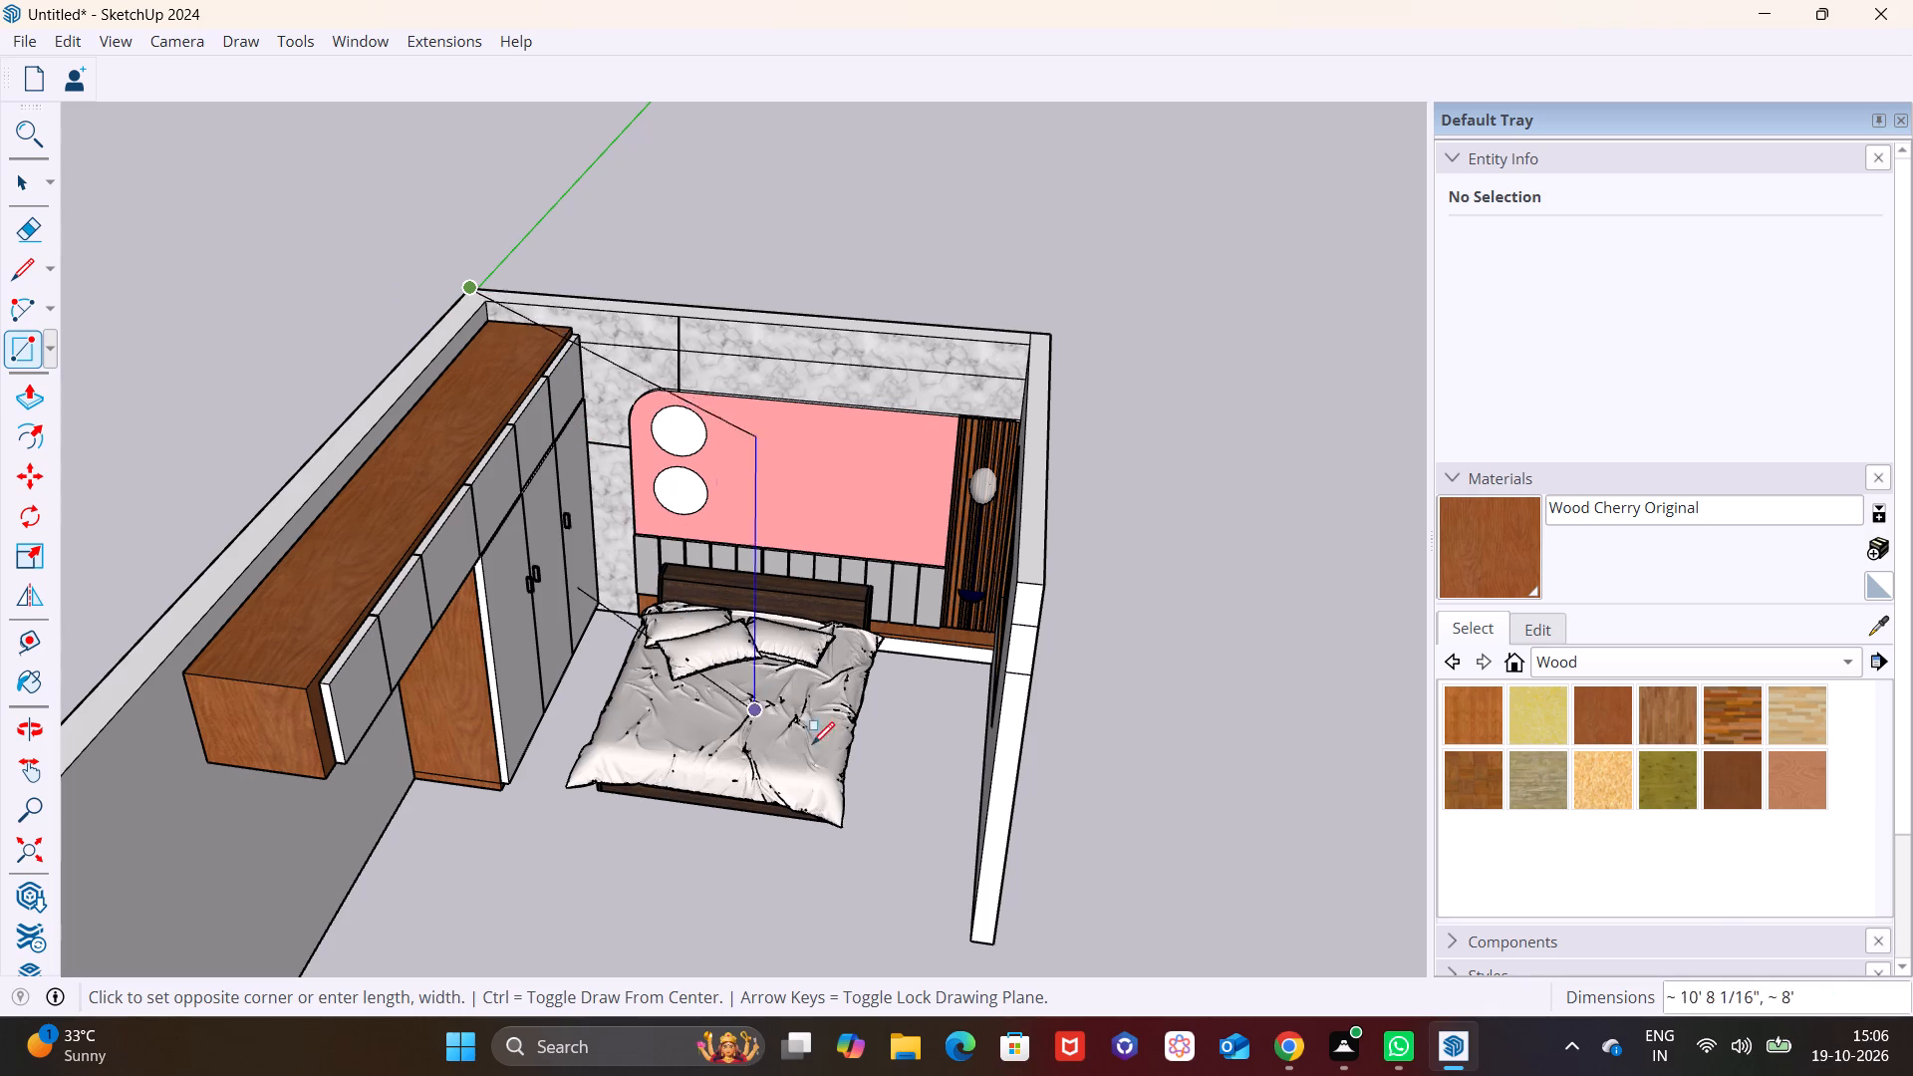
pyautogui.click(1037, 770)
pyautogui.press('space')
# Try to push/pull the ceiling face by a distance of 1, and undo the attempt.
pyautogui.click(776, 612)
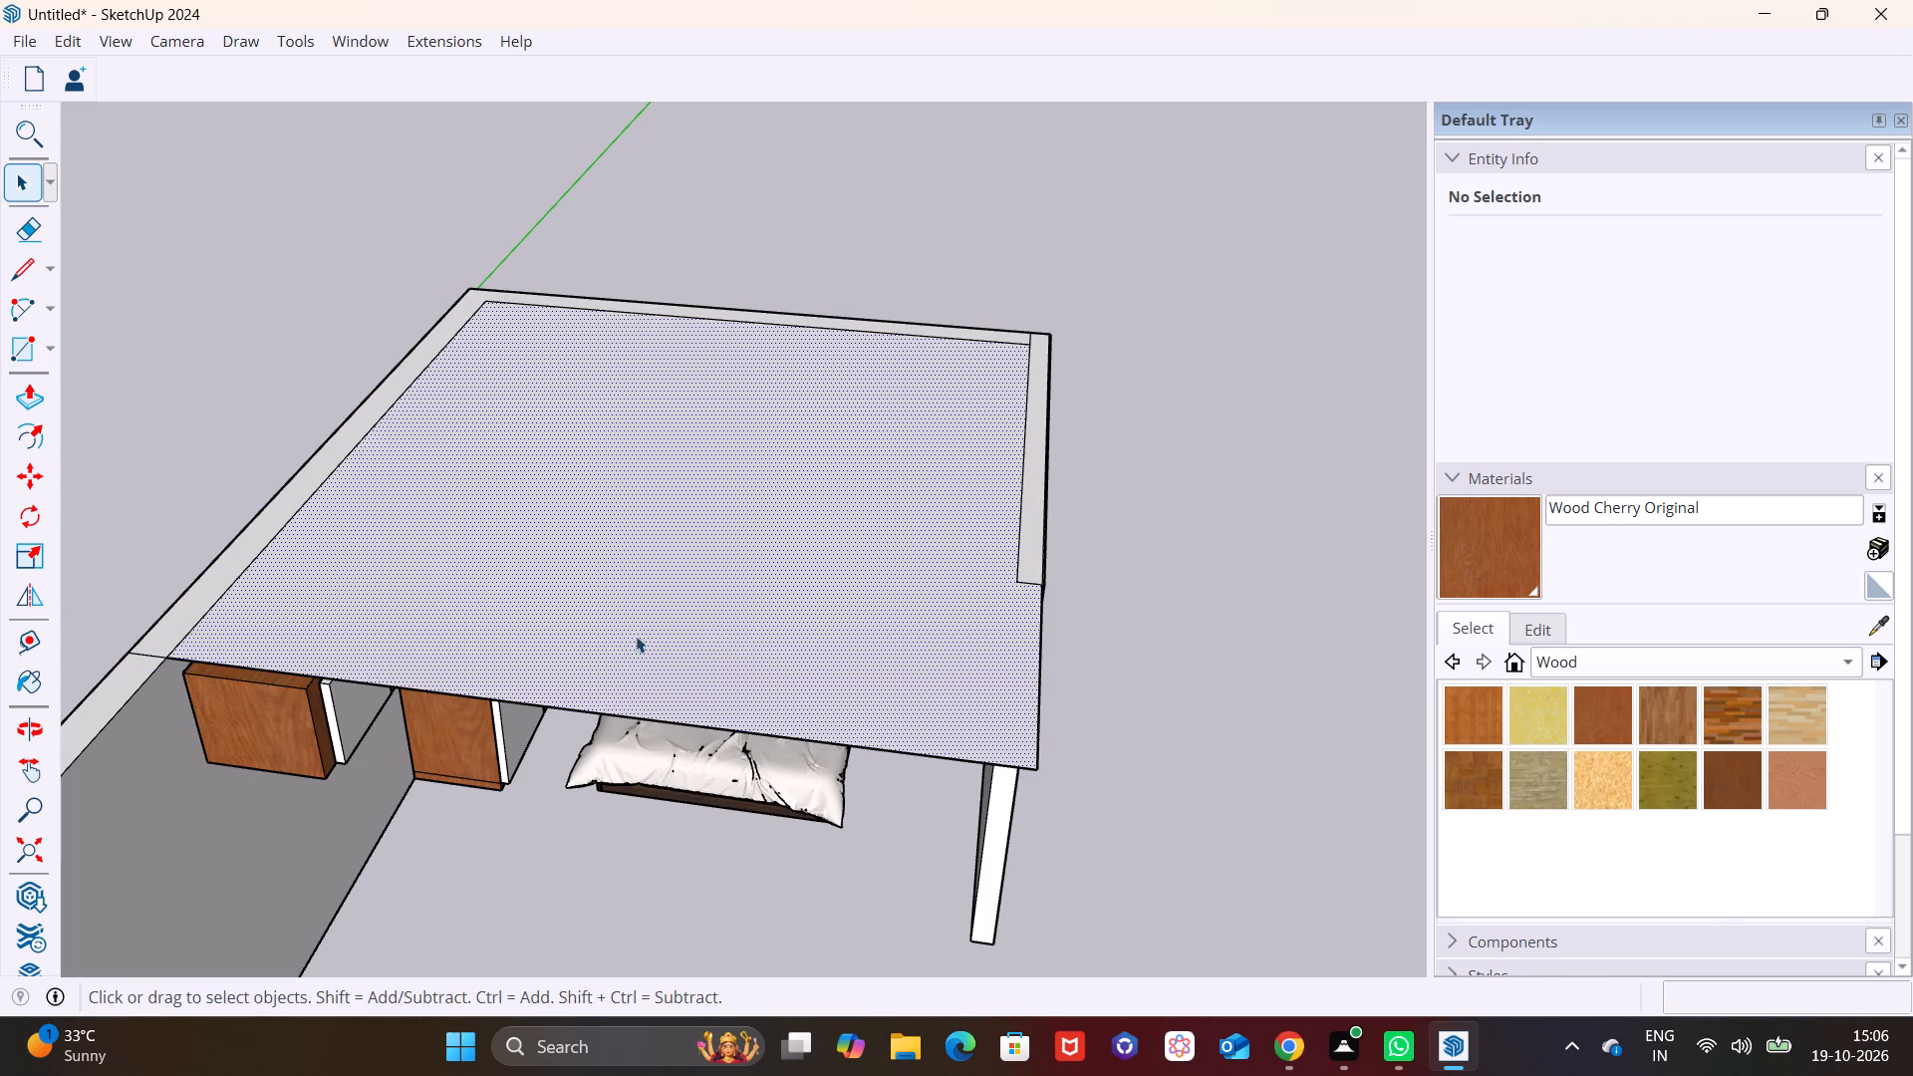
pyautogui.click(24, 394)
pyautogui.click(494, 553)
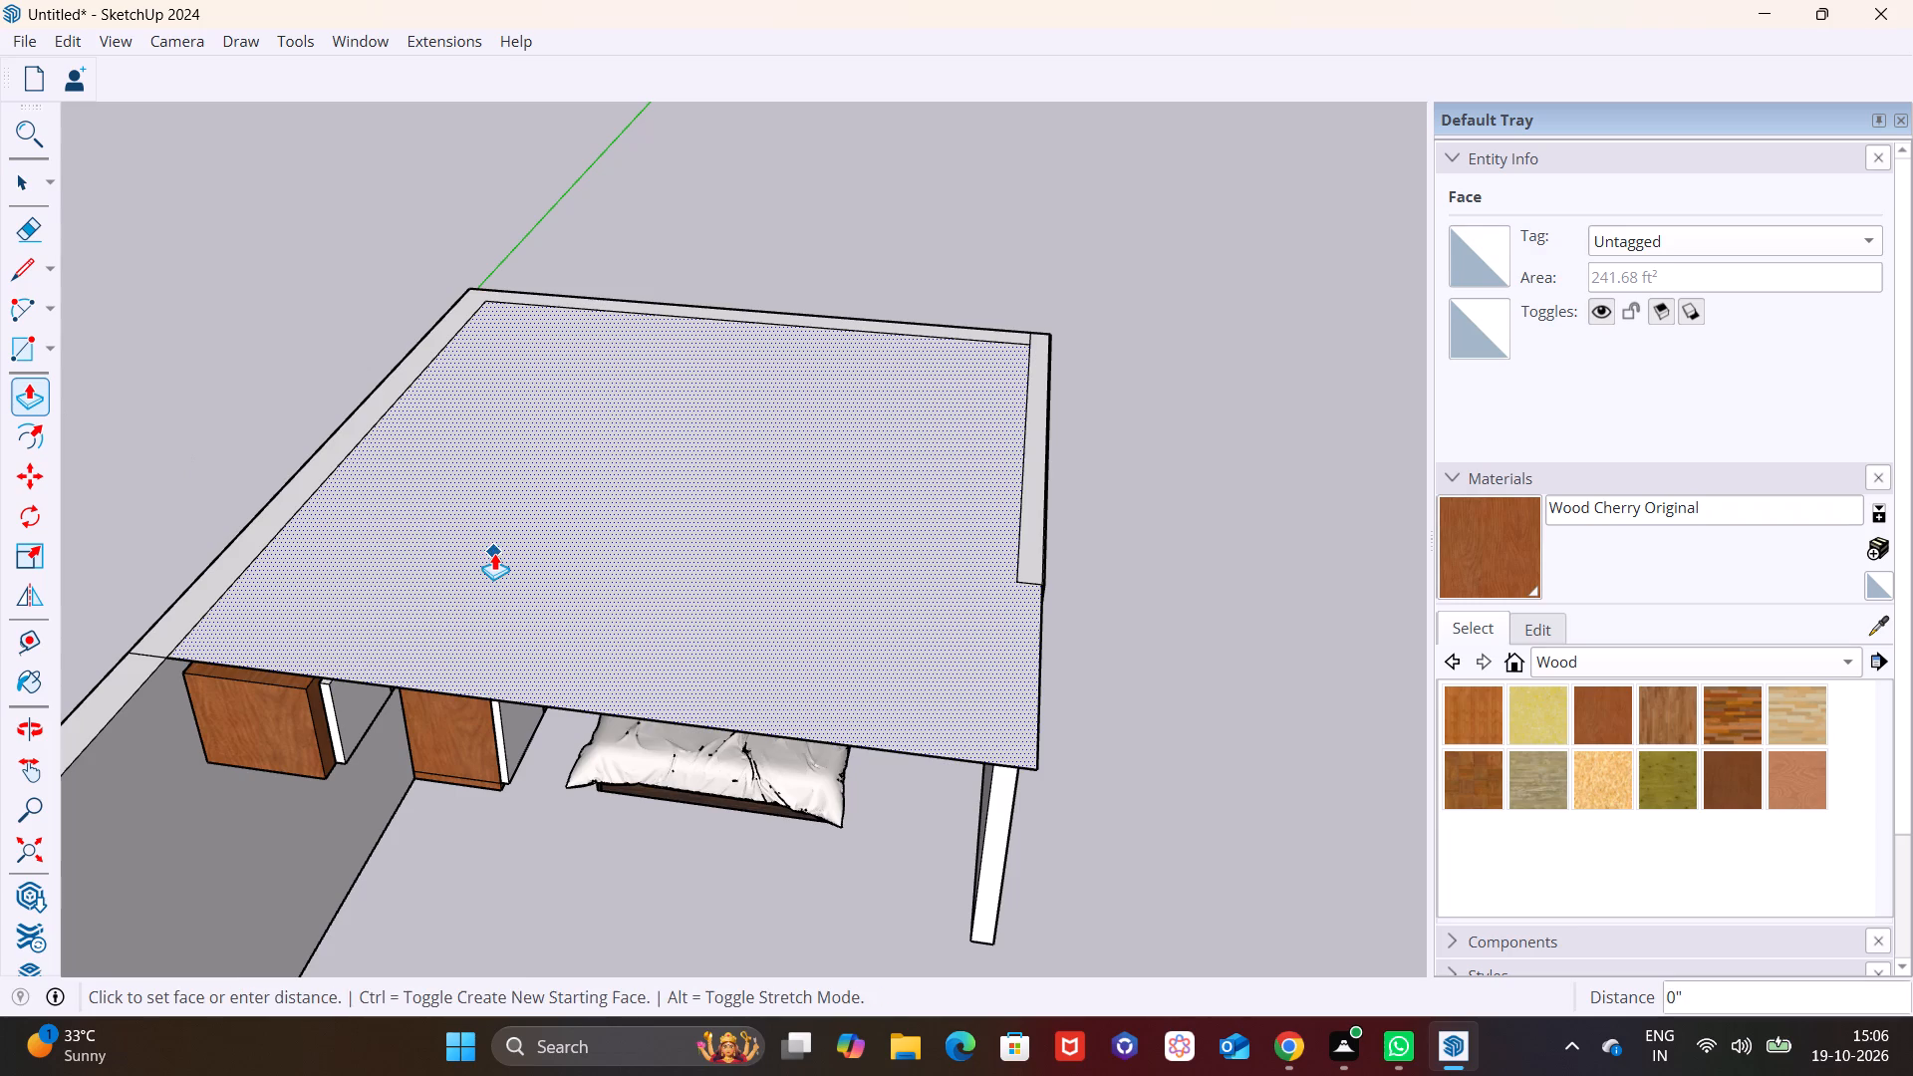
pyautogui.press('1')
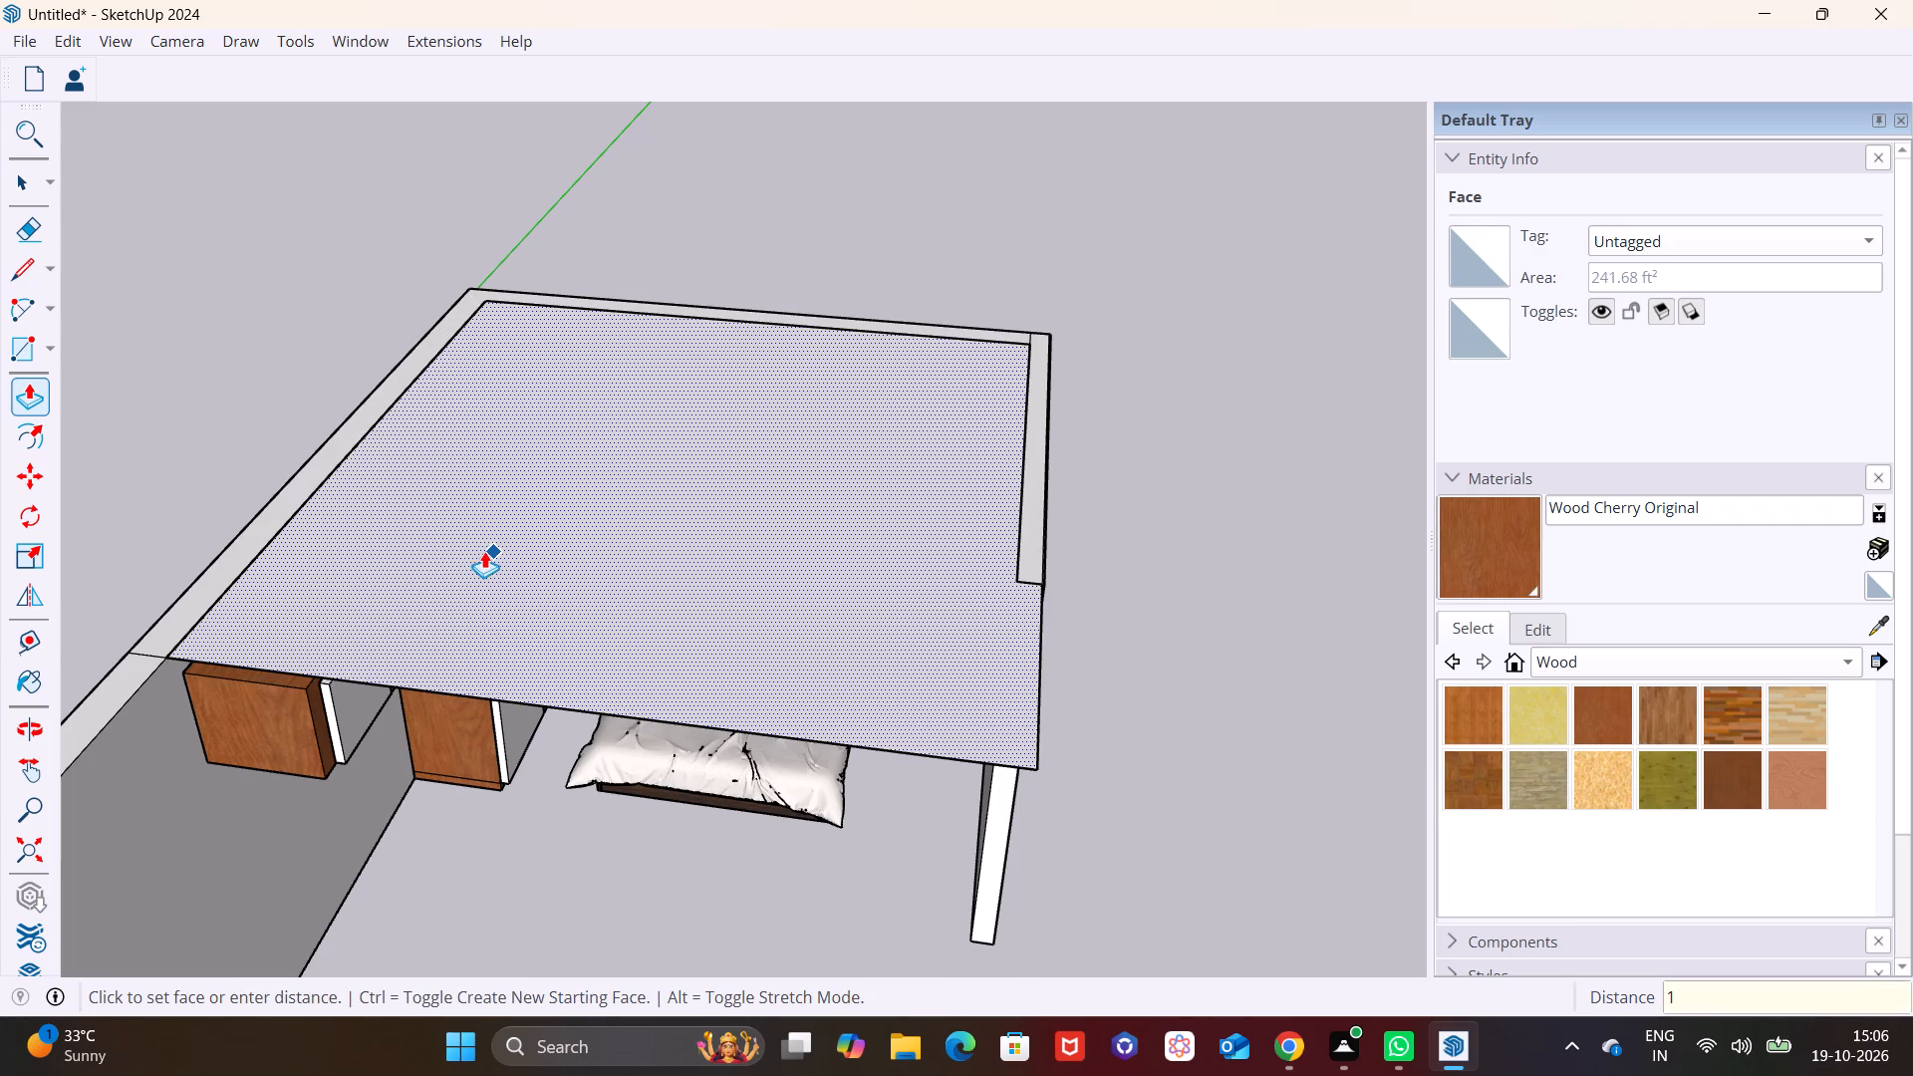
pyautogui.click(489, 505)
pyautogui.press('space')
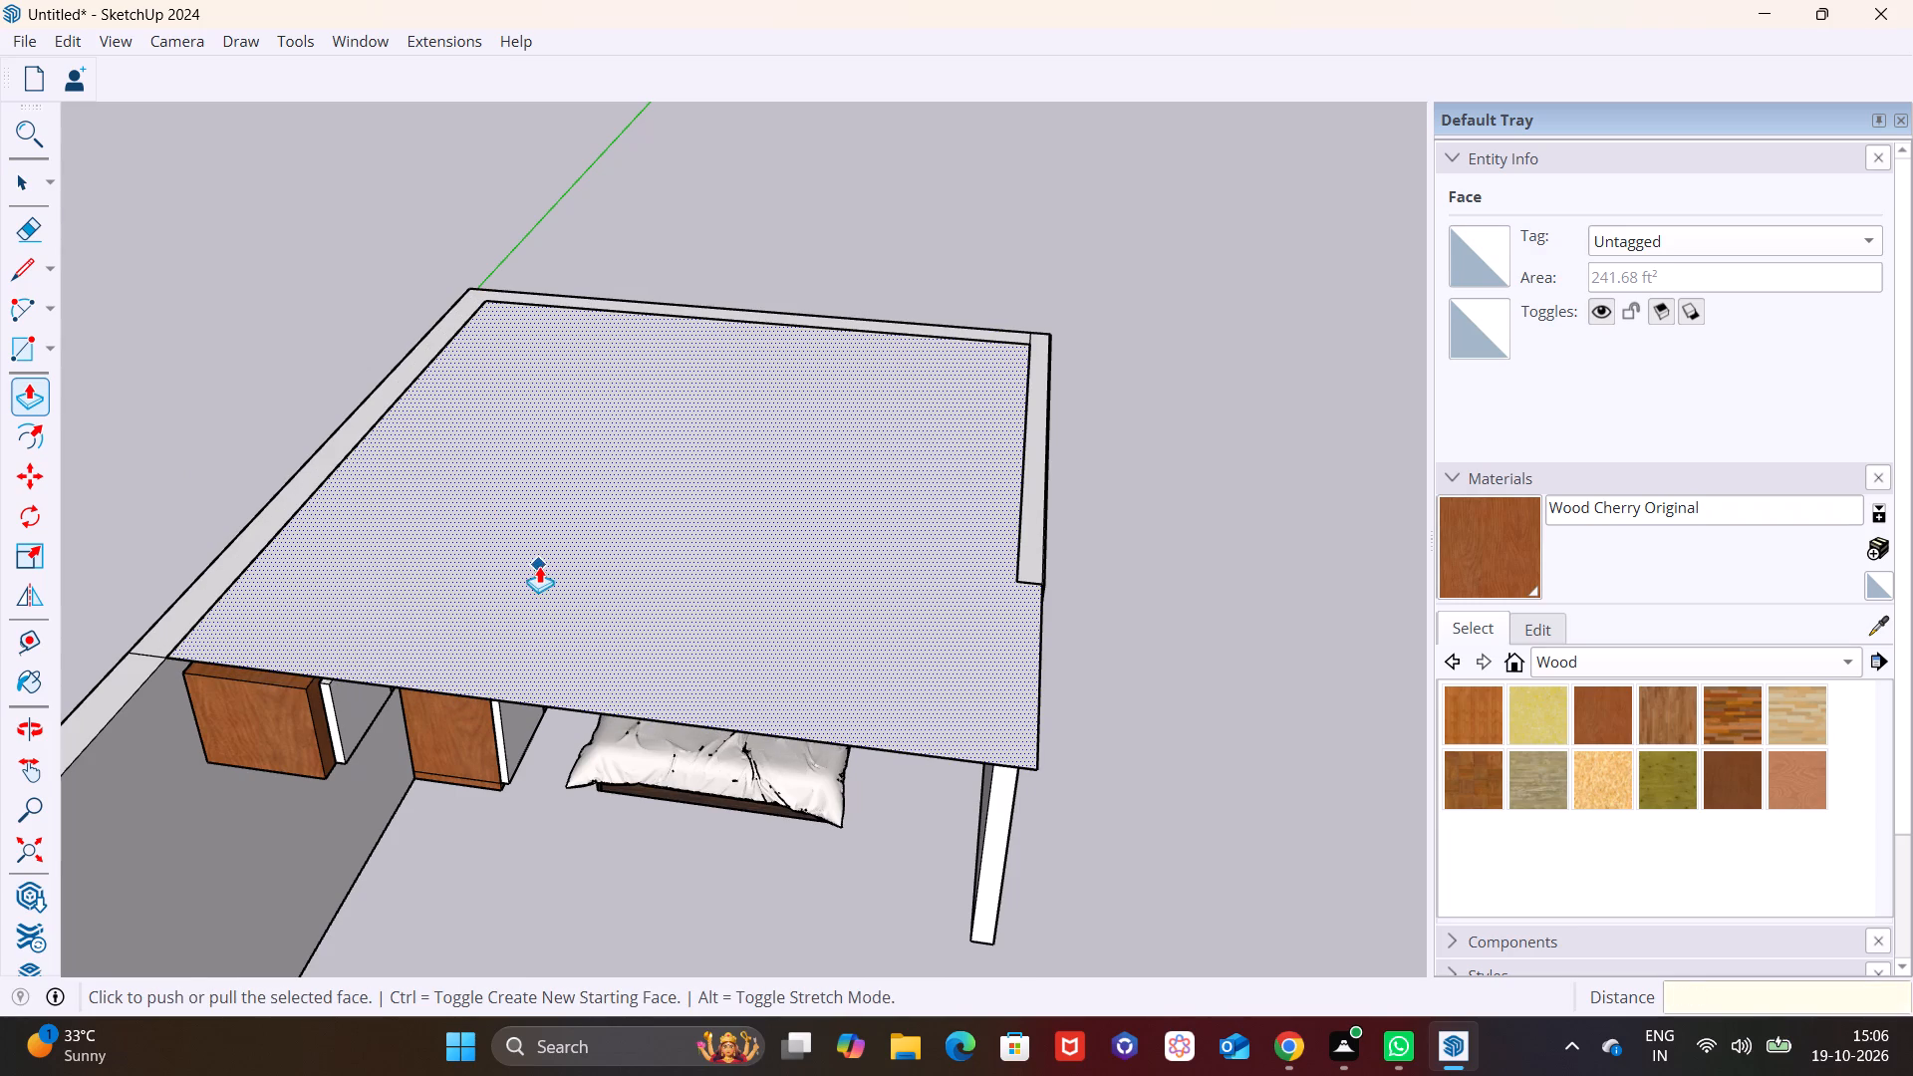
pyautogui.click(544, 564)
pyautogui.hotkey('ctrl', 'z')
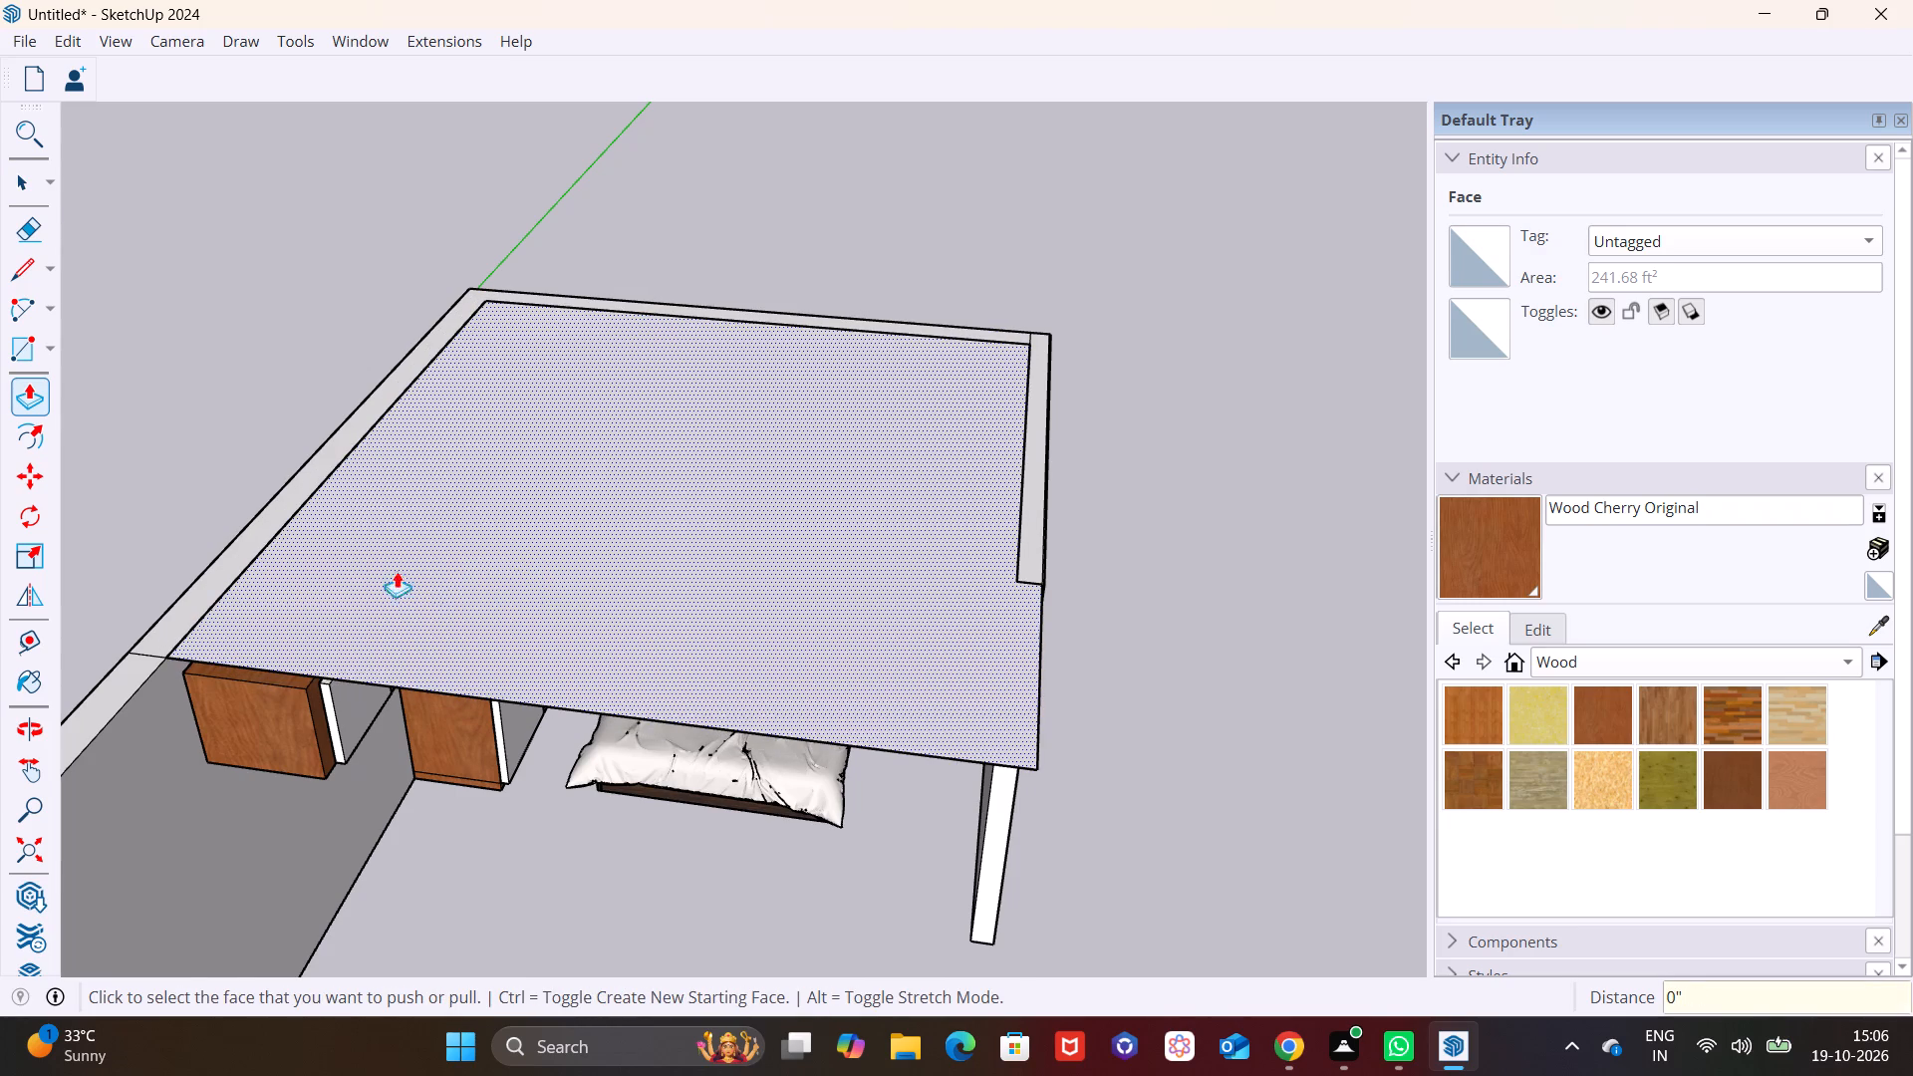
# Push/pull the ceiling face upward by 1' to give it thickness.
pyautogui.press('space')
pyautogui.click(408, 480)
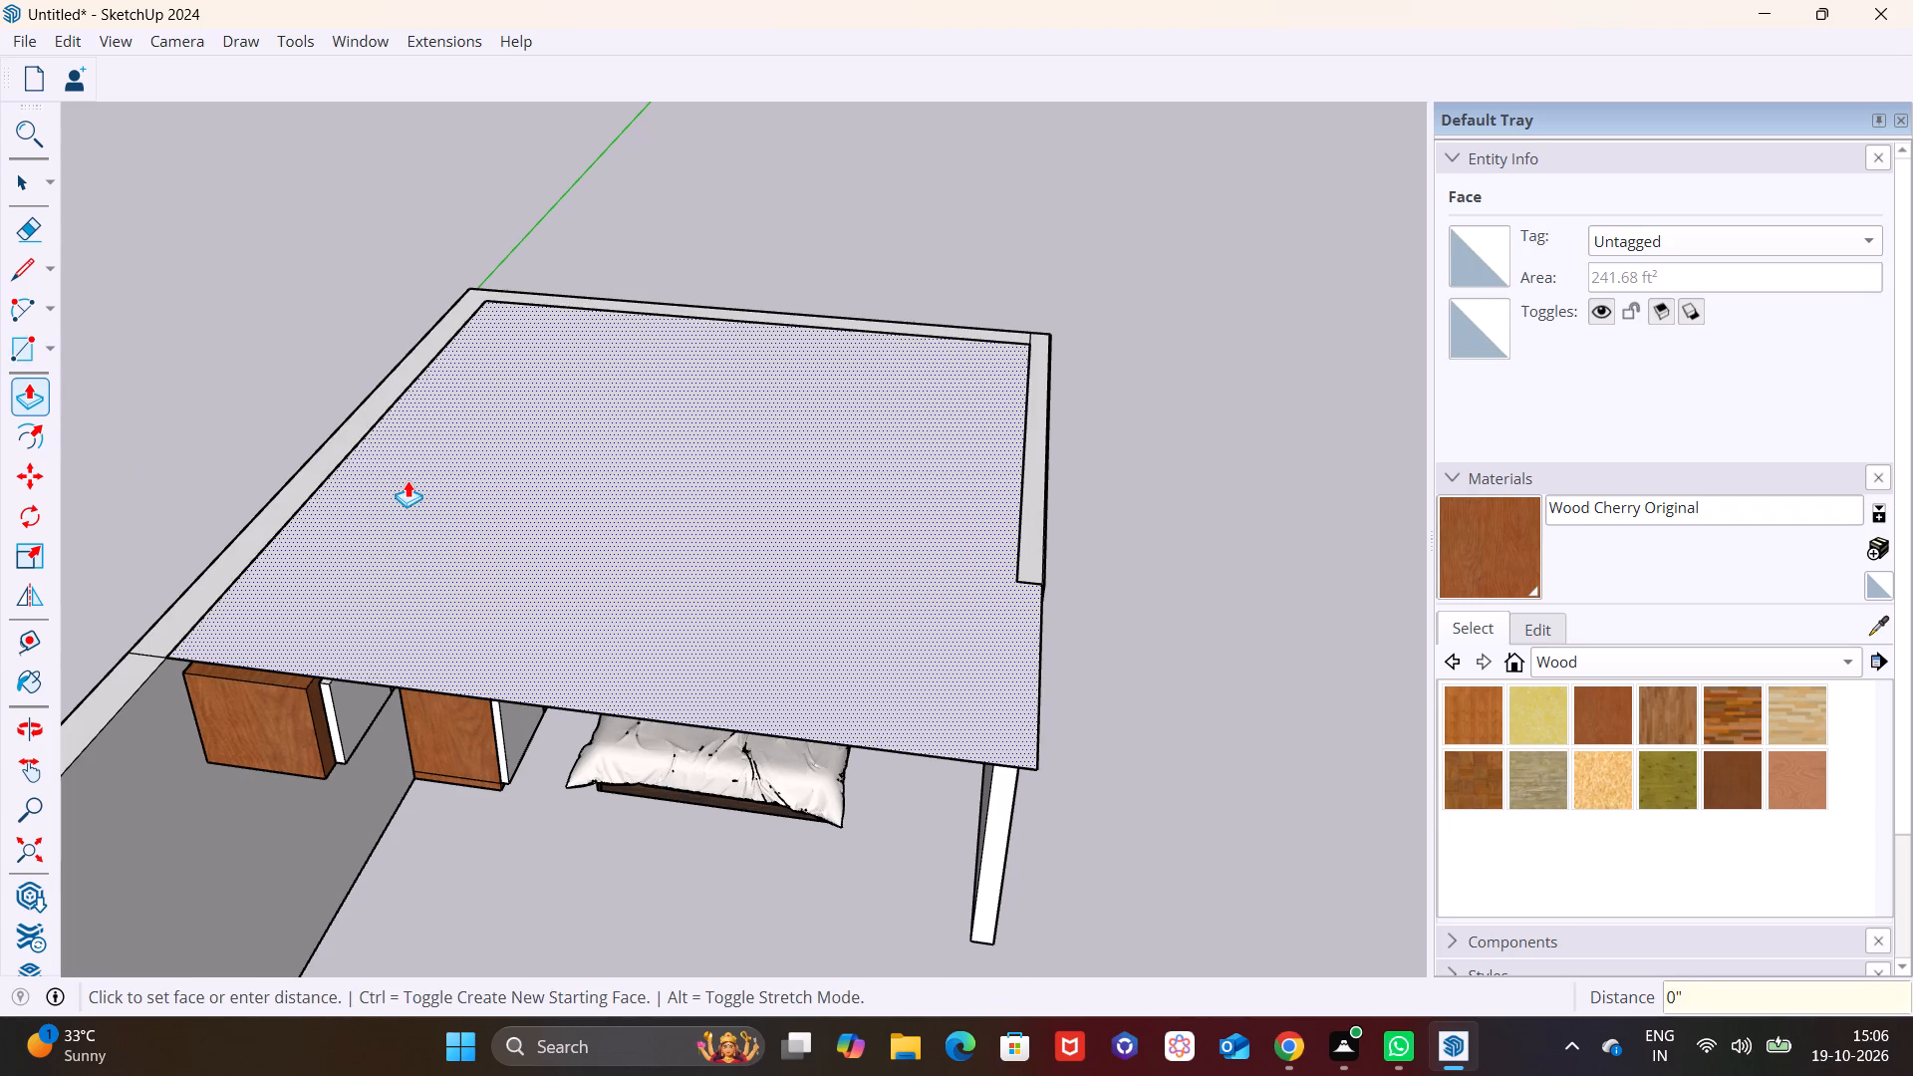
pyautogui.moveTo(540, 524); pyautogui.dragTo(507, 283, button='middle')
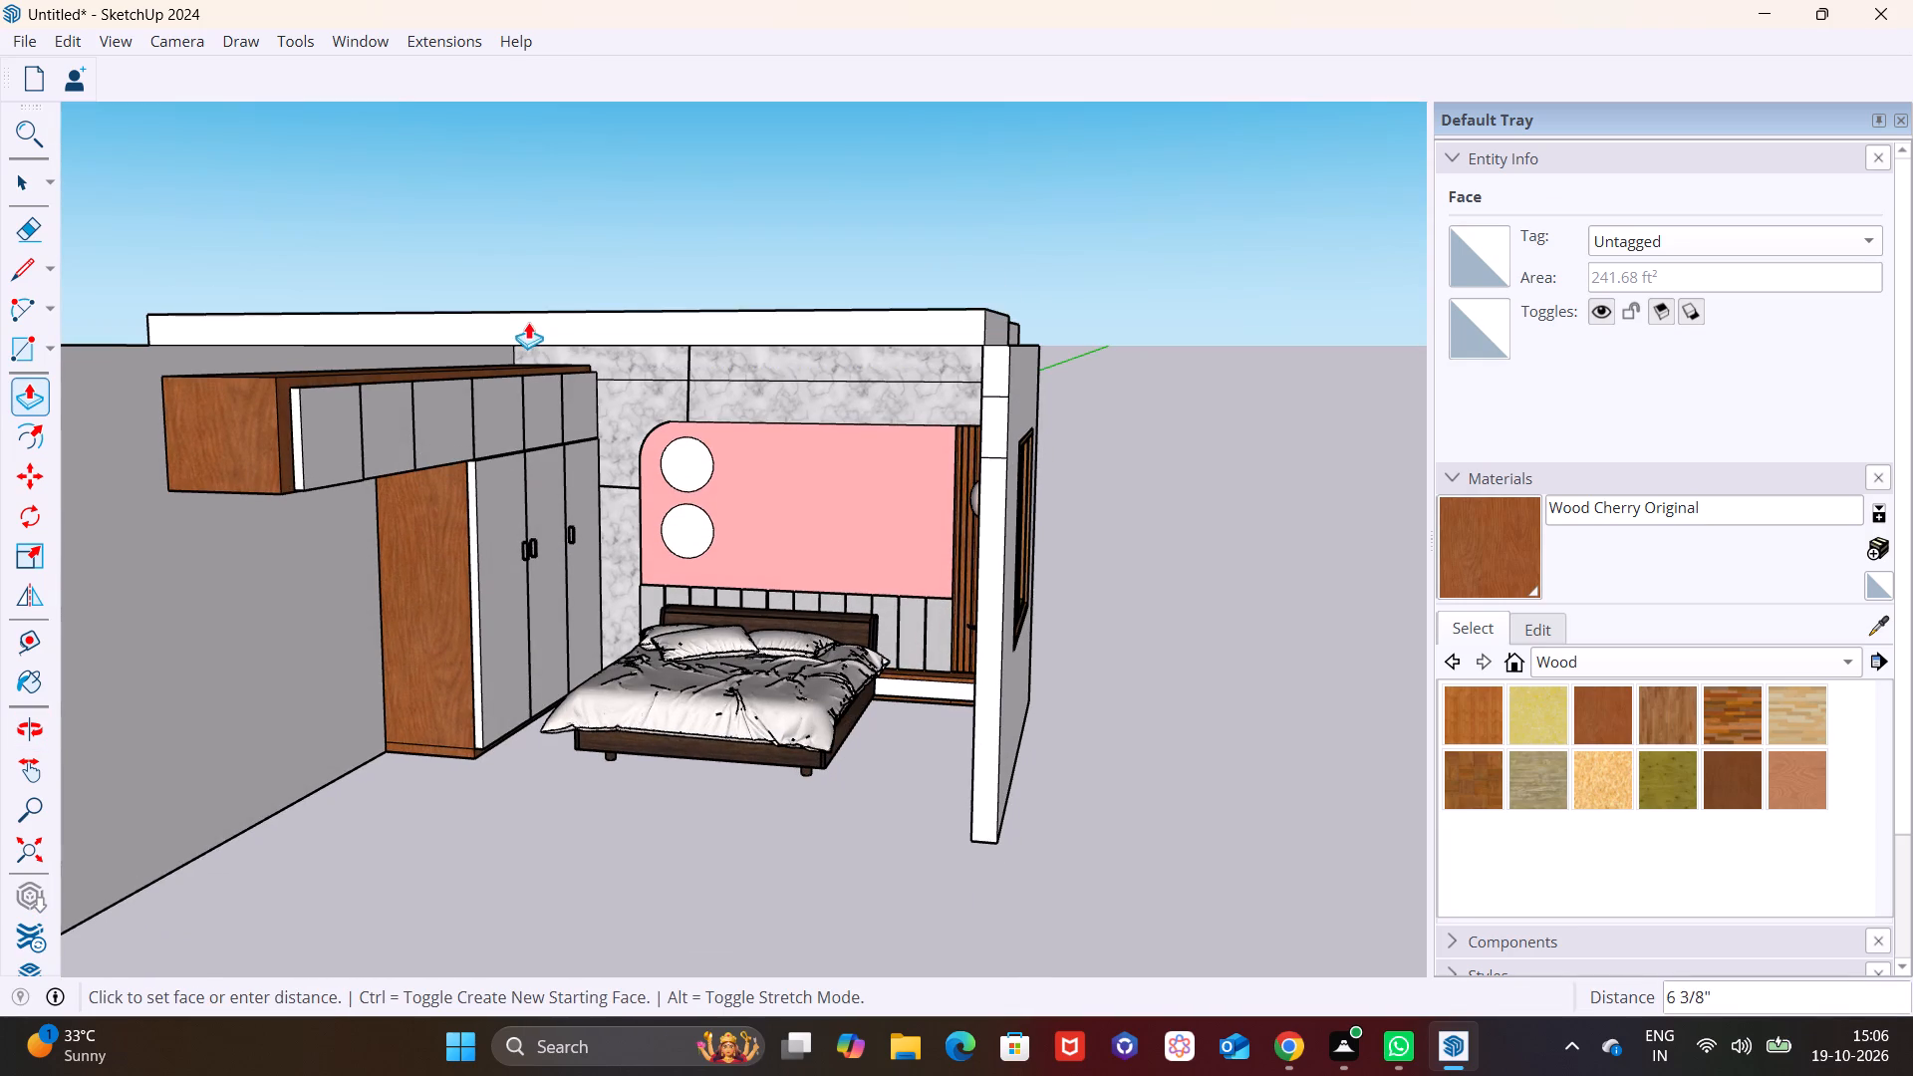
pyautogui.write("1'")
pyautogui.press('Return')
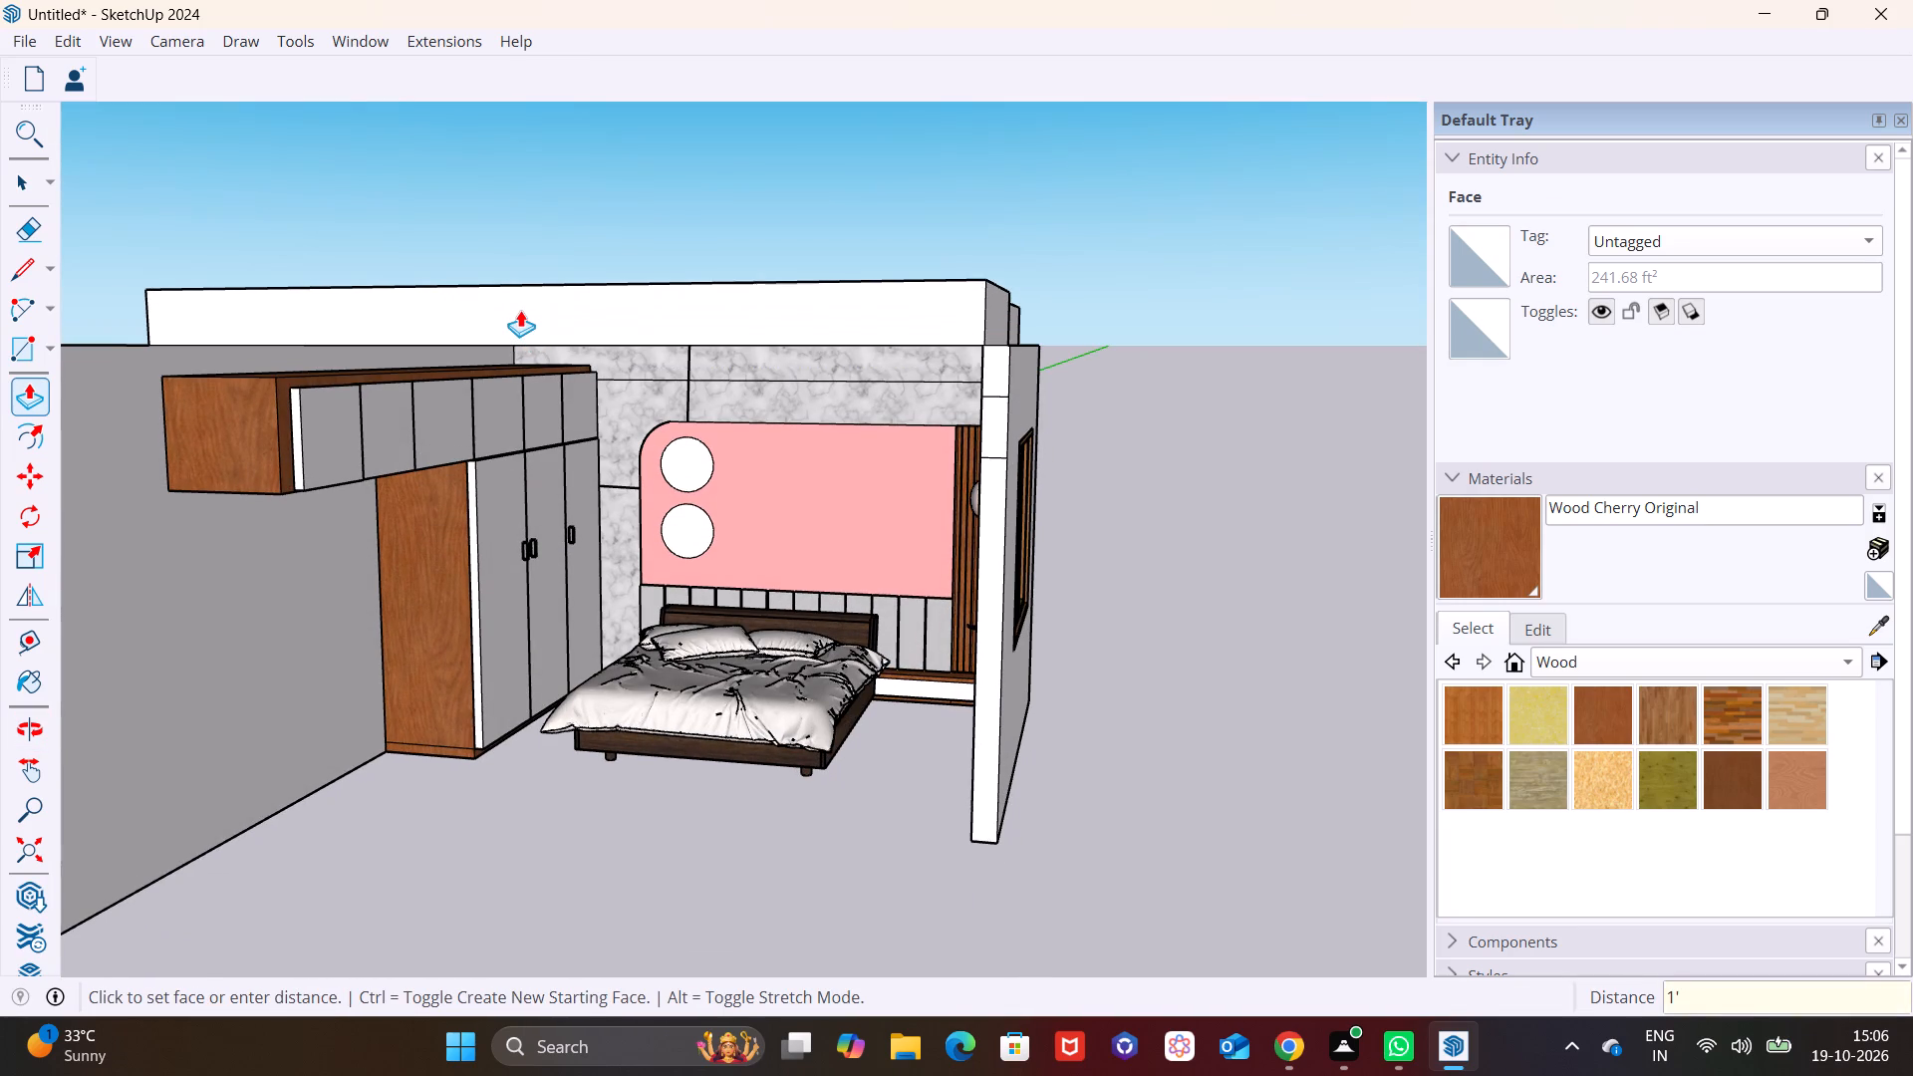
pyautogui.press('space')
pyautogui.click(1139, 604)
# Pull the recessed ceiling edge above the window wall outward about 5 3/4", towards the wall's outer side.
pyautogui.scroll(-3, 964, 507)
pyautogui.moveTo(905, 610); pyautogui.dragTo(893, 642, button='middle')
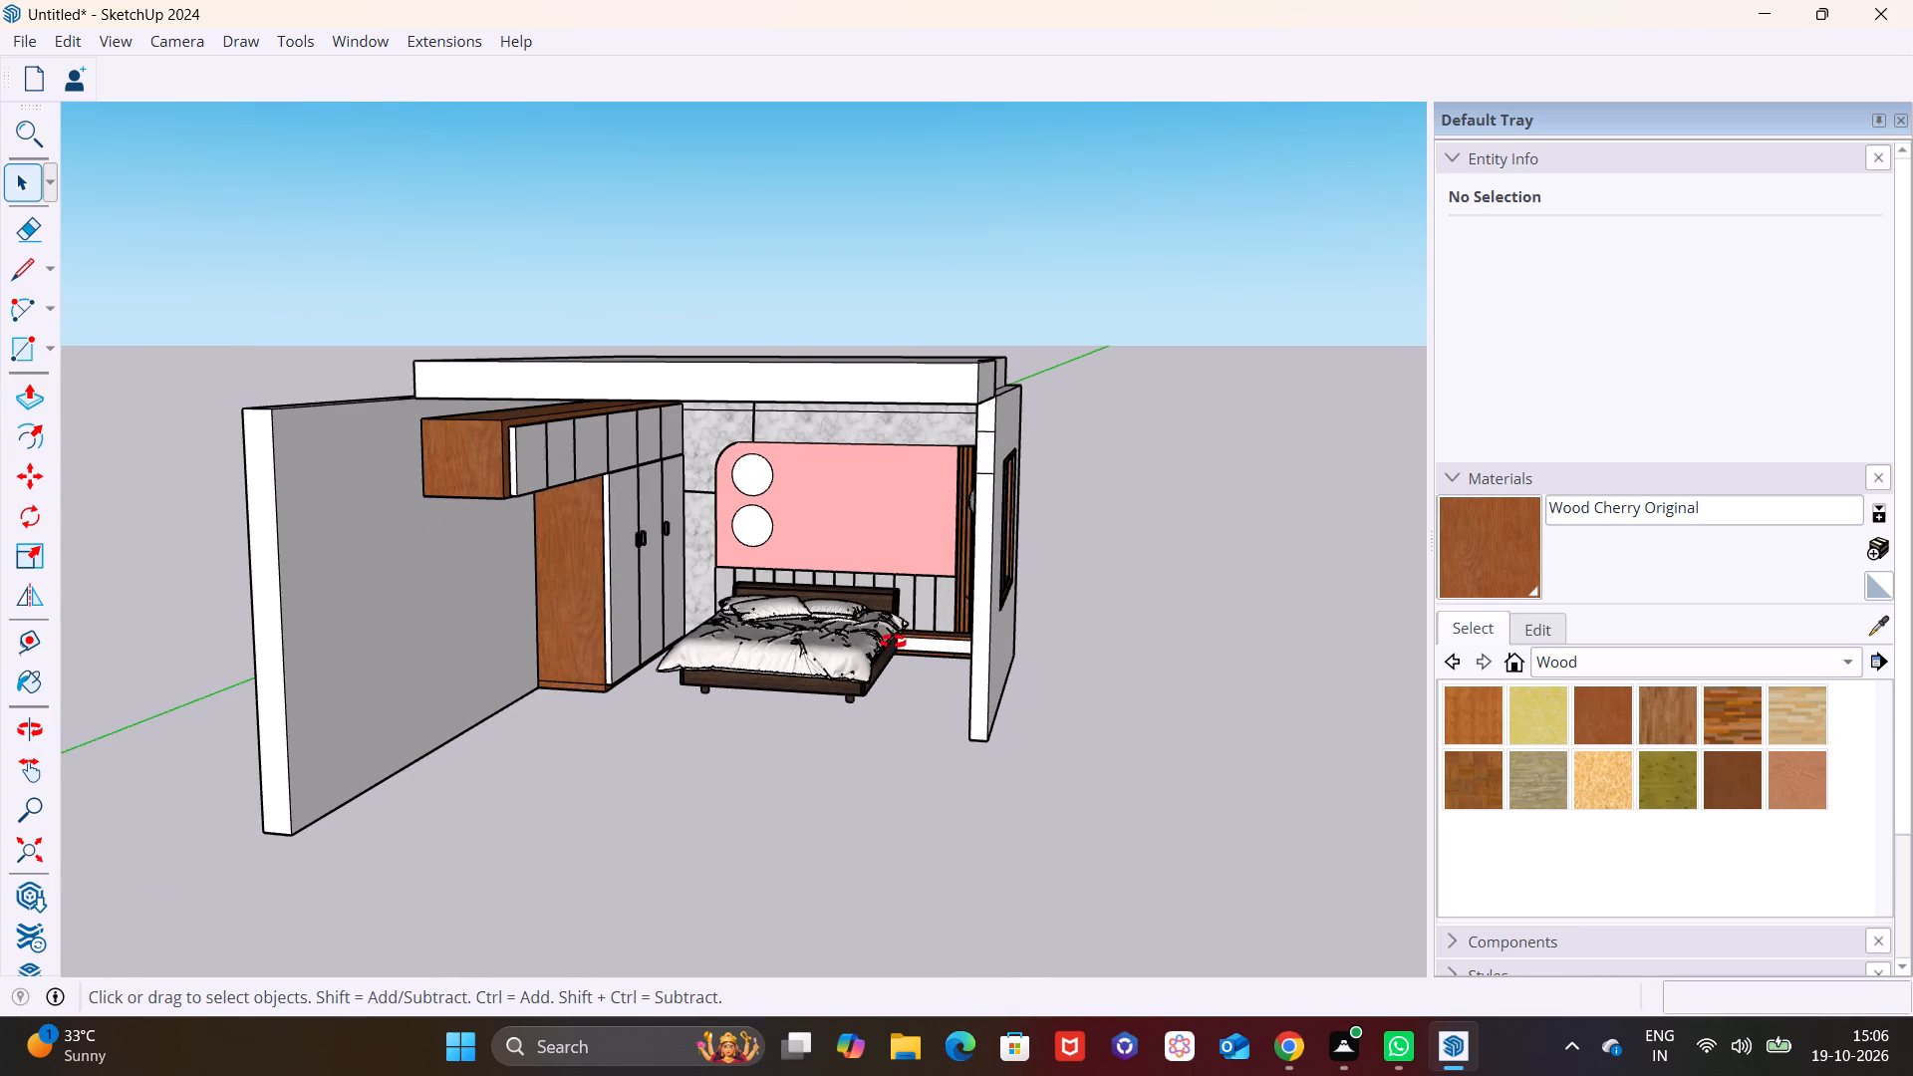
pyautogui.moveTo(893, 642); pyautogui.dragTo(757, 830, button='middle')
pyautogui.scroll(7, 897, 512)
pyautogui.middleClick(921, 539)
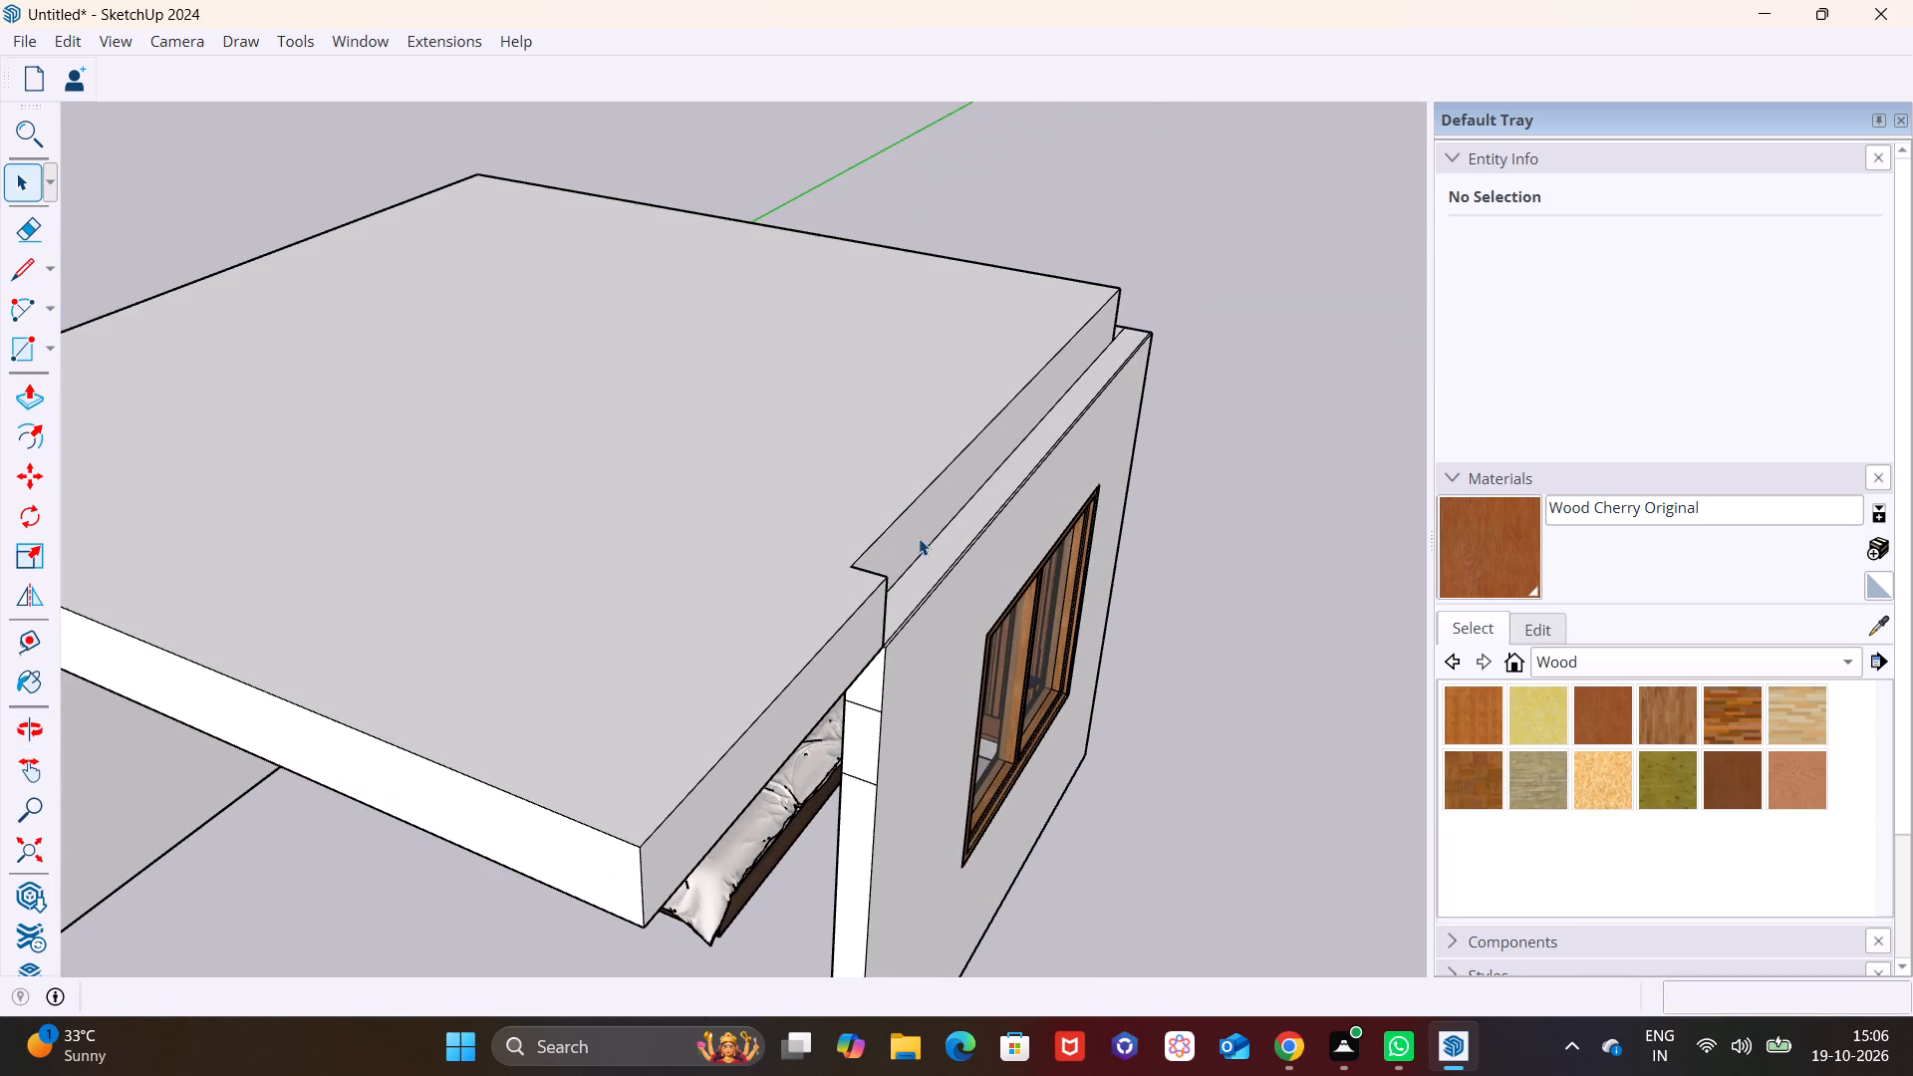
pyautogui.click(916, 537)
pyautogui.click(37, 391)
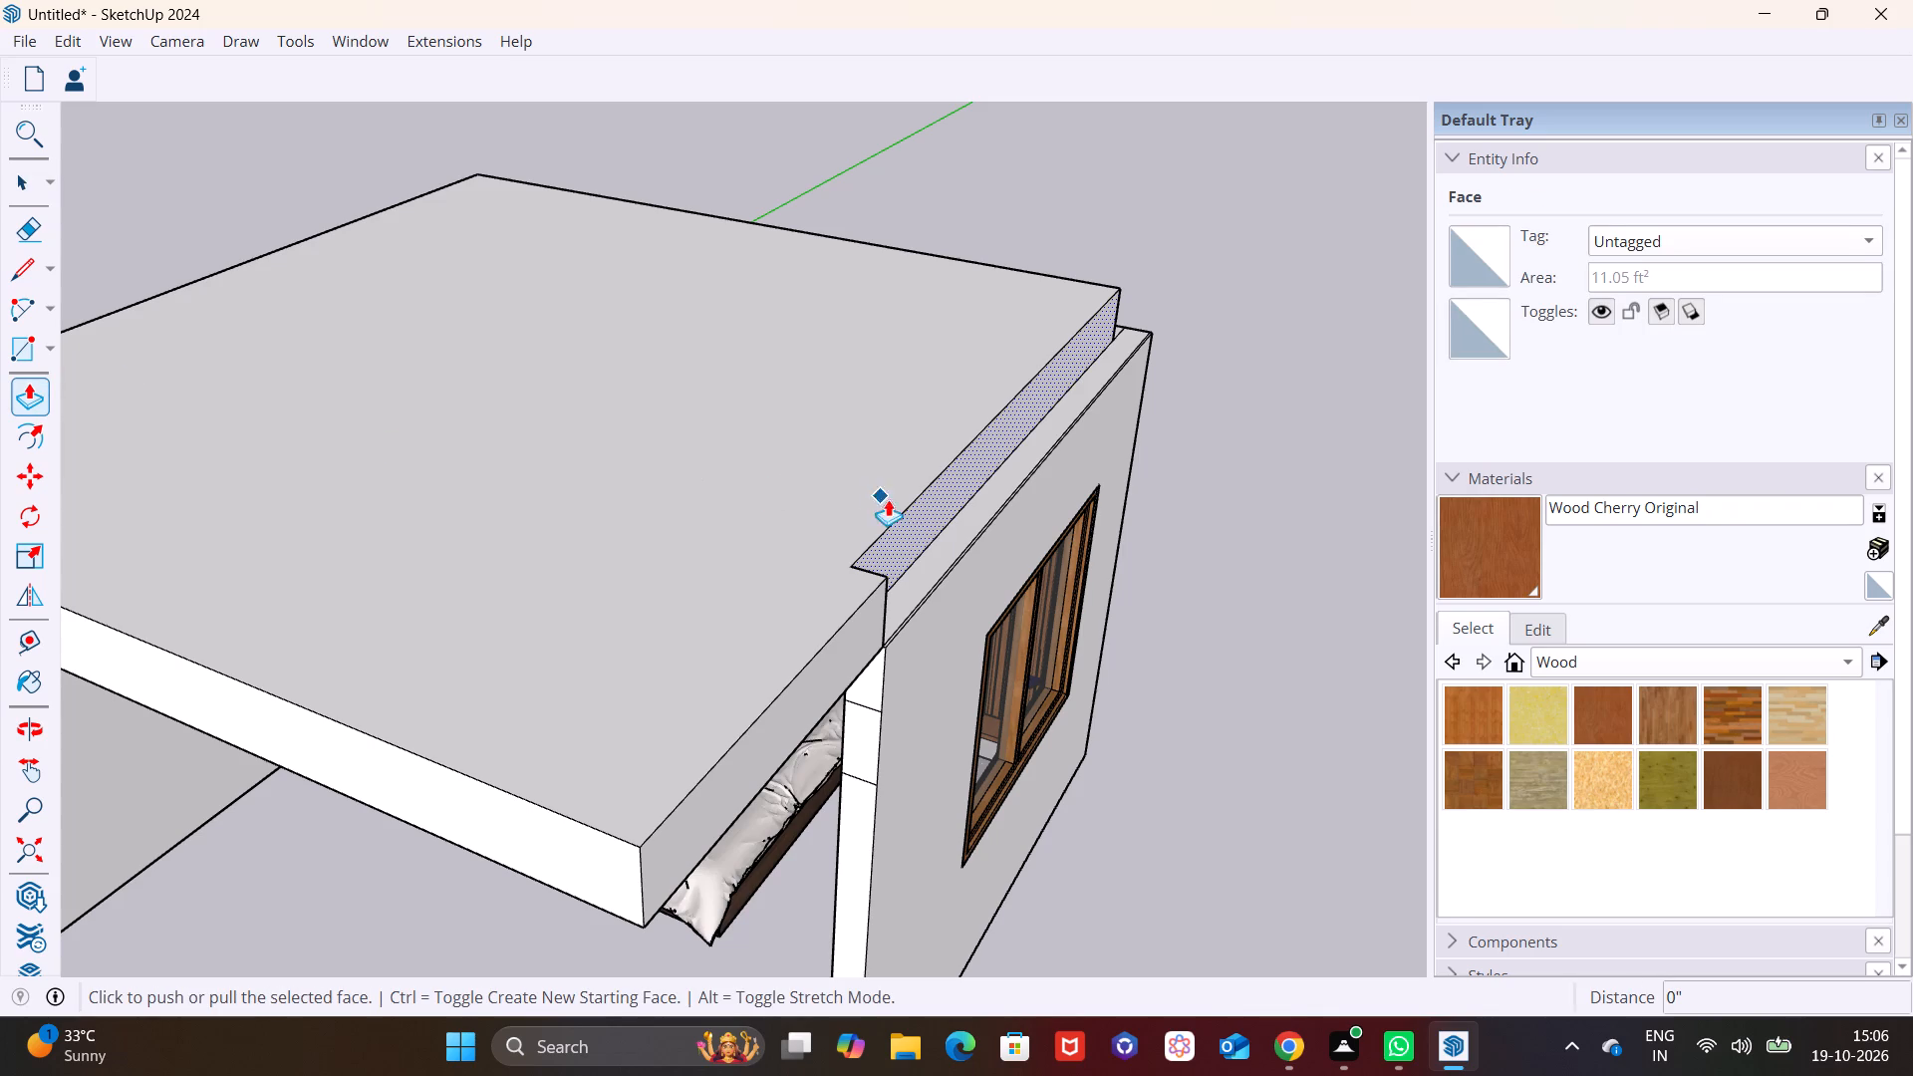
pyautogui.click(924, 507)
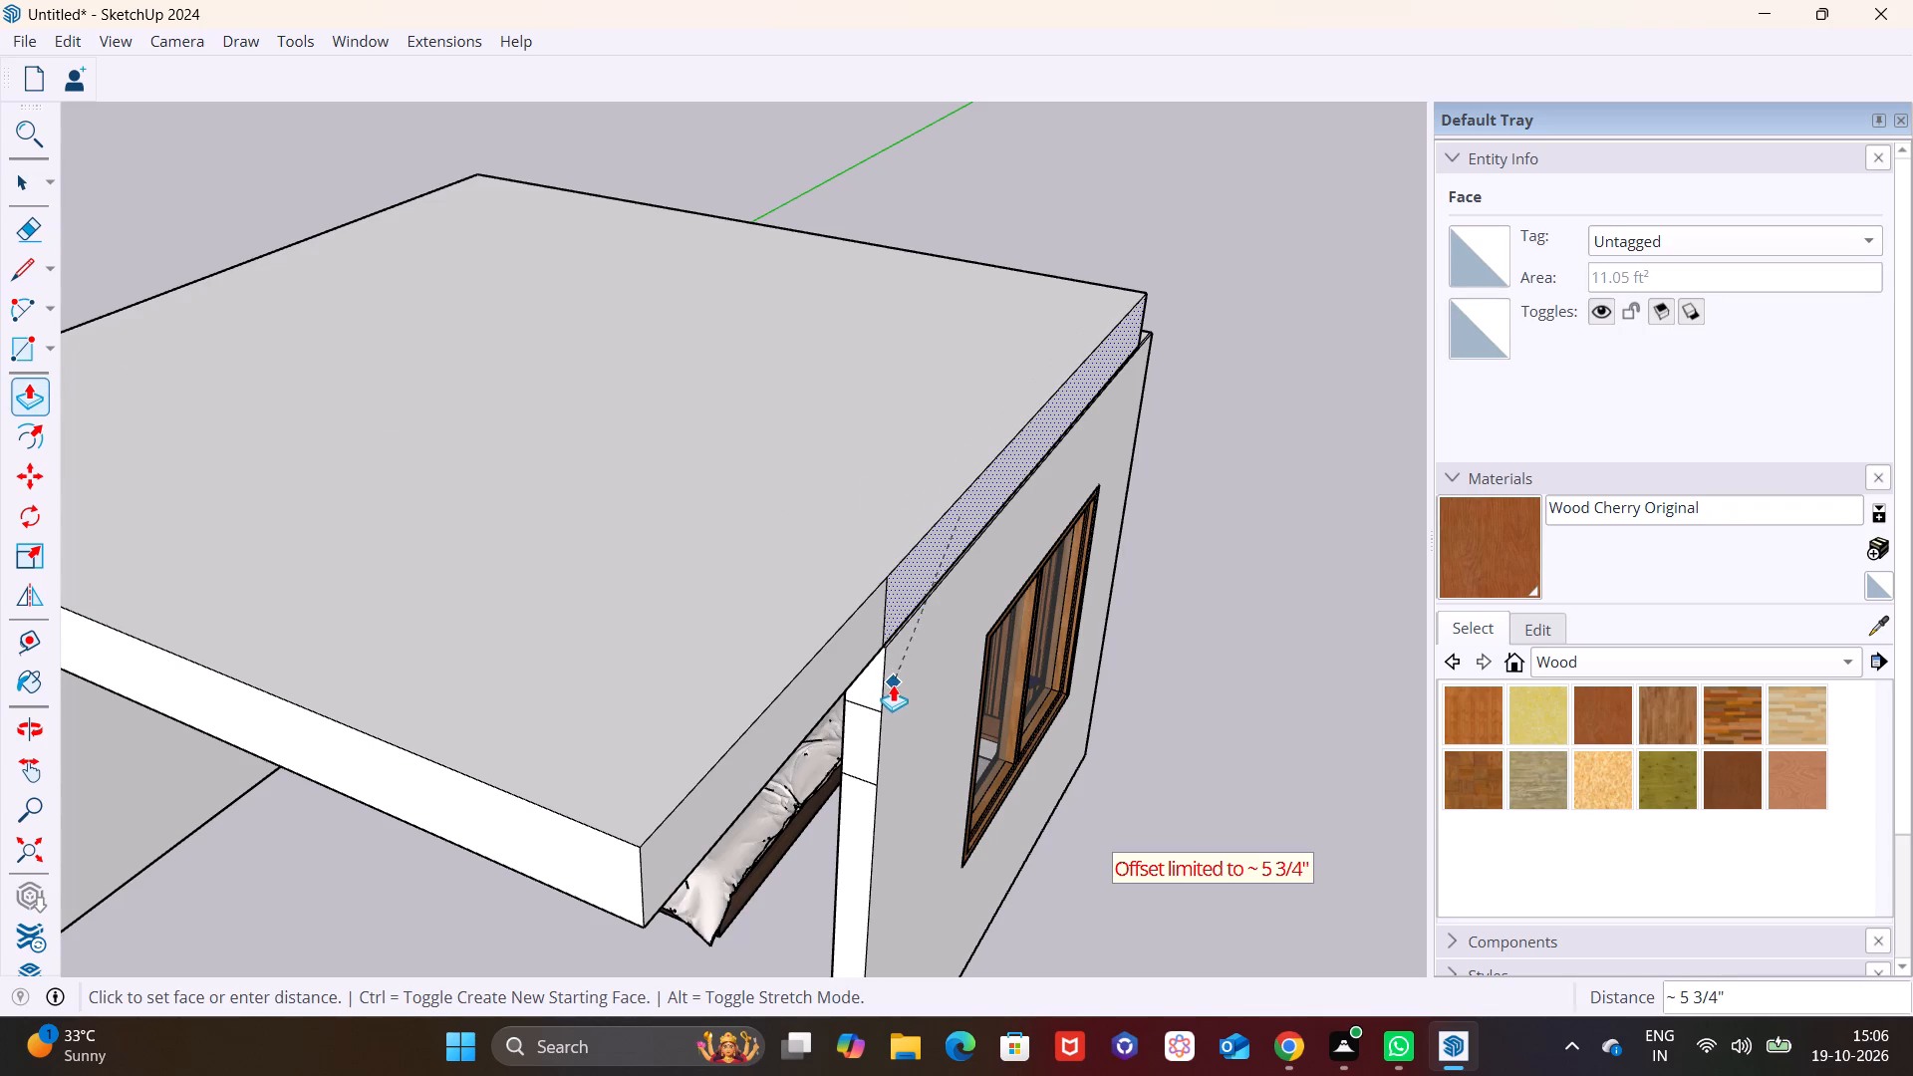
pyautogui.click(888, 689)
# Pull both ceiling edge sections above the wall behind the bed outward 9", flush with the wall's outer face.
pyautogui.moveTo(1146, 403); pyautogui.dragTo(41, 563, button='middle')
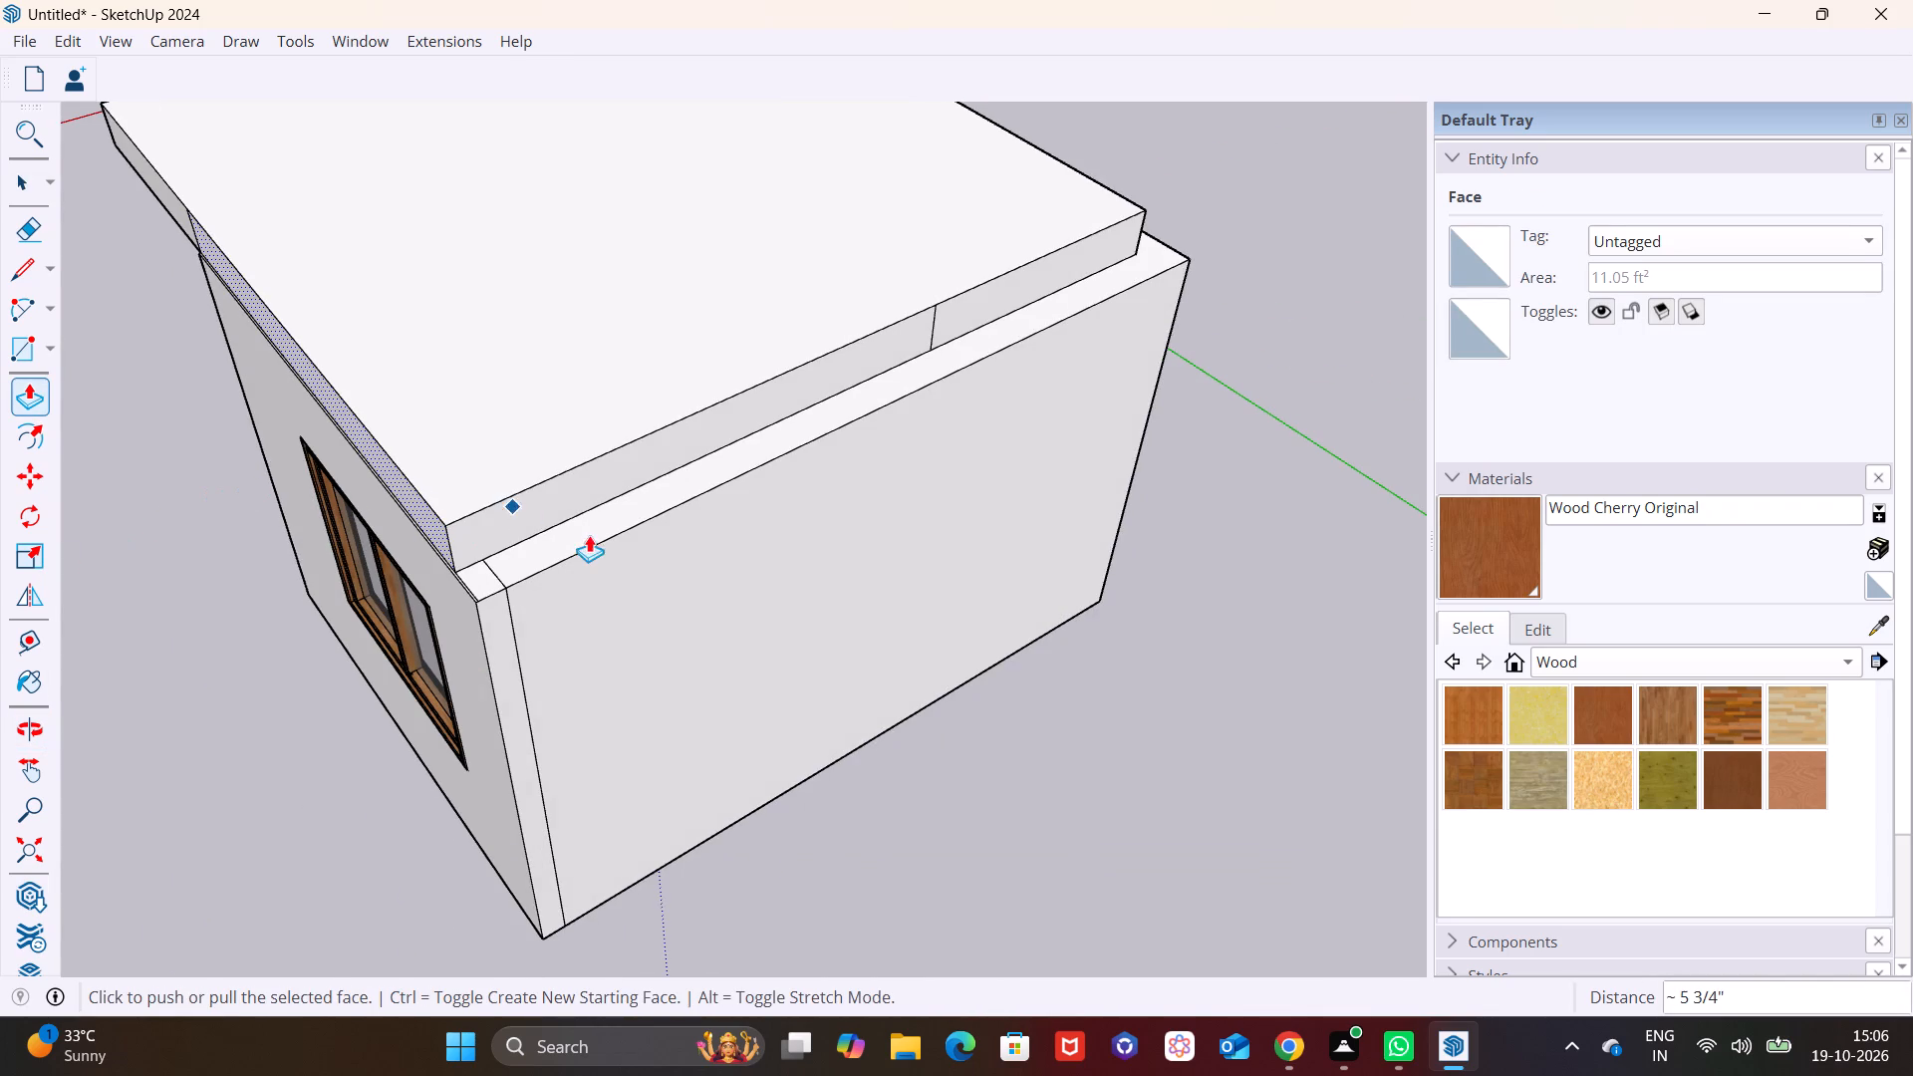
pyautogui.press('space')
pyautogui.click(573, 491)
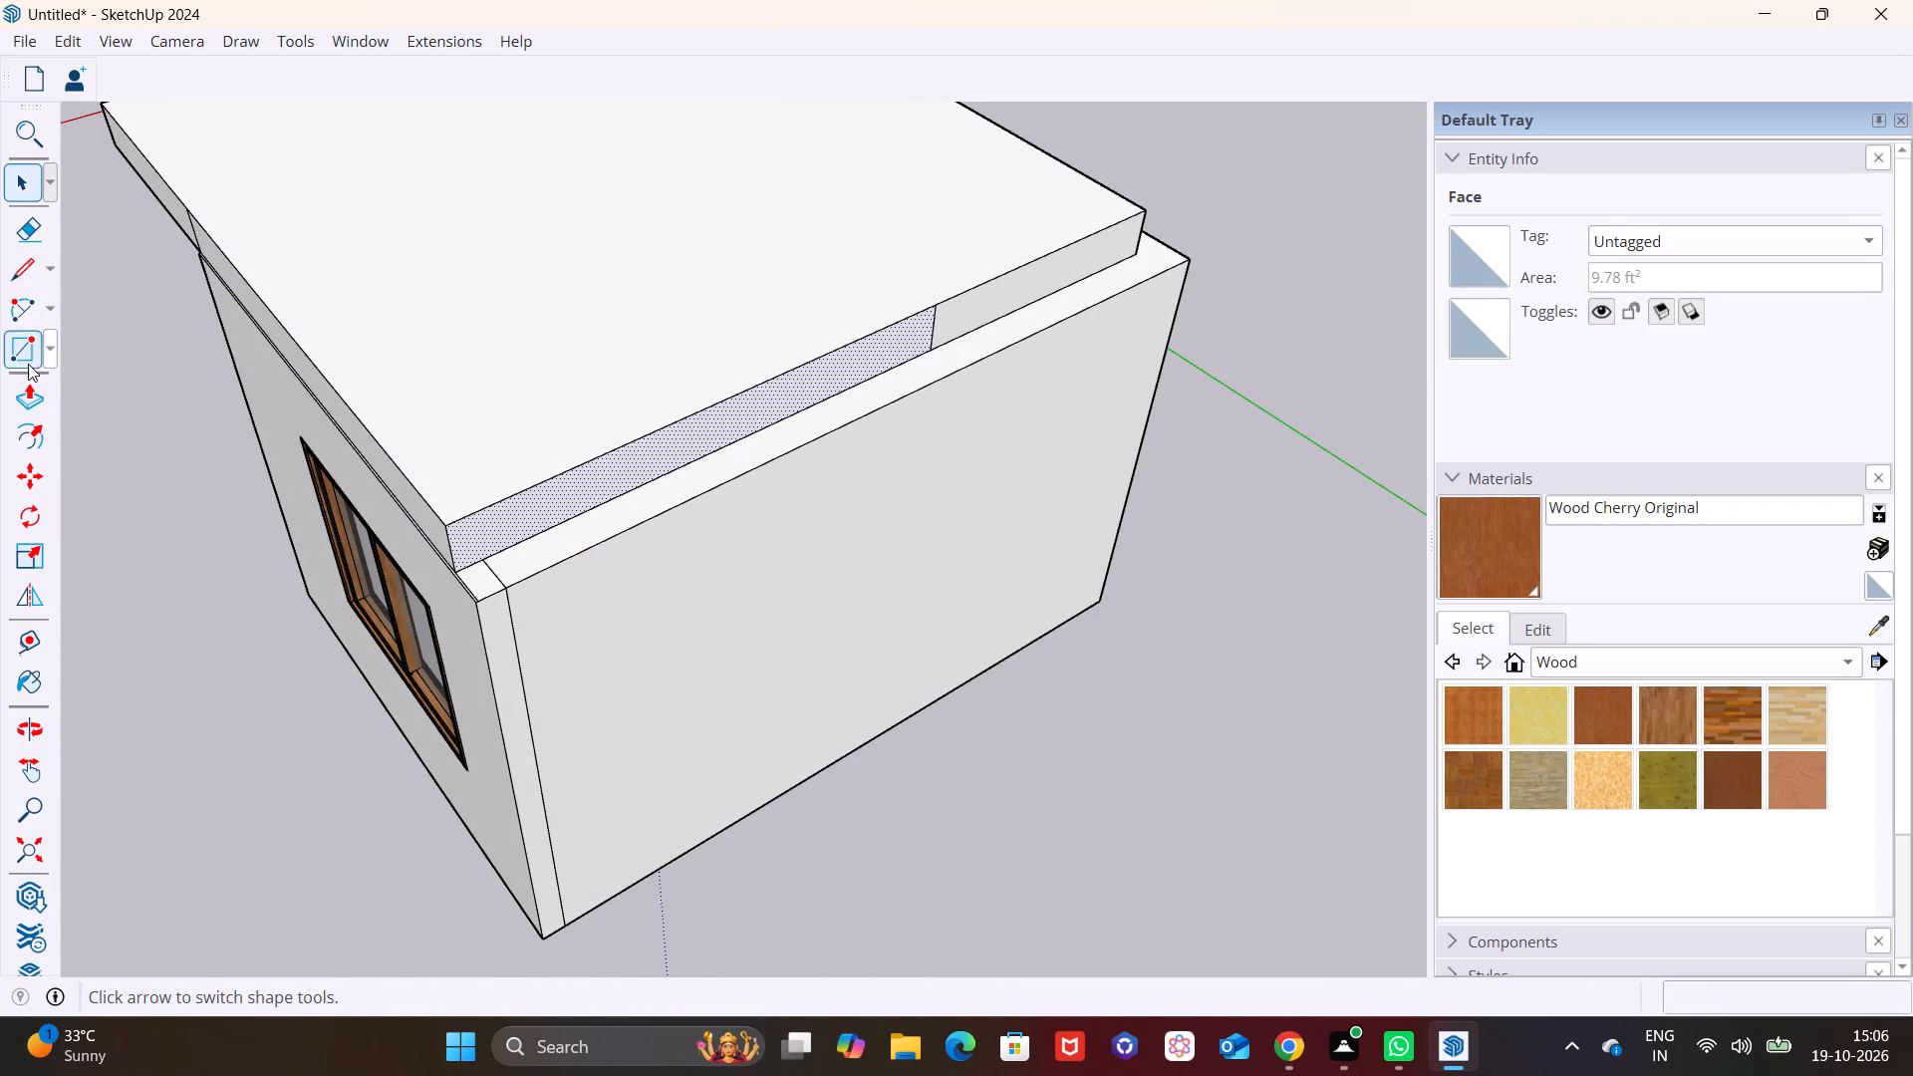
pyautogui.click(31, 397)
pyautogui.click(543, 494)
pyautogui.click(491, 616)
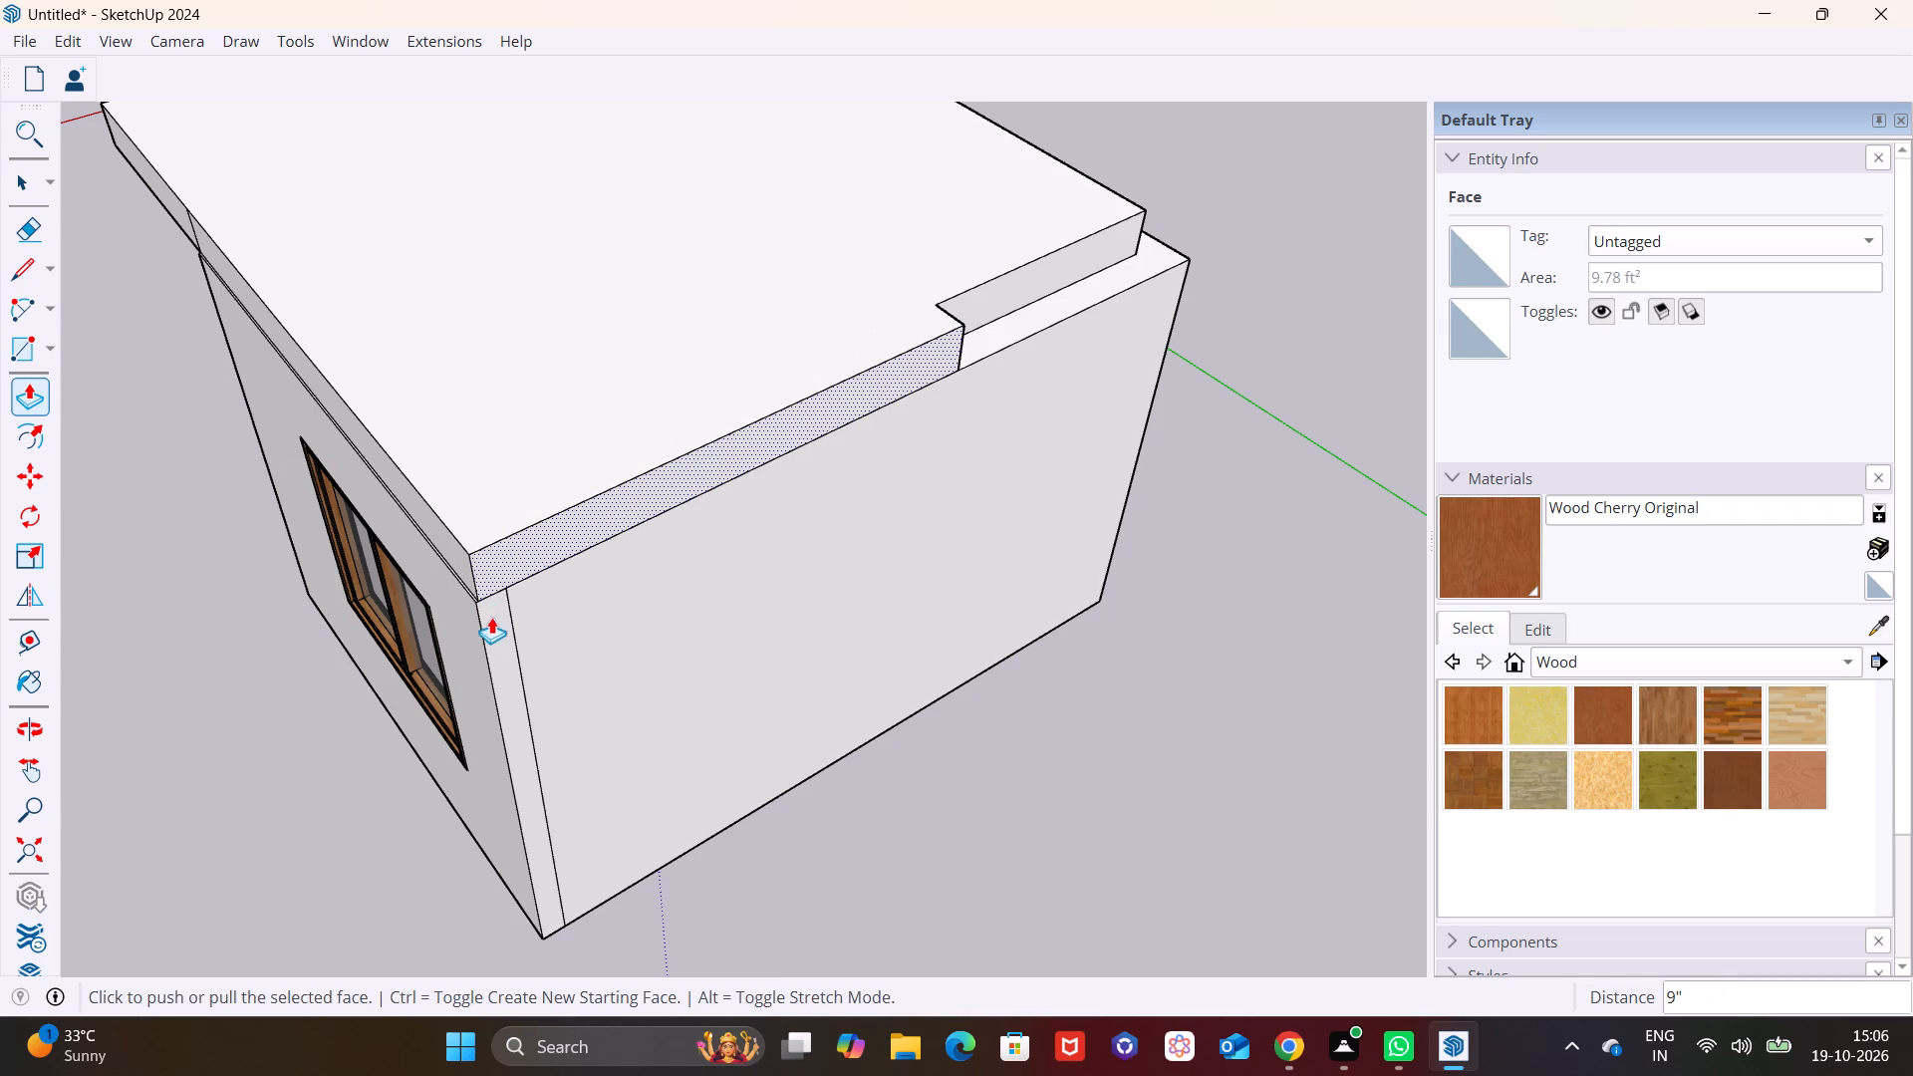
pyautogui.press('space')
pyautogui.click(1018, 295)
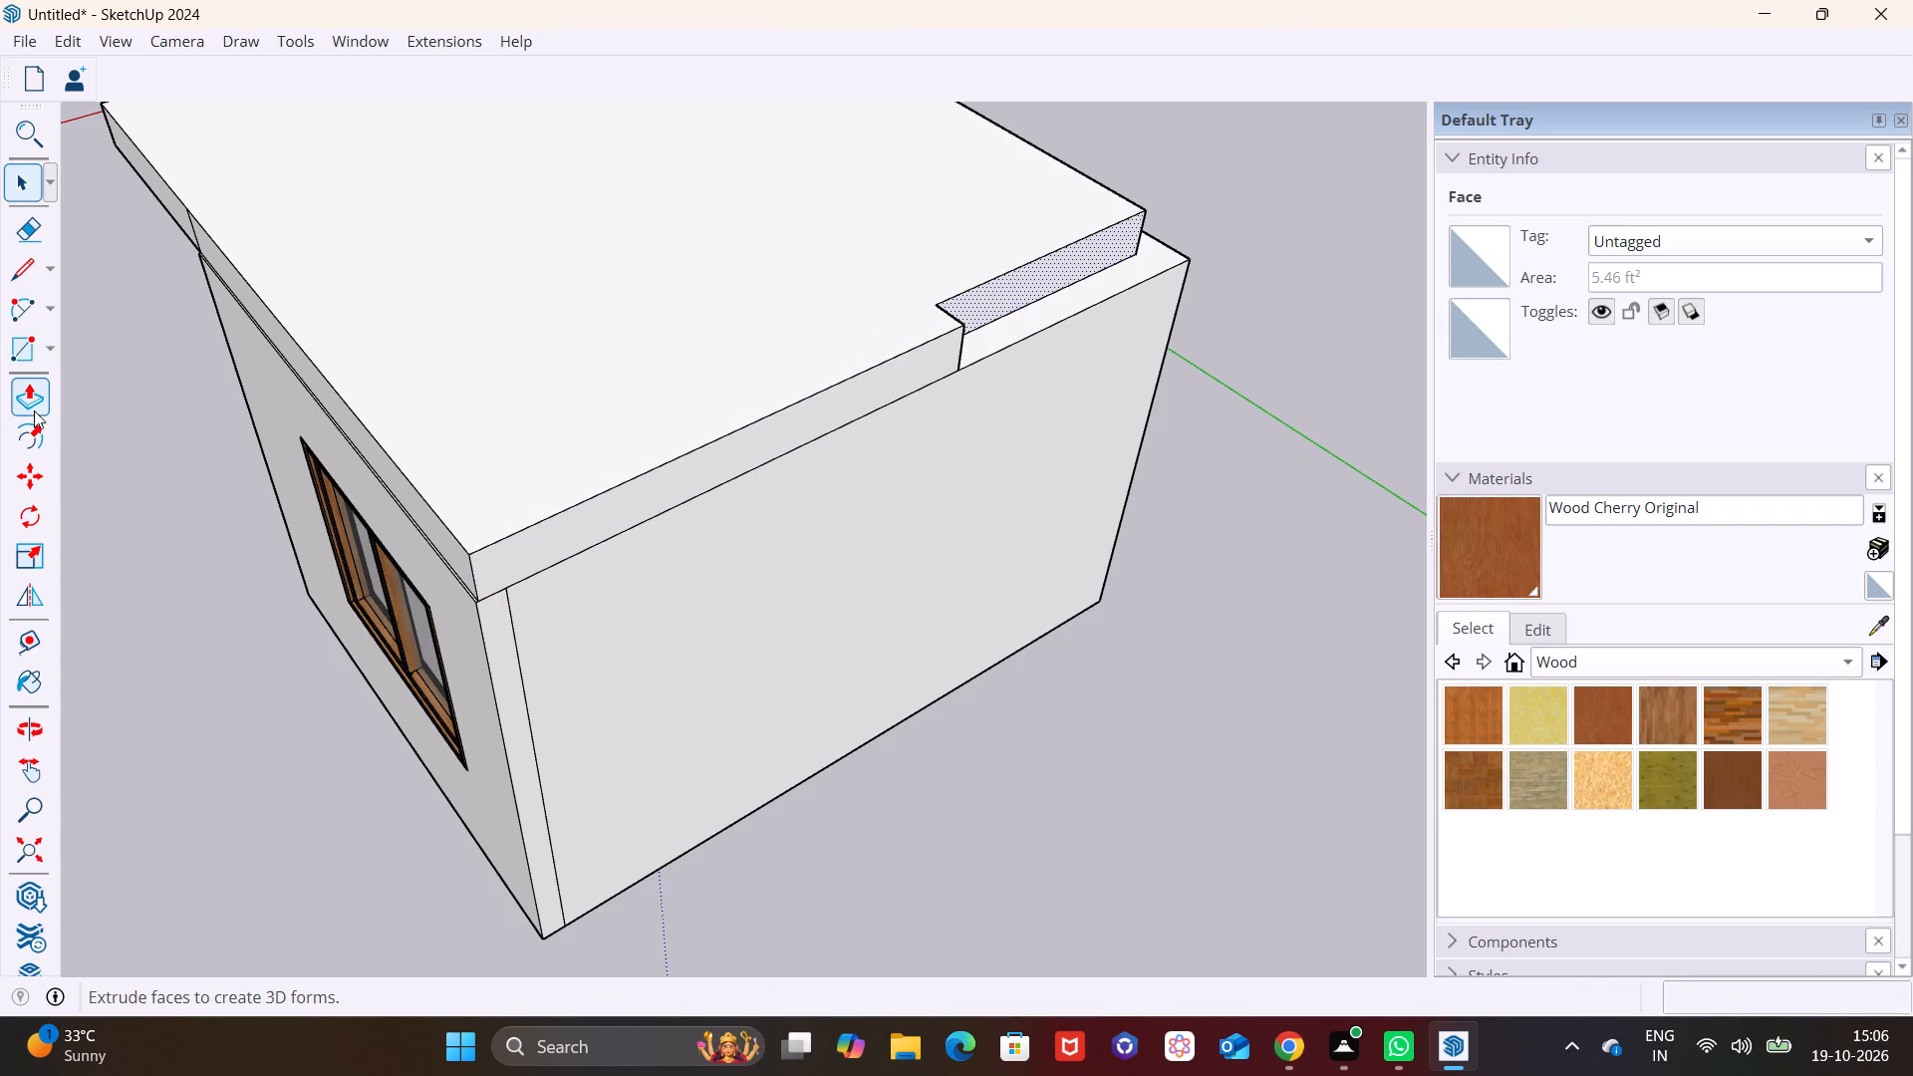
pyautogui.click(34, 401)
pyautogui.click(1025, 282)
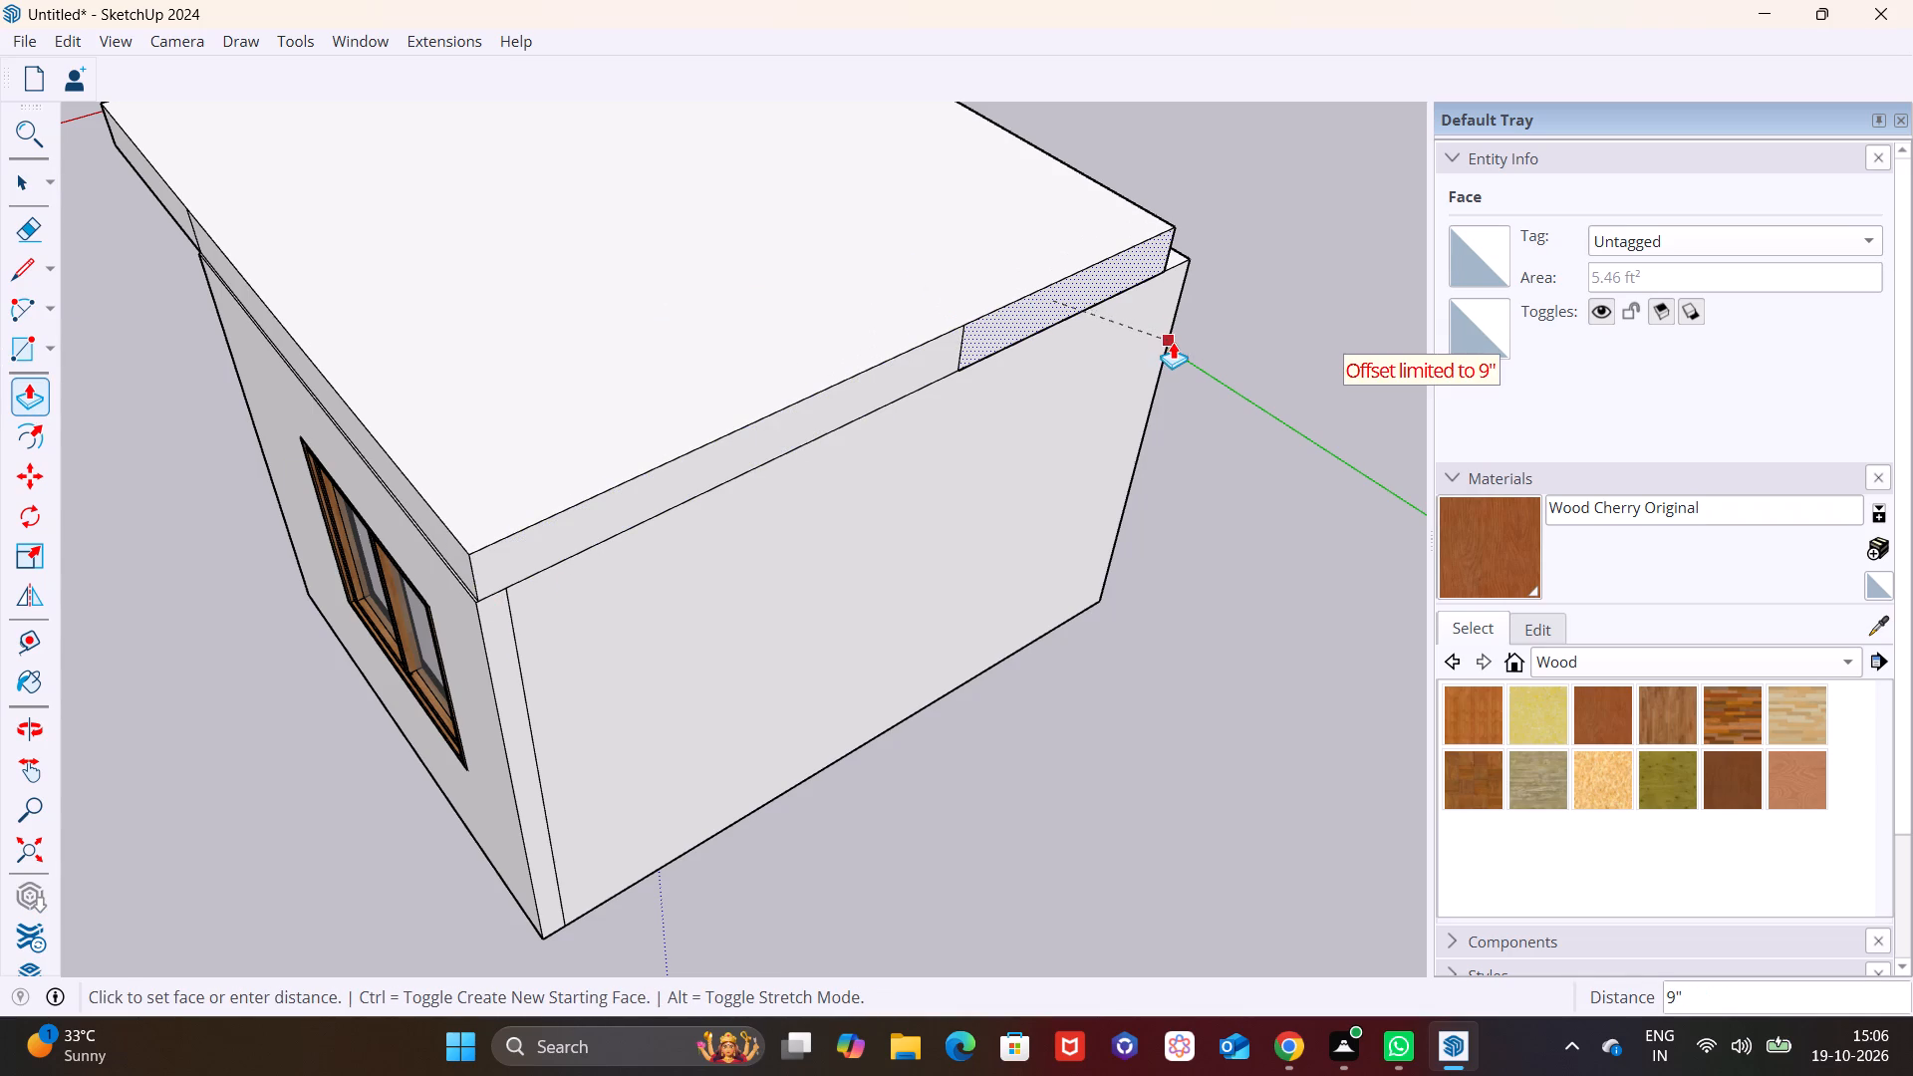
pyautogui.click(1173, 342)
# Pull the ceiling edge above the wardrobe-side wall outward 9" to meet the wall's outer face.
pyautogui.moveTo(1134, 314); pyautogui.dragTo(421, 328, button='middle')
pyautogui.scroll(-3, 923, 409)
pyautogui.keyDown('shift'); pyautogui.moveTo(983, 428); pyautogui.dragTo(237, 321, button='middle'); pyautogui.keyUp('shift')
pyautogui.press('space')
pyautogui.click(483, 298)
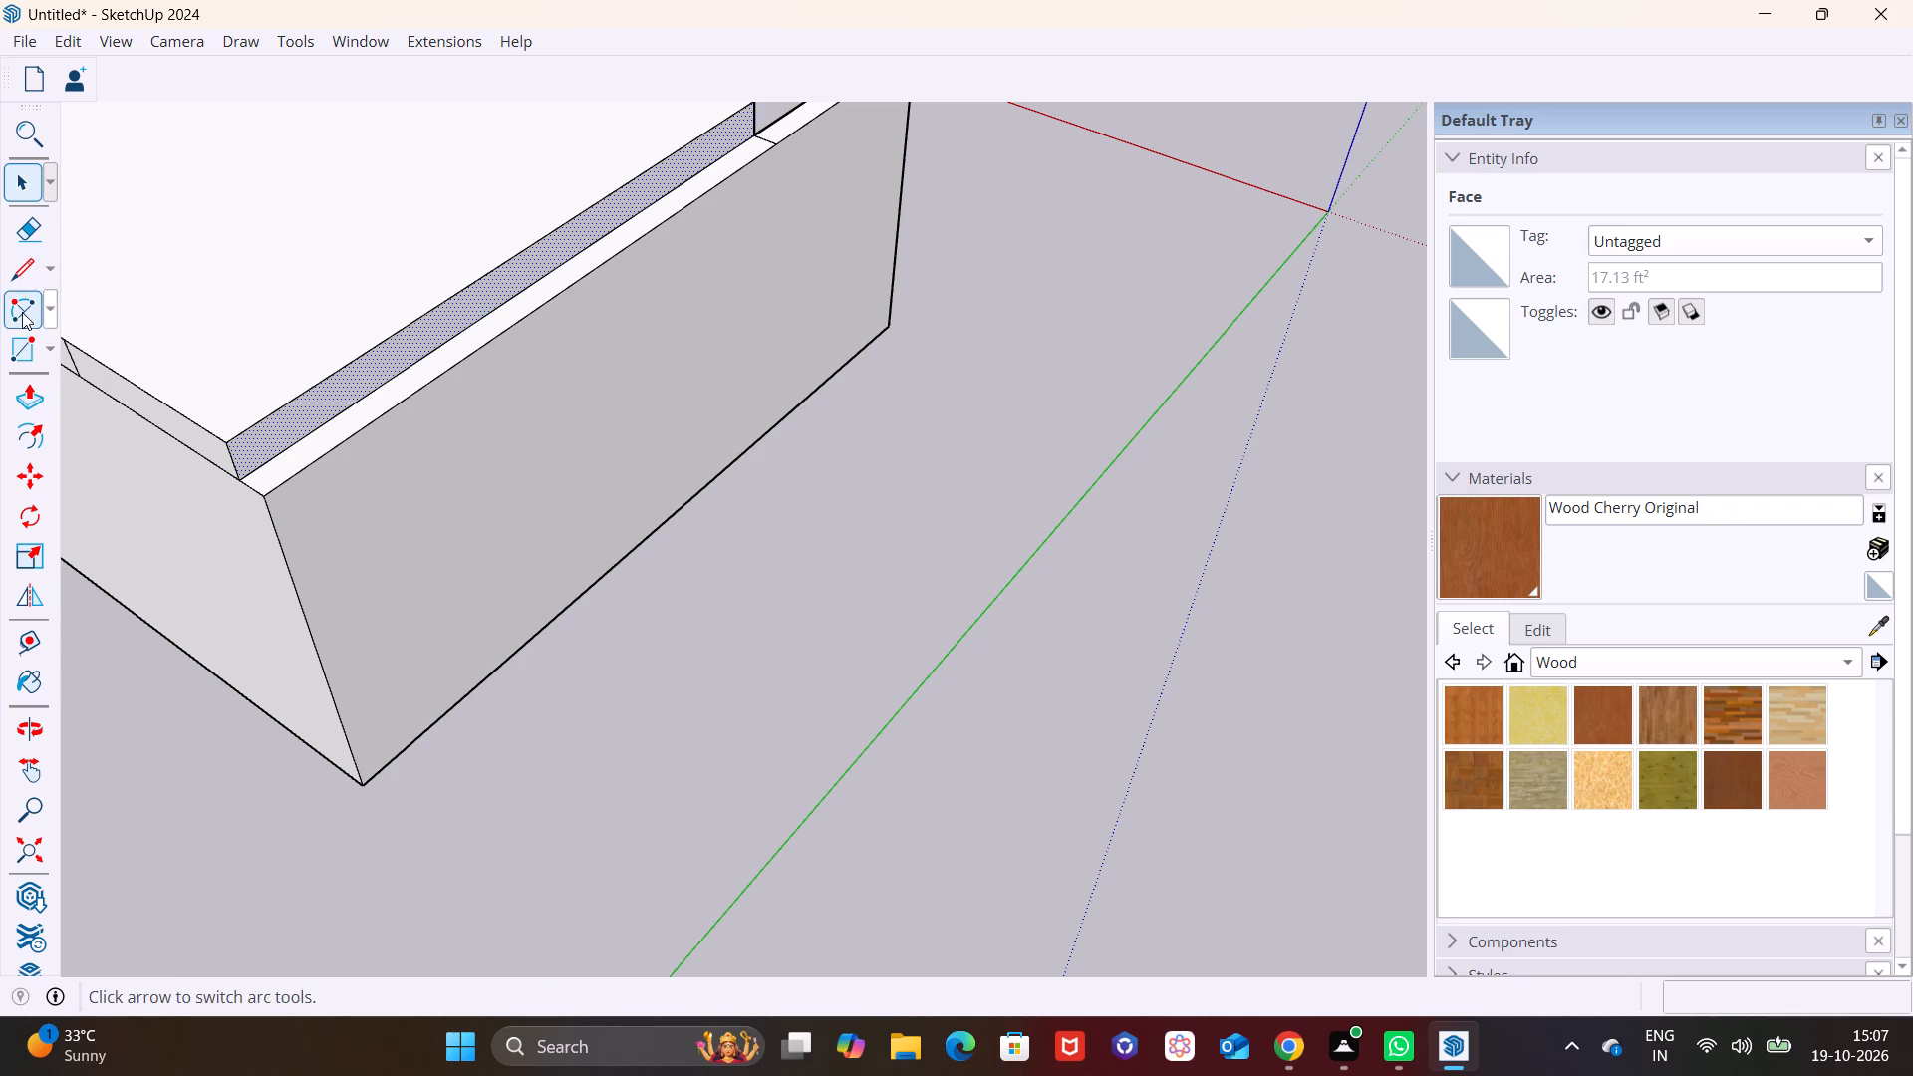
pyautogui.click(24, 390)
pyautogui.click(297, 410)
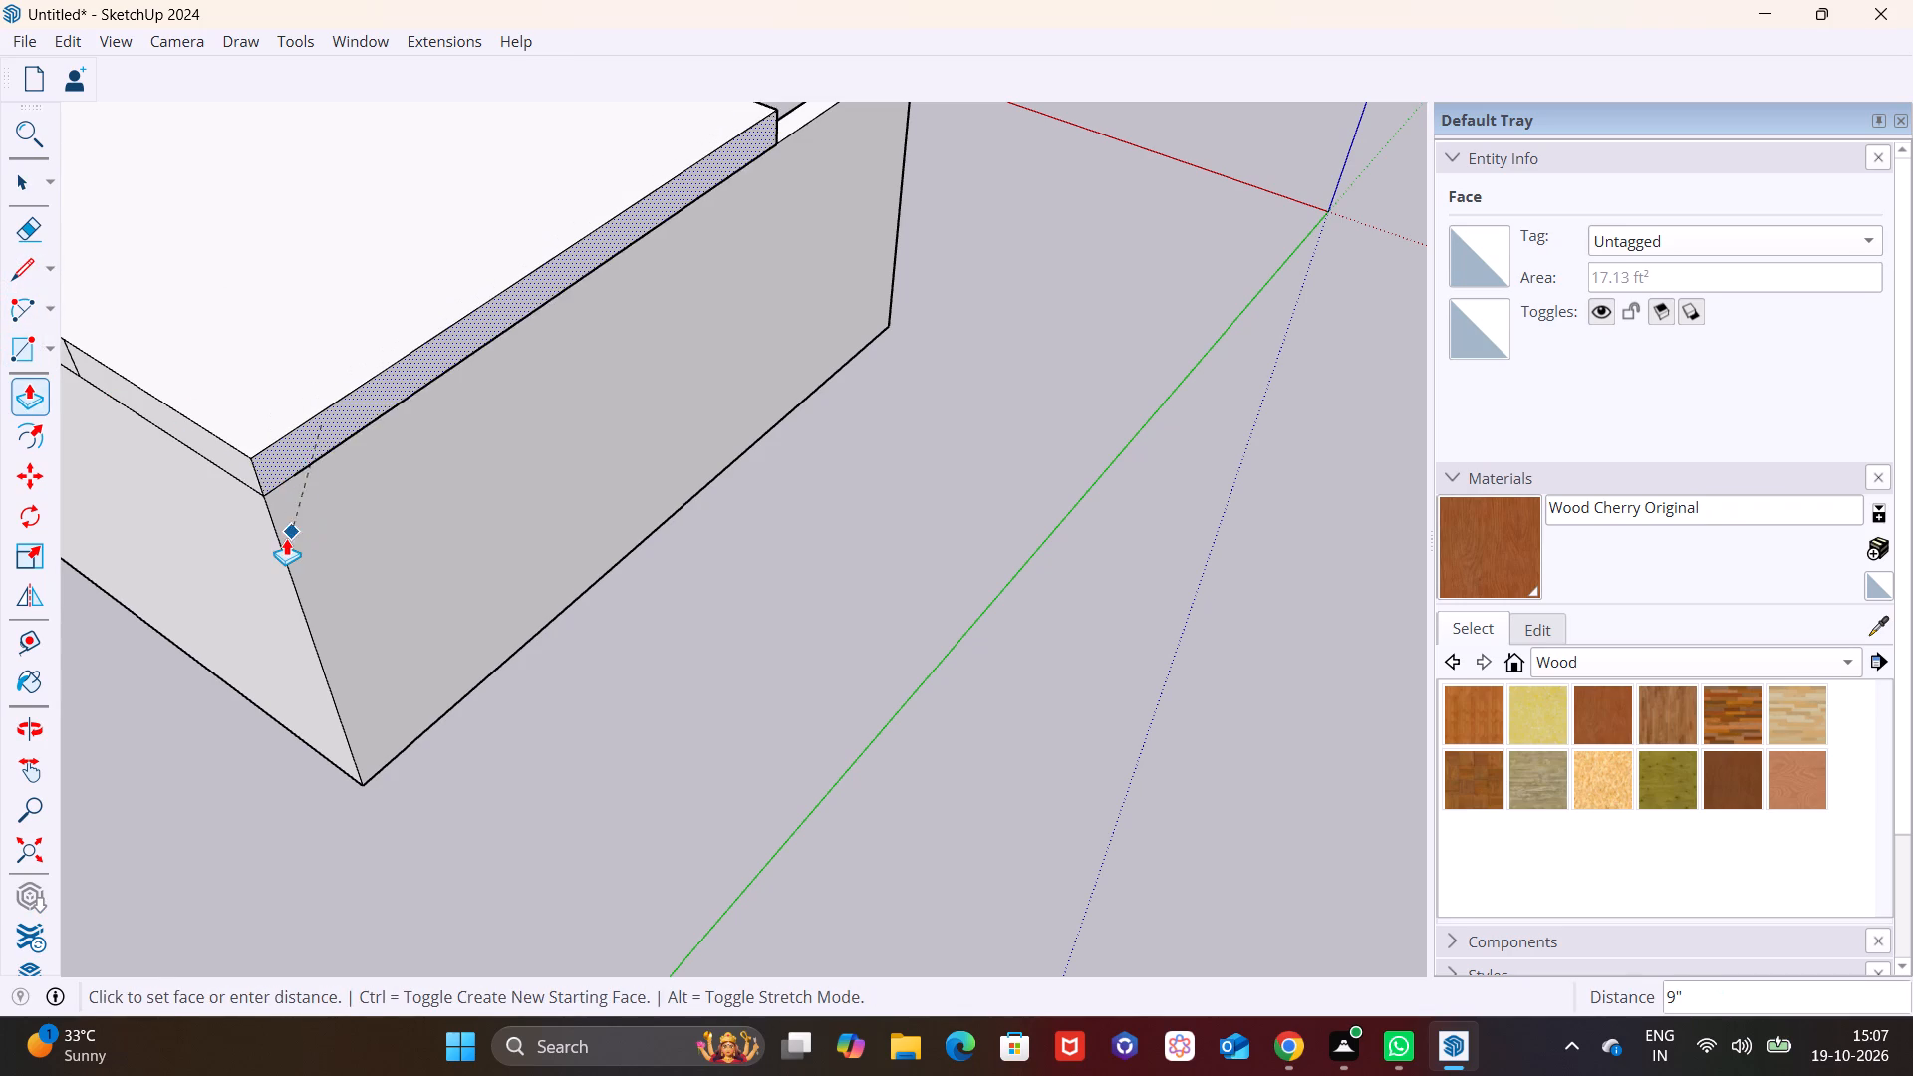
pyautogui.click(286, 538)
pyautogui.click(326, 392)
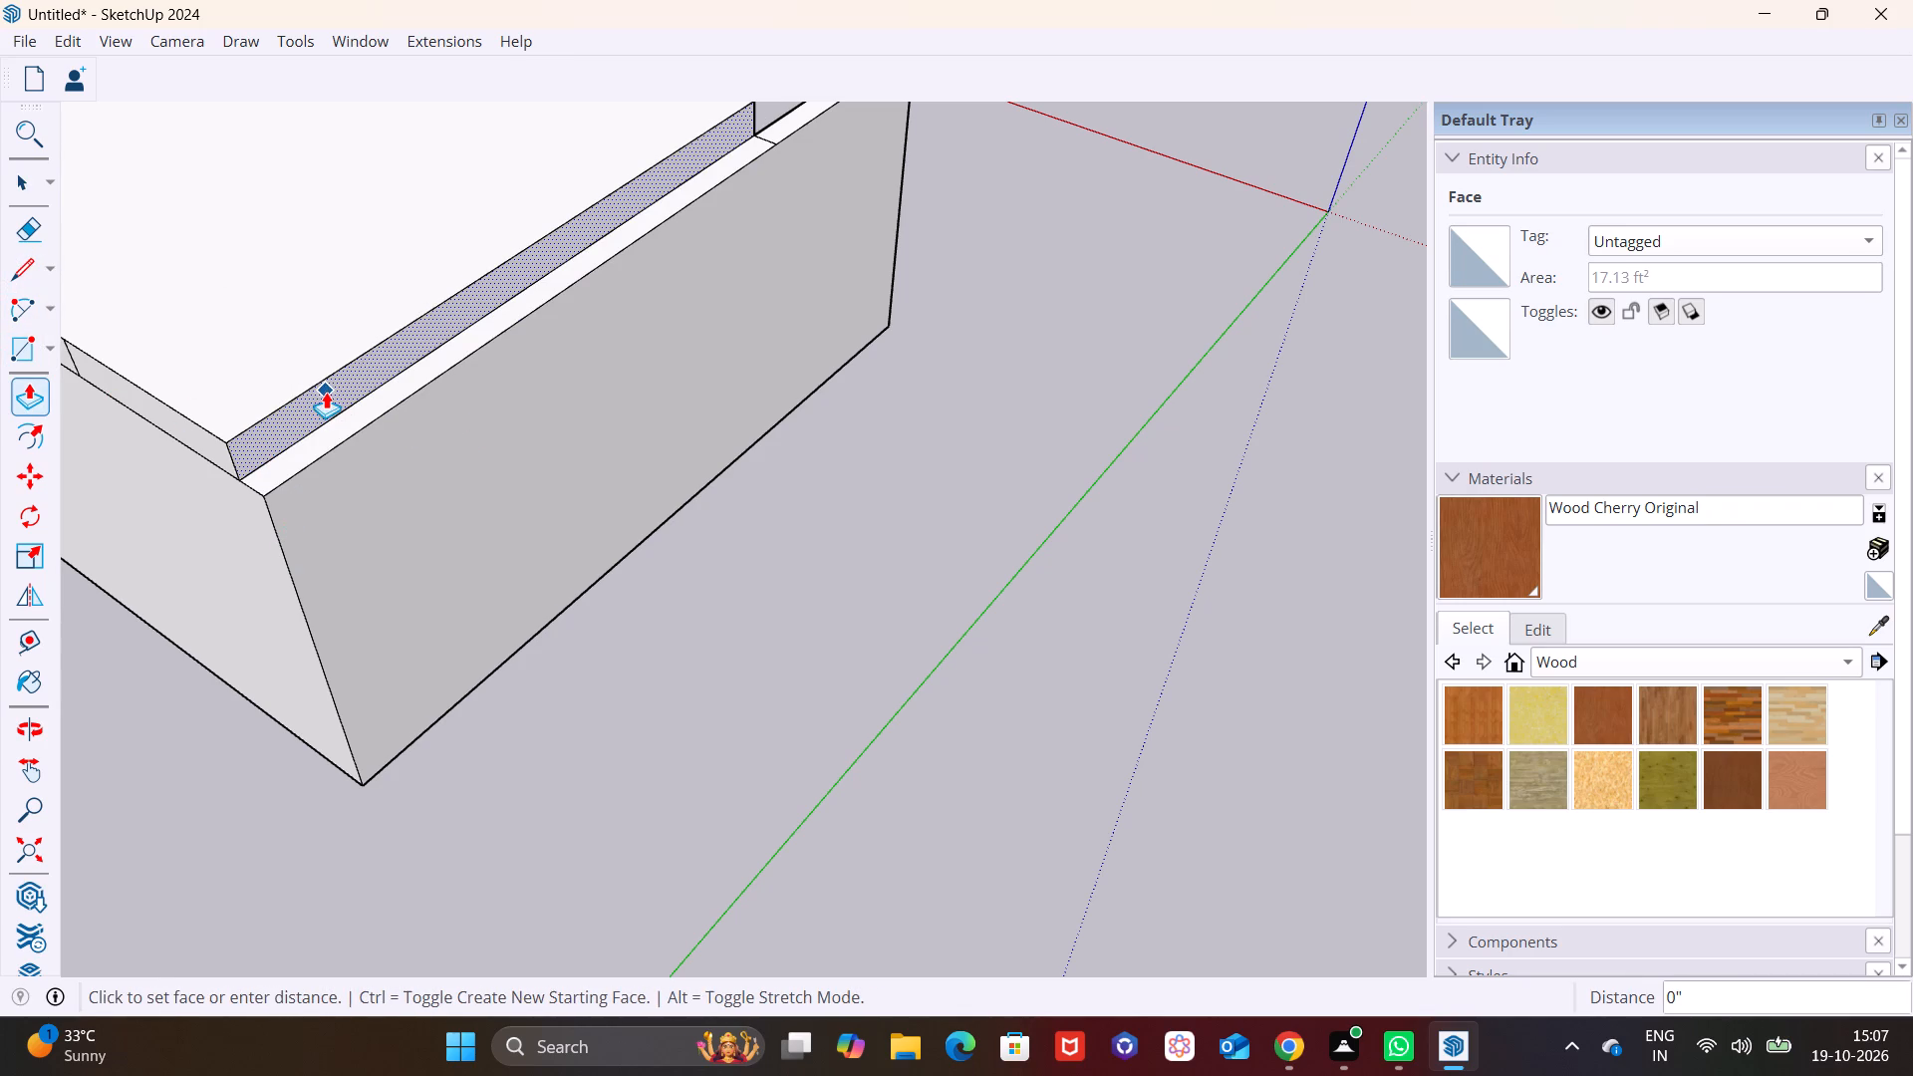
pyautogui.click(280, 535)
# Extend the ceiling's front edge on the room's open side by about 2 7/8", plus a further 4' 6 5/8".
pyautogui.scroll(-6, 448, 395)
pyautogui.scroll(-2, 581, 348)
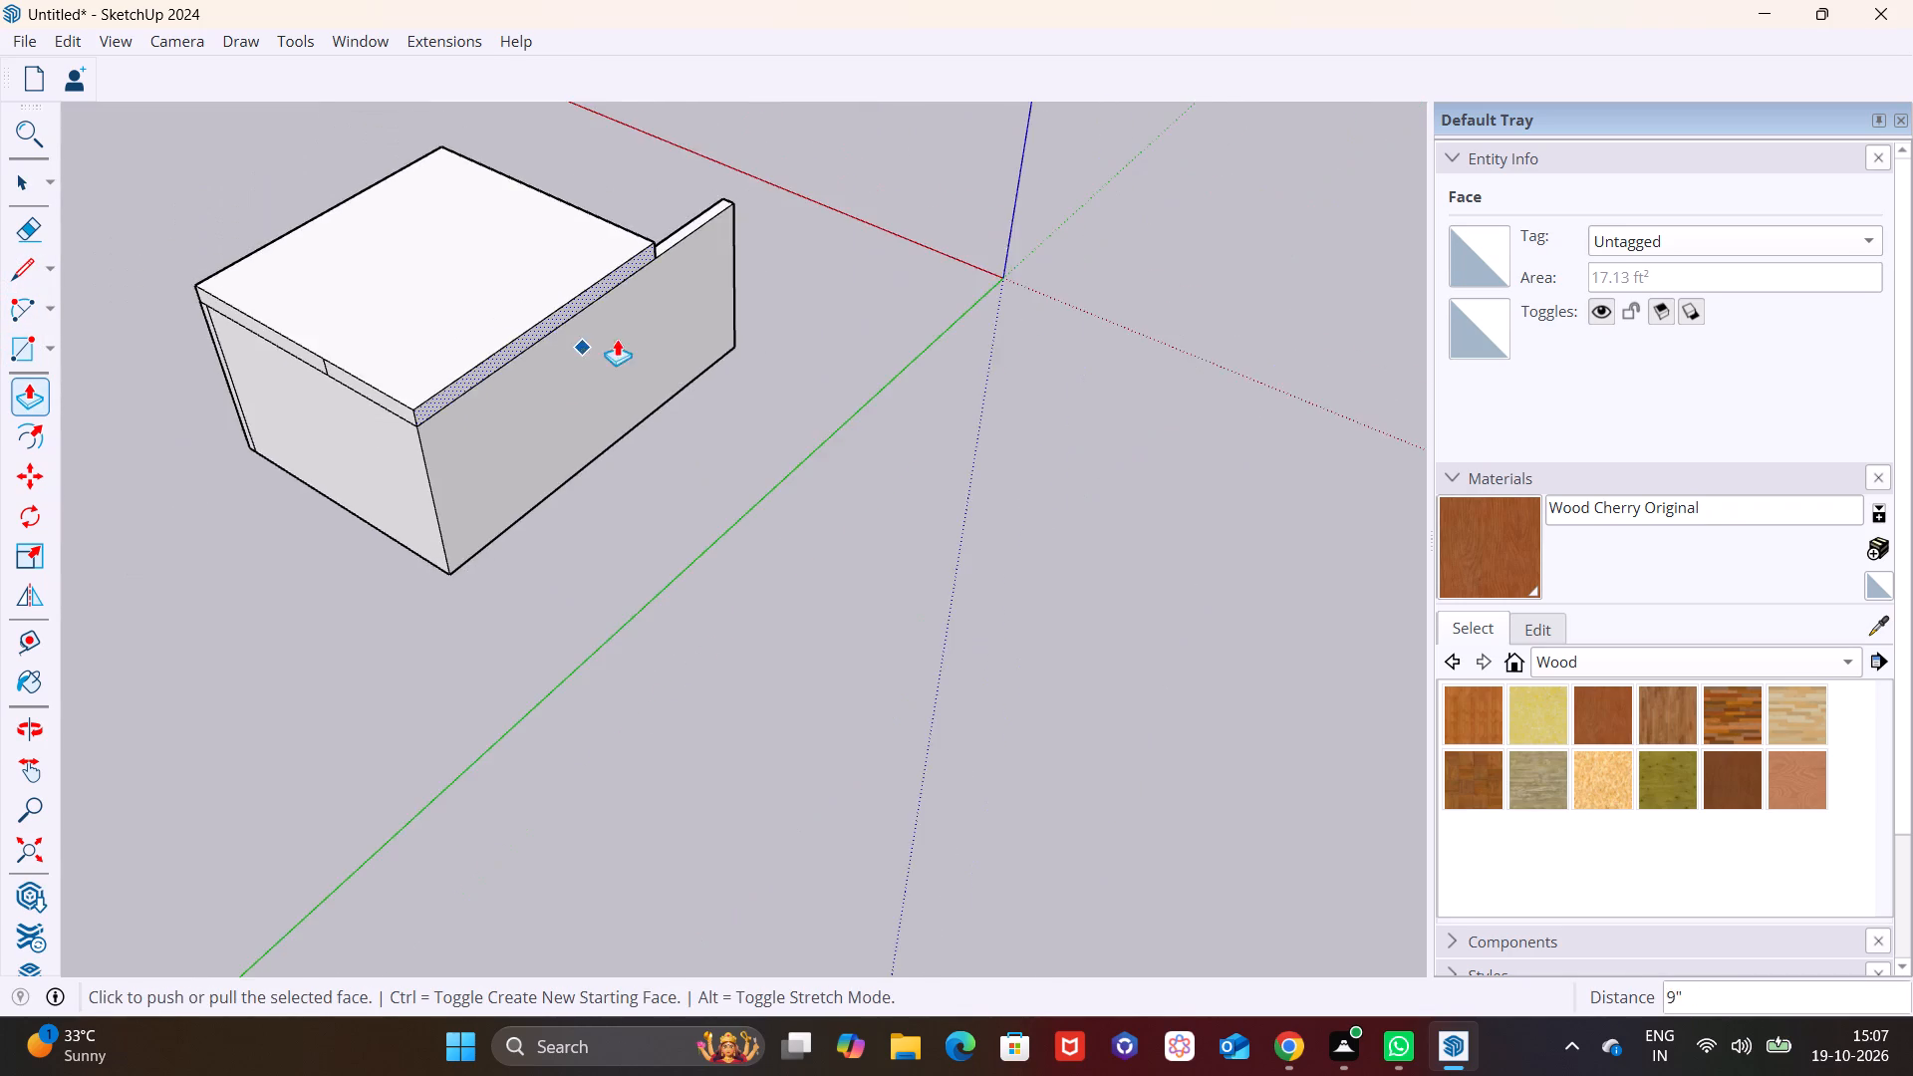
pyautogui.moveTo(631, 329); pyautogui.dragTo(0, 267, button='middle')
pyautogui.moveTo(808, 365); pyautogui.dragTo(130, 332, button='middle')
pyautogui.scroll(7, 826, 397)
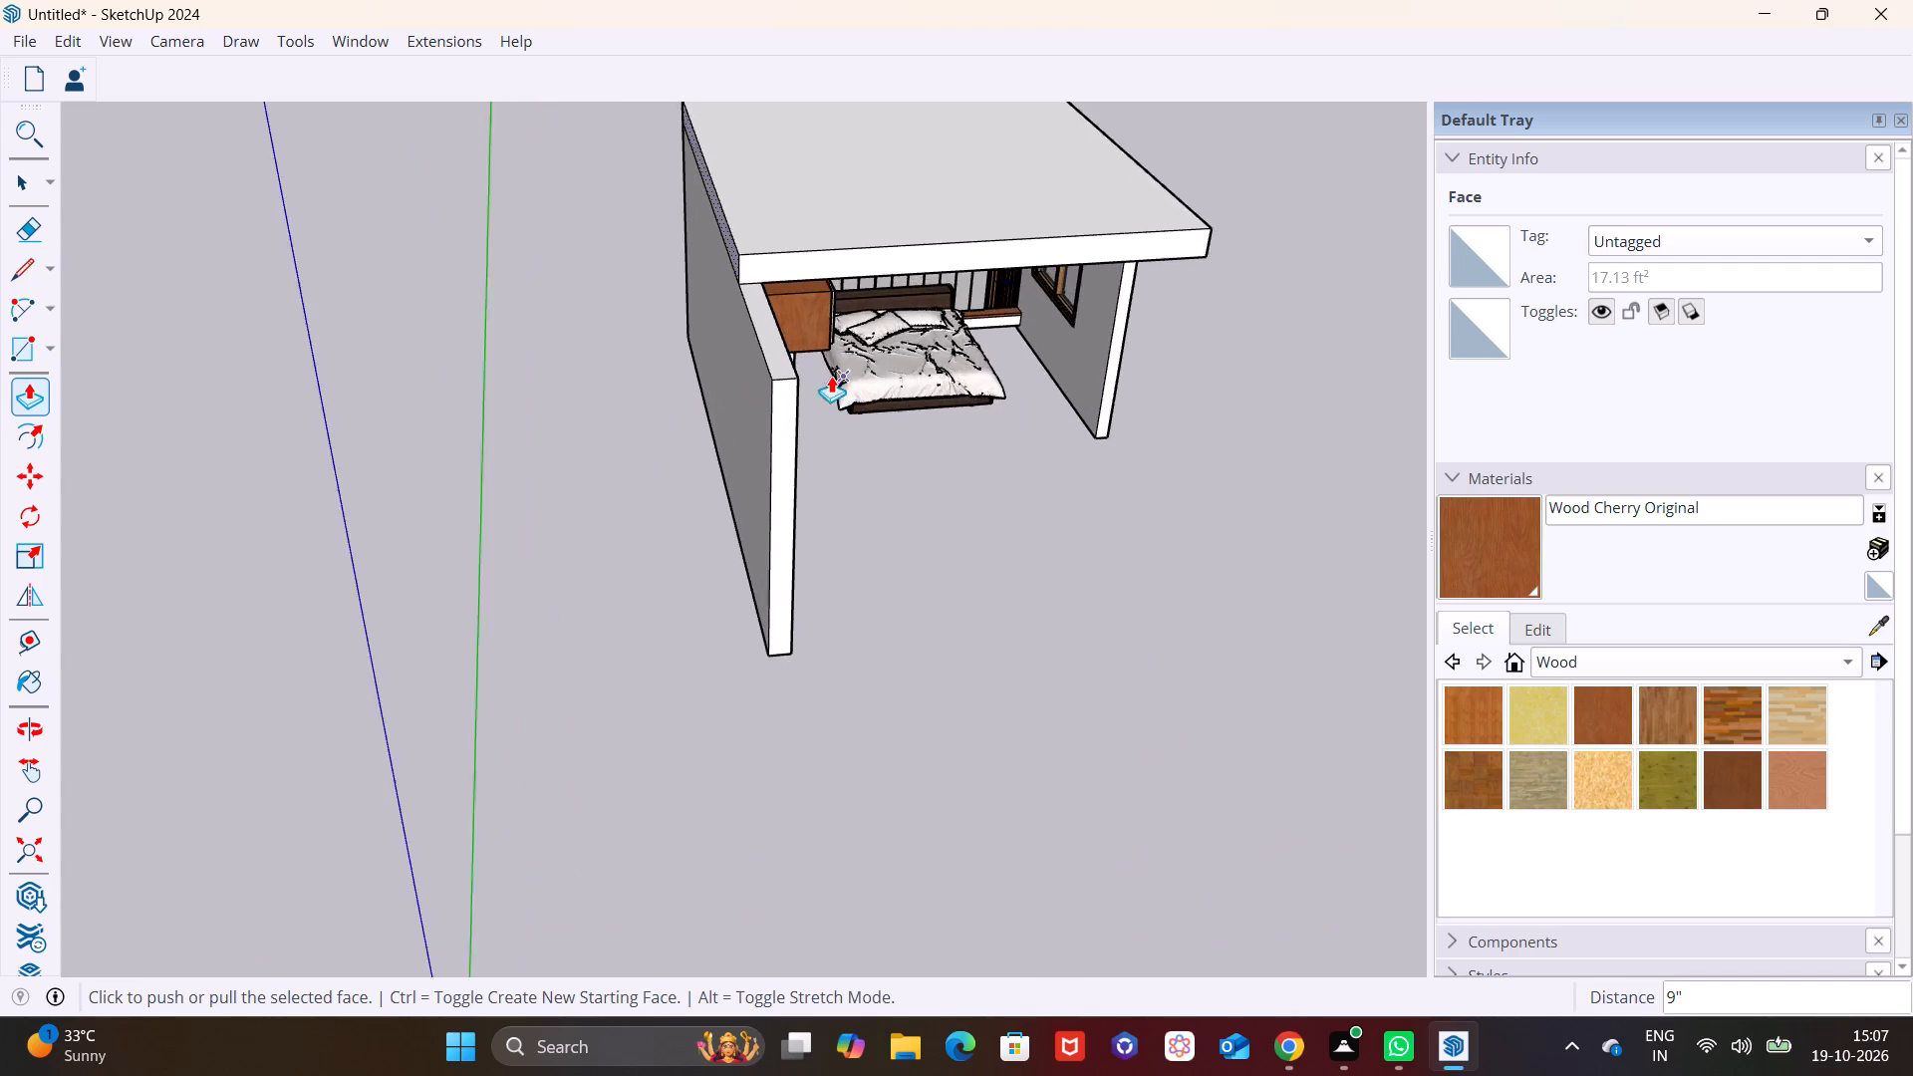
pyautogui.scroll(2, 831, 376)
pyautogui.moveTo(733, 366); pyautogui.dragTo(492, 186, button='middle')
pyautogui.scroll(1, 493, 196)
pyautogui.moveTo(803, 182); pyautogui.dragTo(788, 198, button='middle')
pyautogui.keyDown('shift'); pyautogui.moveTo(719, 255); pyautogui.dragTo(568, 426, button='middle'); pyautogui.keyUp('shift')
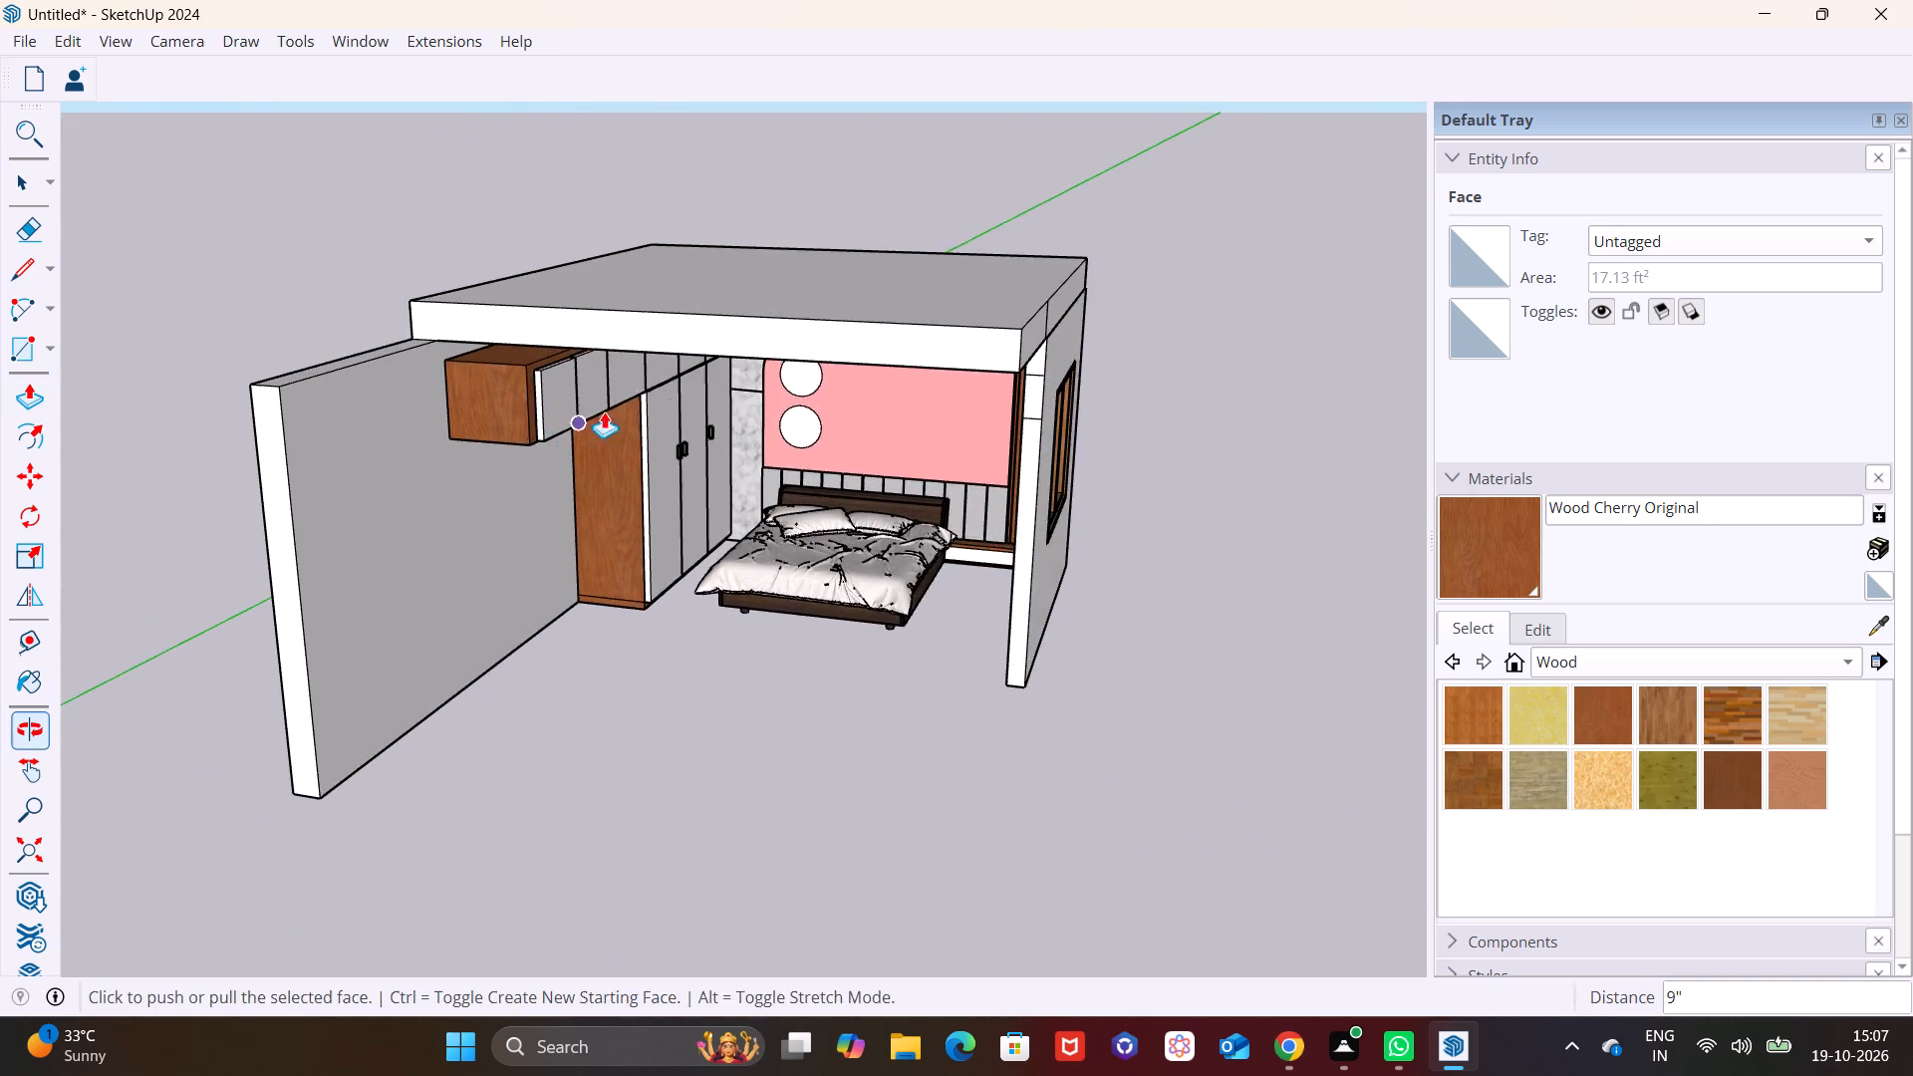
pyautogui.moveTo(658, 390); pyautogui.dragTo(595, 513, button='middle')
pyautogui.press('space')
pyautogui.click(643, 452)
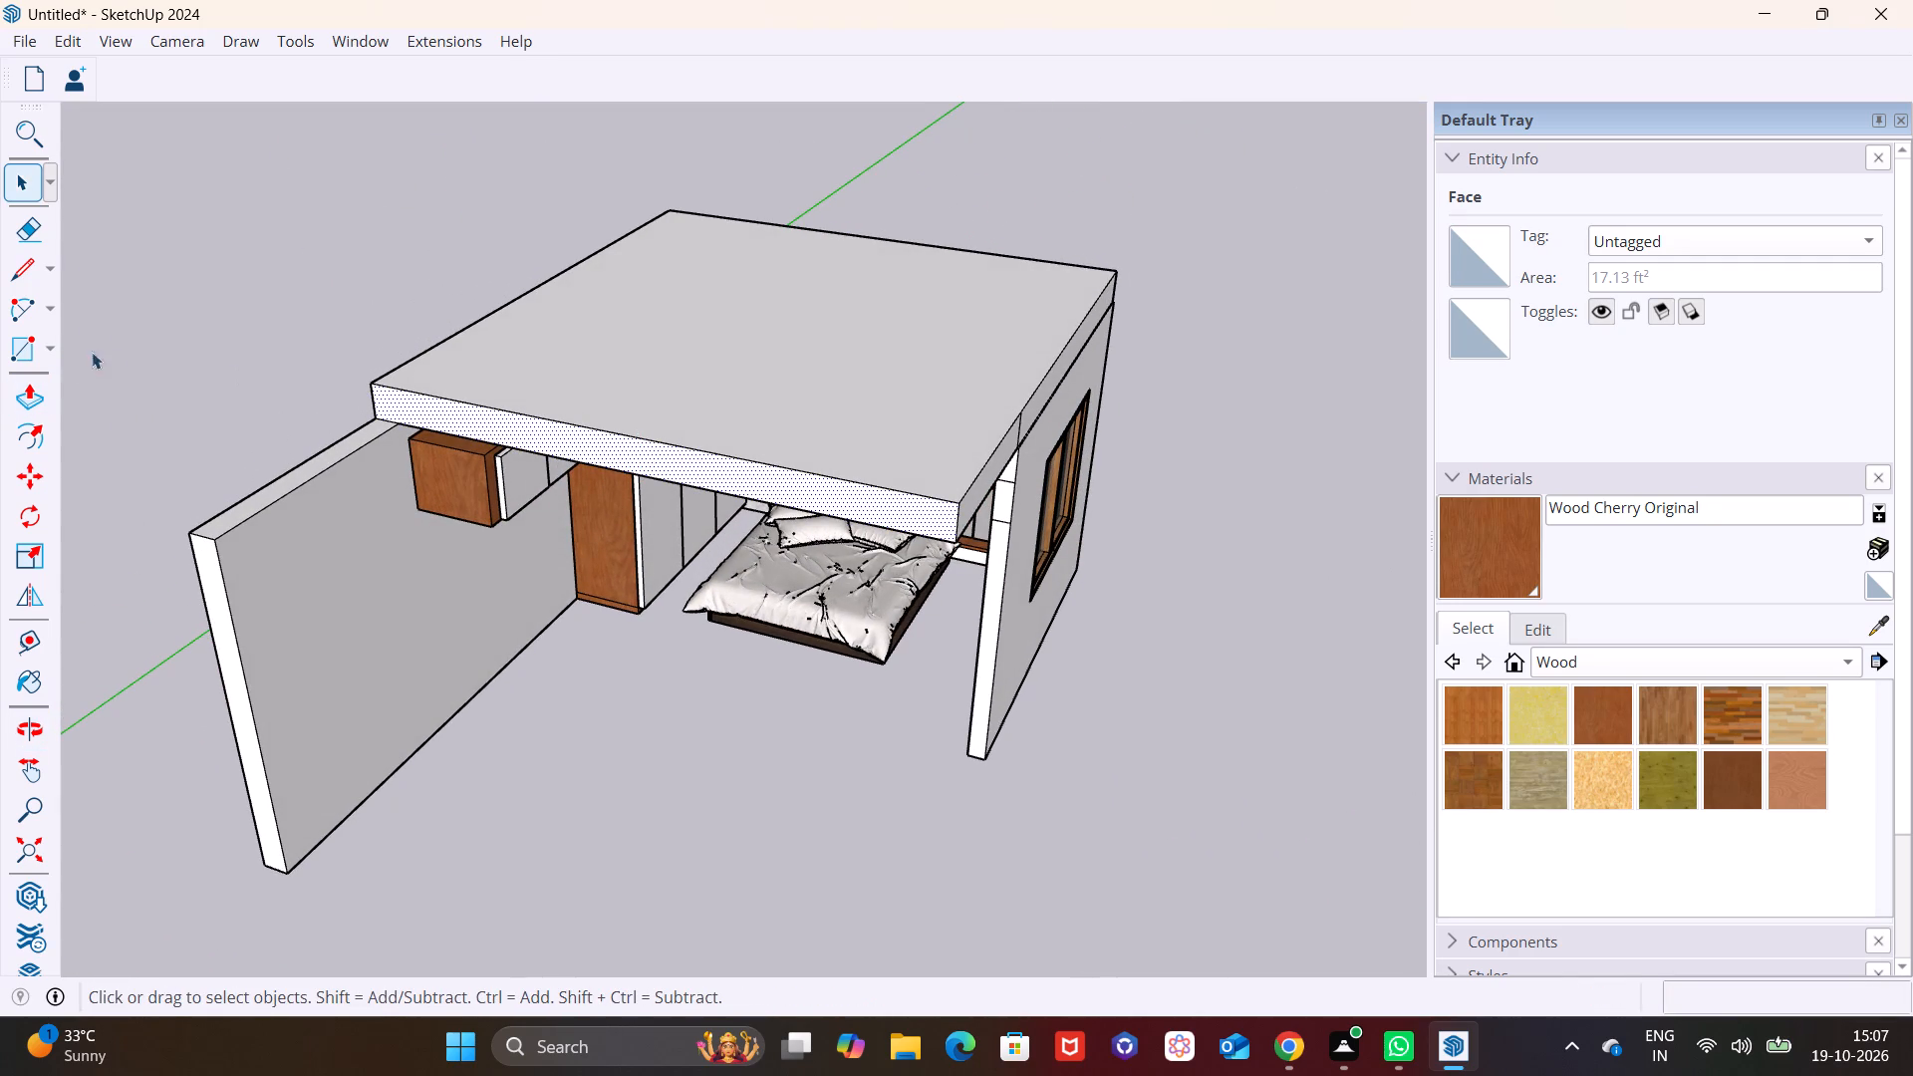
pyautogui.click(26, 396)
pyautogui.click(505, 424)
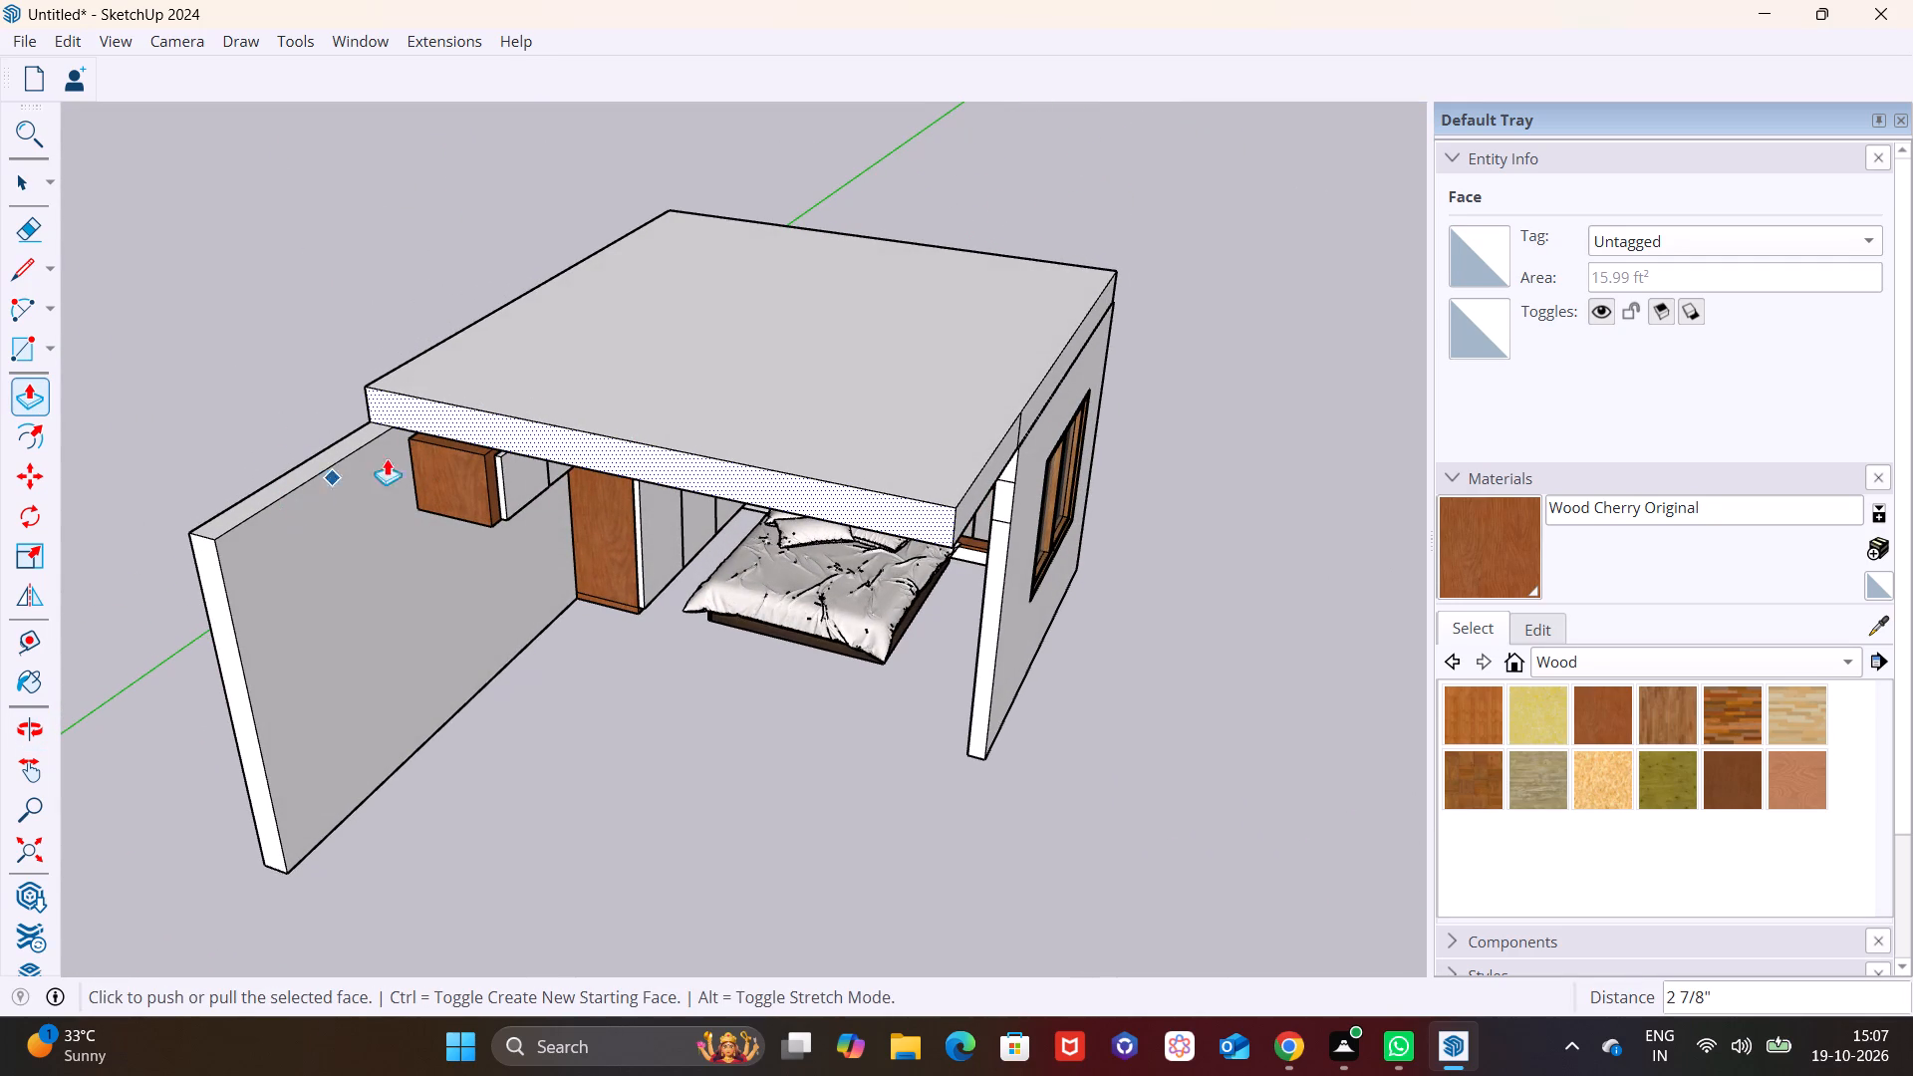
pyautogui.click(450, 425)
pyautogui.click(325, 489)
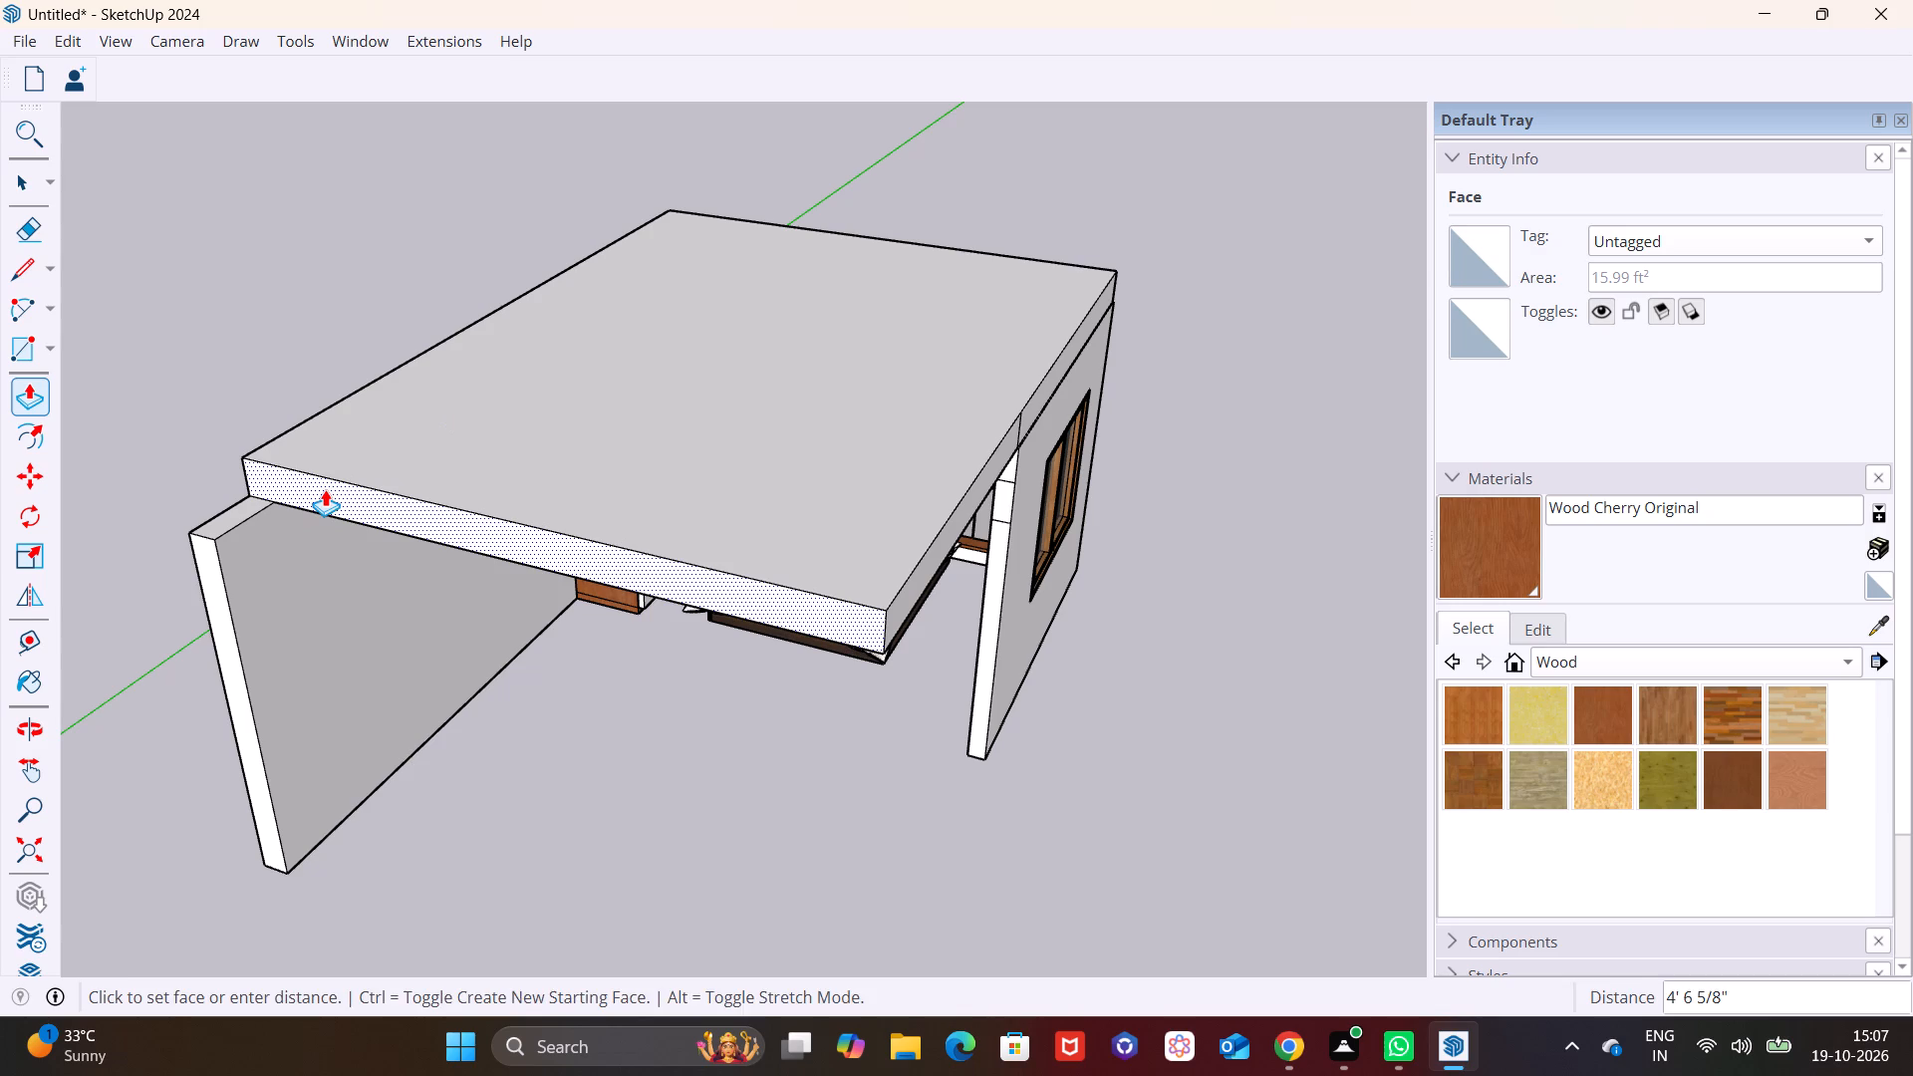
pyautogui.press('space')
pyautogui.click(573, 669)
# Examine the bedroom interior under the extended ceiling, including the wardrobe, bed wall and window side.
pyautogui.moveTo(816, 587); pyautogui.dragTo(1057, 239, button='middle')
pyautogui.scroll(2, 1020, 336)
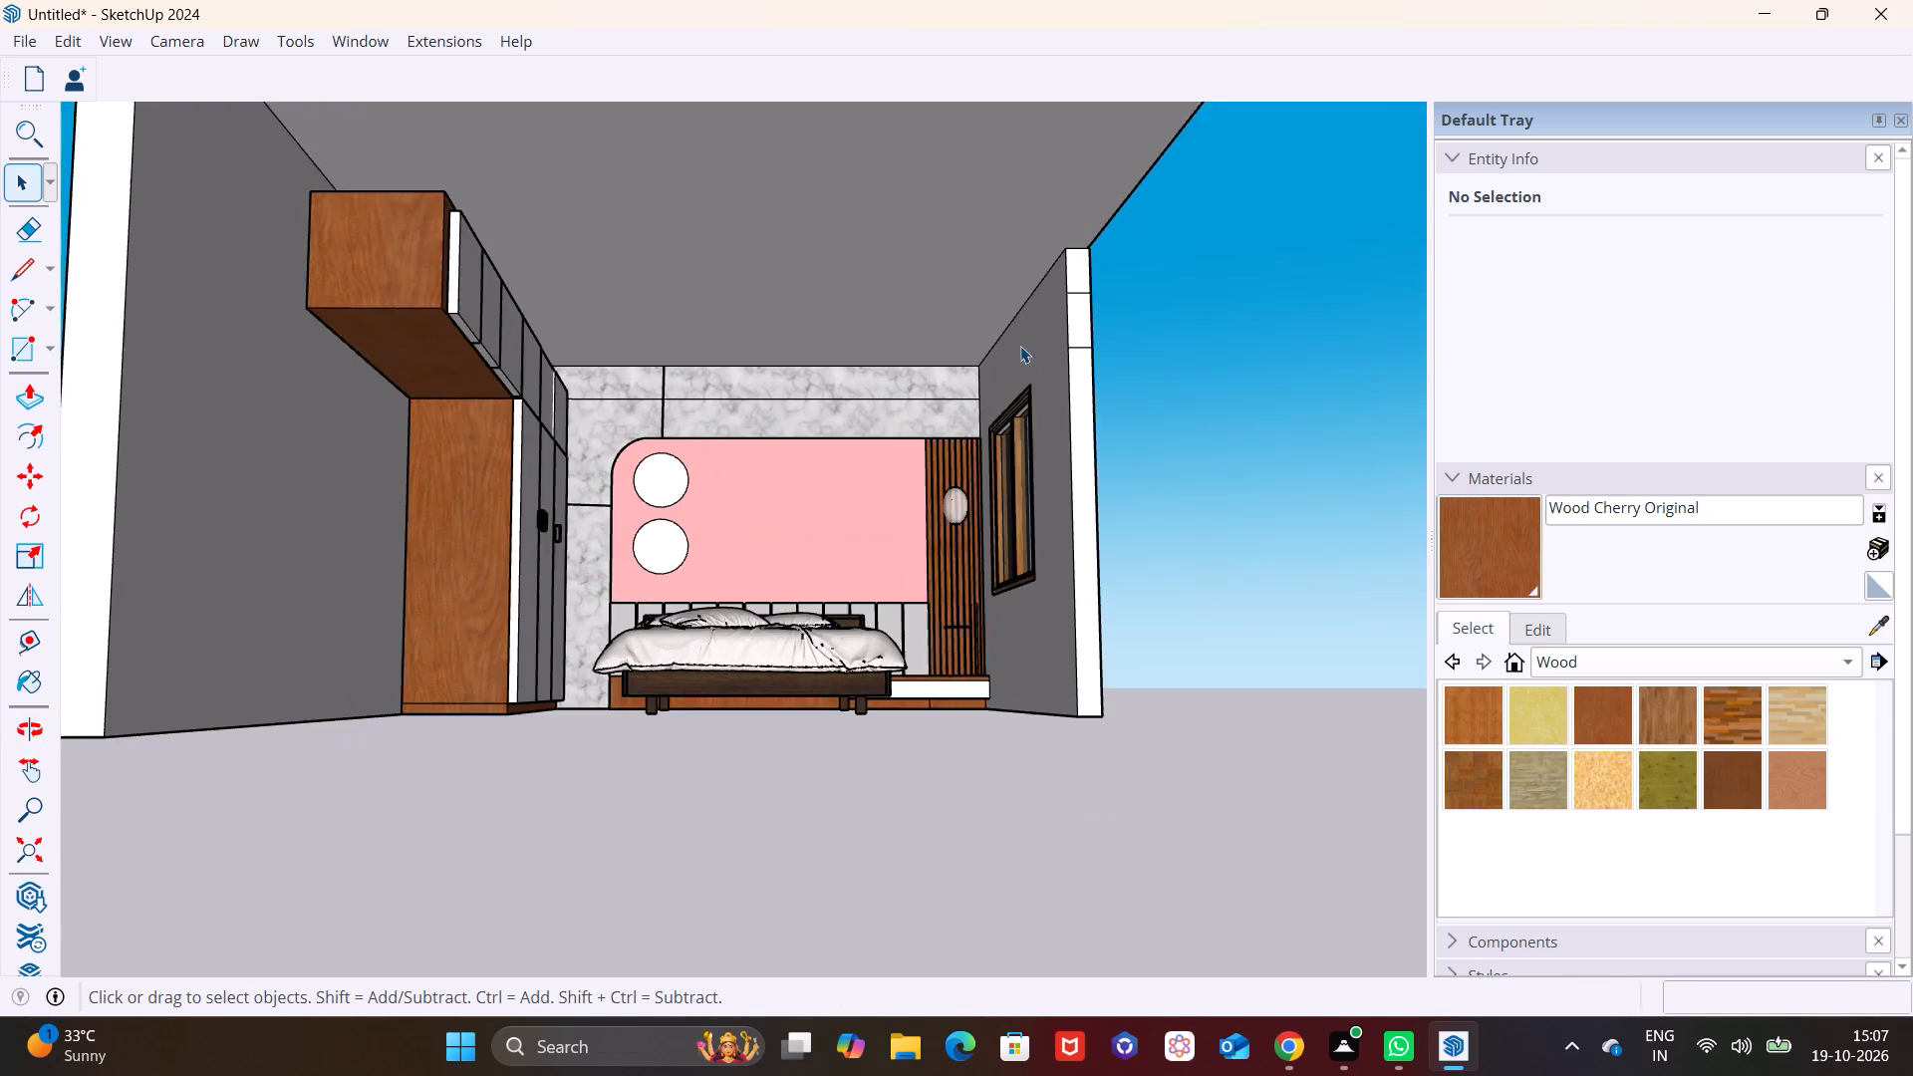
pyautogui.scroll(1, 1020, 346)
pyautogui.moveTo(977, 383); pyautogui.dragTo(897, 468, button='middle')
pyautogui.keyDown('shift'); pyautogui.moveTo(906, 428); pyautogui.dragTo(1073, 454, button='middle'); pyautogui.keyUp('shift')
pyautogui.moveTo(1057, 485); pyautogui.dragTo(994, 481, button='middle')
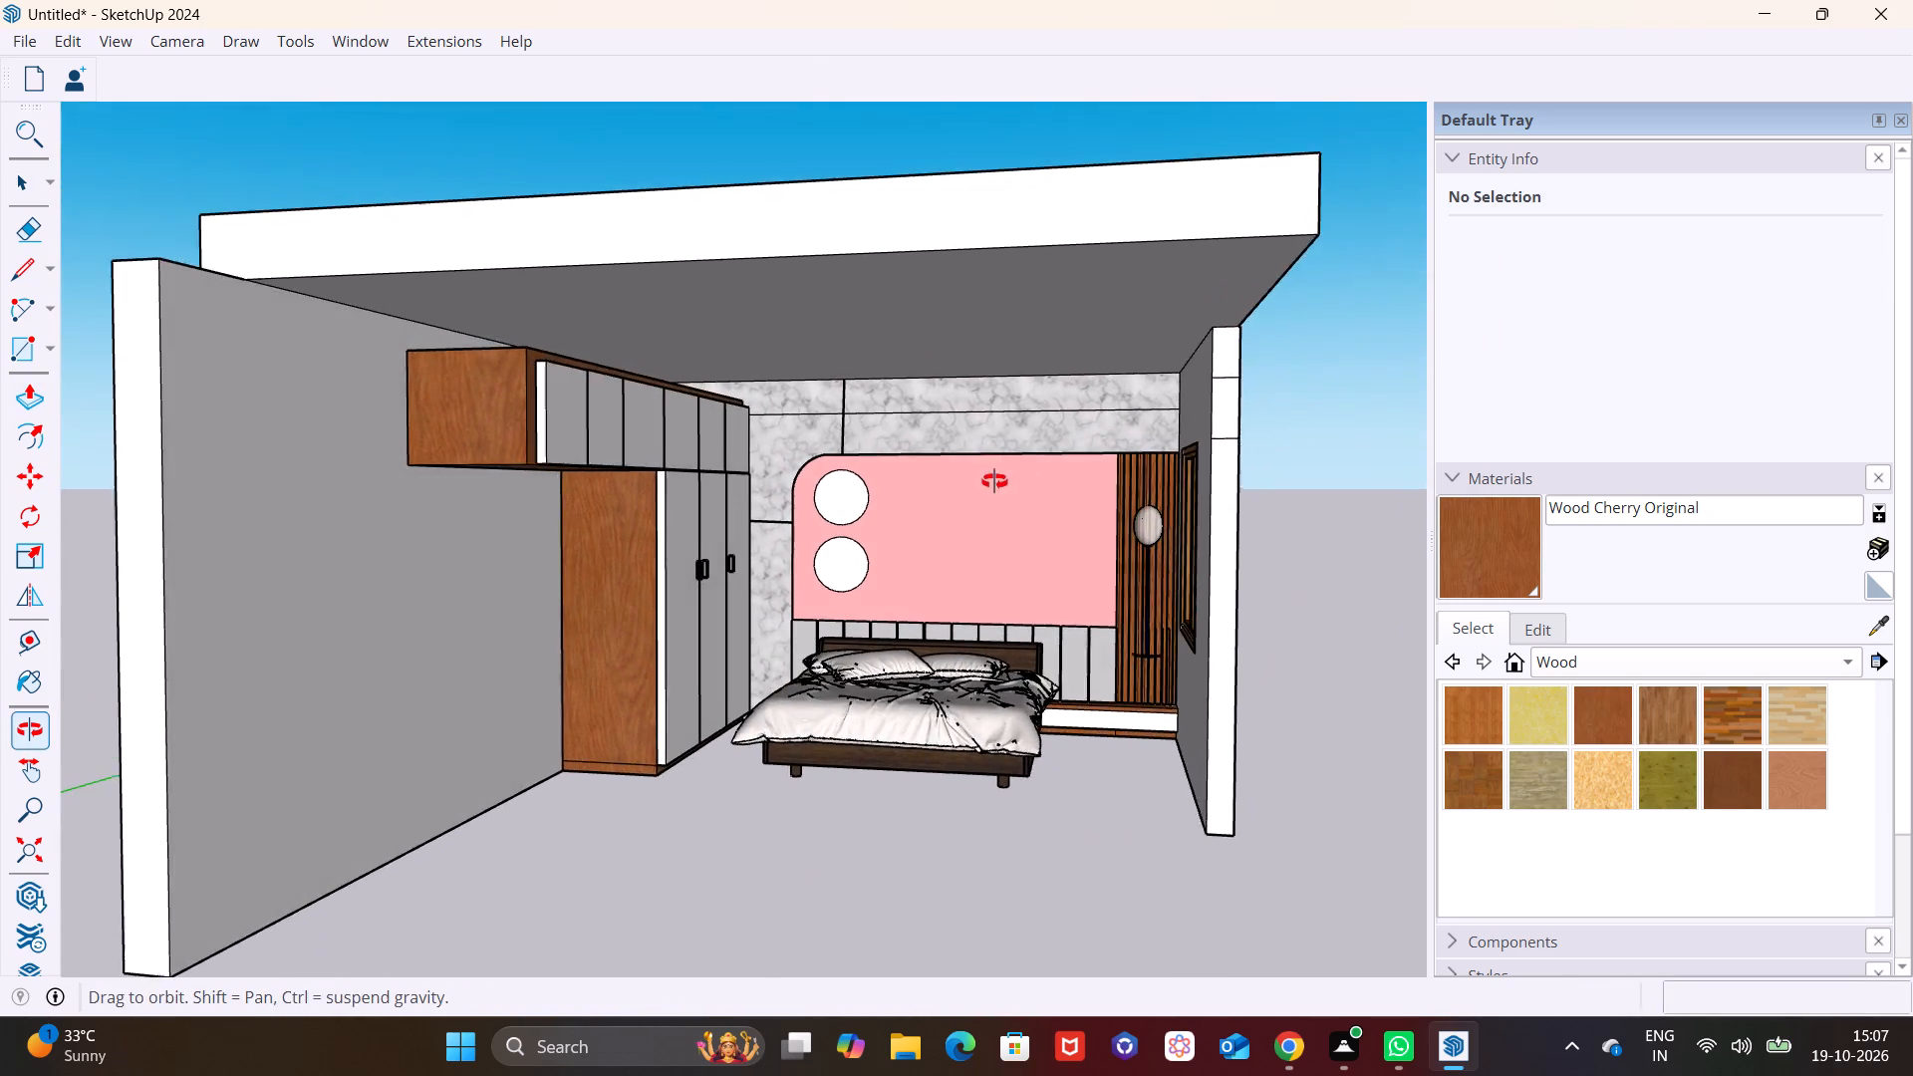
pyautogui.moveTo(994, 481); pyautogui.dragTo(987, 491, button='middle')
pyautogui.scroll(2, 918, 485)
pyautogui.moveTo(939, 491); pyautogui.dragTo(990, 493, button='middle')
pyautogui.keyDown('shift'); pyautogui.scroll(1, 968, 486); pyautogui.keyUp('shift')
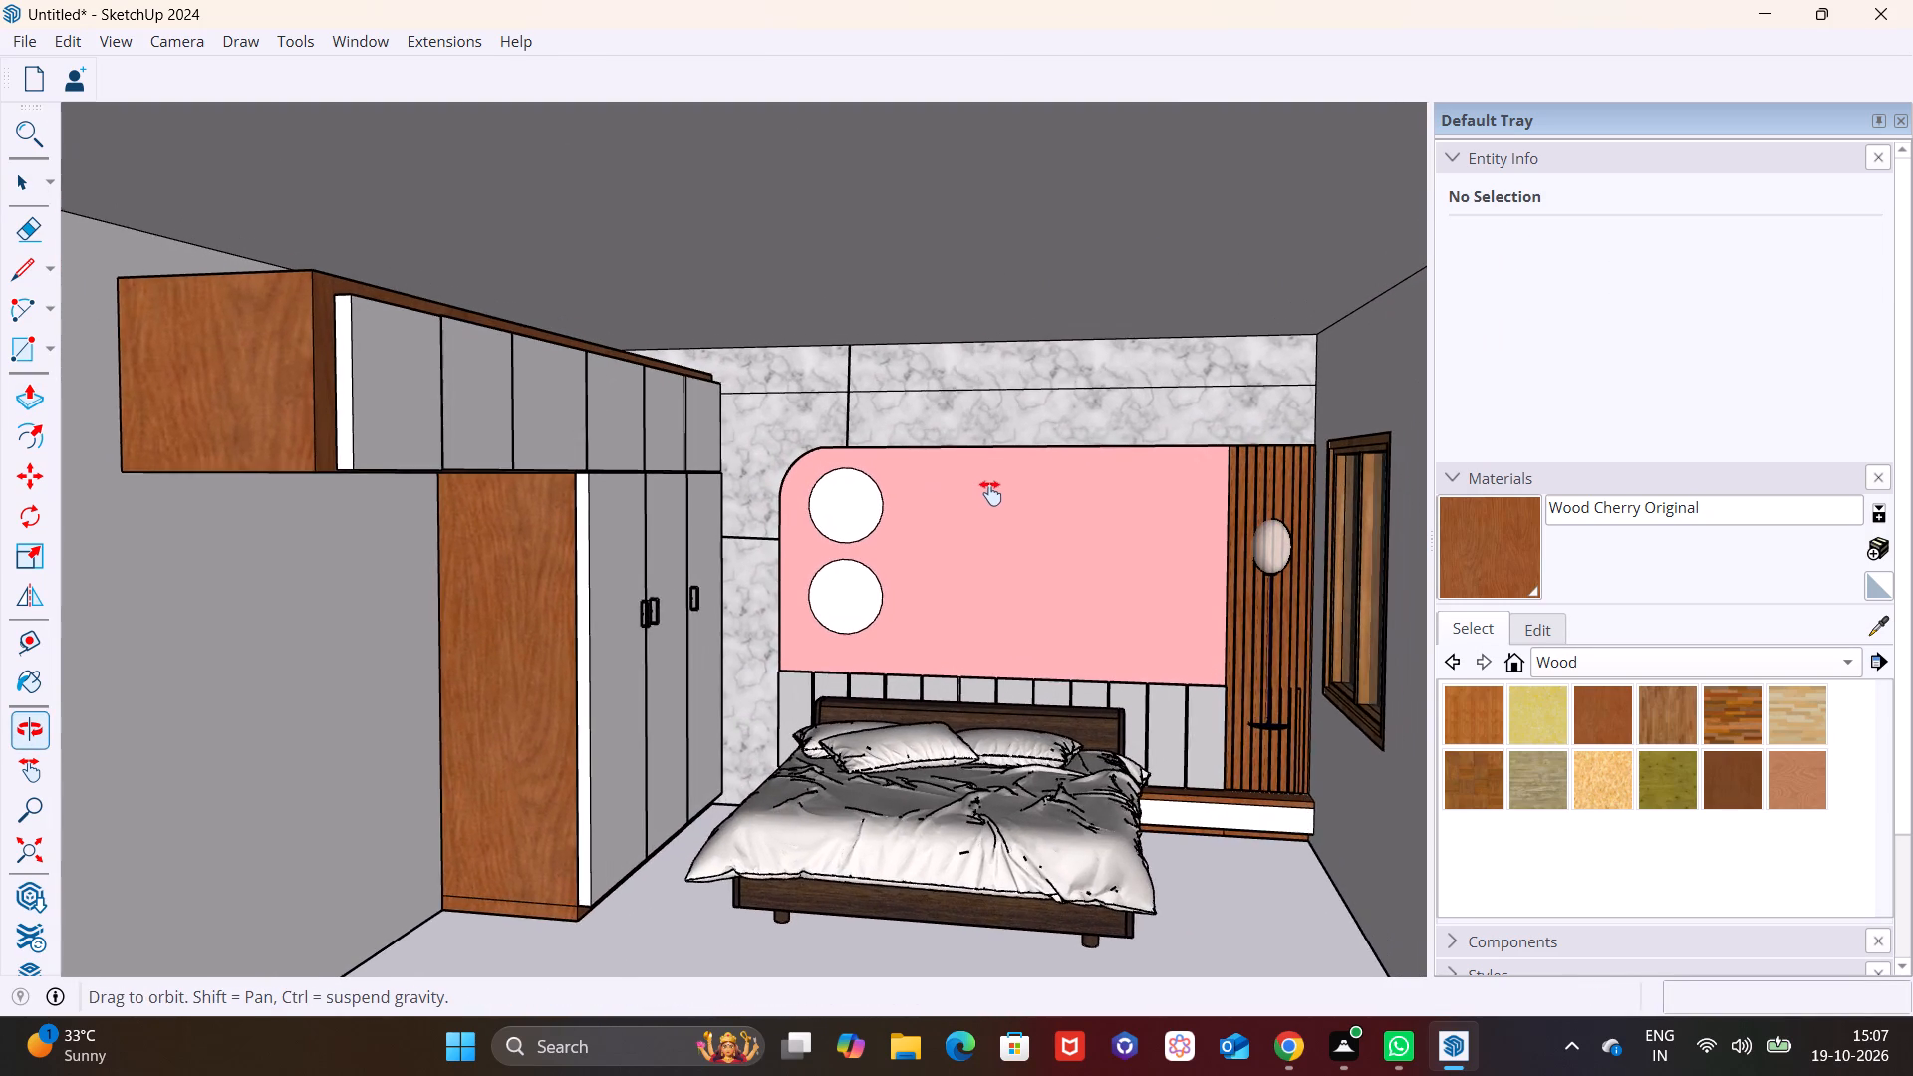
pyautogui.moveTo(990, 493); pyautogui.dragTo(928, 512, button='middle')
pyautogui.scroll(-1, 975, 522)
pyautogui.scroll(1, 975, 522)
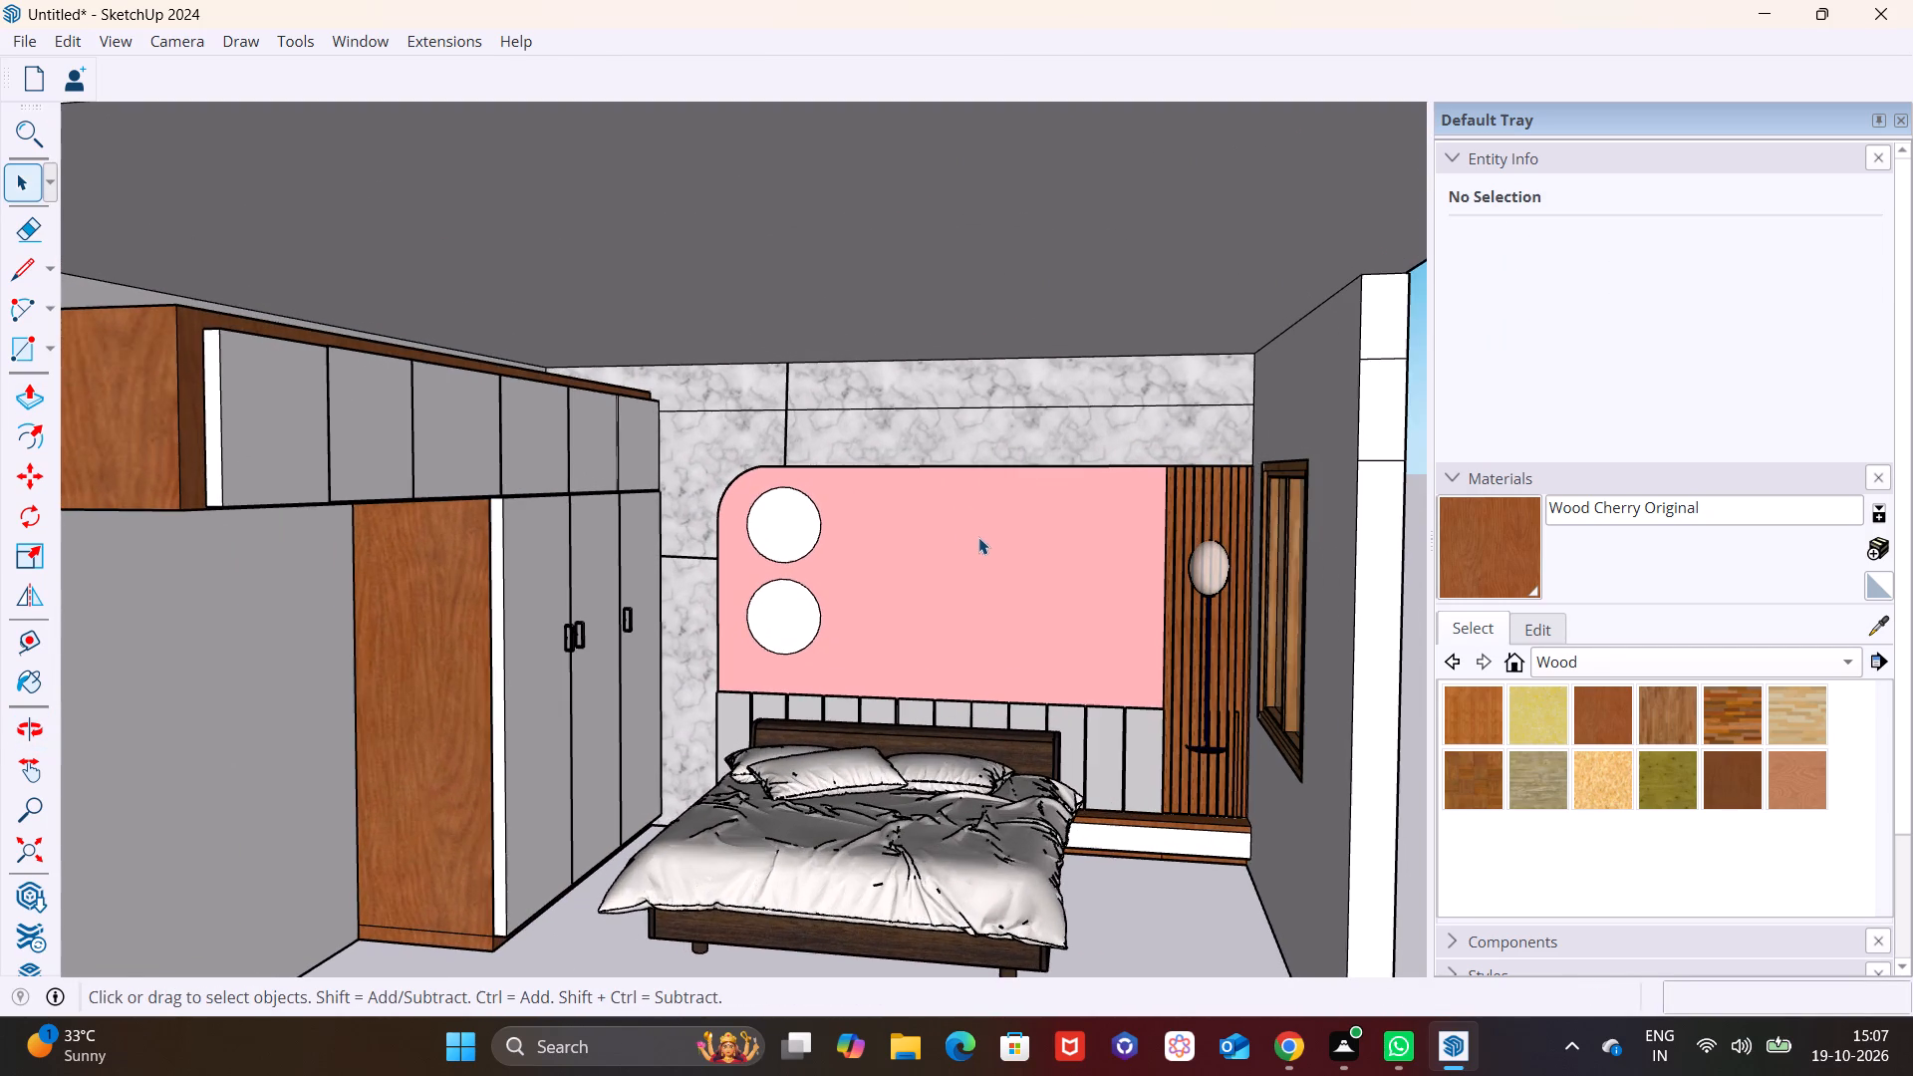
pyautogui.moveTo(978, 537); pyautogui.dragTo(1042, 557, button='middle')
pyautogui.keyDown('shift'); pyautogui.moveTo(1029, 536); pyautogui.dragTo(992, 516, button='middle'); pyautogui.keyUp('shift')
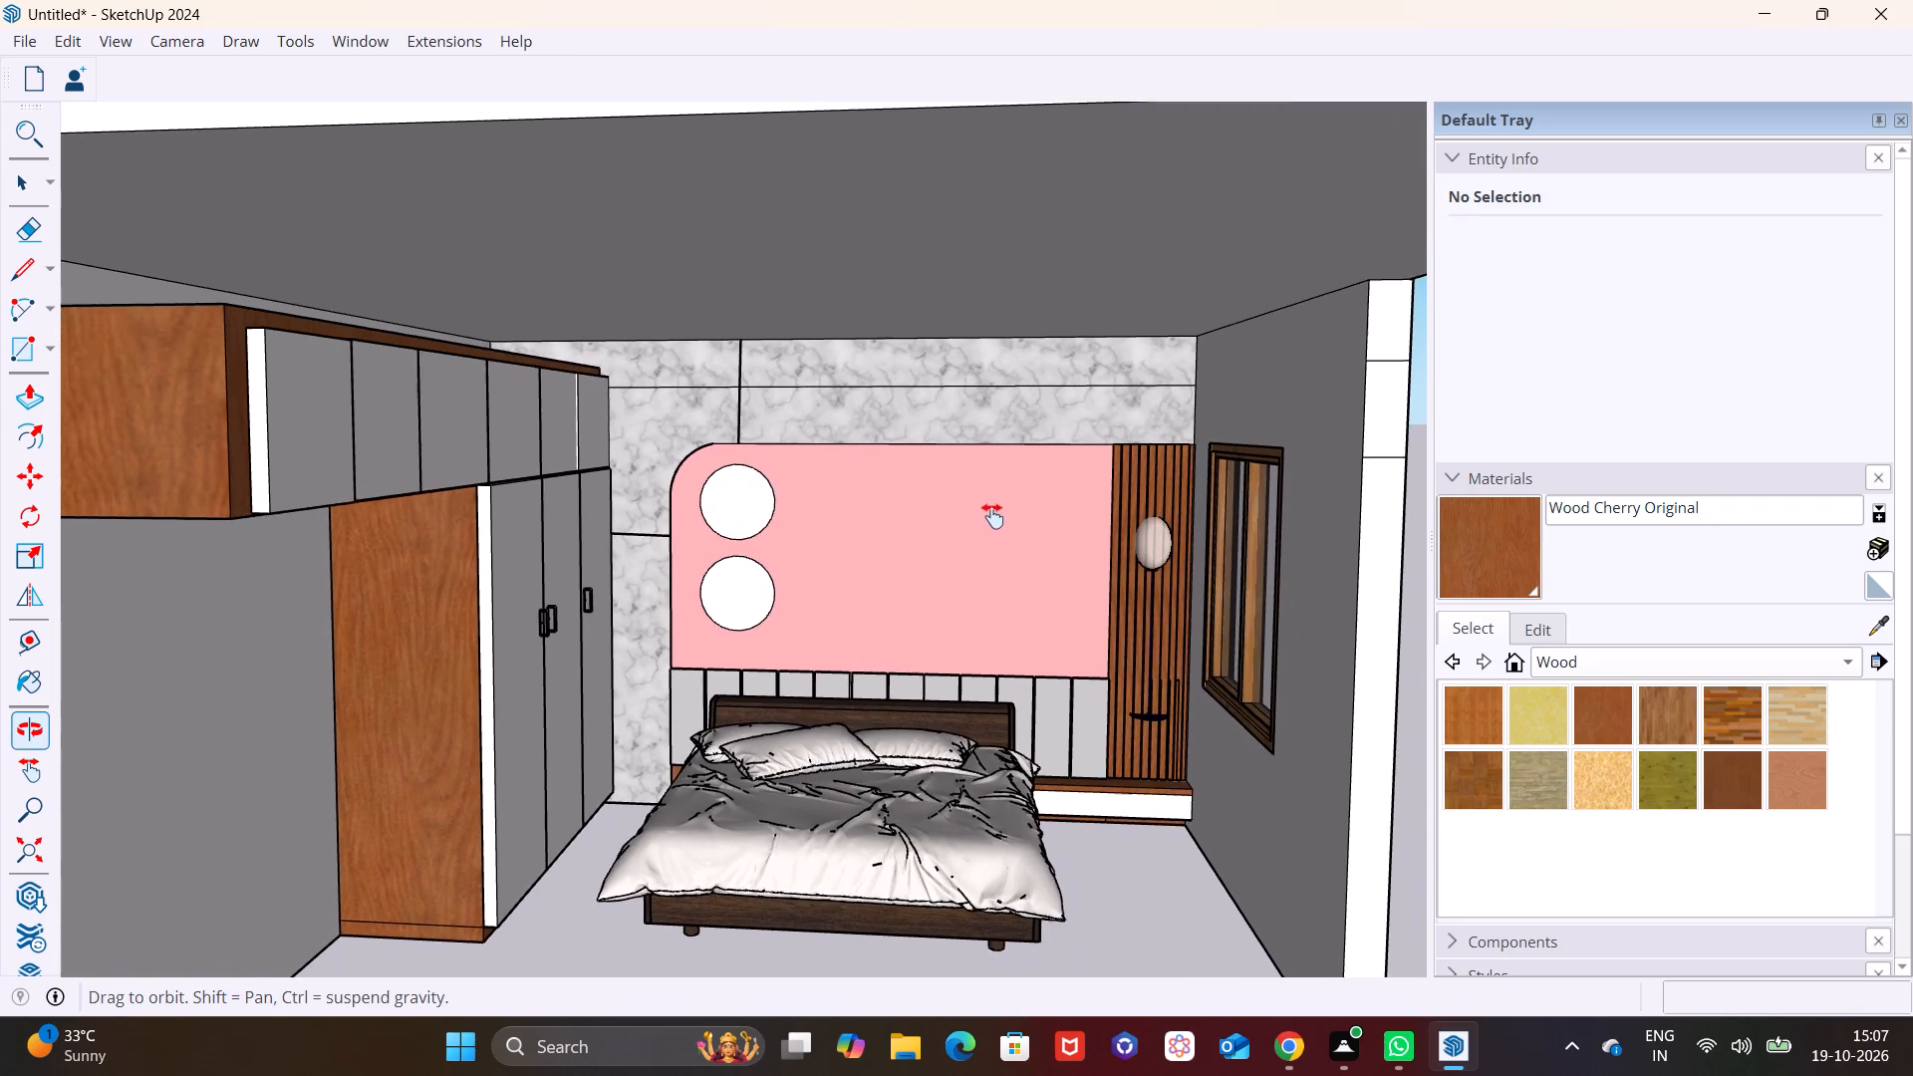
pyautogui.keyDown('shift'); pyautogui.moveTo(992, 516); pyautogui.dragTo(989, 503, button='middle'); pyautogui.keyUp('shift')
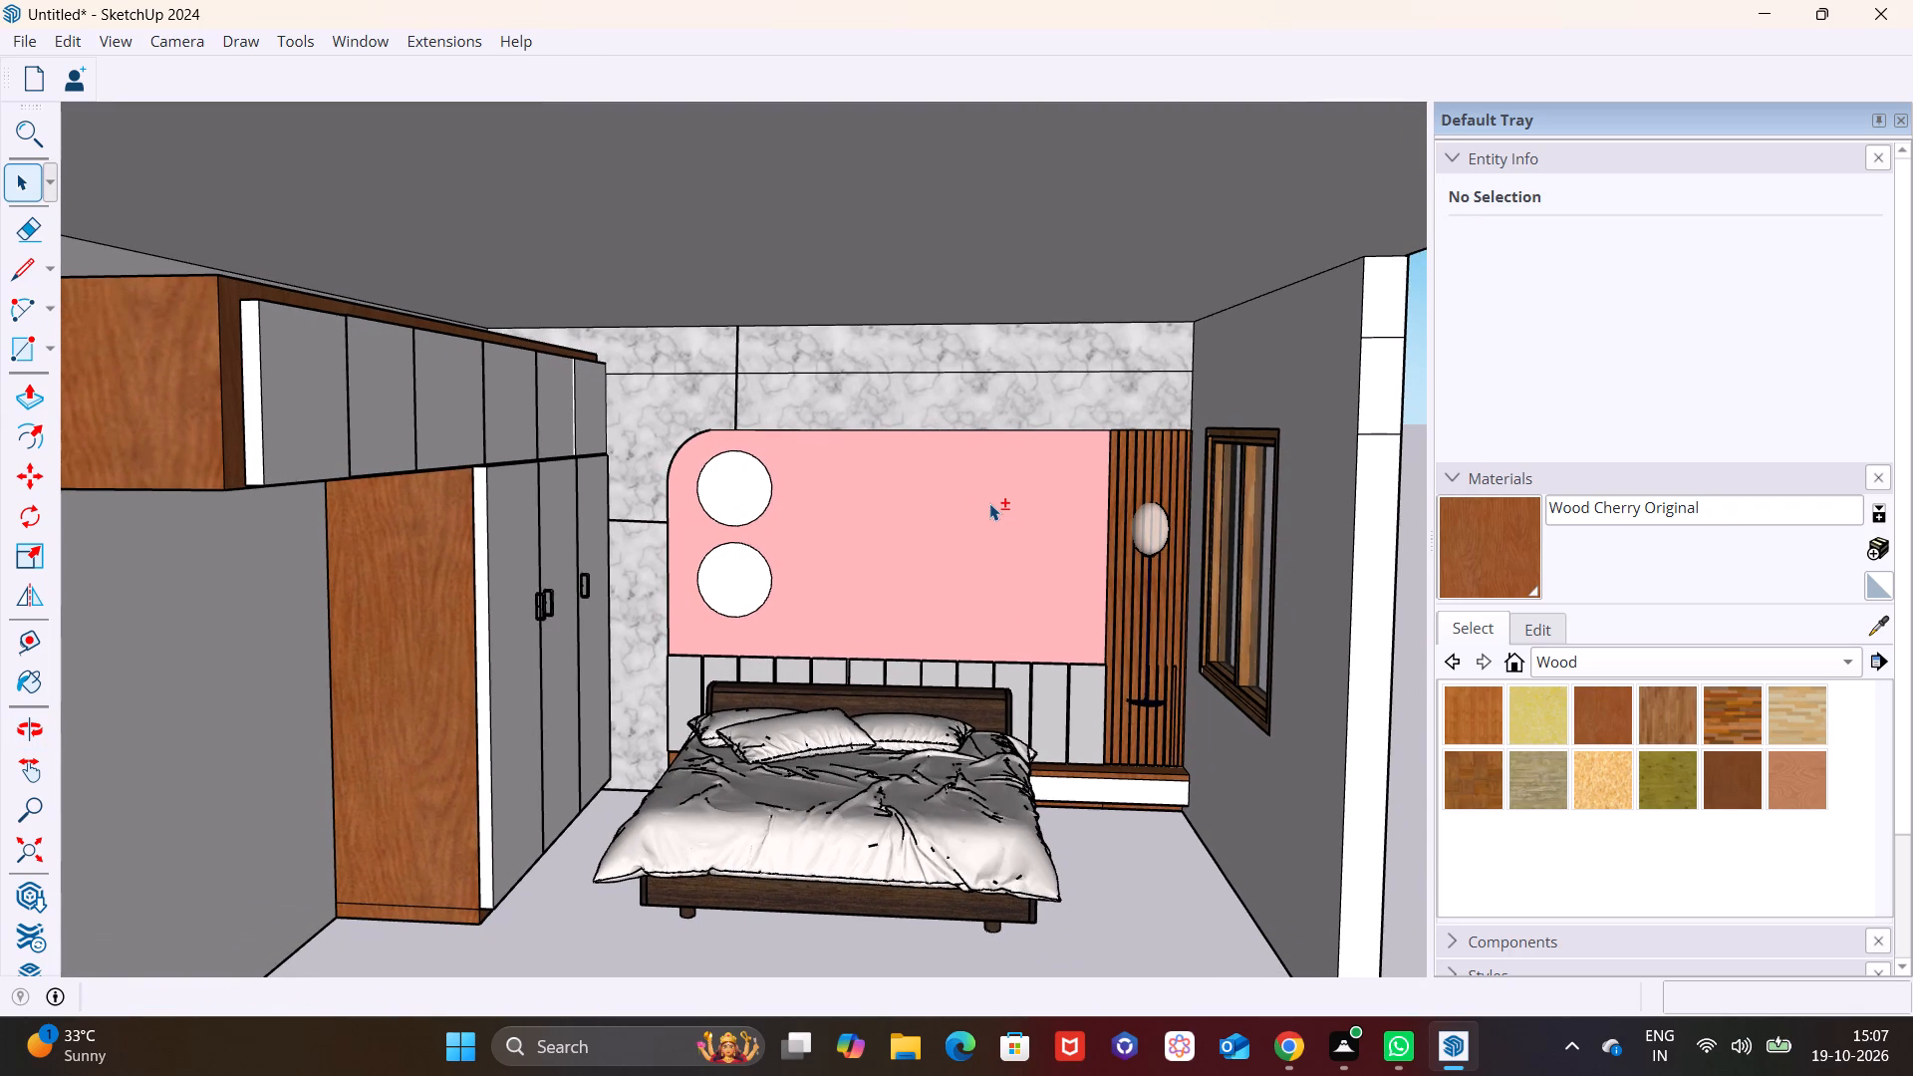
pyautogui.scroll(-2, 994, 498)
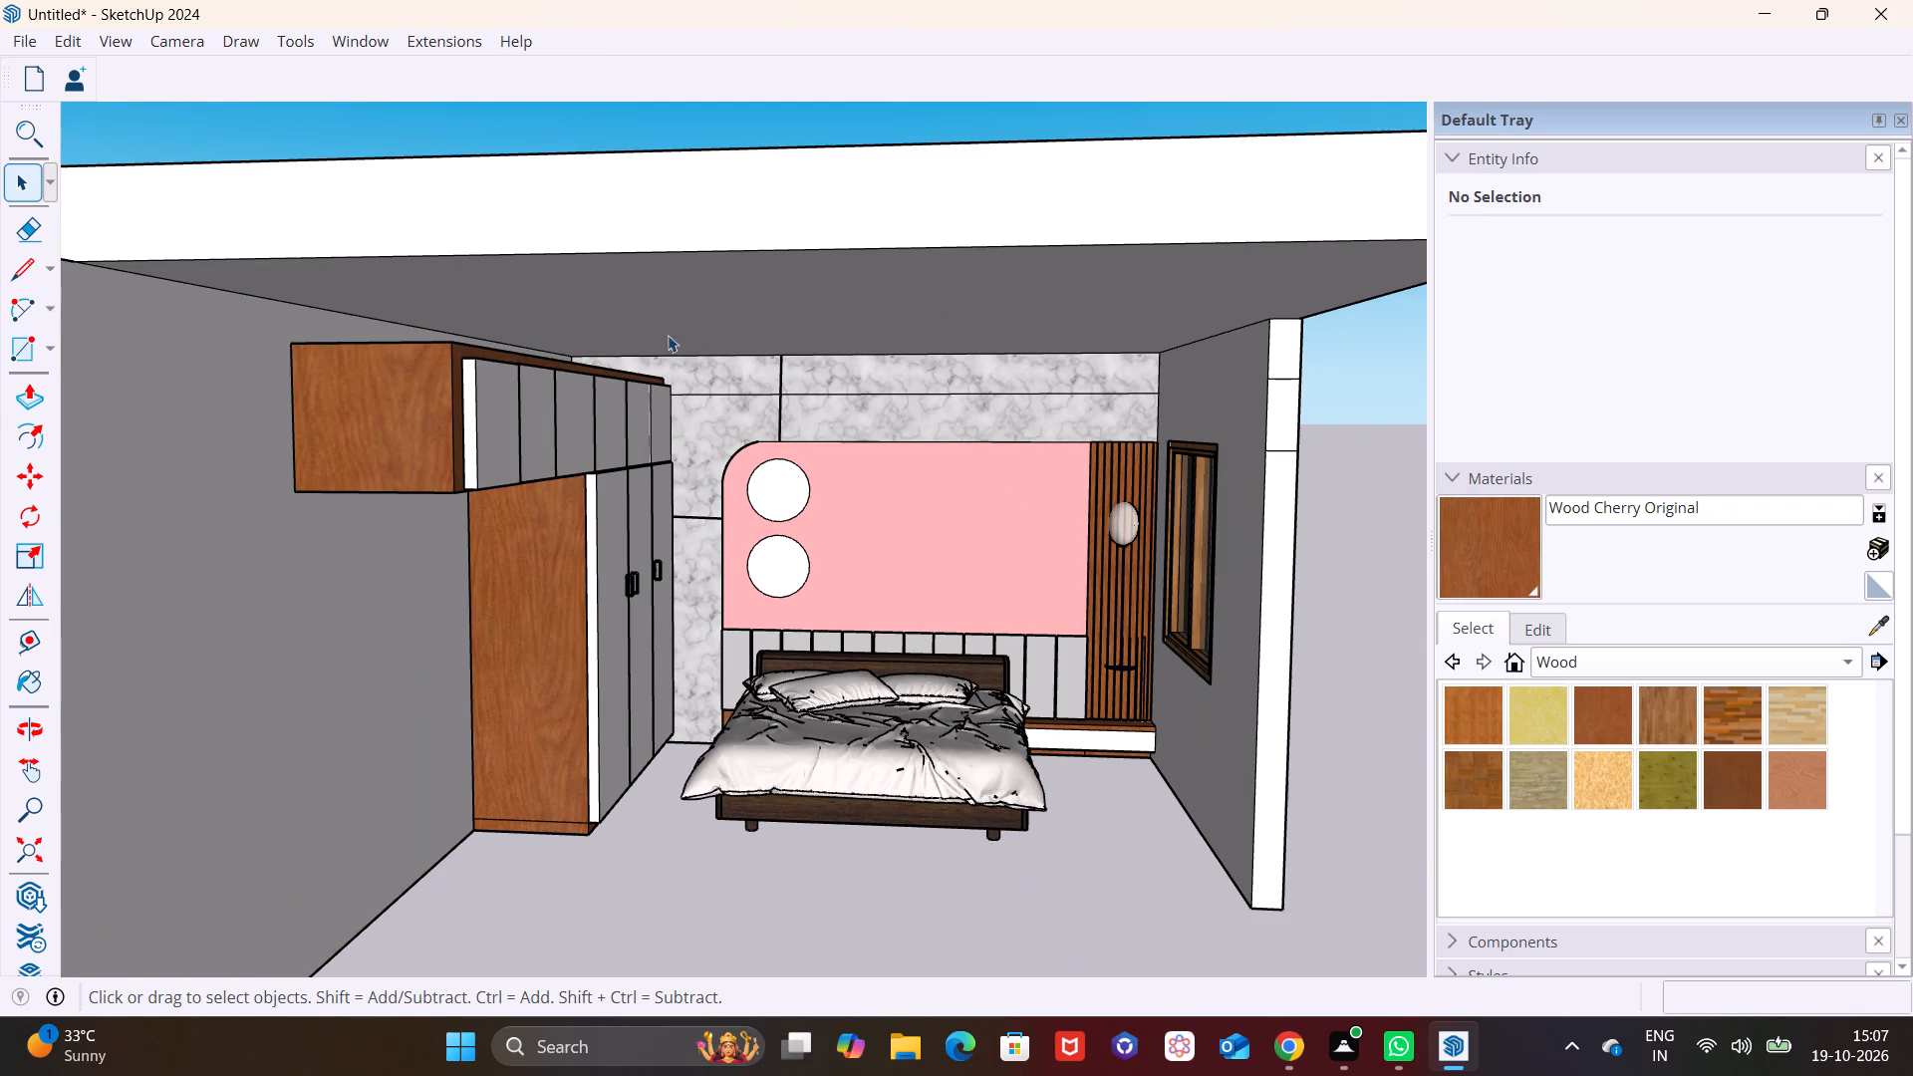
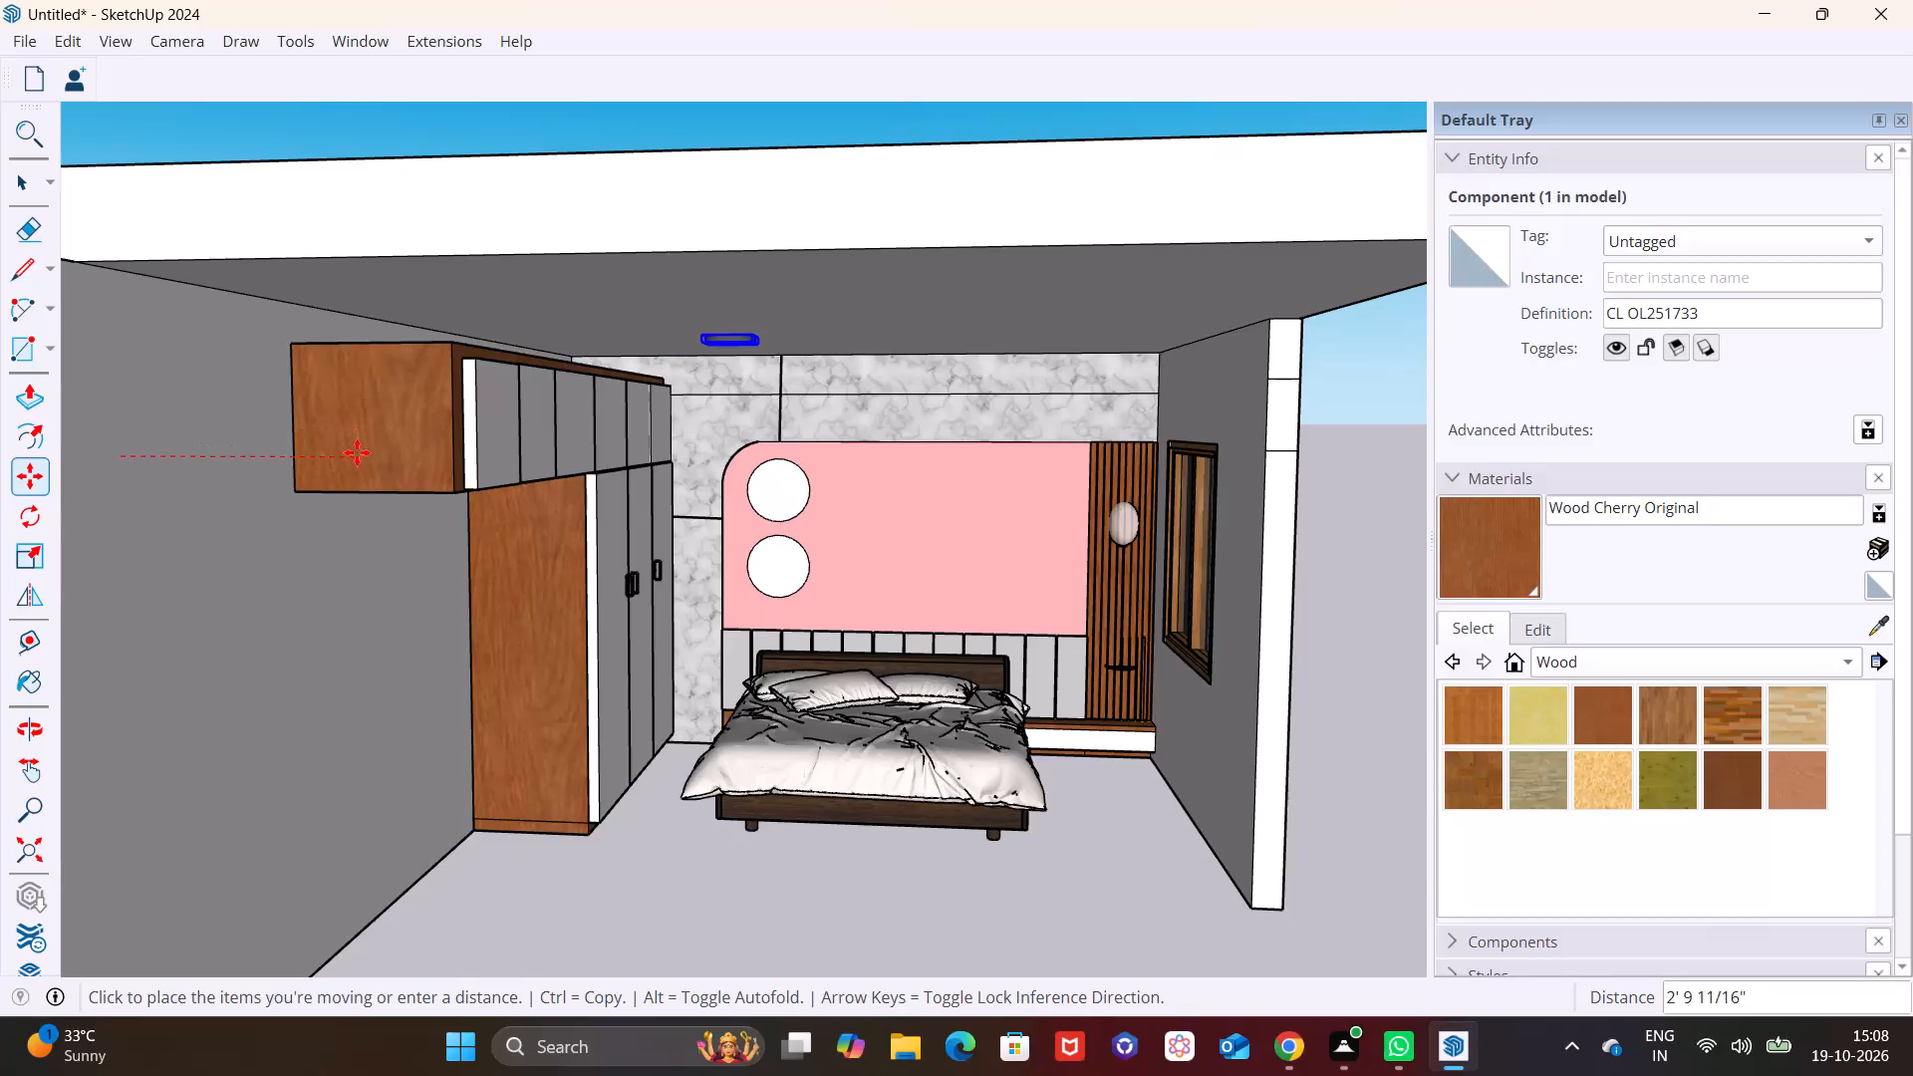
# Place the round ceiling light 2' 9" farther from the wardrobe-side wall, parallel to the bed wall.
pyautogui.click(353, 449)
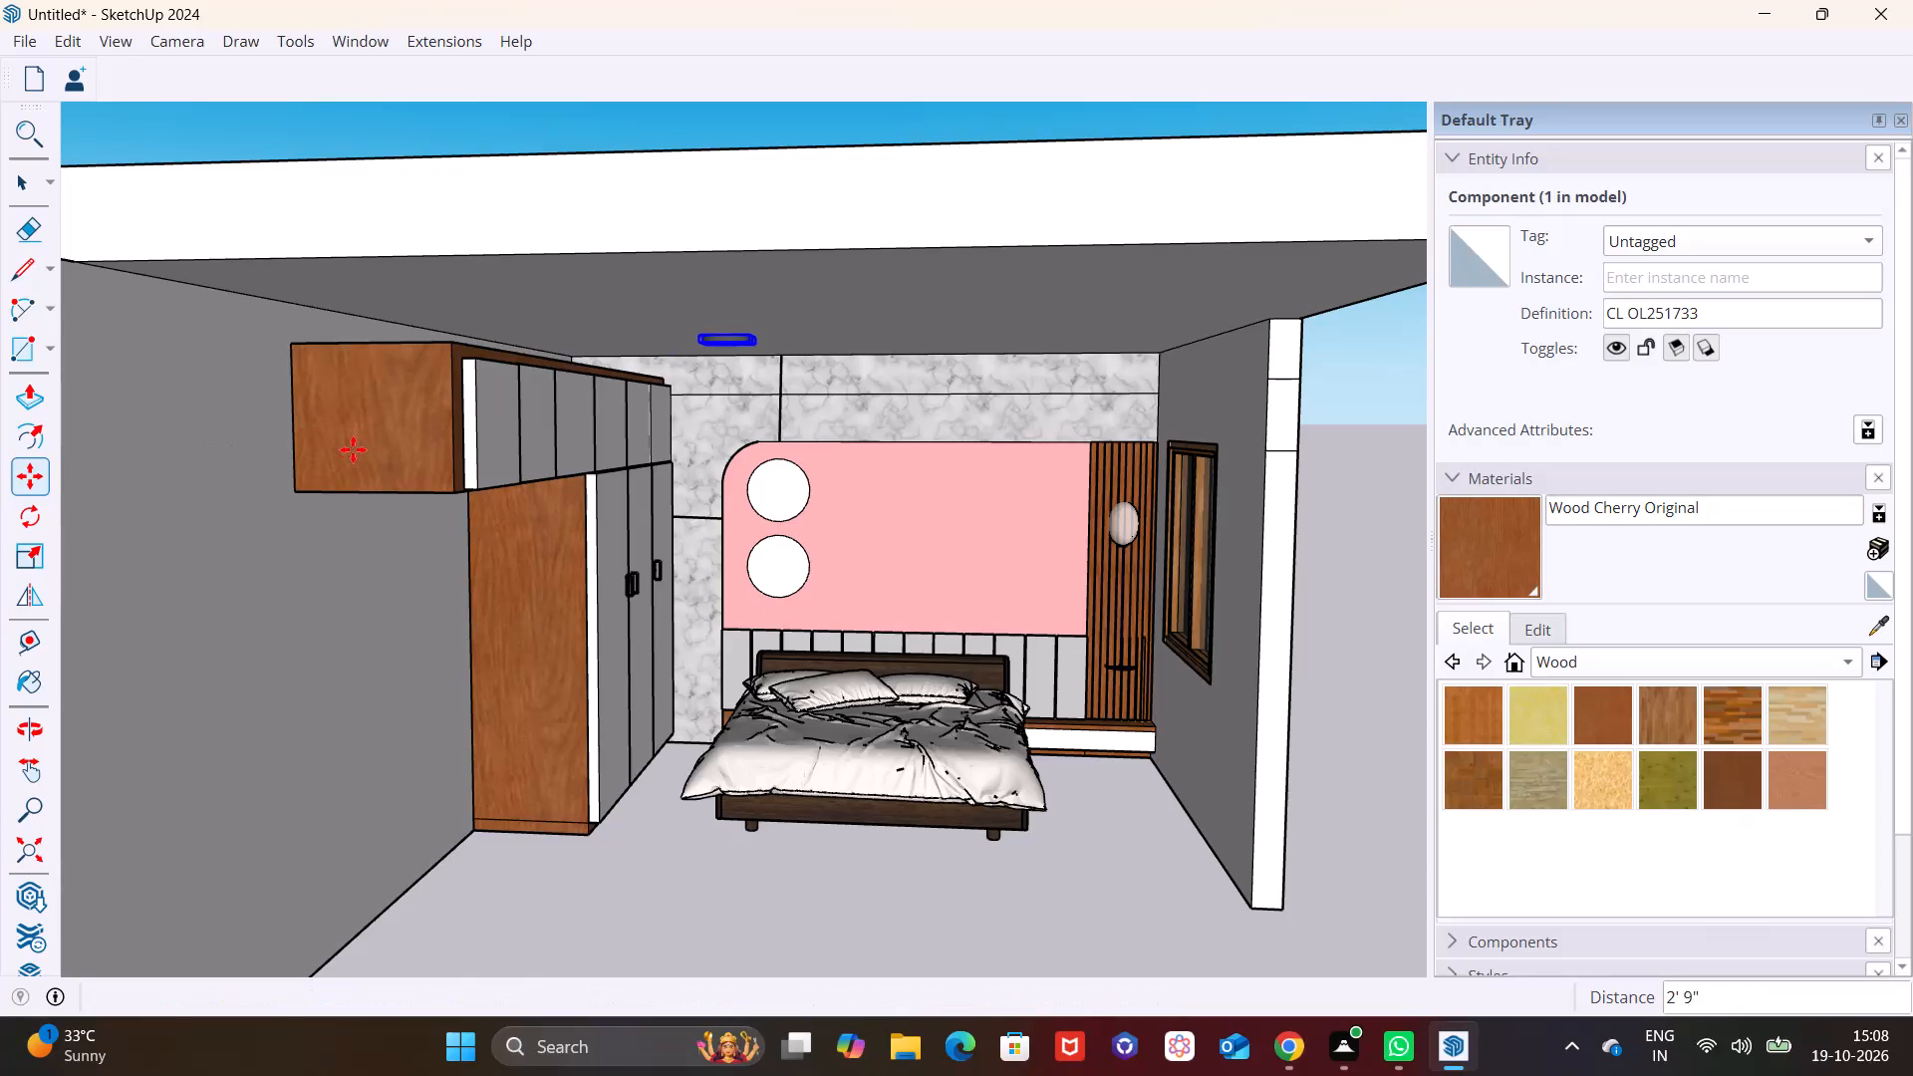
pyautogui.press('space')
pyautogui.click(264, 570)
# Move the round ceiling light vertically down by about 2' 8 3/8".
pyautogui.scroll(3, 611, 401)
pyautogui.moveTo(613, 409); pyautogui.dragTo(661, 371, button='middle')
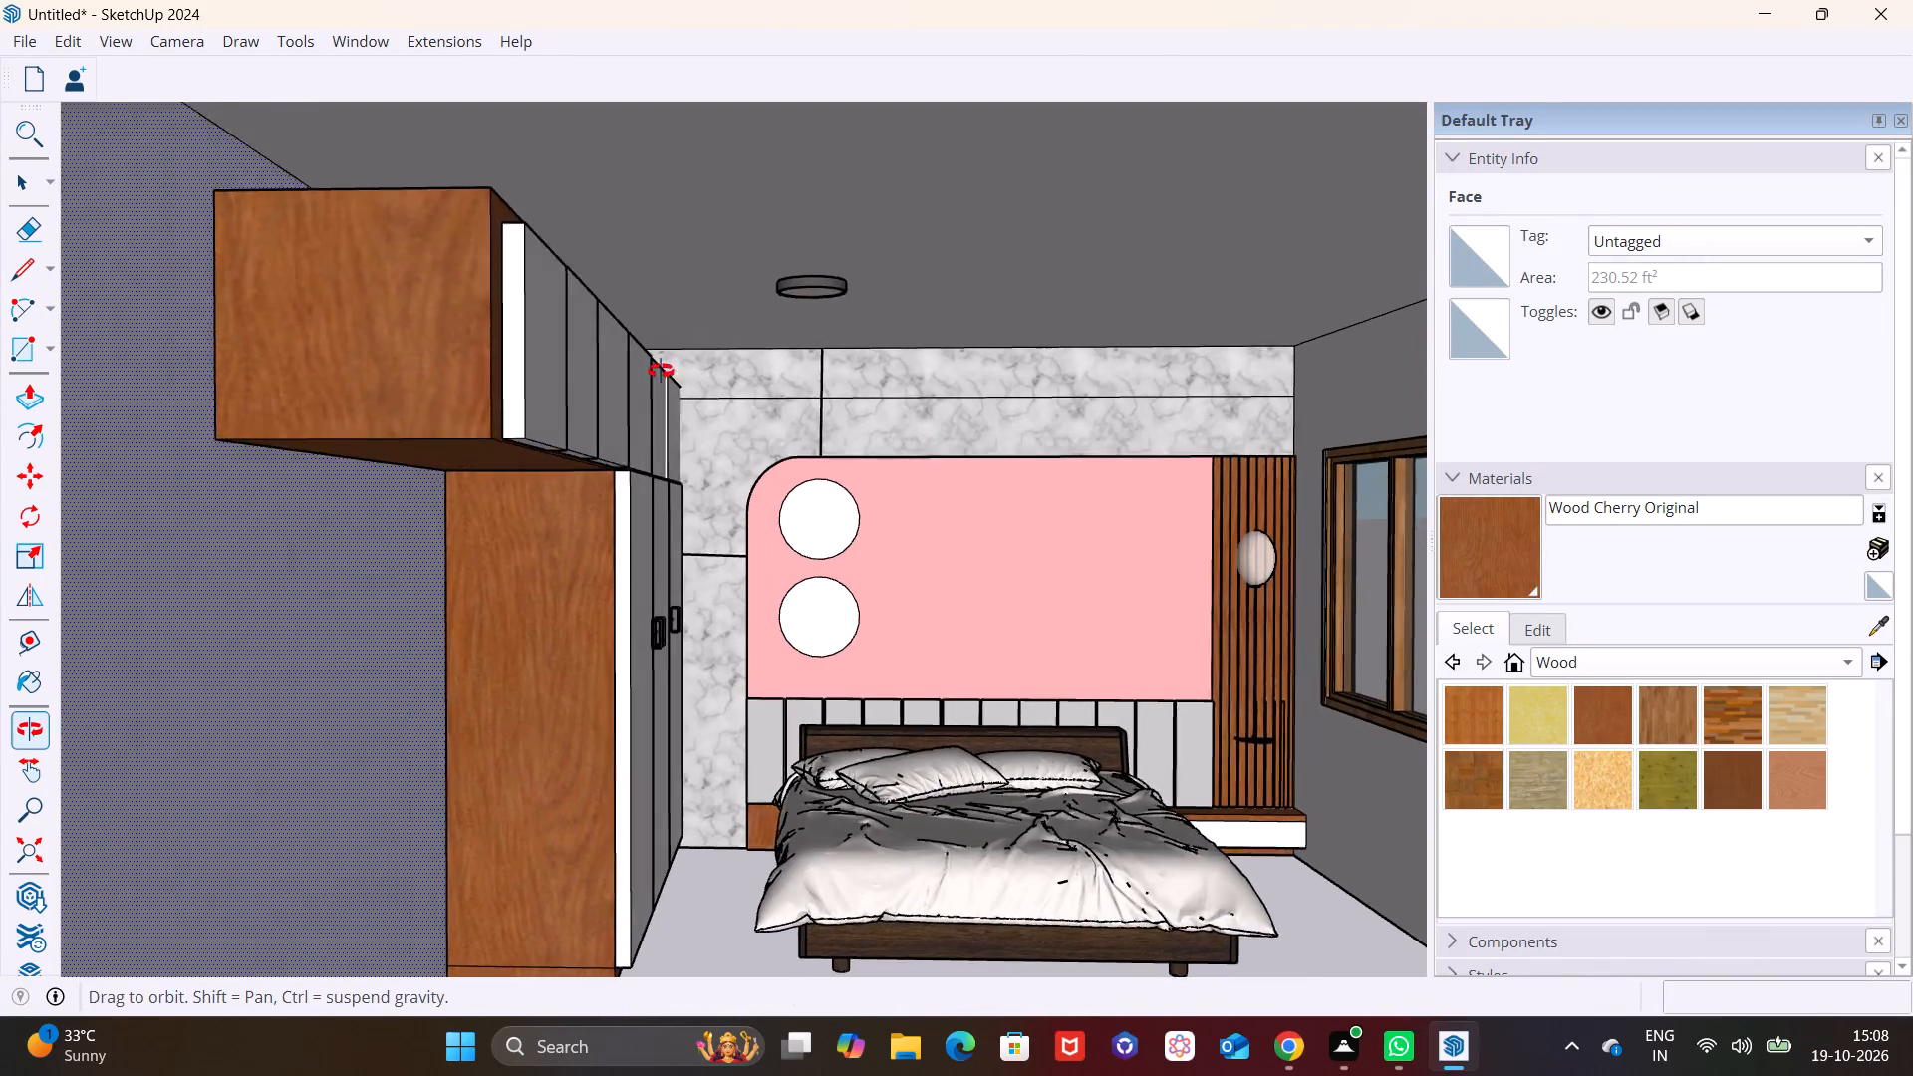
pyautogui.moveTo(661, 371); pyautogui.dragTo(676, 366, button='middle')
pyautogui.scroll(-5, 821, 389)
pyautogui.keyDown('shift'); pyautogui.moveTo(838, 428); pyautogui.dragTo(693, 597, button='middle'); pyautogui.keyUp('shift')
pyautogui.keyDown('shift'); pyautogui.scroll(-1, 693, 598); pyautogui.keyUp('shift')
pyautogui.moveTo(693, 502); pyautogui.dragTo(701, 358, button='middle')
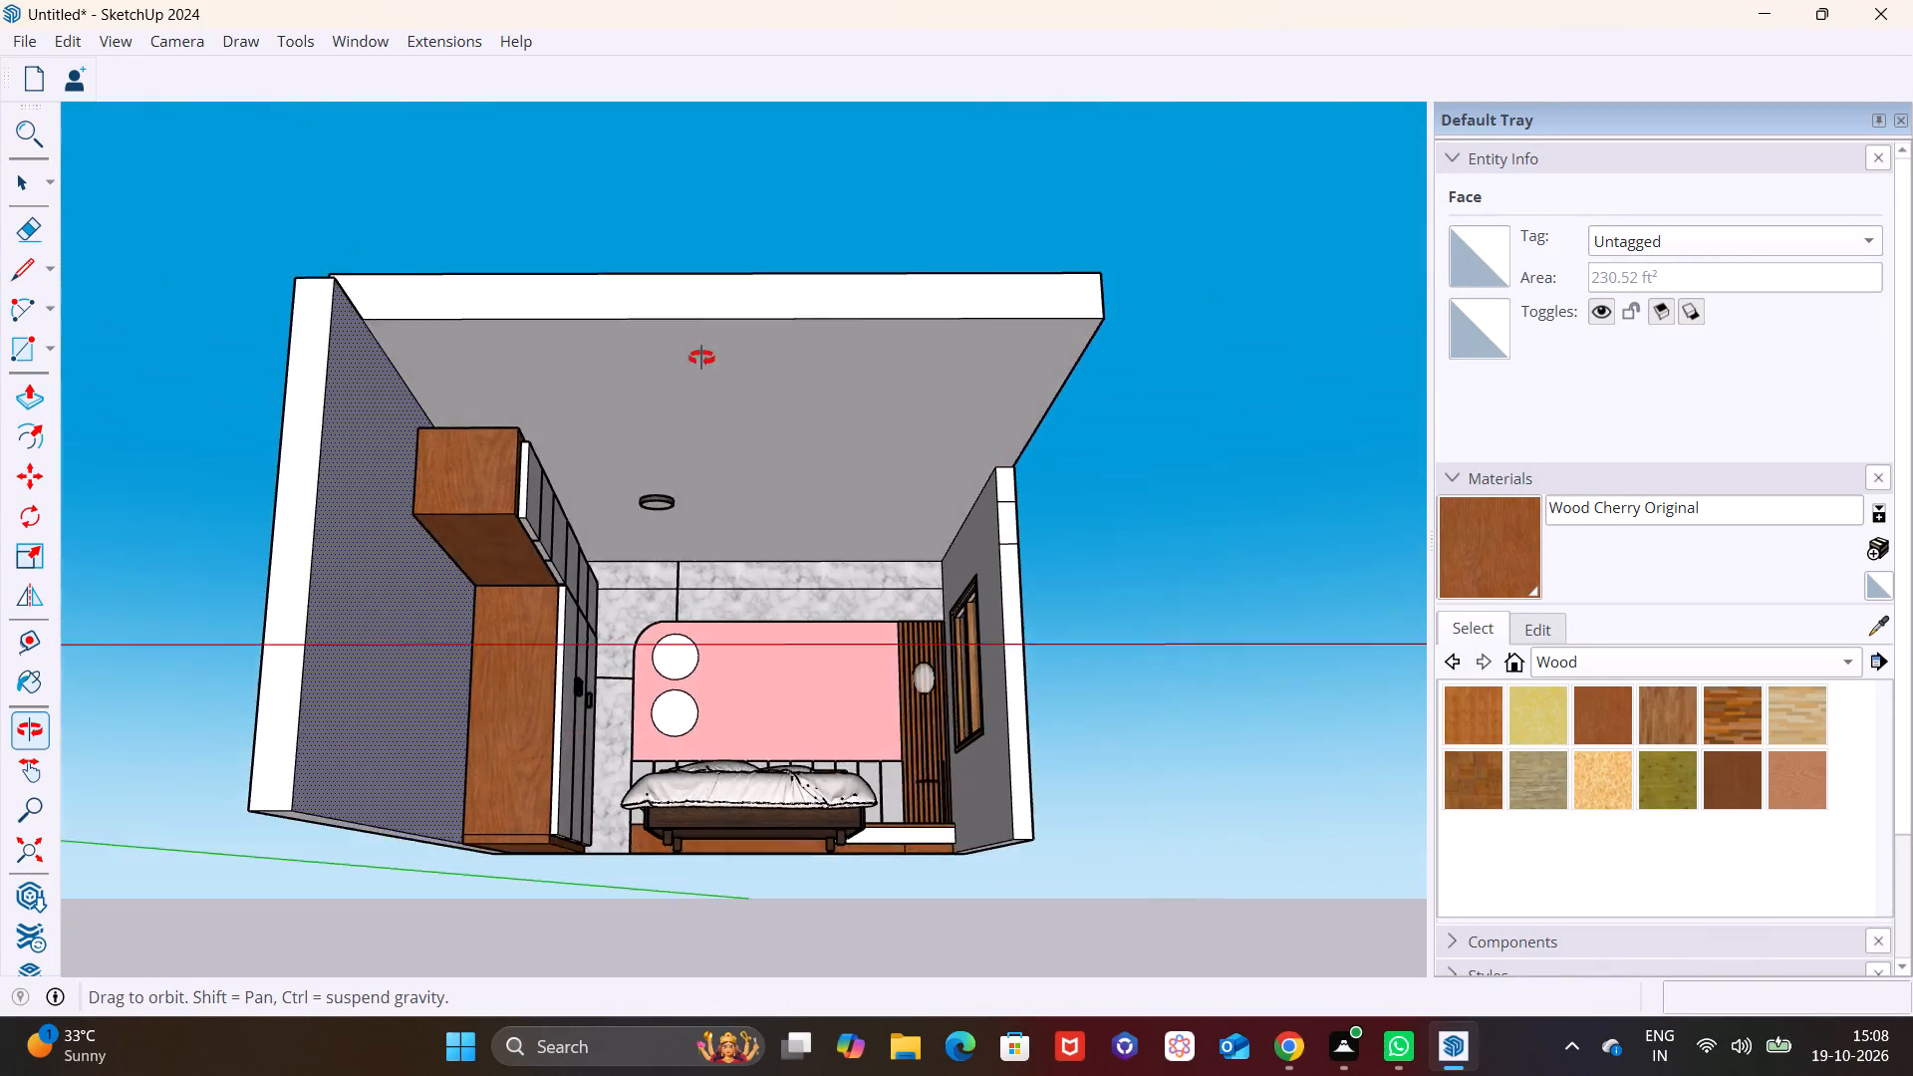
pyautogui.moveTo(701, 358); pyautogui.dragTo(714, 346, button='middle')
pyautogui.scroll(5, 686, 500)
pyautogui.keyDown('shift'); pyautogui.moveTo(687, 523); pyautogui.dragTo(670, 654, button='middle'); pyautogui.keyUp('shift')
pyautogui.moveTo(661, 577); pyautogui.dragTo(660, 413, button='middle')
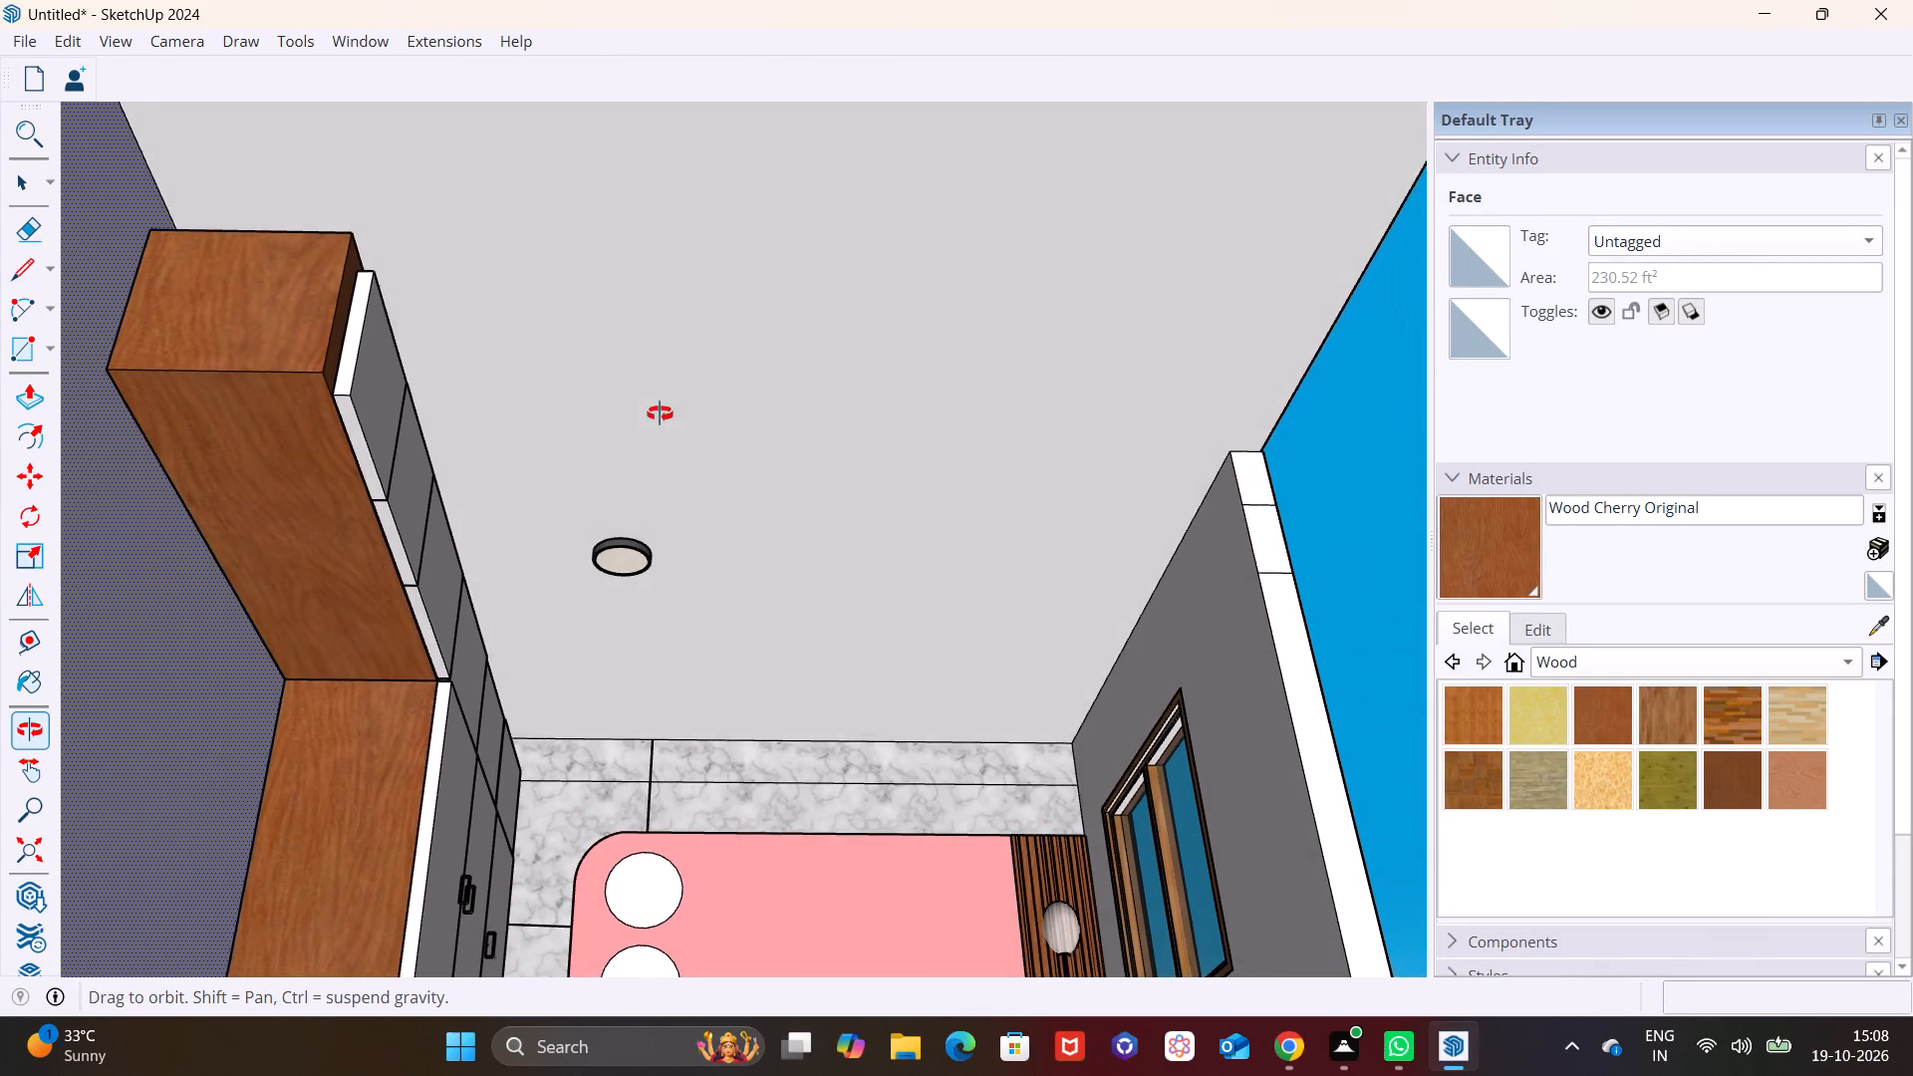
pyautogui.moveTo(660, 413); pyautogui.dragTo(660, 397, button='middle')
pyautogui.click(620, 543)
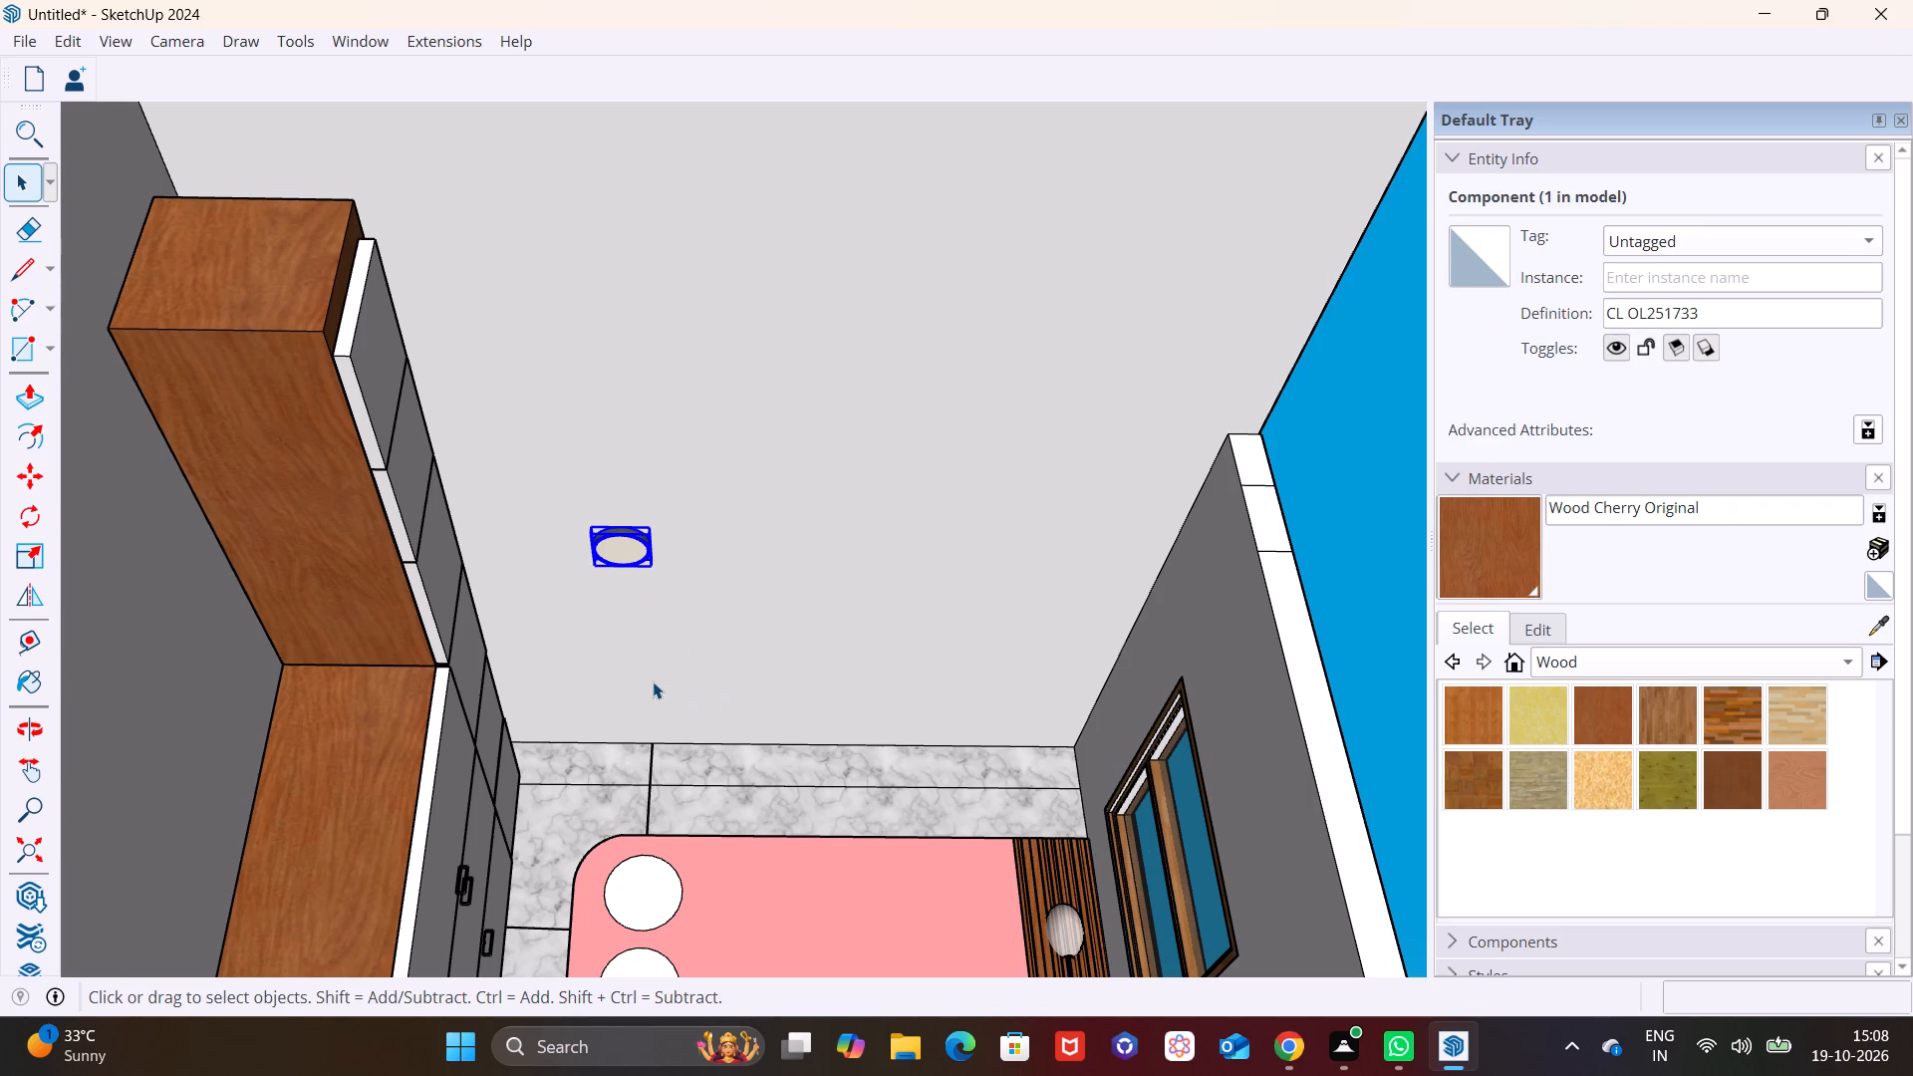
pyautogui.press('m')
pyautogui.click(652, 563)
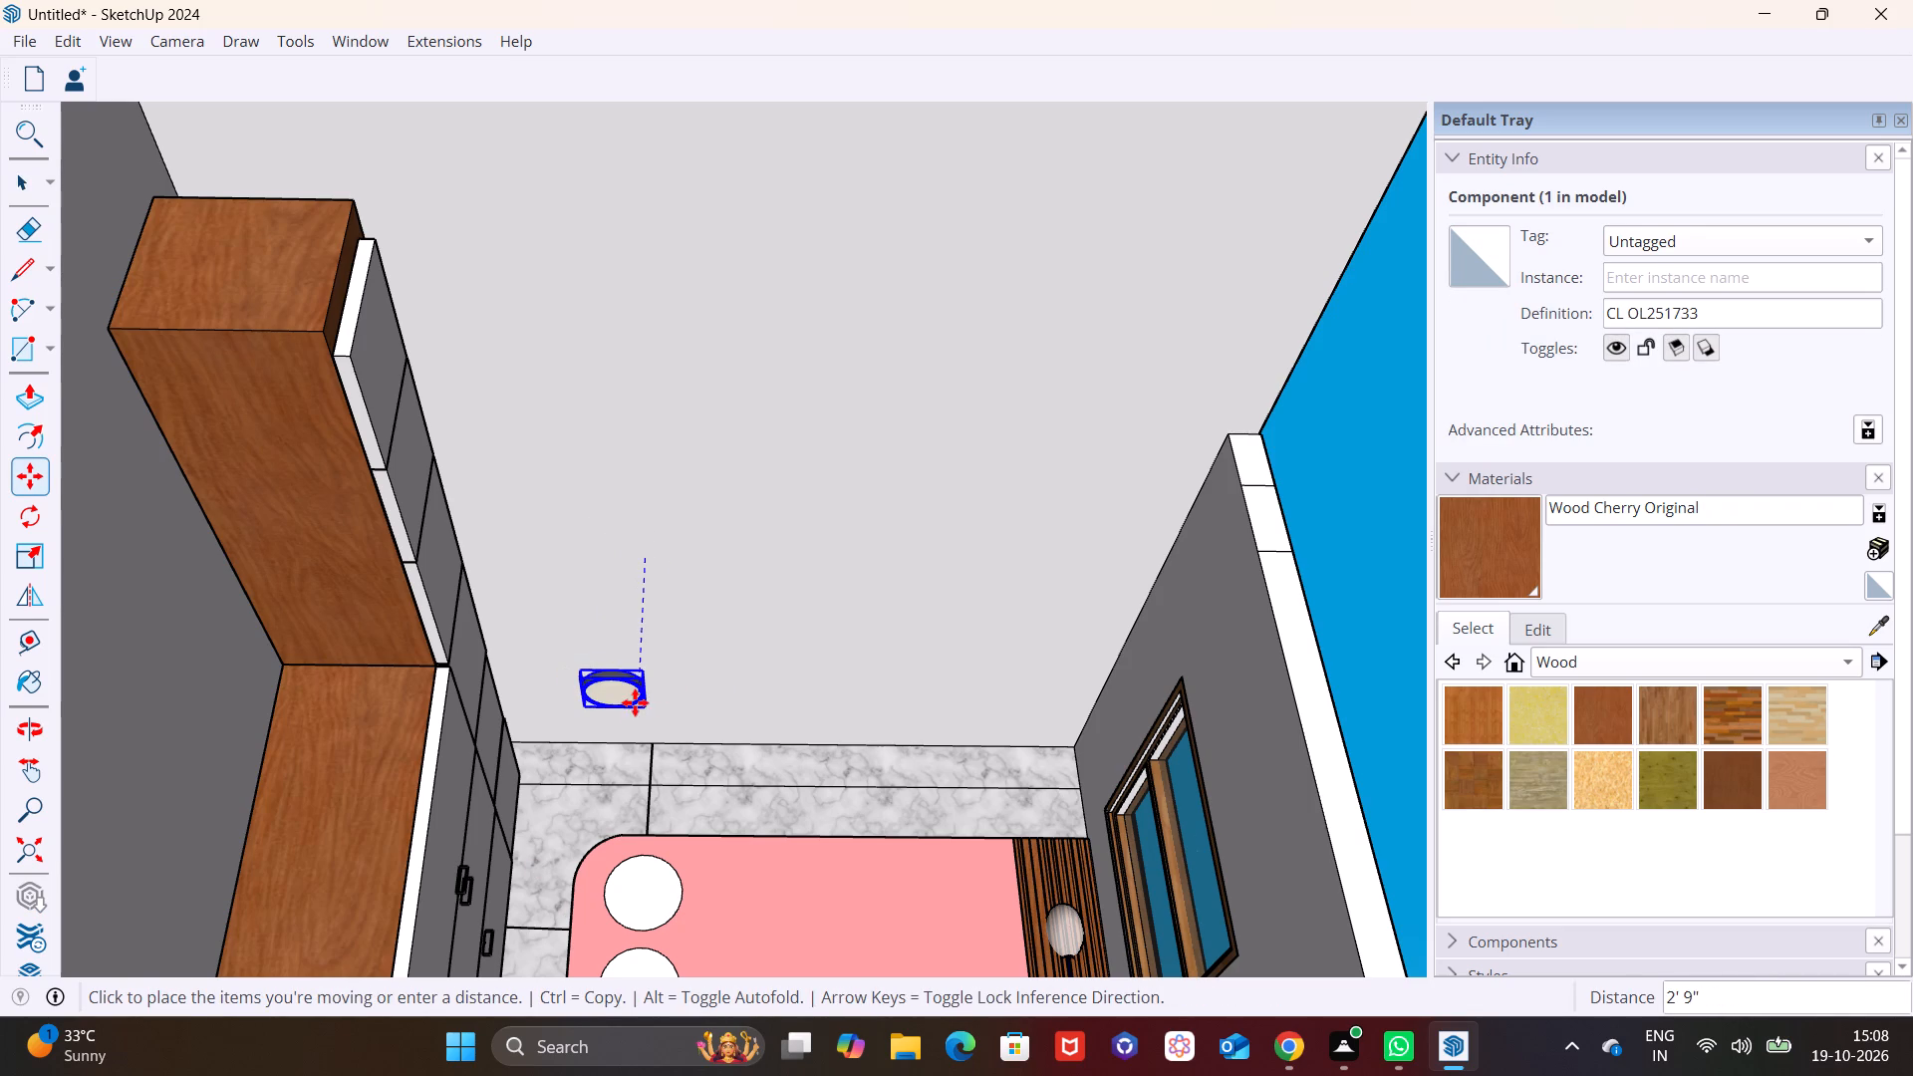
pyautogui.click(626, 697)
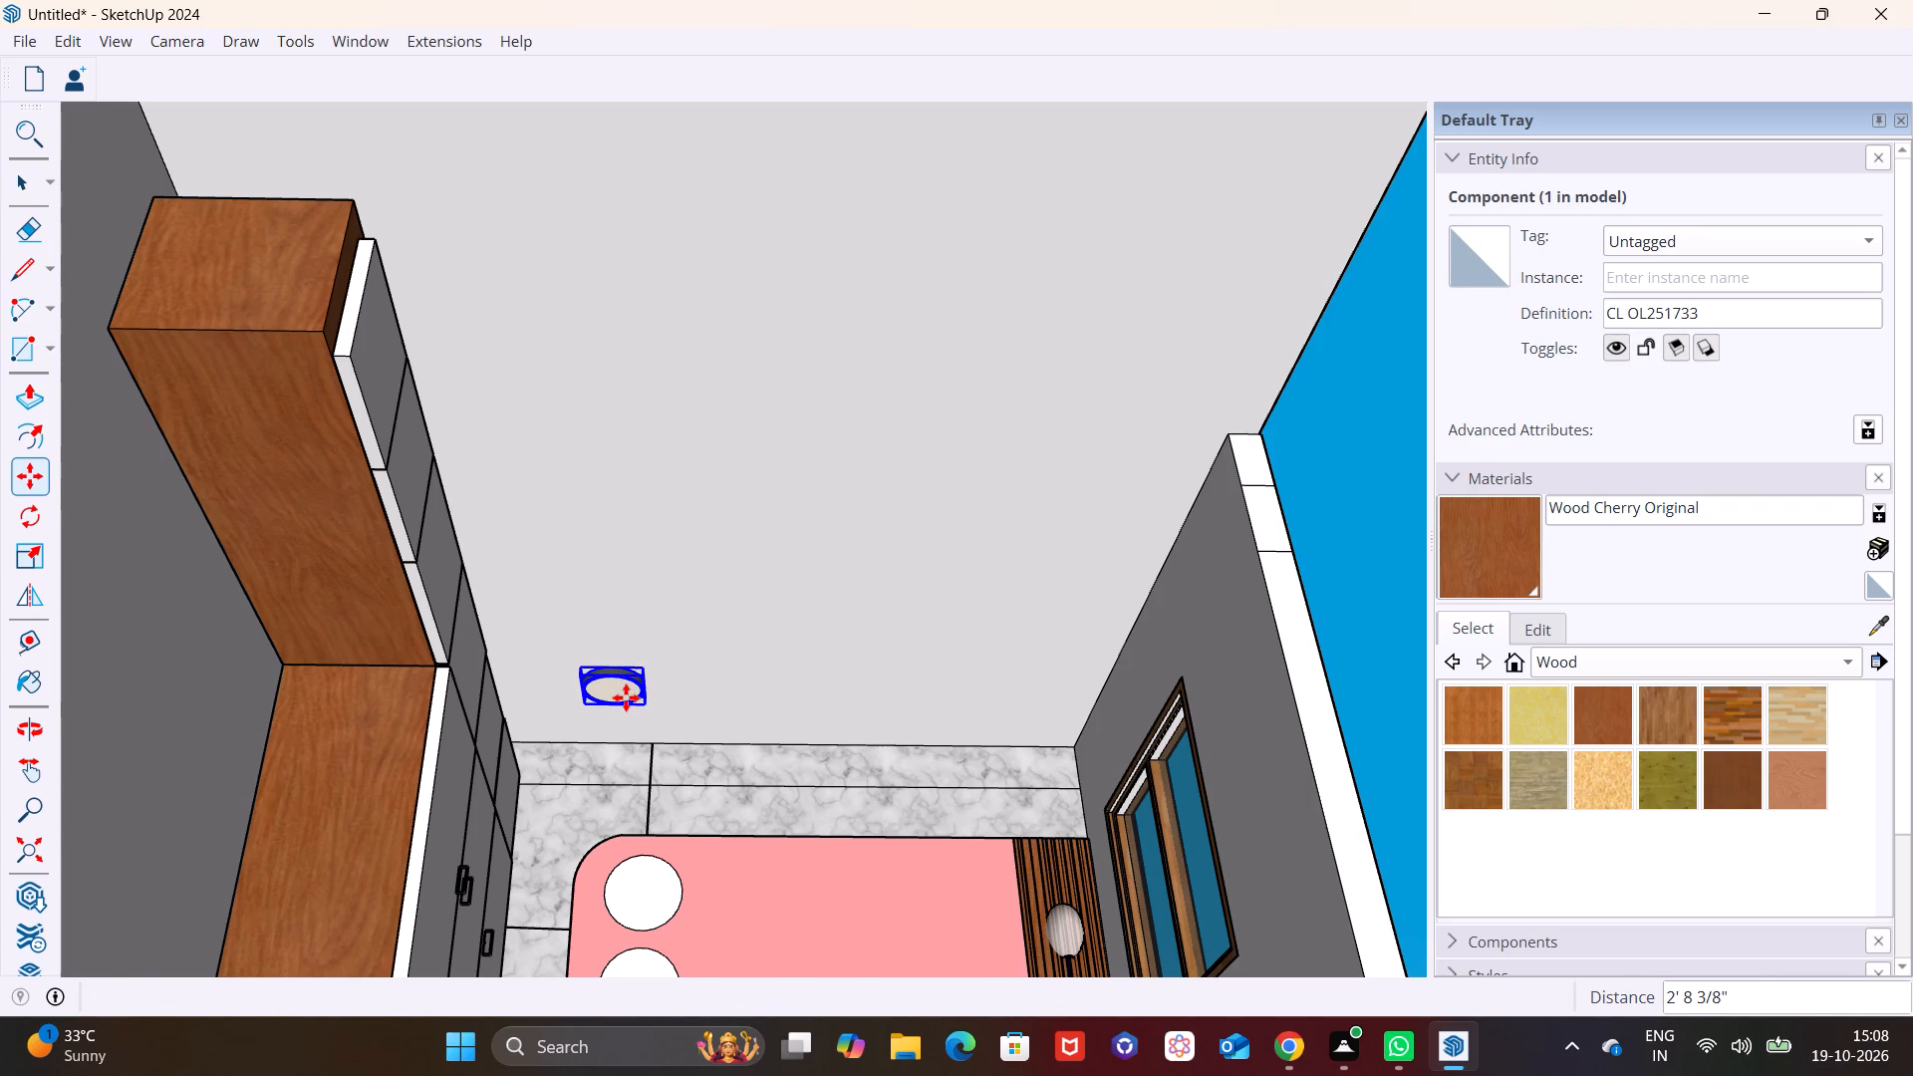
# Copy the round light about 6' 10" toward the window wall, parallel to the bed wall.
pyautogui.click(643, 703)
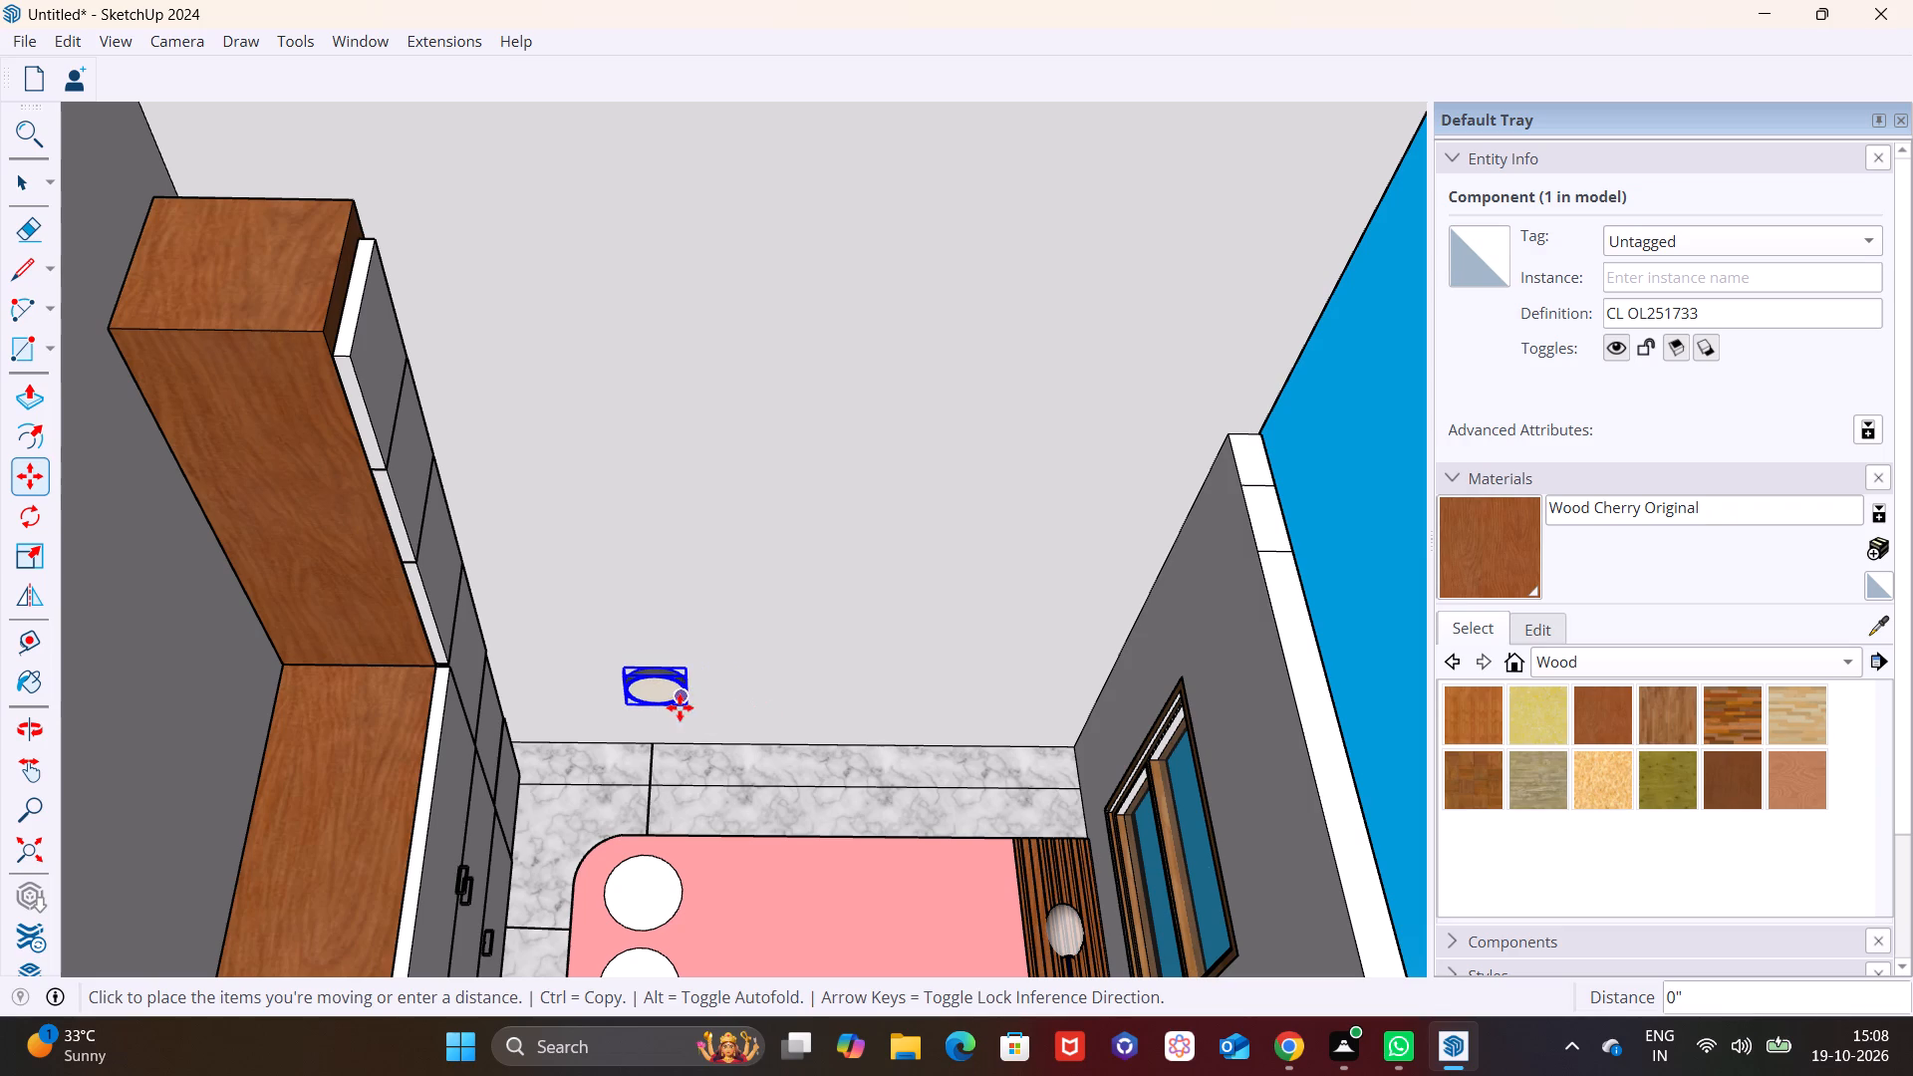
pyautogui.click(1060, 708)
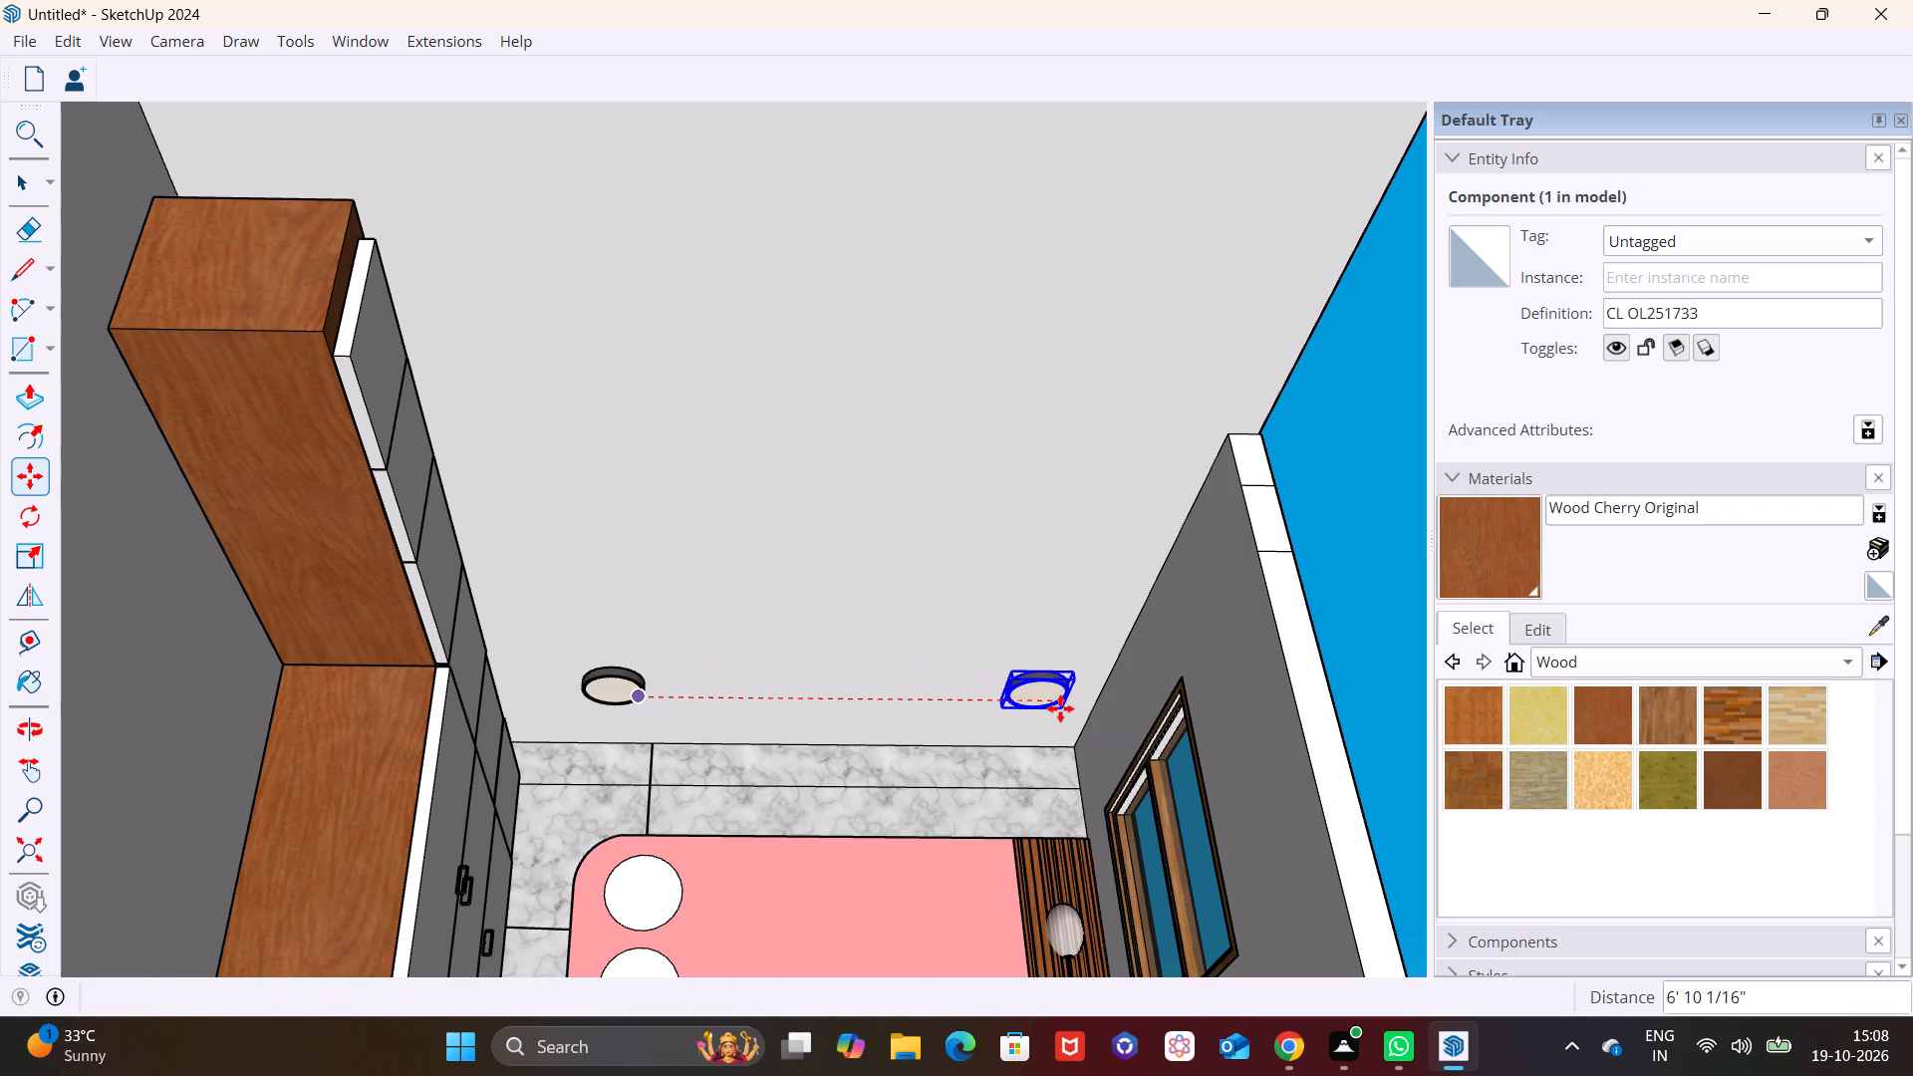
pyautogui.press('space')
# Raise both round lights together about 2' 7 9/16" to the underside of the ceiling.
pyautogui.keyDown('ctrl'); pyautogui.click(606, 694); pyautogui.keyUp('ctrl')
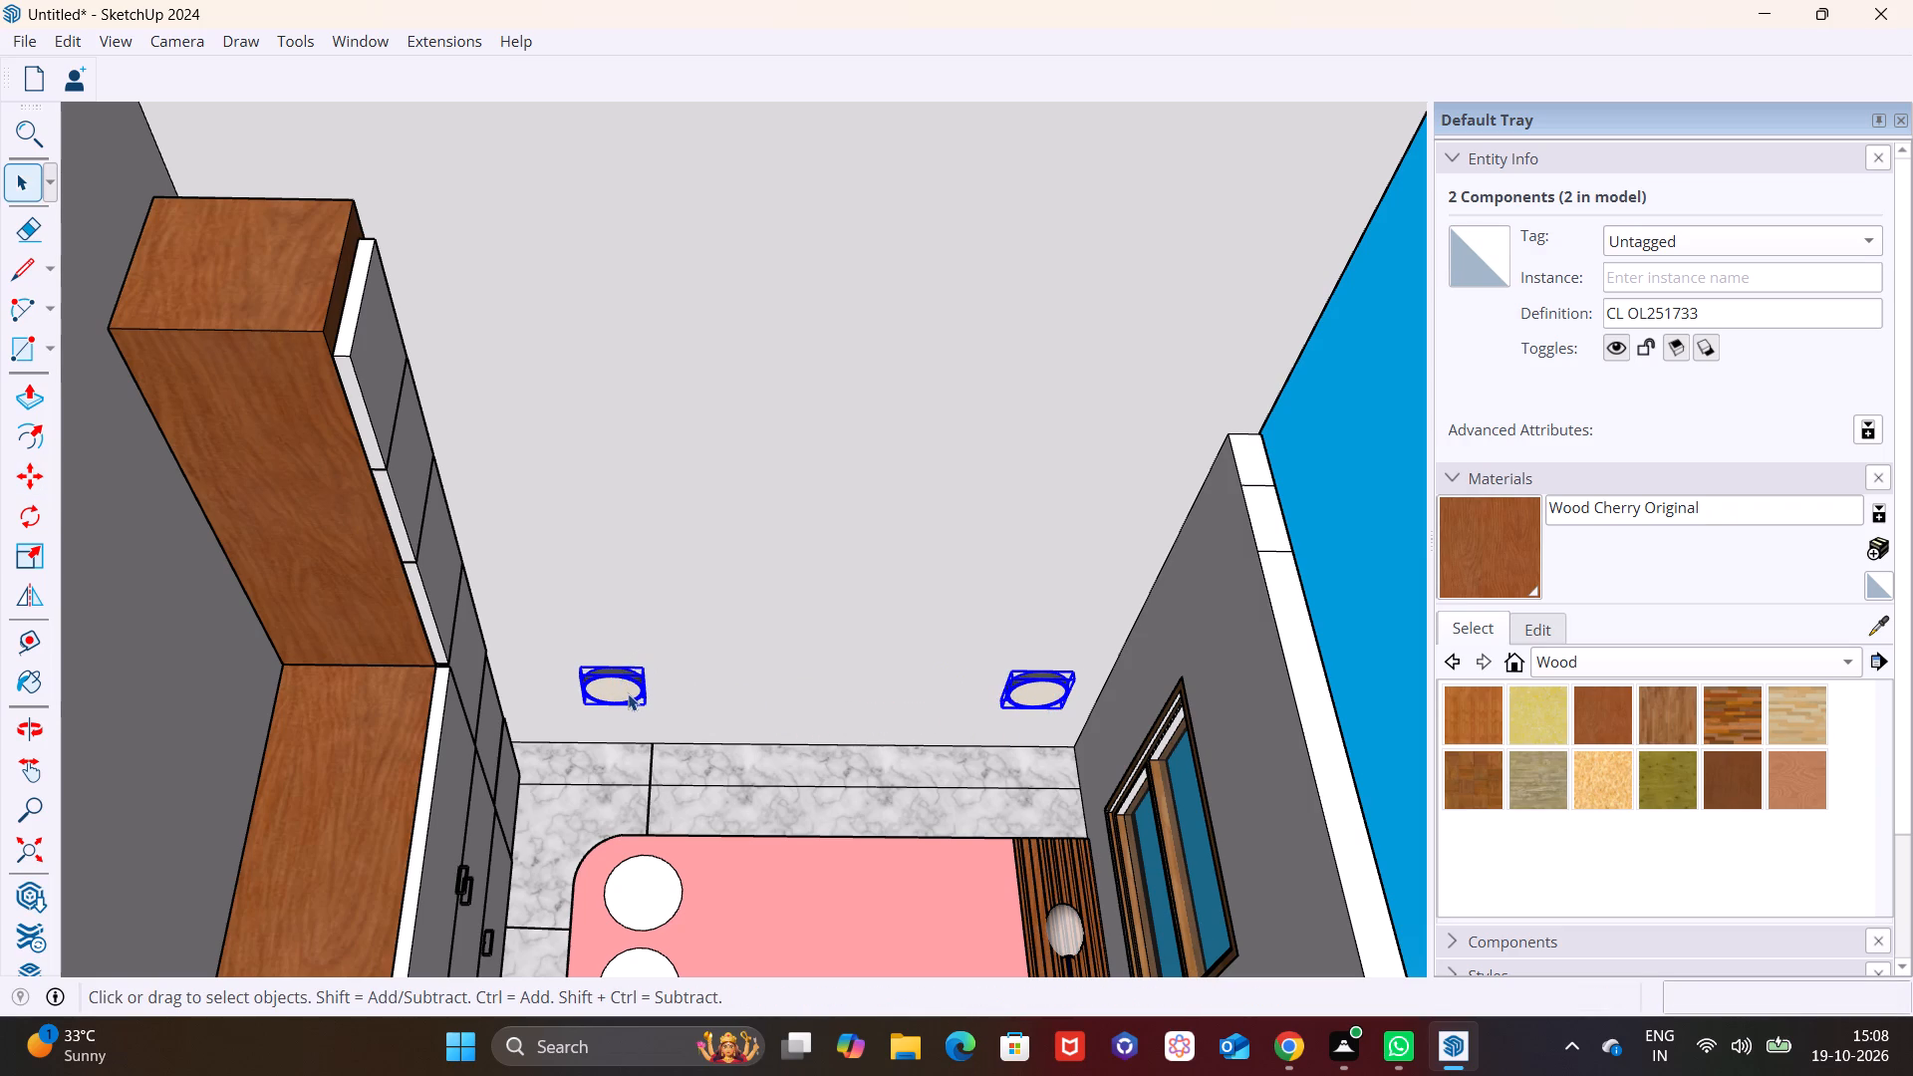
pyautogui.press('m')
pyautogui.click(639, 671)
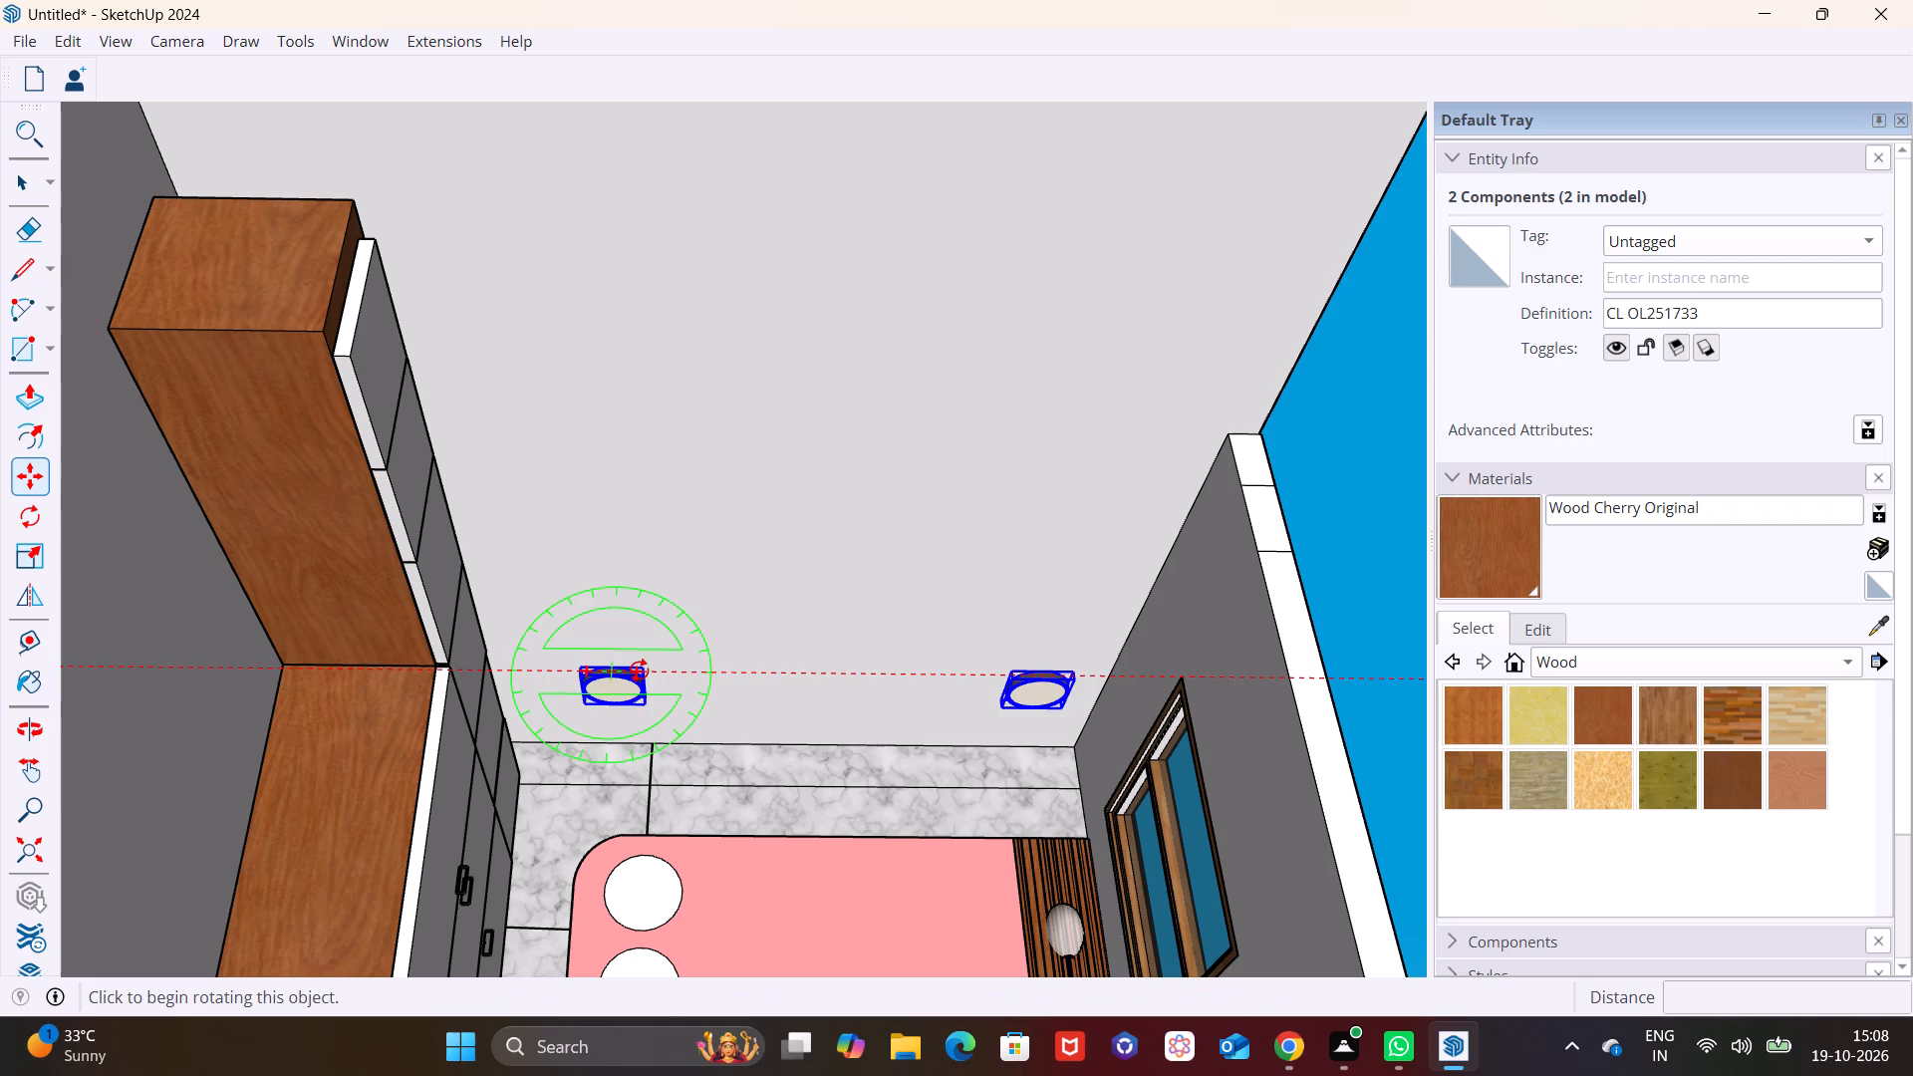
pyautogui.hotkey('ctrl', 'z')
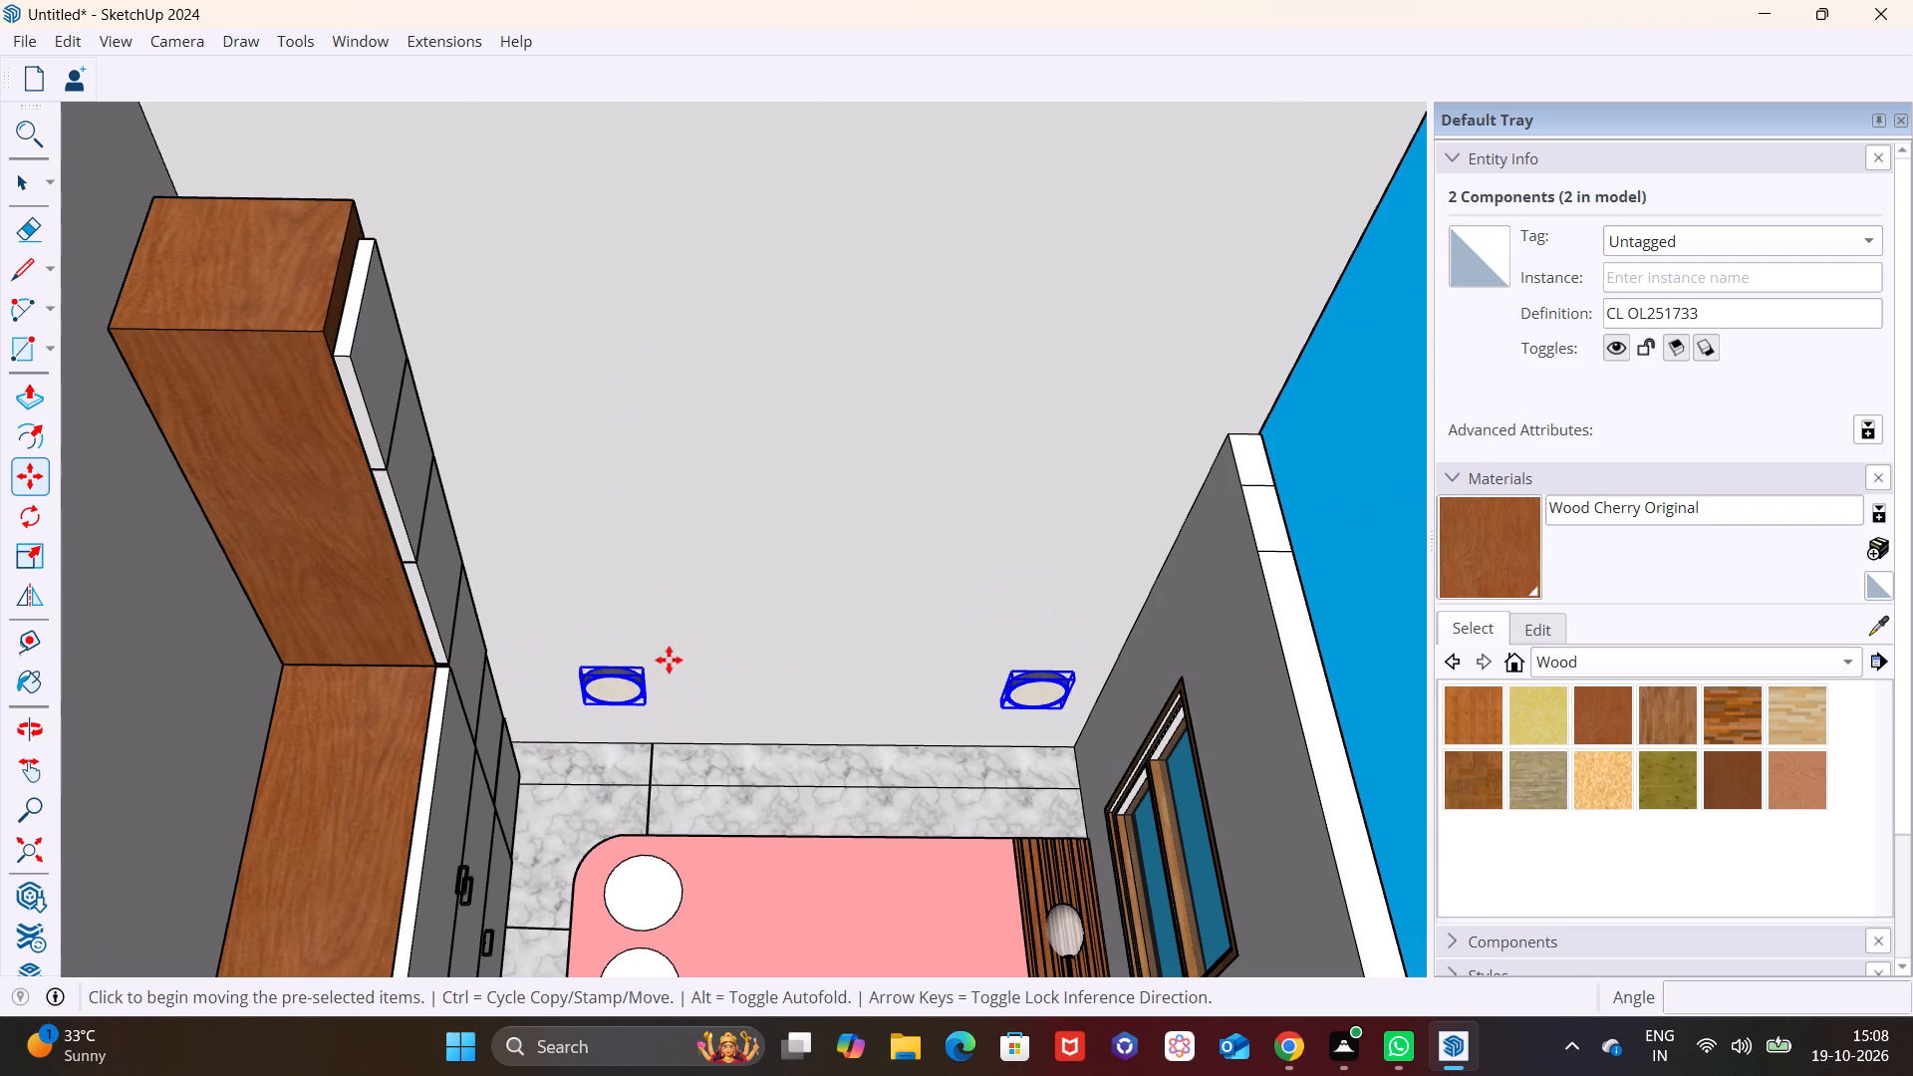
pyautogui.scroll(1, 861, 711)
pyautogui.moveTo(861, 711); pyautogui.dragTo(653, 884, button='middle')
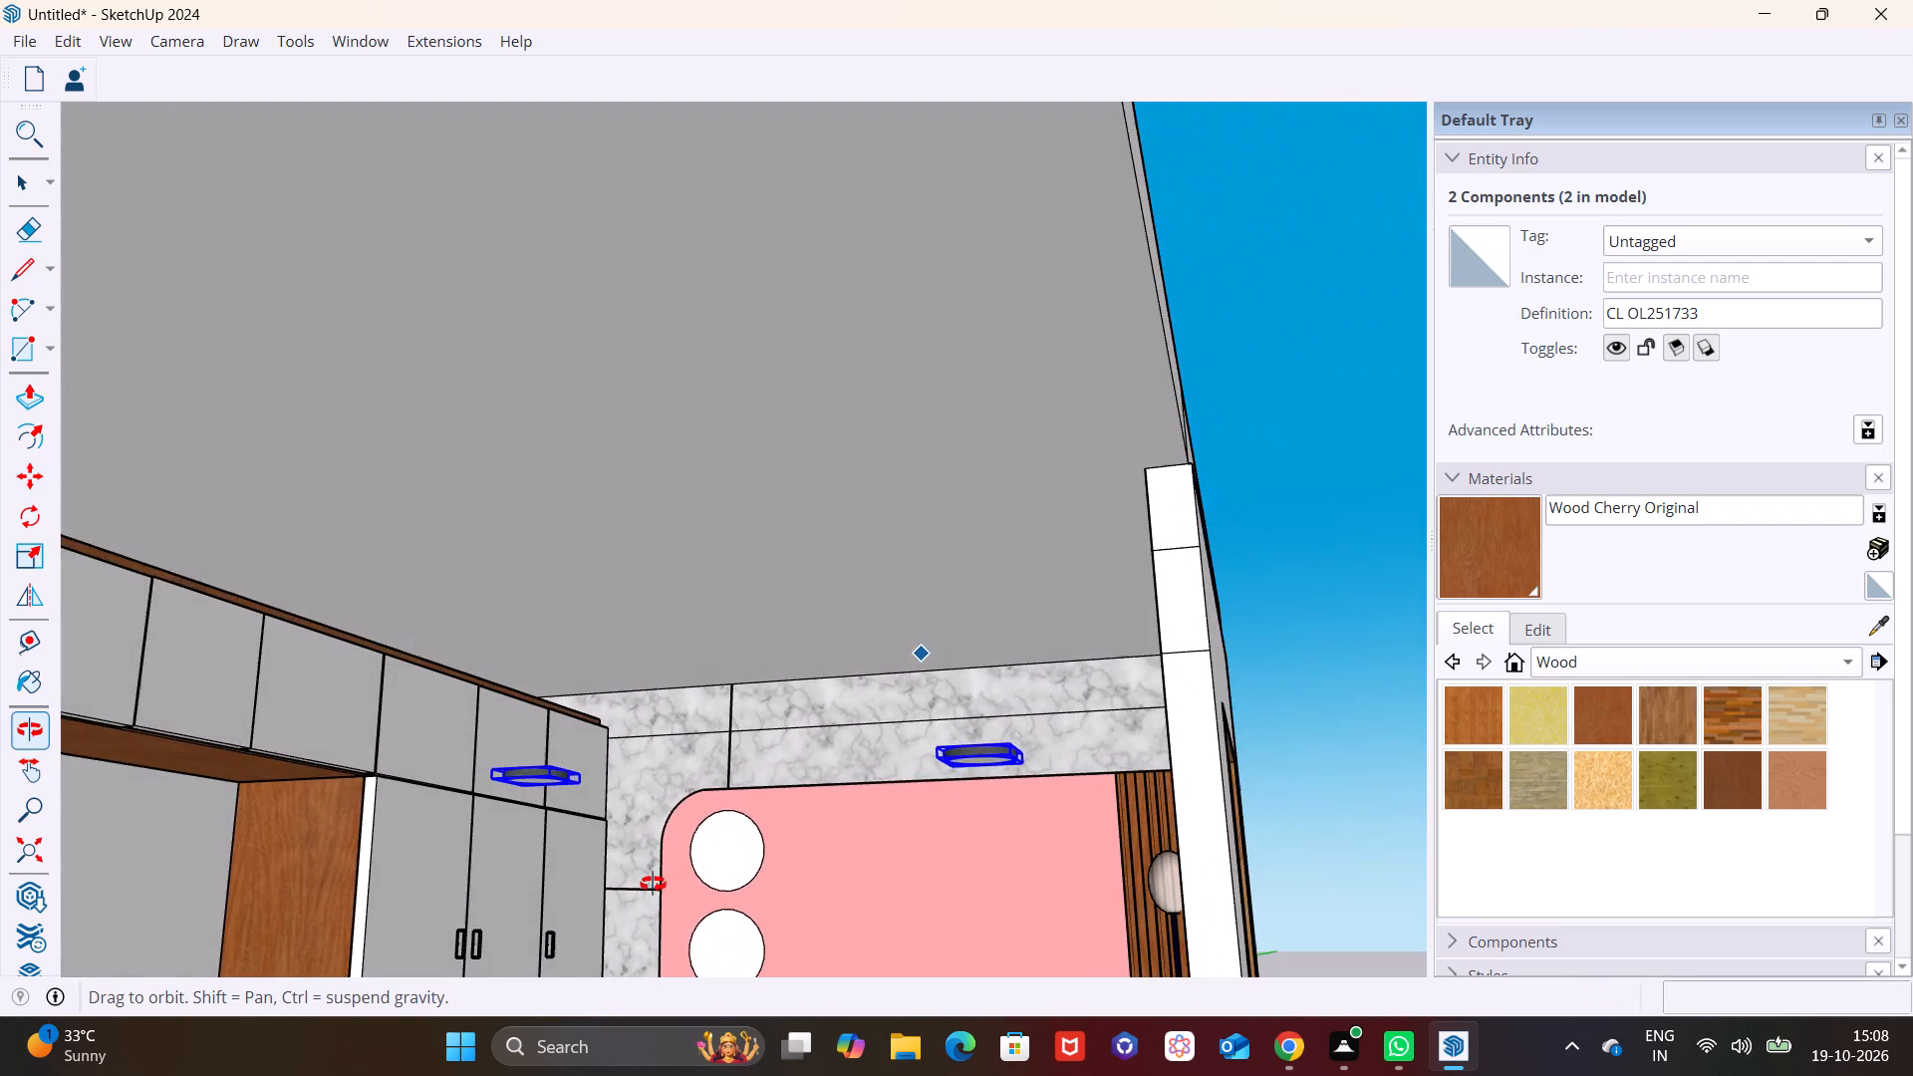
pyautogui.moveTo(653, 884); pyautogui.dragTo(651, 894, button='middle')
pyautogui.click(1014, 753)
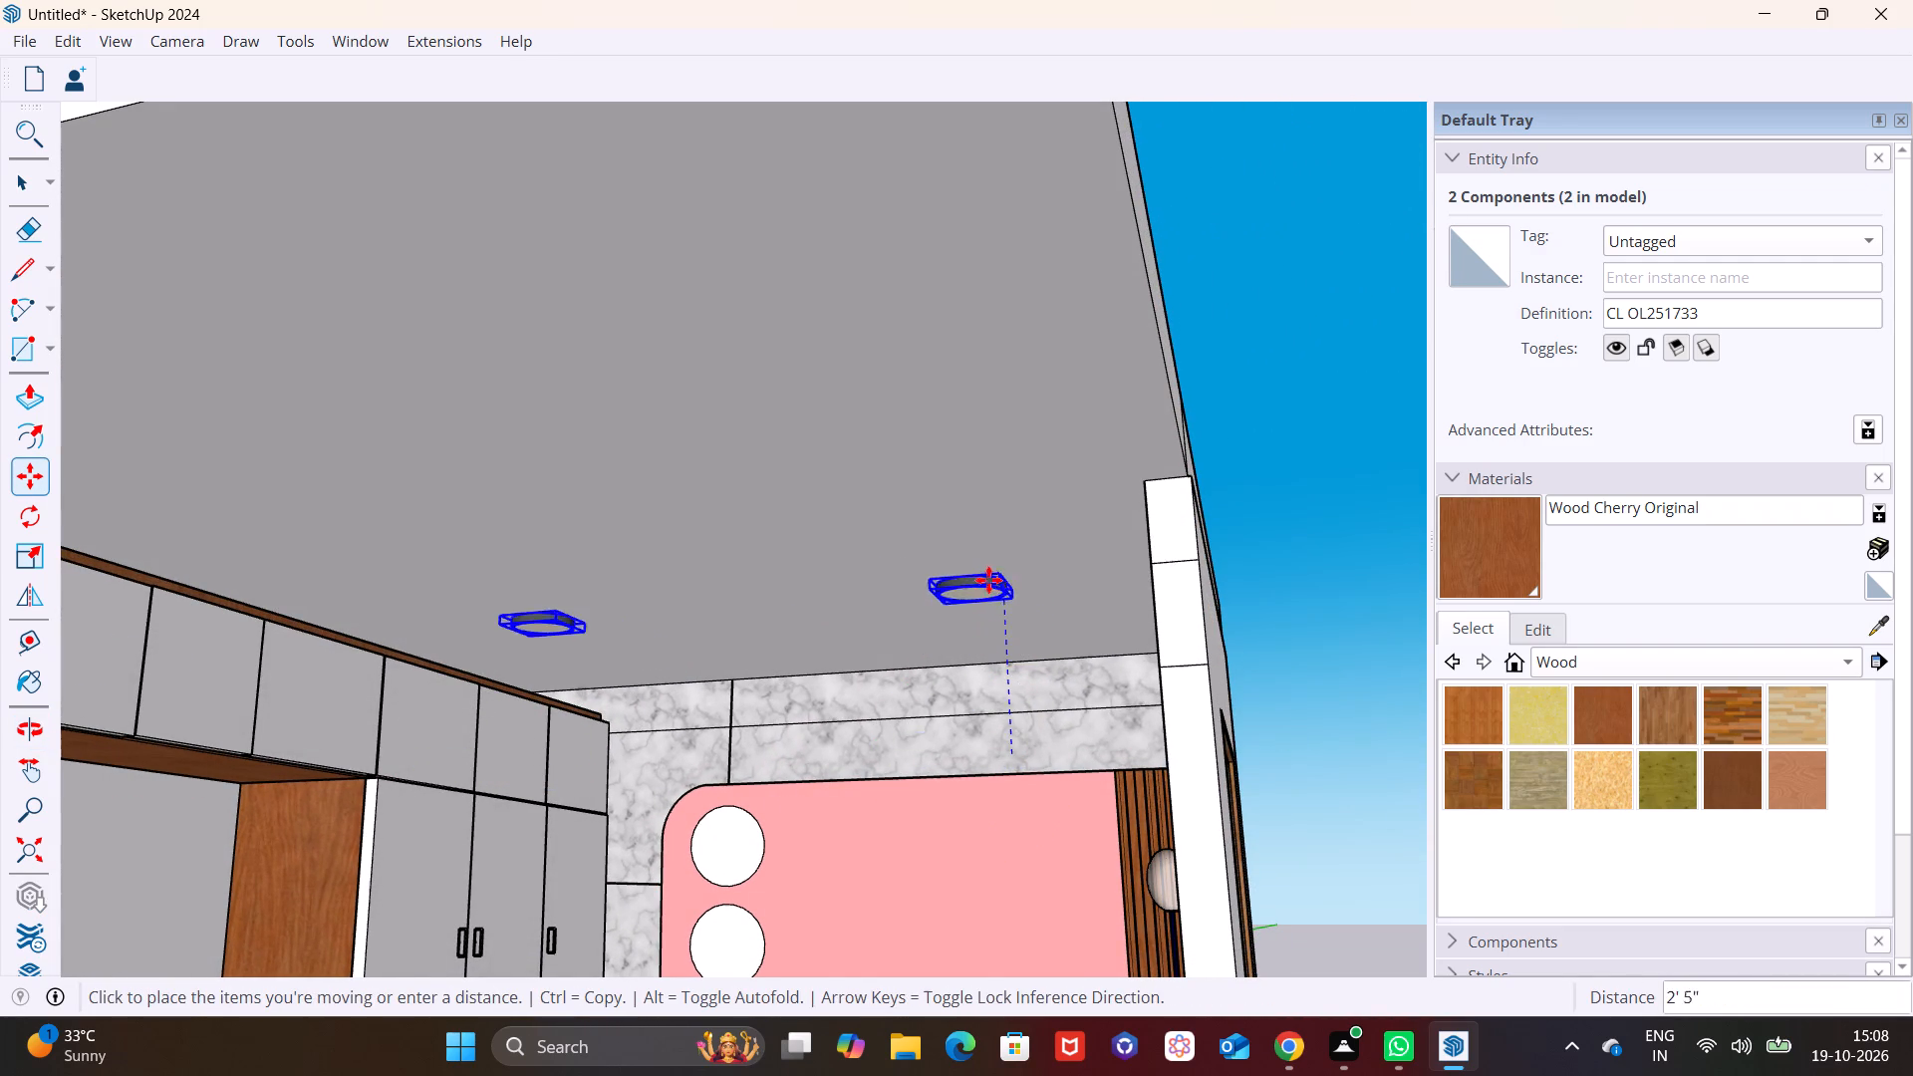
pyautogui.click(997, 566)
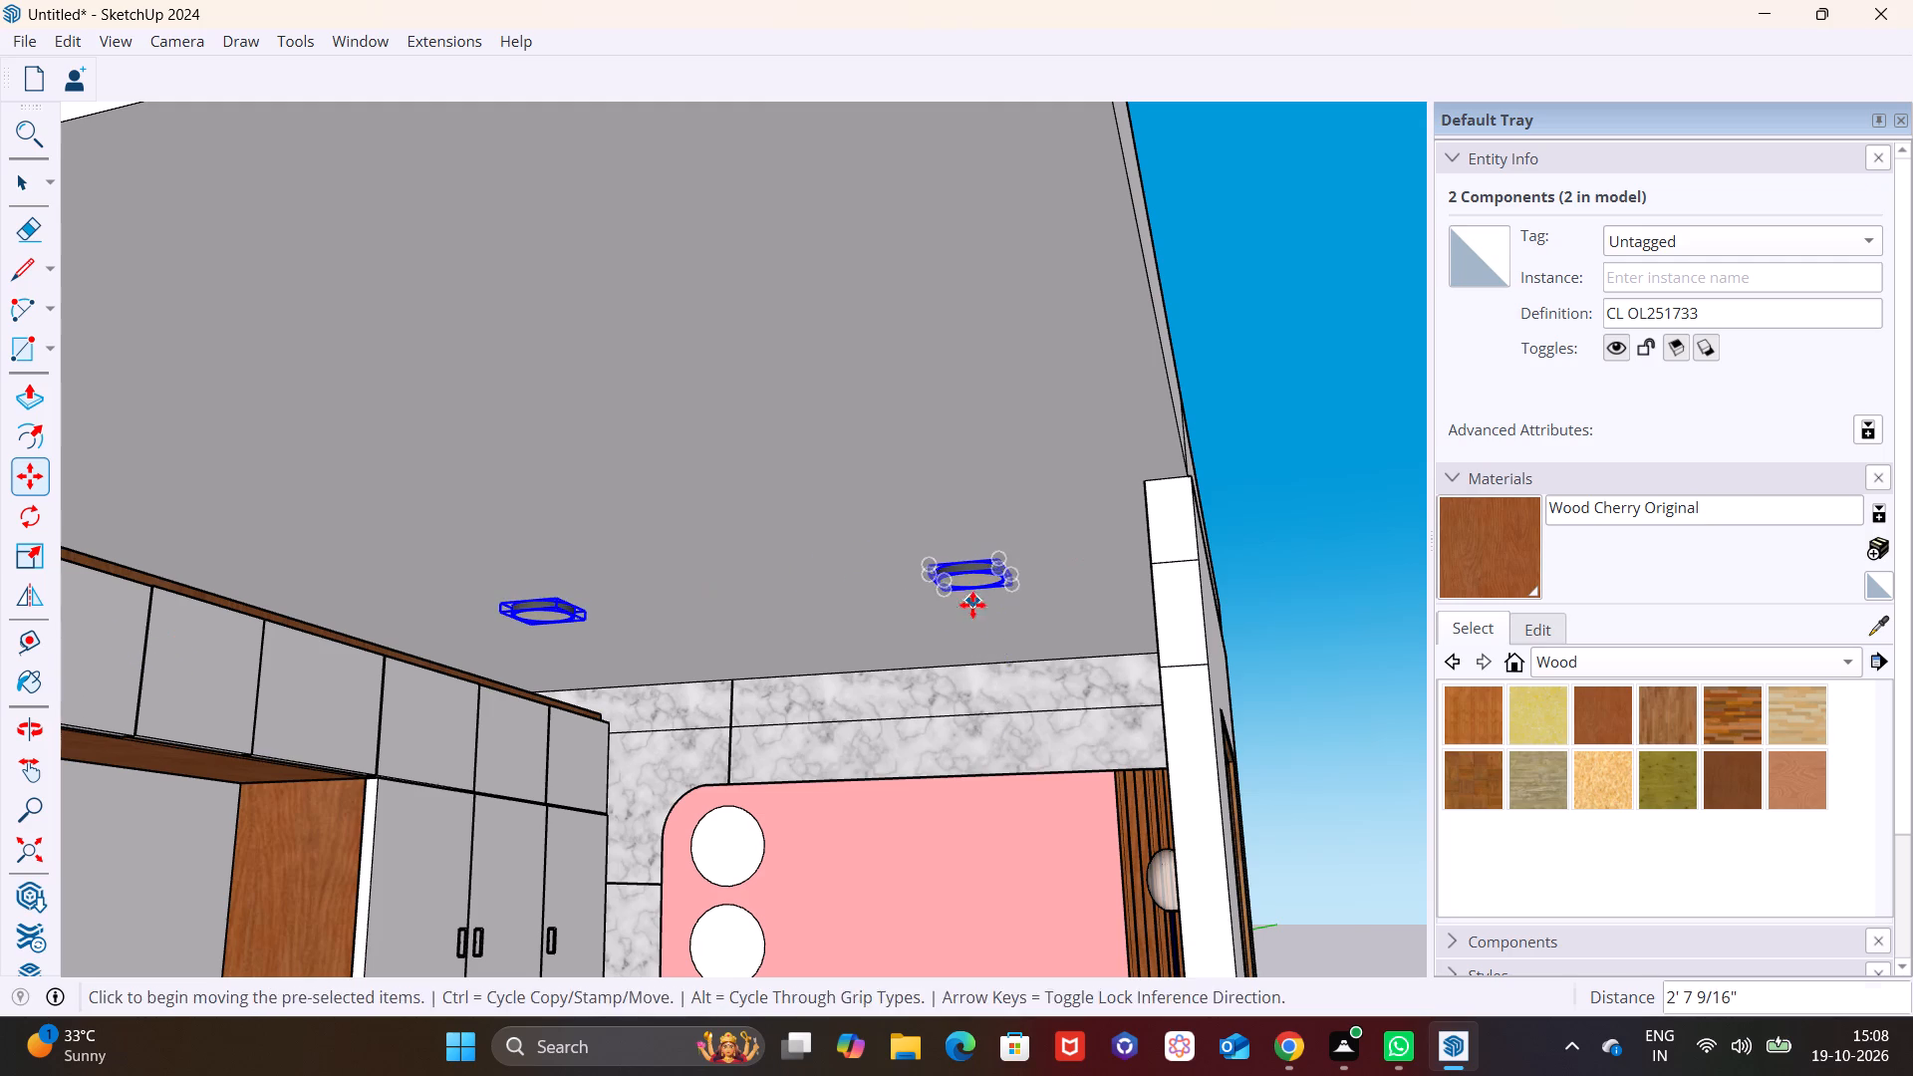
pyautogui.press('space')
# Examine the placement of the two round lights on the ceiling from several angles below the room.
pyautogui.moveTo(946, 707); pyautogui.dragTo(1003, 803, button='middle')
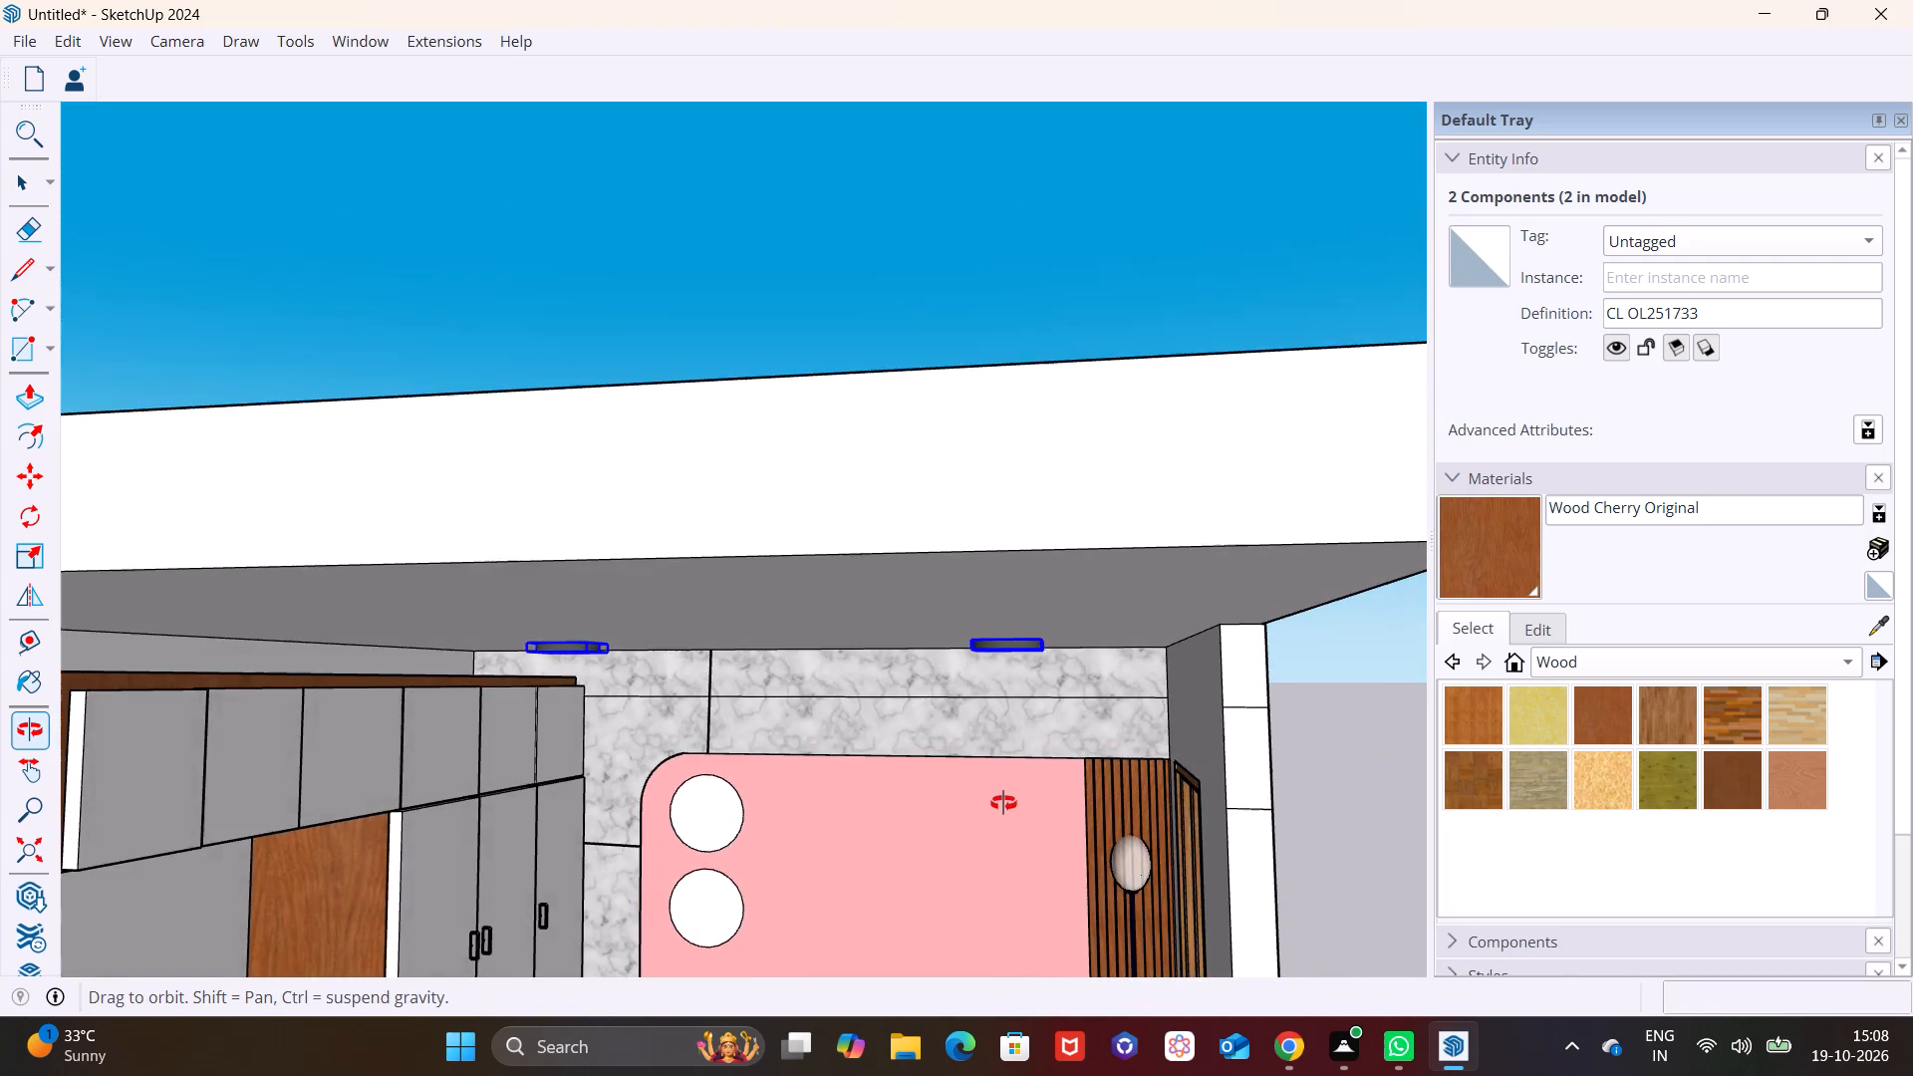
pyautogui.moveTo(1003, 803); pyautogui.dragTo(1031, 549, button='middle')
pyautogui.scroll(-6, 1029, 565)
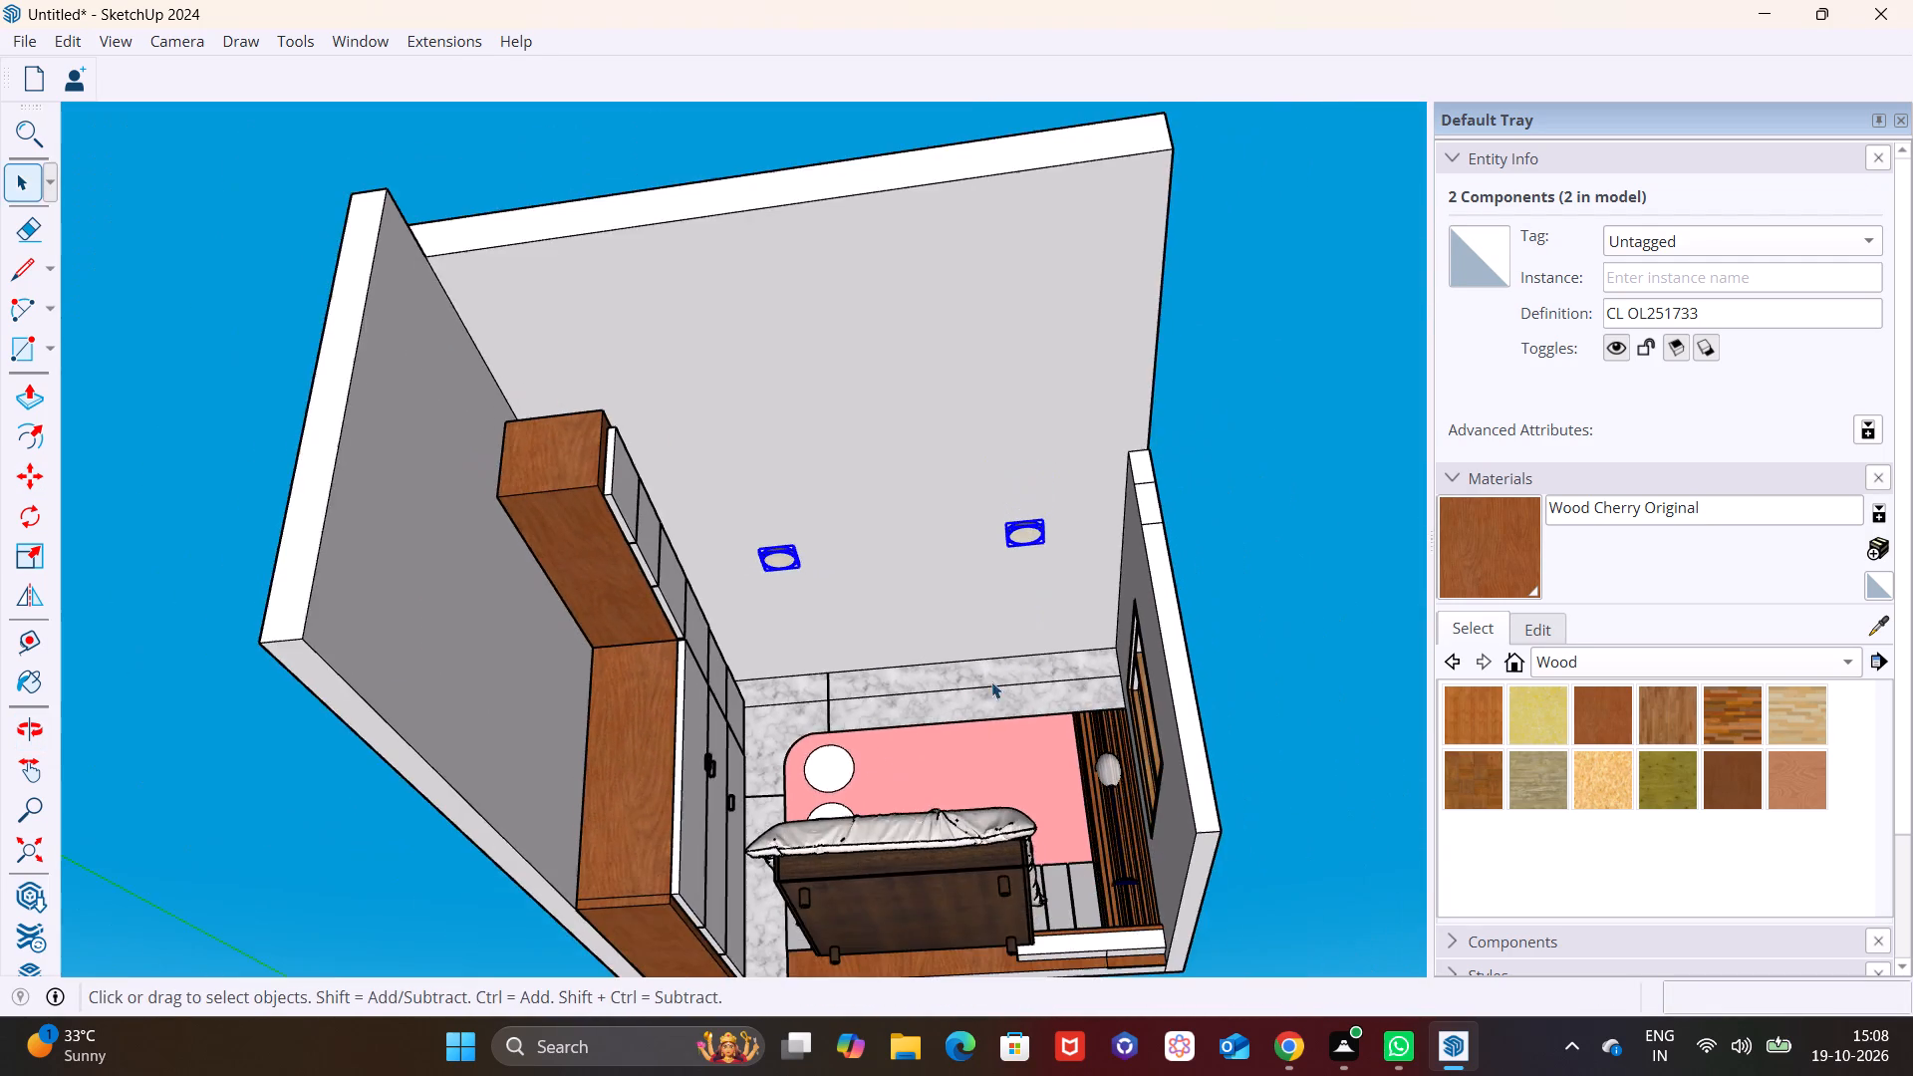
pyautogui.moveTo(977, 707); pyautogui.dragTo(931, 456, button='middle')
pyautogui.moveTo(860, 879); pyautogui.dragTo(768, 607, button='middle')
pyautogui.moveTo(760, 801); pyautogui.dragTo(1083, 726, button='middle')
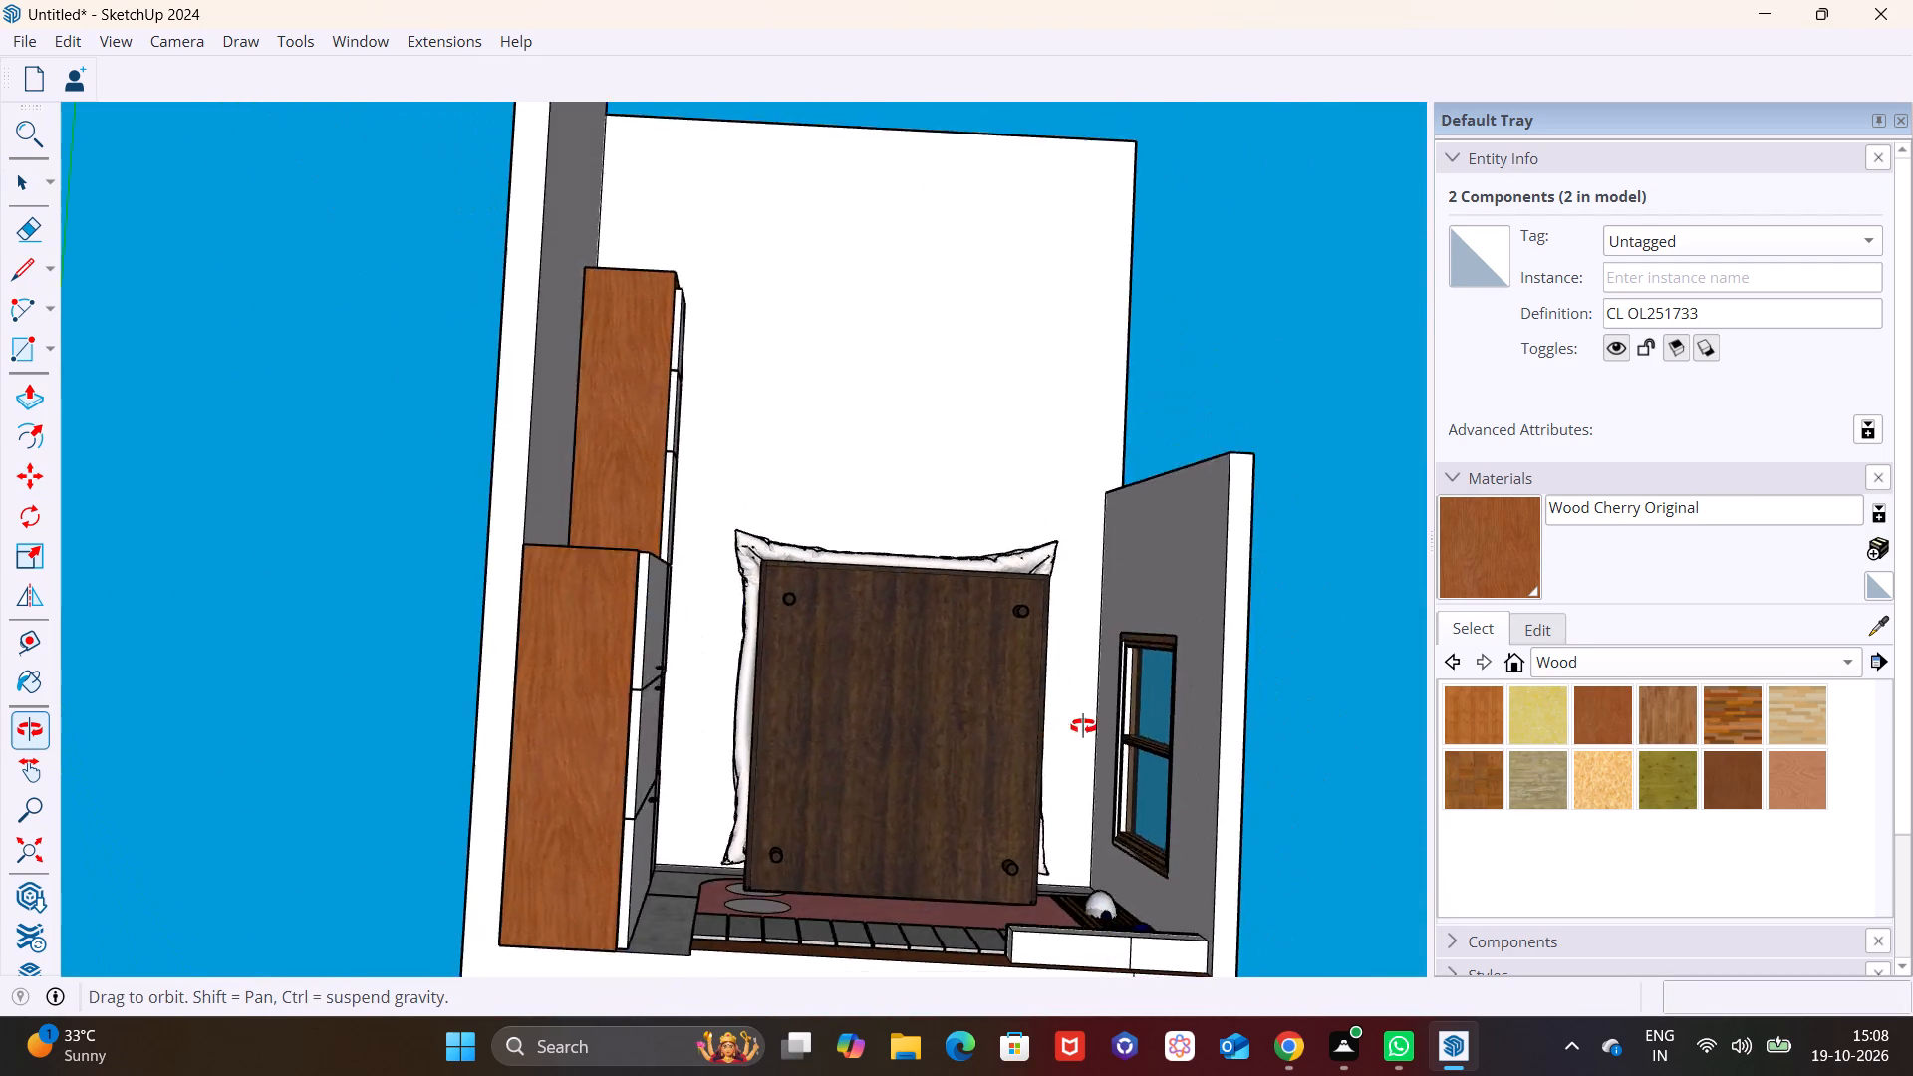
pyautogui.moveTo(1083, 726); pyautogui.dragTo(279, 663, button='middle')
pyautogui.moveTo(545, 803); pyautogui.dragTo(225, 600, button='middle')
pyautogui.scroll(1, 845, 872)
pyautogui.moveTo(837, 870); pyautogui.dragTo(737, 826, button='middle')
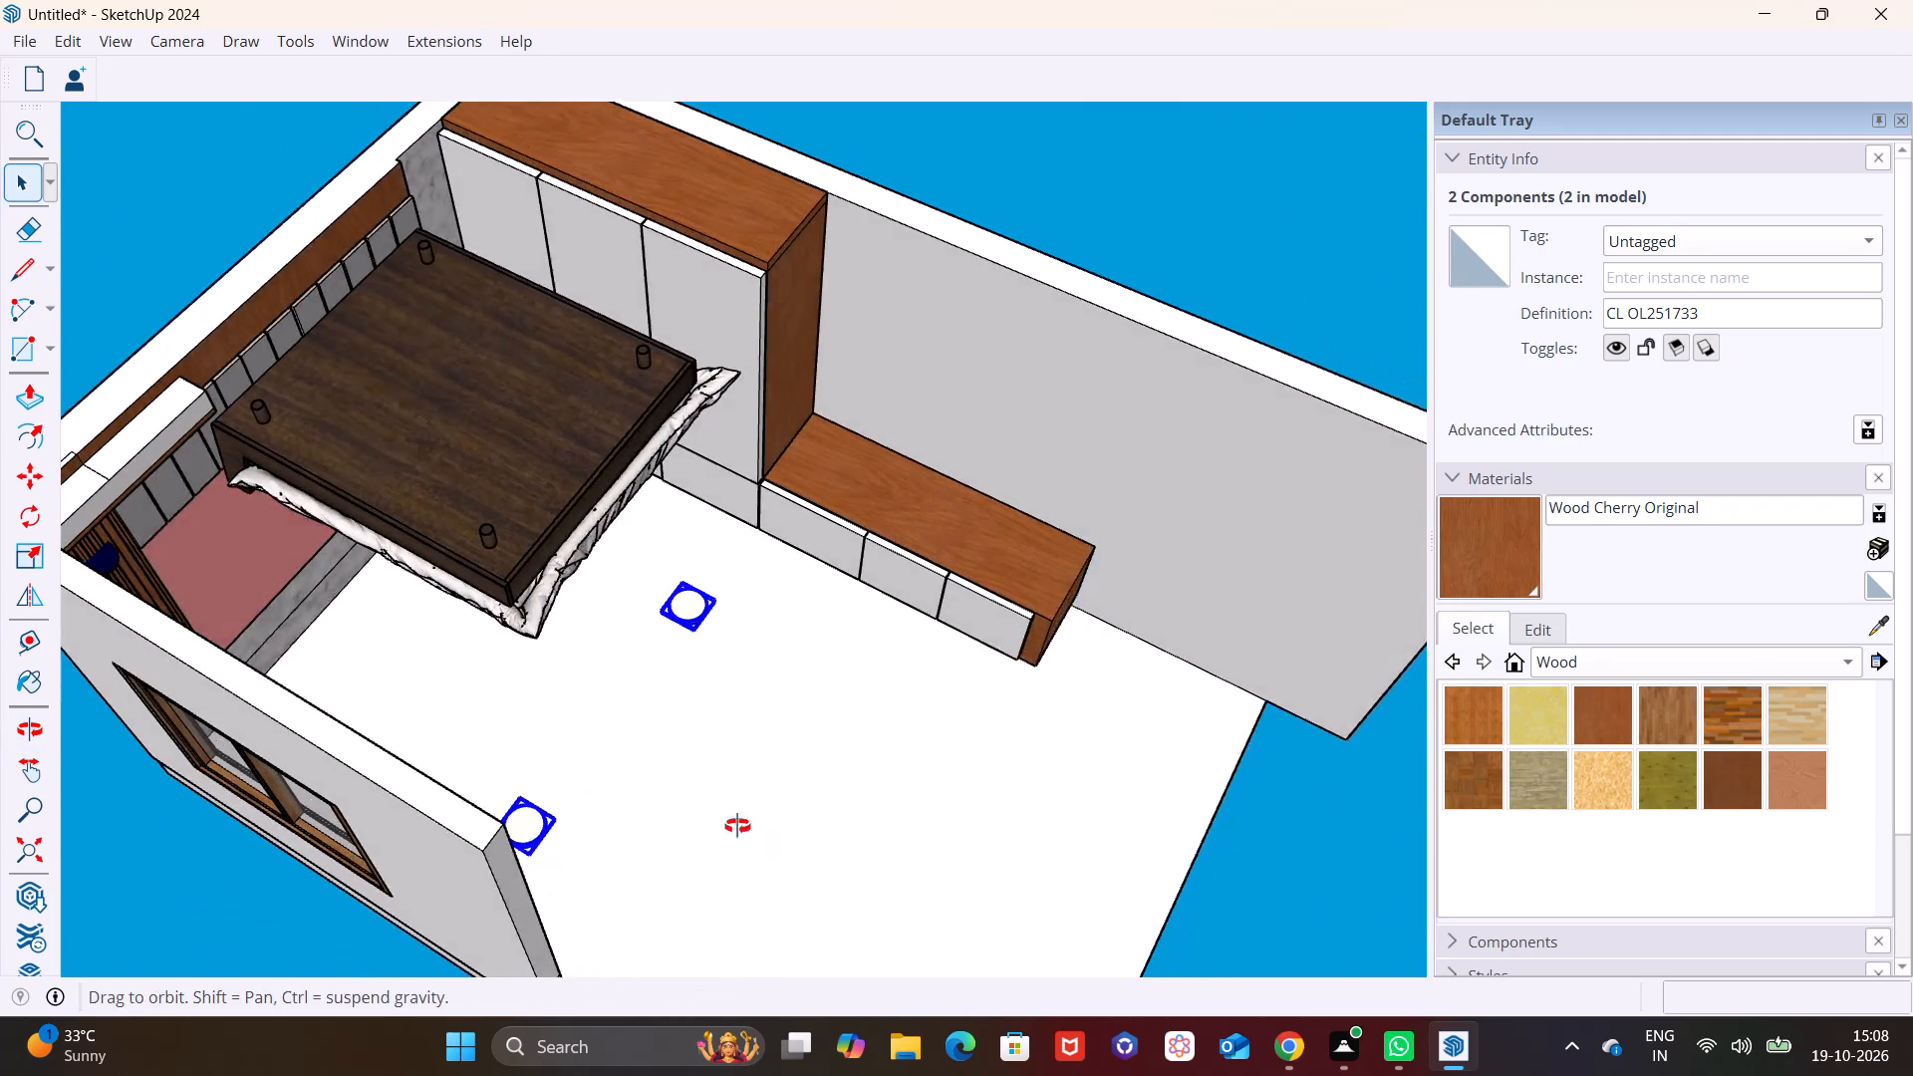
pyautogui.moveTo(737, 826); pyautogui.dragTo(696, 807, button='middle')
pyautogui.scroll(2, 718, 764)
pyautogui.moveTo(735, 841); pyautogui.dragTo(552, 631, button='middle')
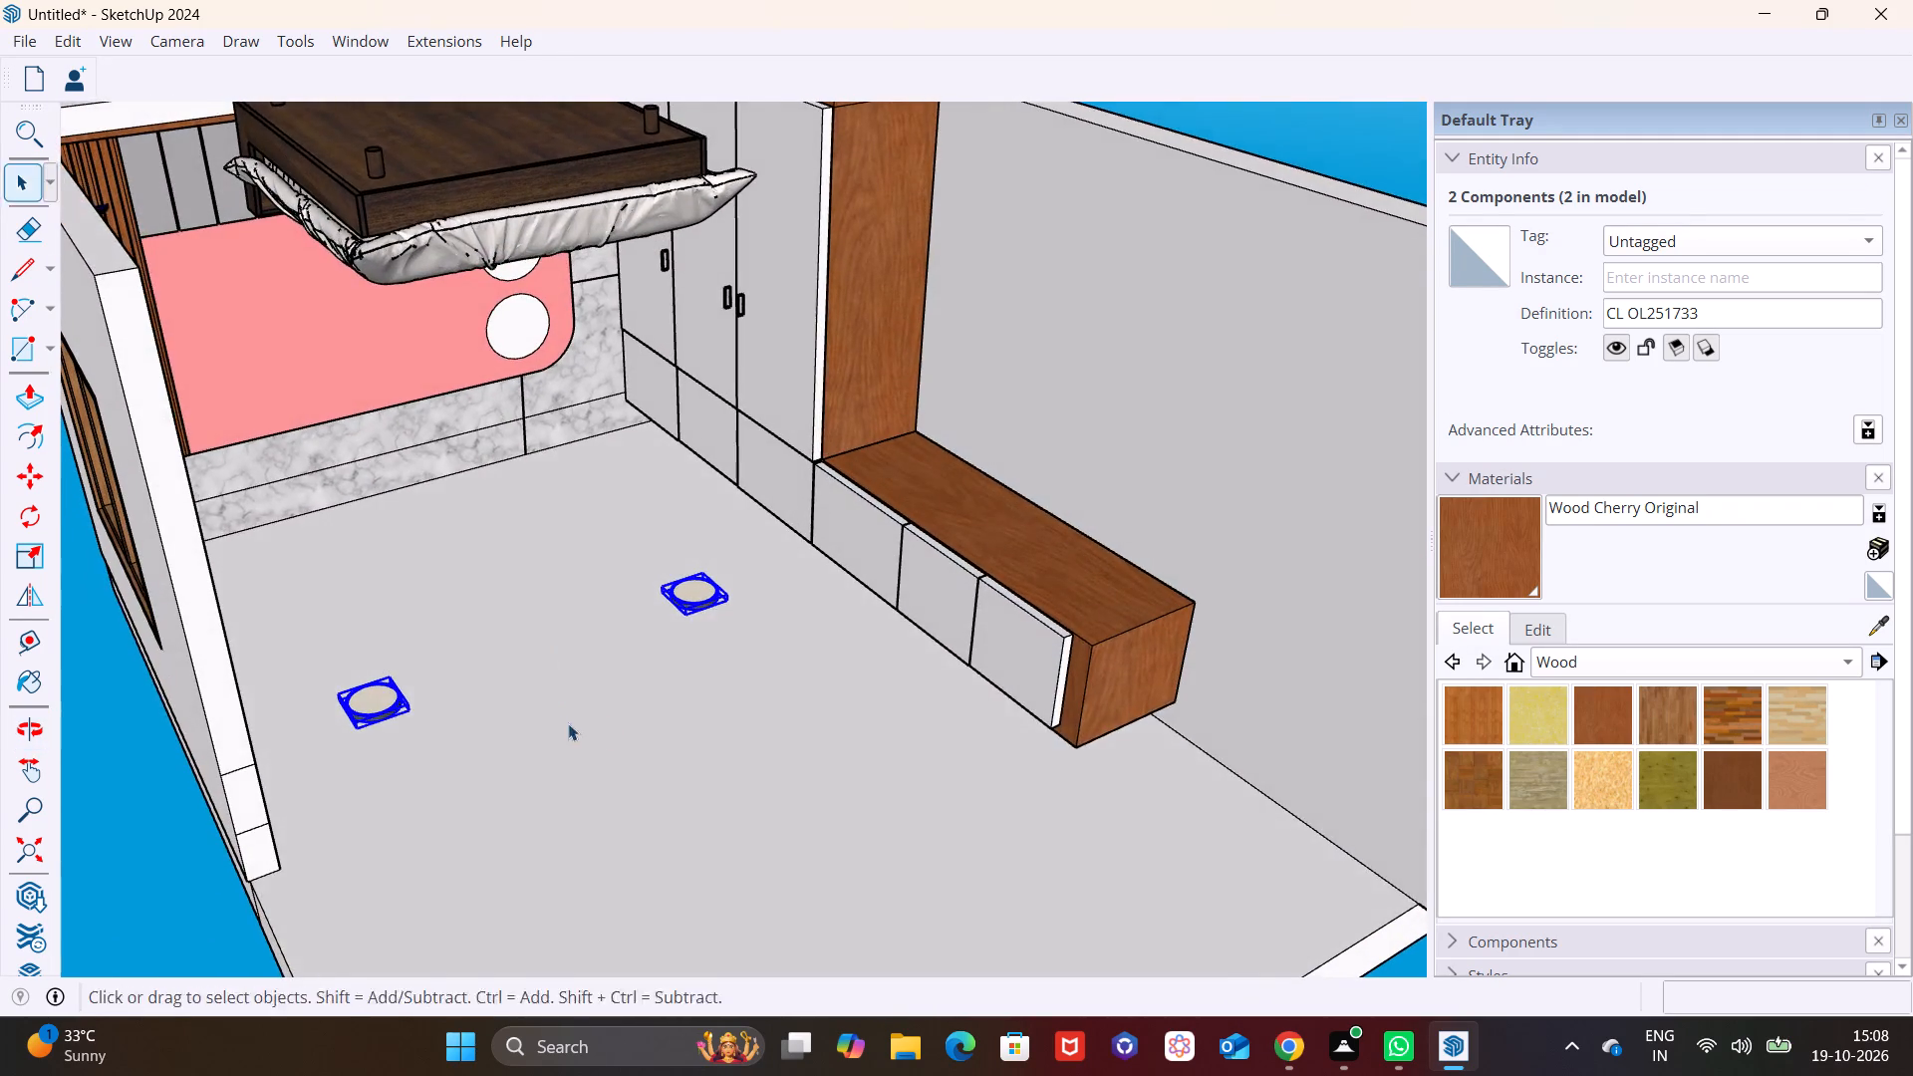
pyautogui.keyDown('shift'); pyautogui.moveTo(598, 728); pyautogui.dragTo(652, 671, button='middle'); pyautogui.keyUp('shift')
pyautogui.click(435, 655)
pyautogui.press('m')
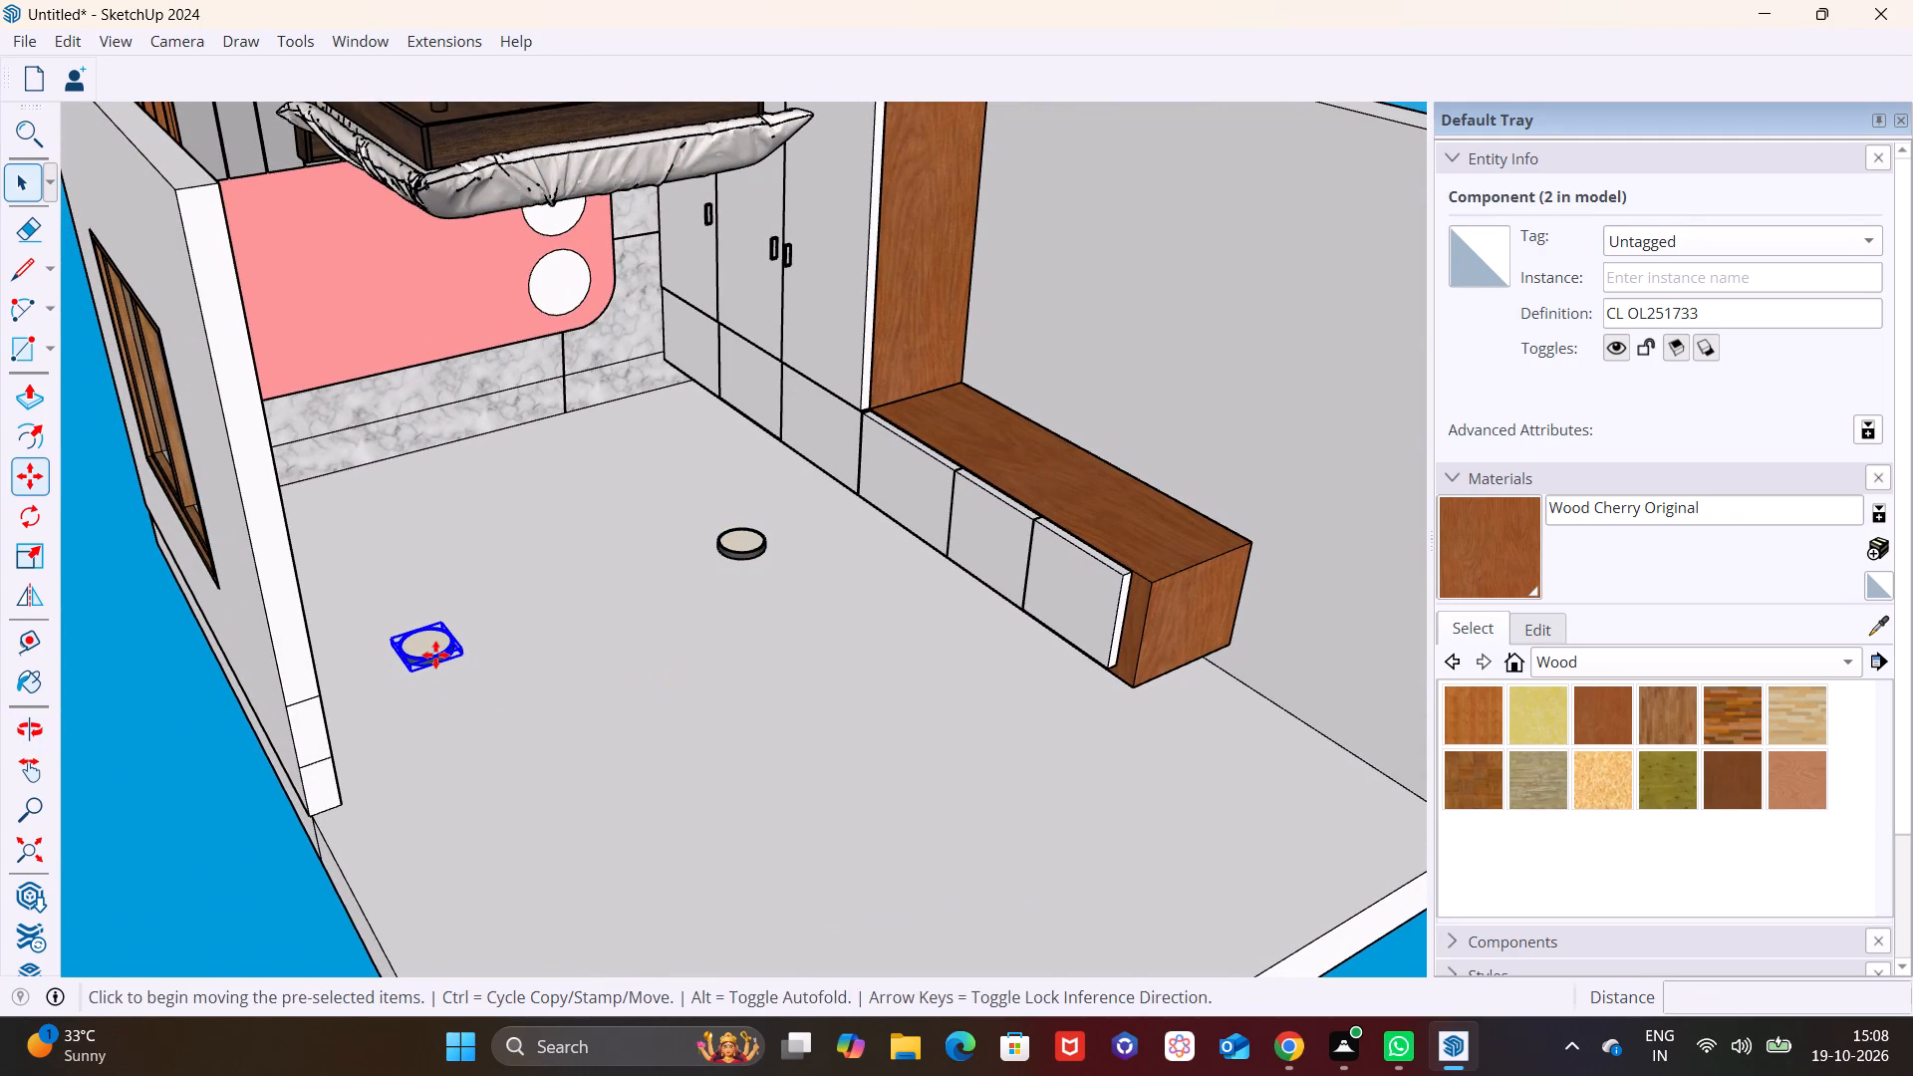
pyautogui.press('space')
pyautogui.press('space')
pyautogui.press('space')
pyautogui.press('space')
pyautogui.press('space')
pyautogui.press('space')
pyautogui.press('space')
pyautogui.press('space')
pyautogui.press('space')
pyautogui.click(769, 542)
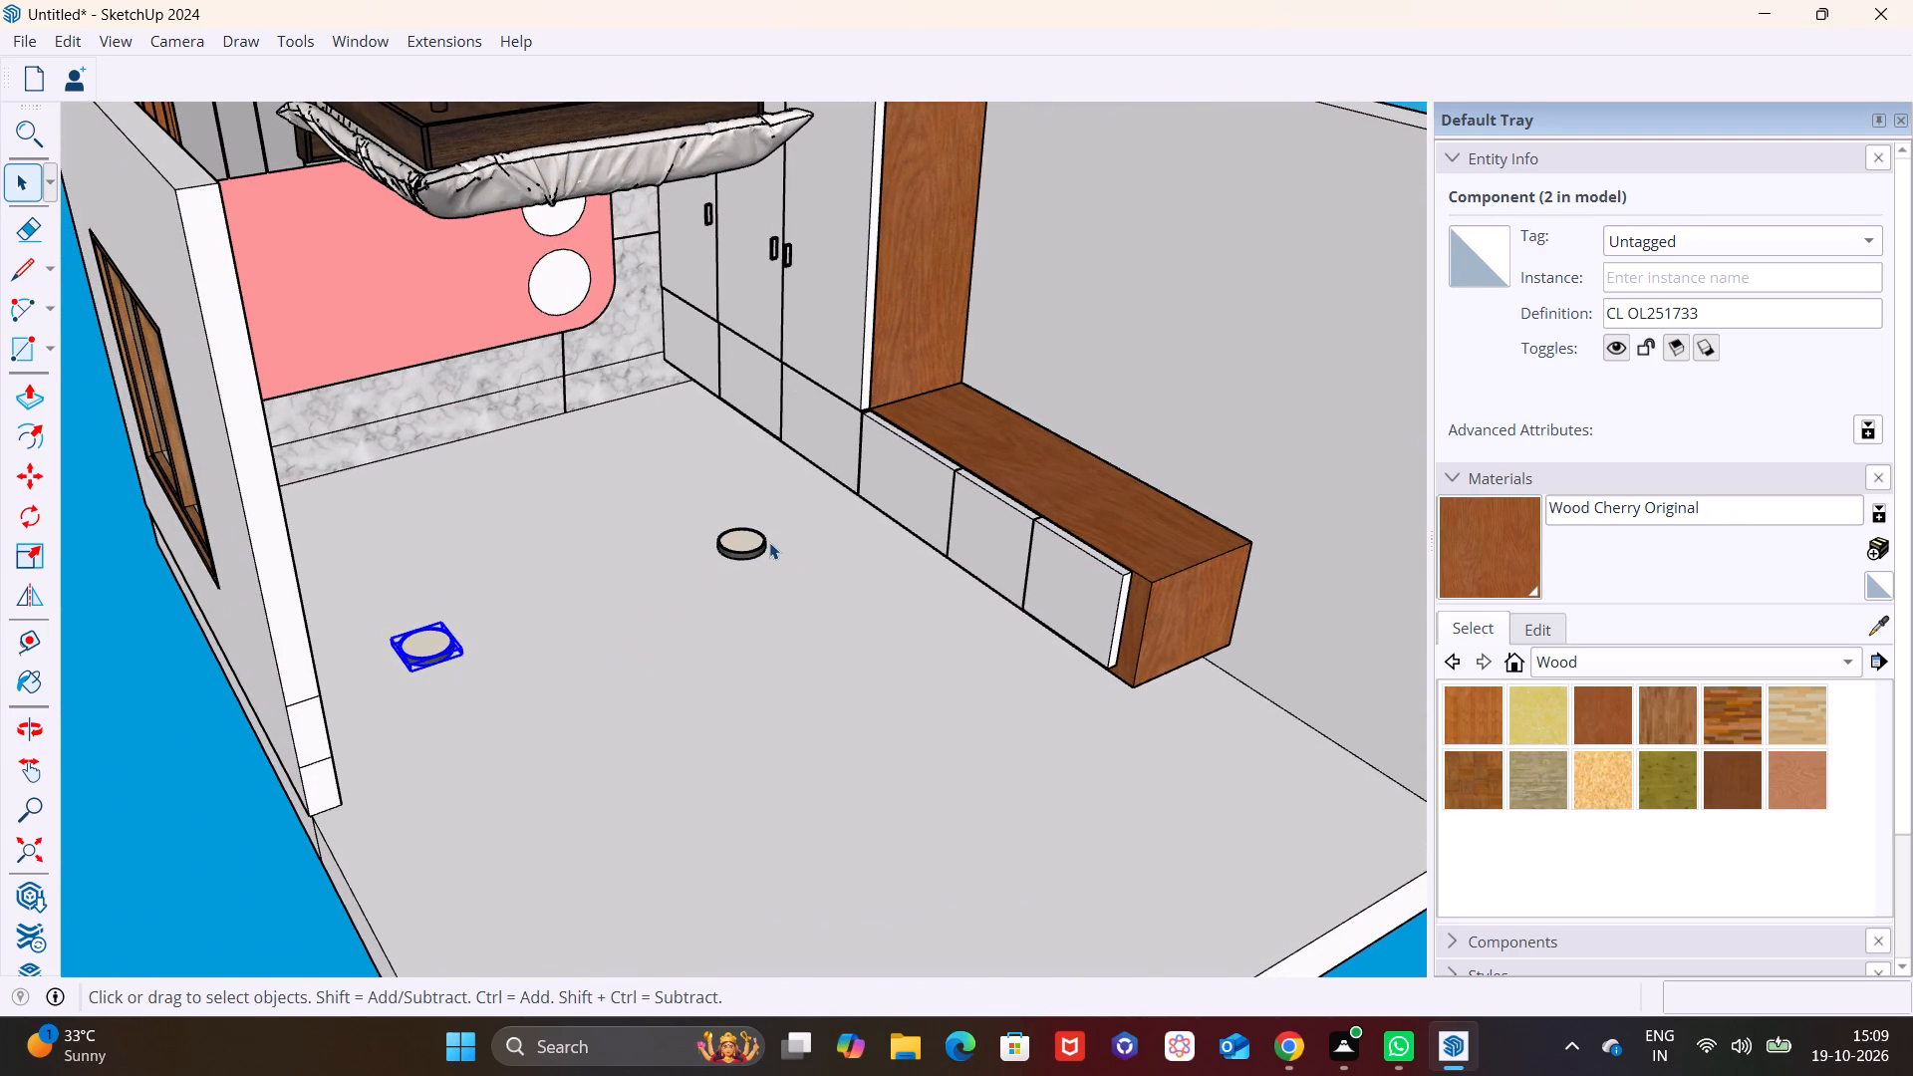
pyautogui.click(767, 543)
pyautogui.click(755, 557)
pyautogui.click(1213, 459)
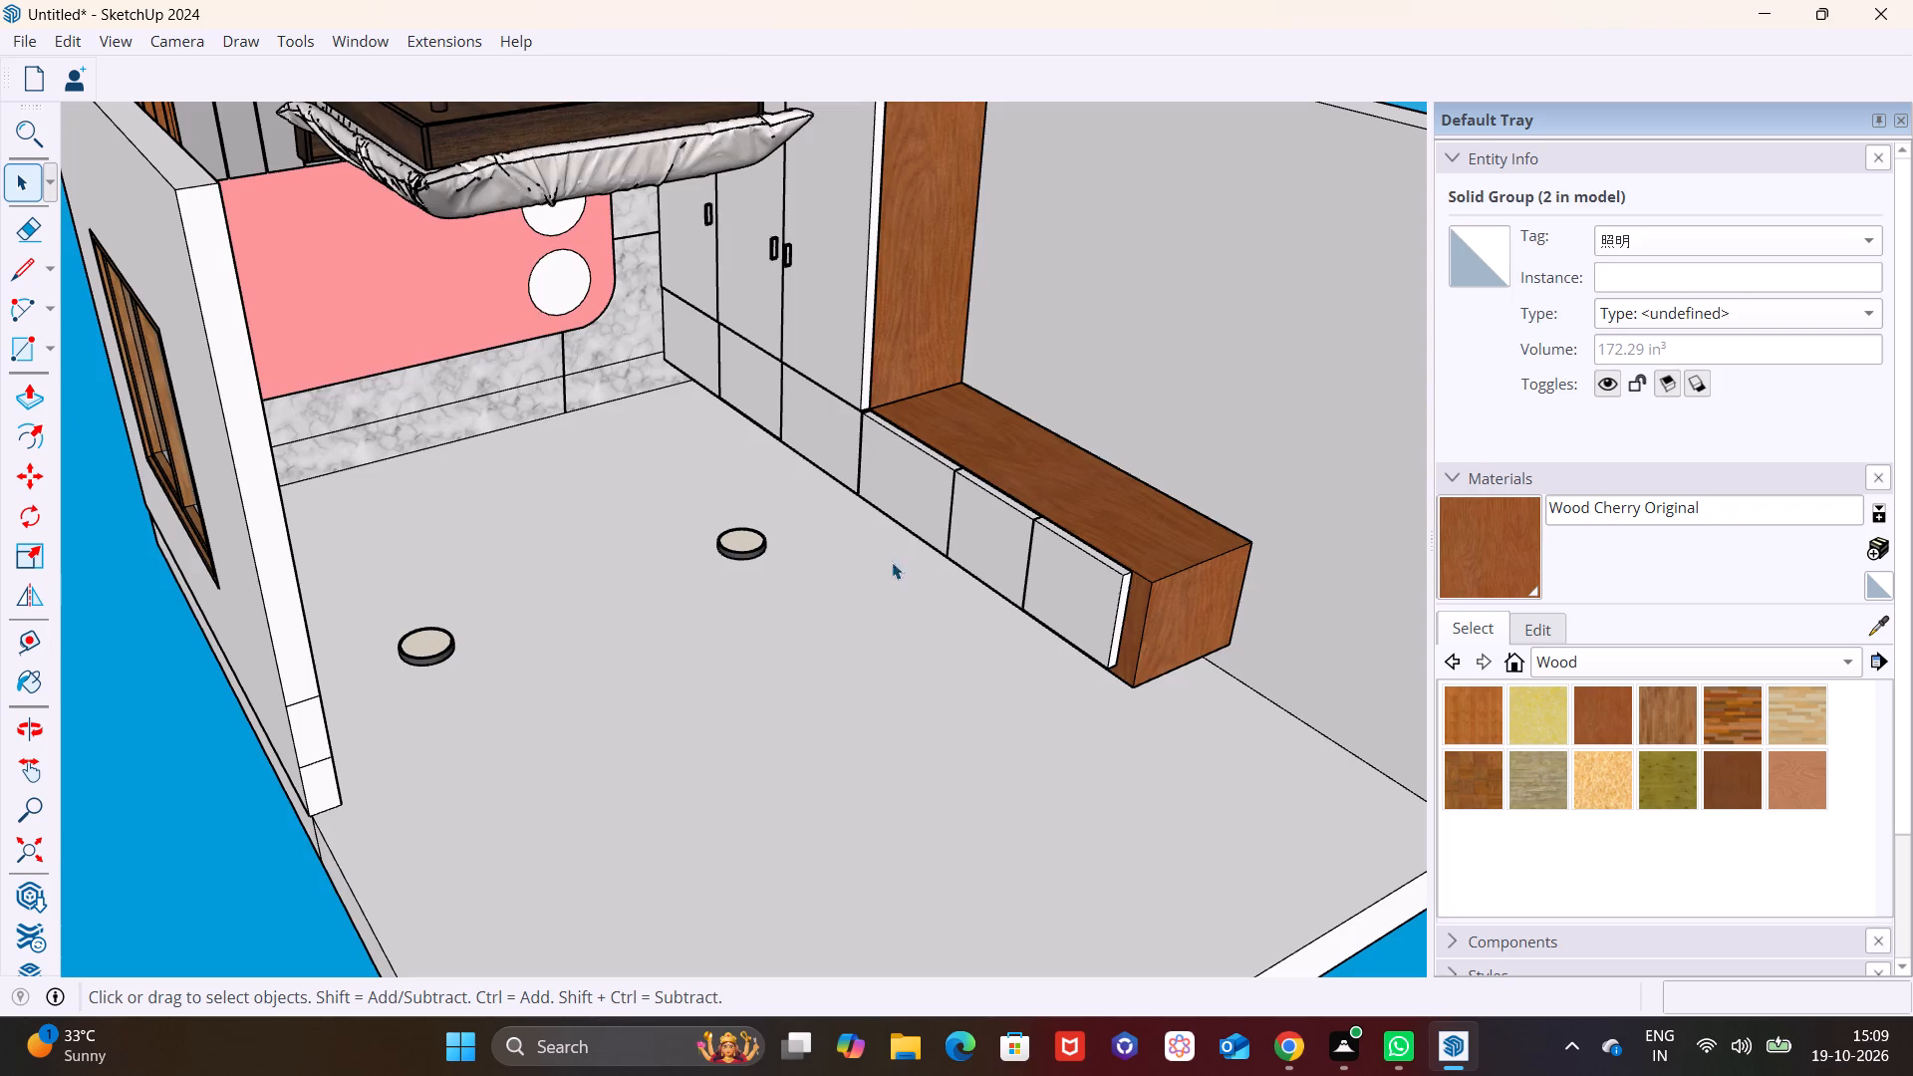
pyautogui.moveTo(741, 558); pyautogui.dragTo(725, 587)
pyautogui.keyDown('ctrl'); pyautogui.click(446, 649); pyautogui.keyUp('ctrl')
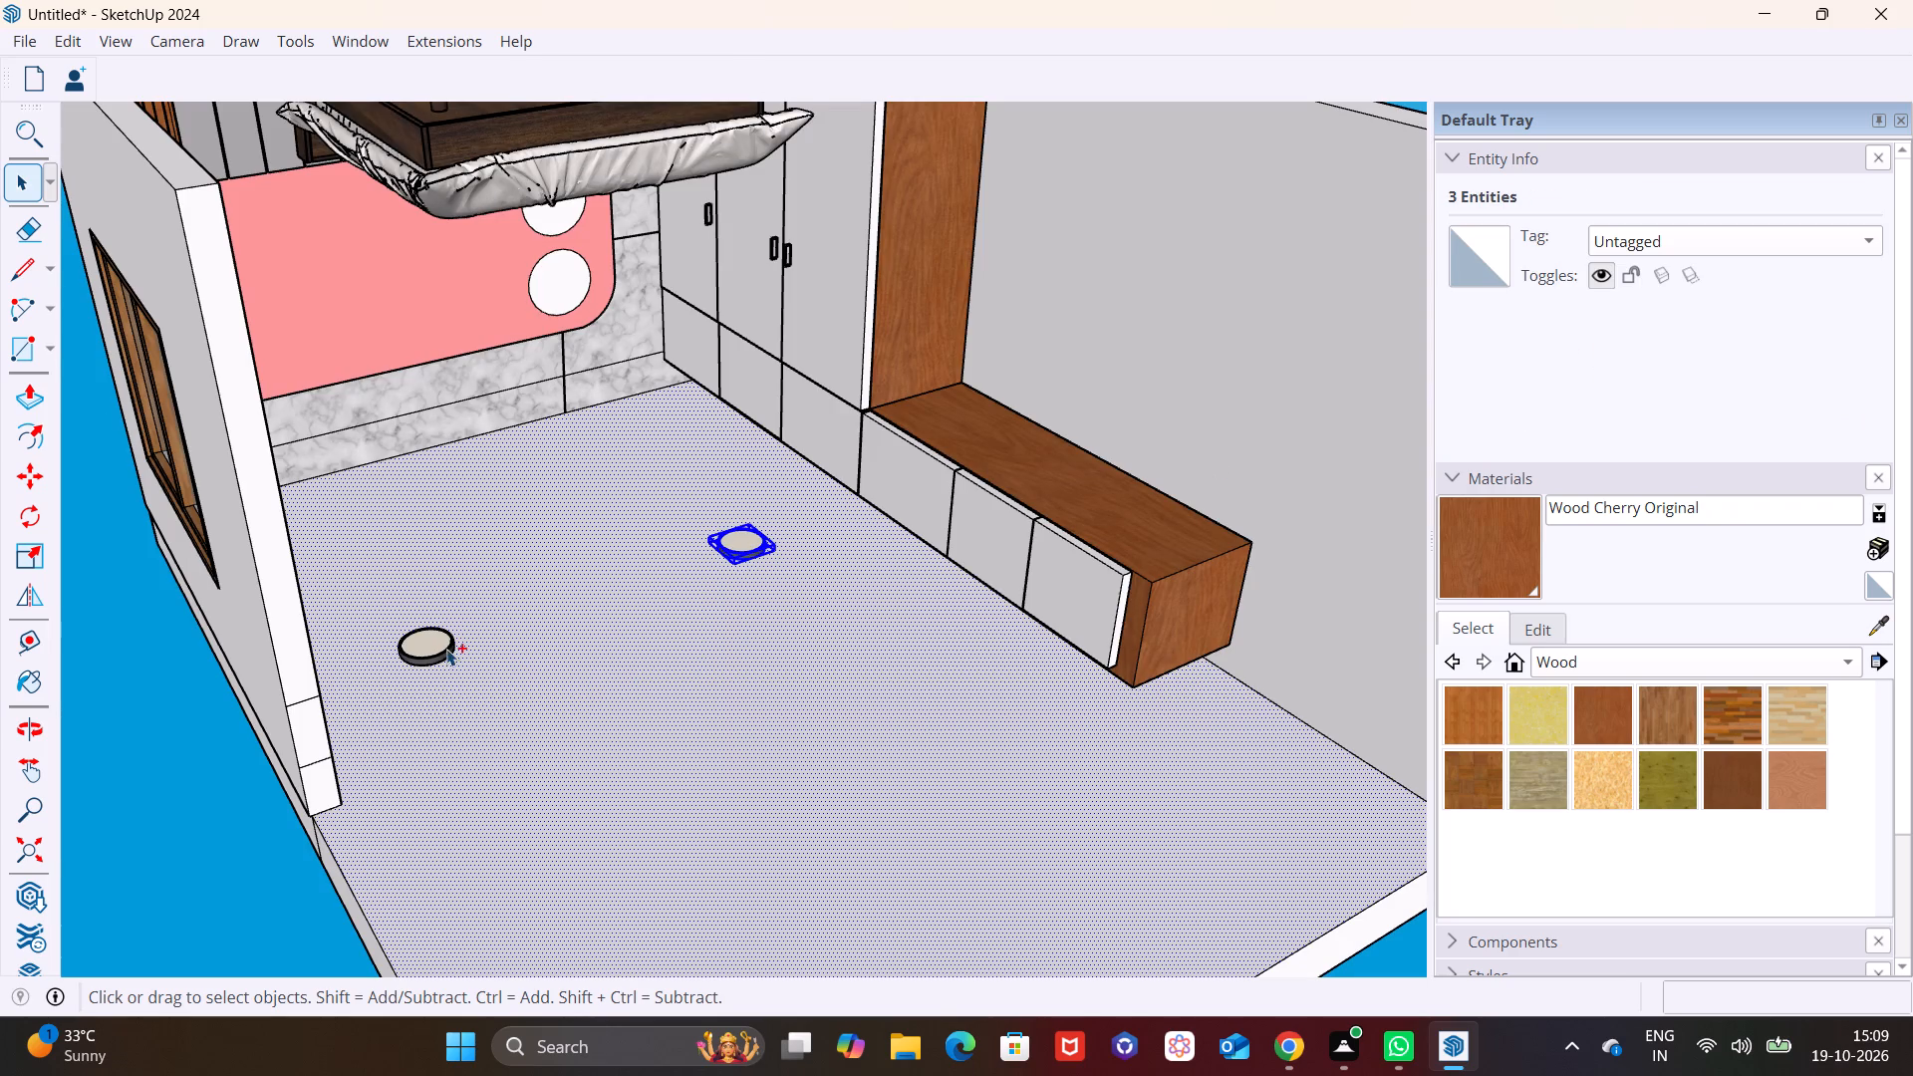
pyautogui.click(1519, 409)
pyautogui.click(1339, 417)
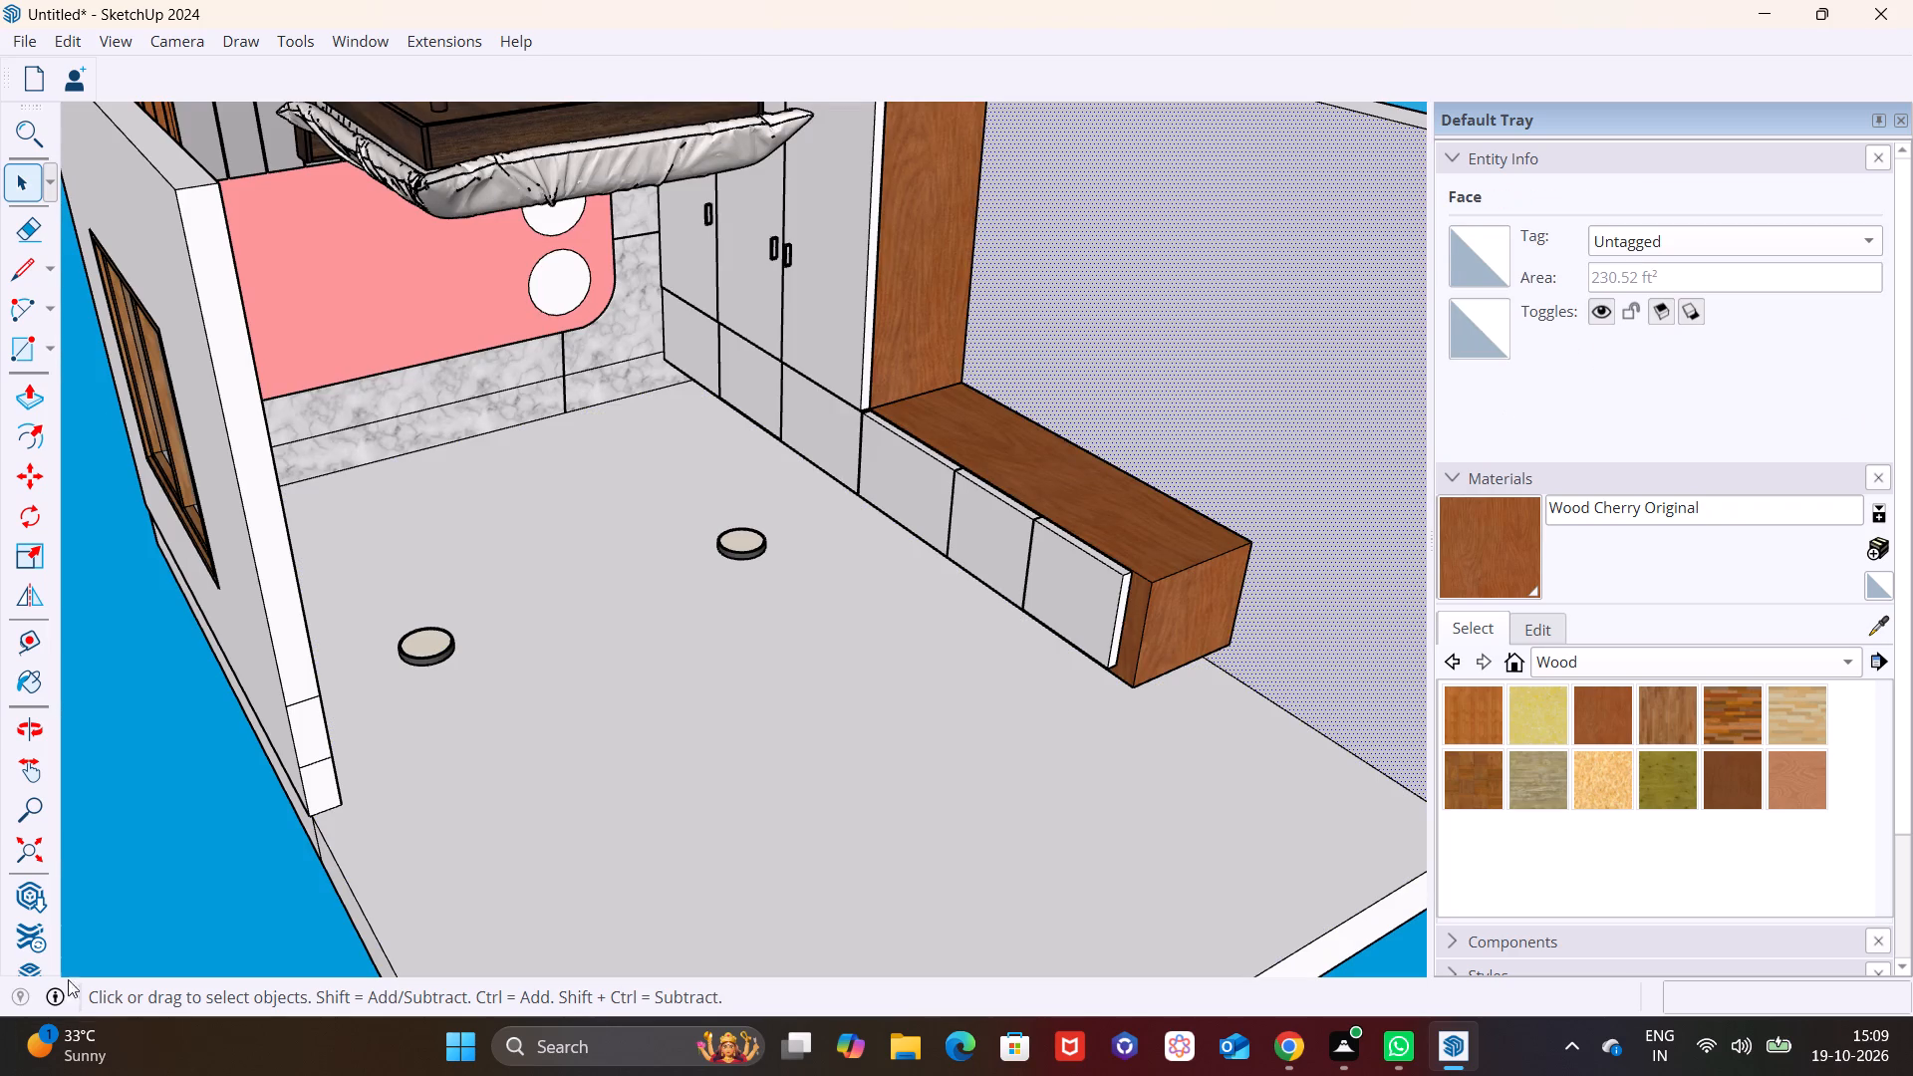
# Move both round ceiling lights together about 4' 1 7/16" along the ceiling toward the bed wall.
pyautogui.click(431, 648)
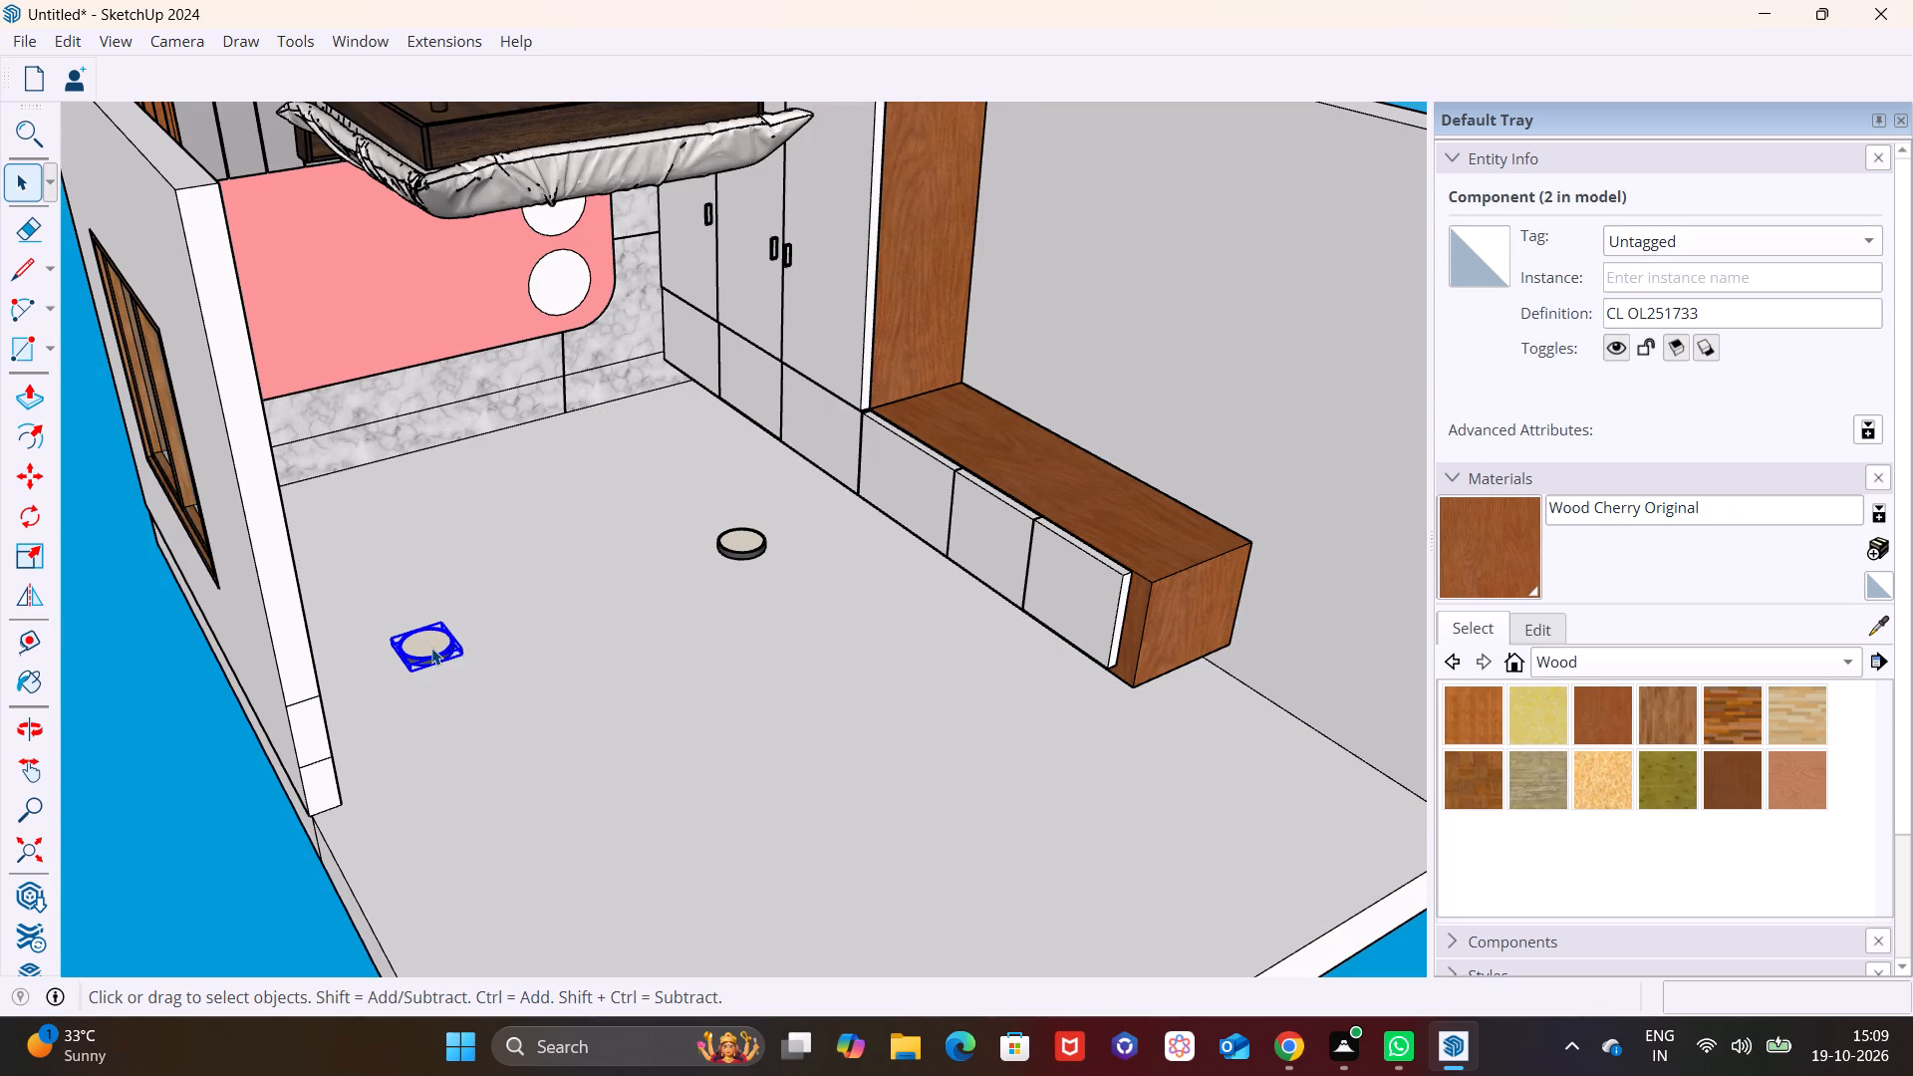
pyautogui.keyDown('ctrl'); pyautogui.click(750, 551); pyautogui.keyUp('ctrl')
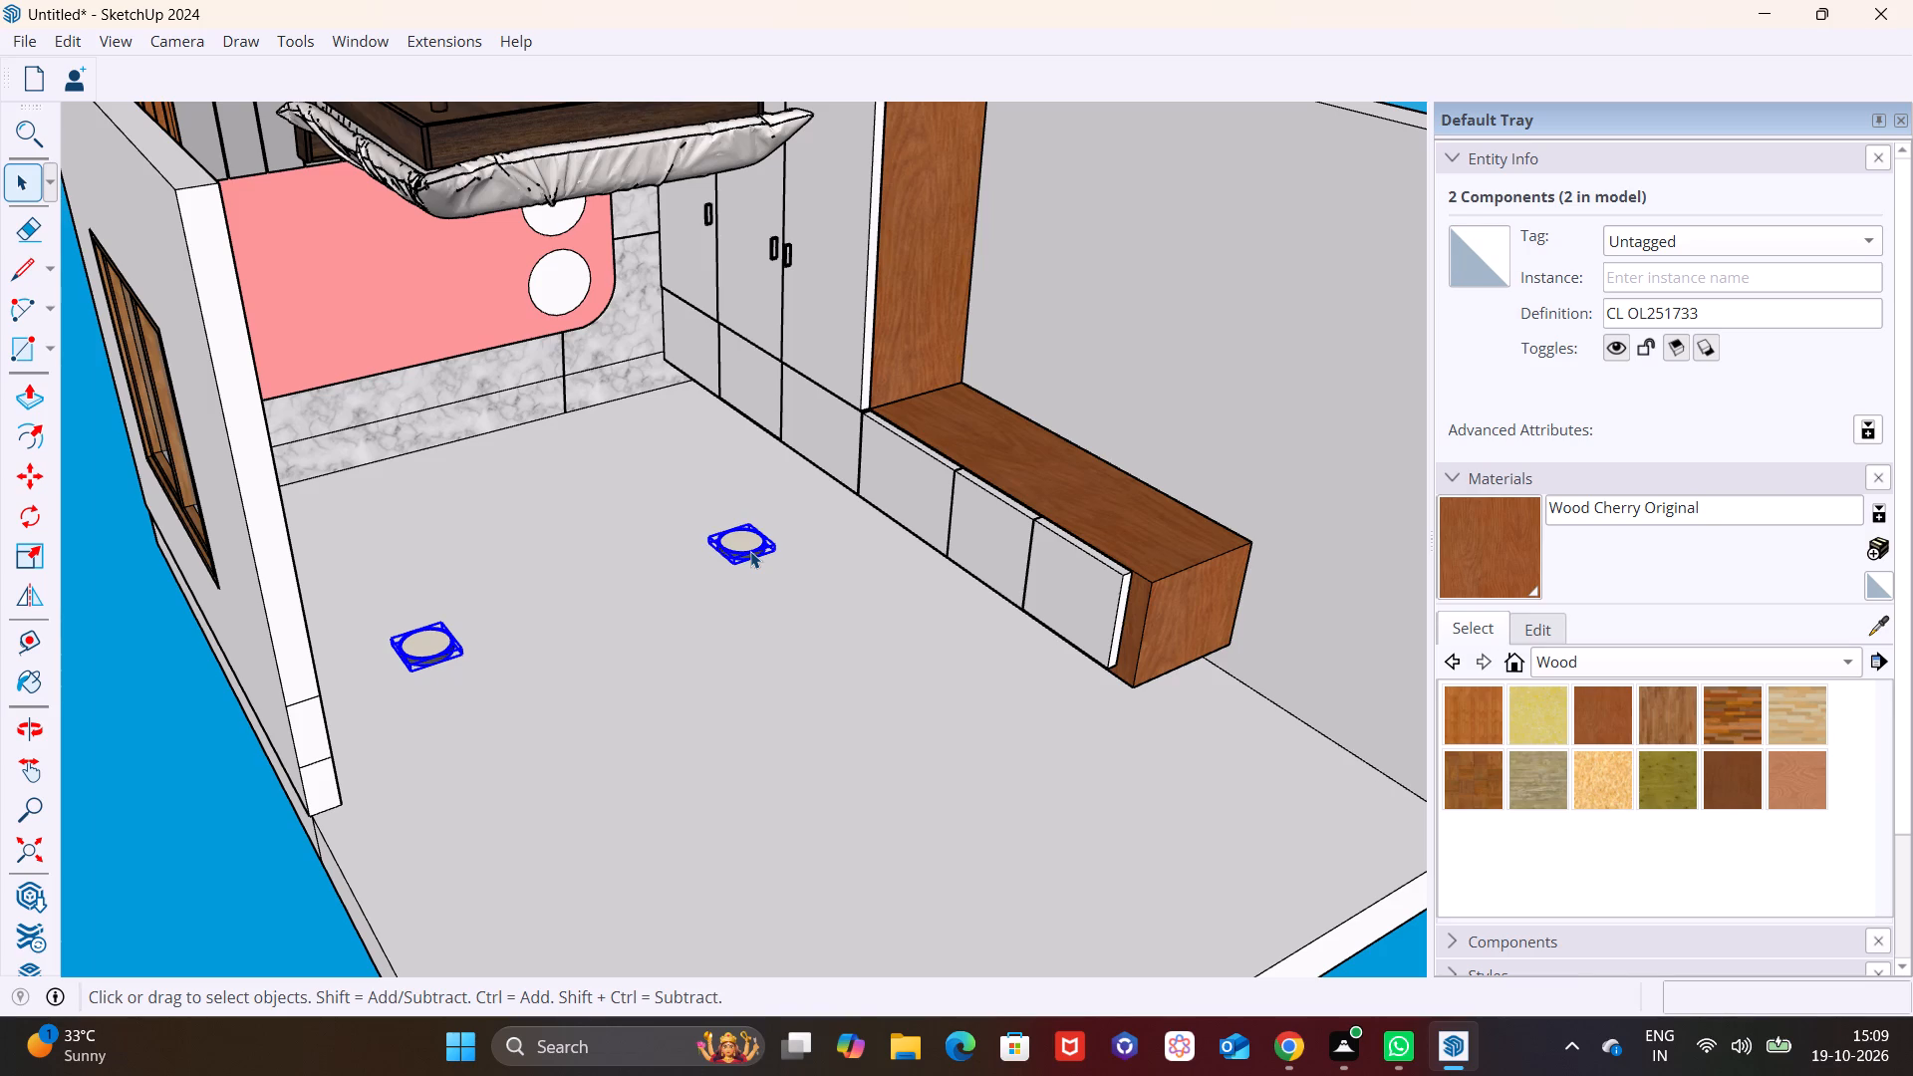
pyautogui.press('m')
pyautogui.click(411, 672)
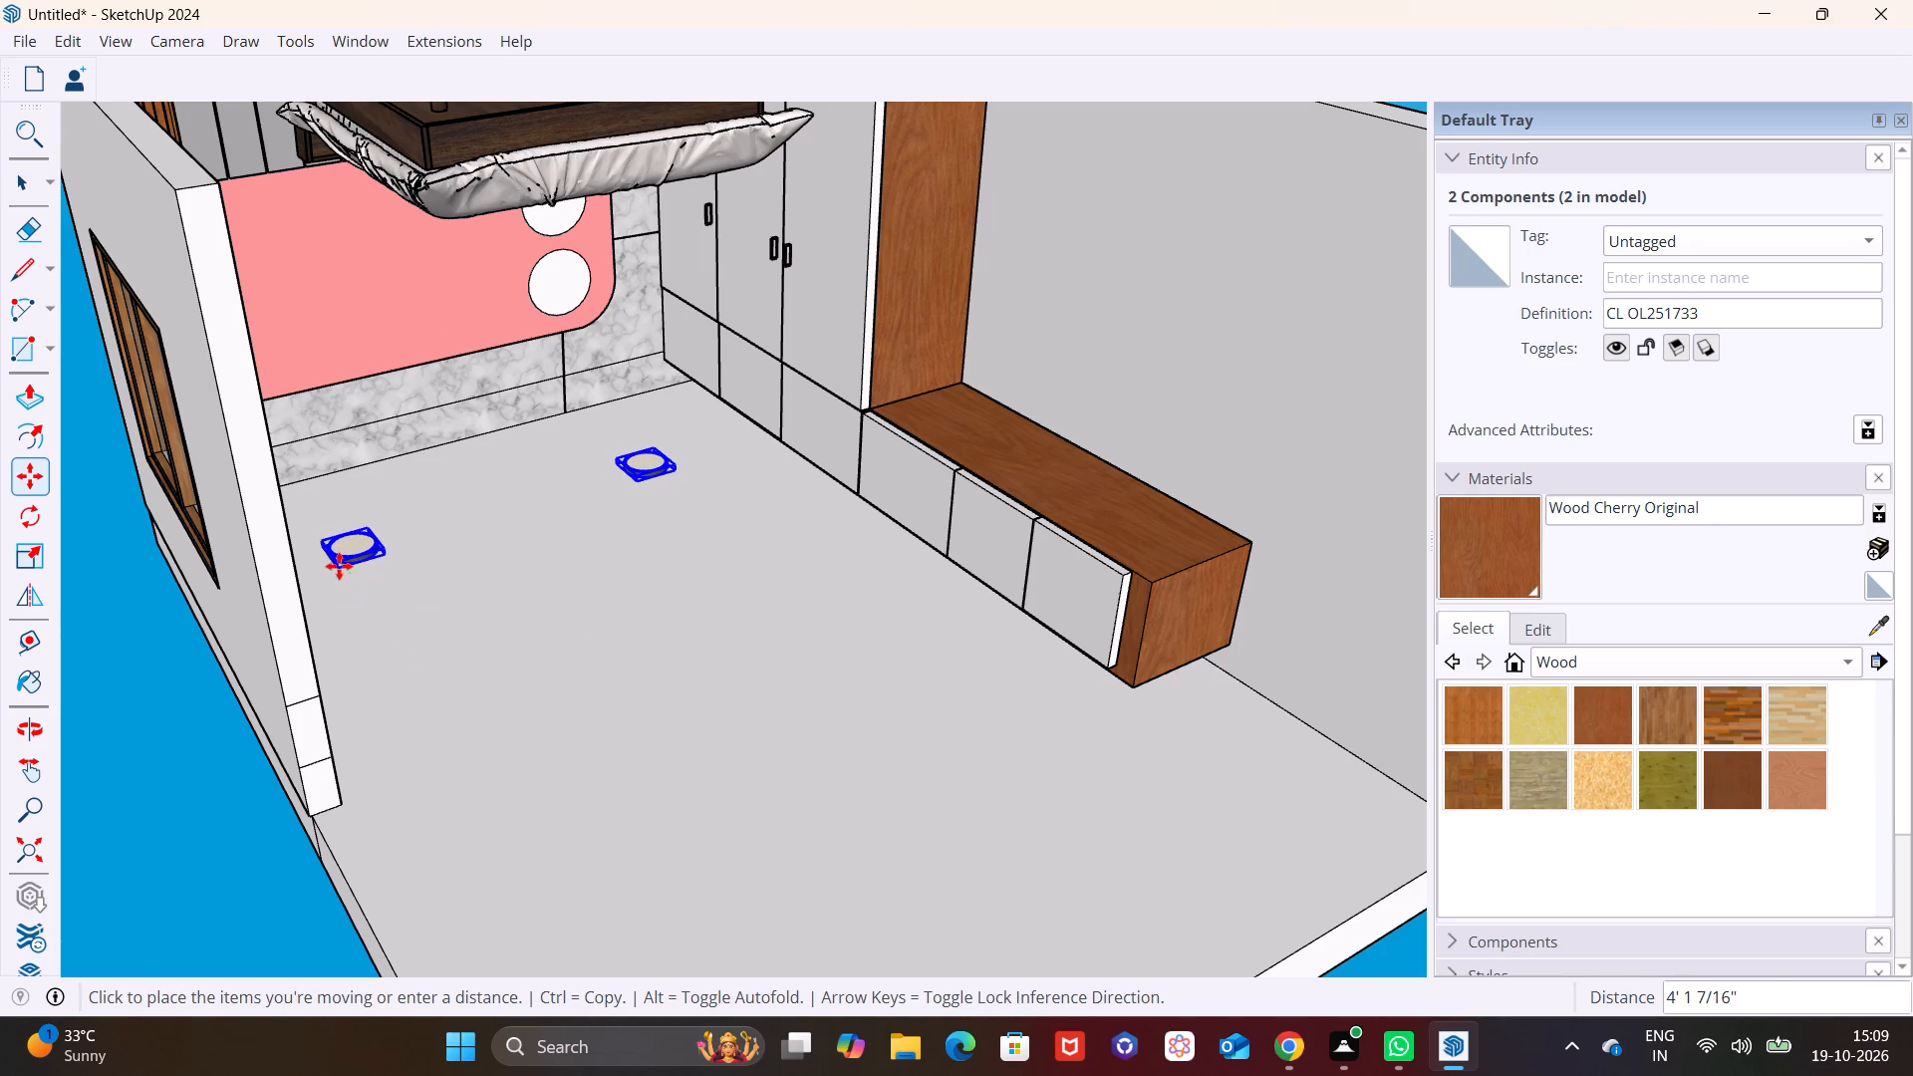
pyautogui.click(339, 566)
# Copy the pair of ceiling lights about 6' 9 1/2" away from the bed wall, plus another copy about 5' beyond, making three rows.
pyautogui.click(341, 570)
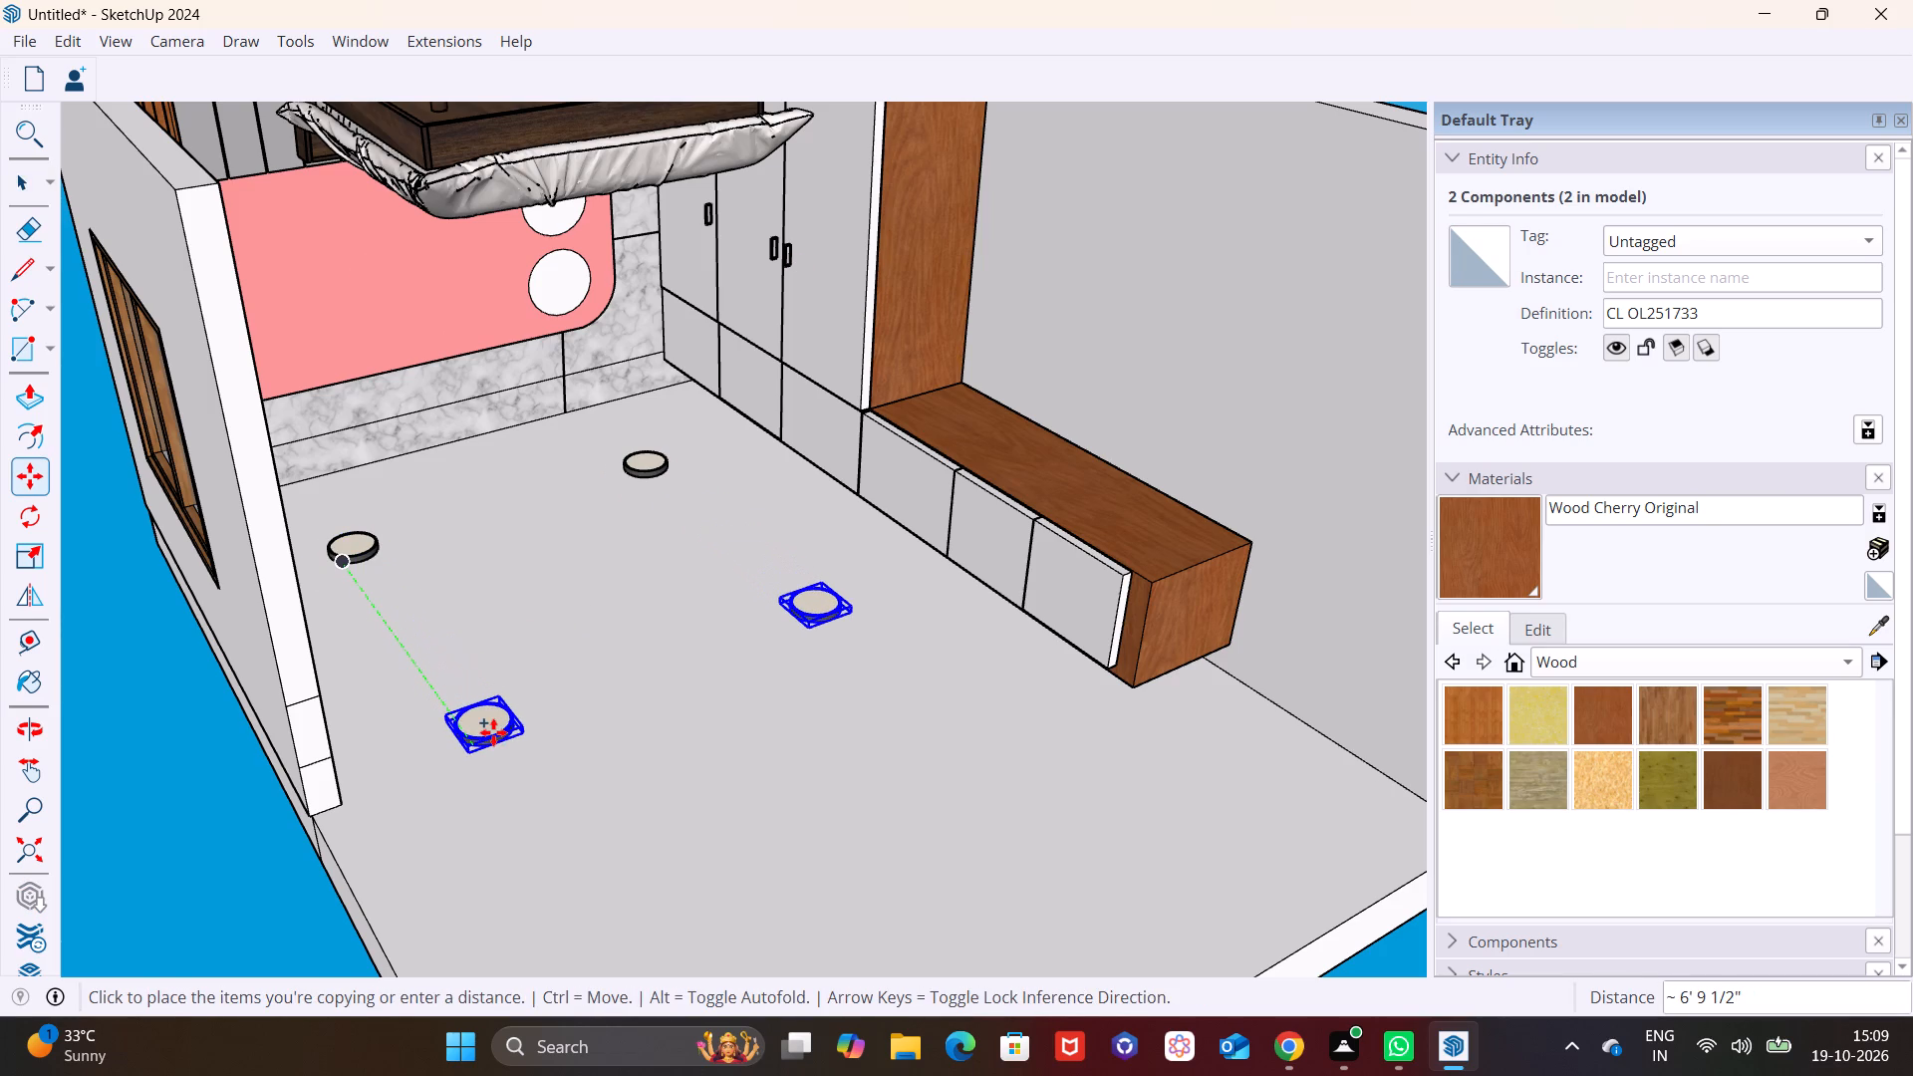
pyautogui.click(493, 732)
pyautogui.click(476, 743)
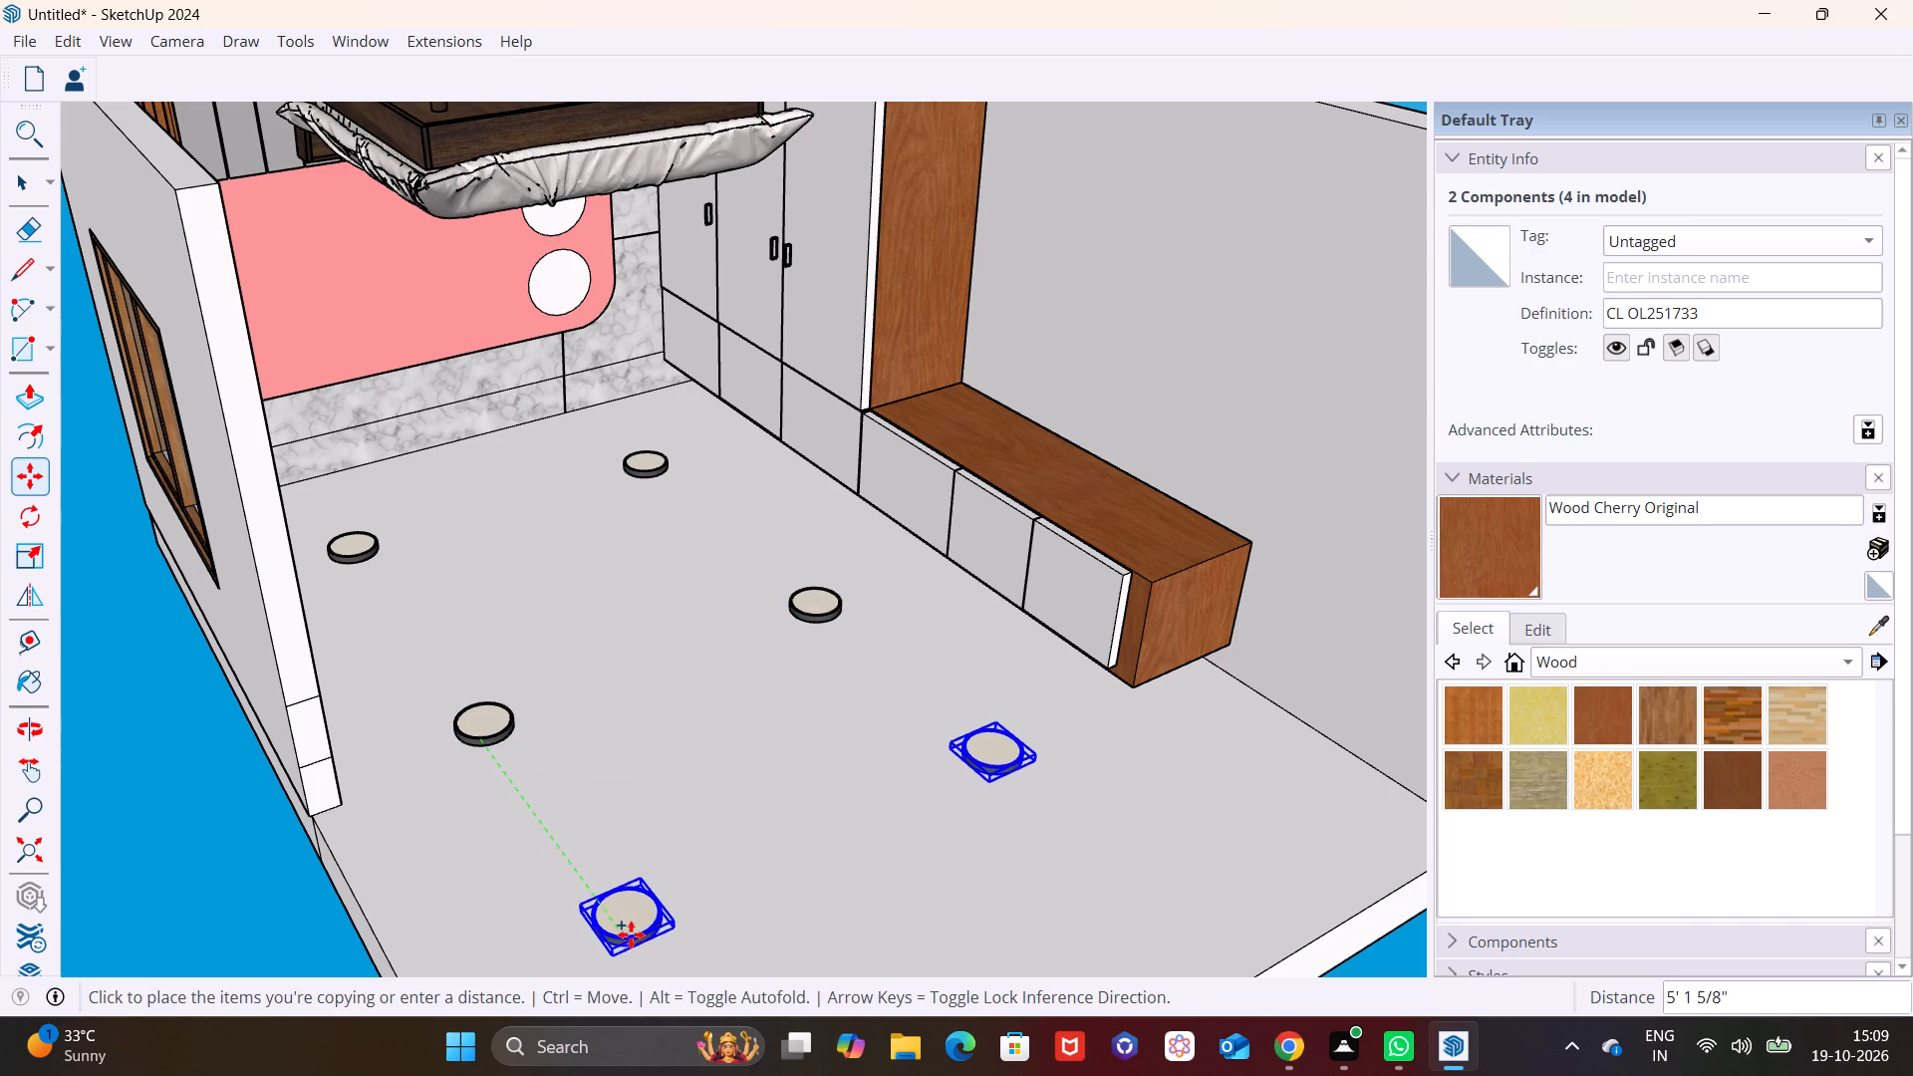
pyautogui.click(641, 945)
pyautogui.press('space')
pyautogui.click(1146, 437)
# Examine the ceiling light layout in relation to the bed, wardrobe and window from around and inside the room.
pyautogui.scroll(-2, 1154, 417)
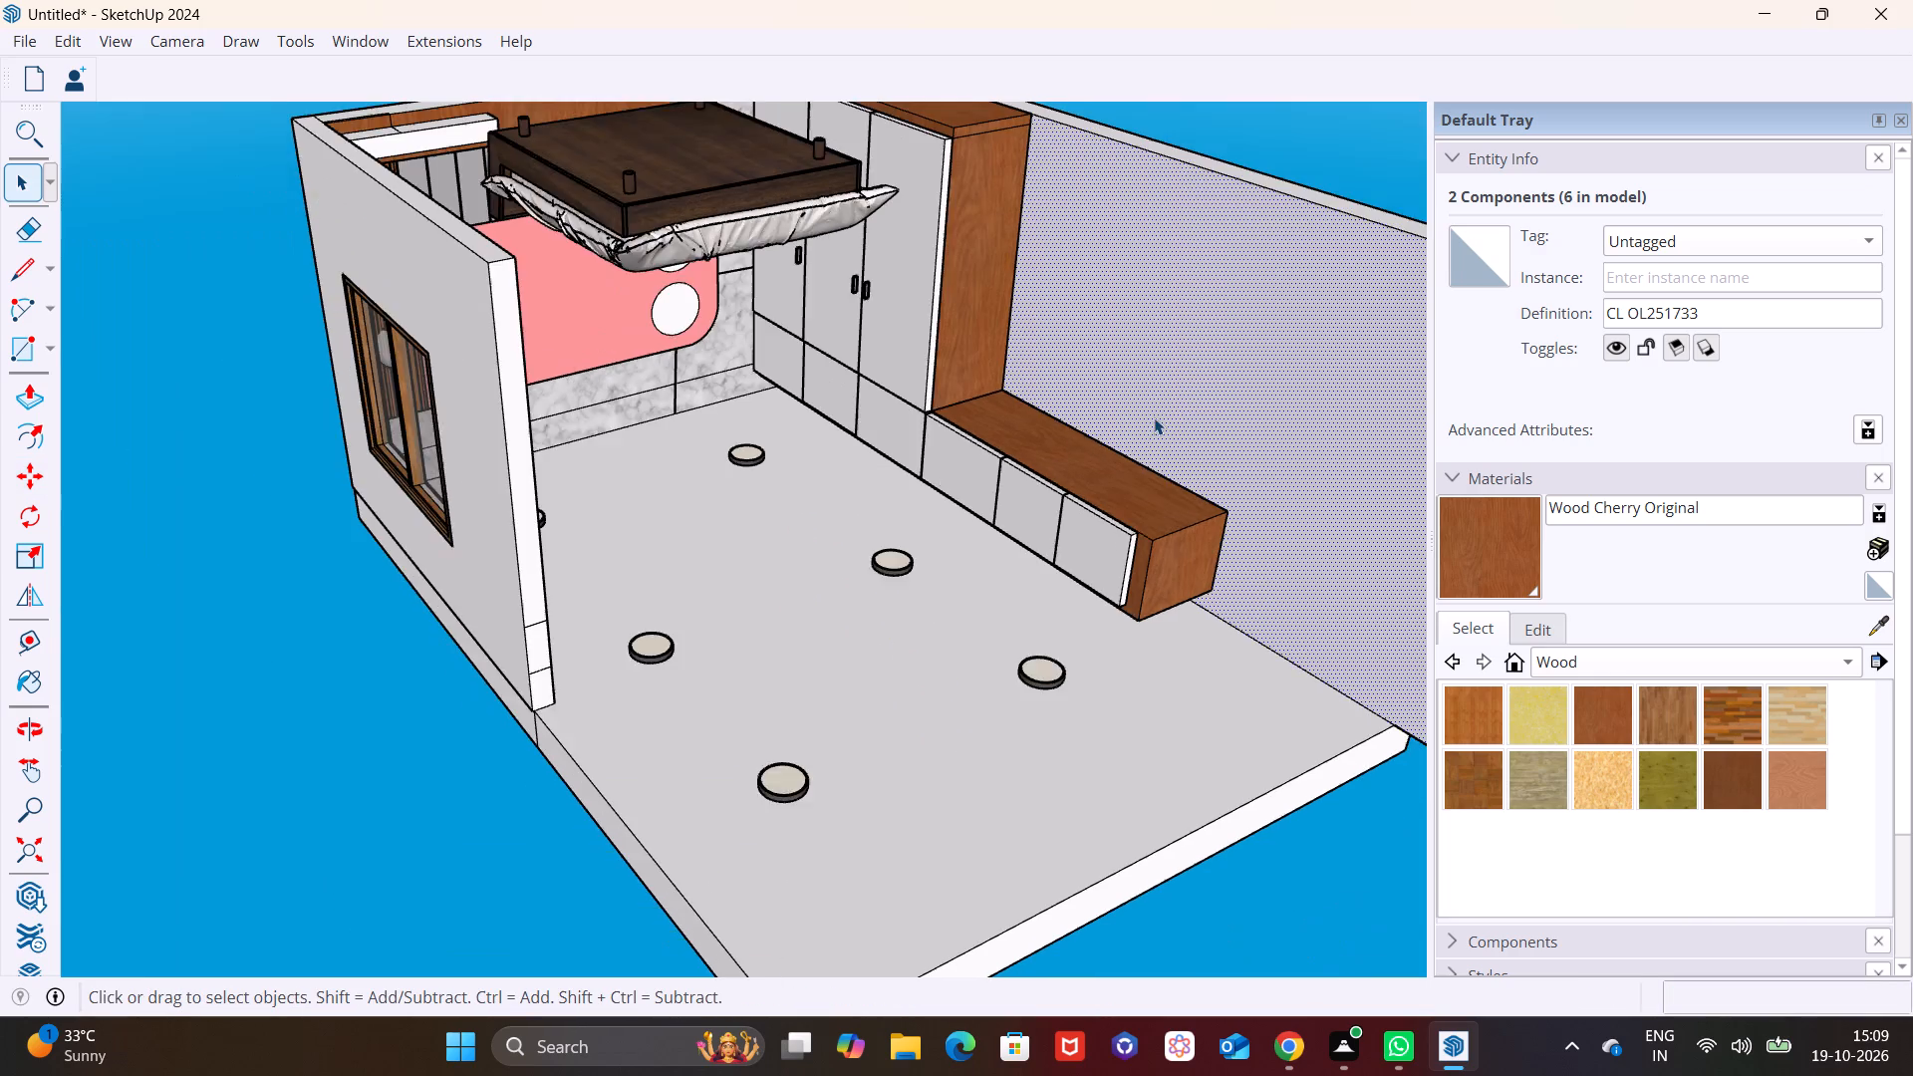
pyautogui.scroll(-3, 1154, 417)
pyautogui.moveTo(937, 511); pyautogui.dragTo(841, 949, button='middle')
pyautogui.moveTo(200, 627); pyautogui.dragTo(10, 783, button='middle')
pyautogui.moveTo(579, 348); pyautogui.dragTo(391, 523, button='middle')
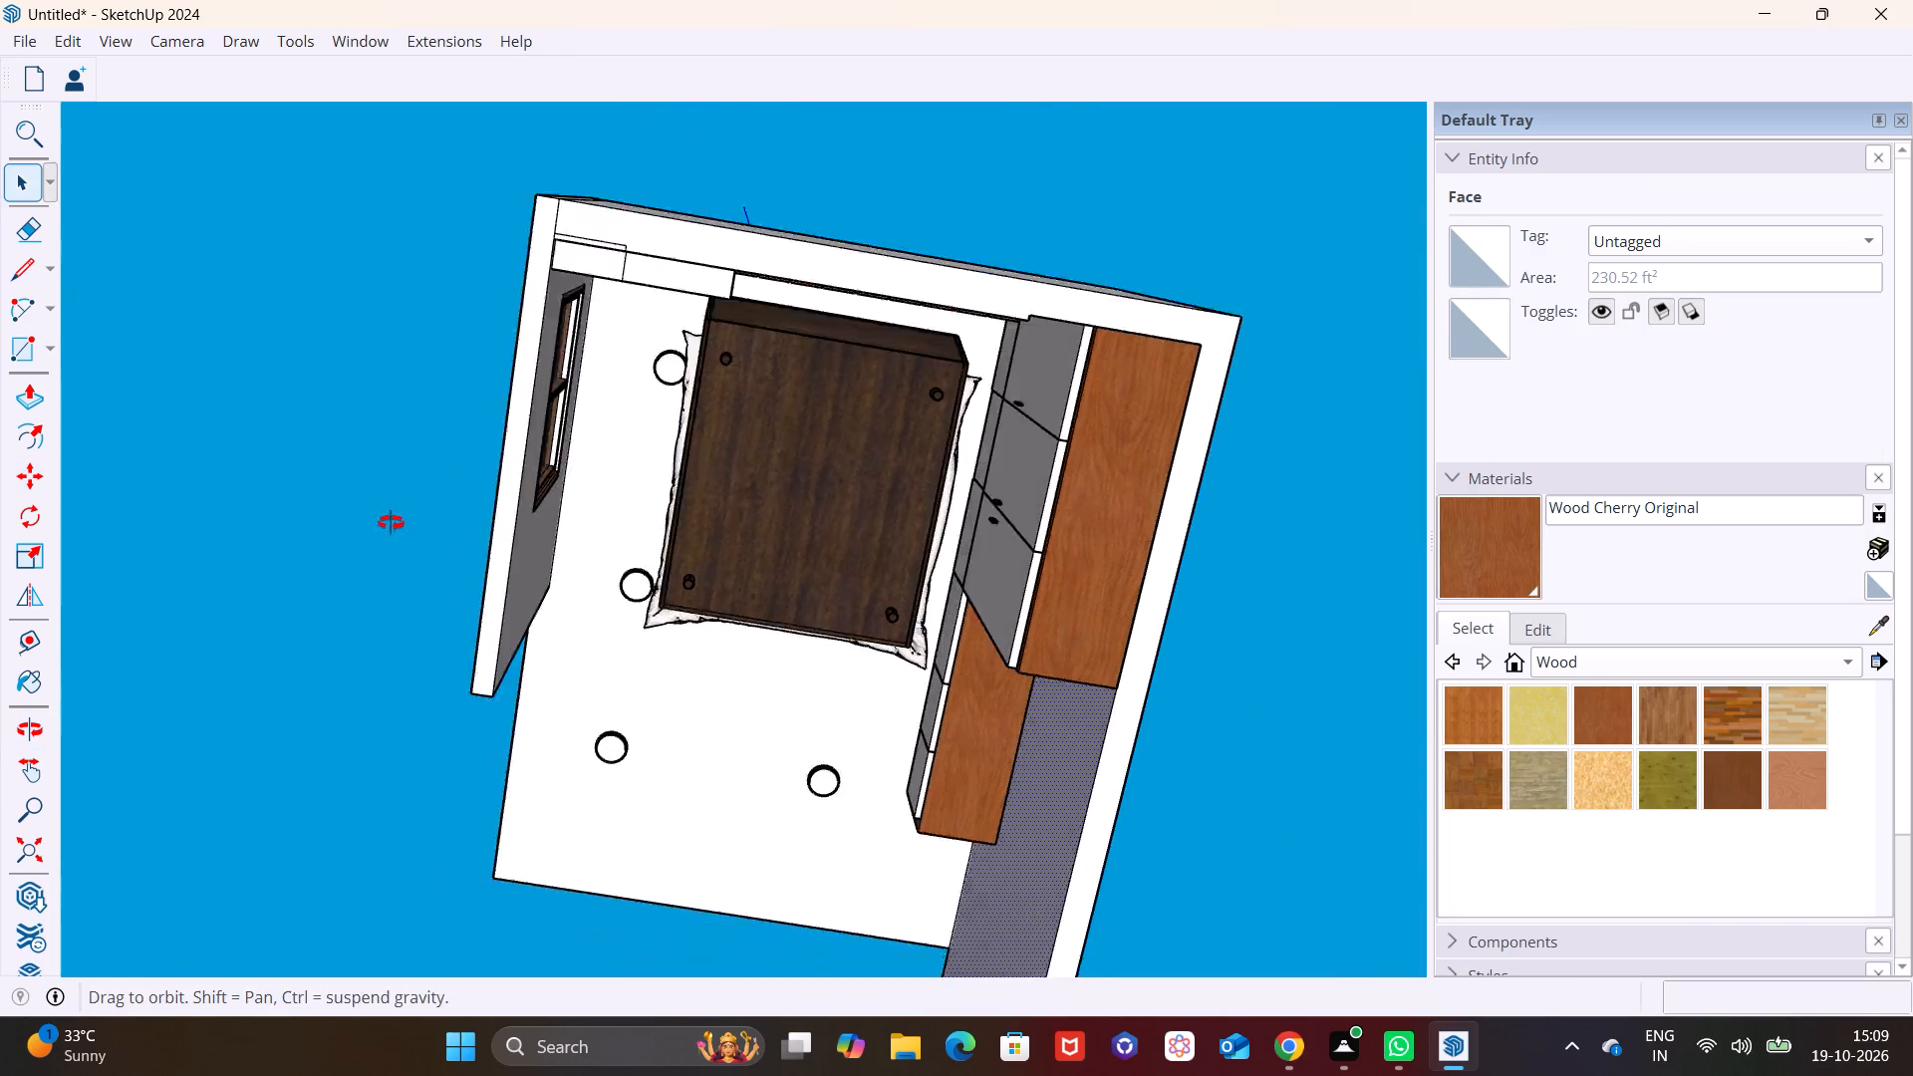
pyautogui.moveTo(391, 523); pyautogui.dragTo(328, 665, button='middle')
pyautogui.moveTo(646, 371); pyautogui.dragTo(142, 793, button='middle')
pyautogui.moveTo(693, 421); pyautogui.dragTo(311, 749, button='middle')
pyautogui.scroll(1, 351, 713)
pyautogui.moveTo(579, 596); pyautogui.dragTo(268, 604, button='middle')
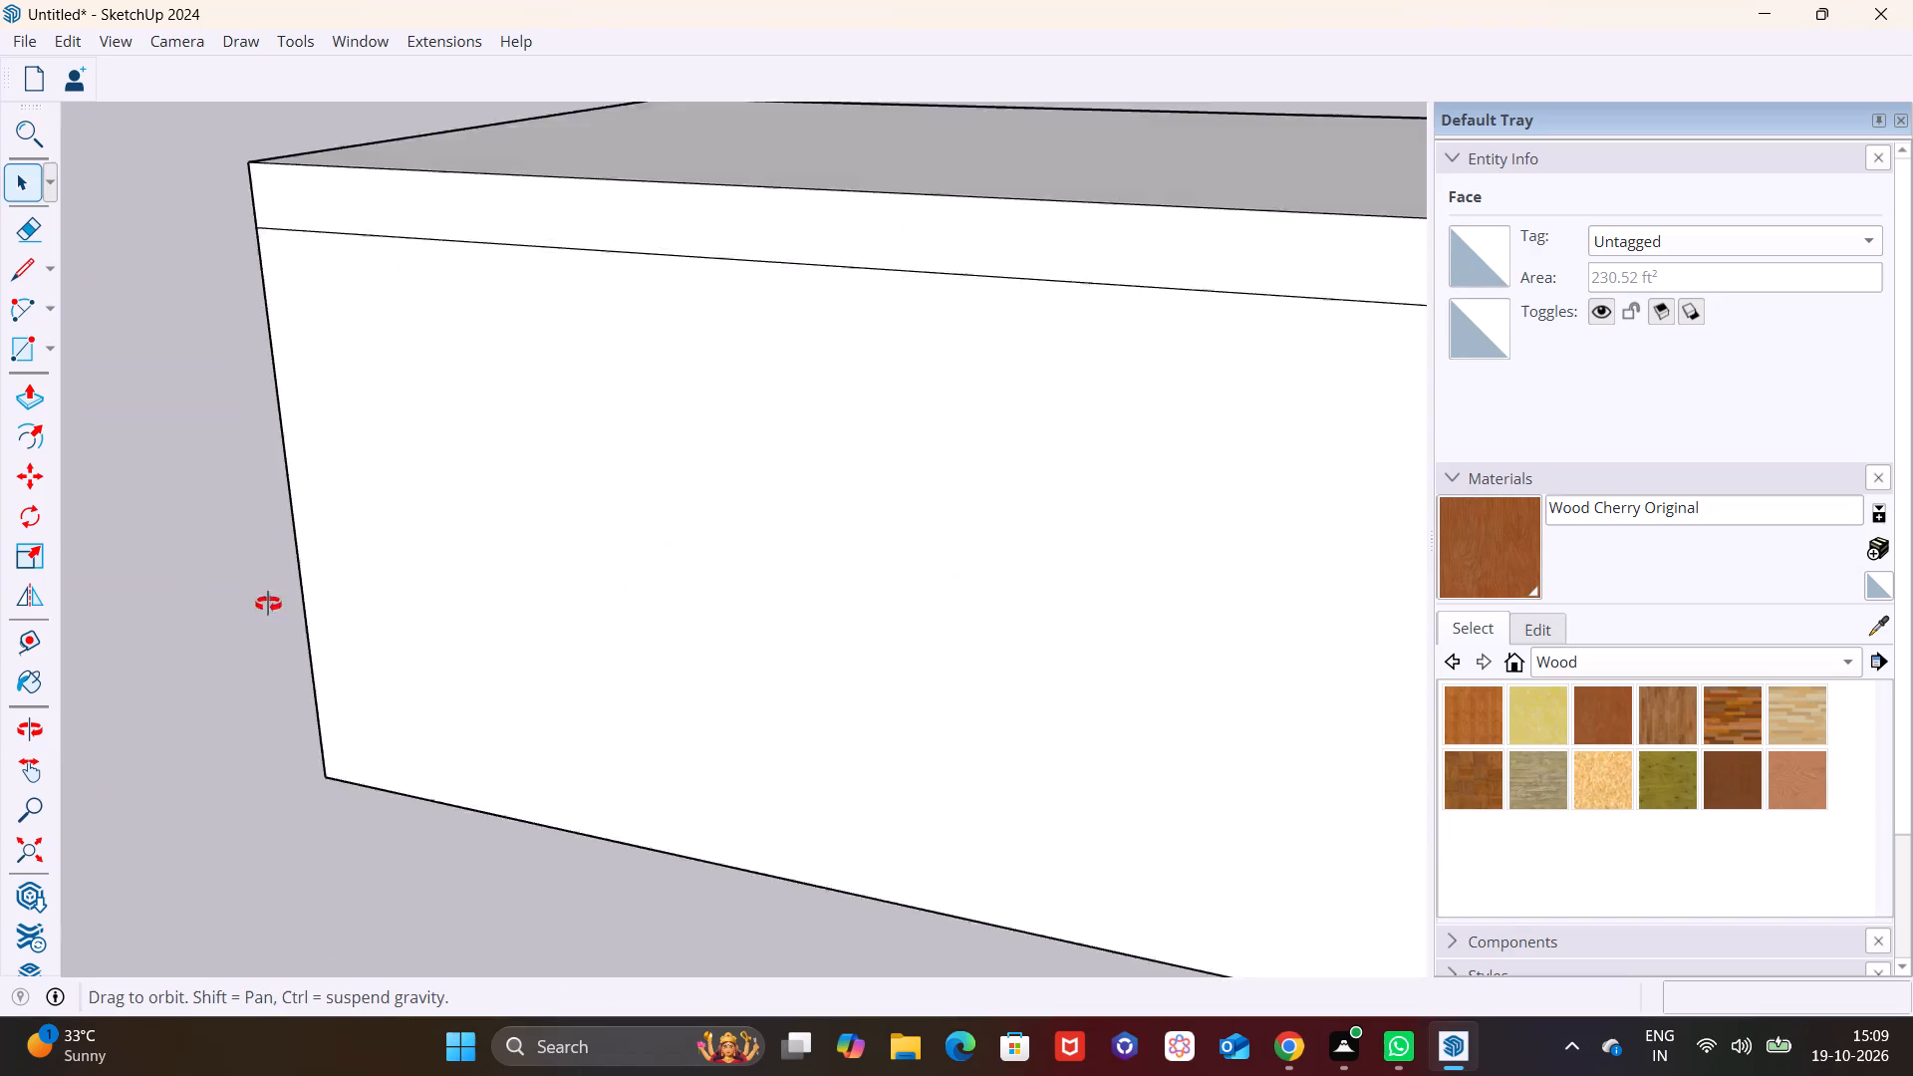
pyautogui.moveTo(268, 604); pyautogui.dragTo(0, 473, button='middle')
pyautogui.scroll(-3, 1633, 724)
pyautogui.moveTo(1072, 625); pyautogui.dragTo(696, 630, button='middle')
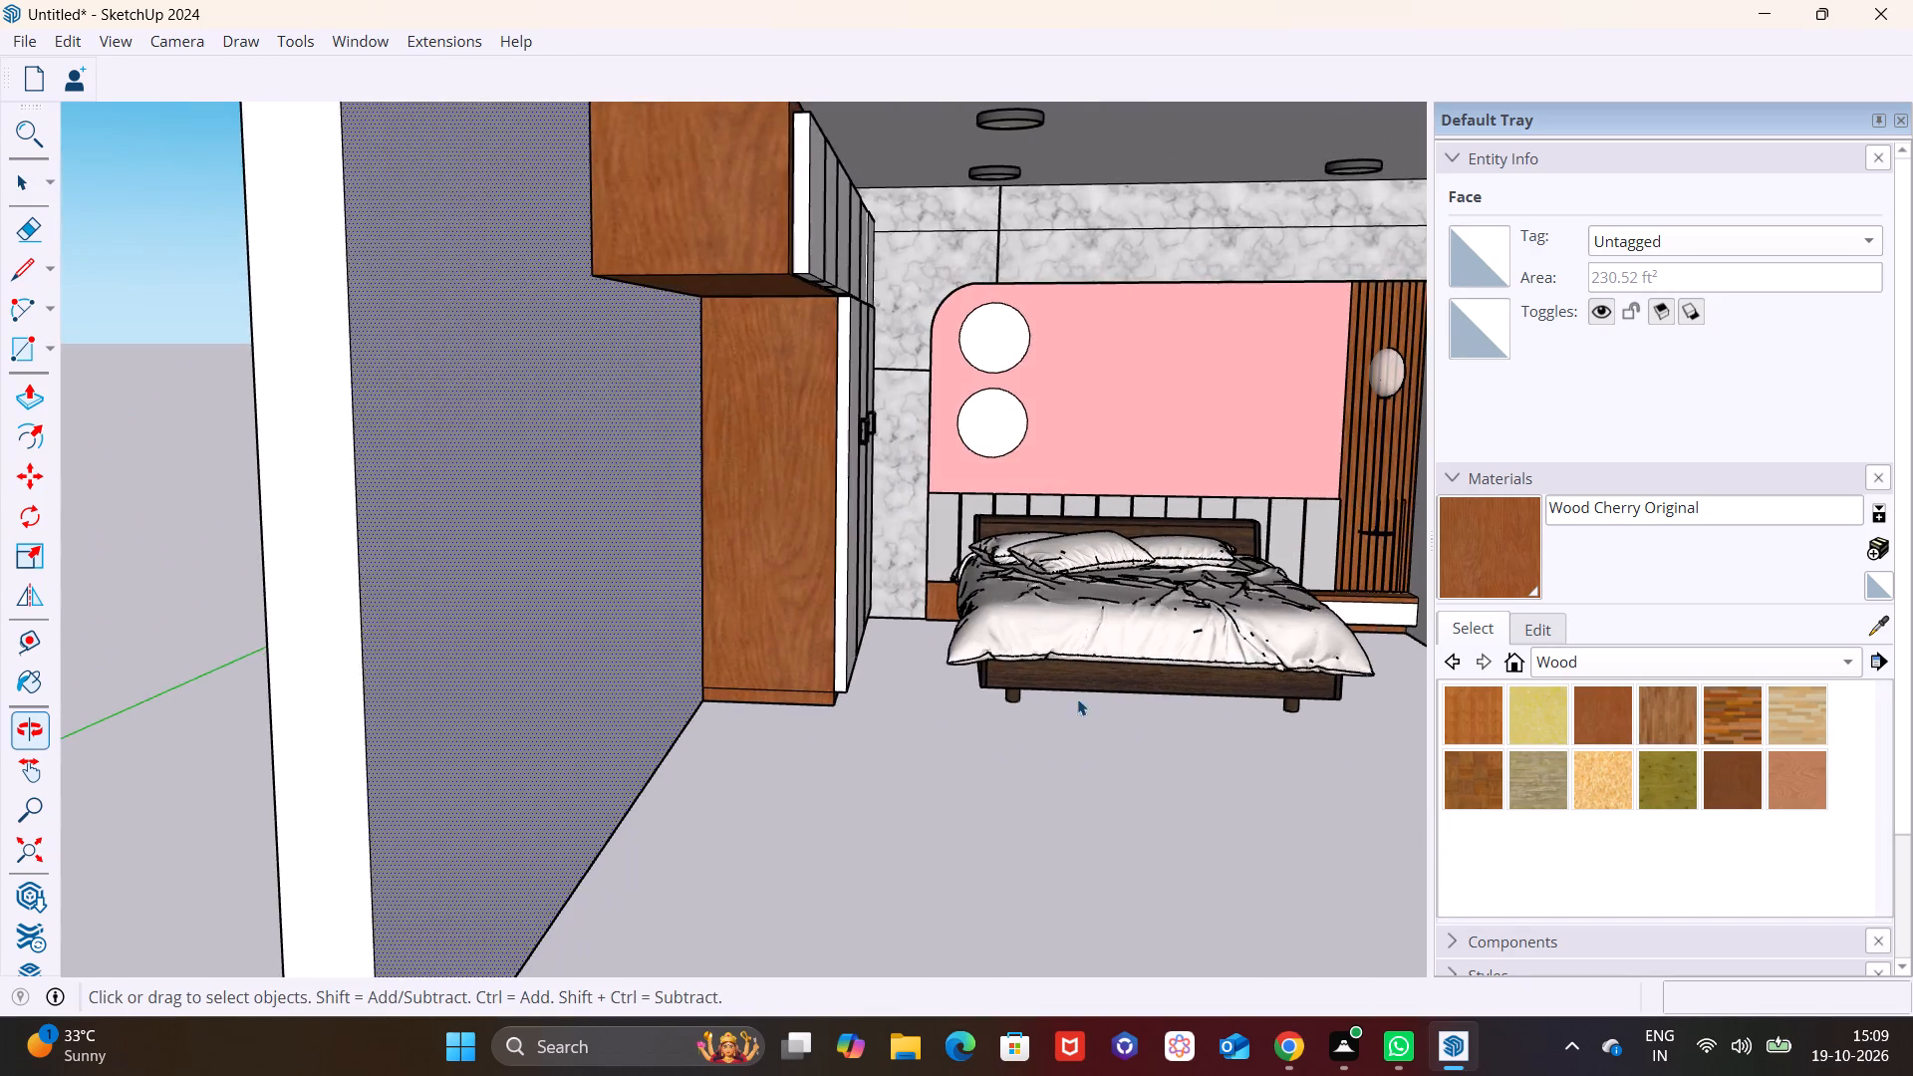
pyautogui.scroll(-5, 1219, 715)
pyautogui.moveTo(1265, 759); pyautogui.dragTo(1134, 401, button='middle')
pyautogui.moveTo(1130, 566); pyautogui.dragTo(759, 733, button='middle')
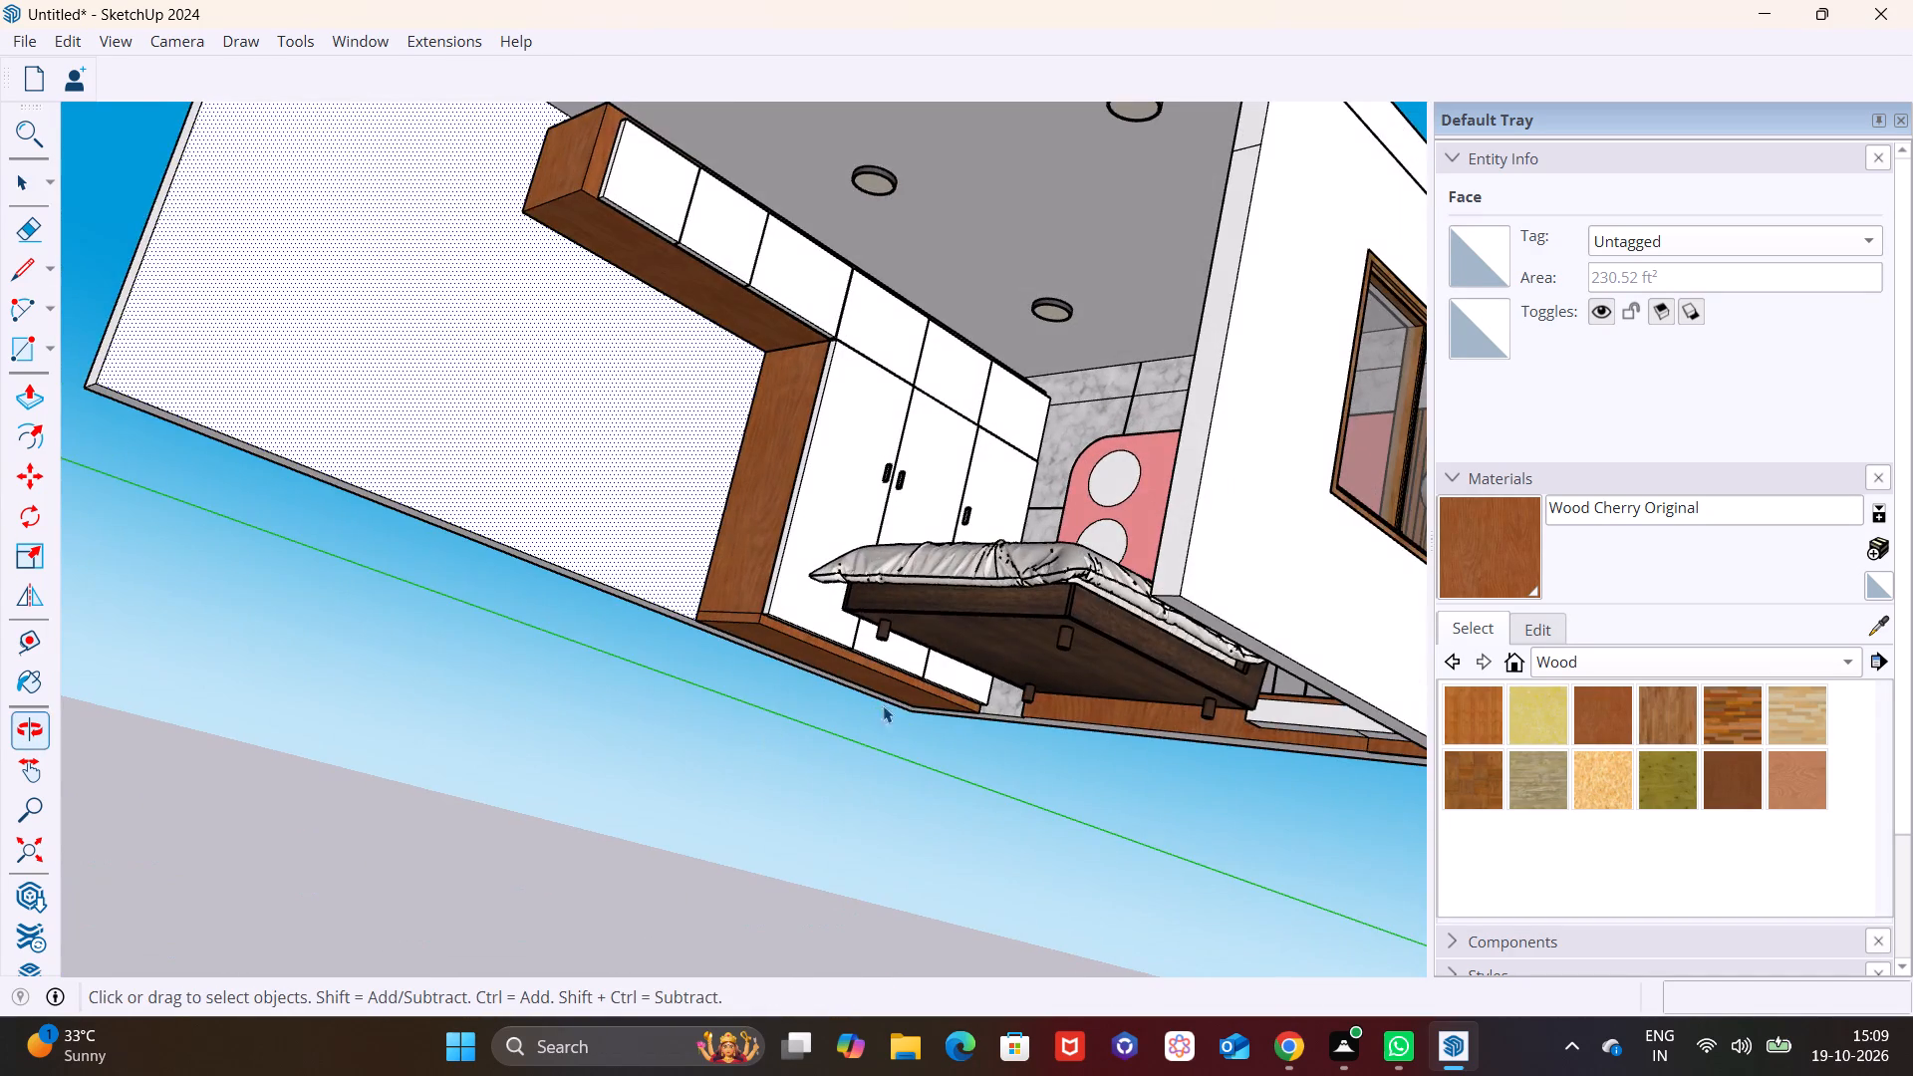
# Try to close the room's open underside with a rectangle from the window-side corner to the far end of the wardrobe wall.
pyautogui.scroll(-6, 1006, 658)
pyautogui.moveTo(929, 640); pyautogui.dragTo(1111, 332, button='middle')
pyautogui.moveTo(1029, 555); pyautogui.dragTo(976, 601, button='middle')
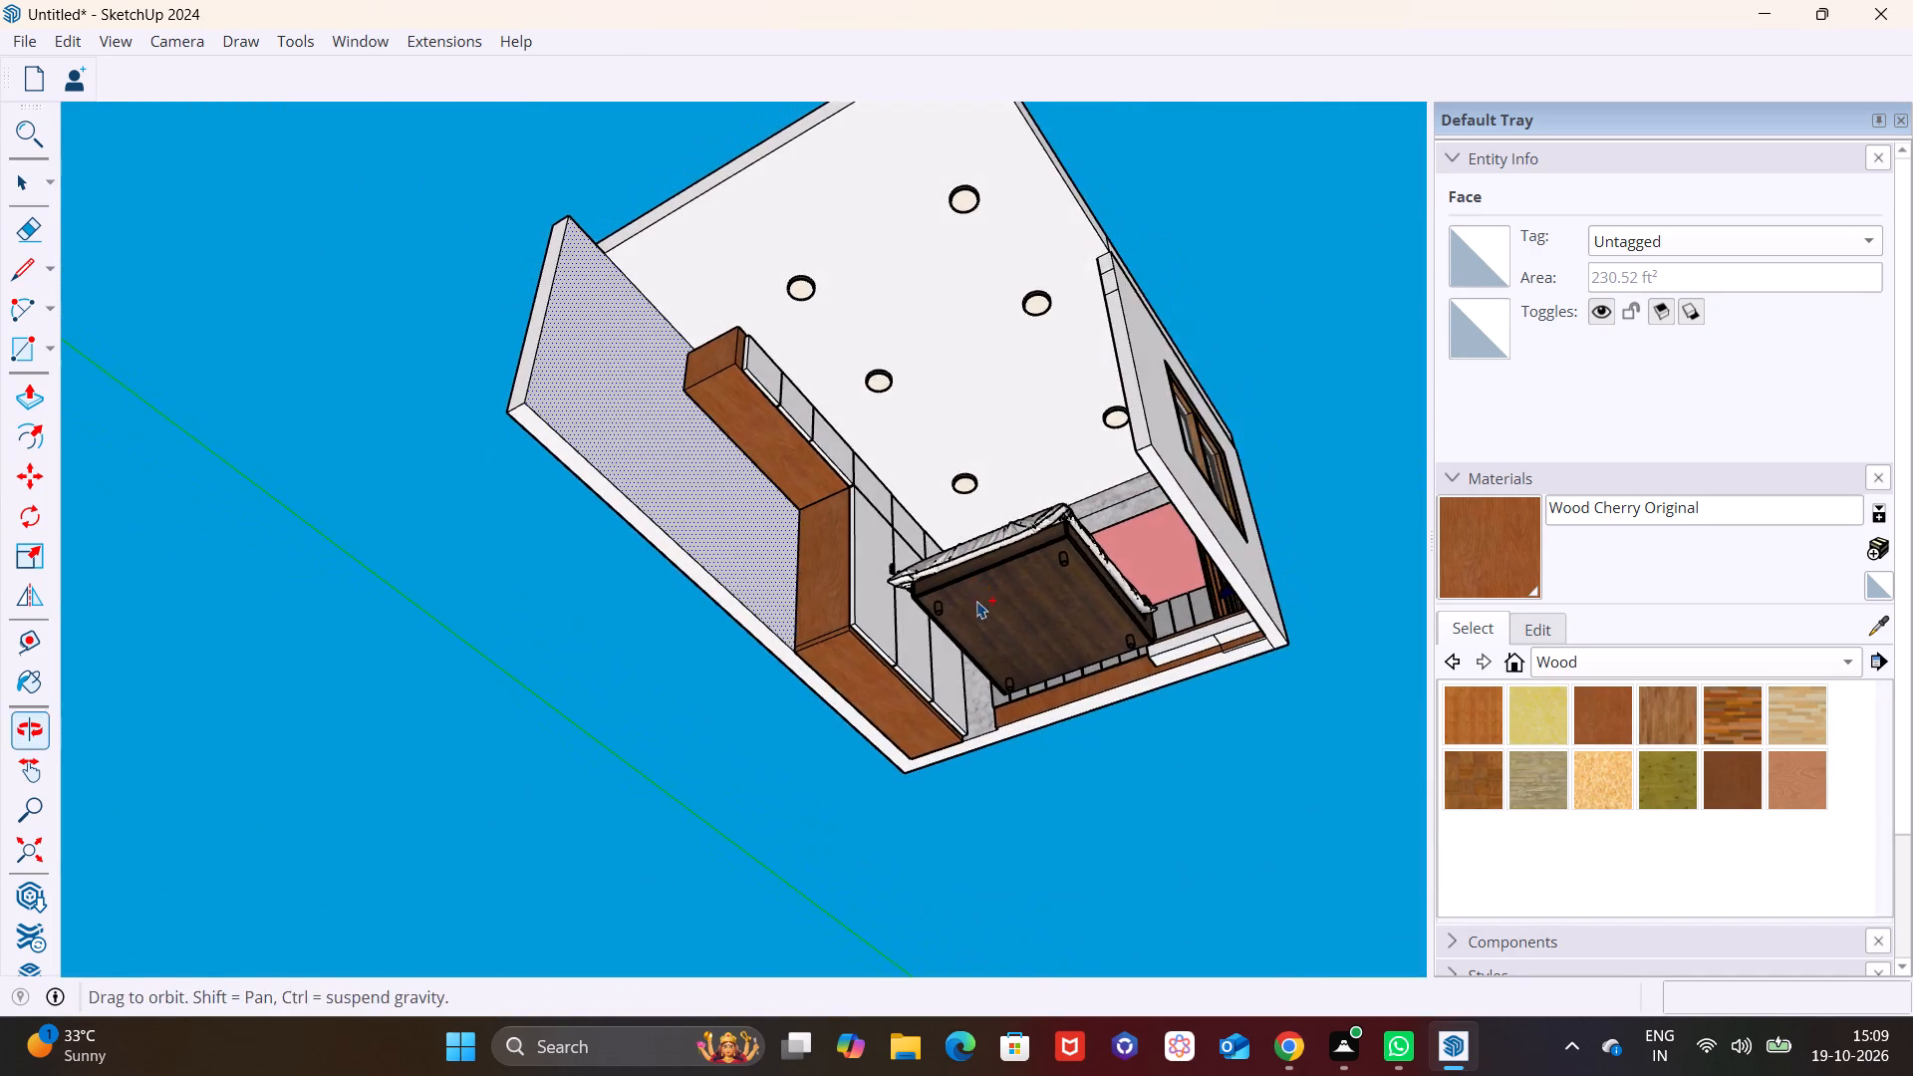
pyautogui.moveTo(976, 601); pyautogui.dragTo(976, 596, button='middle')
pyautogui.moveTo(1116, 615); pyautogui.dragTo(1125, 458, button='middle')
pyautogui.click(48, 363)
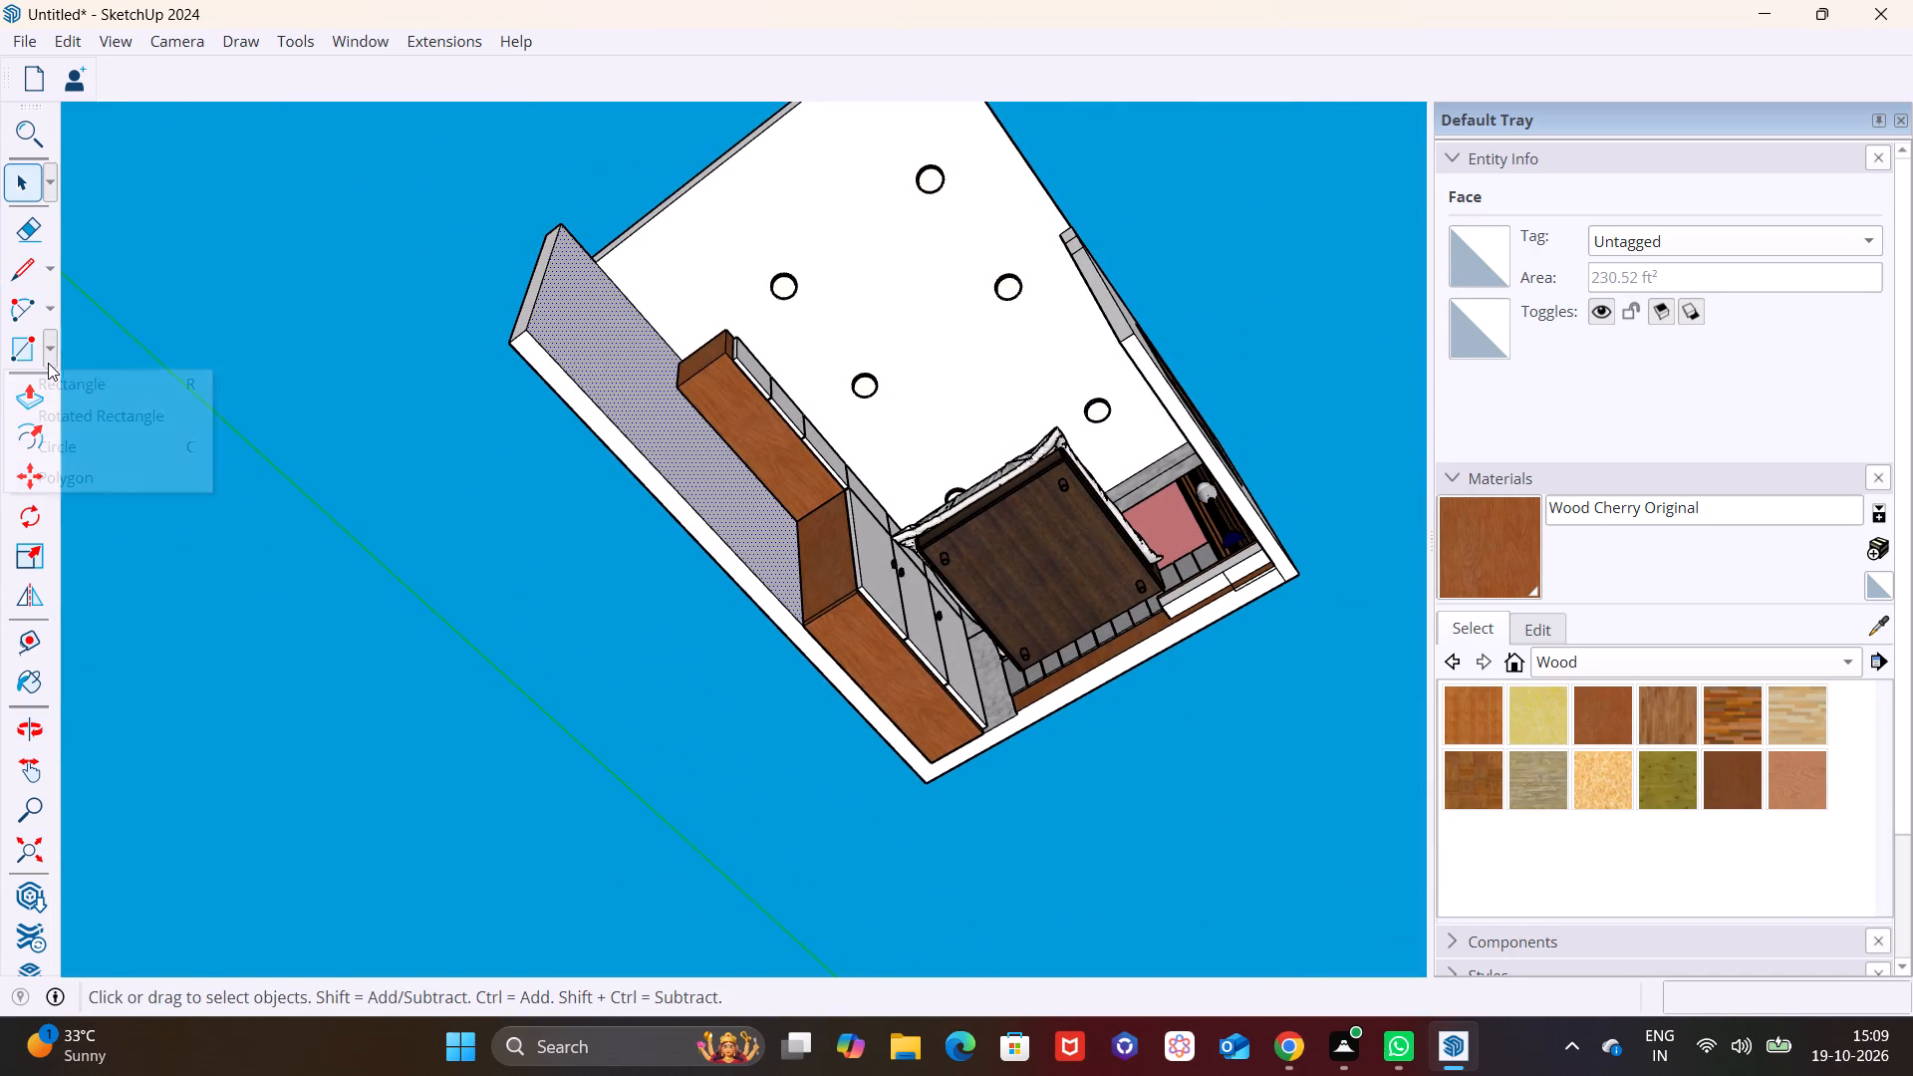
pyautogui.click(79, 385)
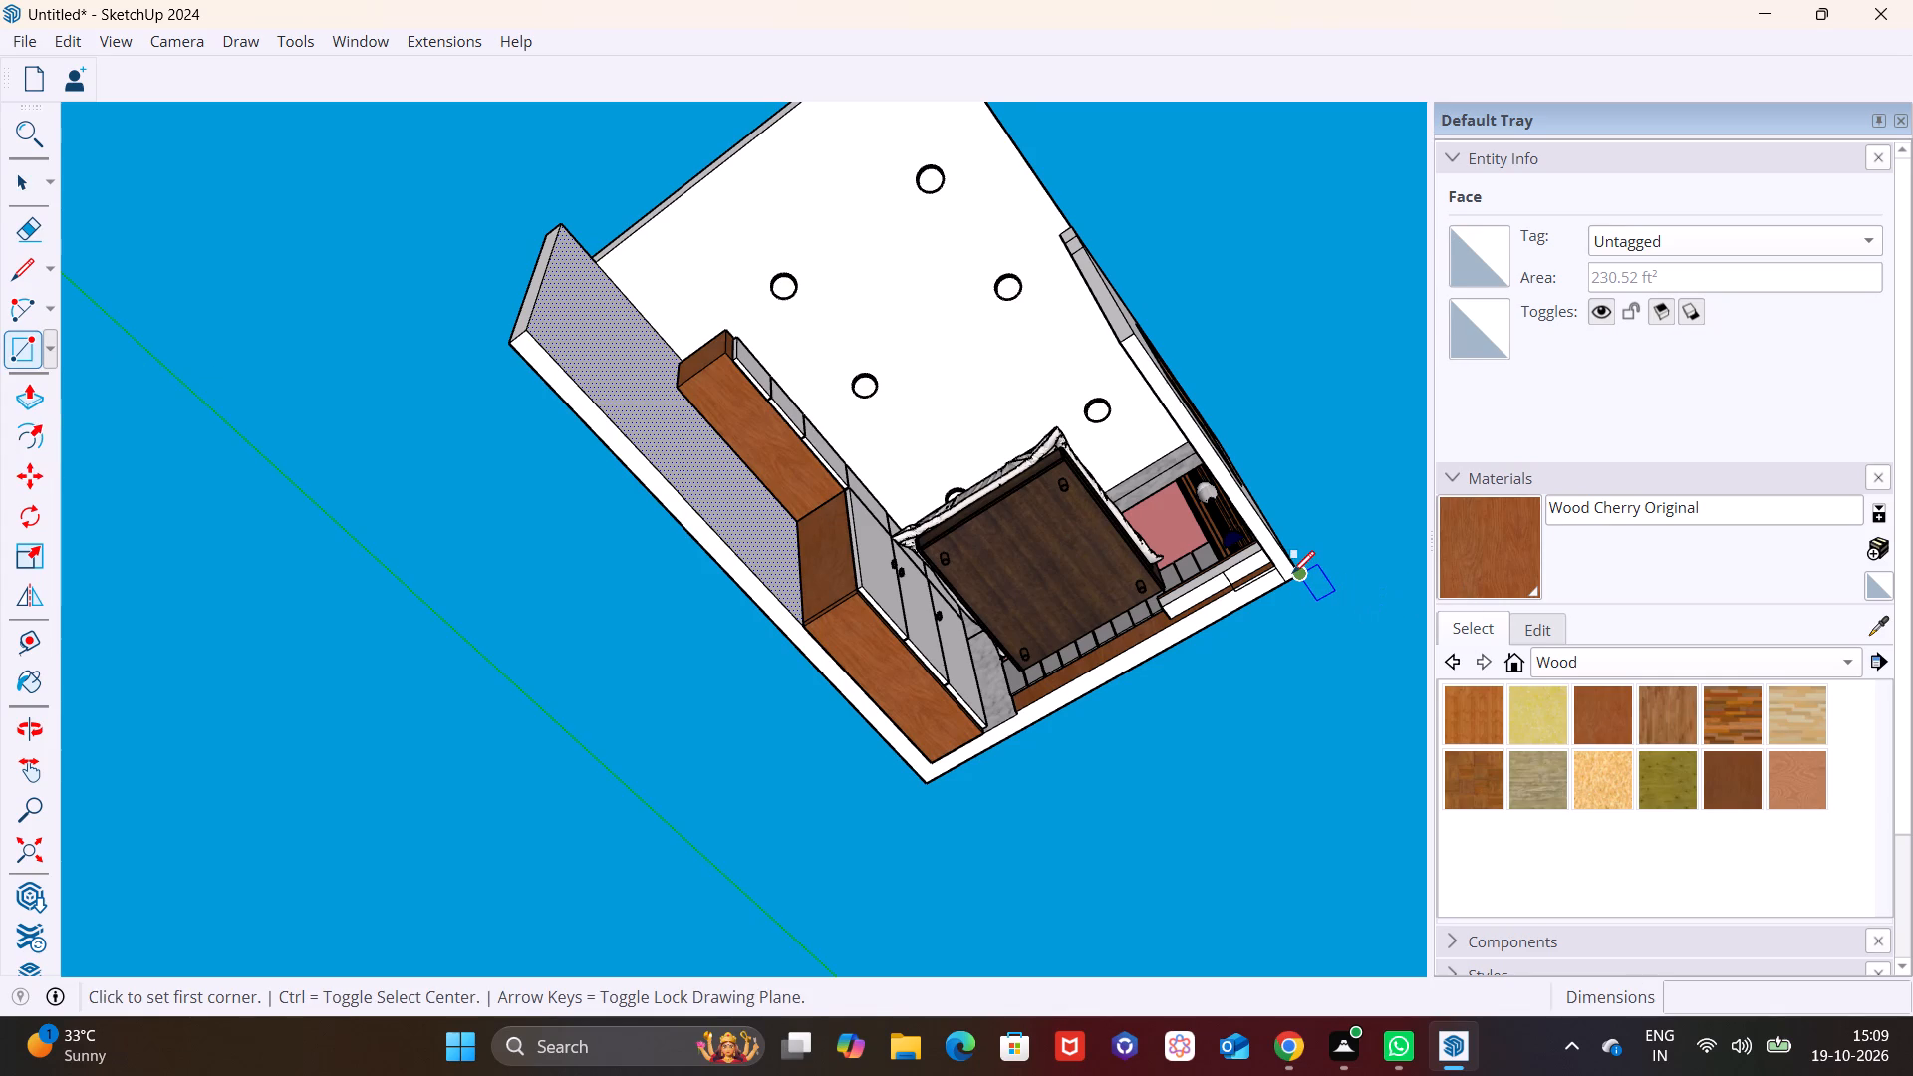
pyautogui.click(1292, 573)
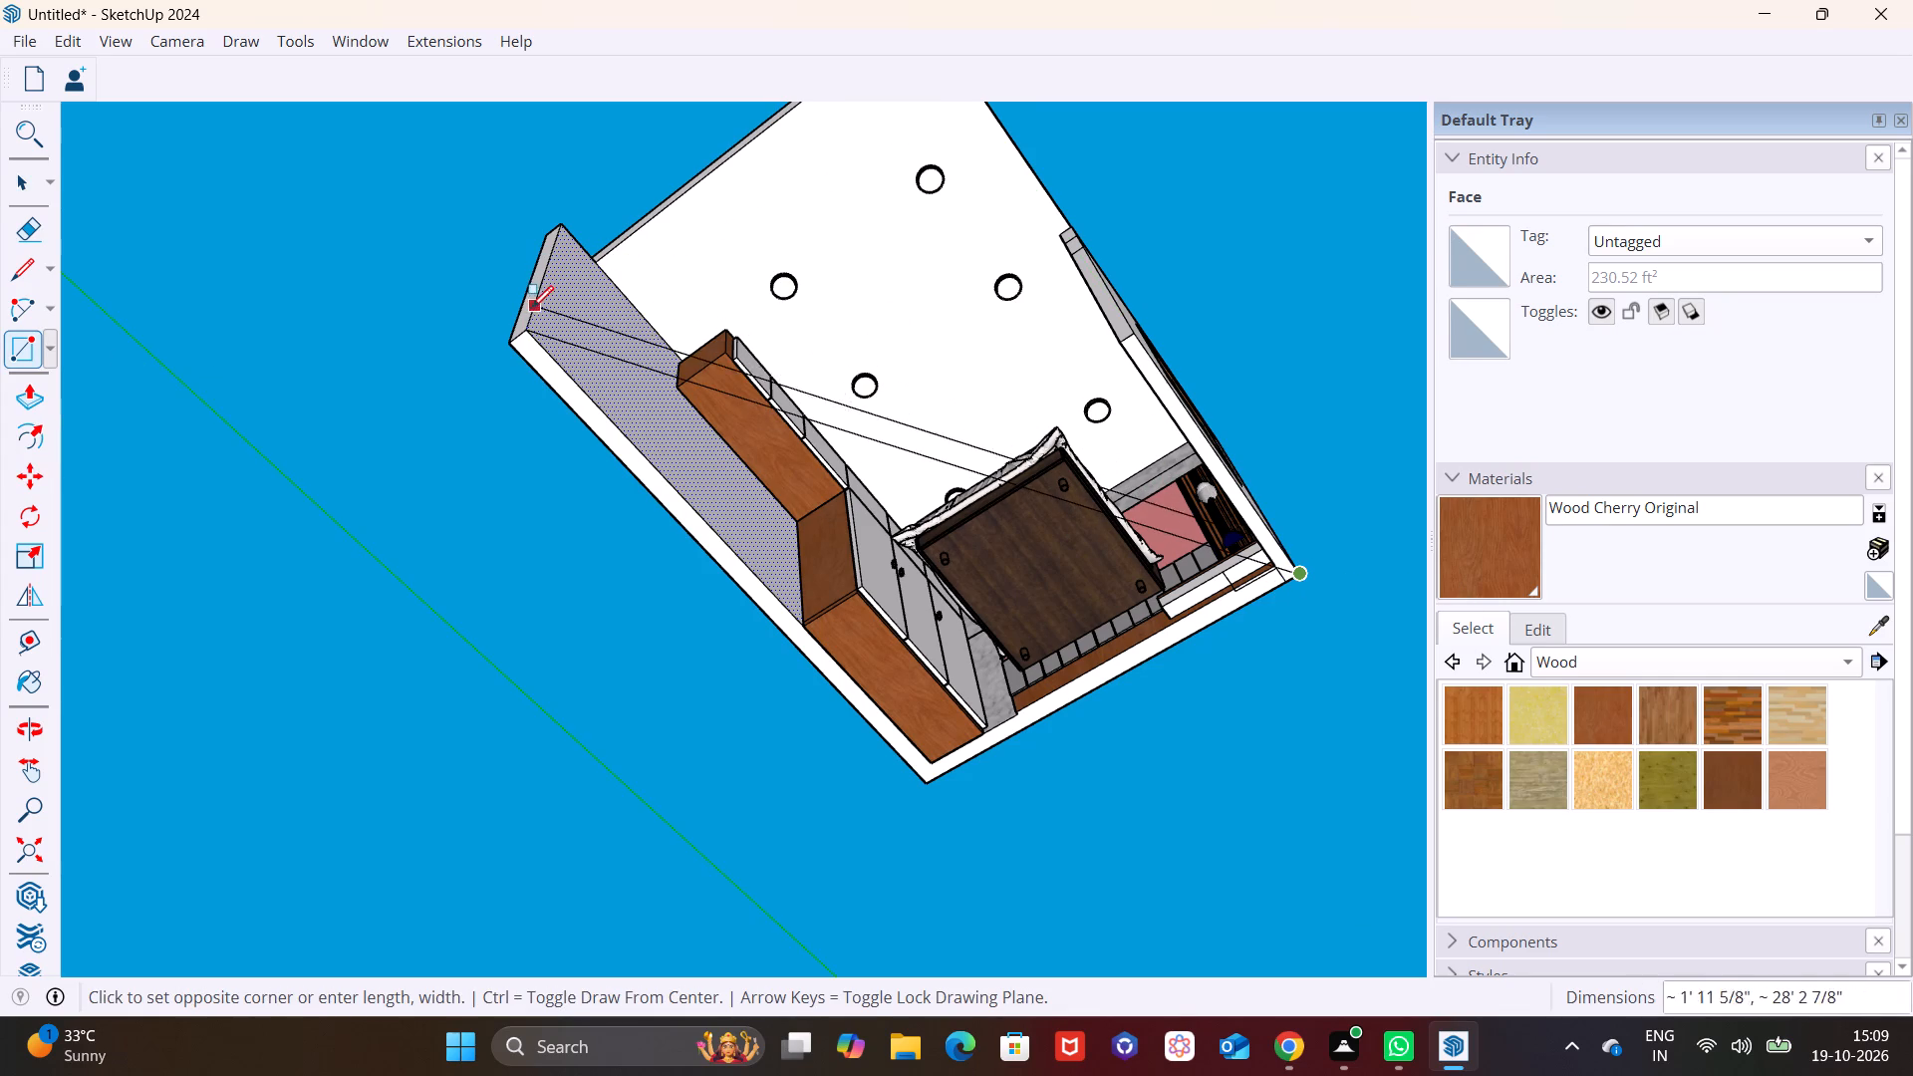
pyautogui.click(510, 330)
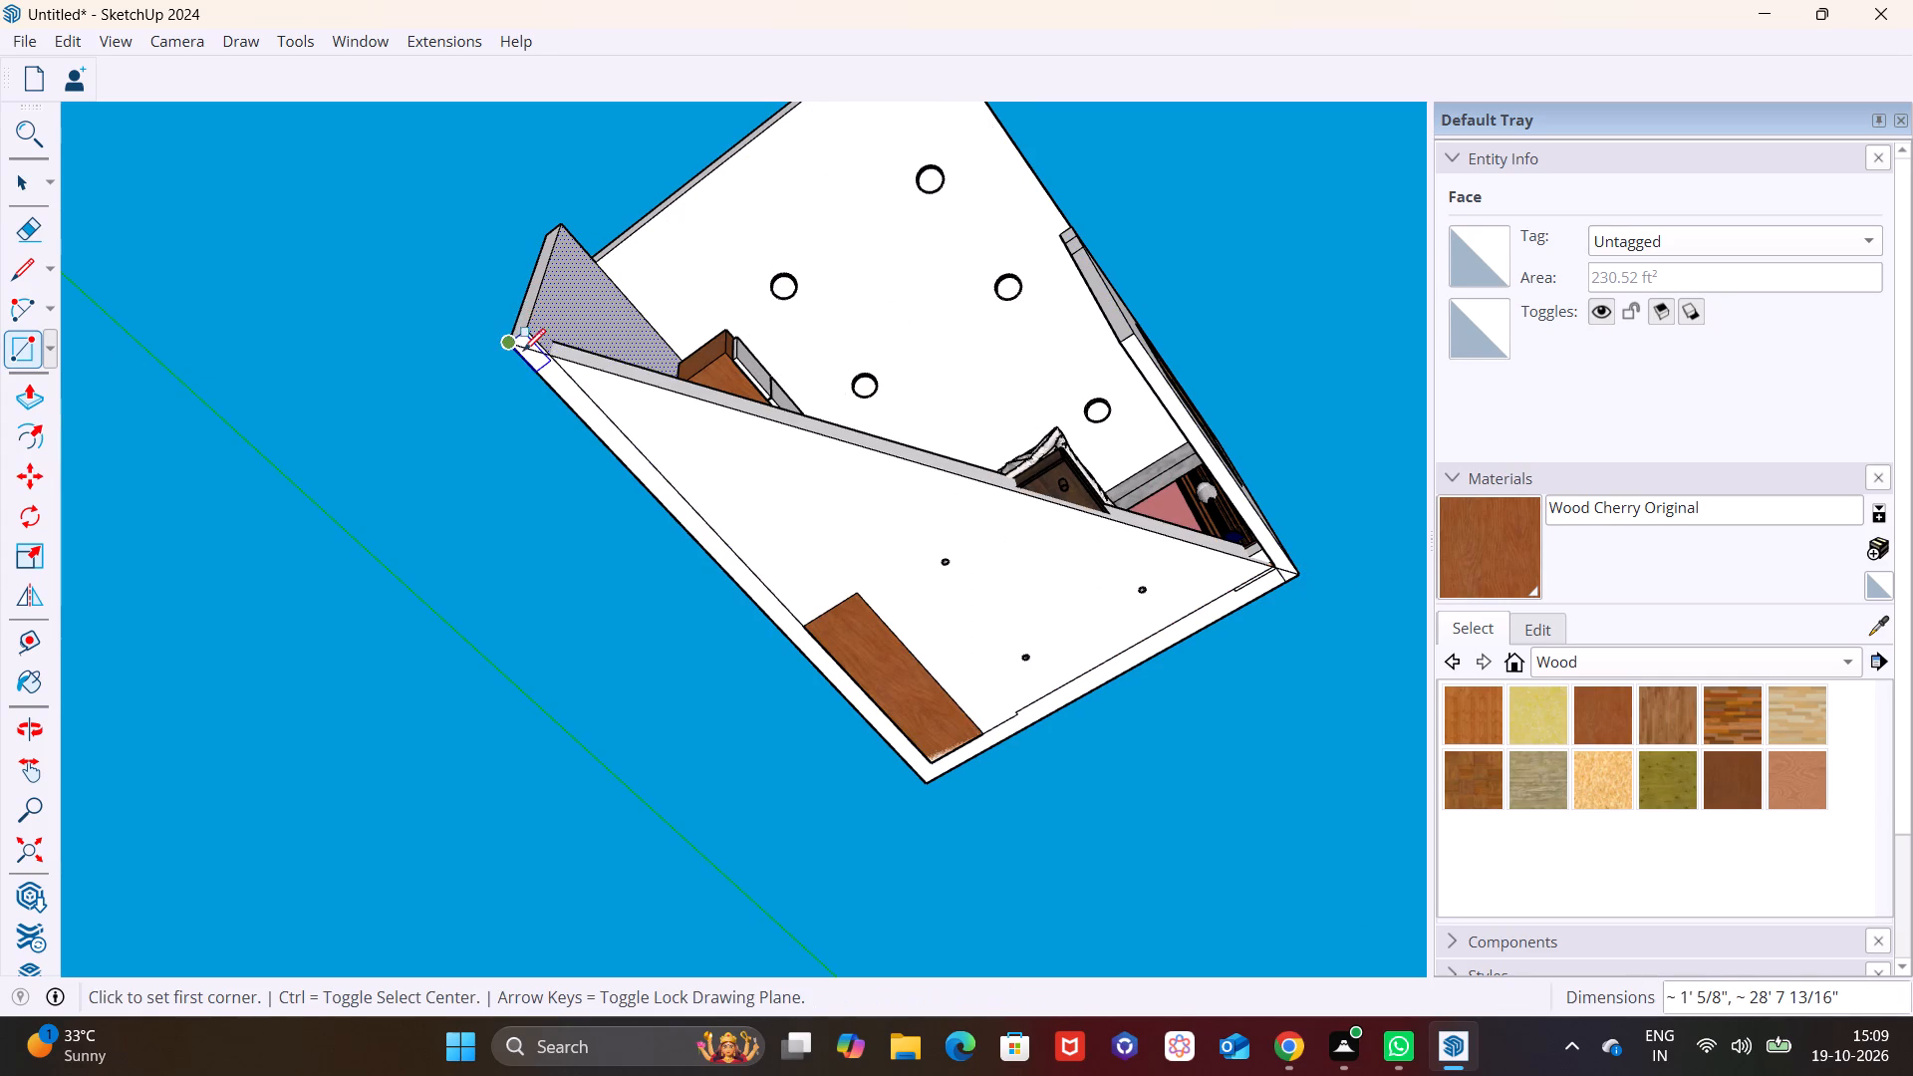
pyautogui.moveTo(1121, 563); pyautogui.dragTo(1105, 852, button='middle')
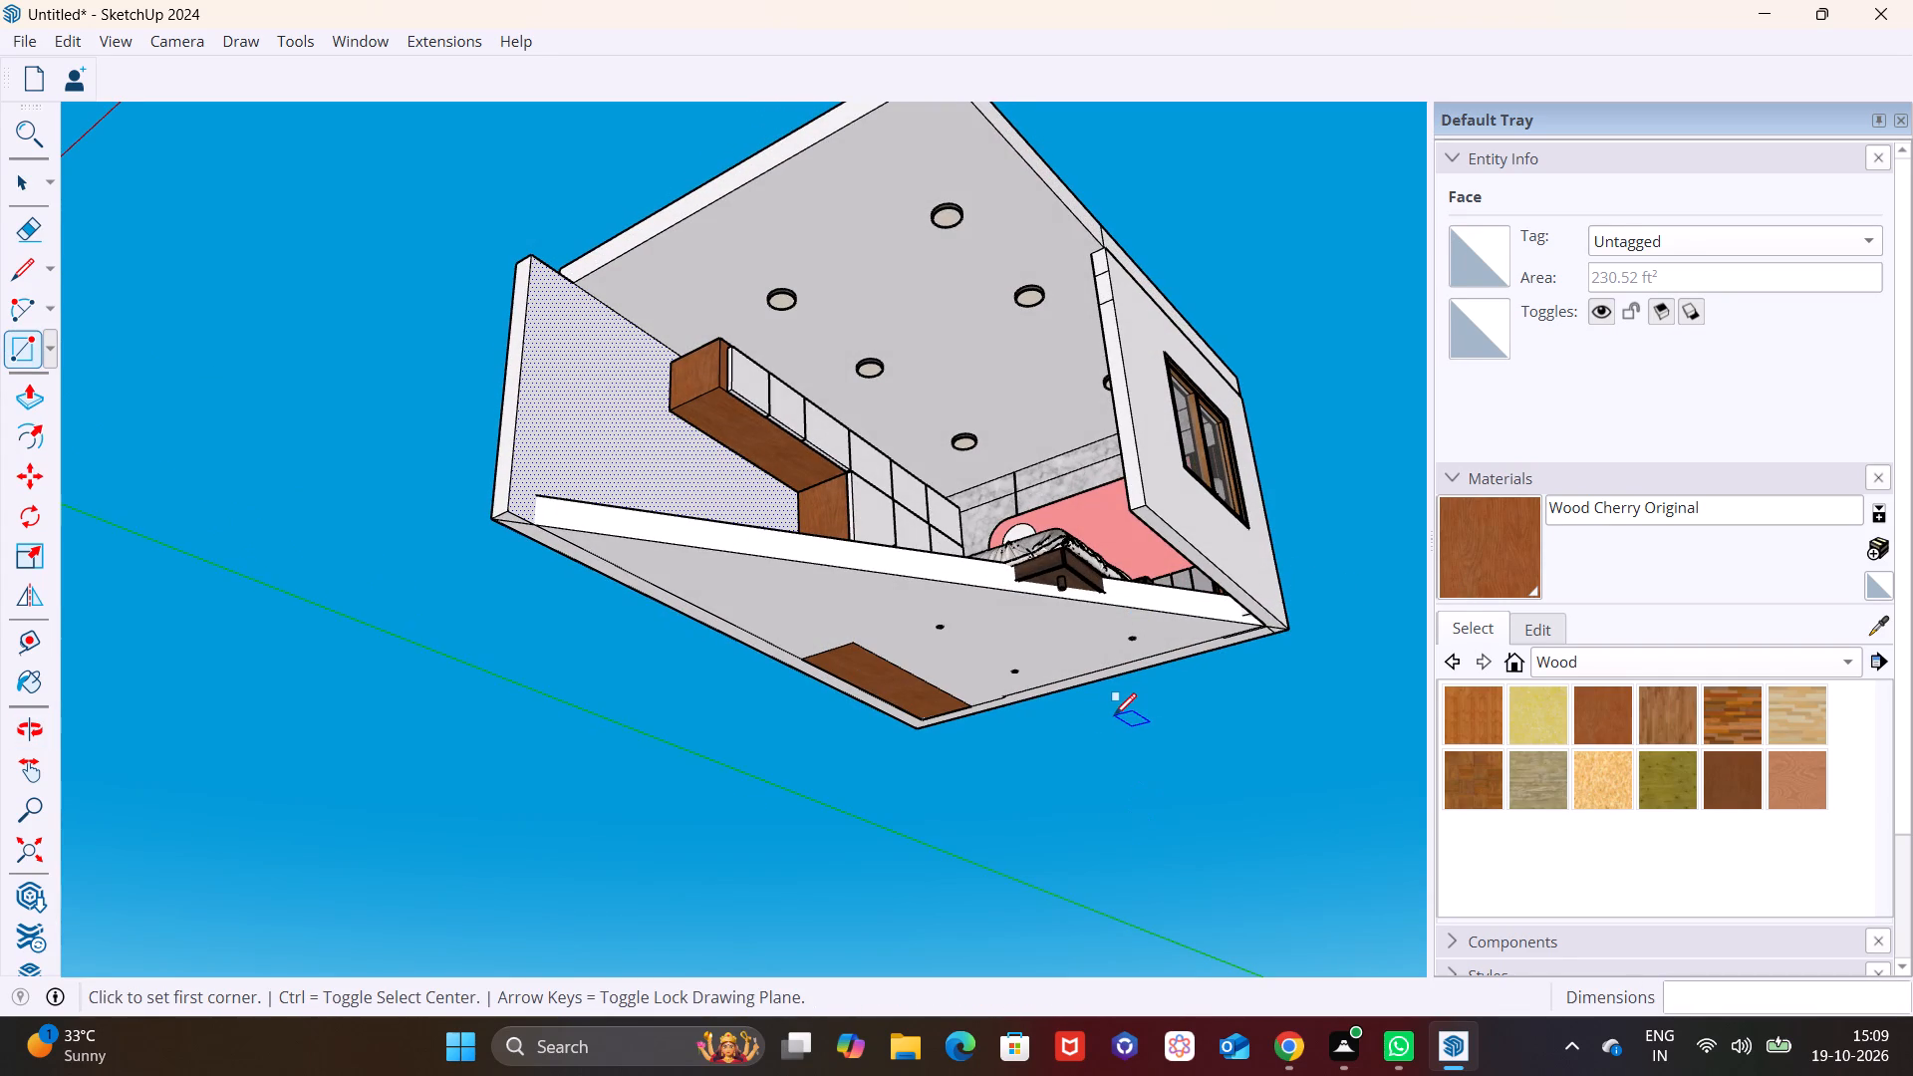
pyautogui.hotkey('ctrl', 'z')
# Draw a floor rectangle about 11' 11" by 15' 11" across the room's open underside, from the bed-side window-wall corner to the wardrobe wall.
pyautogui.moveTo(1117, 687); pyautogui.dragTo(593, 491, button='middle')
pyautogui.click(1108, 205)
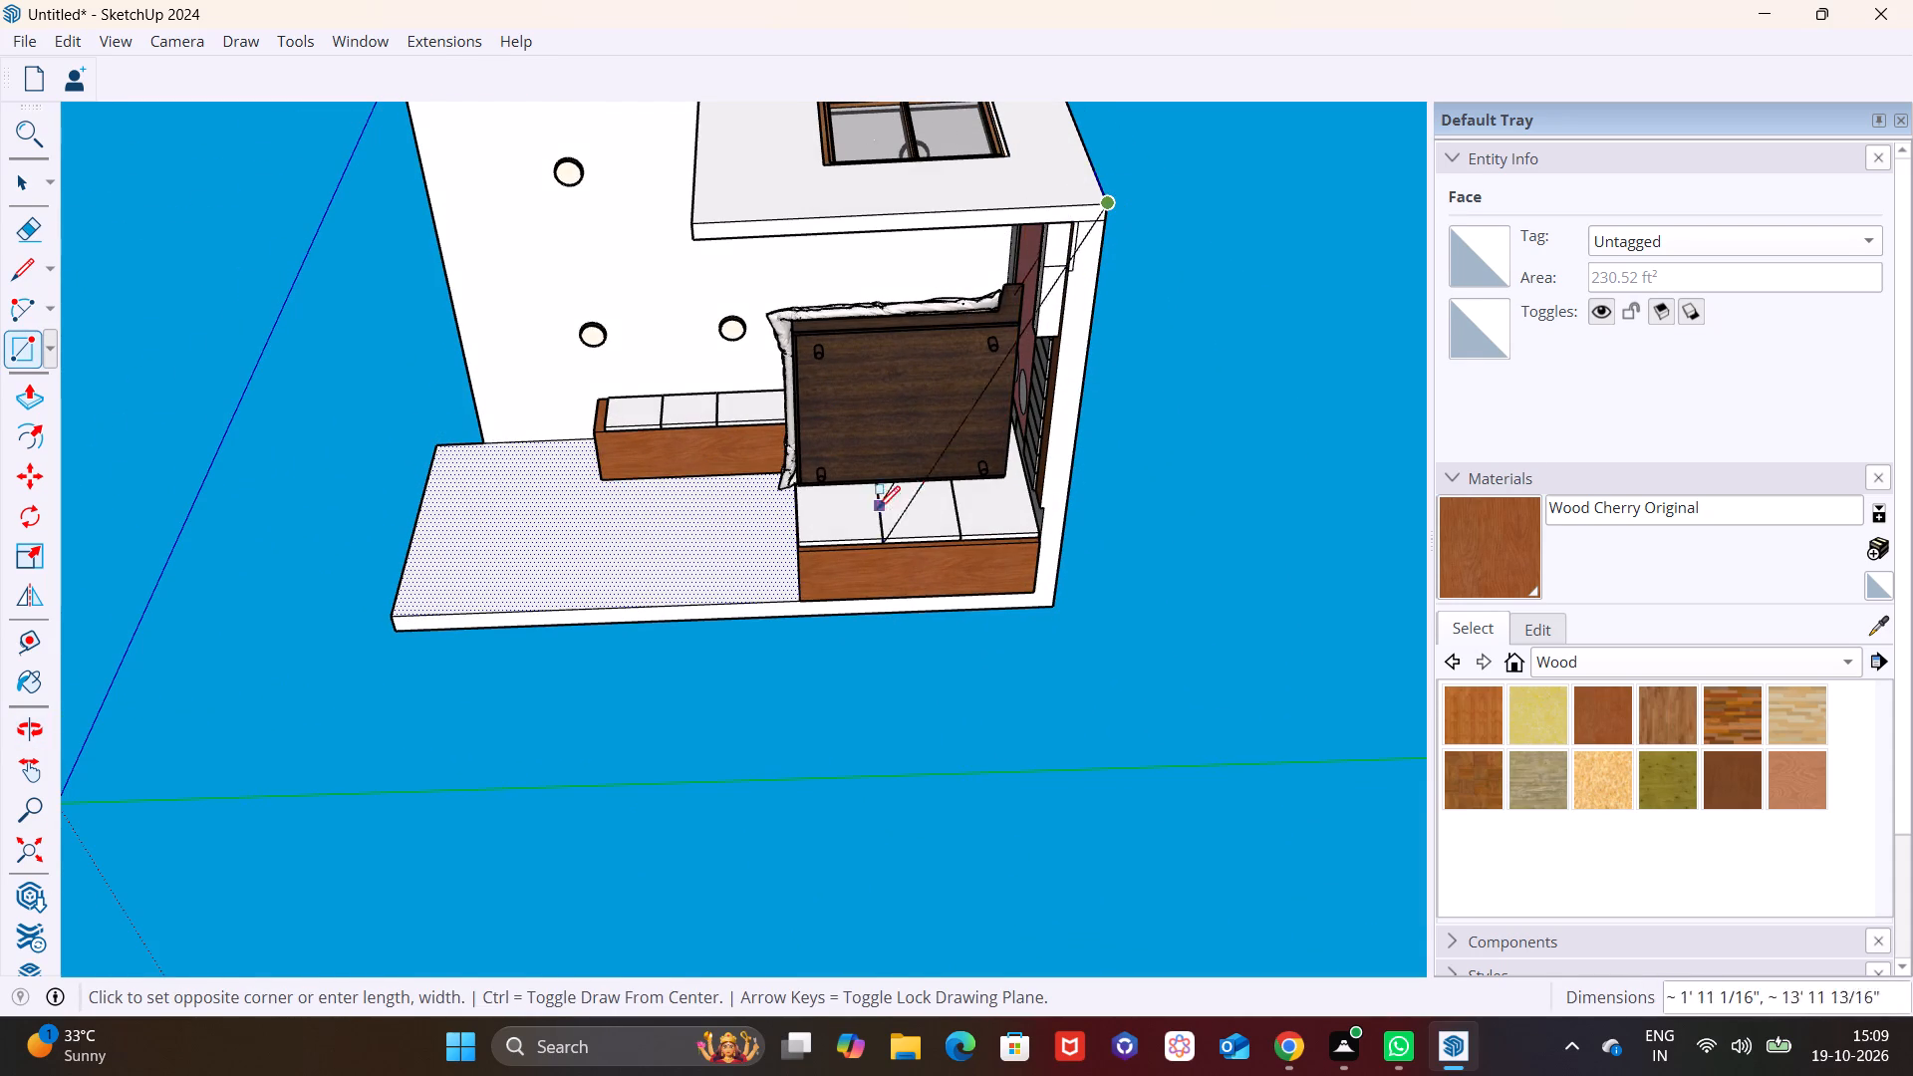
pyautogui.click(720, 621)
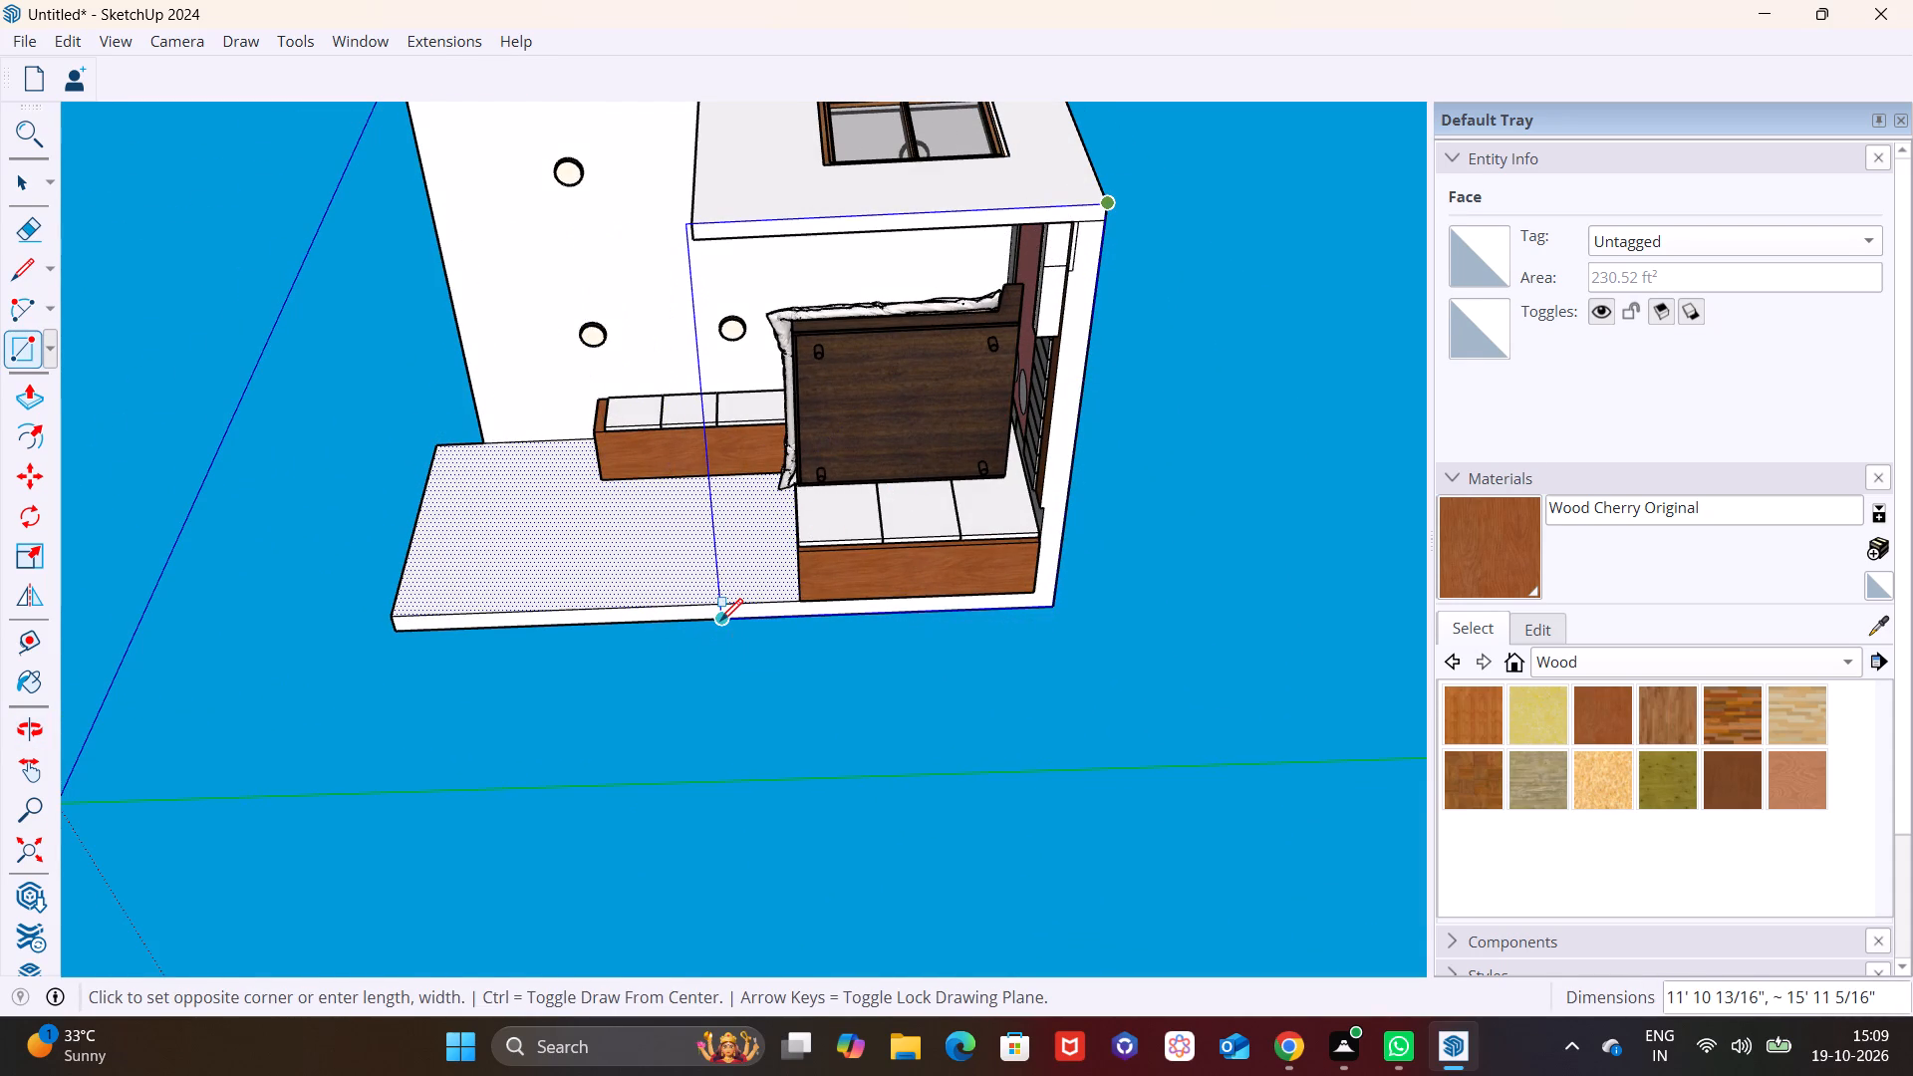
pyautogui.press('space')
# Push/Pull the new floor face 1' downward and repeat the same thickness on the strips beneath the adjoining walls.
pyautogui.click(937, 434)
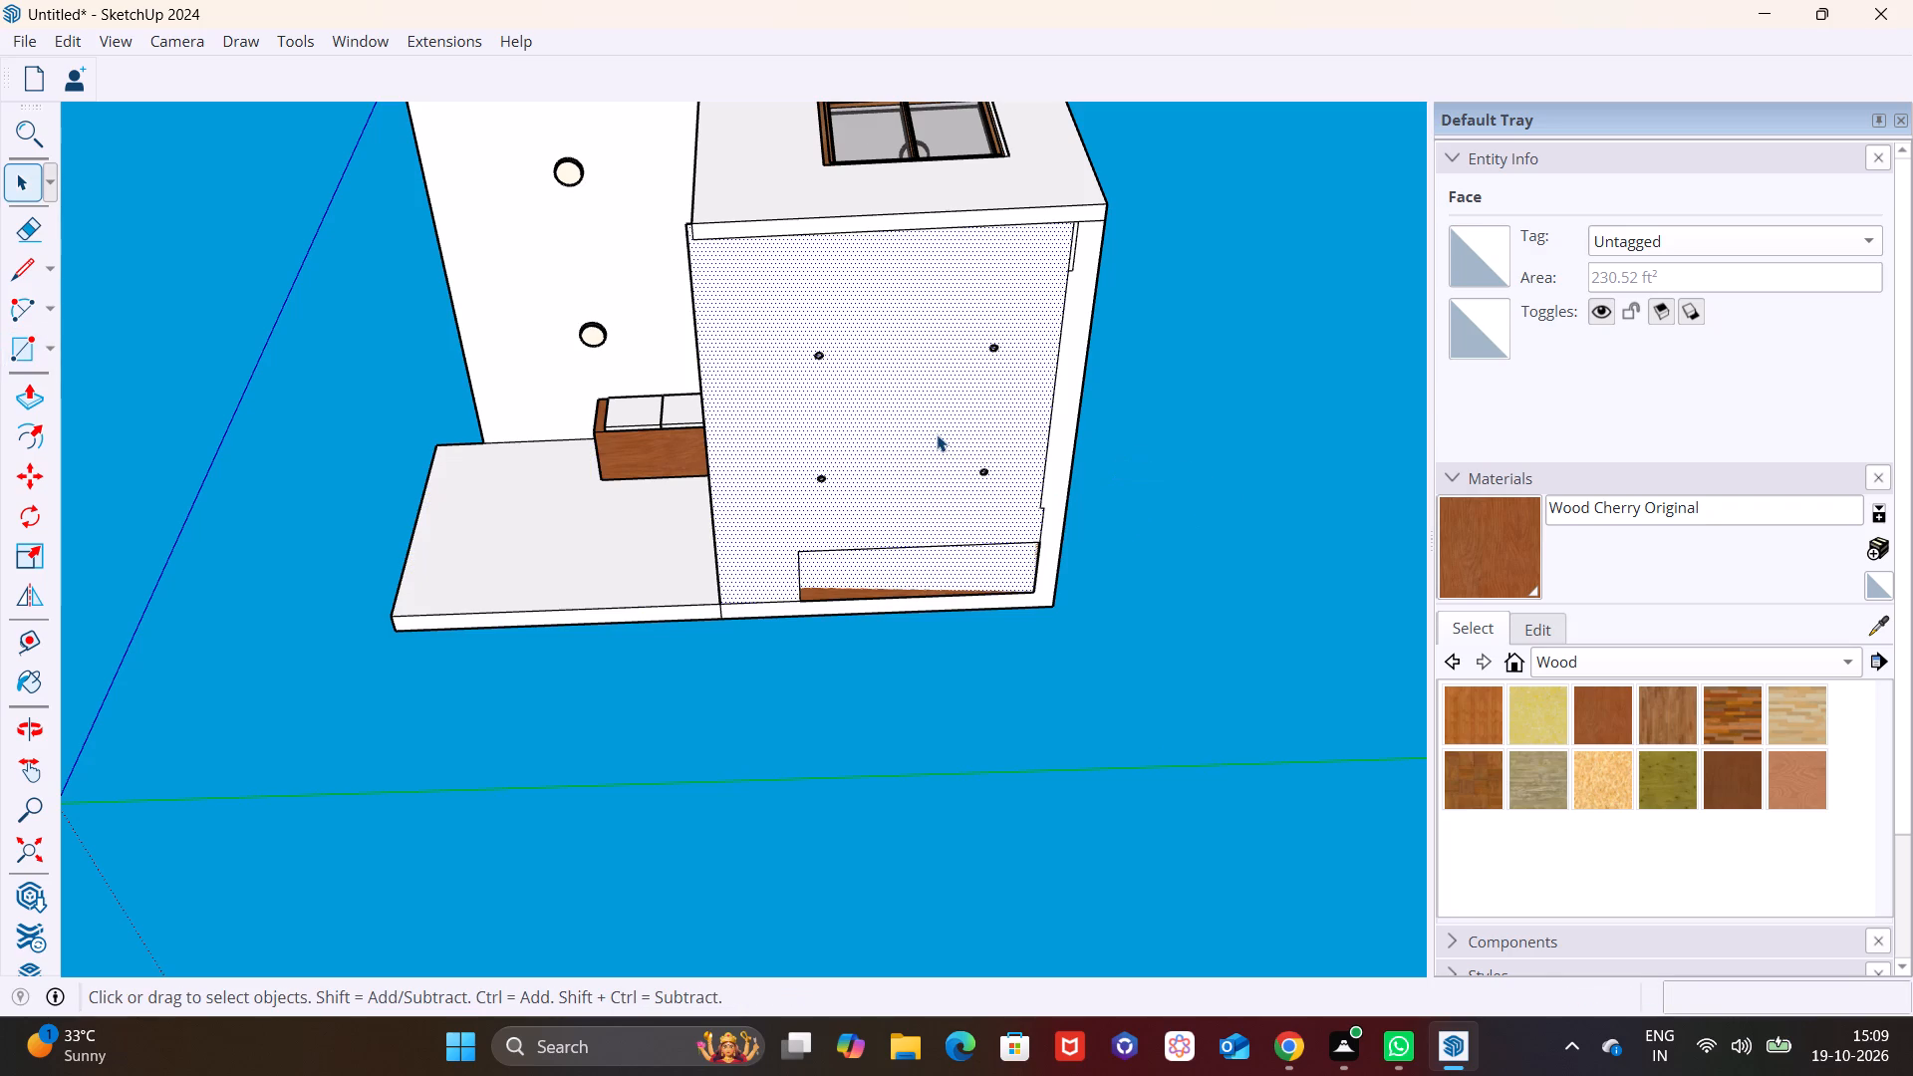
pyautogui.click(23, 394)
pyautogui.click(928, 424)
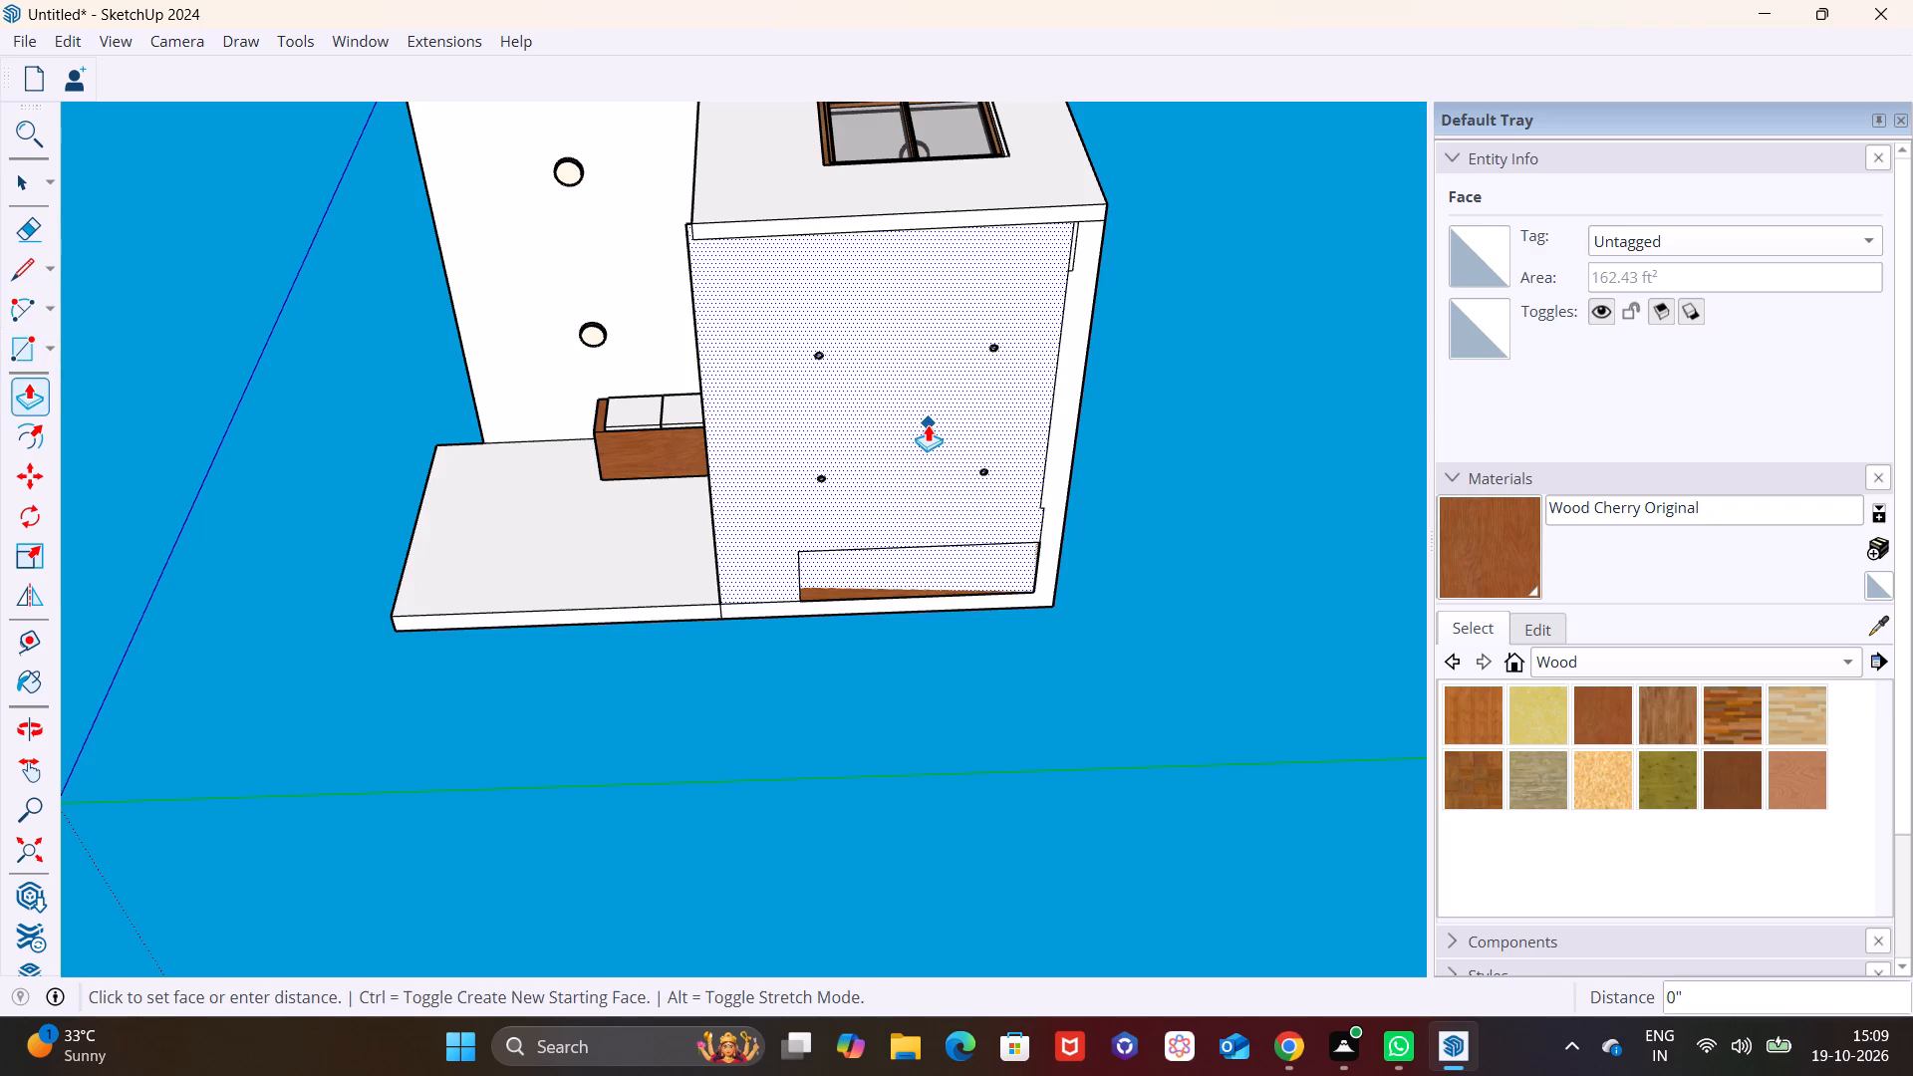
pyautogui.write("1'")
pyautogui.press('Return')
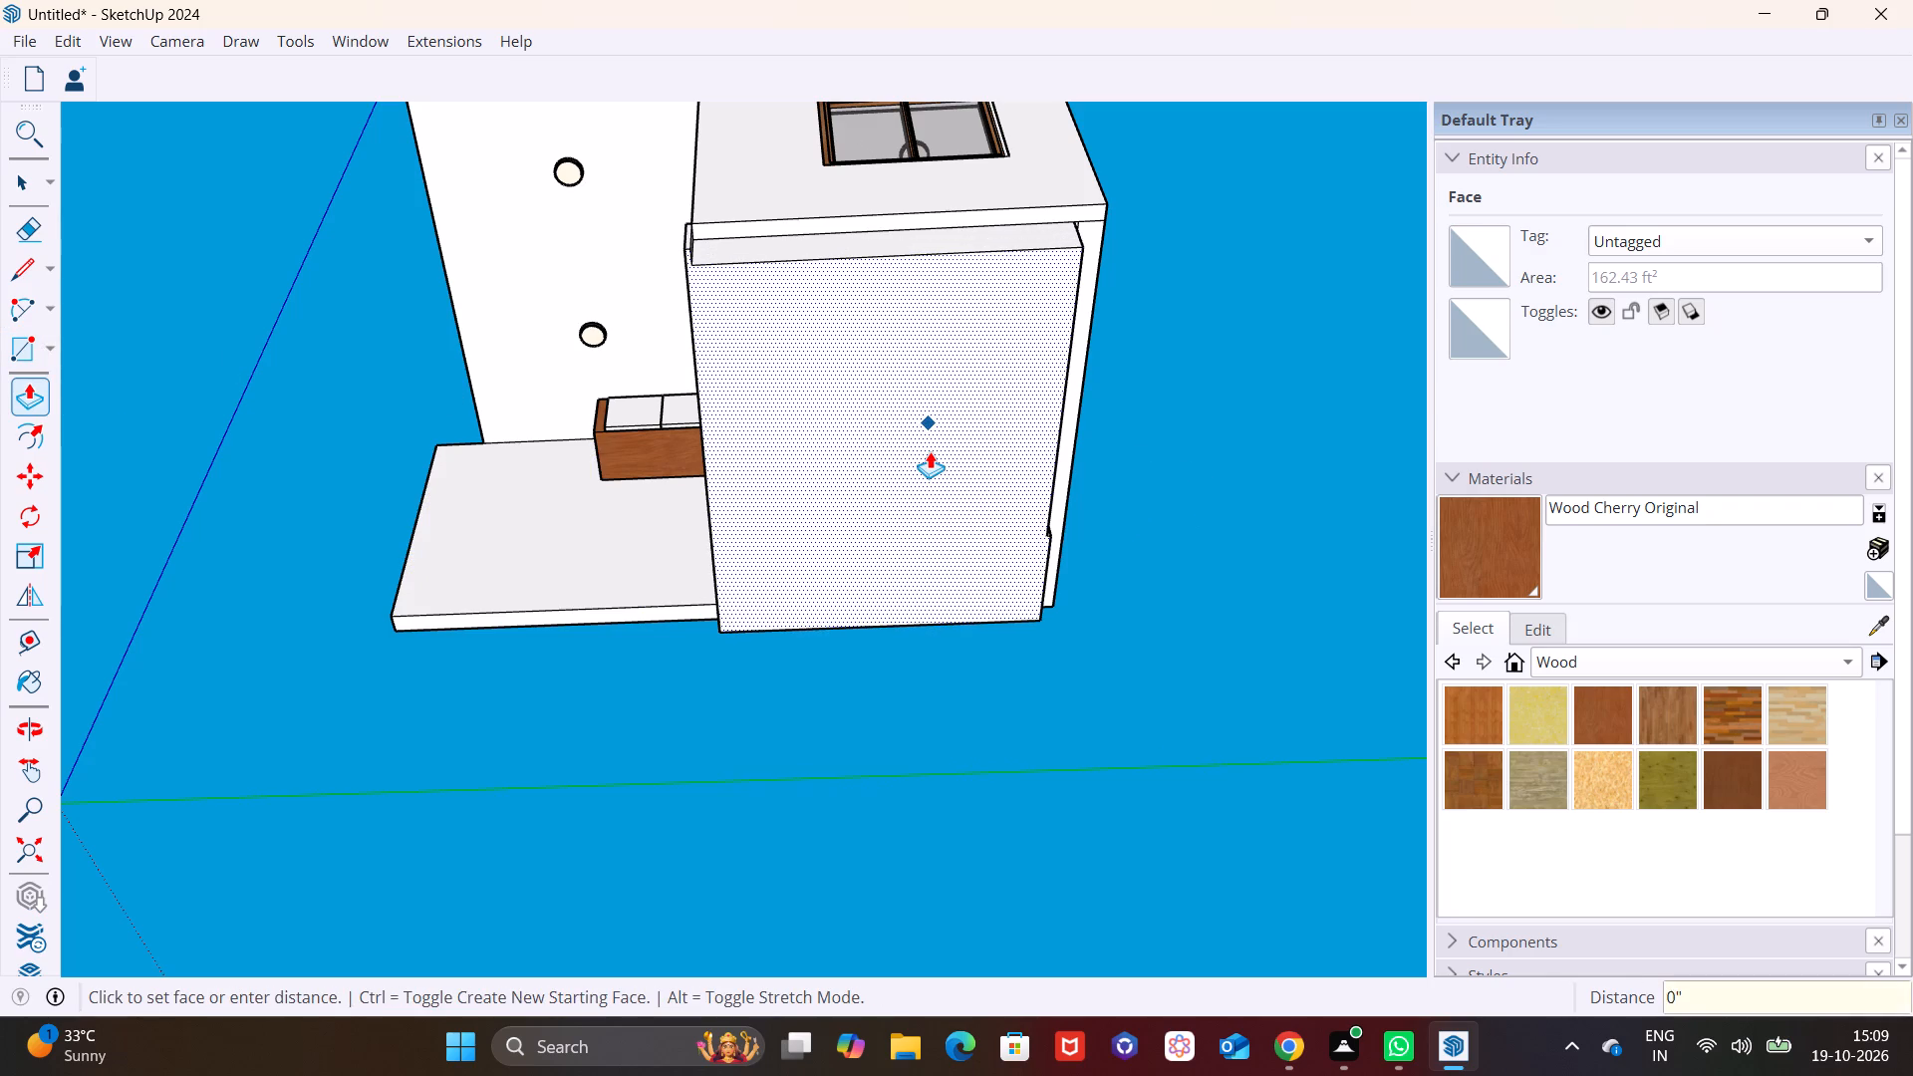
pyautogui.doubleClick(1077, 396)
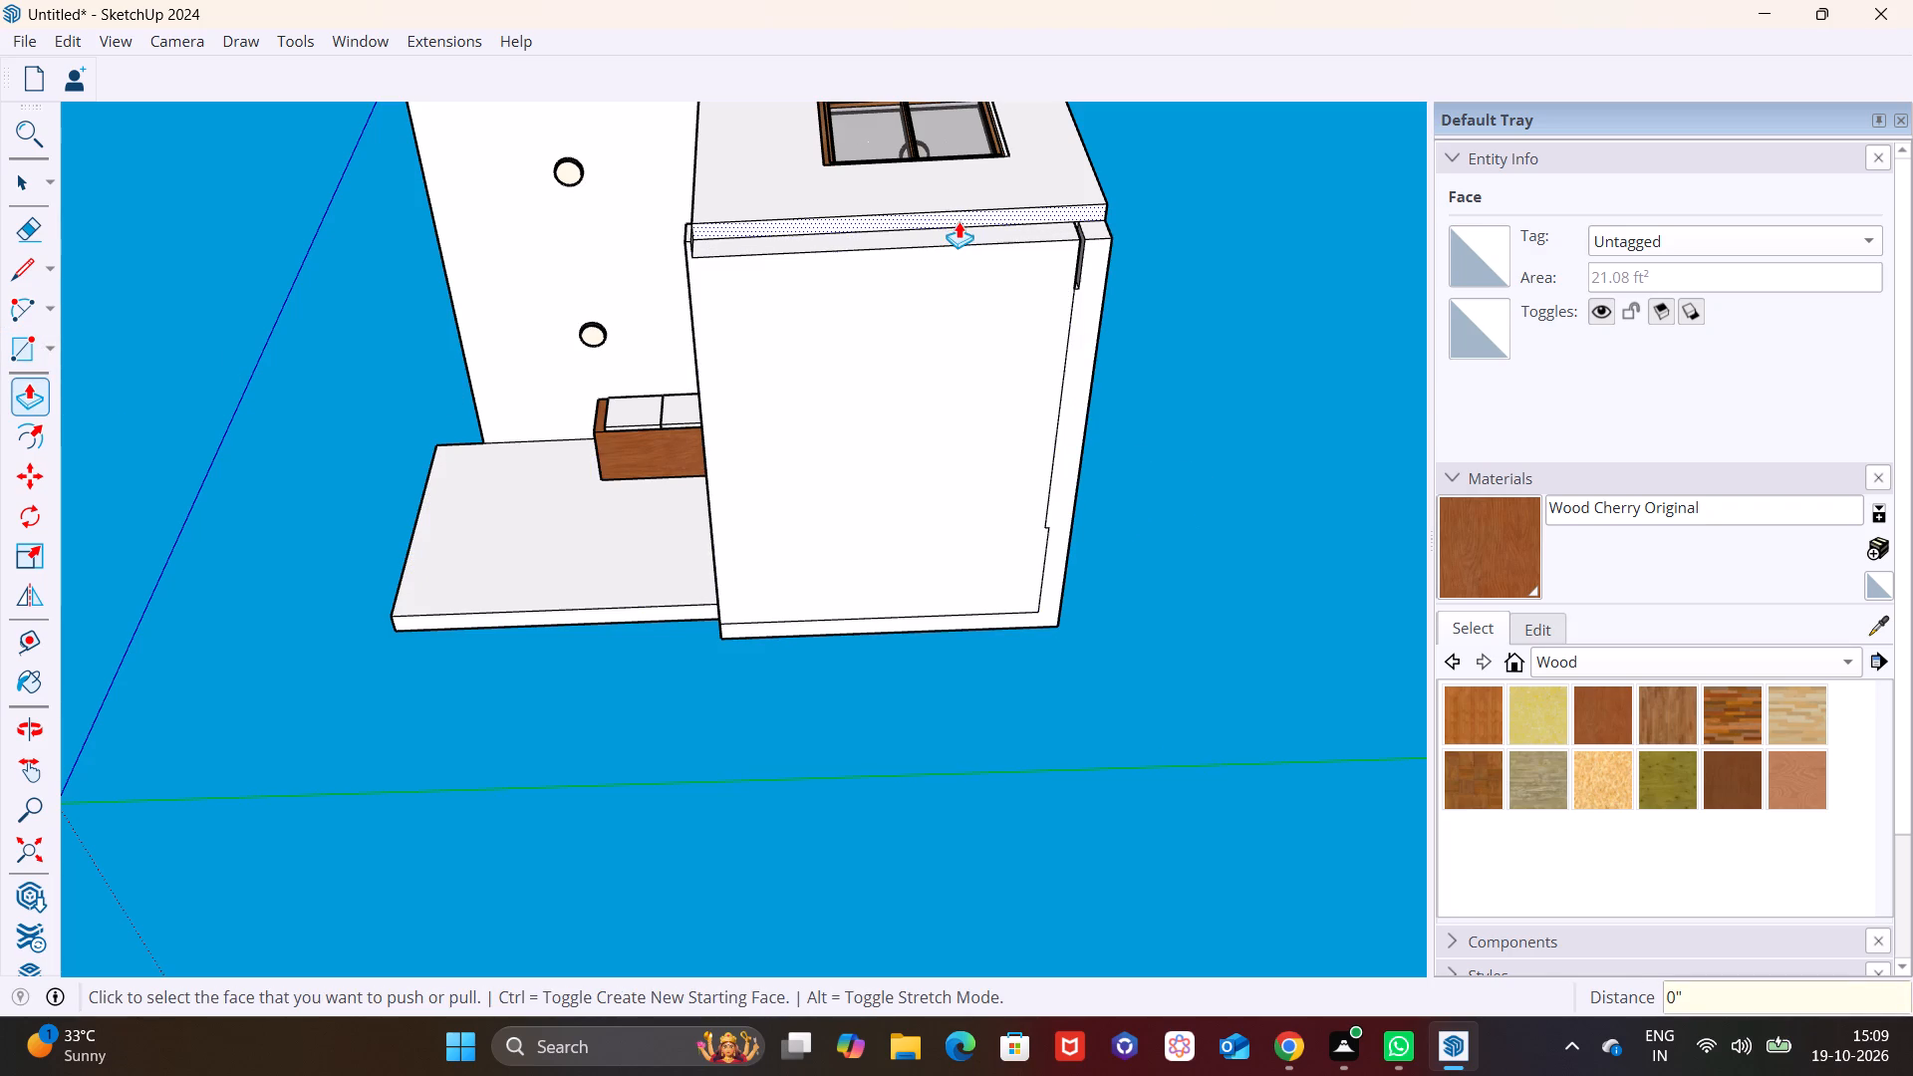
pyautogui.doubleClick(957, 216)
# Push/Pull the floor slab's open front edge outward about 9' 2 5/8", away from the bed wall.
pyautogui.scroll(-5, 1109, 311)
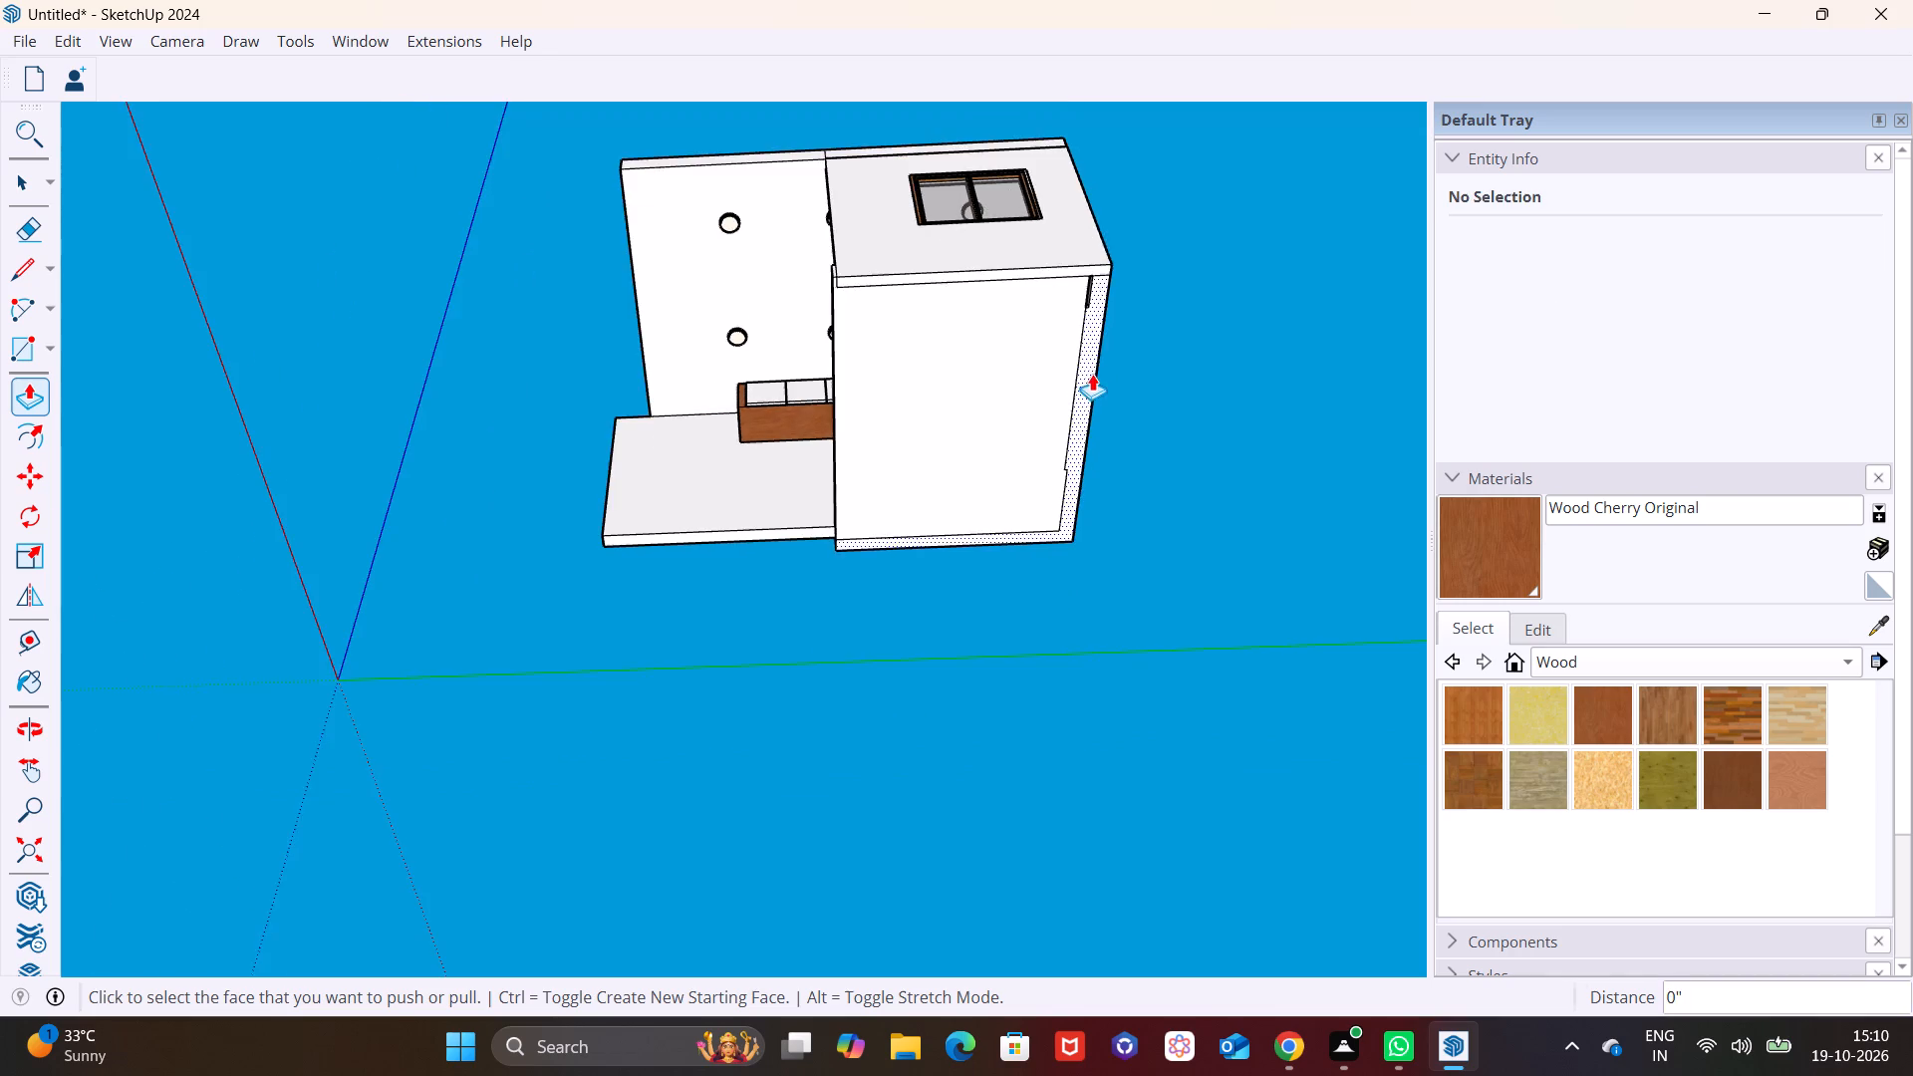
pyautogui.moveTo(1092, 376); pyautogui.dragTo(1094, 694, button='middle')
pyautogui.moveTo(1011, 347); pyautogui.dragTo(1169, 664, button='middle')
pyautogui.moveTo(1111, 533); pyautogui.dragTo(1321, 686, button='middle')
pyautogui.scroll(1, 850, 463)
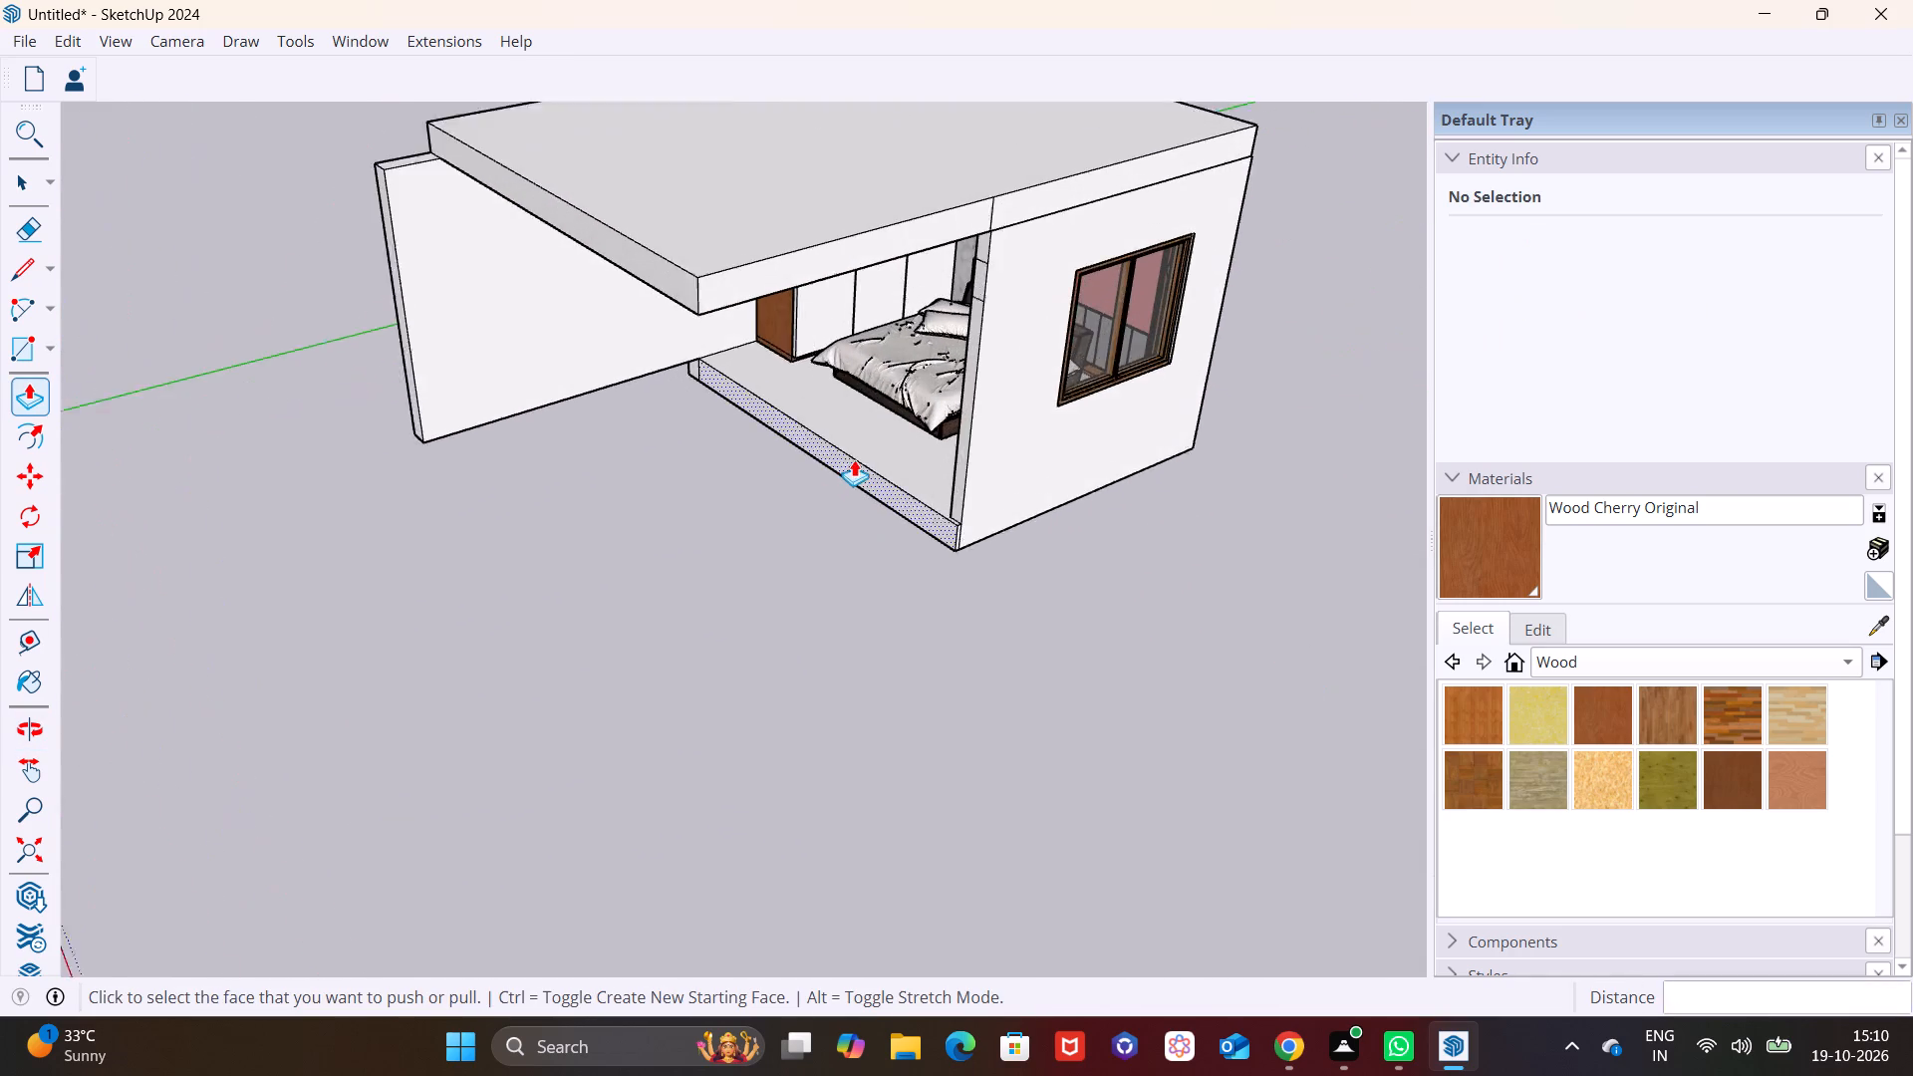
pyautogui.scroll(7, 854, 459)
pyautogui.moveTo(997, 441); pyautogui.dragTo(1173, 410, button='middle')
pyautogui.click(976, 483)
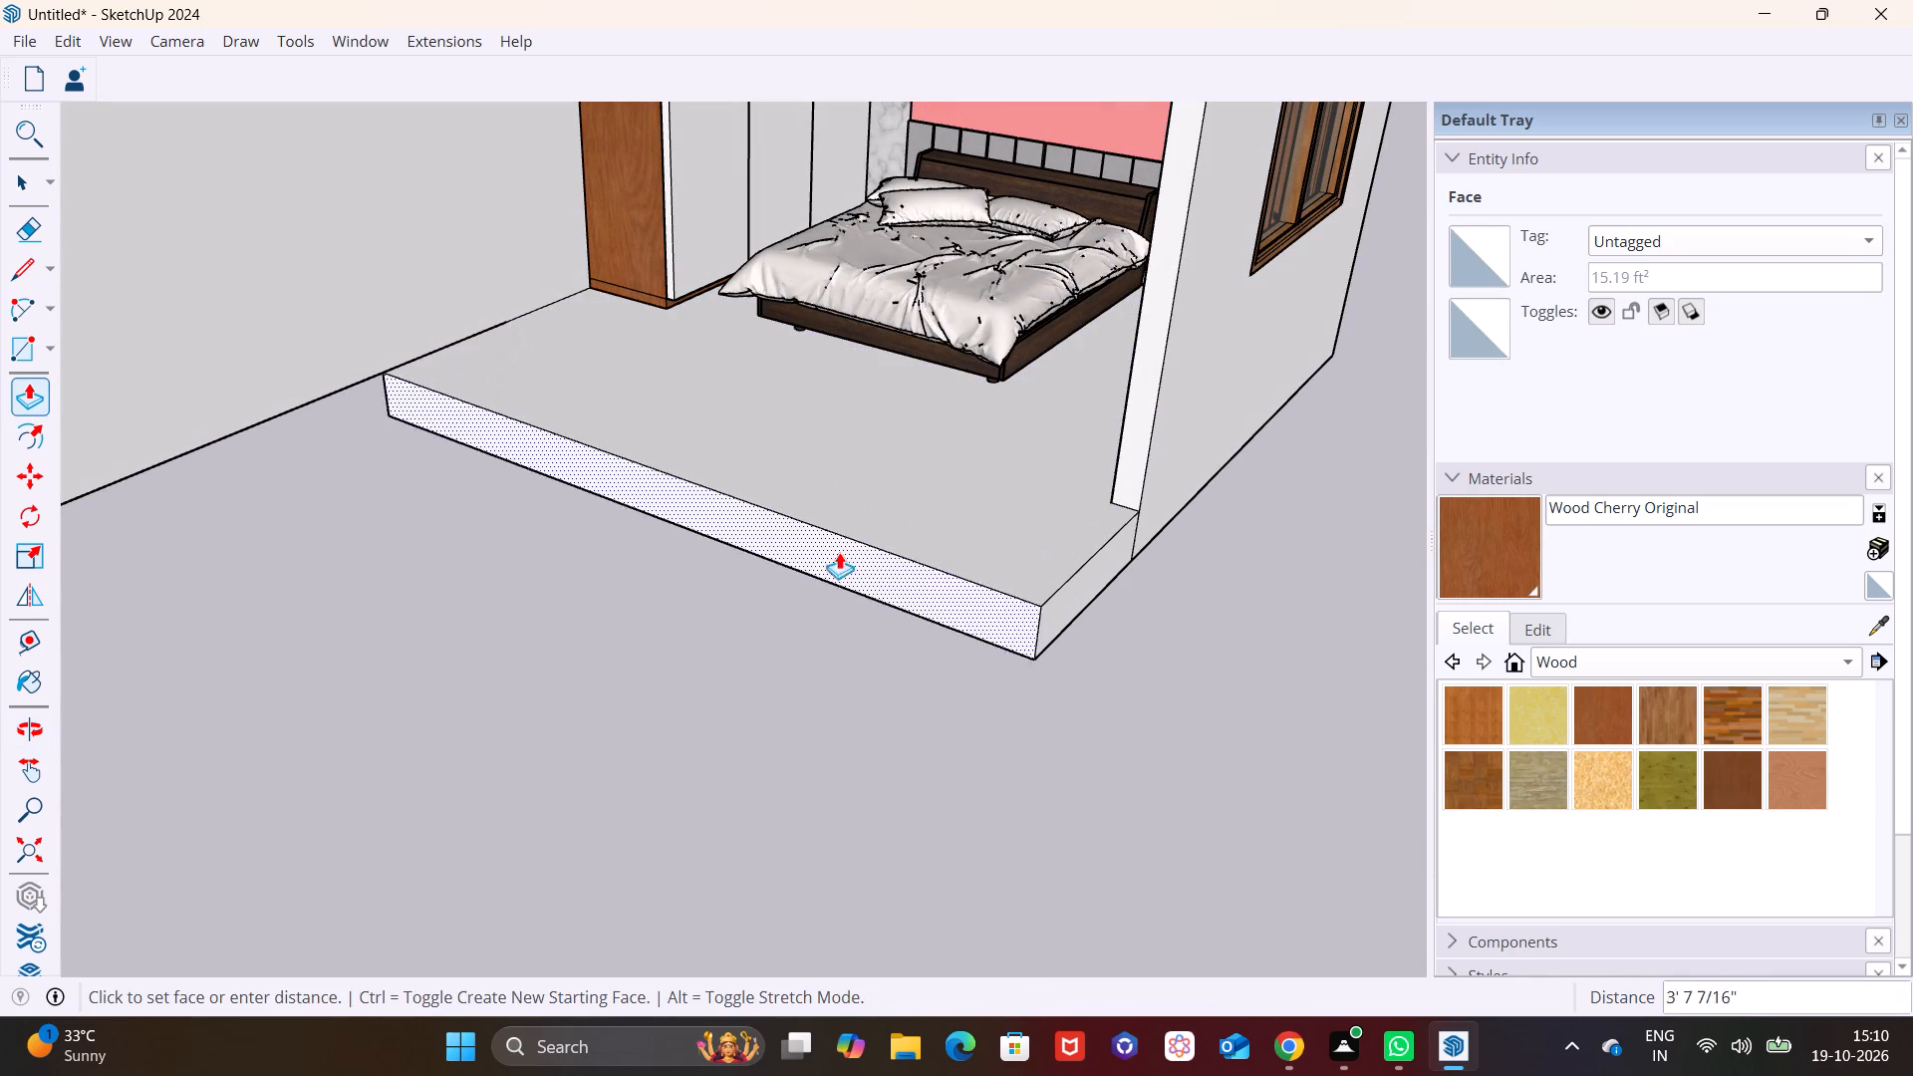
pyautogui.click(603, 652)
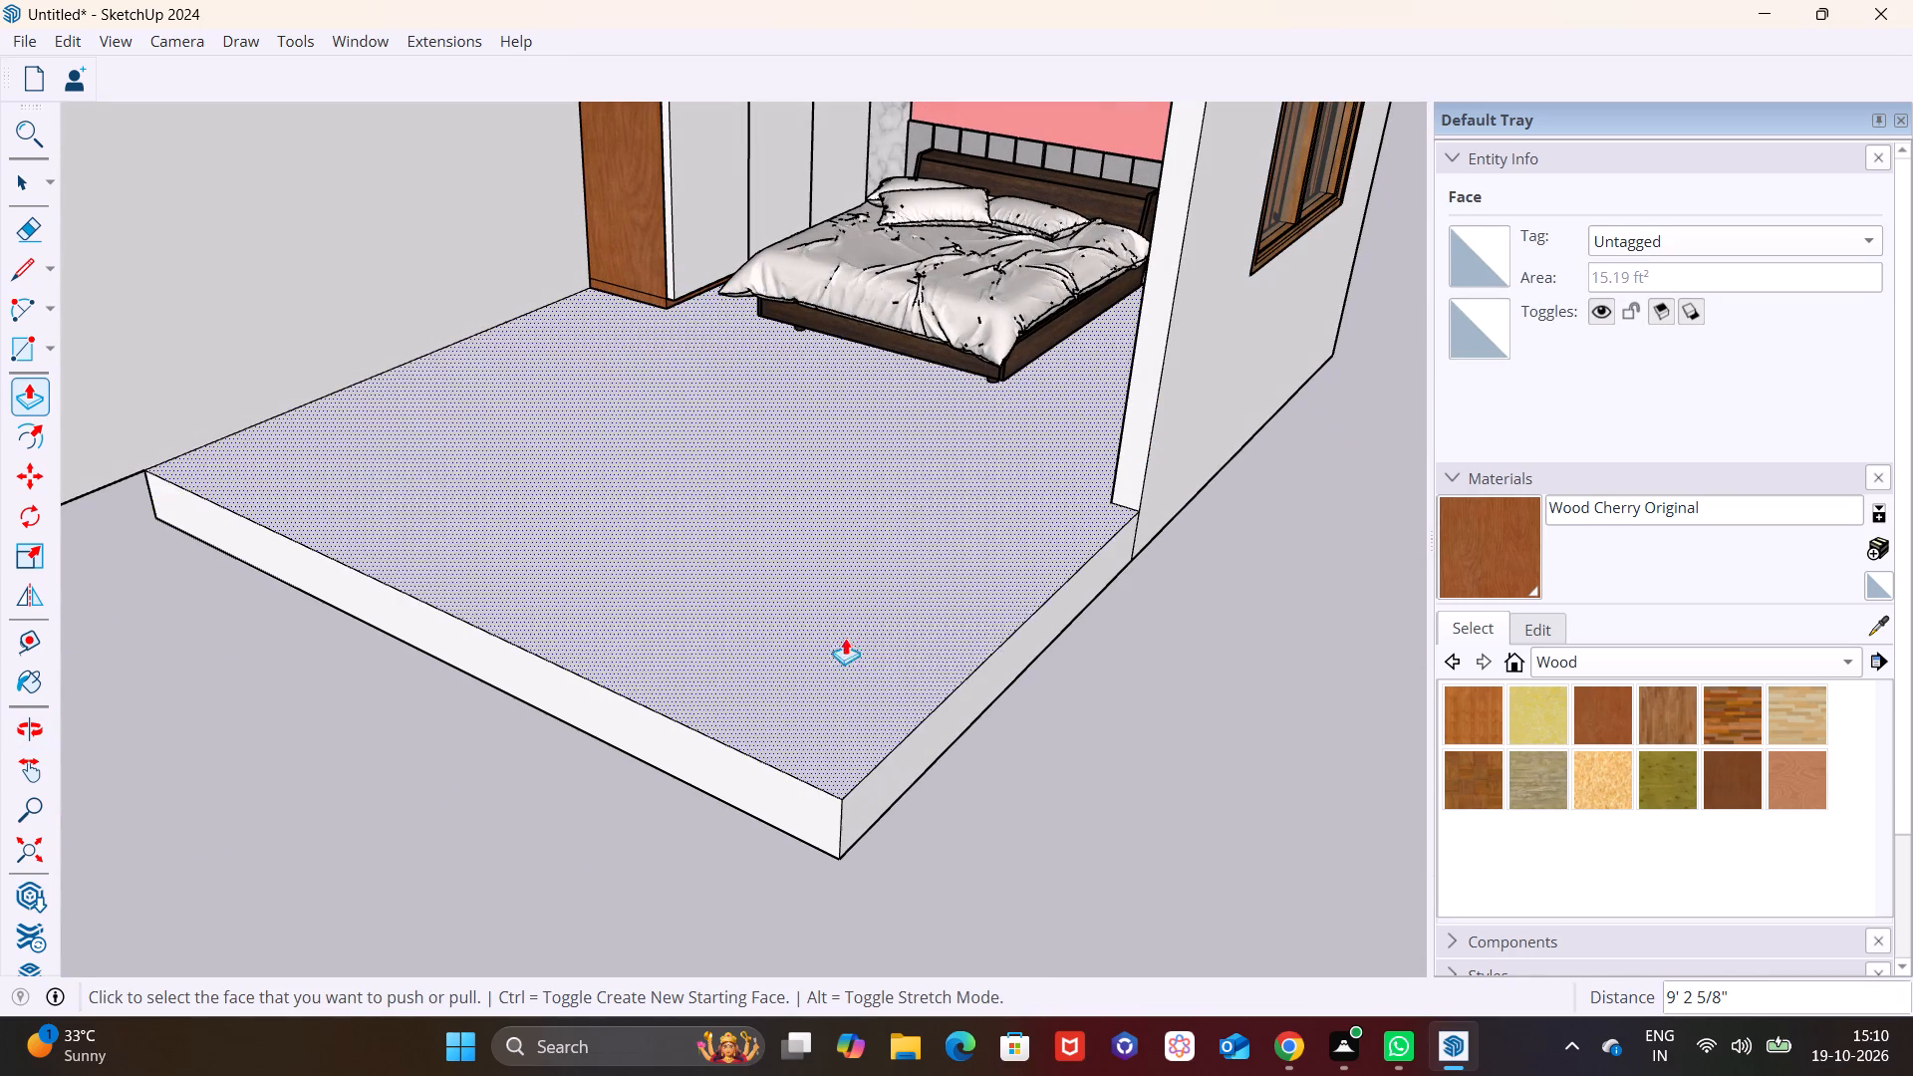
pyautogui.press('Return')
pyautogui.click(1180, 652)
# Push/Pull the end face of the window wall outward along the extended floor, away from the bed wall.
pyautogui.click(1127, 438)
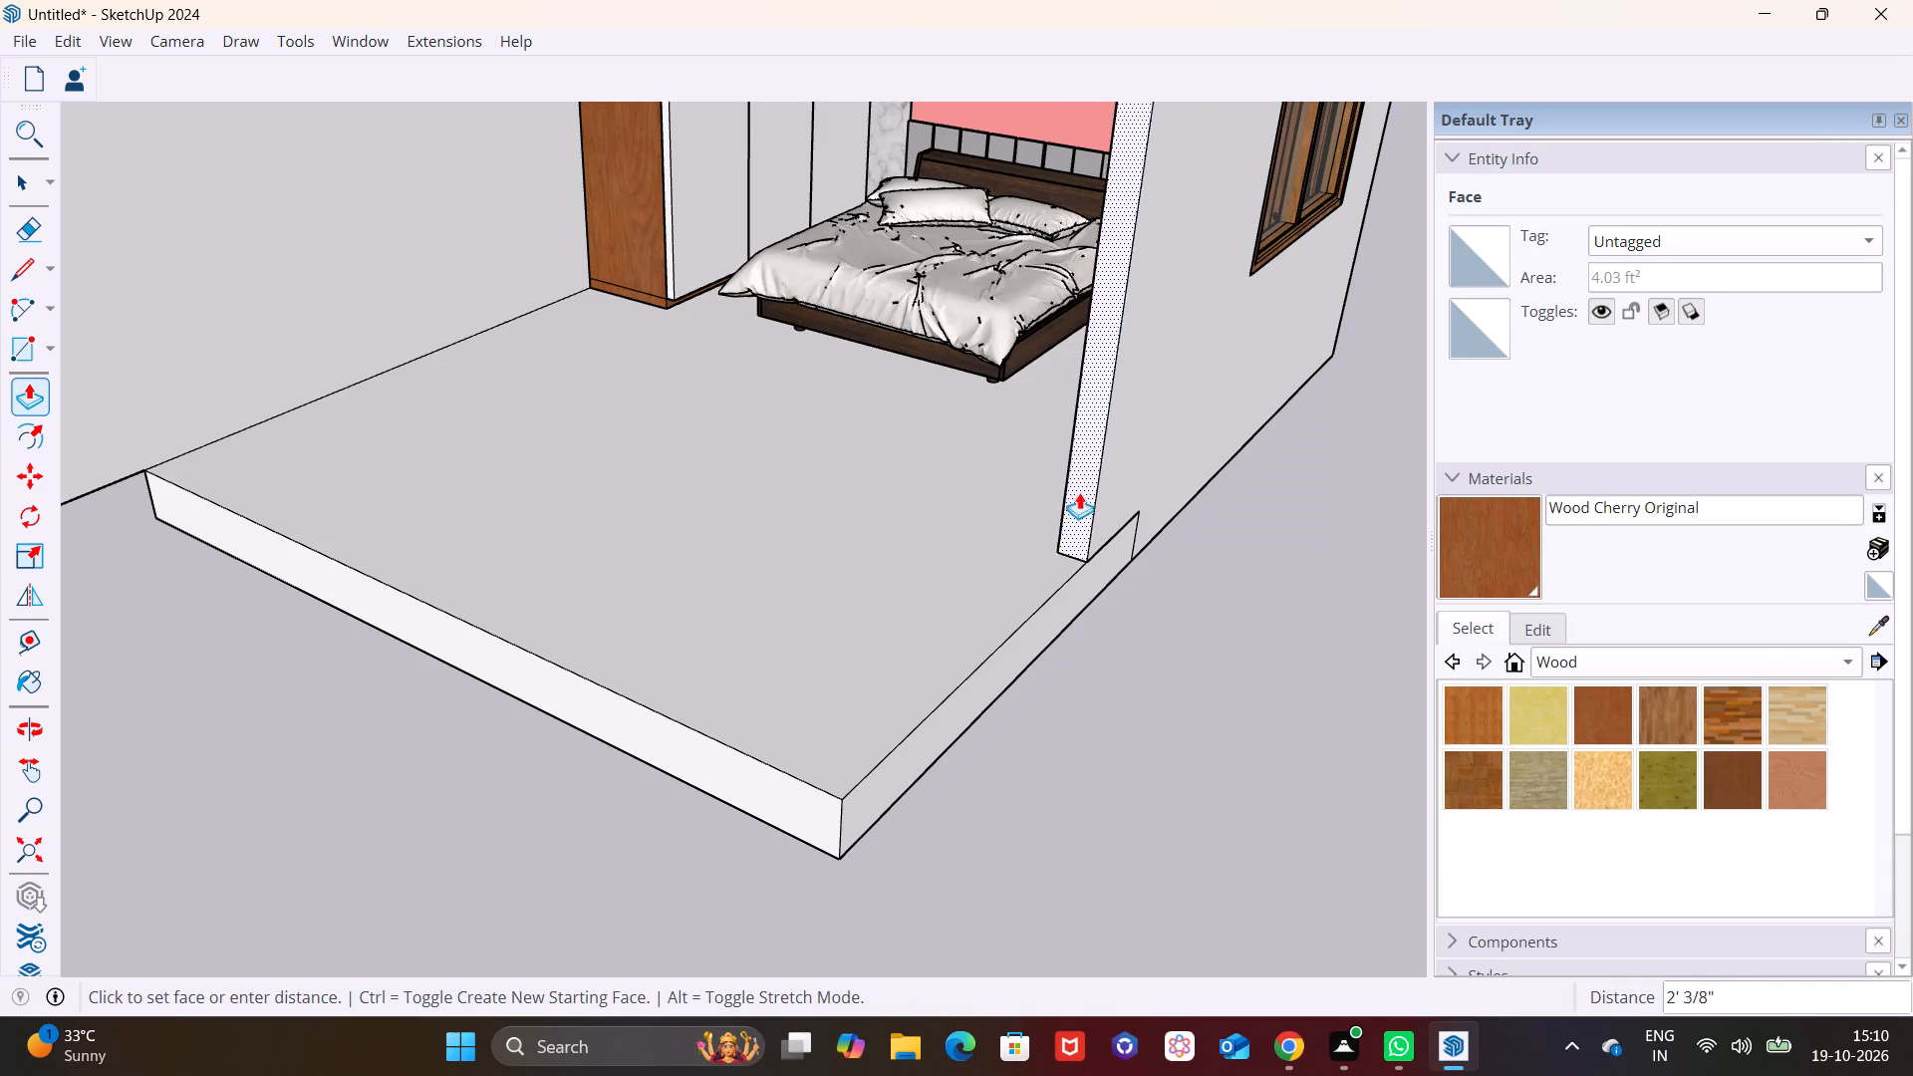
pyautogui.click(1033, 527)
pyautogui.press('Return')
pyautogui.click(1257, 633)
# Extend the two short wall pieces above the window wall, the top one by about 3' 7 15/16", flush with the extended wall's end.
pyautogui.scroll(-6, 1069, 583)
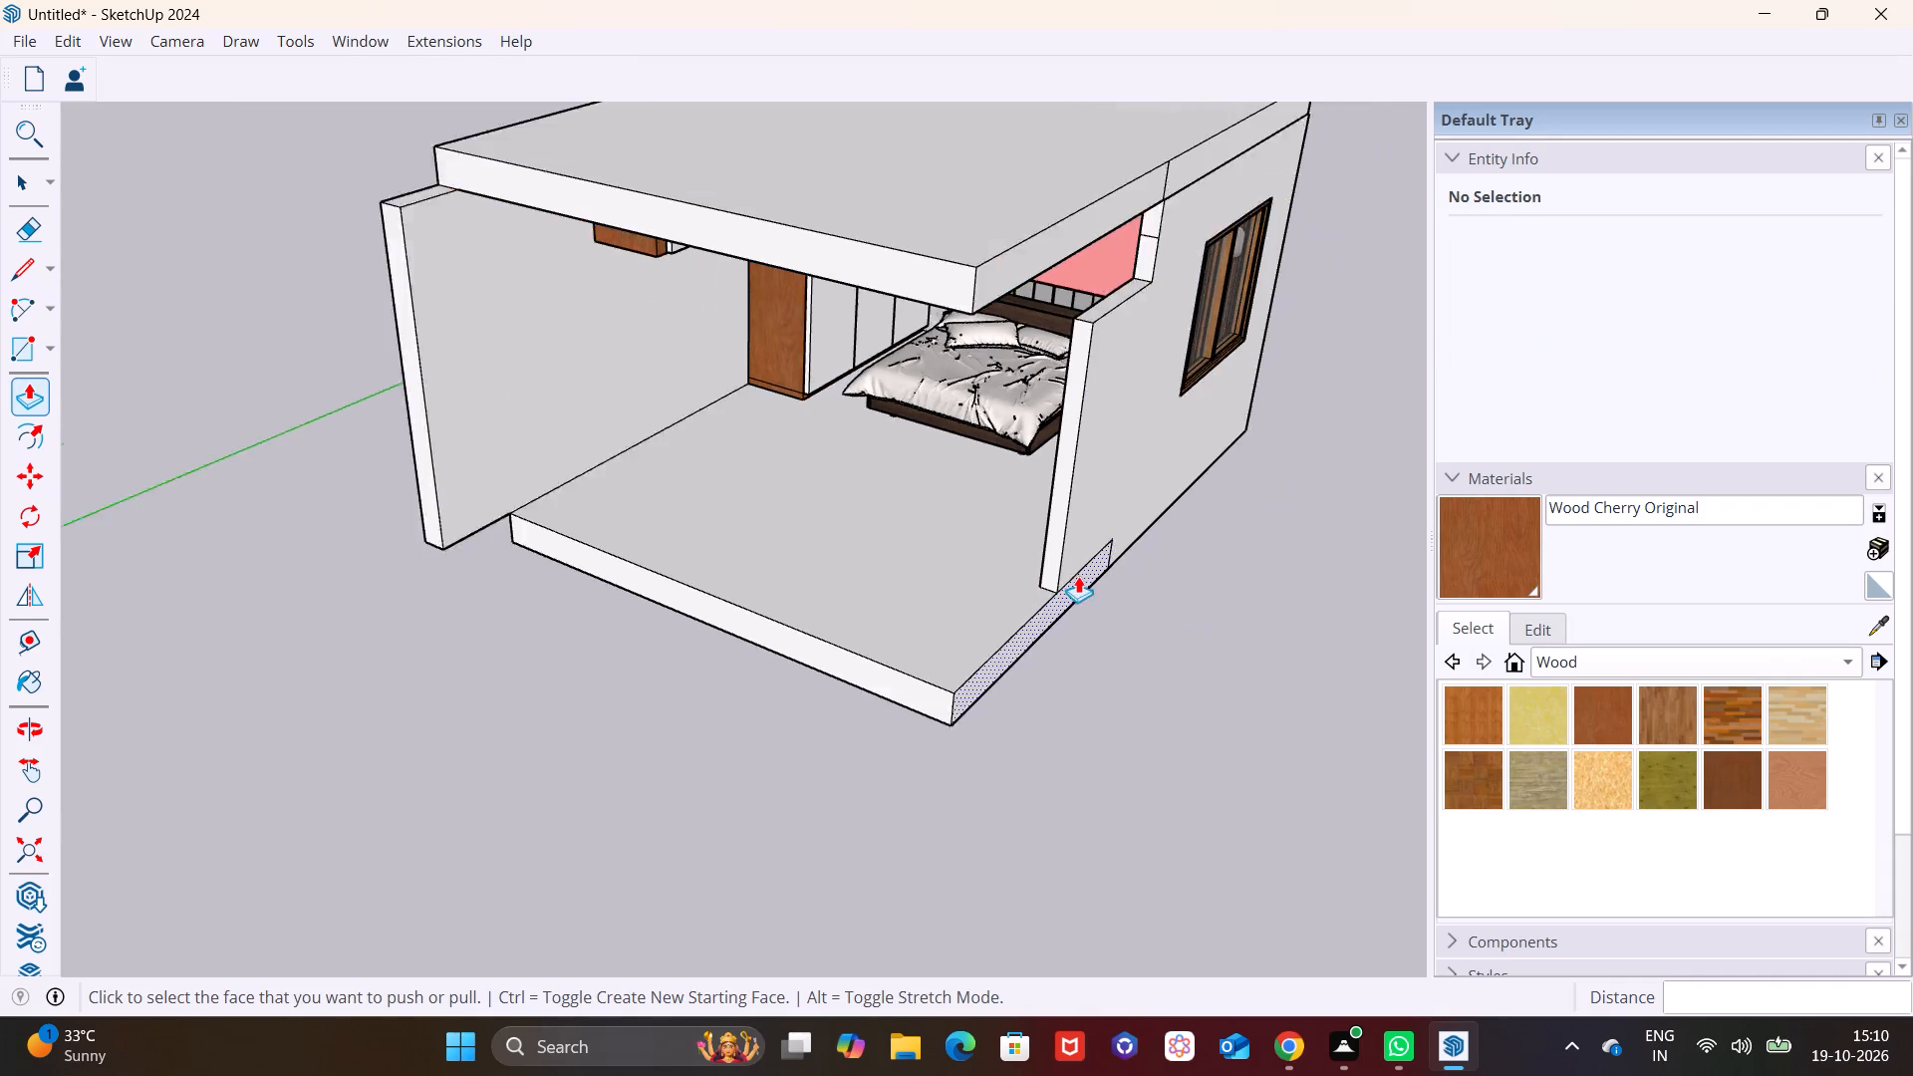
pyautogui.scroll(-1, 1078, 576)
pyautogui.moveTo(1059, 575); pyautogui.dragTo(1355, 372, button='middle')
pyautogui.moveTo(976, 436); pyautogui.dragTo(898, 622, button='middle')
pyautogui.scroll(1, 892, 555)
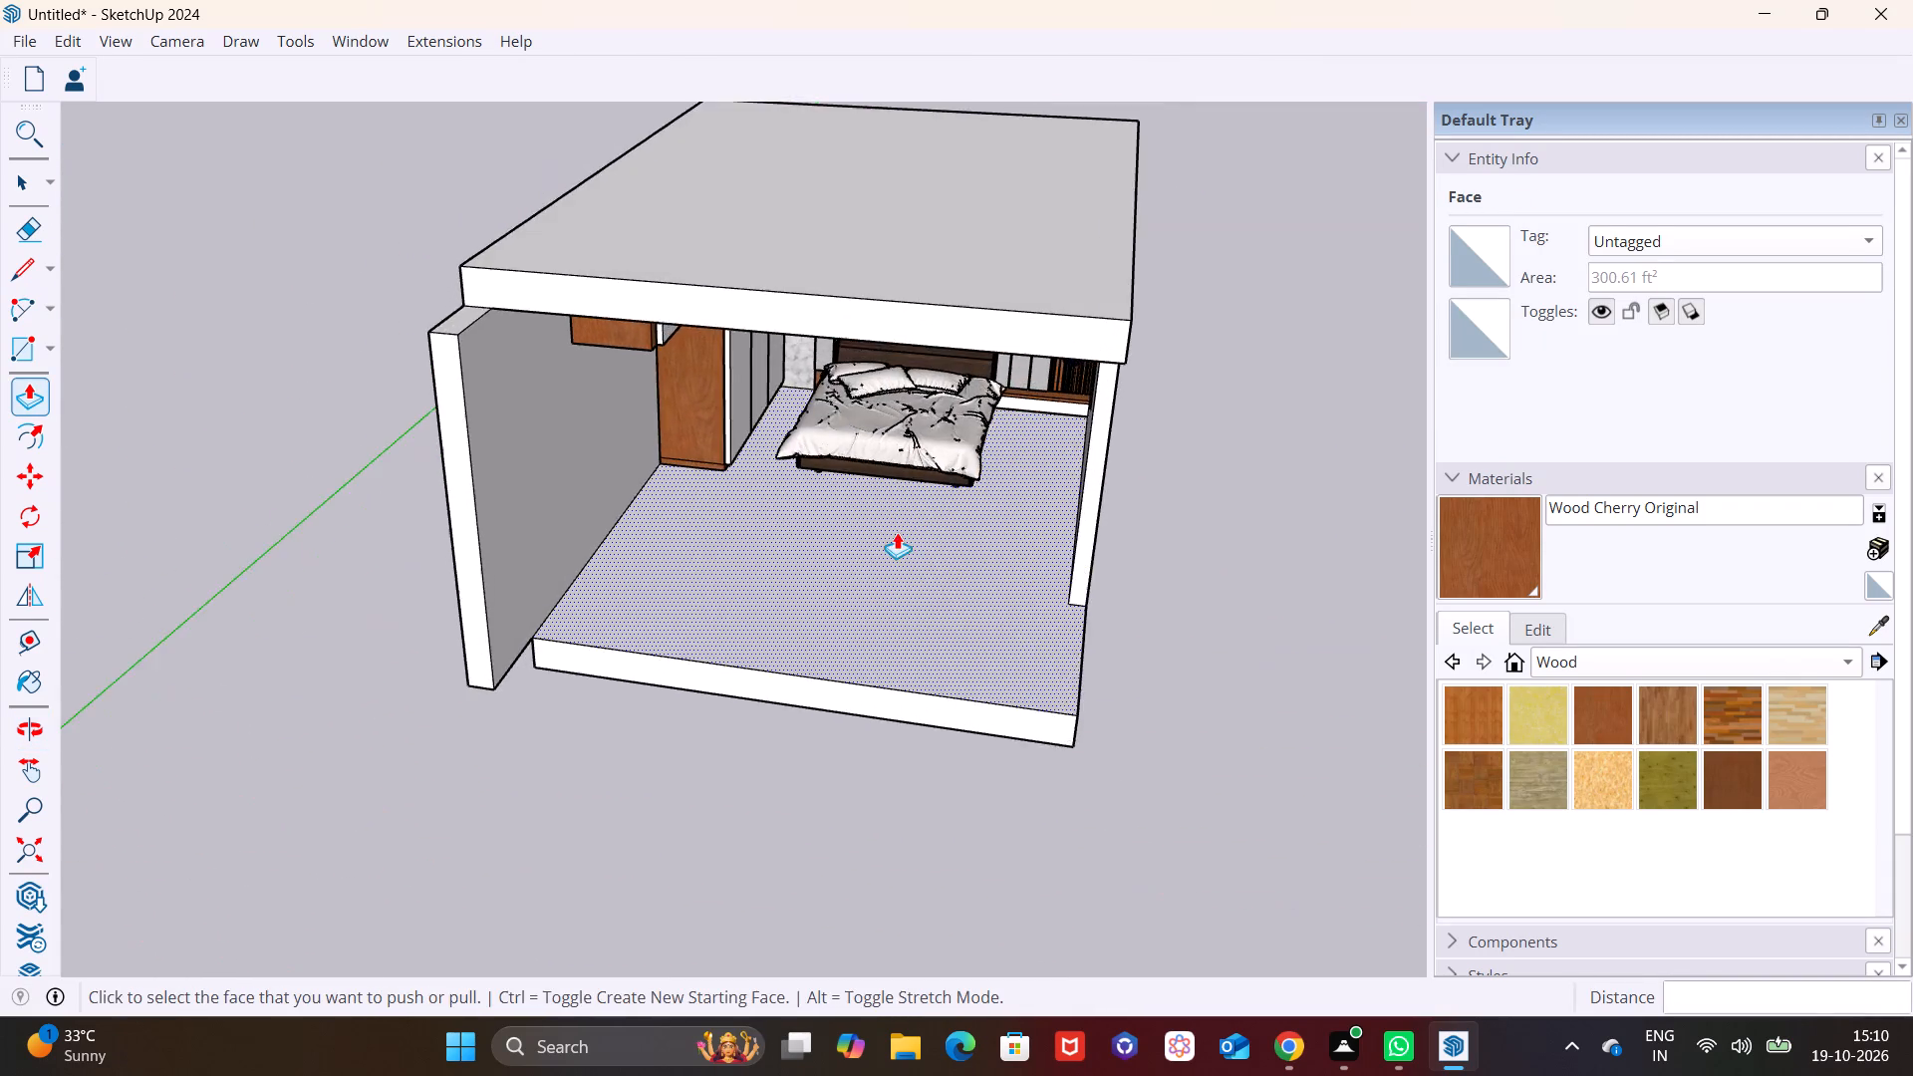
pyautogui.scroll(2, 897, 532)
pyautogui.moveTo(902, 526); pyautogui.dragTo(1030, 281, button='middle')
pyautogui.keyDown('shift'); pyautogui.moveTo(1001, 281); pyautogui.dragTo(920, 565, button='middle'); pyautogui.keyUp('shift')
pyautogui.moveTo(907, 552); pyautogui.dragTo(902, 462, button='middle')
pyautogui.scroll(1, 907, 552)
pyautogui.scroll(3, 794, 461)
pyautogui.moveTo(864, 507); pyautogui.dragTo(850, 523, button='middle')
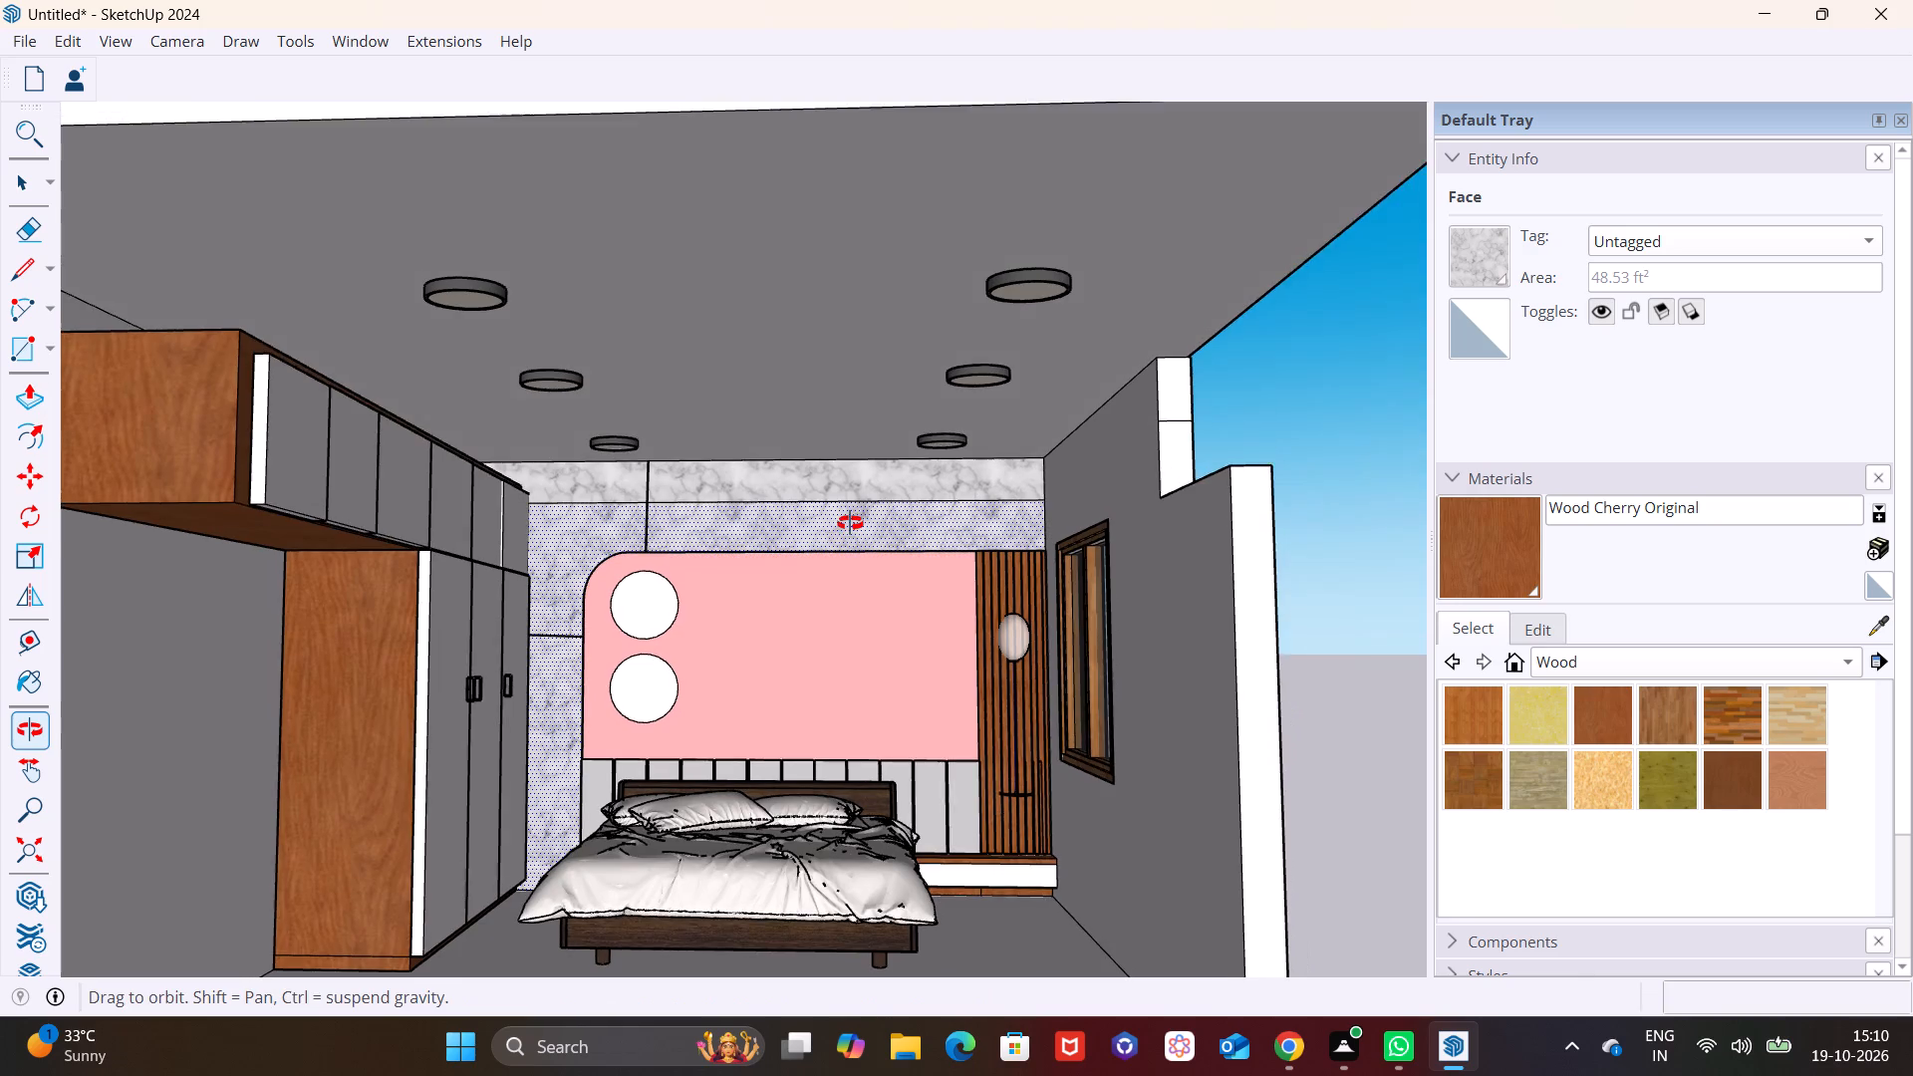
pyautogui.moveTo(850, 523); pyautogui.dragTo(848, 529, button='middle')
pyautogui.keyDown('shift'); pyautogui.scroll(1, 858, 537); pyautogui.keyUp('shift')
pyautogui.keyDown('shift'); pyautogui.moveTo(862, 537); pyautogui.dragTo(904, 486, button='middle'); pyautogui.keyUp('shift')
pyautogui.moveTo(829, 545); pyautogui.dragTo(802, 578, button='middle')
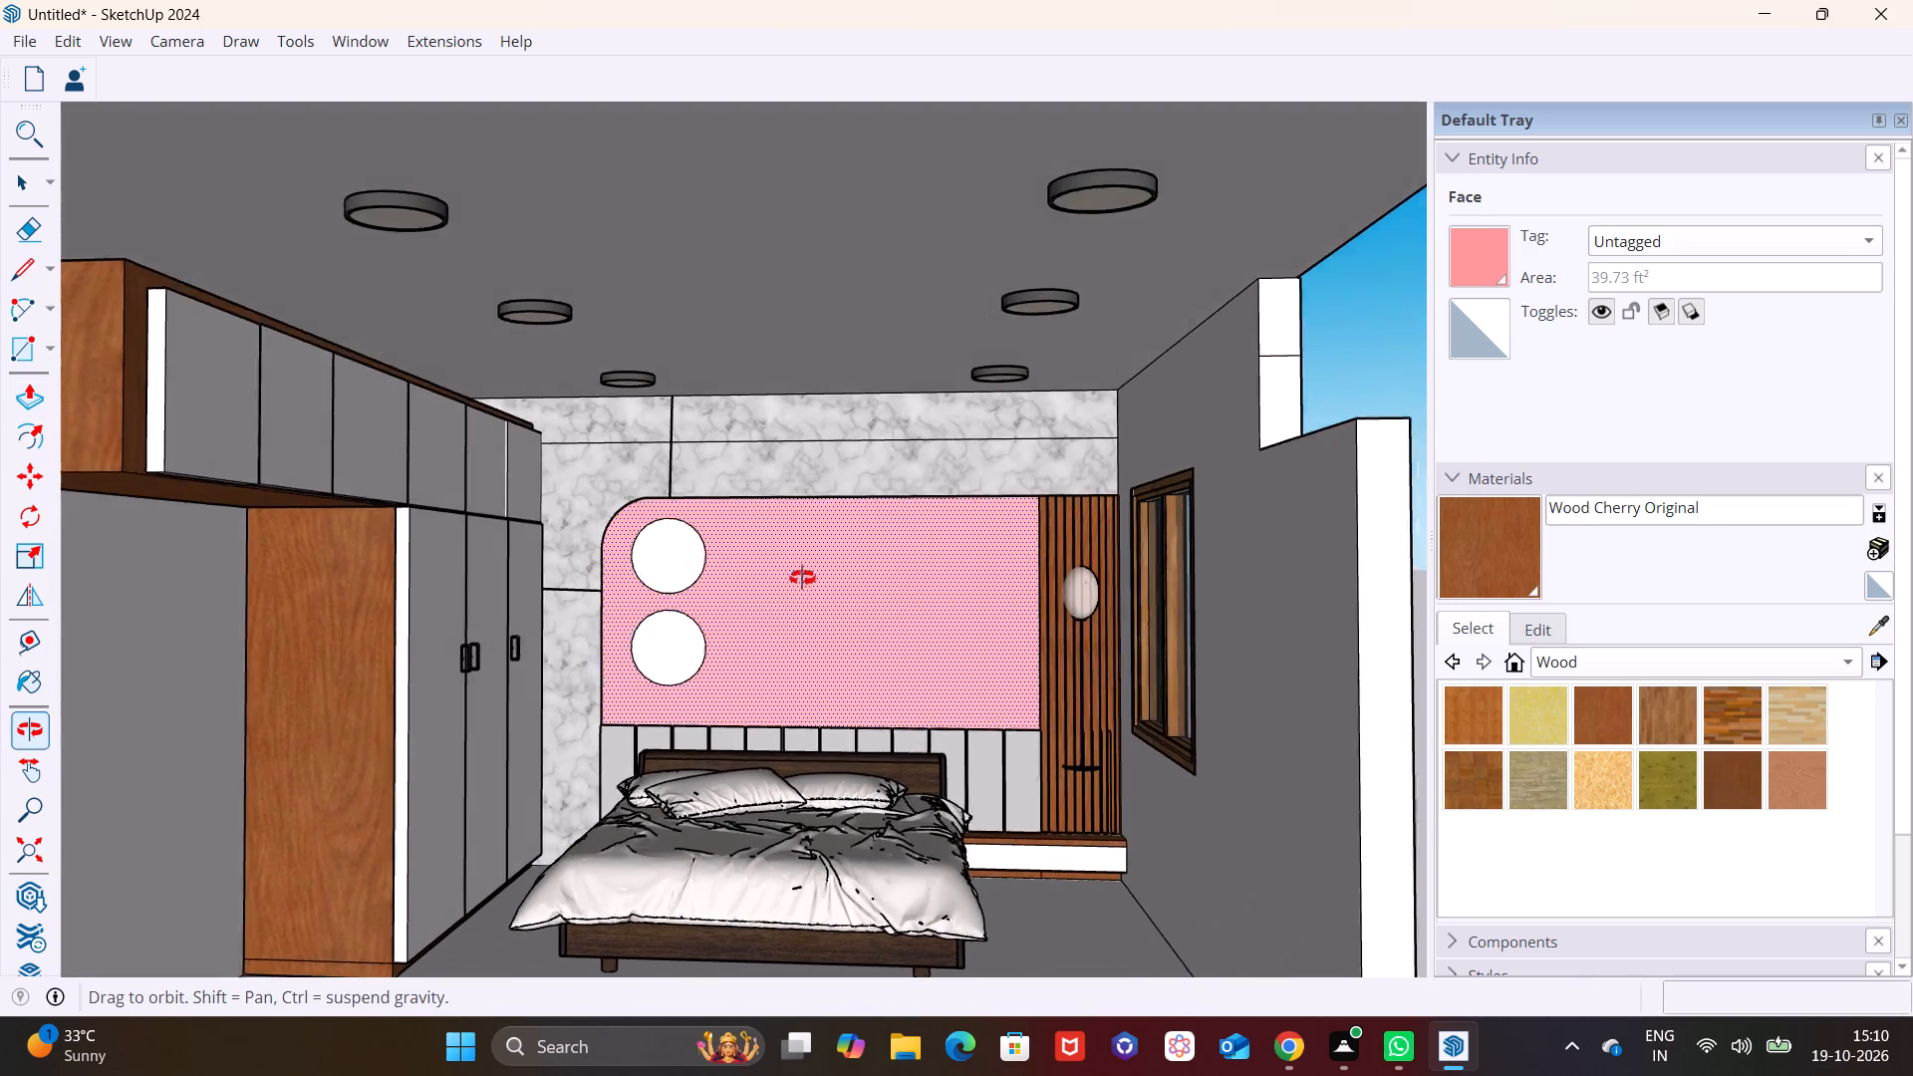
pyautogui.moveTo(802, 578); pyautogui.dragTo(827, 611, button='middle')
pyautogui.click(1311, 471)
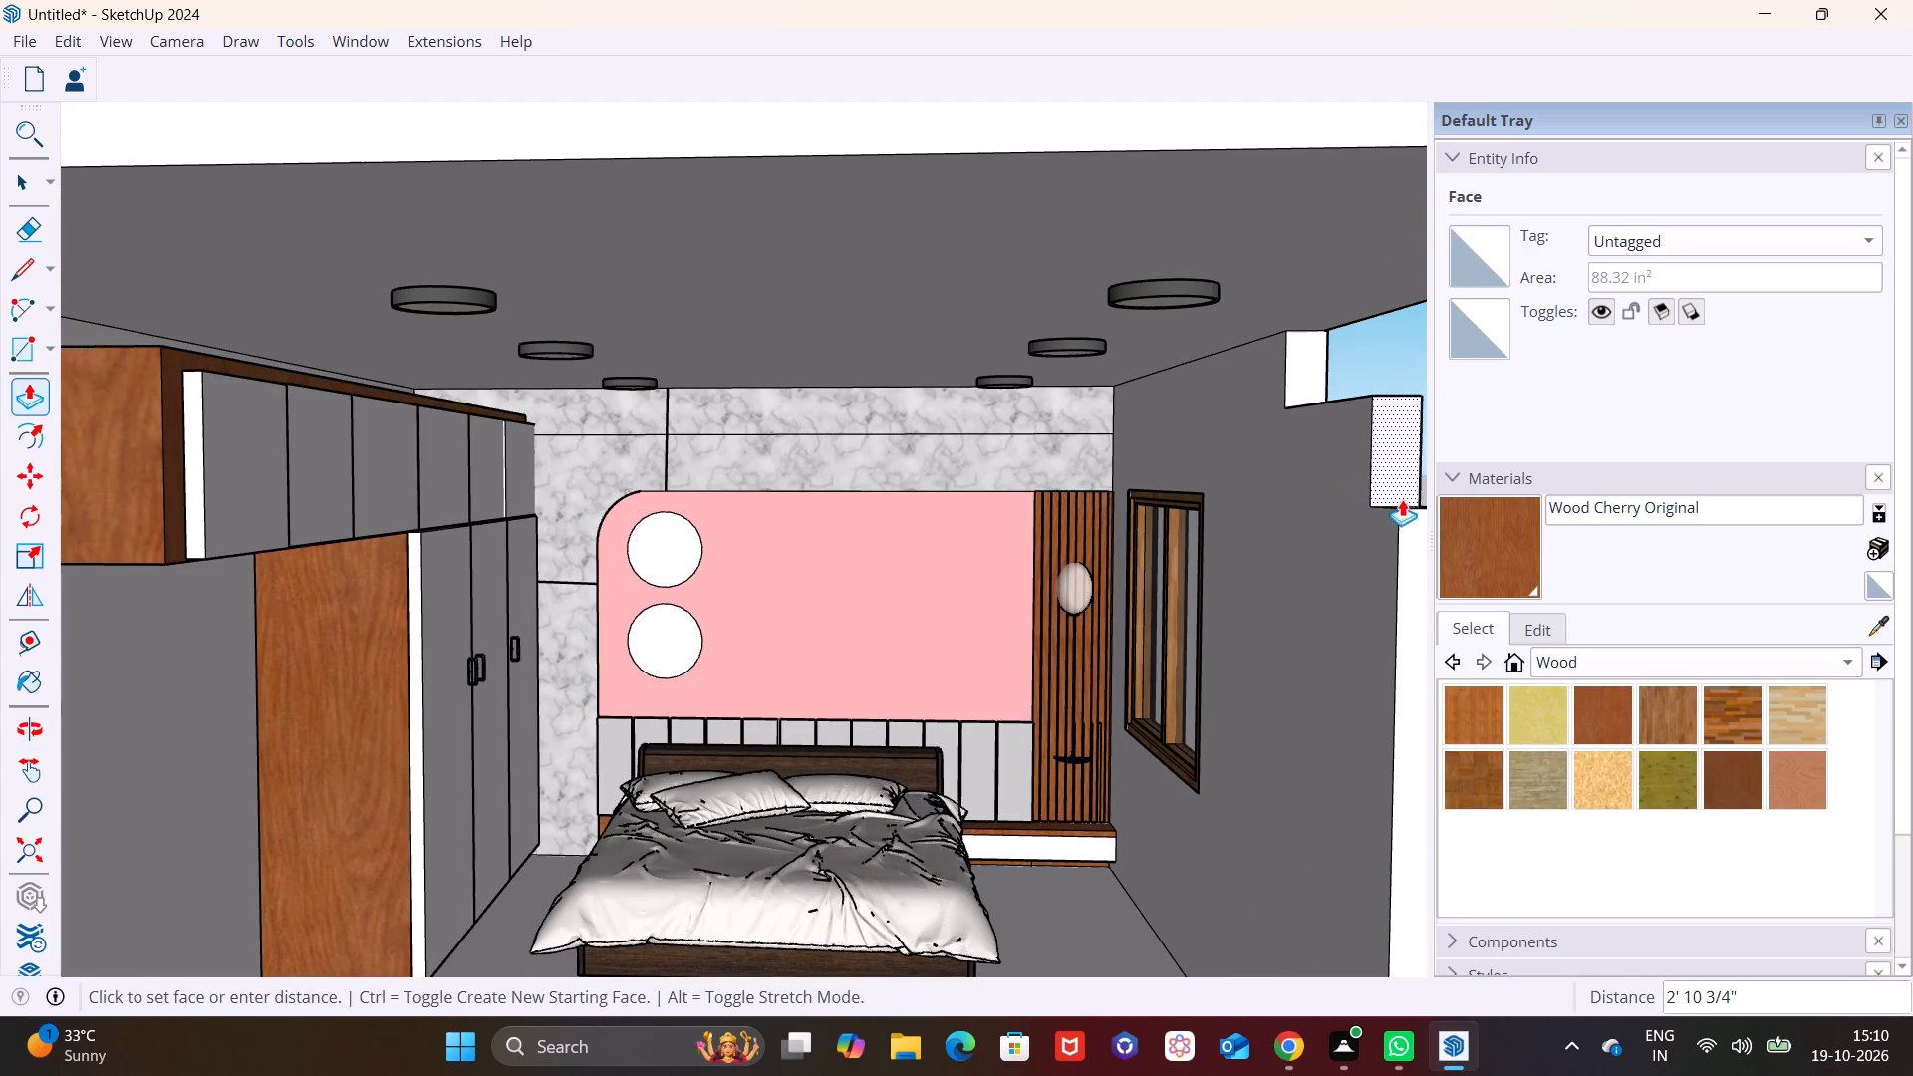
pyautogui.click(1410, 555)
pyautogui.click(1307, 366)
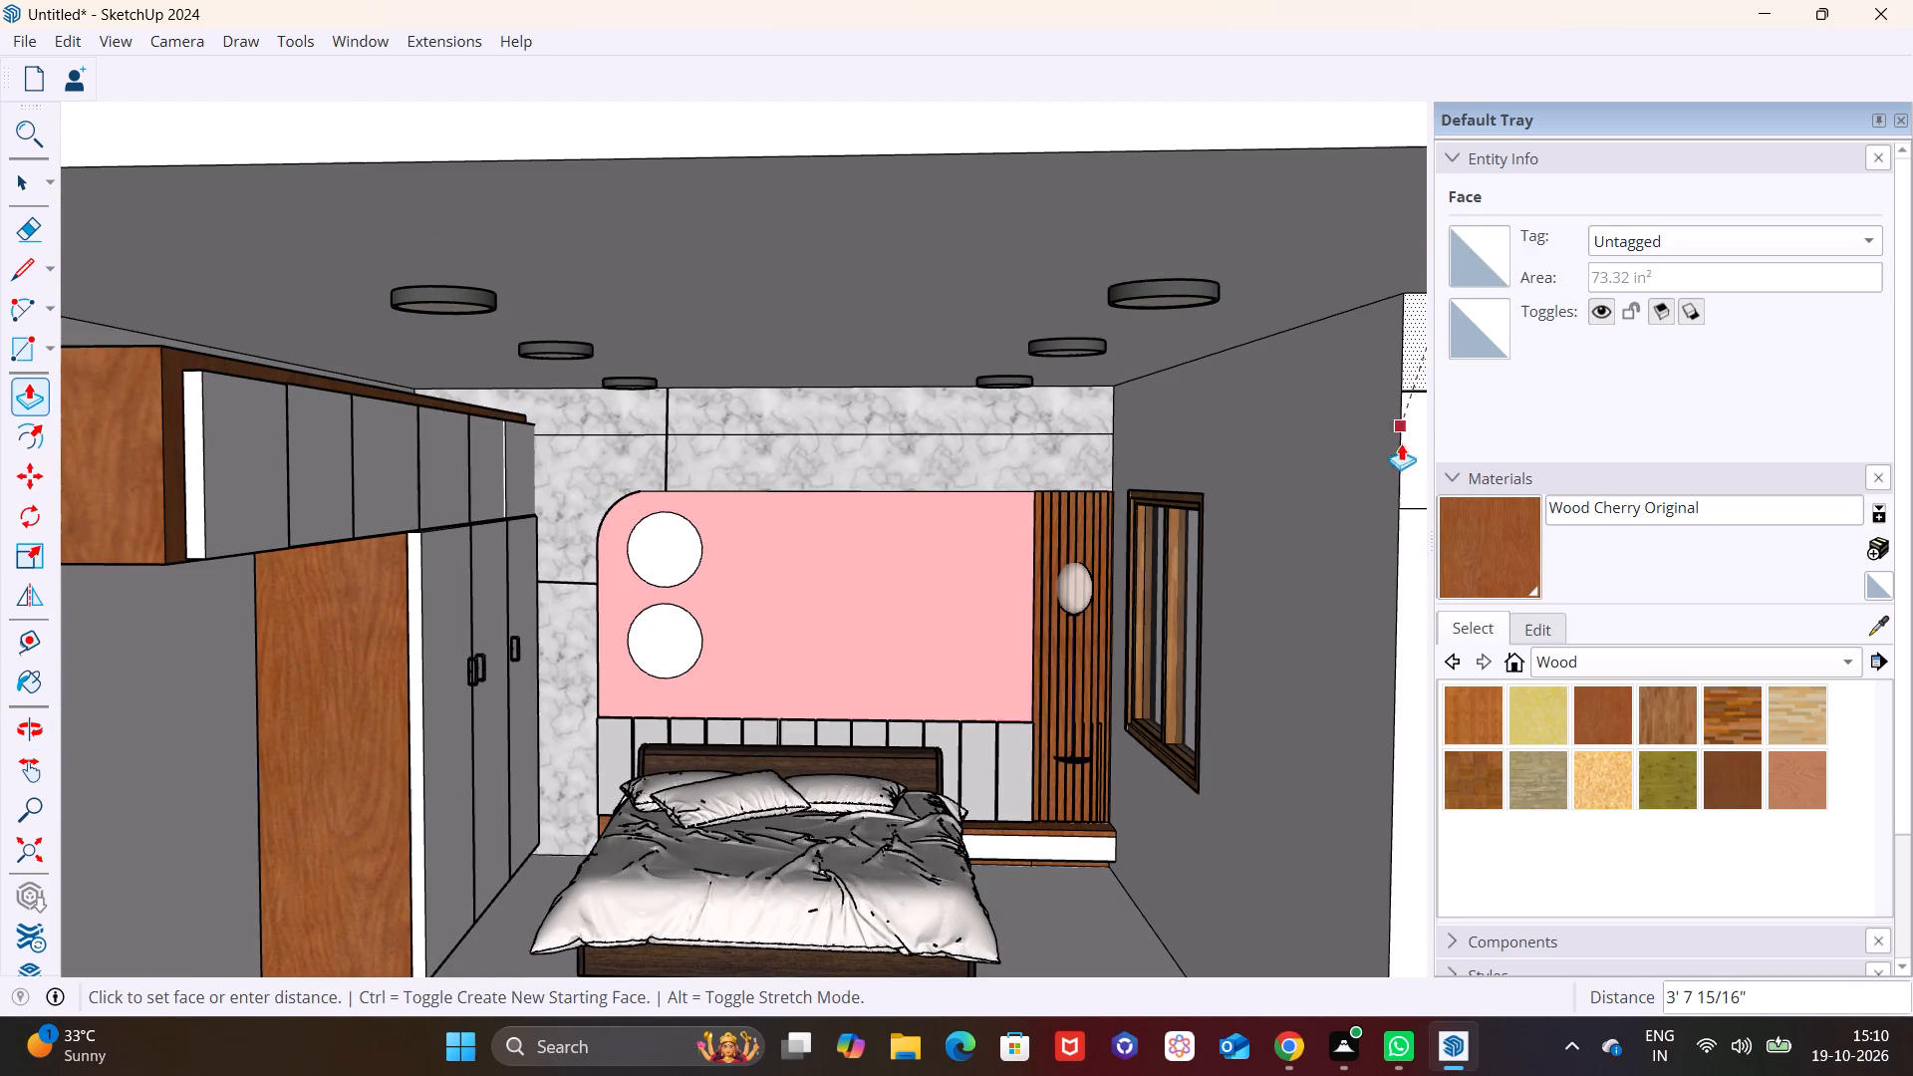
pyautogui.click(1410, 469)
# Examine the bed wall, wardrobe, window and ceiling lights from inside the extended room.
pyautogui.scroll(1, 1124, 513)
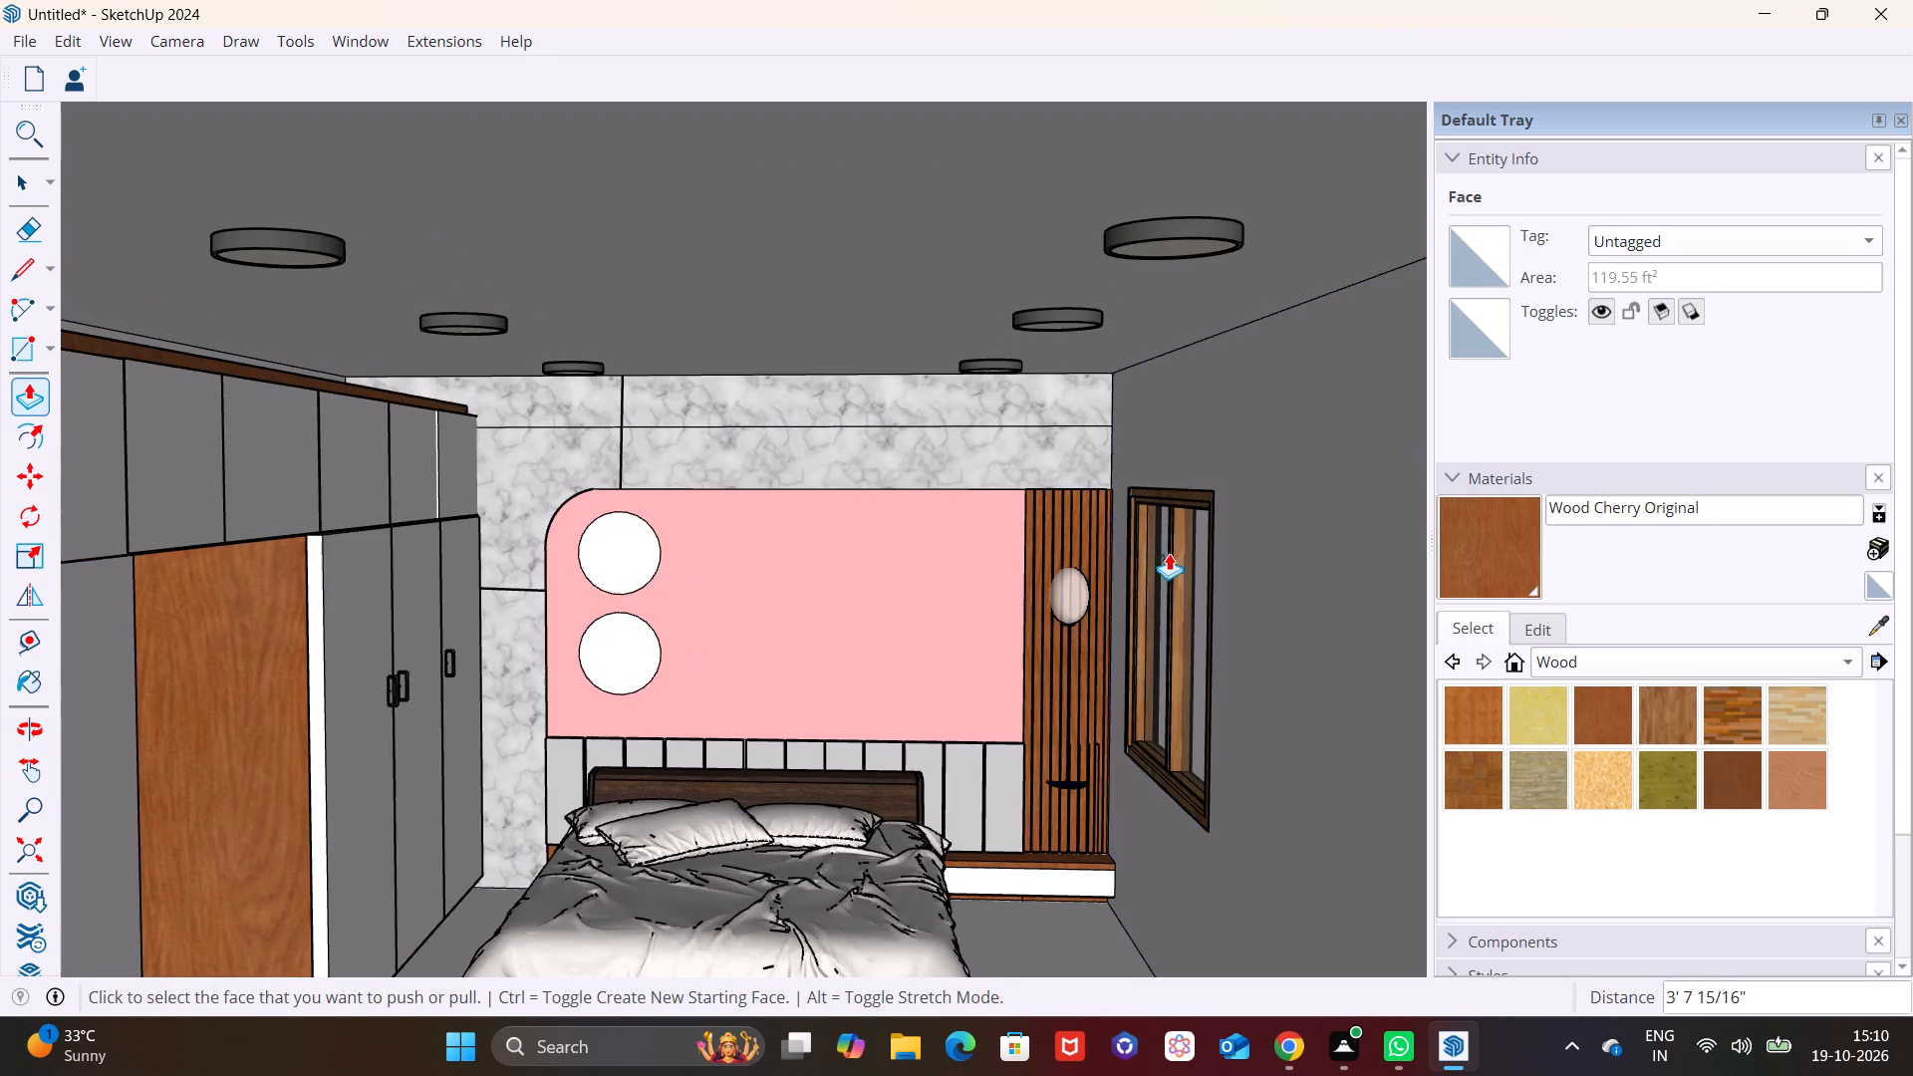
pyautogui.moveTo(1156, 556); pyautogui.dragTo(1194, 465, button='middle')
pyautogui.keyDown('shift'); pyautogui.moveTo(1227, 639); pyautogui.dragTo(1204, 632, button='middle'); pyautogui.keyUp('shift')
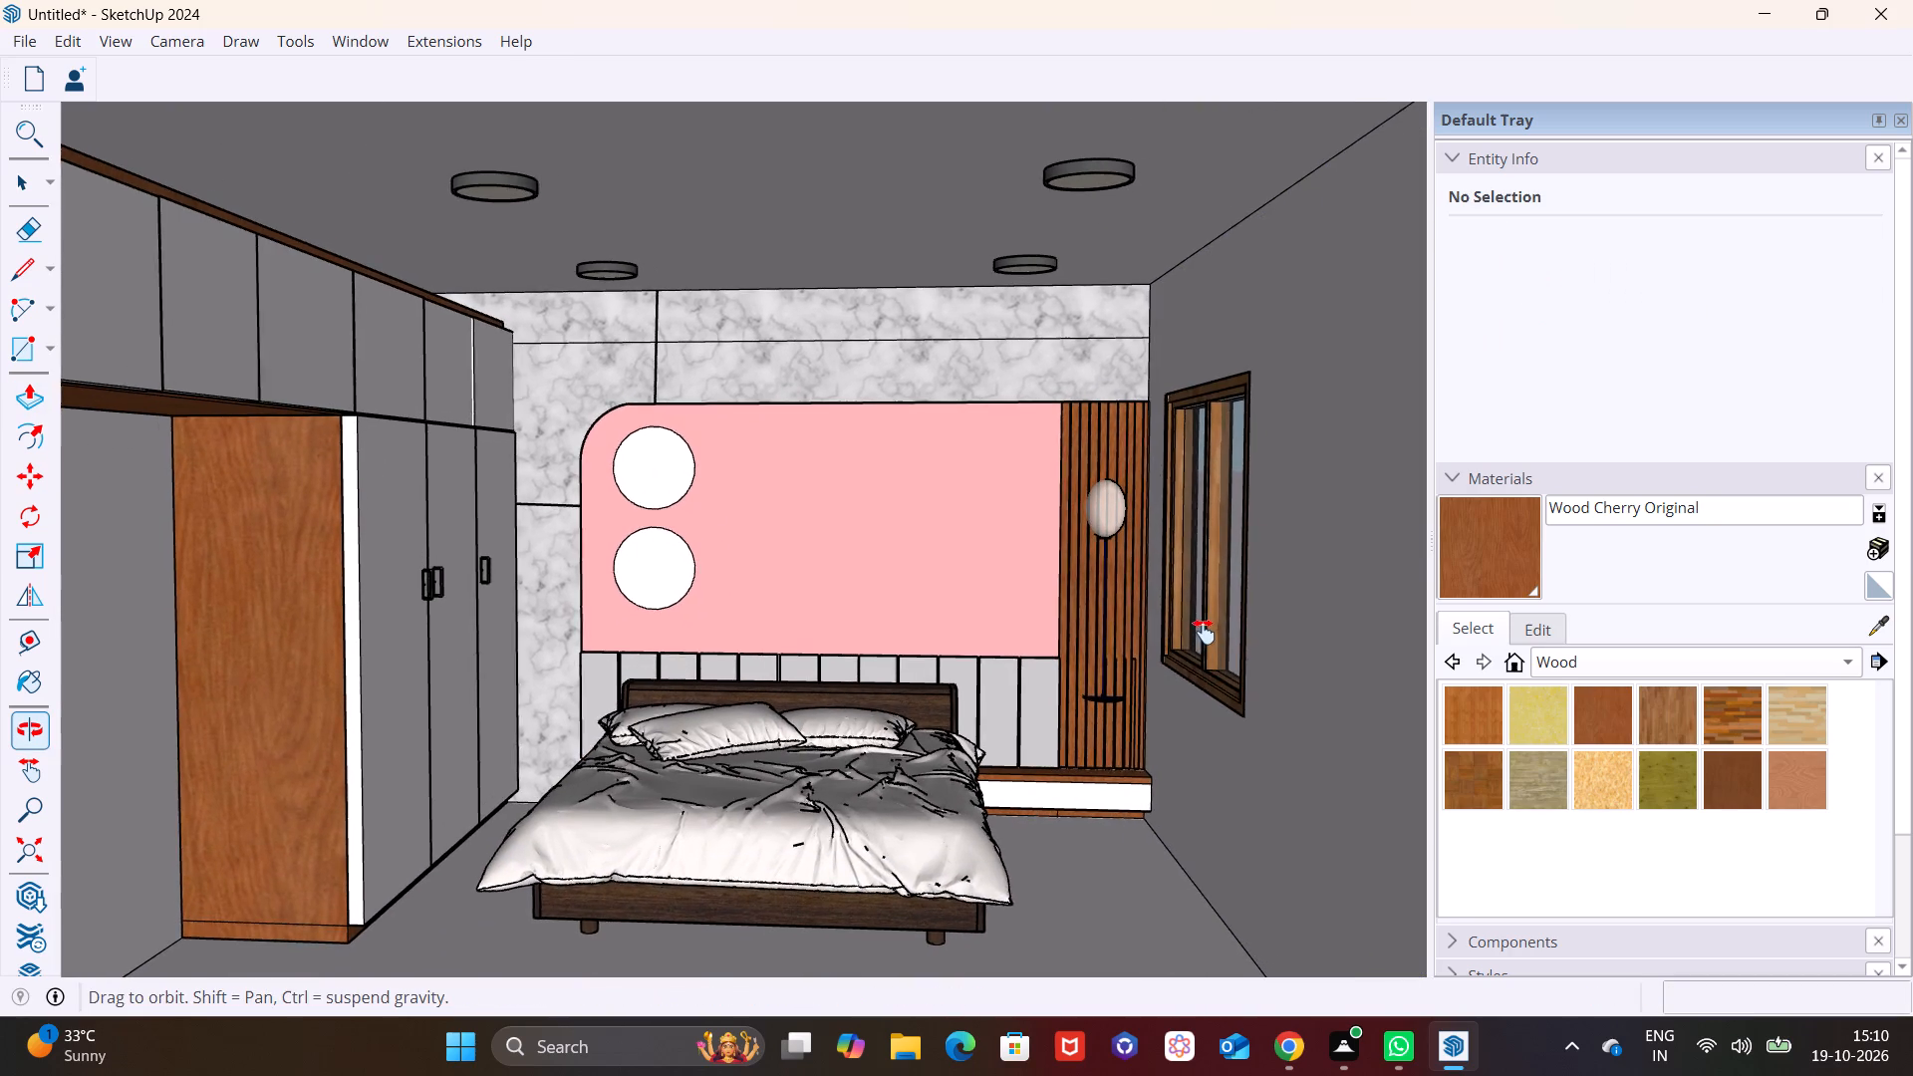
pyautogui.keyDown('shift'); pyautogui.moveTo(1204, 632); pyautogui.dragTo(1181, 632, button='middle'); pyautogui.keyUp('shift')
pyautogui.keyDown('shift'); pyautogui.moveTo(1181, 637); pyautogui.dragTo(1276, 621, button='middle'); pyautogui.keyUp('shift')
pyautogui.keyDown('shift'); pyautogui.scroll(1, 1185, 636); pyautogui.keyUp('shift')
pyautogui.moveTo(1303, 659); pyautogui.dragTo(1277, 671, button='middle')
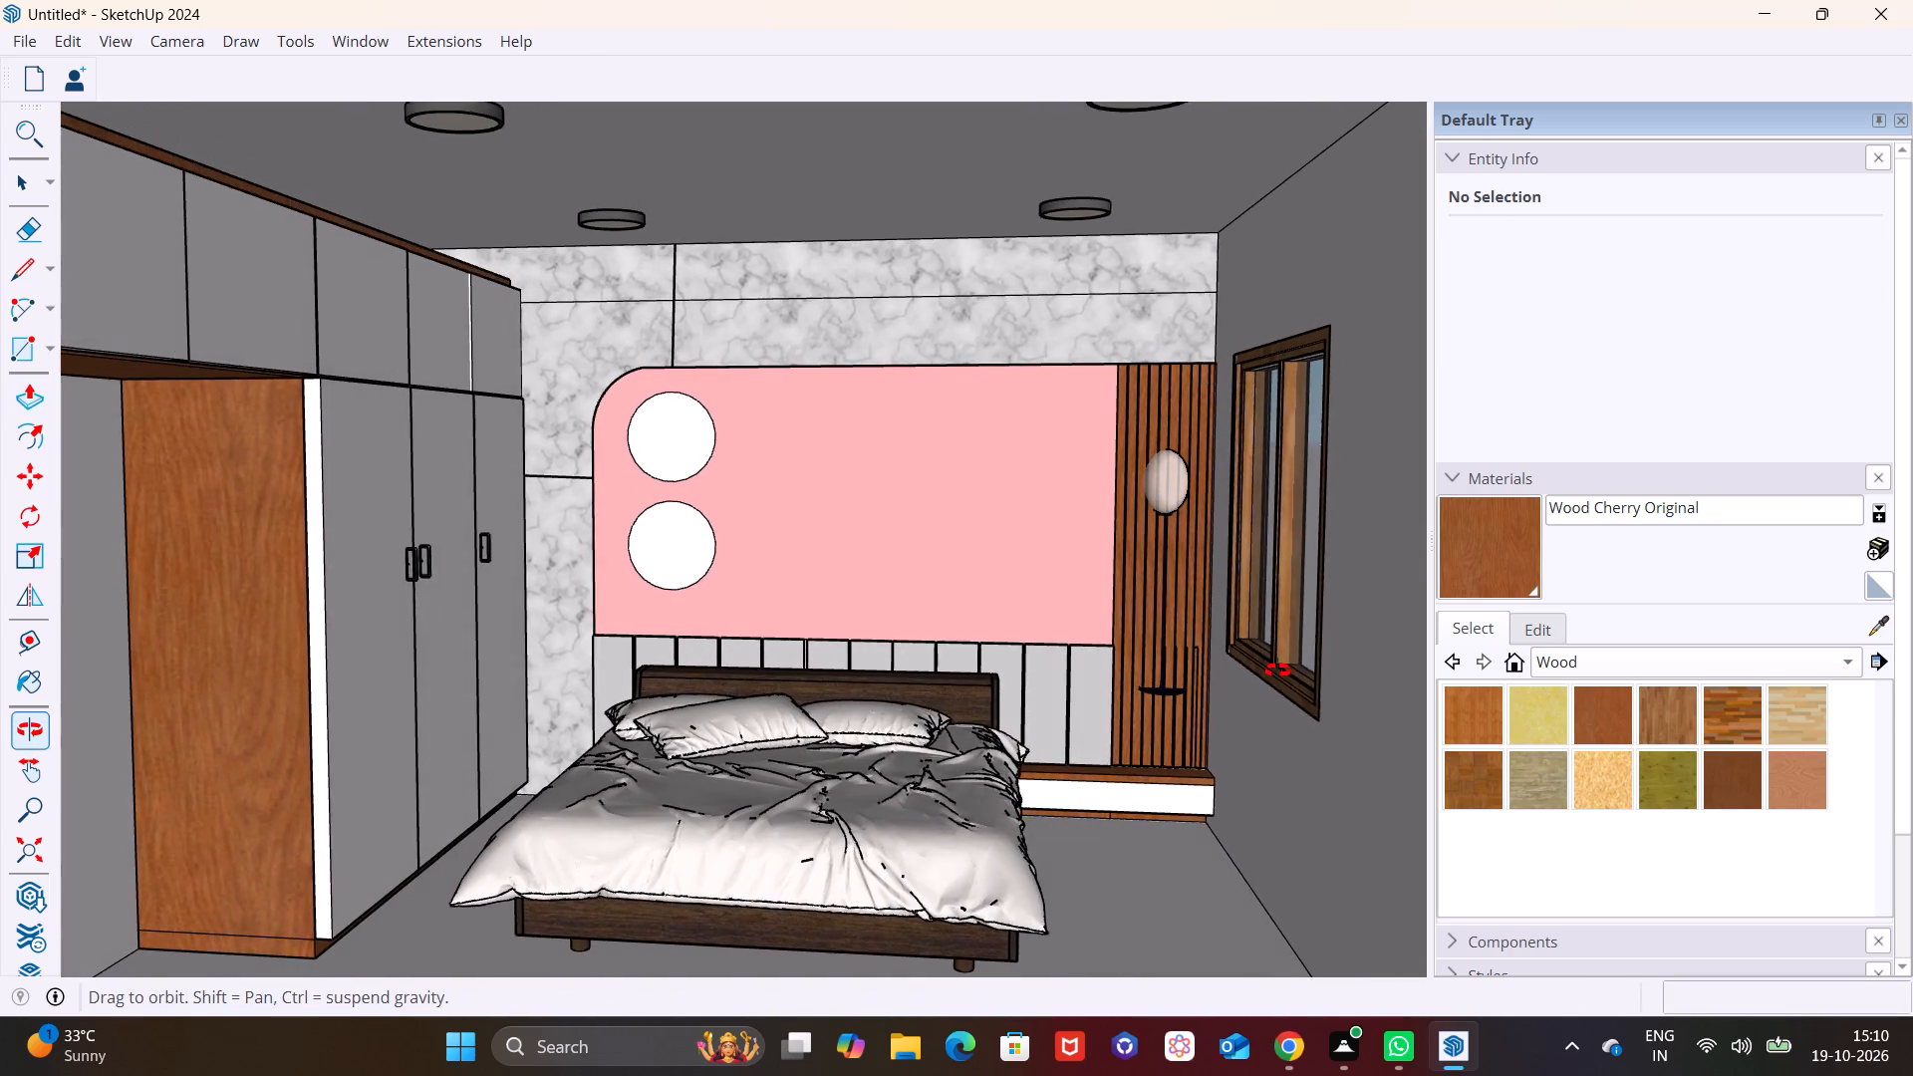
pyautogui.moveTo(1277, 671); pyautogui.dragTo(1265, 673, button='middle')
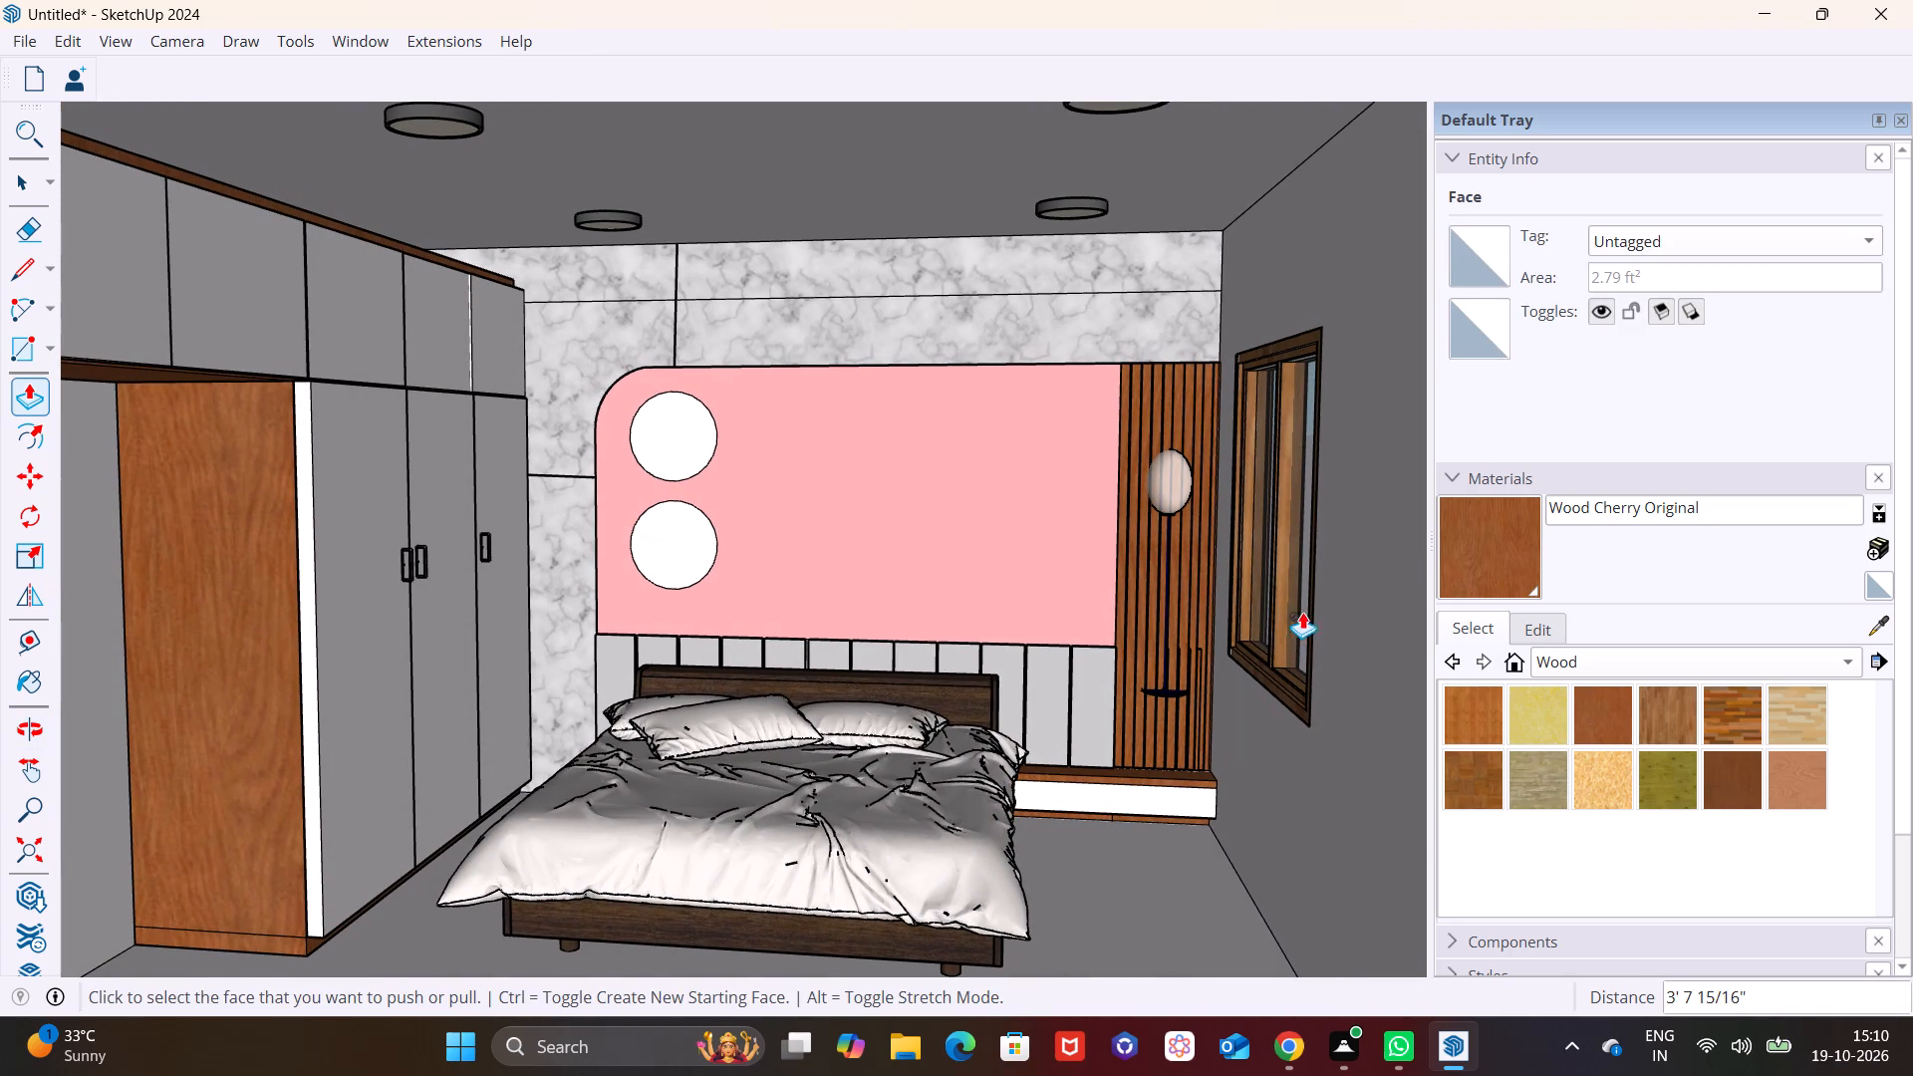
pyautogui.scroll(-1, 1062, 503)
pyautogui.press('space')
# Scale the wardrobe-side ceiling light nearest the bed wall uniformly down to about 0.55.
pyautogui.scroll(-1, 996, 398)
pyautogui.keyDown('shift'); pyautogui.moveTo(986, 430); pyautogui.dragTo(983, 560, button='middle'); pyautogui.keyUp('shift')
pyautogui.scroll(1, 909, 441)
pyautogui.moveTo(909, 440); pyautogui.dragTo(936, 333, button='middle')
pyautogui.keyDown('shift'); pyautogui.scroll(-2, 954, 357); pyautogui.keyUp('shift')
pyautogui.keyDown('shift'); pyautogui.moveTo(974, 391); pyautogui.dragTo(918, 493, button='middle'); pyautogui.keyUp('shift')
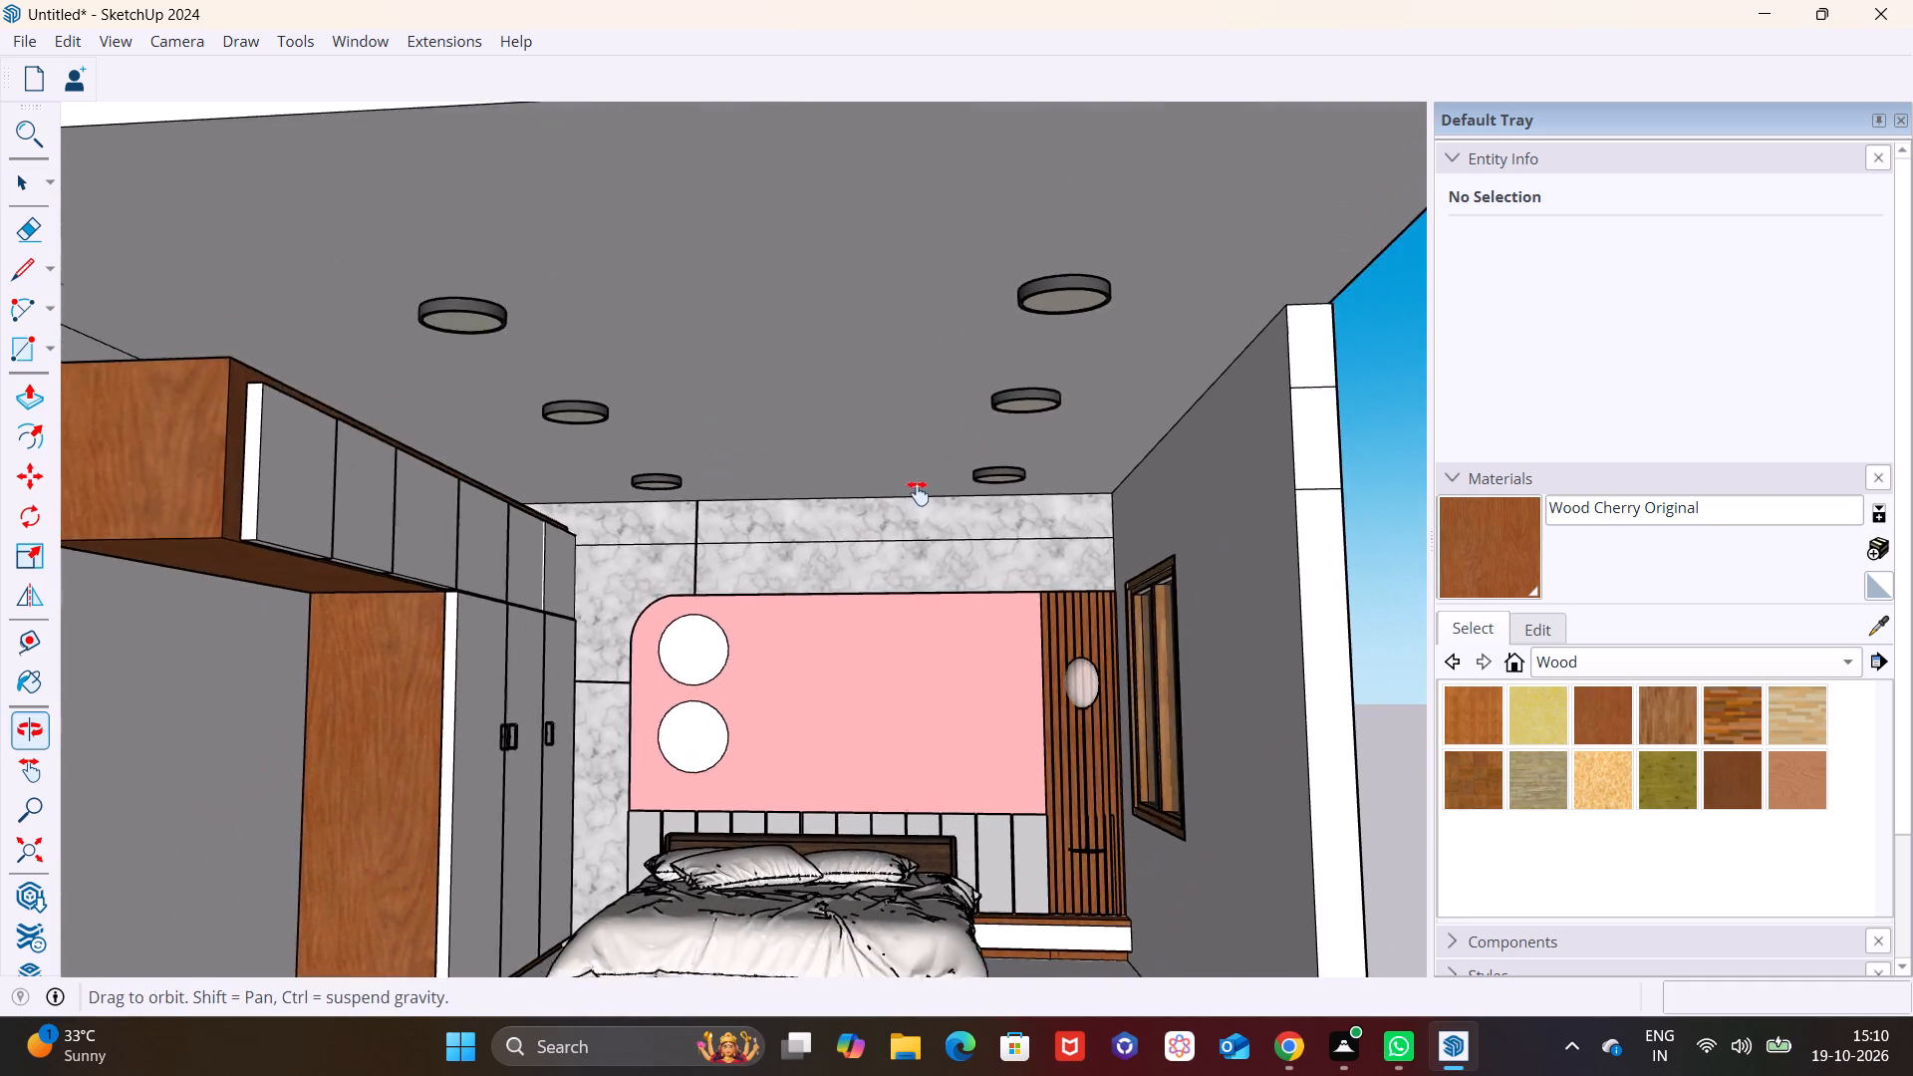
pyautogui.keyDown('shift'); pyautogui.moveTo(918, 493); pyautogui.dragTo(913, 502, button='middle'); pyautogui.keyUp('shift')
pyautogui.moveTo(914, 422); pyautogui.dragTo(925, 384, button='middle')
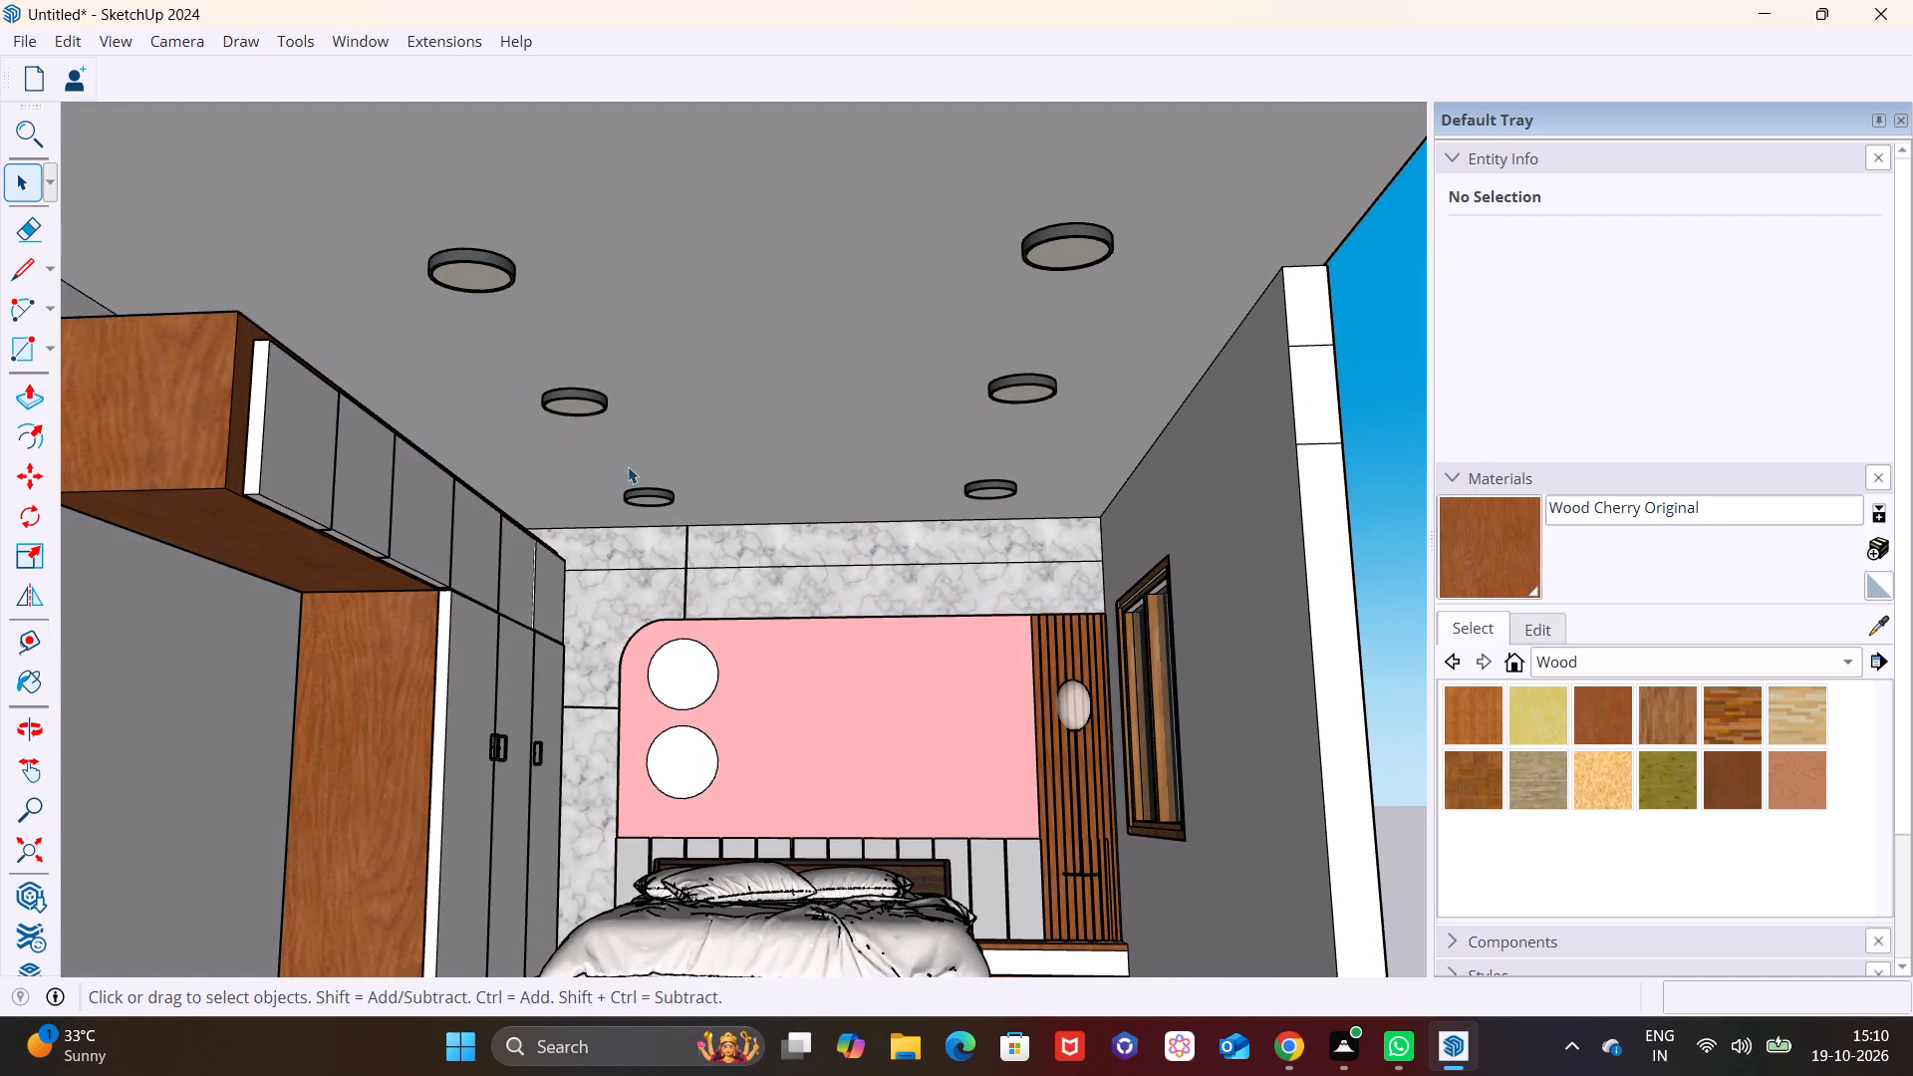
pyautogui.click(642, 503)
pyautogui.click(652, 498)
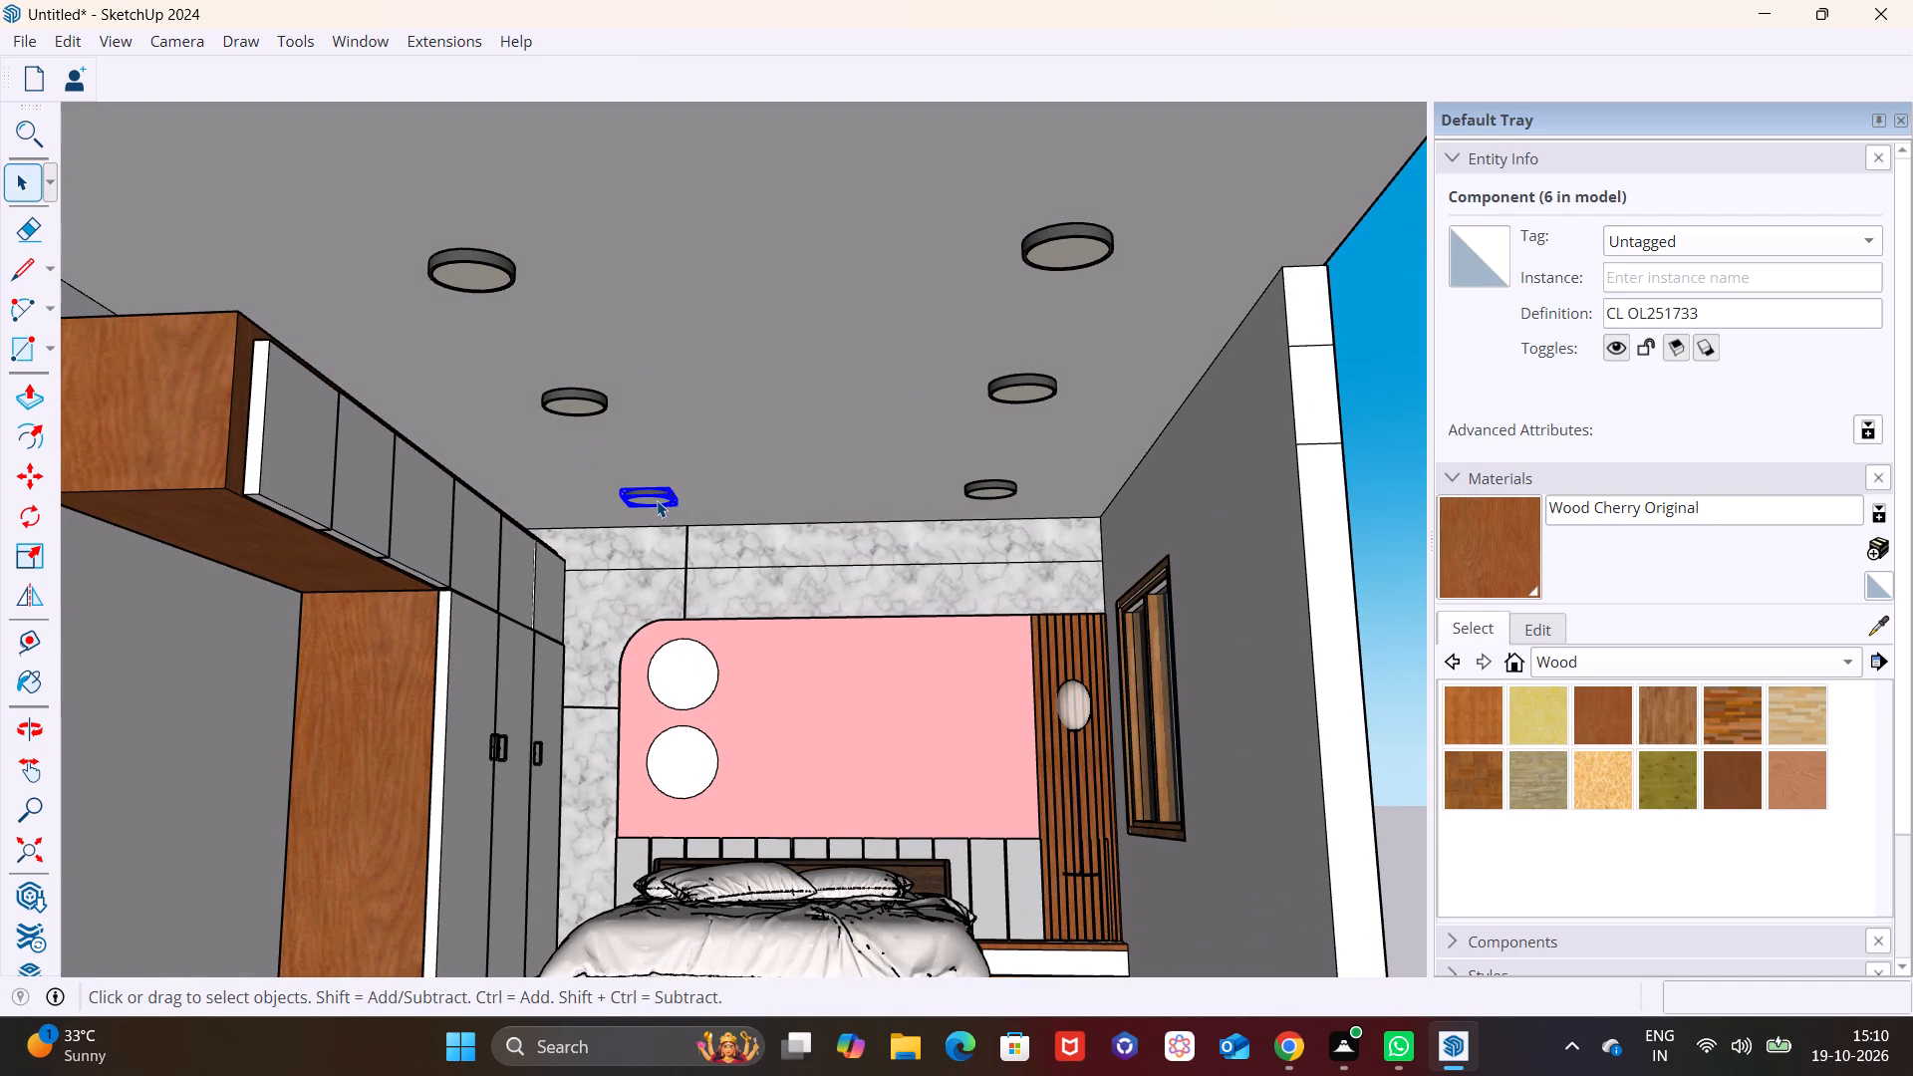
pyautogui.click(33, 556)
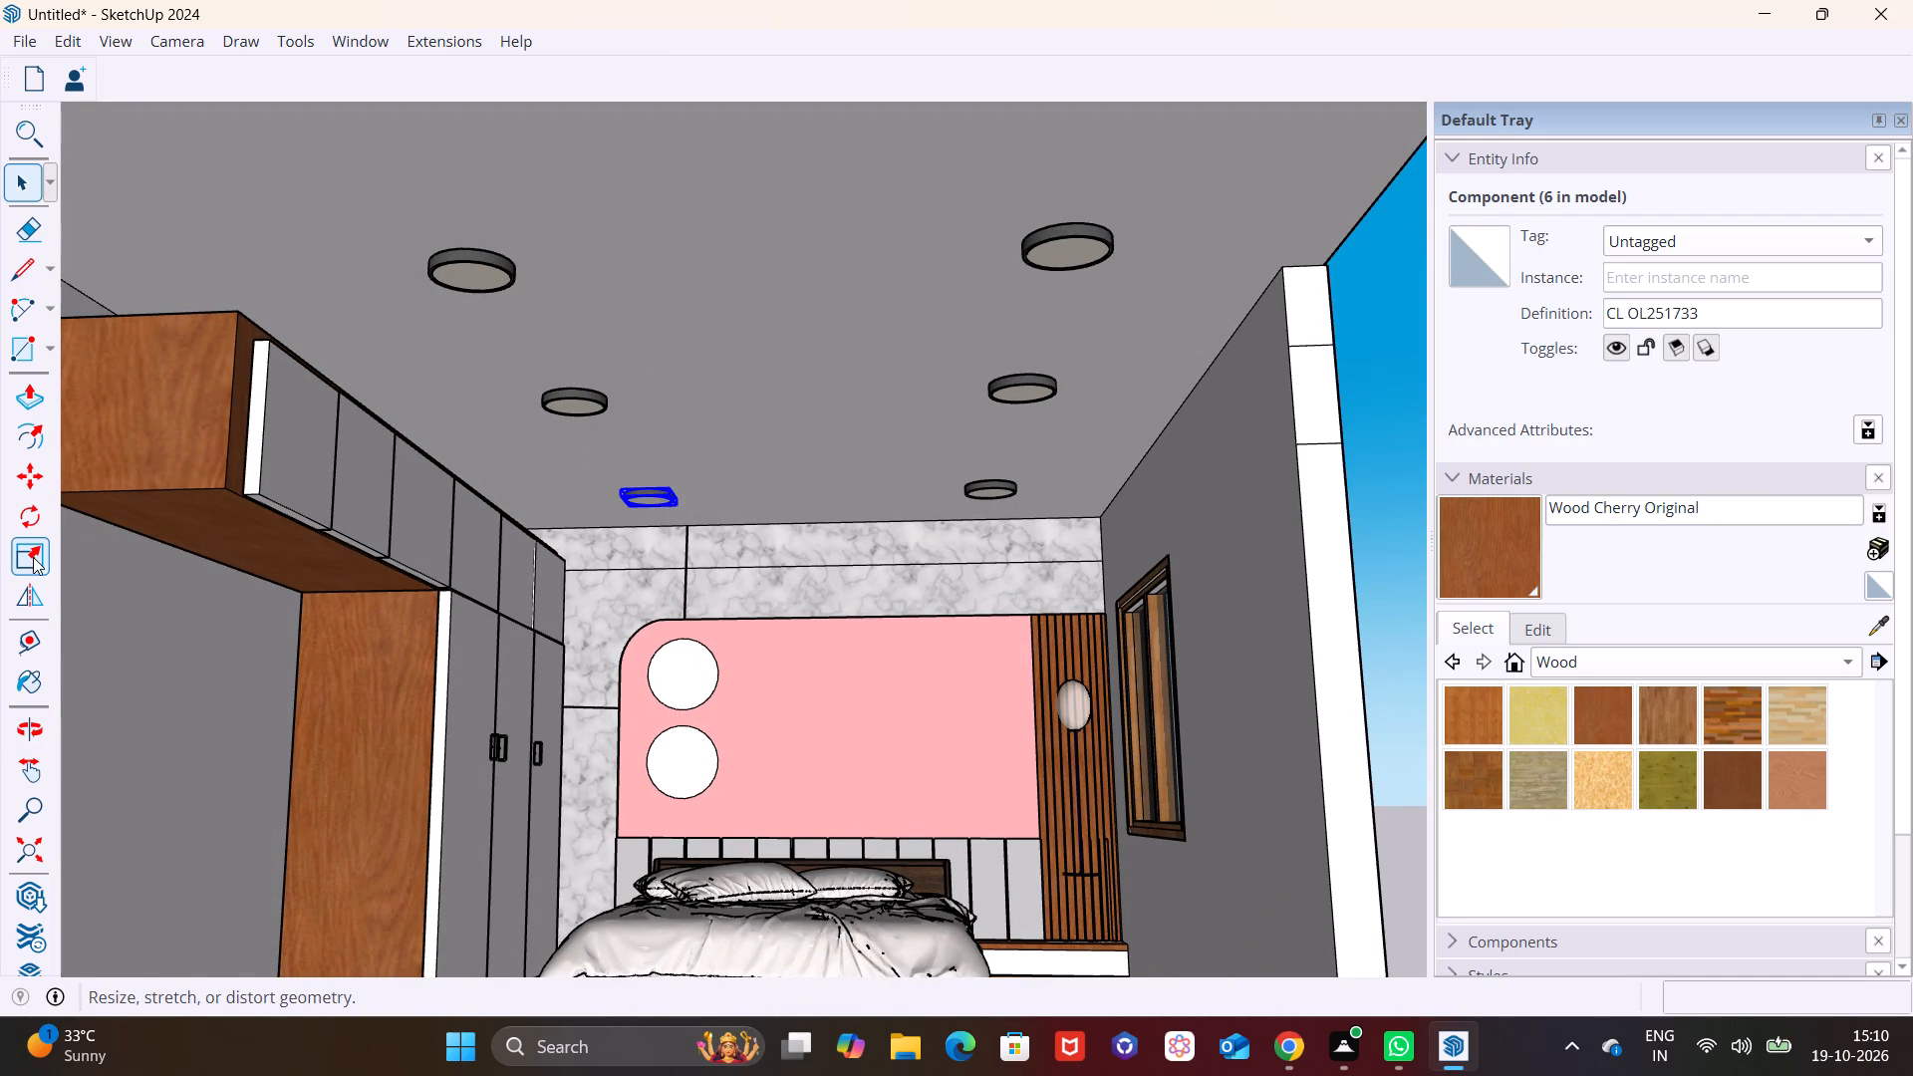
pyautogui.click(673, 496)
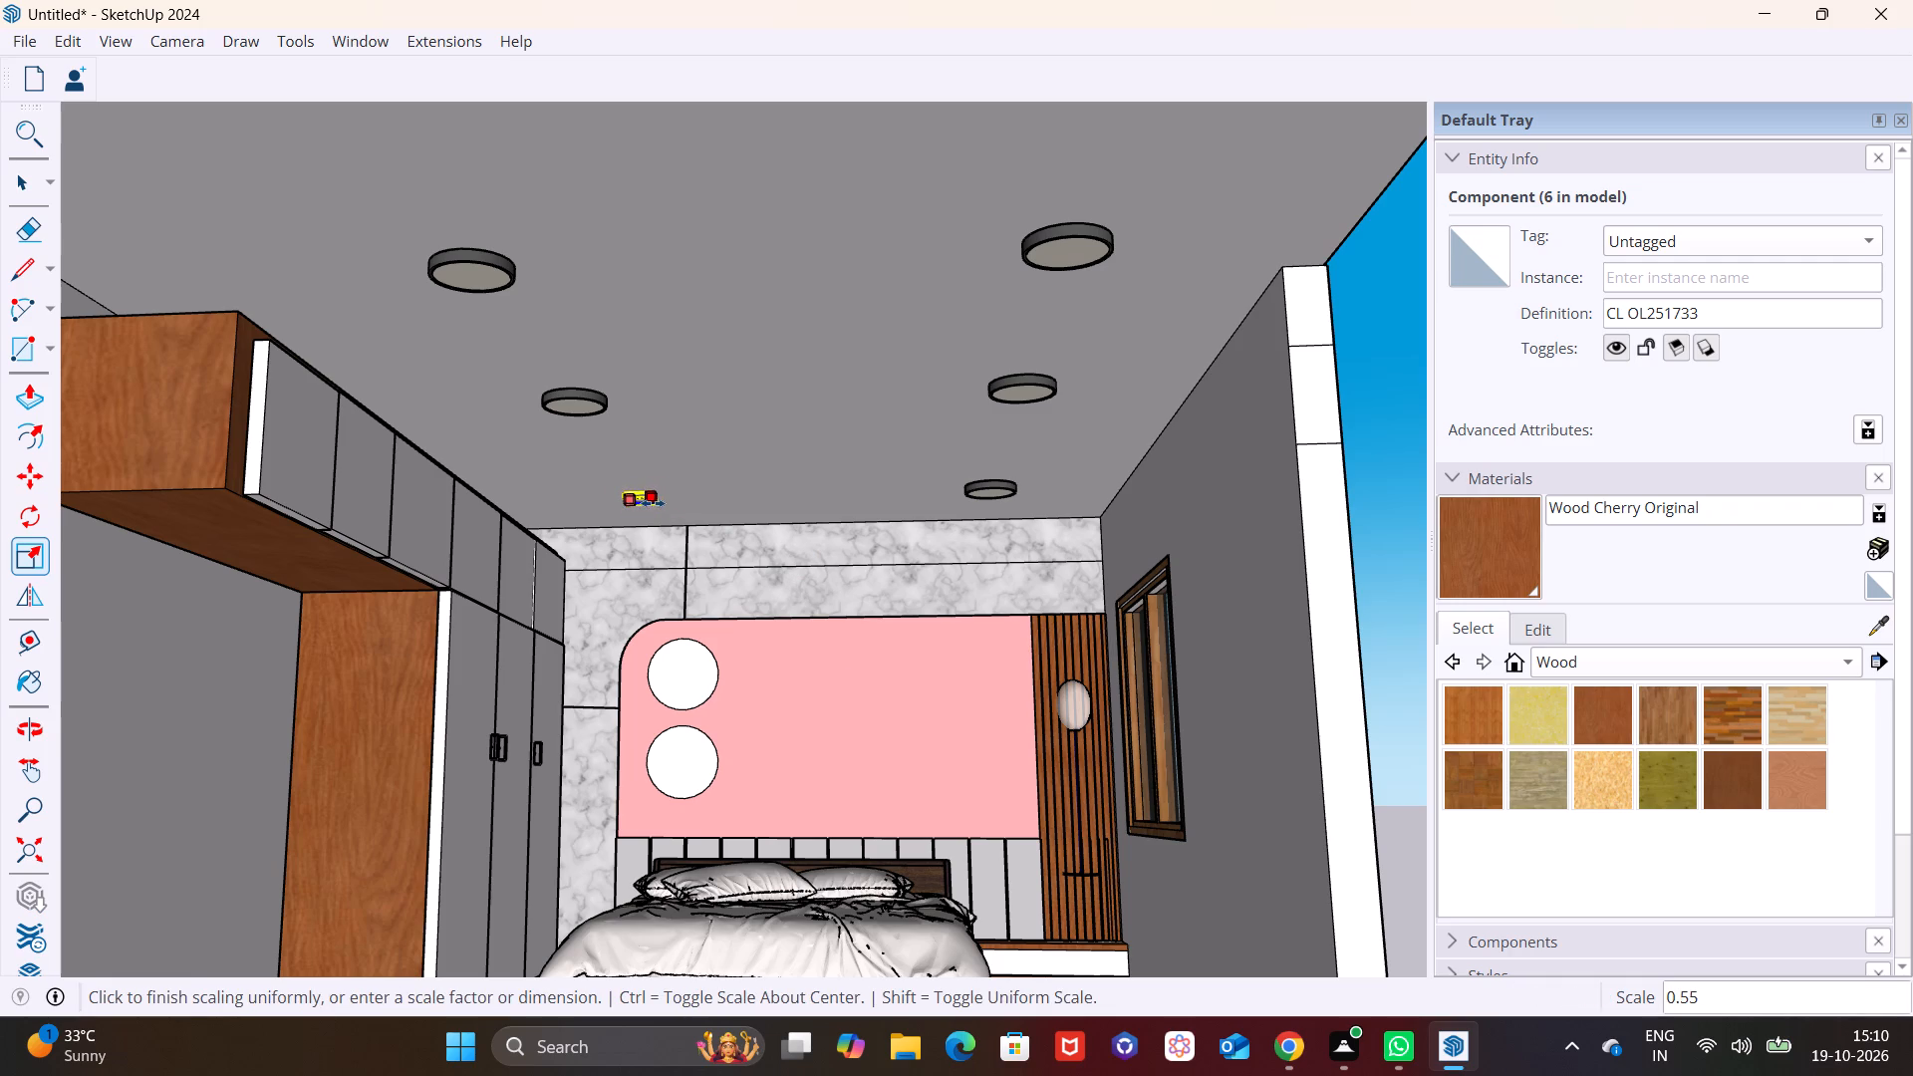
pyautogui.click(657, 503)
pyautogui.press('space')
# Delete the five full-size ceiling lights, keeping only the scaled-down one on the wardrobe side near the bed wall.
pyautogui.click(993, 496)
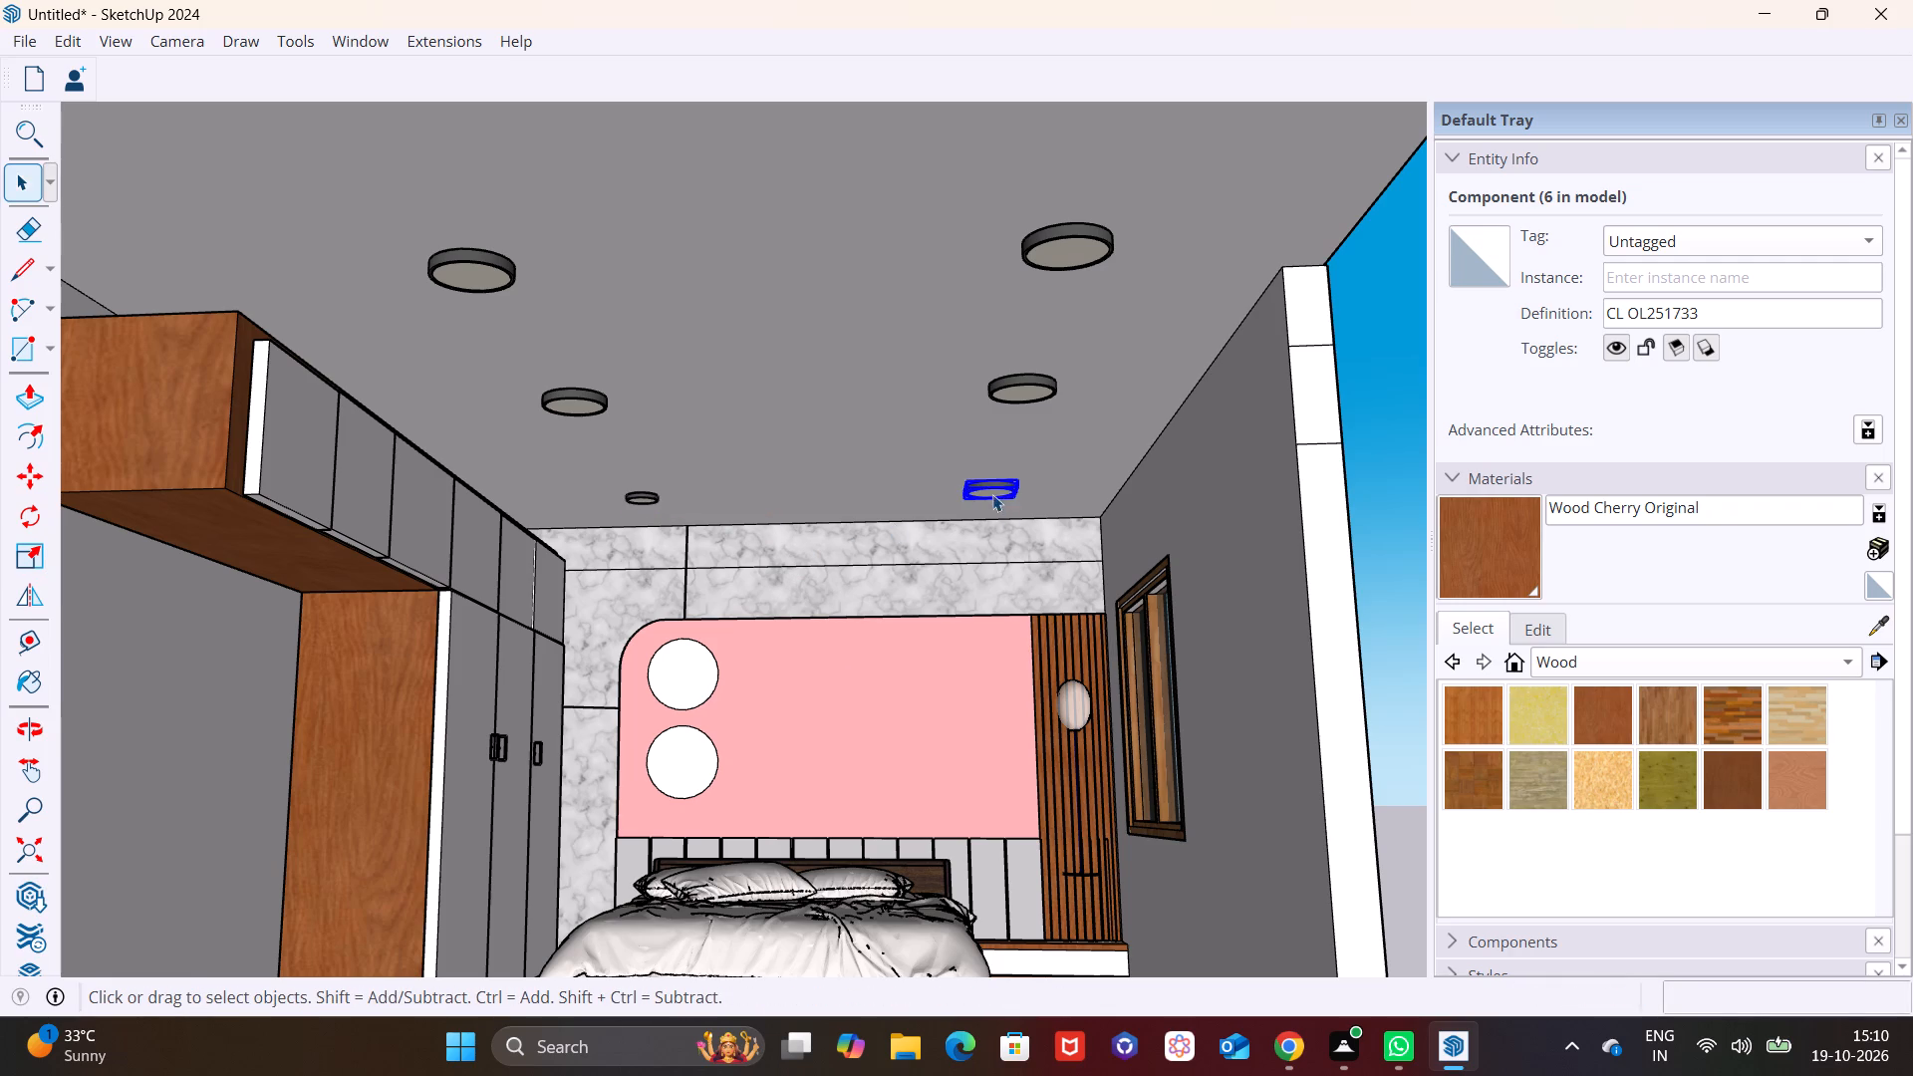
pyautogui.press('Delete')
pyautogui.click(1080, 363)
pyautogui.click(1039, 385)
pyautogui.press('Delete')
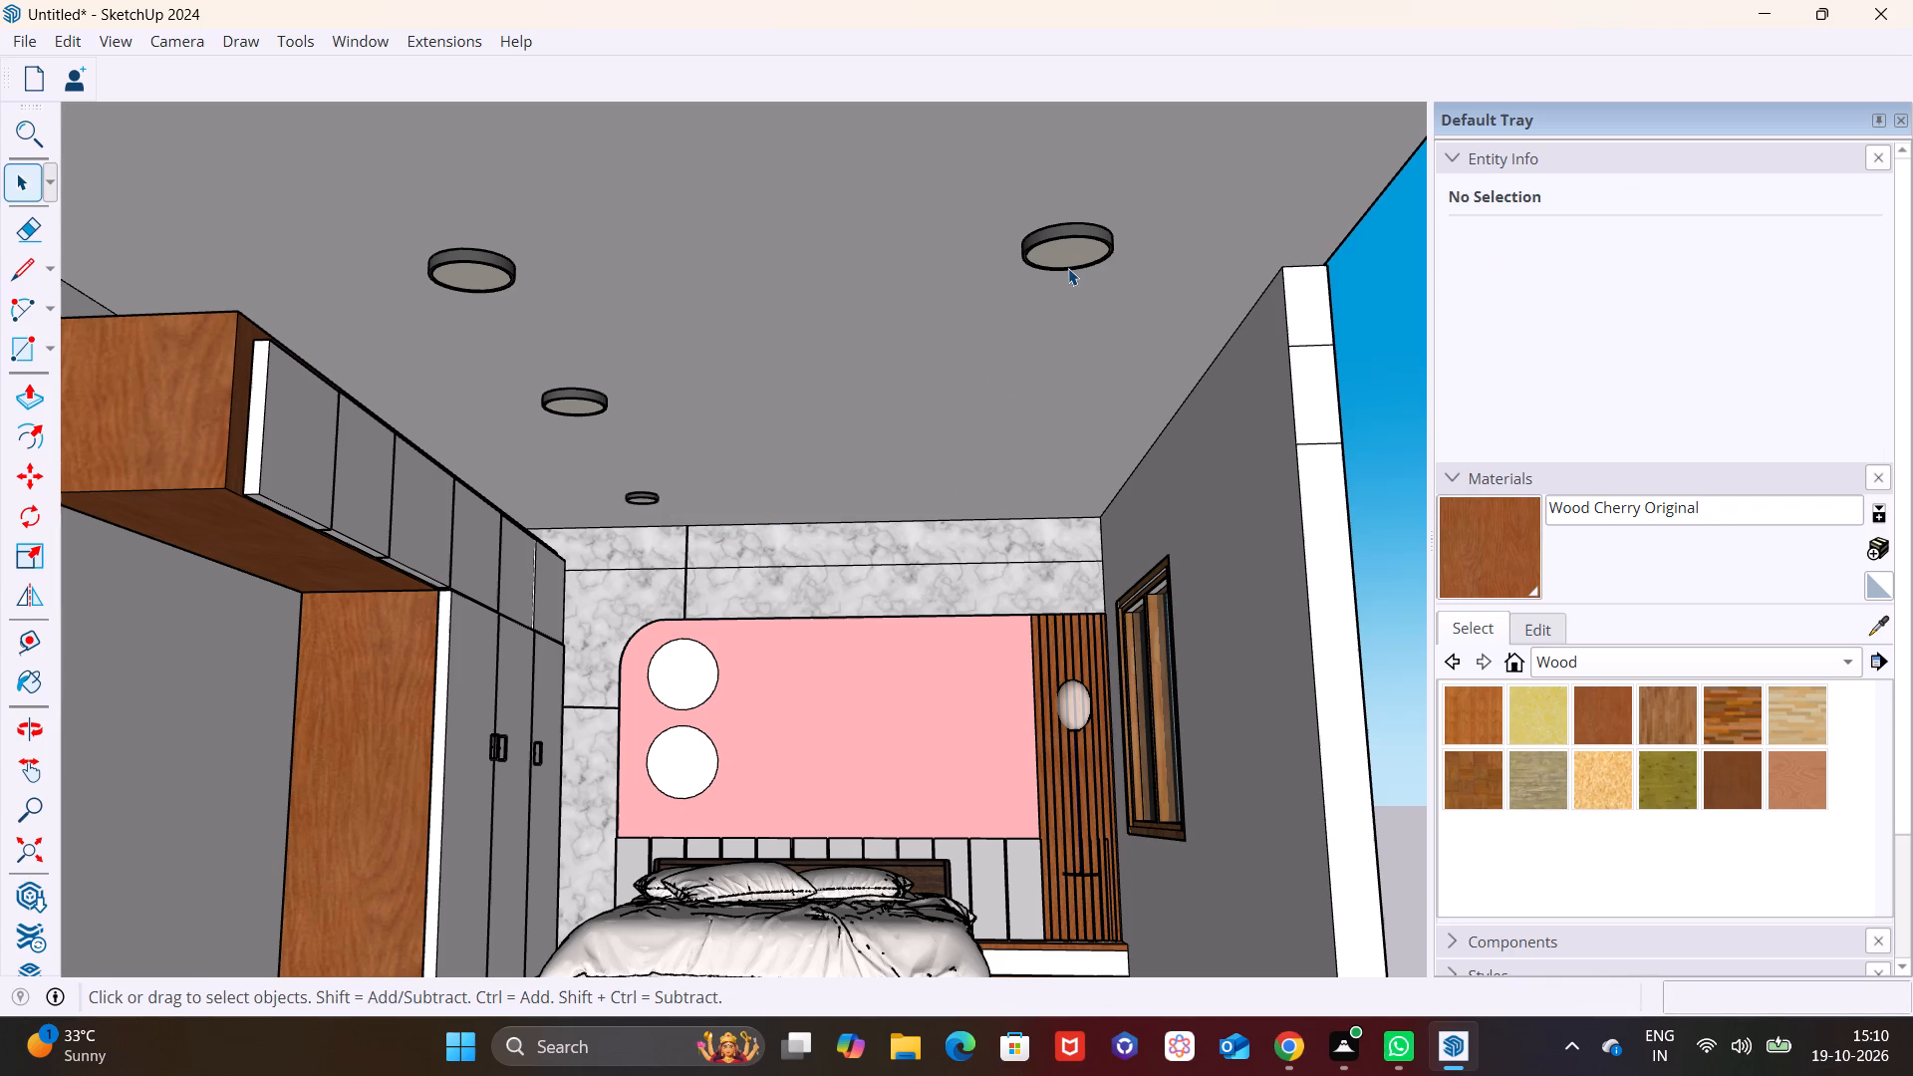
pyautogui.click(1068, 268)
pyautogui.press('Delete')
pyautogui.click(496, 291)
pyautogui.press('Delete')
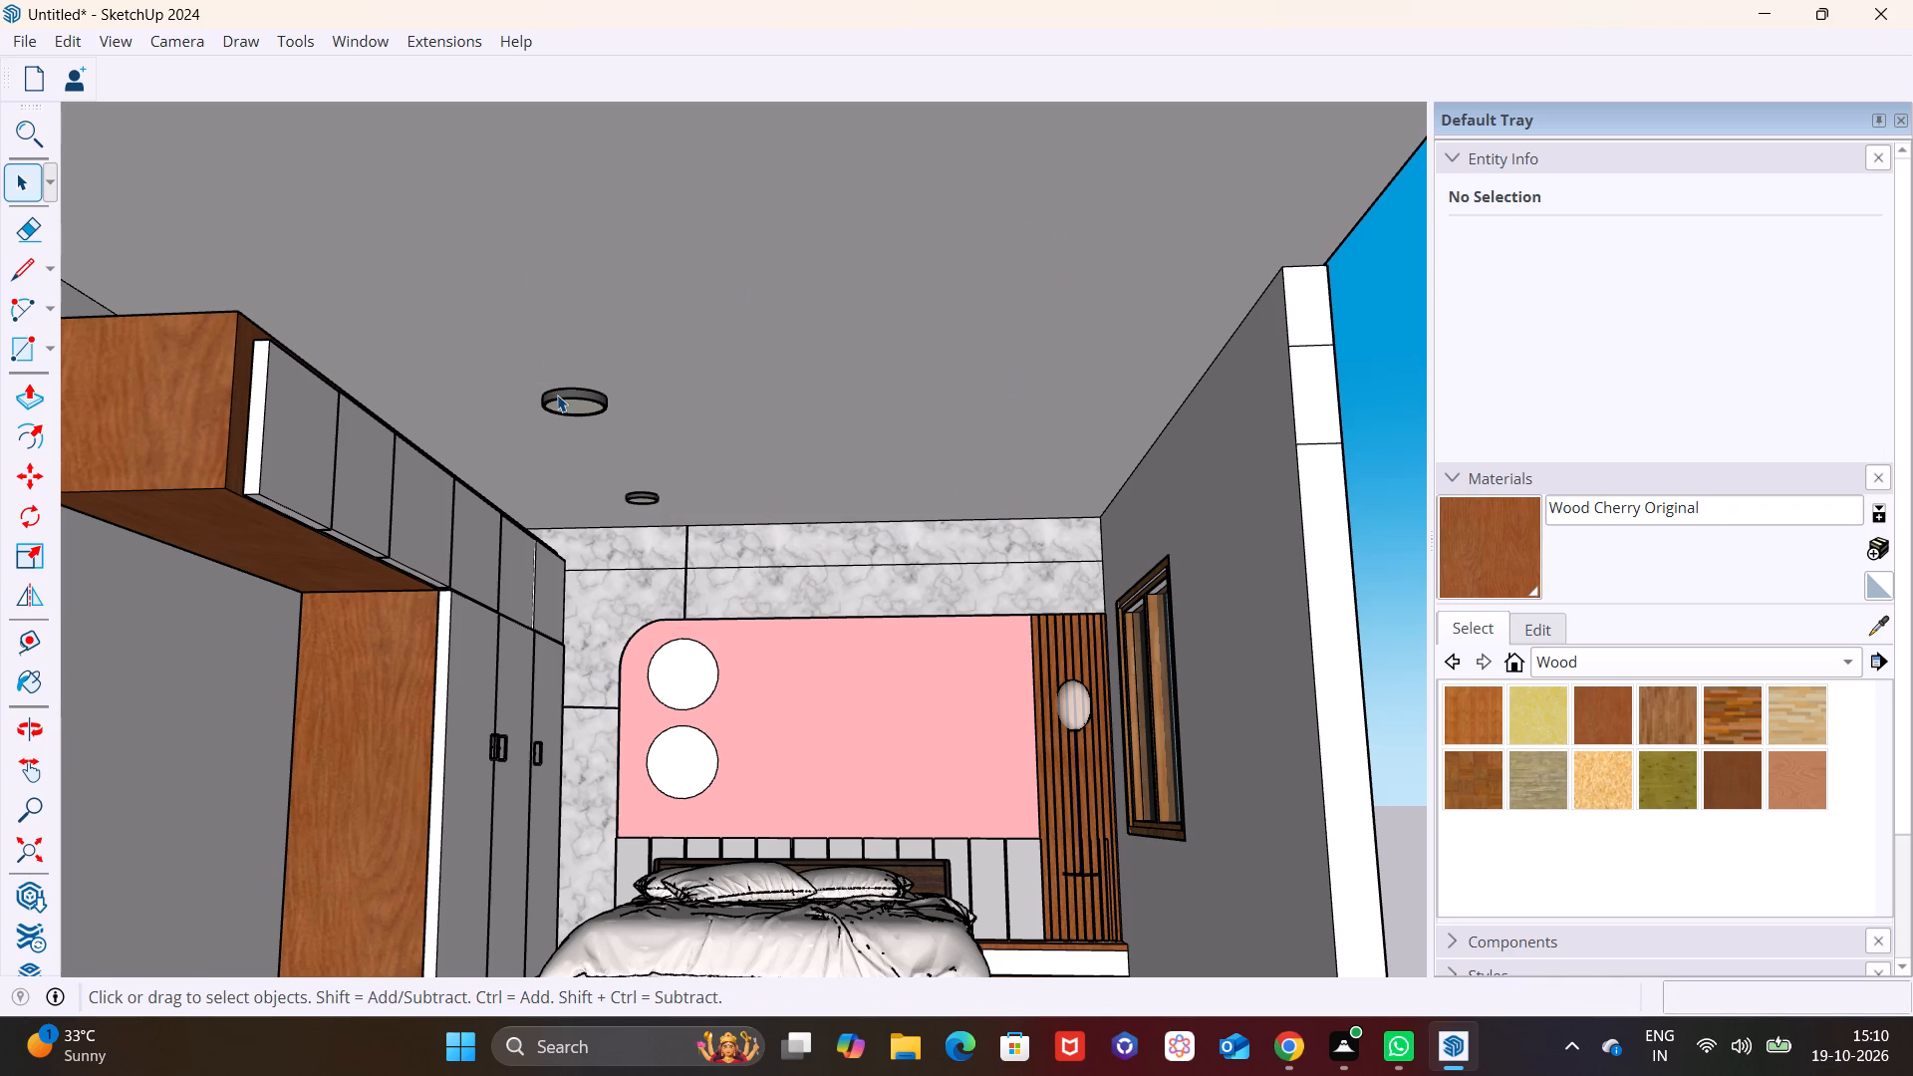
pyautogui.click(557, 395)
pyautogui.press('Delete')
# Copy the small ceiling light about 7' 5" across the ceiling toward the window wall, parallel to the bed wall.
pyautogui.click(649, 500)
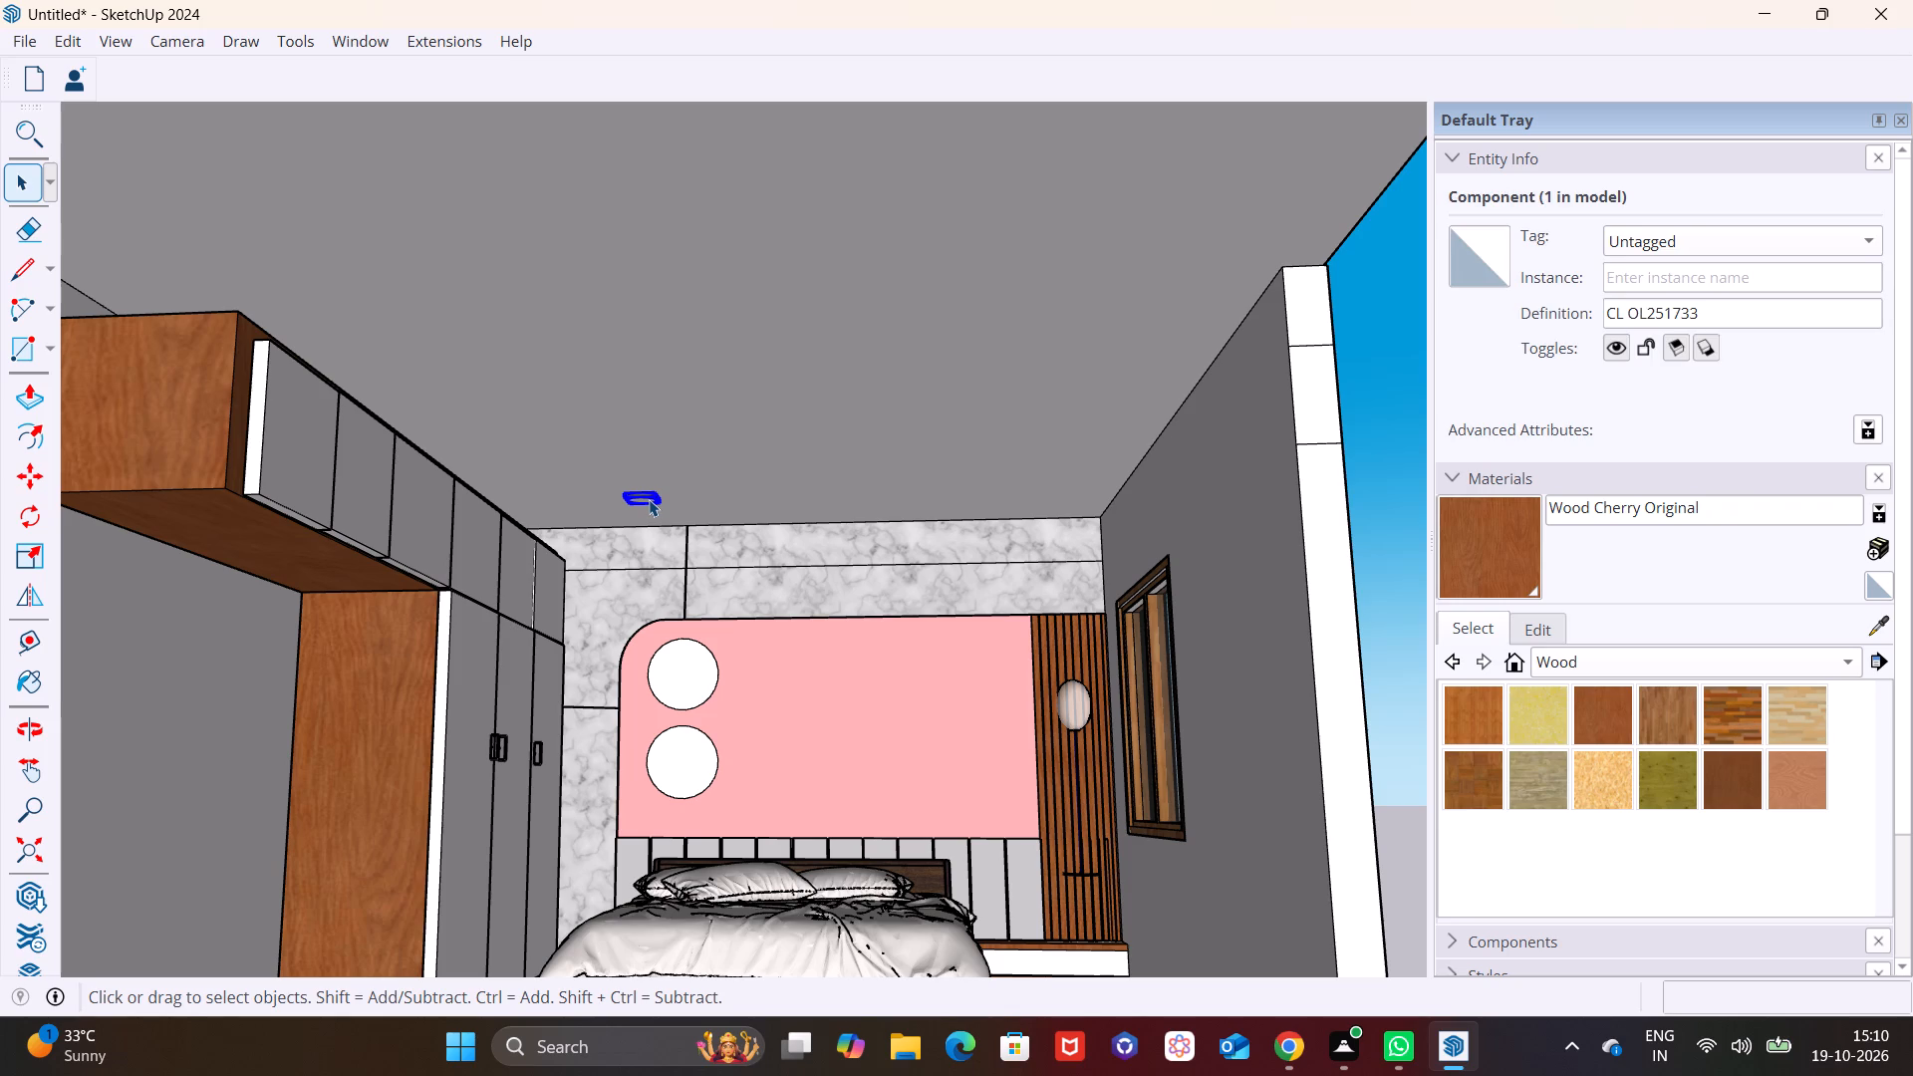
pyautogui.press('m')
pyautogui.click(652, 510)
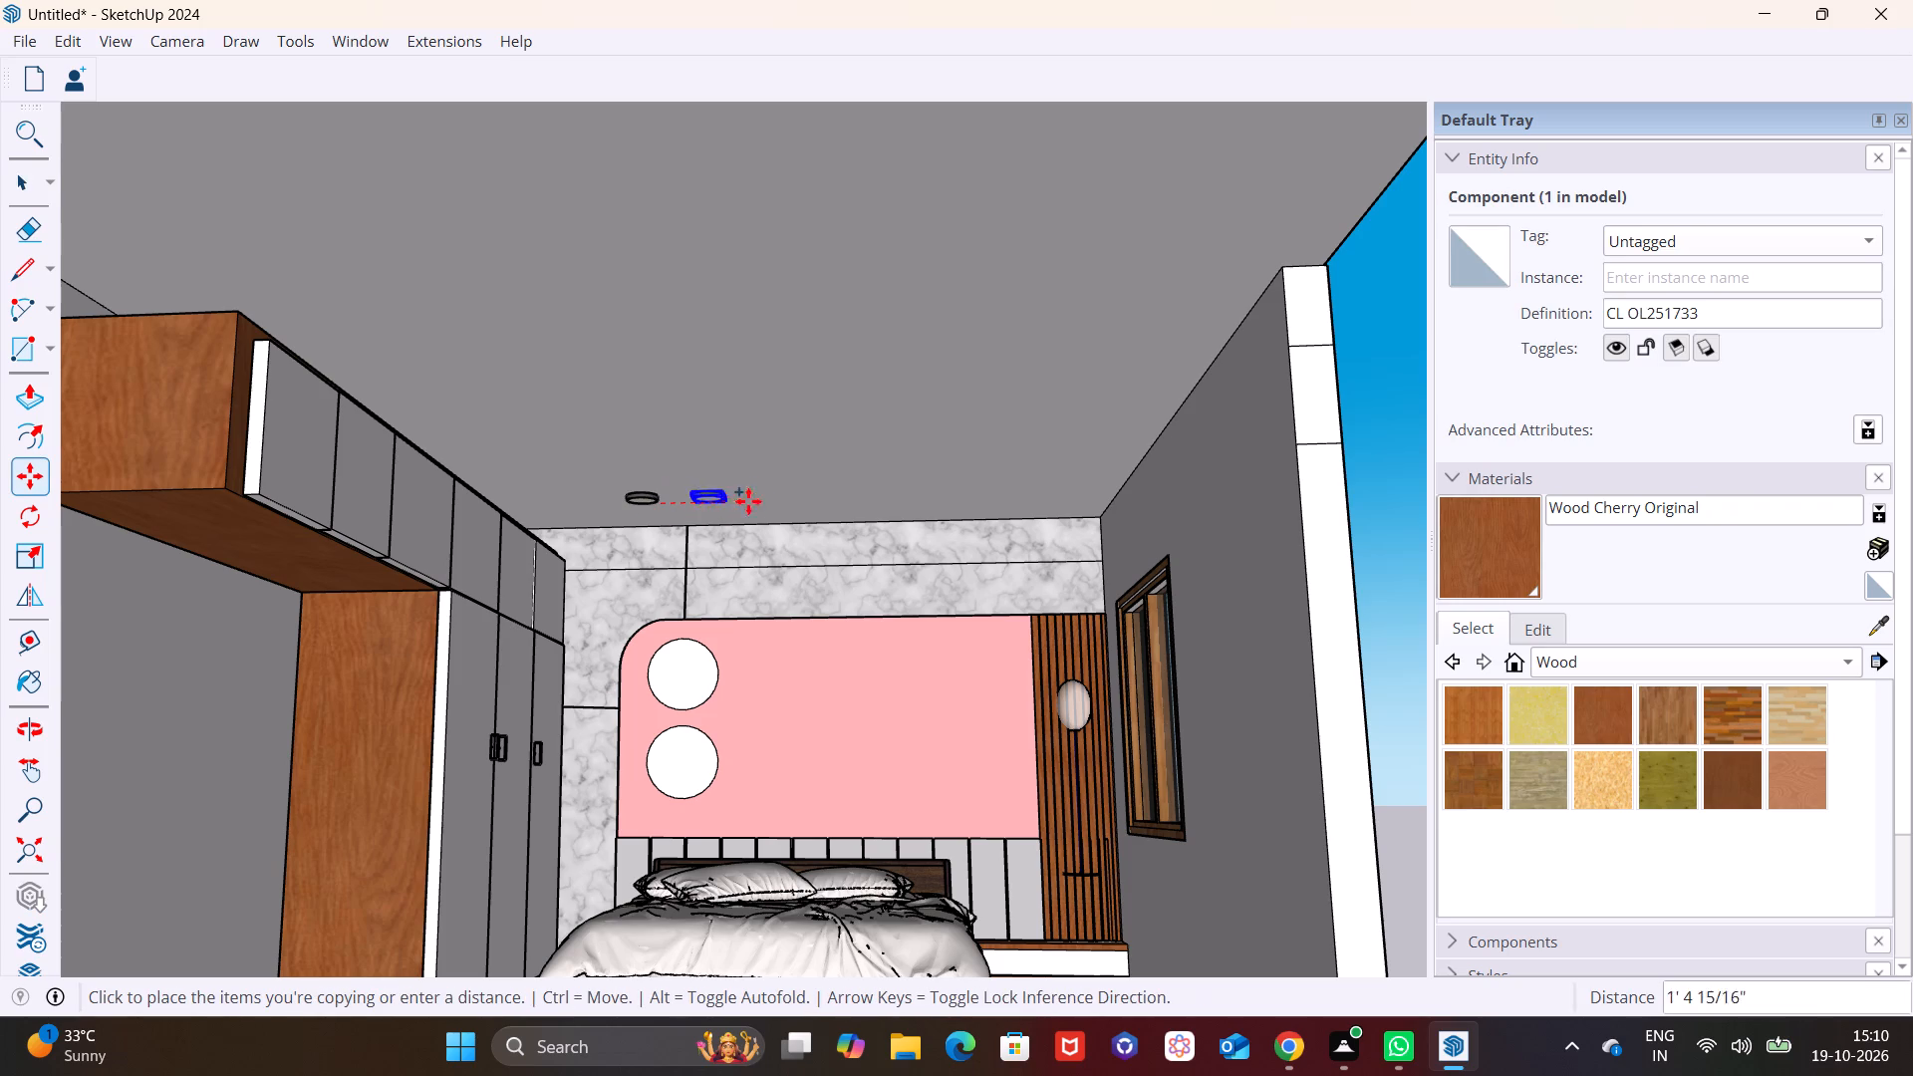
pyautogui.click(1026, 485)
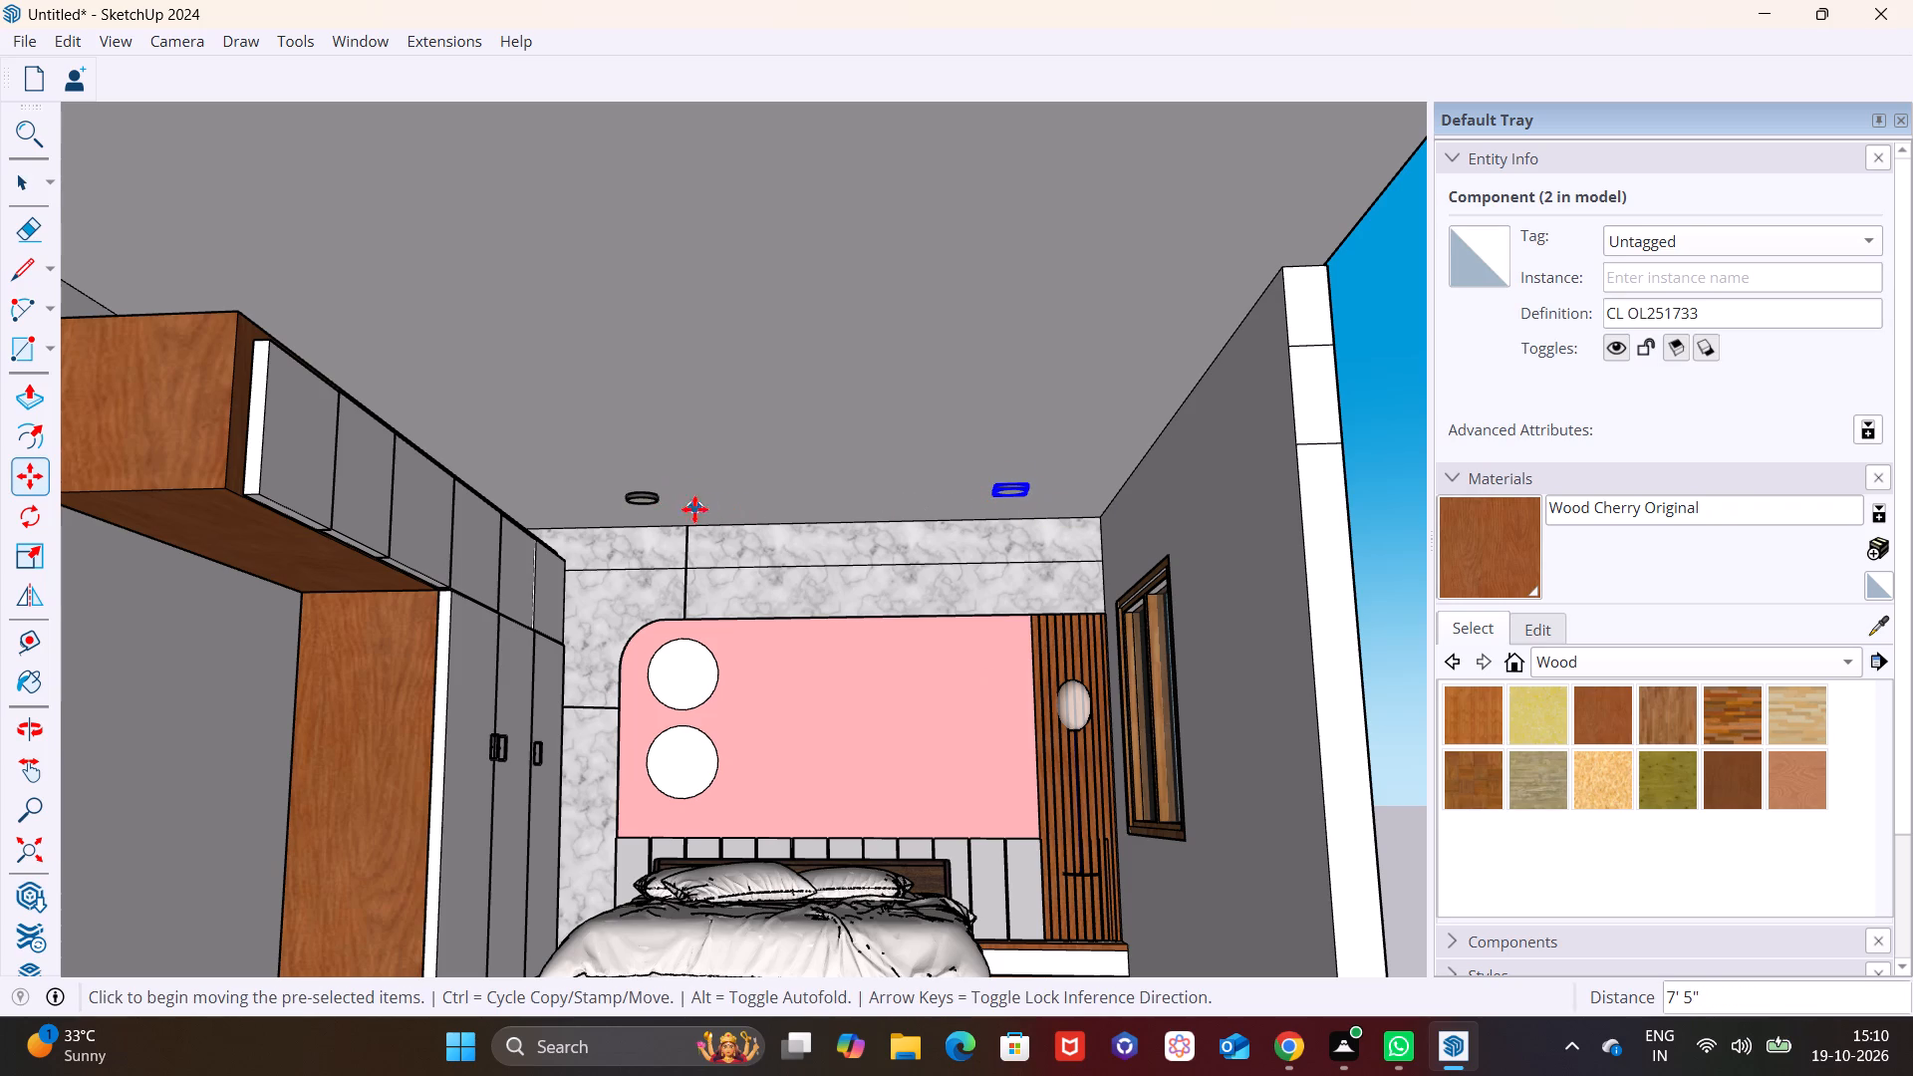
# Copy the pair of small ceiling lights about 6' 2 13/16" along the green axis, away from the bed wall.
pyautogui.press('space')
pyautogui.click(641, 503)
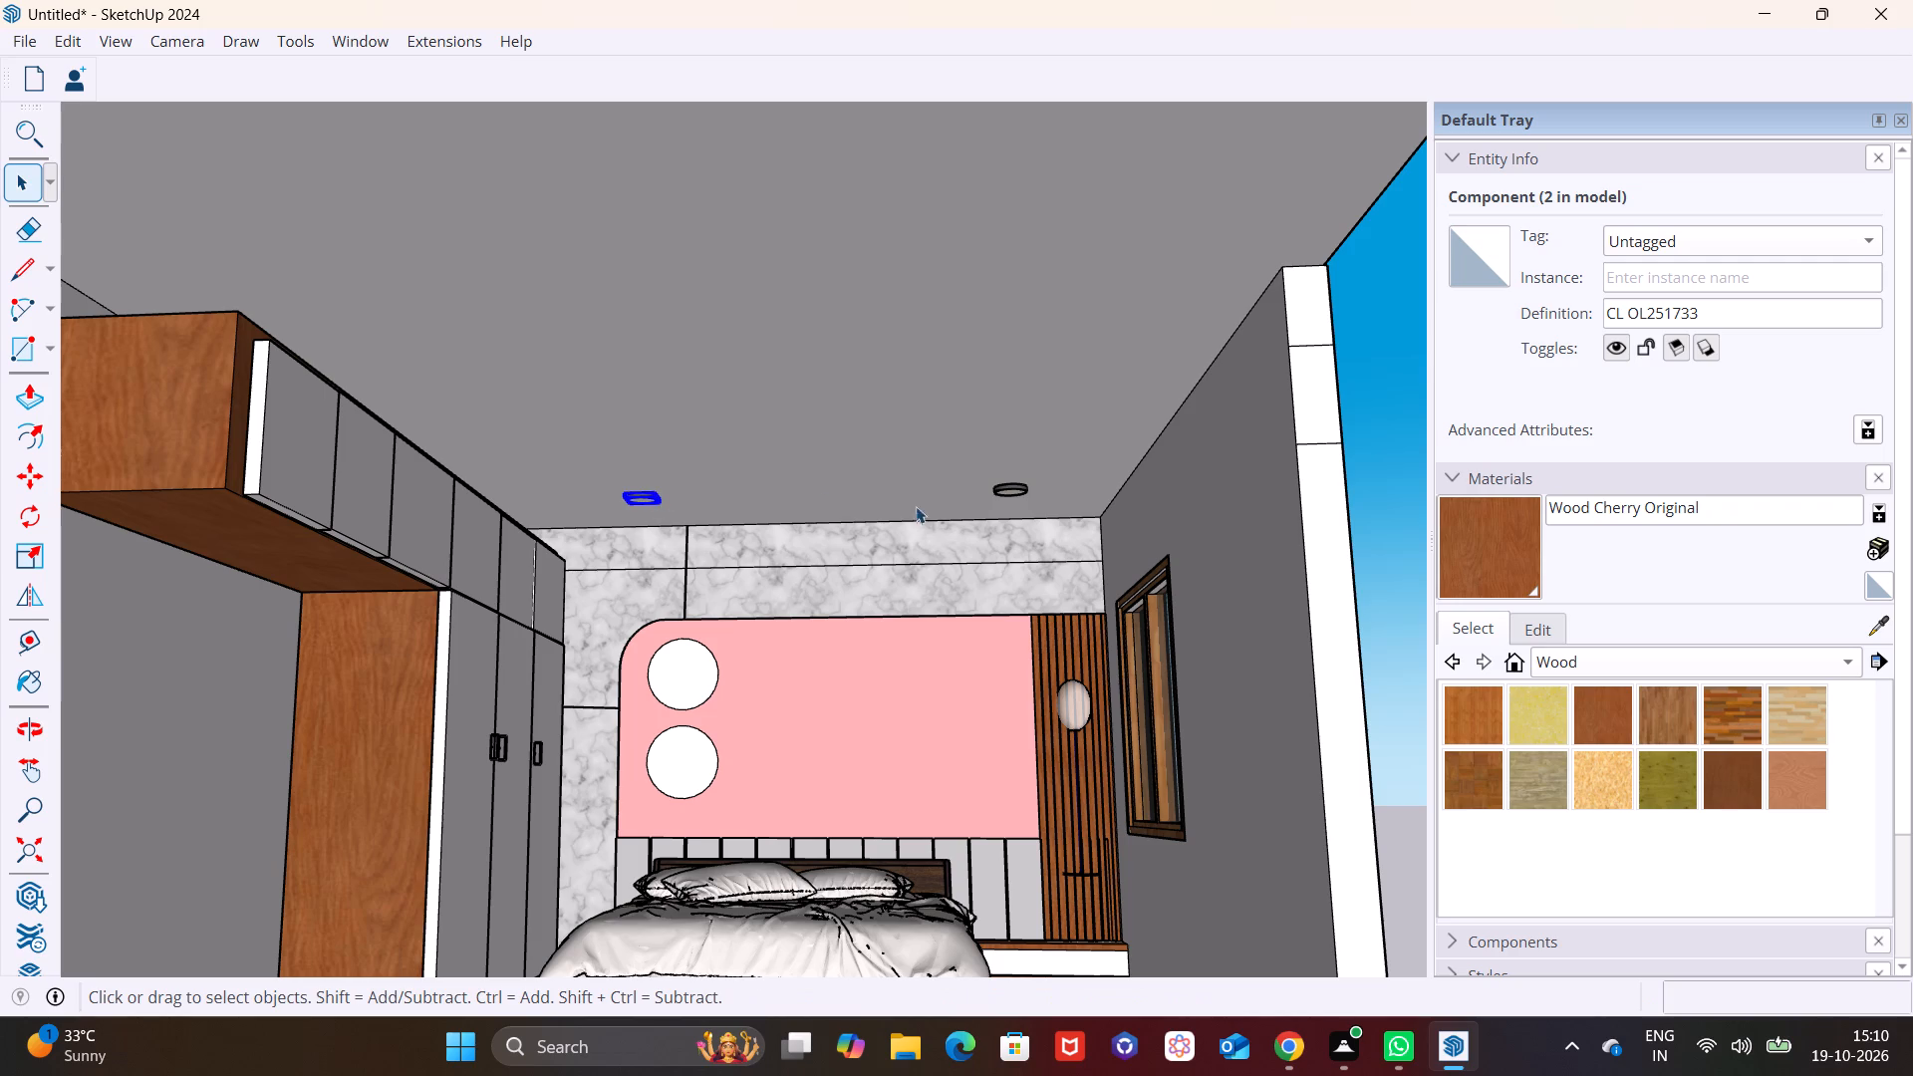
pyautogui.keyDown('ctrl'); pyautogui.click(1020, 495); pyautogui.keyUp('ctrl')
pyautogui.press('m')
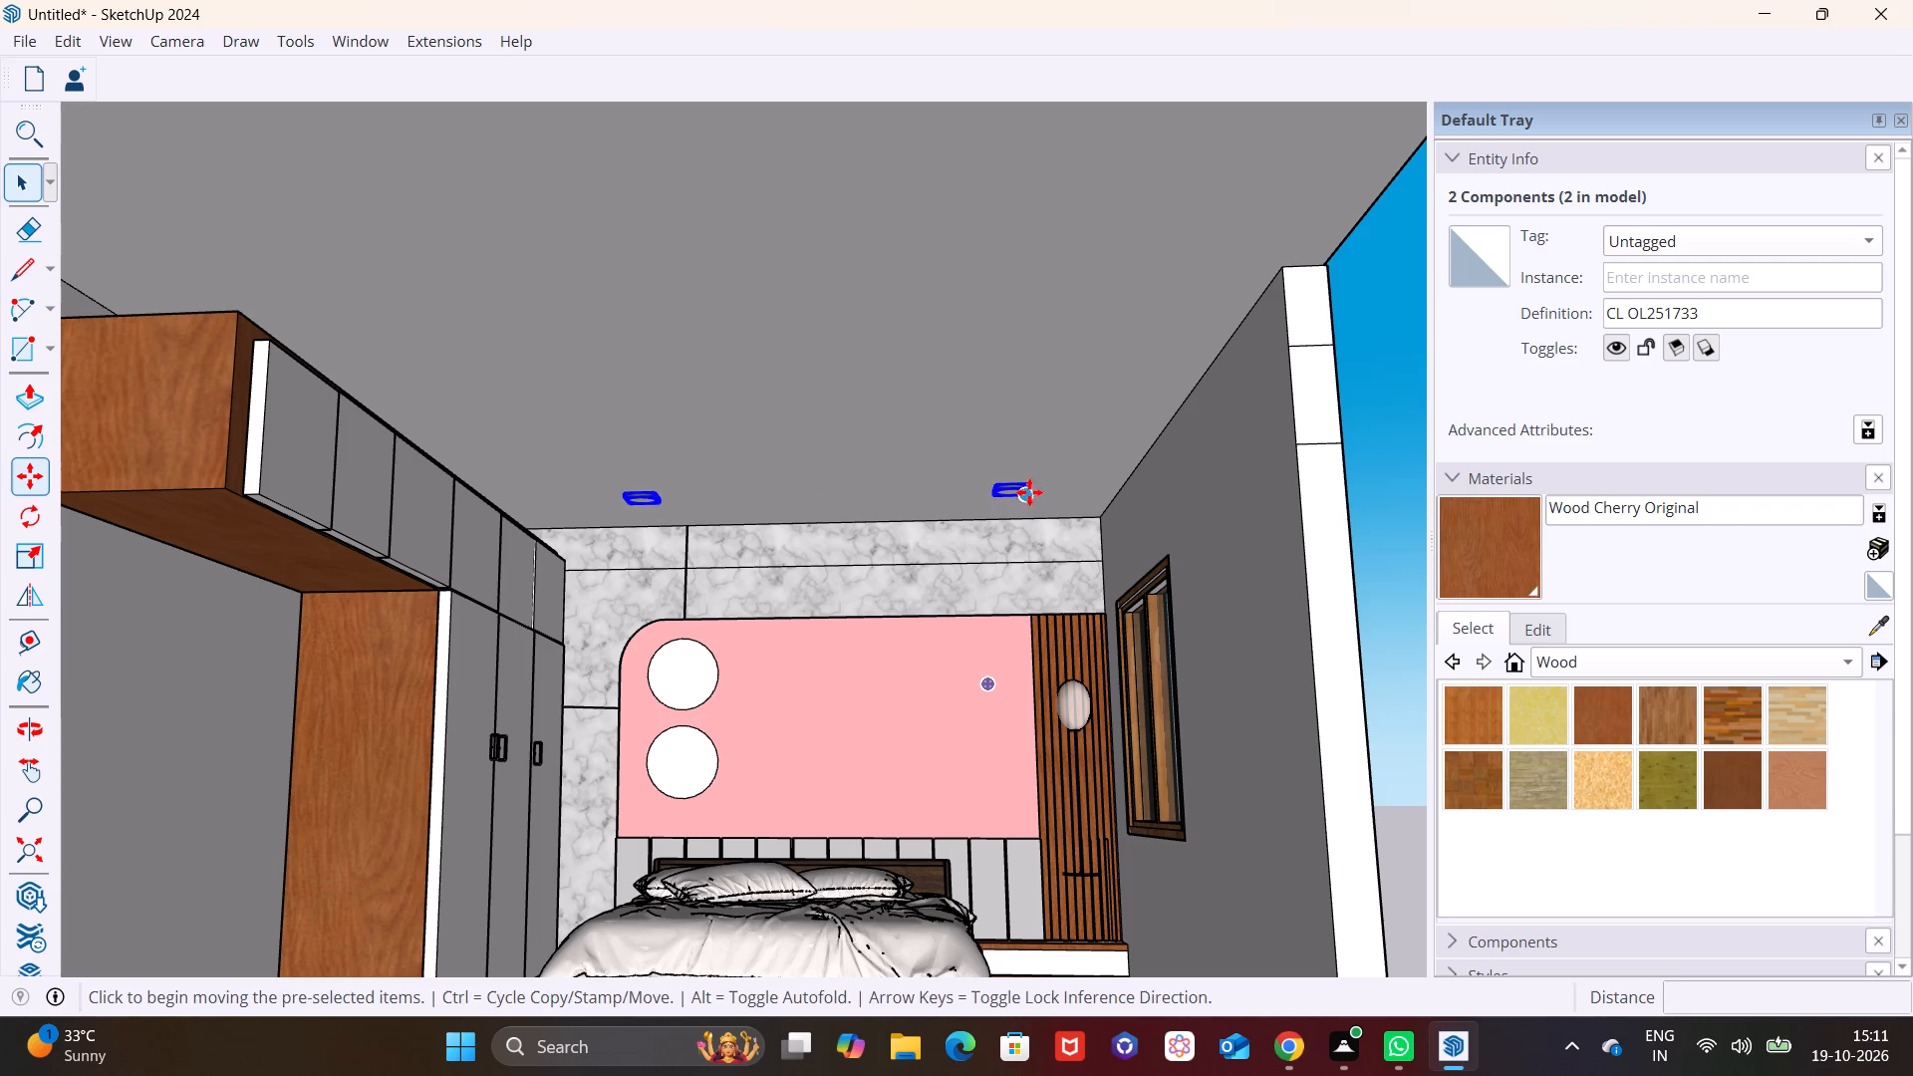
pyautogui.hscroll(8, 1039, 481)
pyautogui.hscroll(-13, 1037, 480)
pyautogui.hscroll(6, 1035, 480)
pyautogui.scroll(1, 1028, 485)
pyautogui.hscroll(1, 1028, 485)
pyautogui.scroll(1, 1028, 485)
pyautogui.hscroll(1, 1028, 485)
pyautogui.scroll(1, 1027, 485)
pyautogui.hscroll(1, 1027, 485)
pyautogui.scroll(1, 1027, 485)
pyautogui.hscroll(1, 1027, 485)
pyautogui.scroll(1, 1022, 486)
pyautogui.hscroll(1, 1022, 486)
pyautogui.scroll(1, 1021, 487)
pyautogui.hscroll(1, 1021, 487)
pyautogui.scroll(1, 1021, 487)
pyautogui.hscroll(1, 1021, 487)
pyautogui.scroll(1, 1020, 487)
pyautogui.hscroll(1, 1020, 487)
pyautogui.scroll(1, 1020, 487)
pyautogui.hscroll(1, 1020, 487)
pyautogui.scroll(1, 1020, 487)
pyautogui.hscroll(1, 1020, 487)
pyautogui.scroll(1, 1020, 487)
pyautogui.hscroll(1, 1020, 487)
pyautogui.scroll(1, 1020, 487)
pyautogui.hscroll(1, 1020, 487)
pyautogui.click(1026, 486)
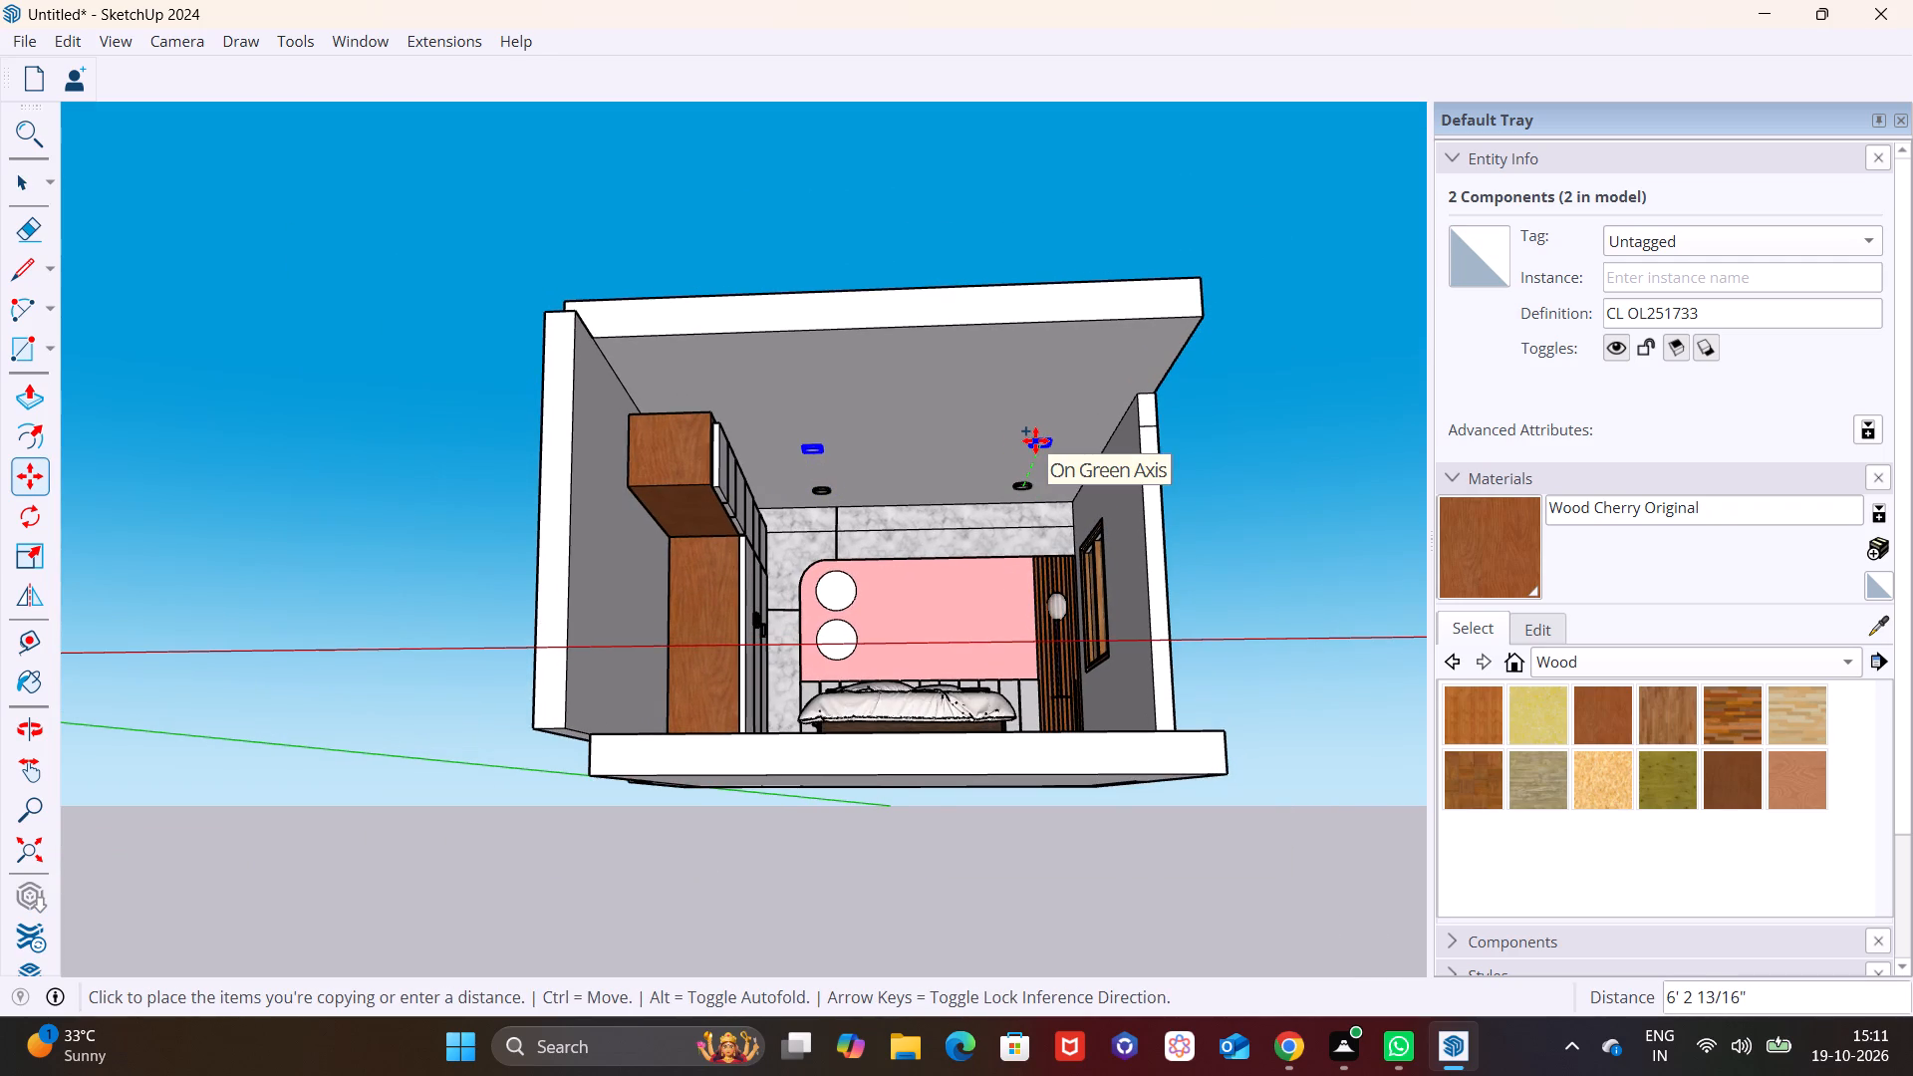
pyautogui.click(1035, 440)
# Copy the new pair of lights about 4' 8" further along the green axis toward the room's open end.
pyautogui.click(1041, 440)
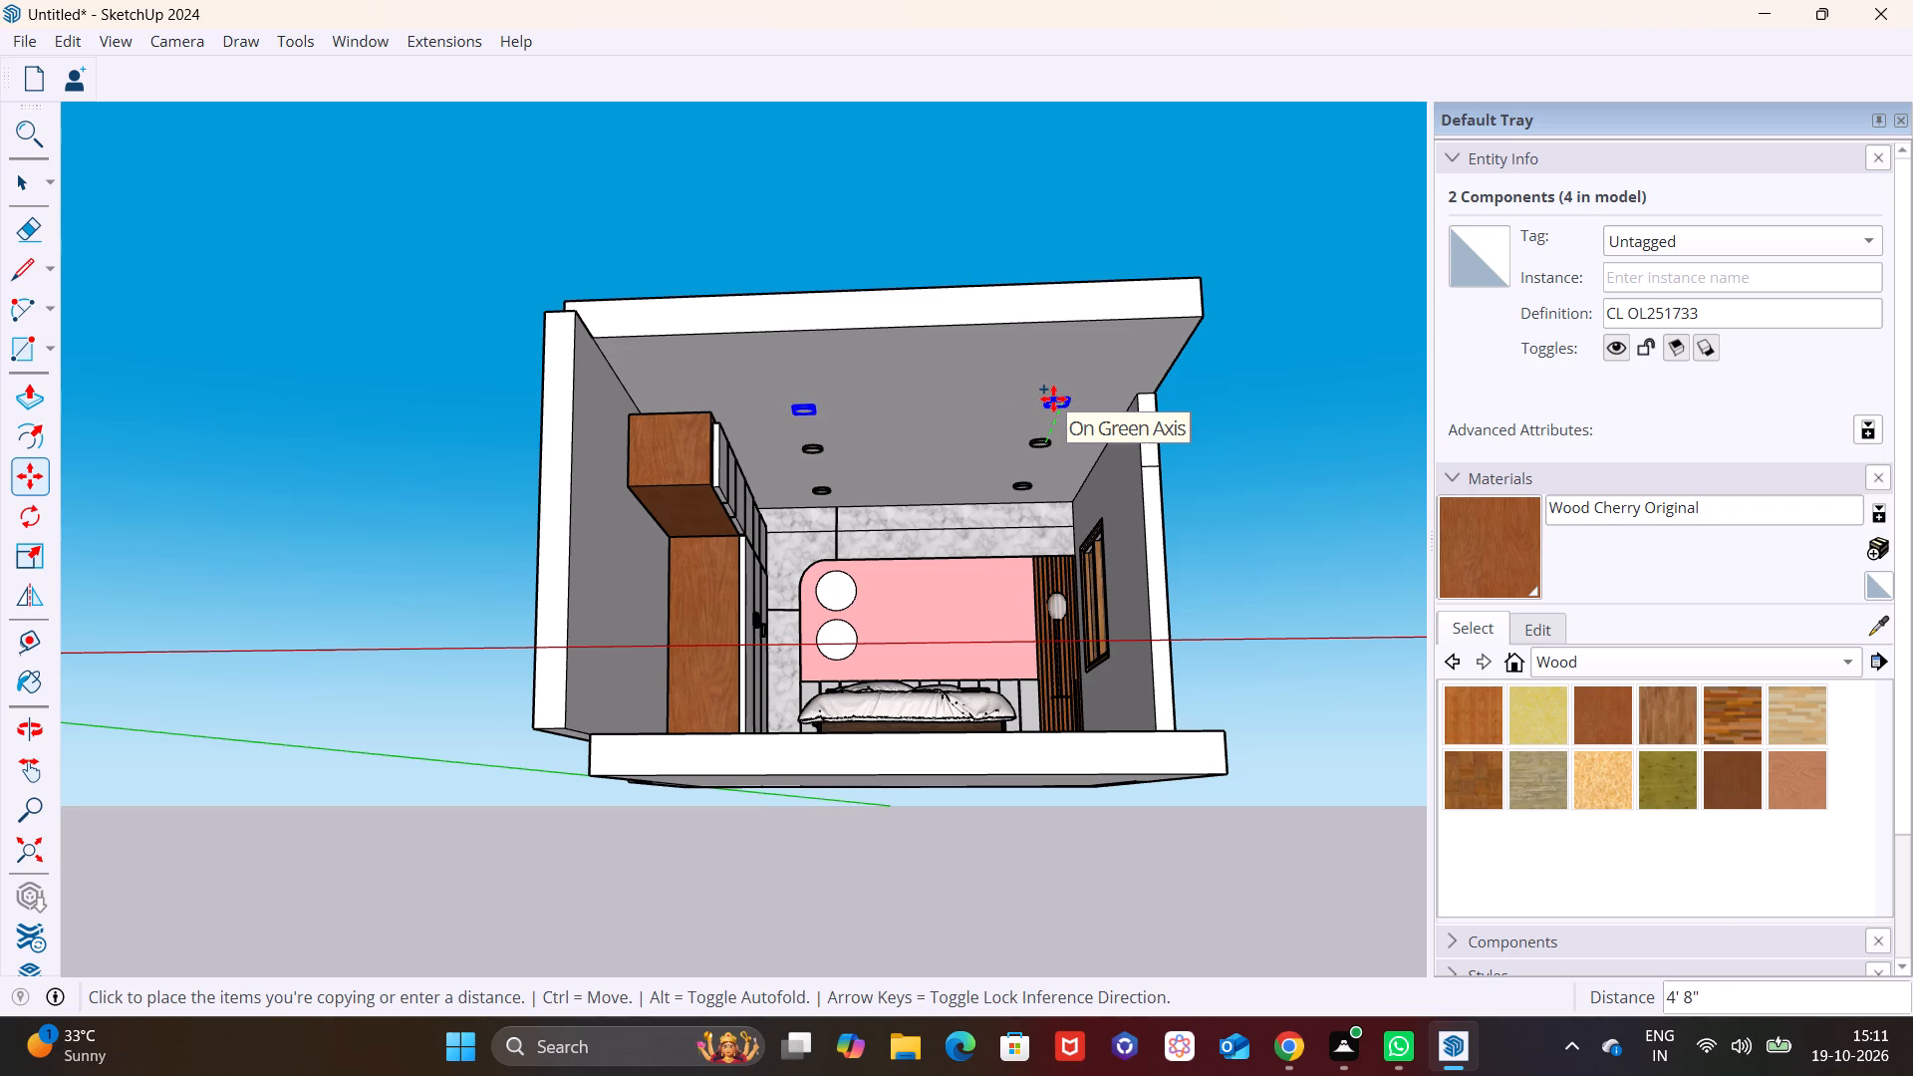
pyautogui.click(1053, 398)
pyautogui.press('space')
pyautogui.click(1230, 472)
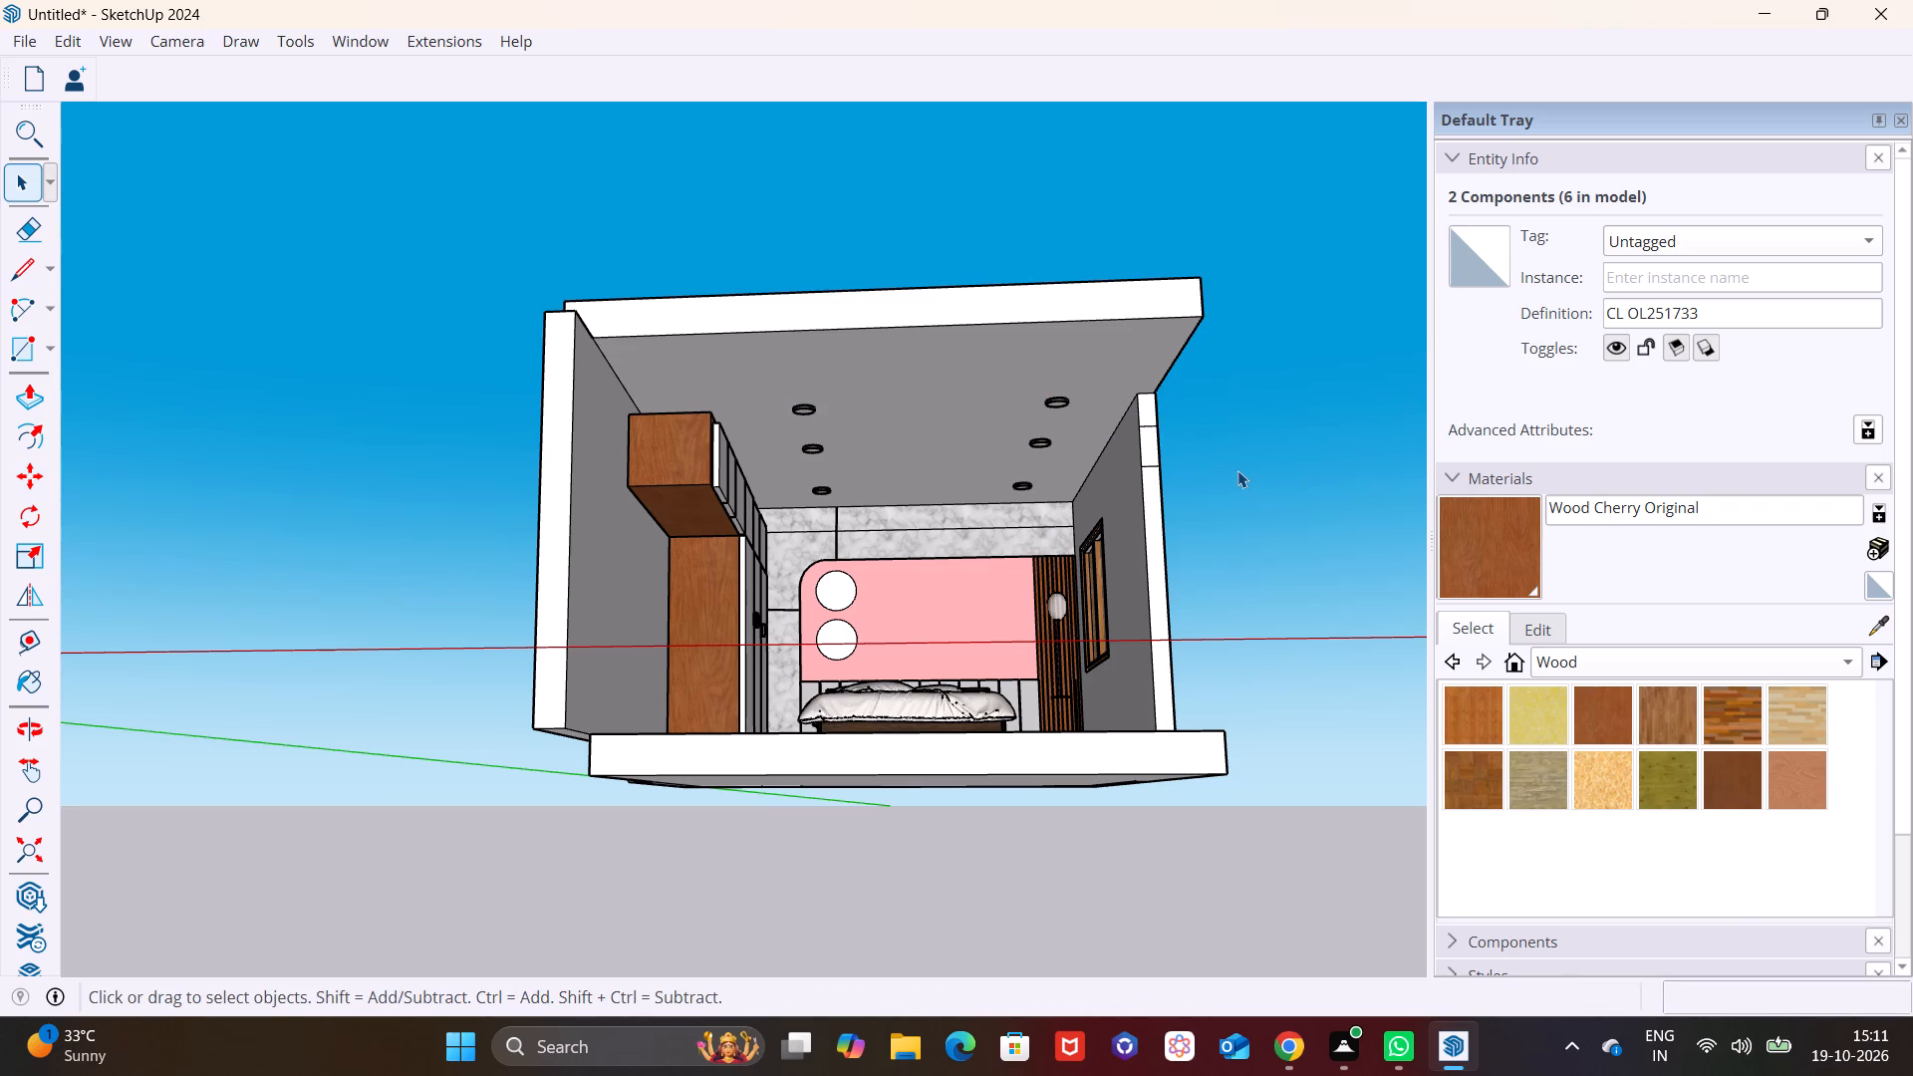
# Examine the ceiling lights, the pink bed-wall panel with its two circles, the wardrobe and the bed from inside the room.
pyautogui.moveTo(1234, 470); pyautogui.dragTo(1121, 551, button='middle')
pyautogui.scroll(4, 901, 494)
pyautogui.moveTo(1051, 583); pyautogui.dragTo(1132, 543, button='middle')
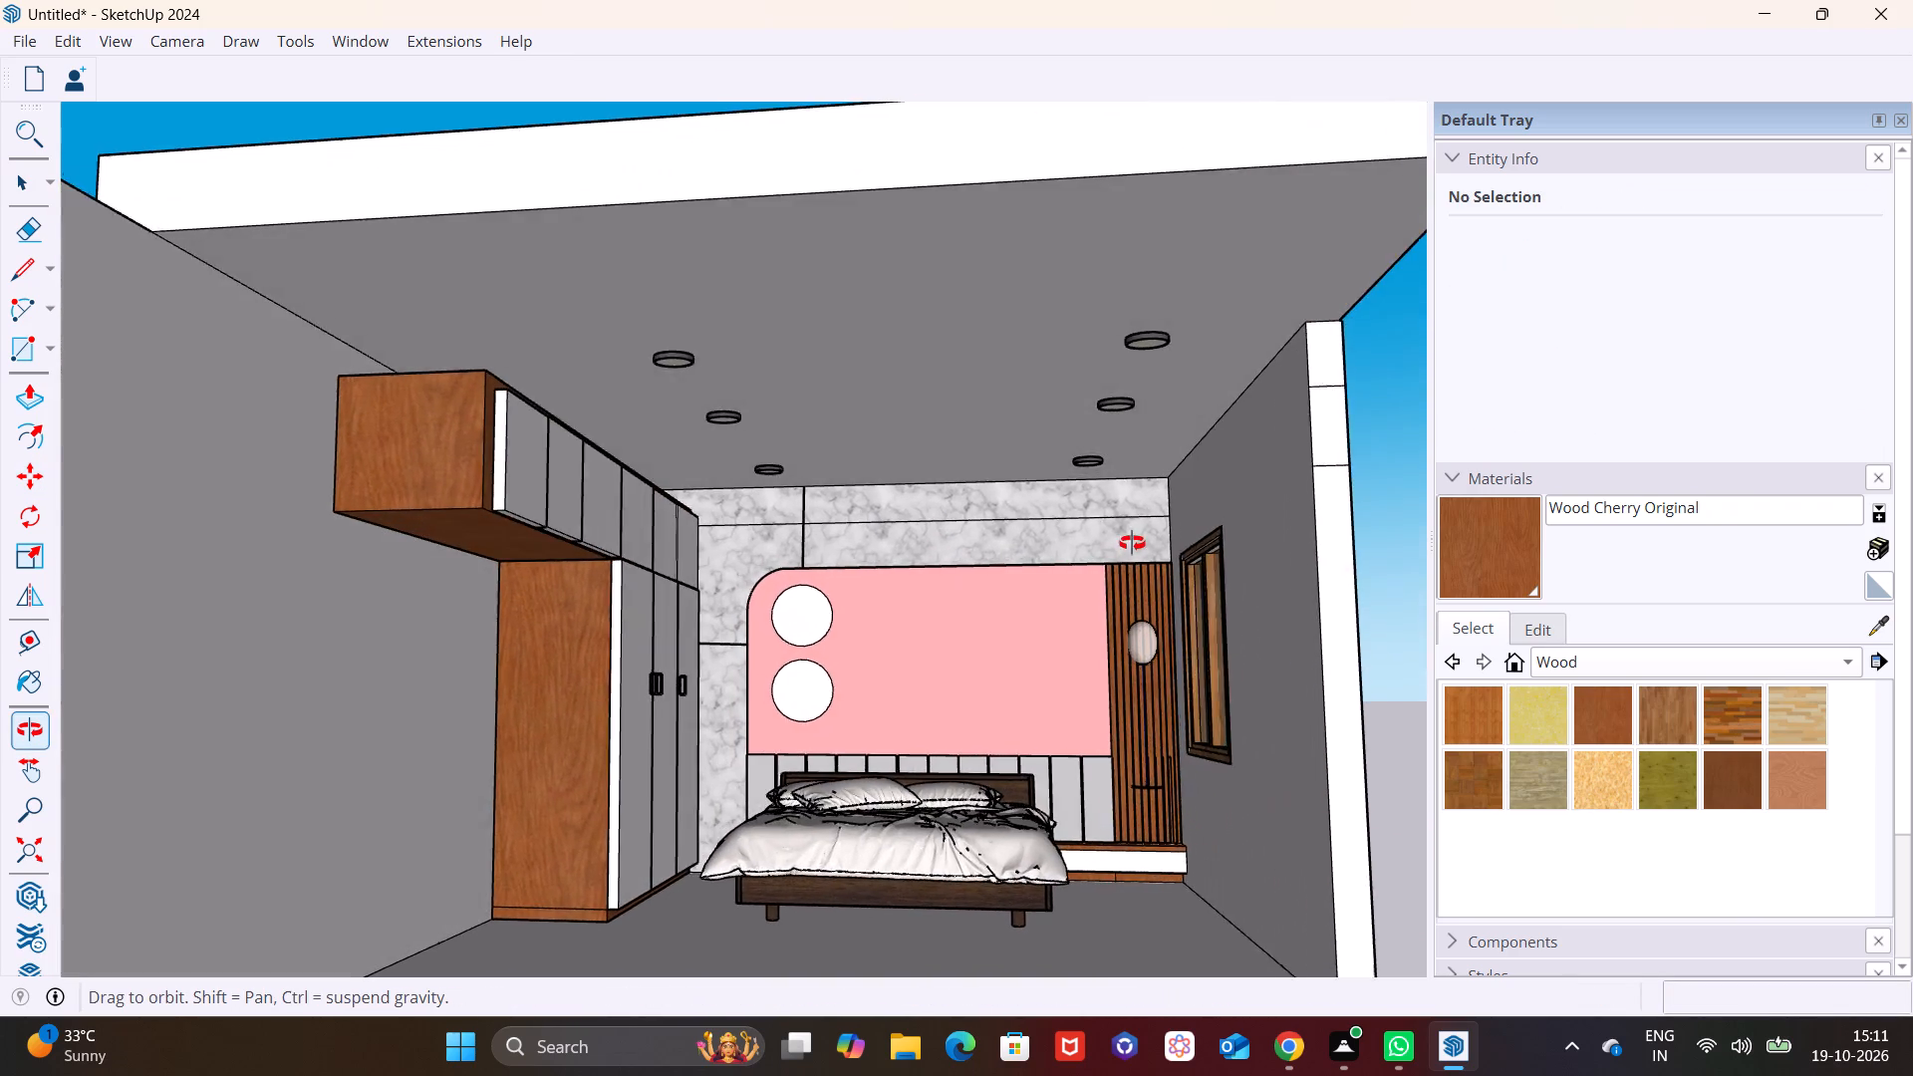
pyautogui.moveTo(1132, 543); pyautogui.dragTo(1108, 549, button='middle')
pyautogui.scroll(1, 1039, 545)
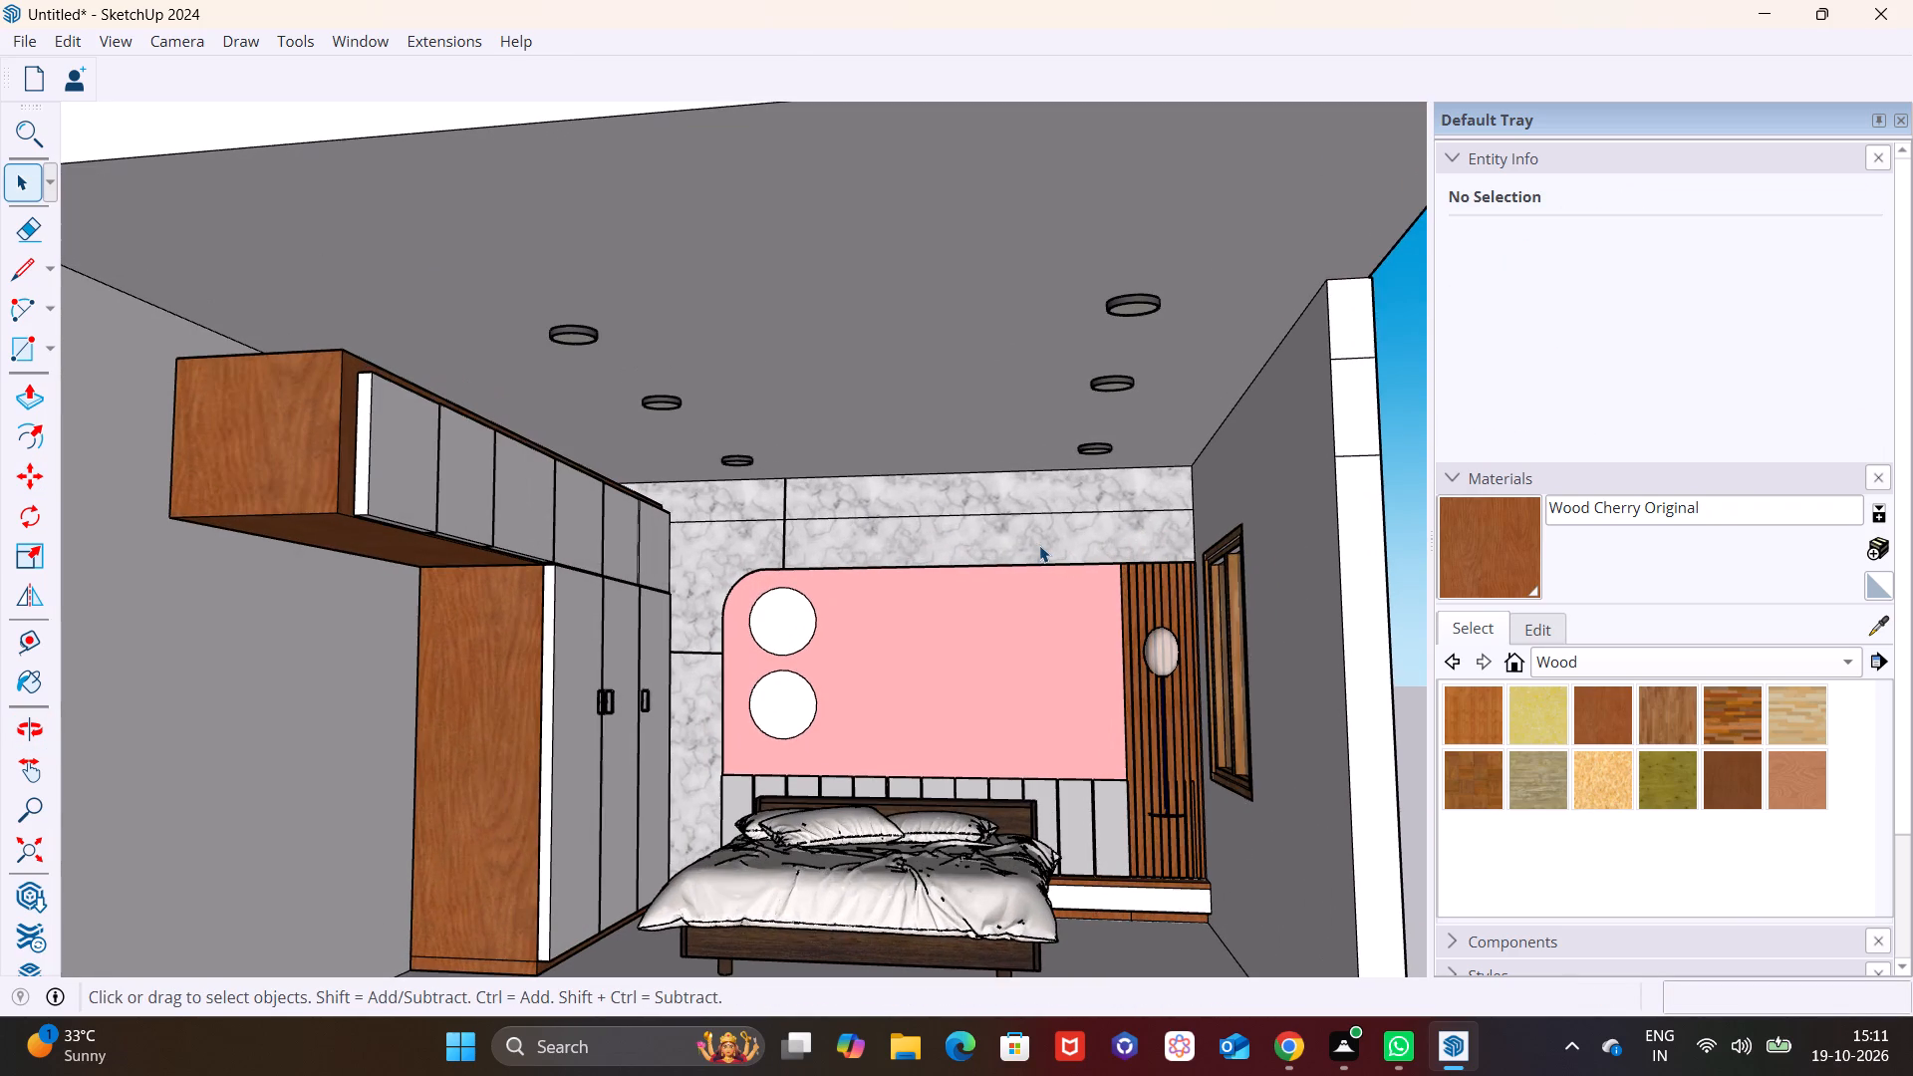
pyautogui.scroll(2, 907, 549)
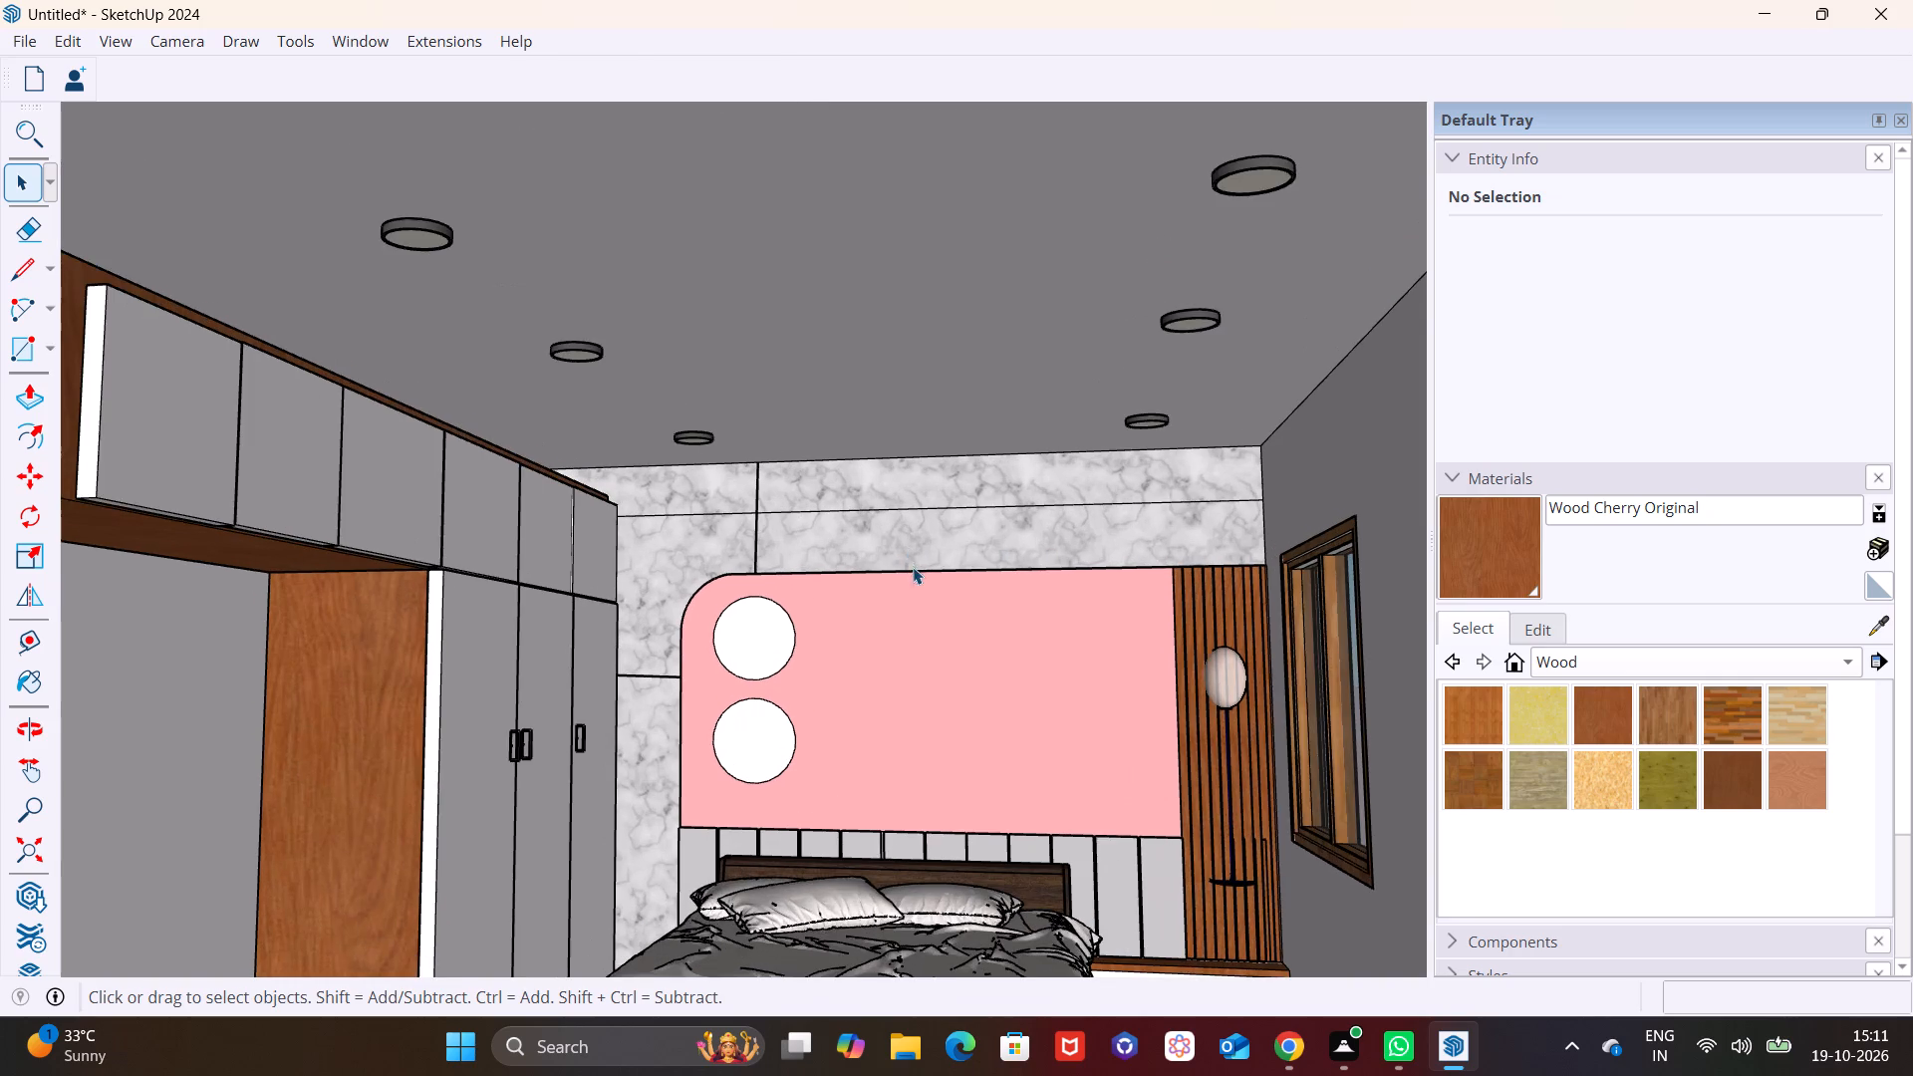
pyautogui.scroll(1, 915, 568)
pyautogui.scroll(3, 738, 617)
pyautogui.scroll(2, 499, 956)
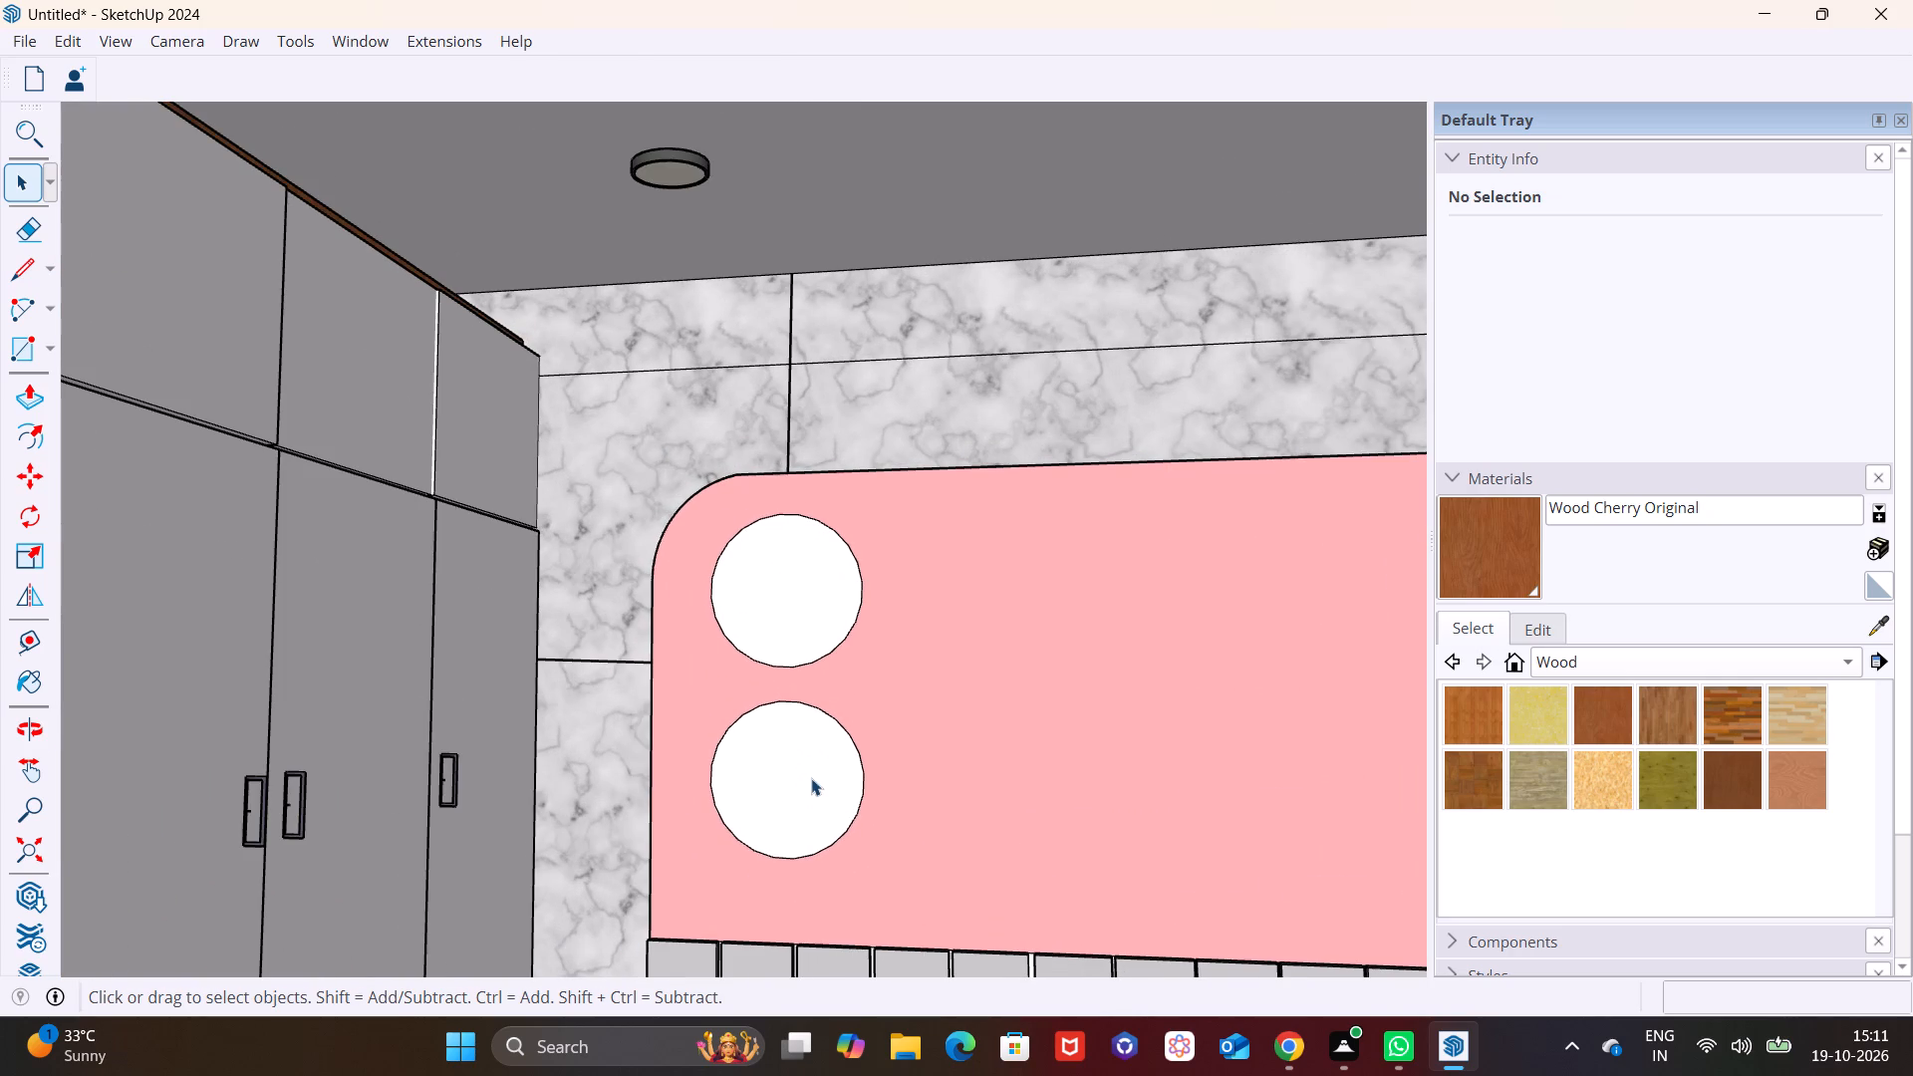
pyautogui.moveTo(810, 778); pyautogui.dragTo(798, 786, button='middle')
pyautogui.keyDown('shift'); pyautogui.moveTo(857, 759); pyautogui.dragTo(848, 691, button='middle'); pyautogui.keyUp('shift')
pyautogui.scroll(-1, 940, 745)
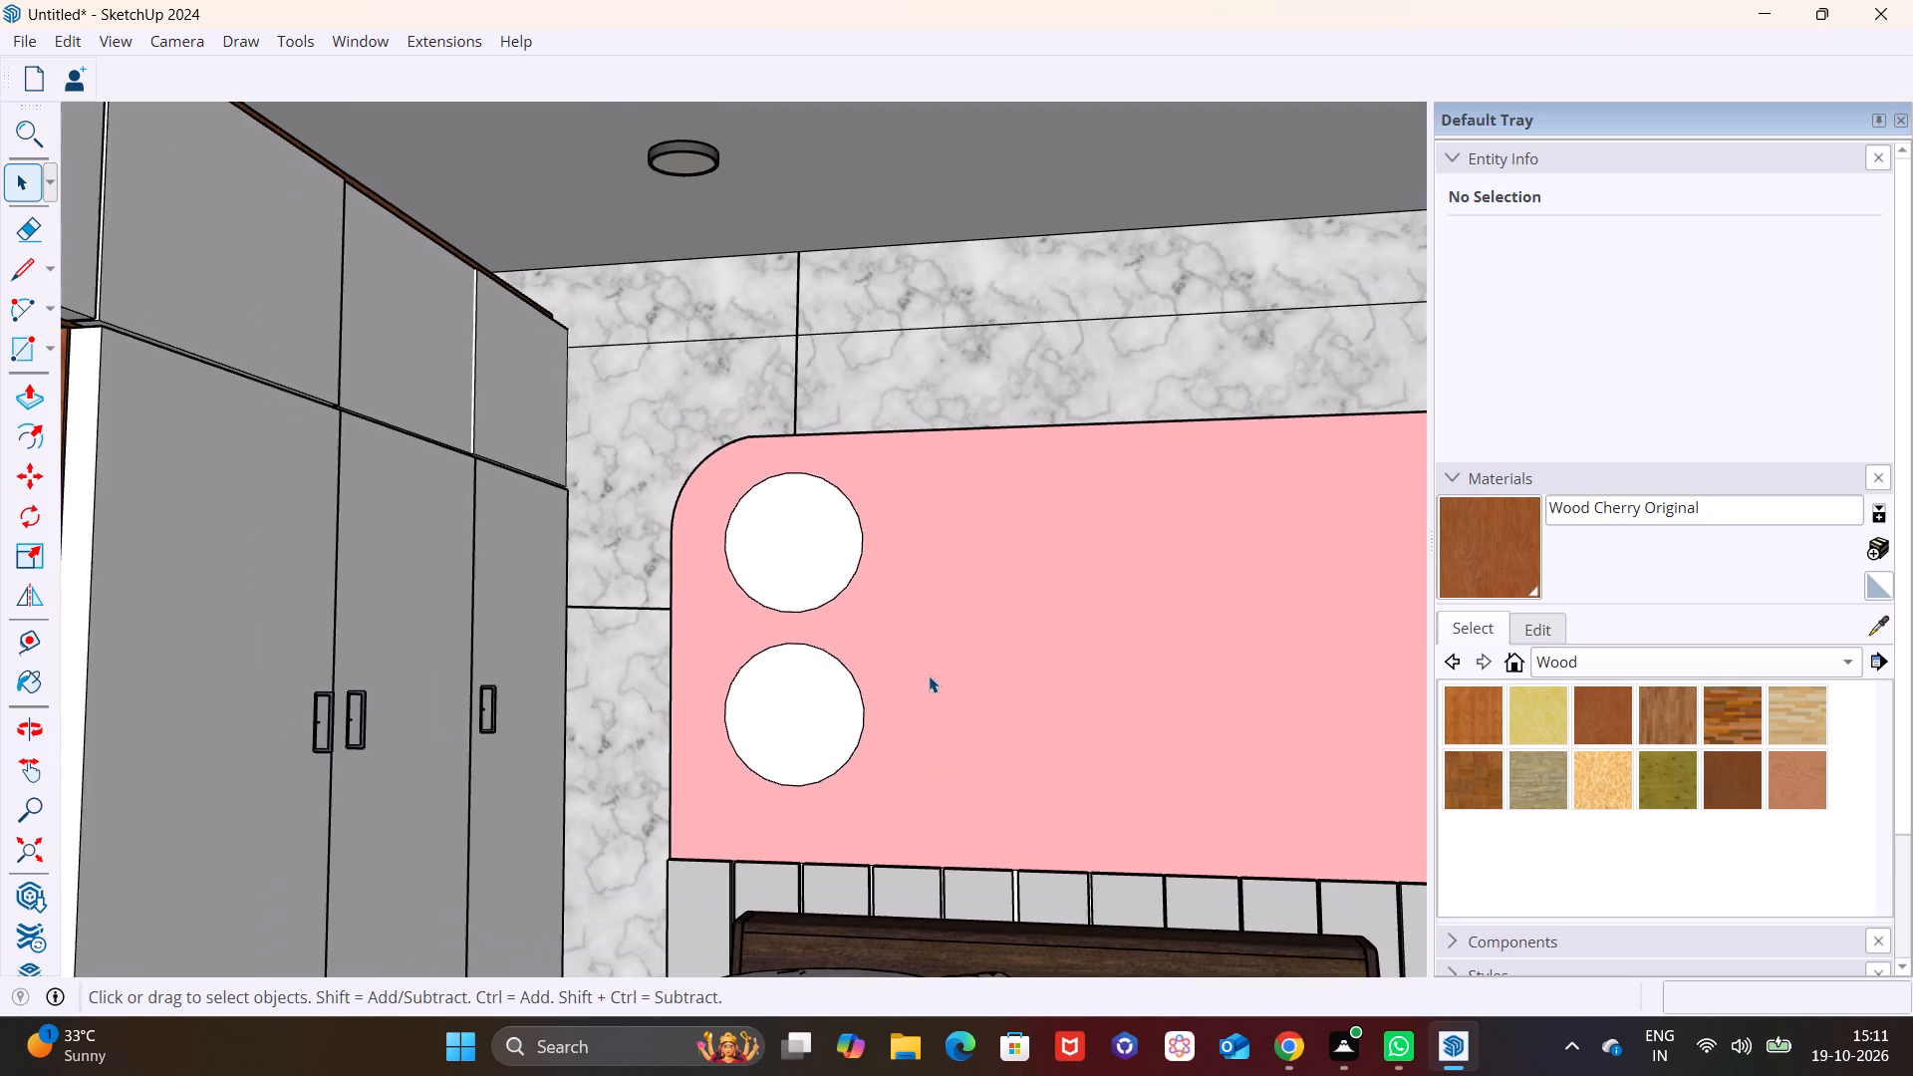
pyautogui.moveTo(880, 721); pyautogui.dragTo(1072, 860, button='middle')
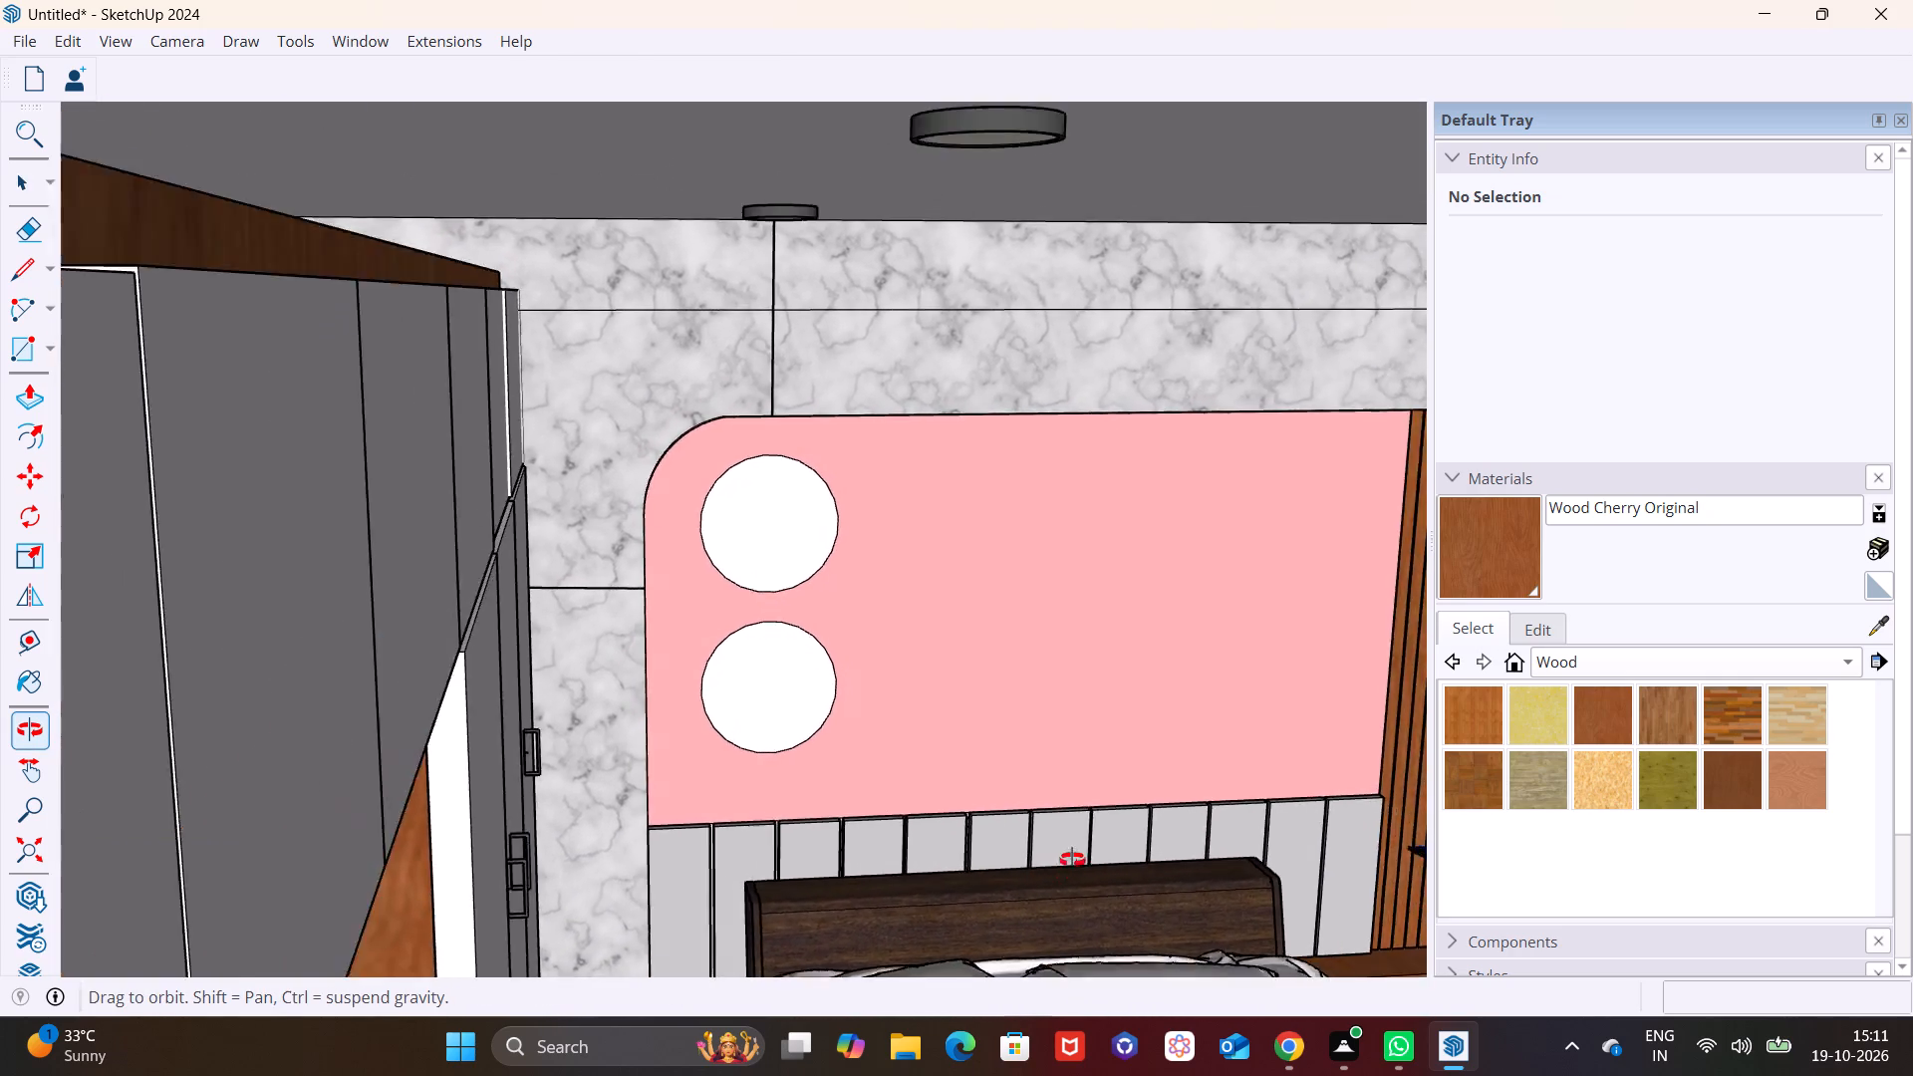
pyautogui.moveTo(1072, 860); pyautogui.dragTo(986, 758, button='middle')
pyautogui.scroll(-11, 974, 743)
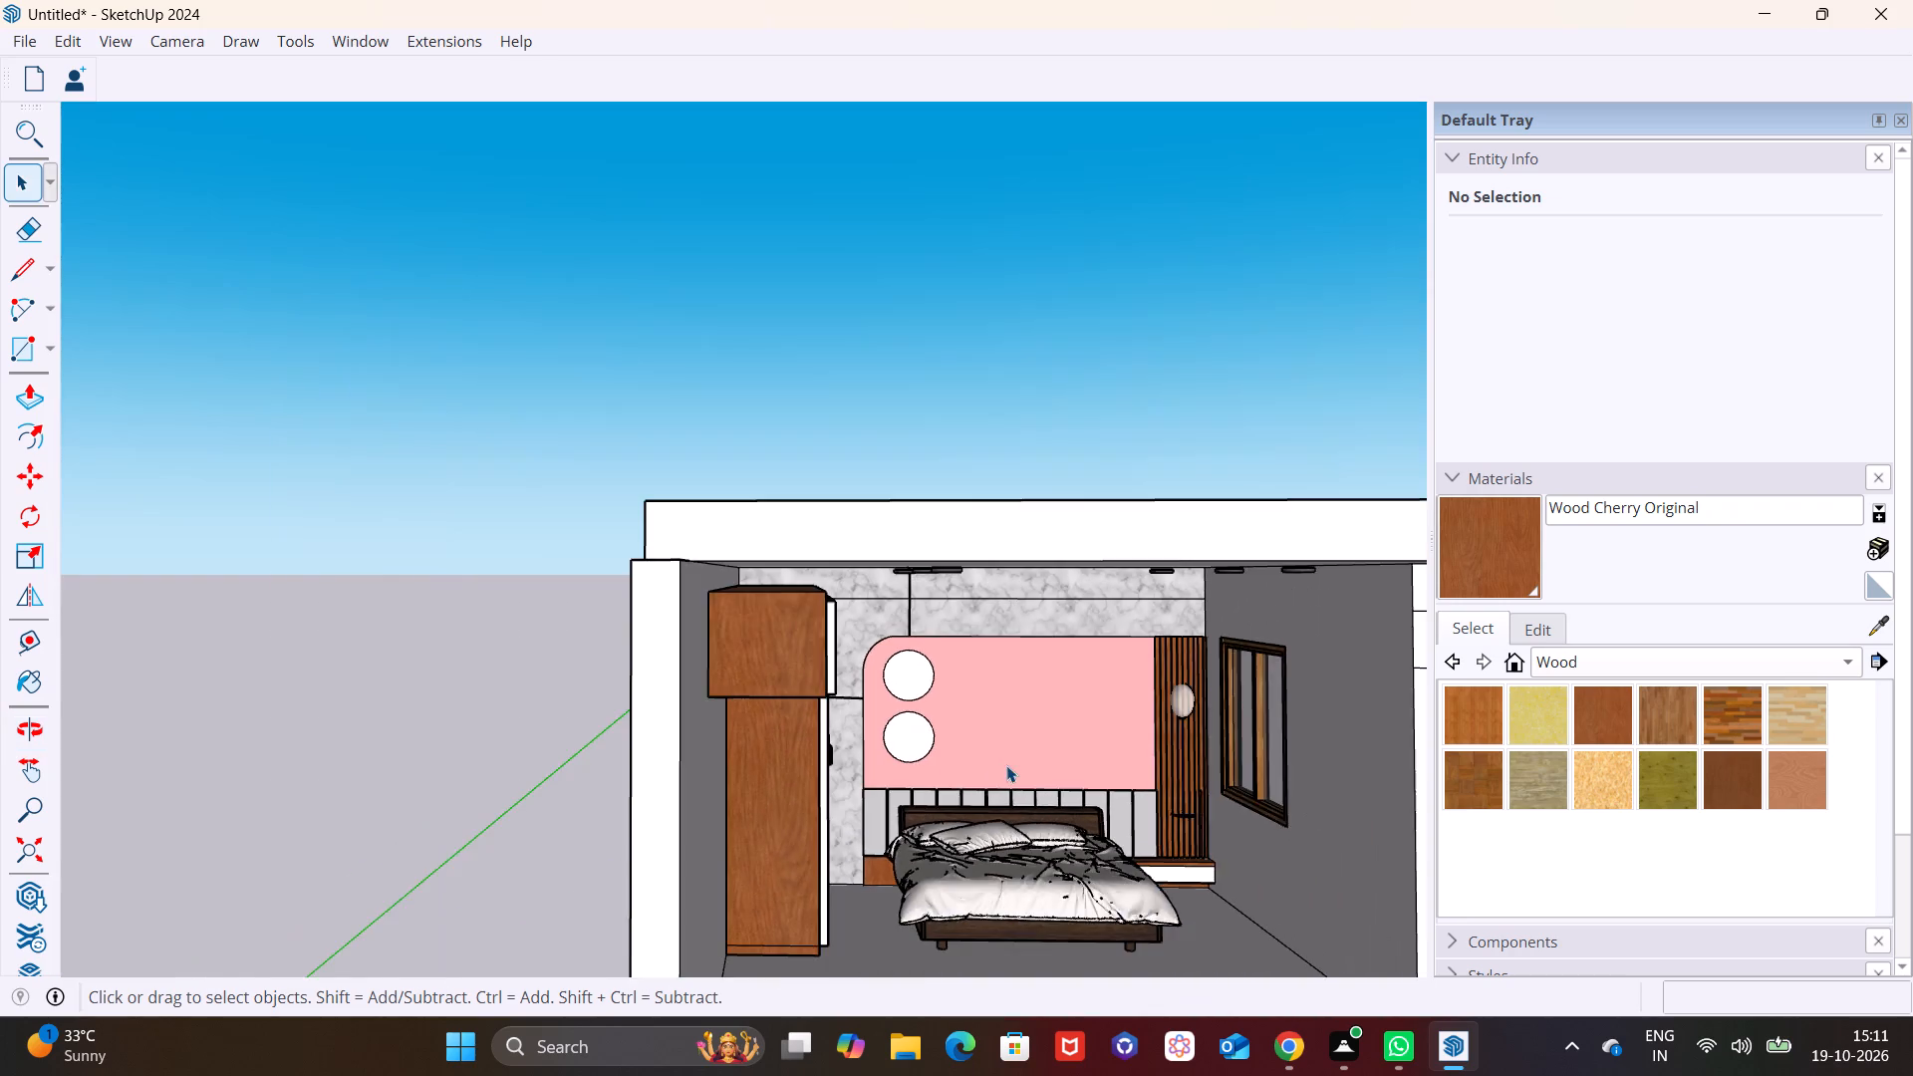
pyautogui.moveTo(1006, 766); pyautogui.dragTo(790, 685, button='middle')
pyautogui.scroll(5, 778, 703)
pyautogui.moveTo(795, 710); pyautogui.dragTo(721, 690, button='middle')
pyautogui.scroll(2, 668, 583)
pyautogui.scroll(-4, 679, 604)
pyautogui.scroll(2, 679, 604)
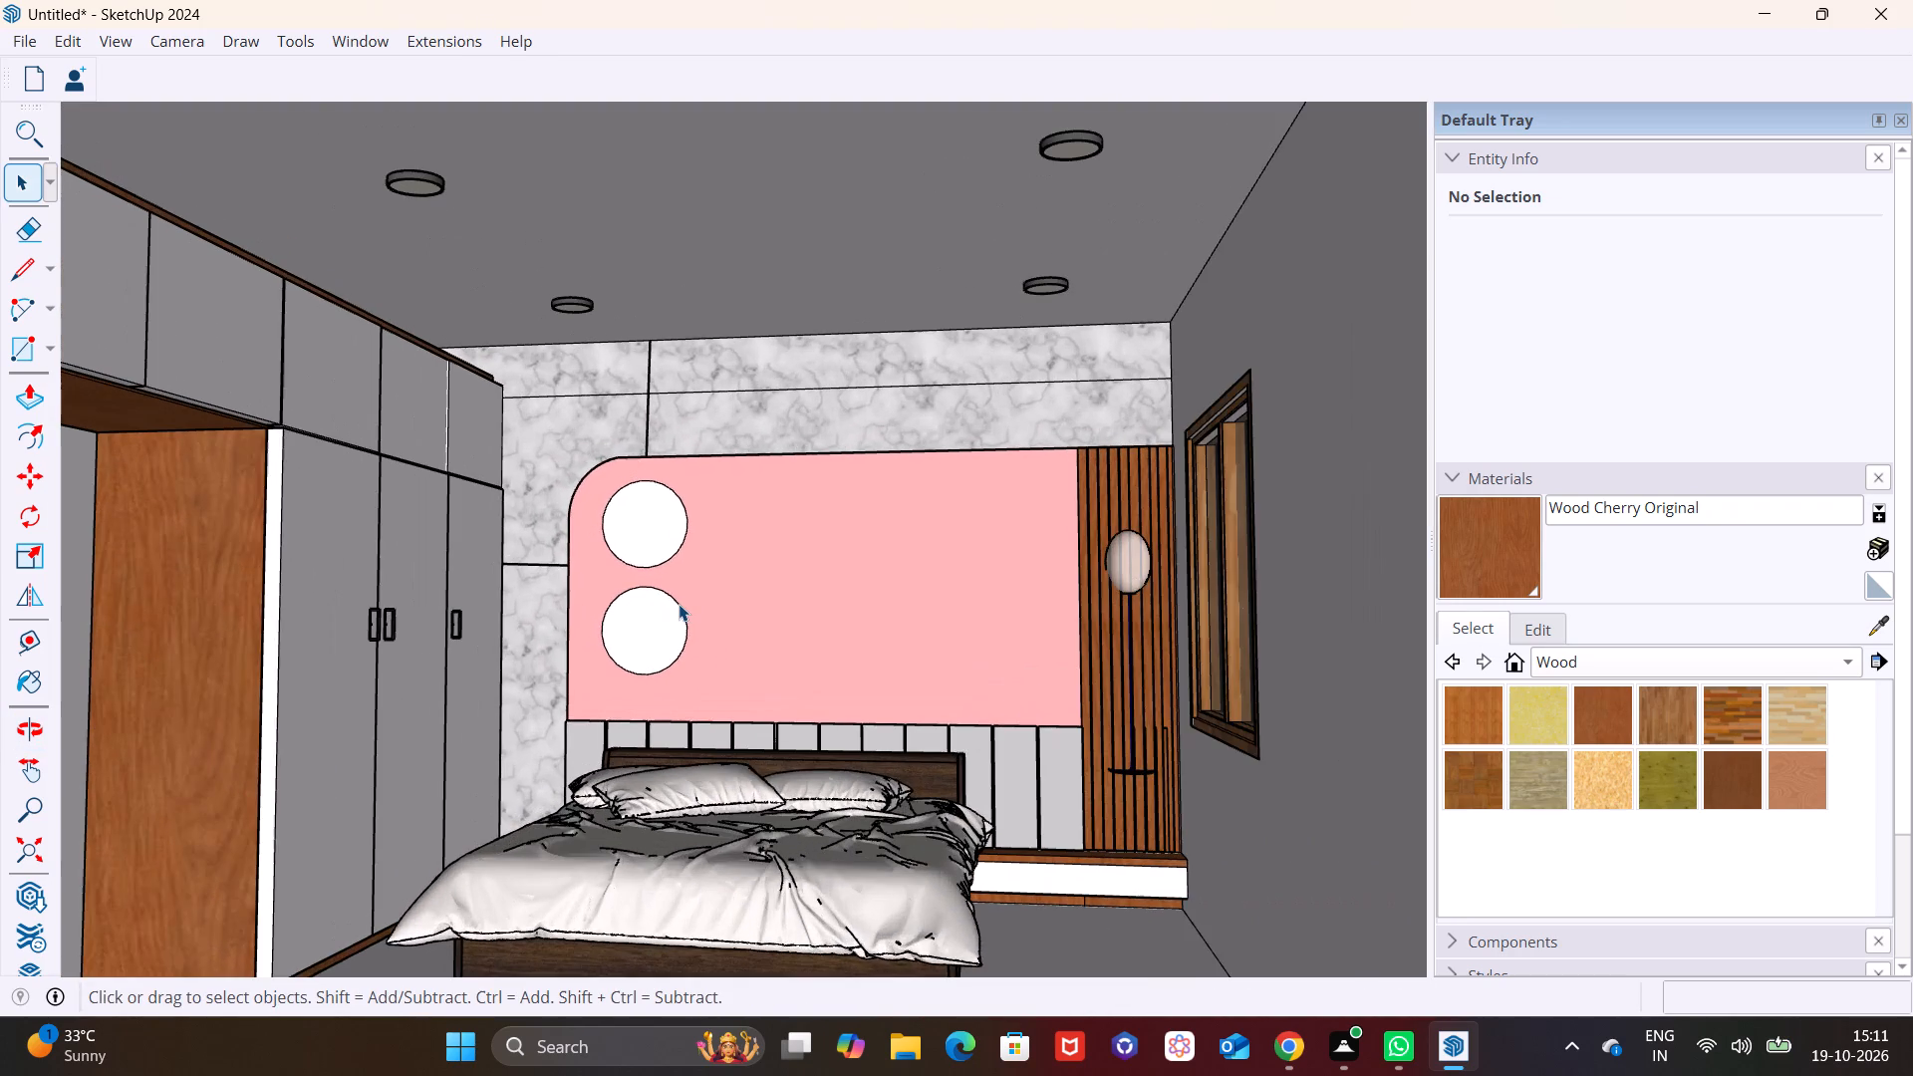
pyautogui.scroll(-2, 679, 604)
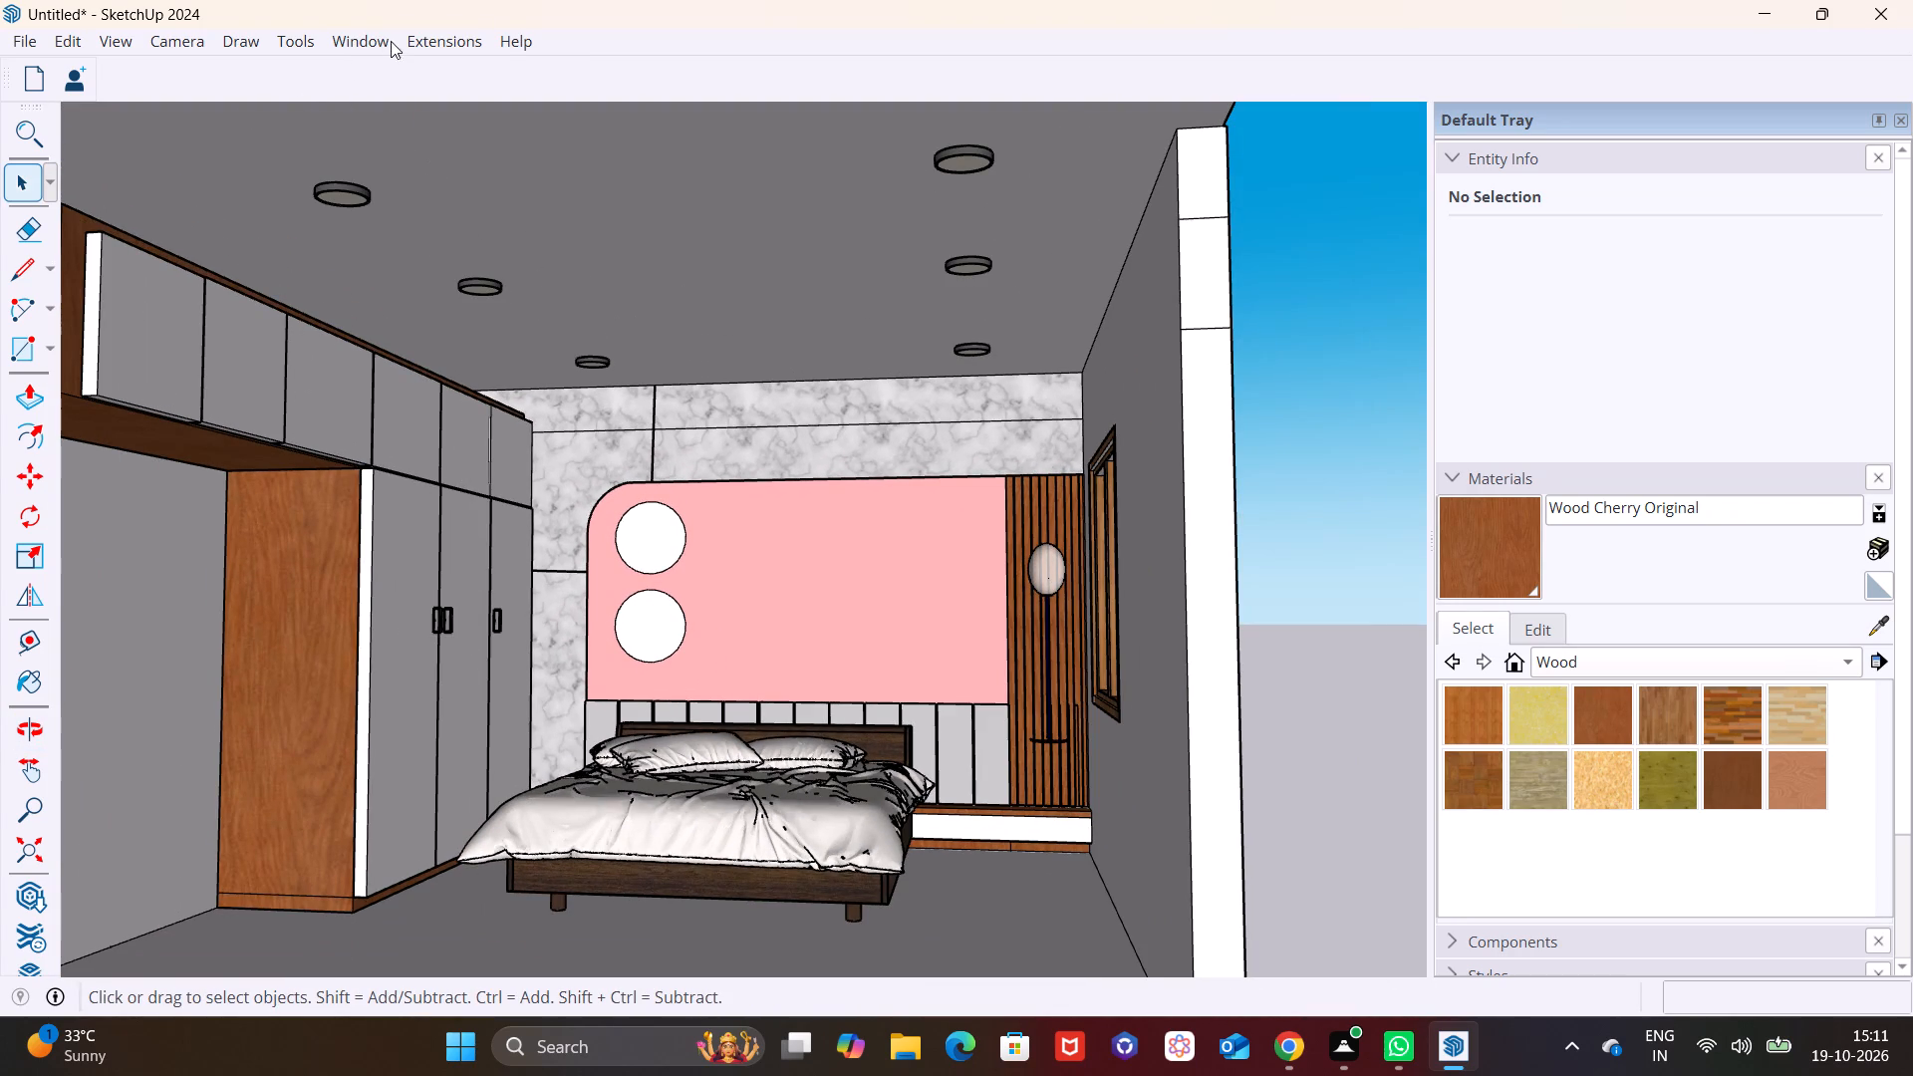
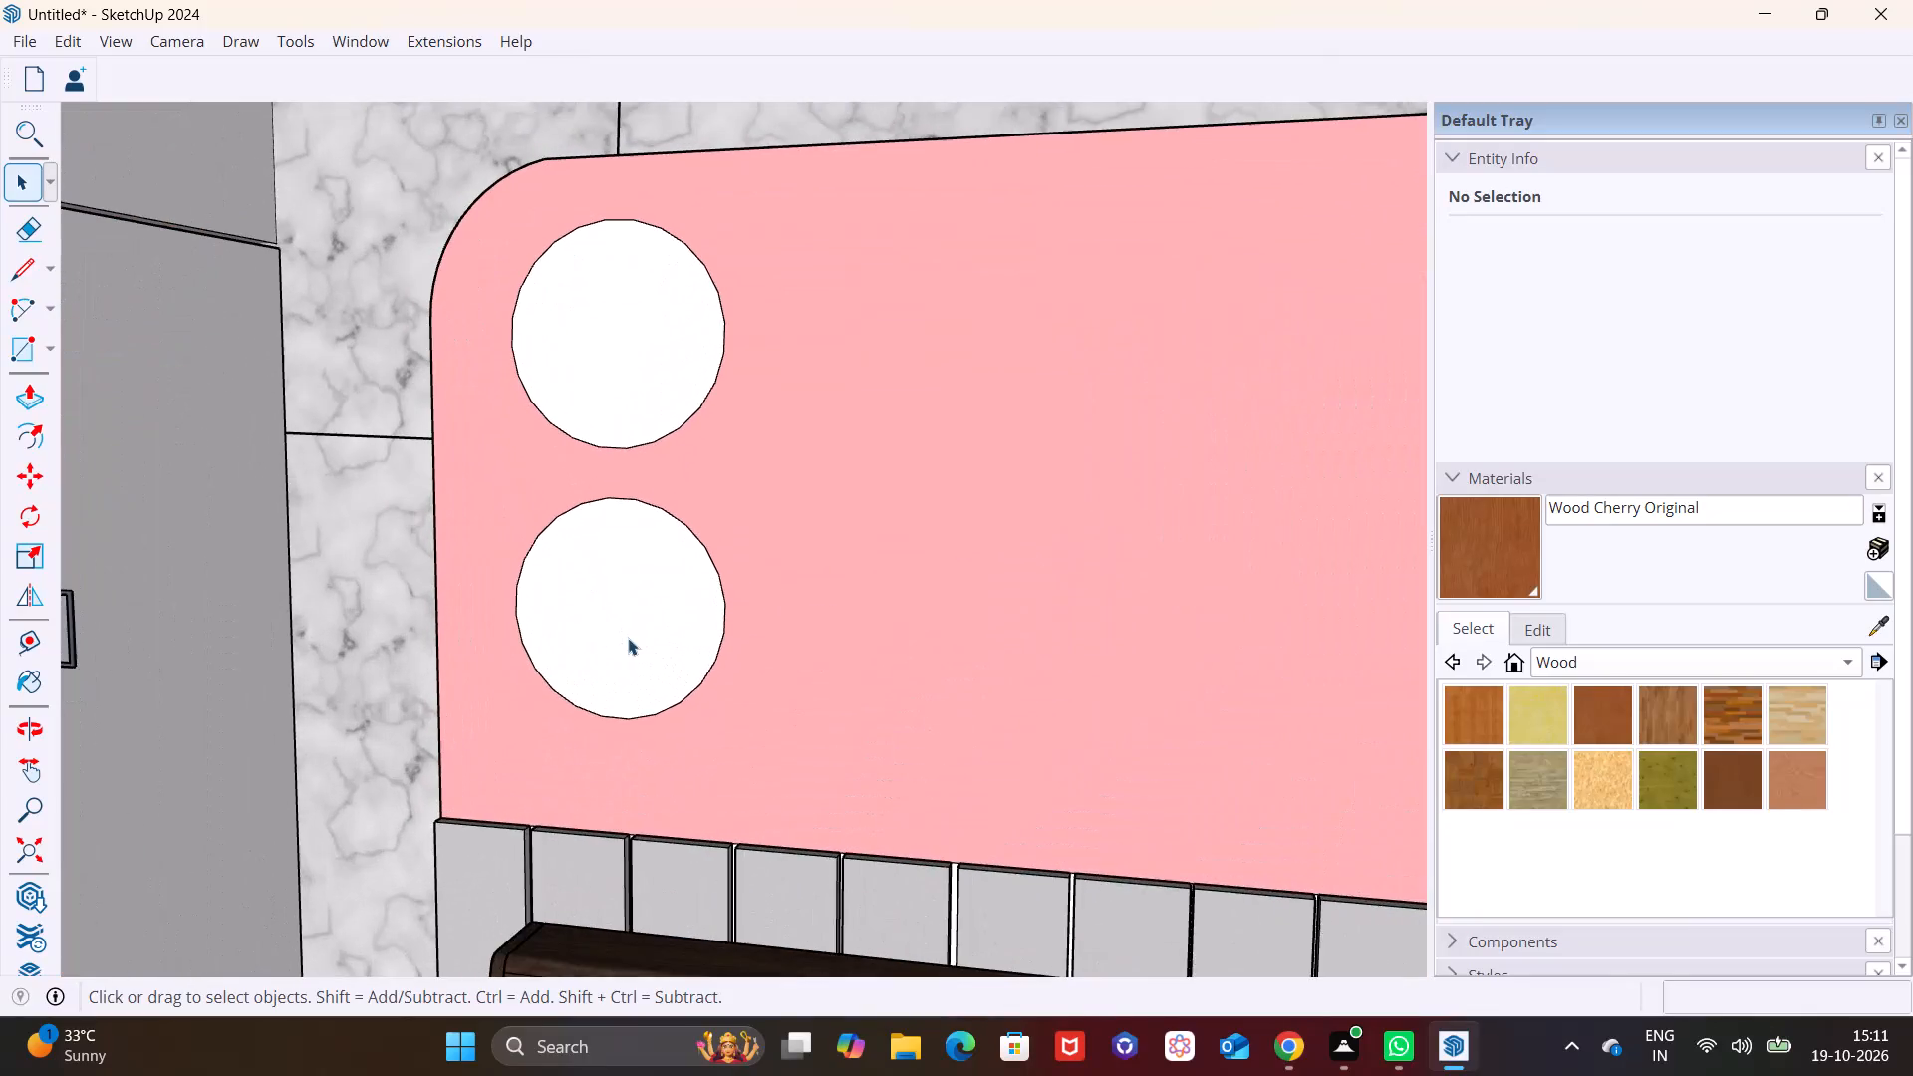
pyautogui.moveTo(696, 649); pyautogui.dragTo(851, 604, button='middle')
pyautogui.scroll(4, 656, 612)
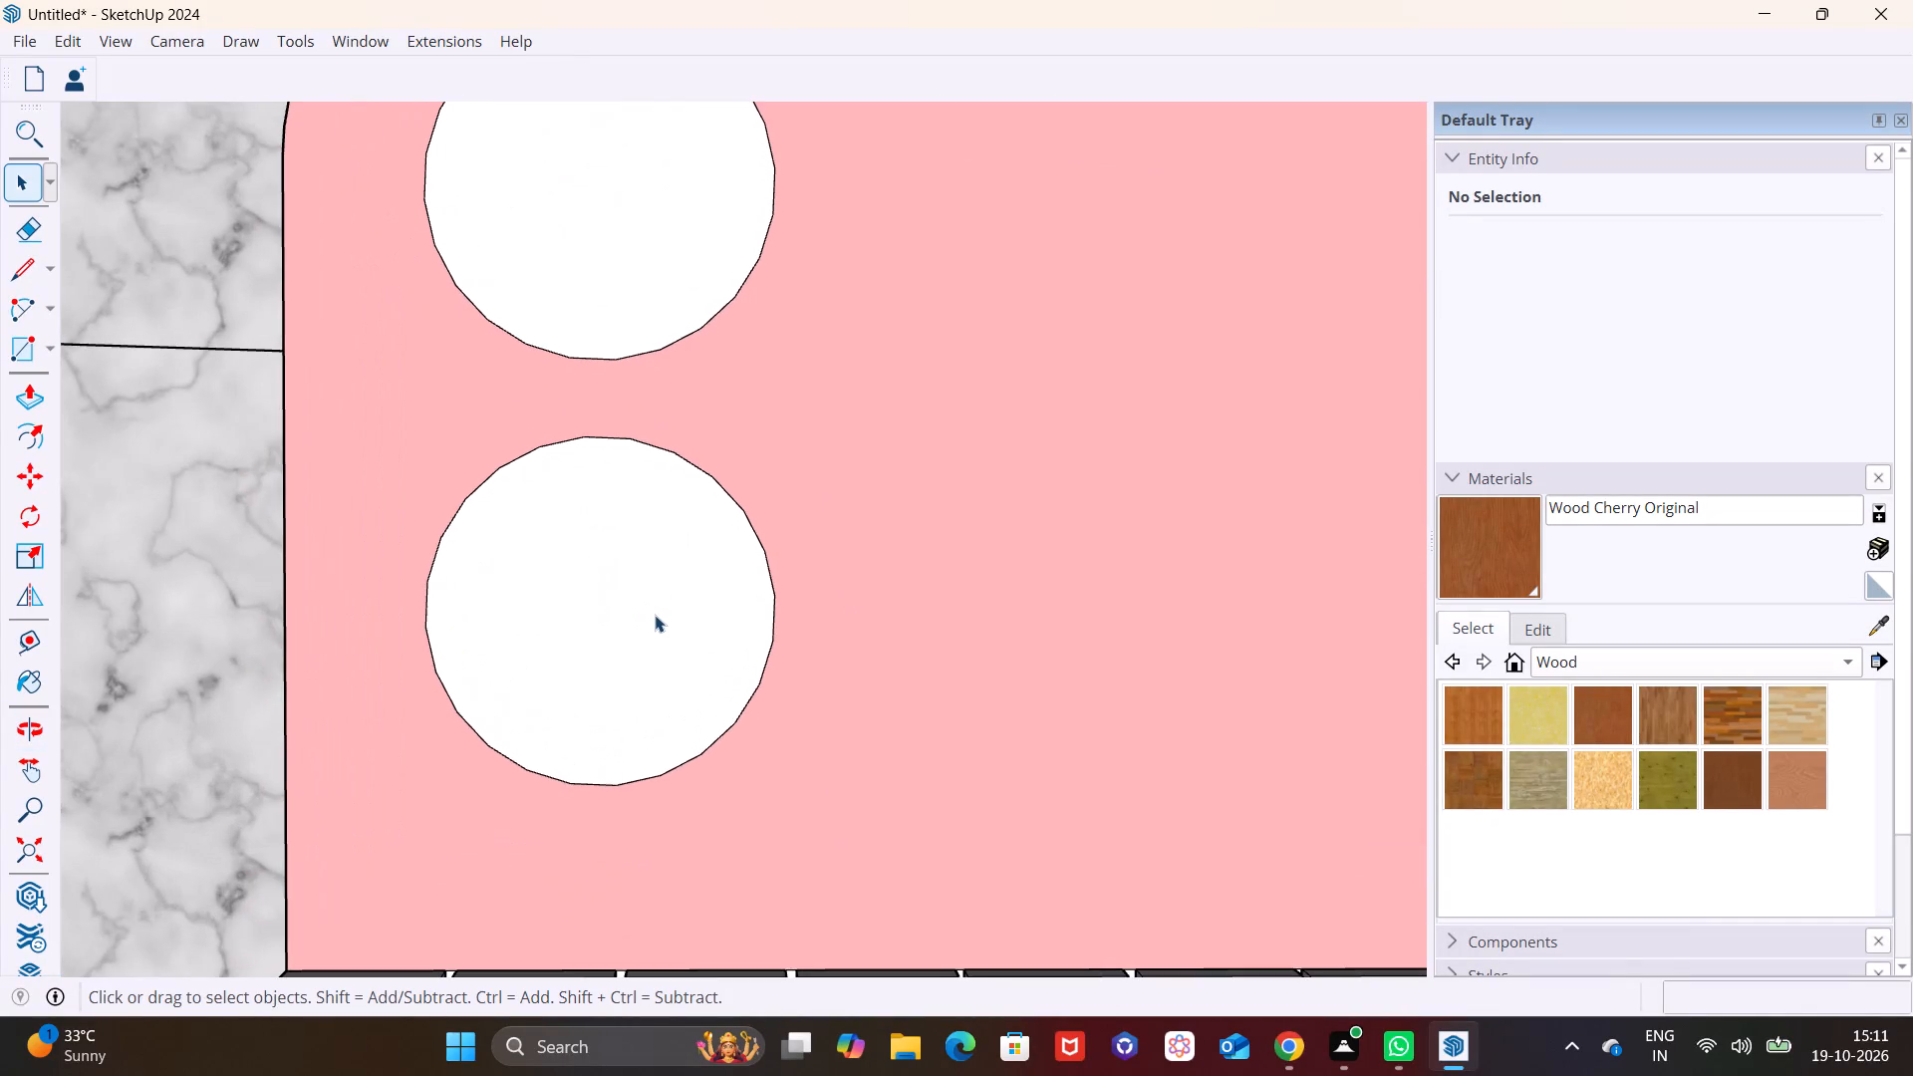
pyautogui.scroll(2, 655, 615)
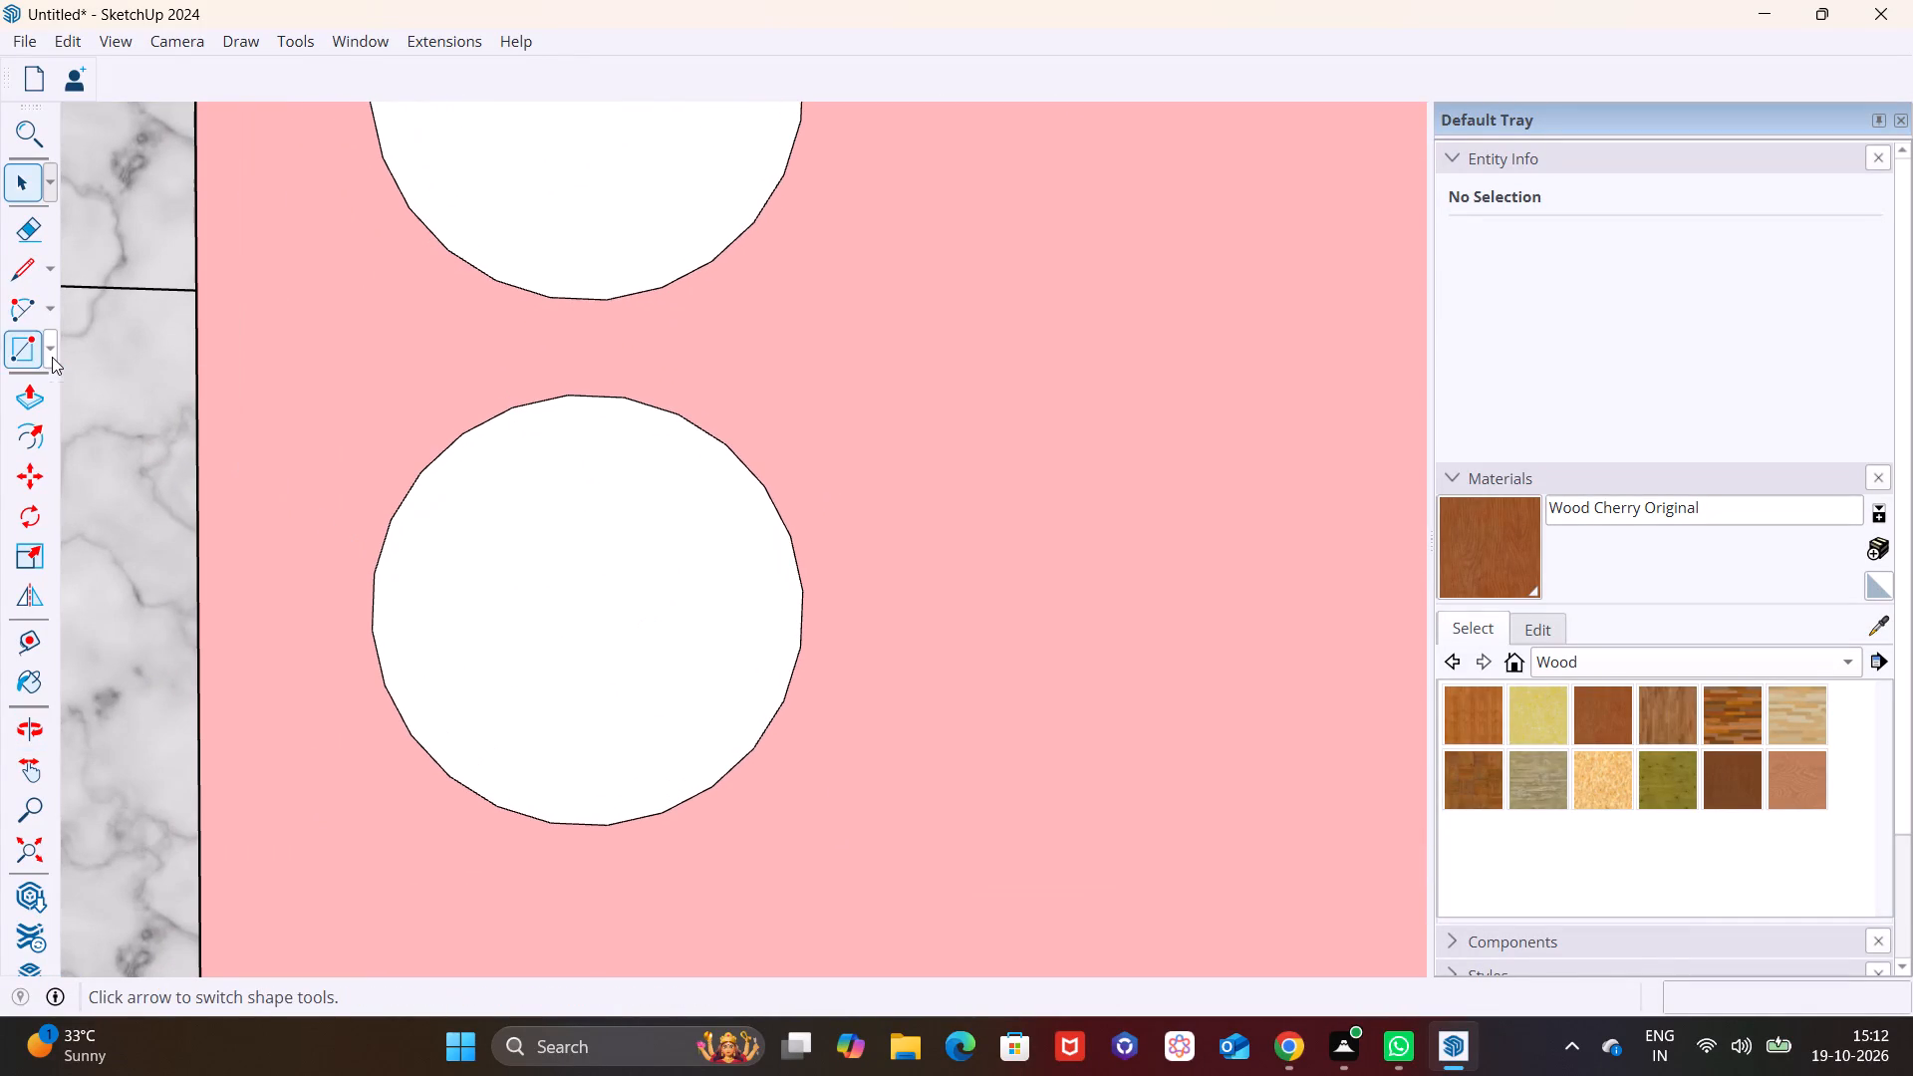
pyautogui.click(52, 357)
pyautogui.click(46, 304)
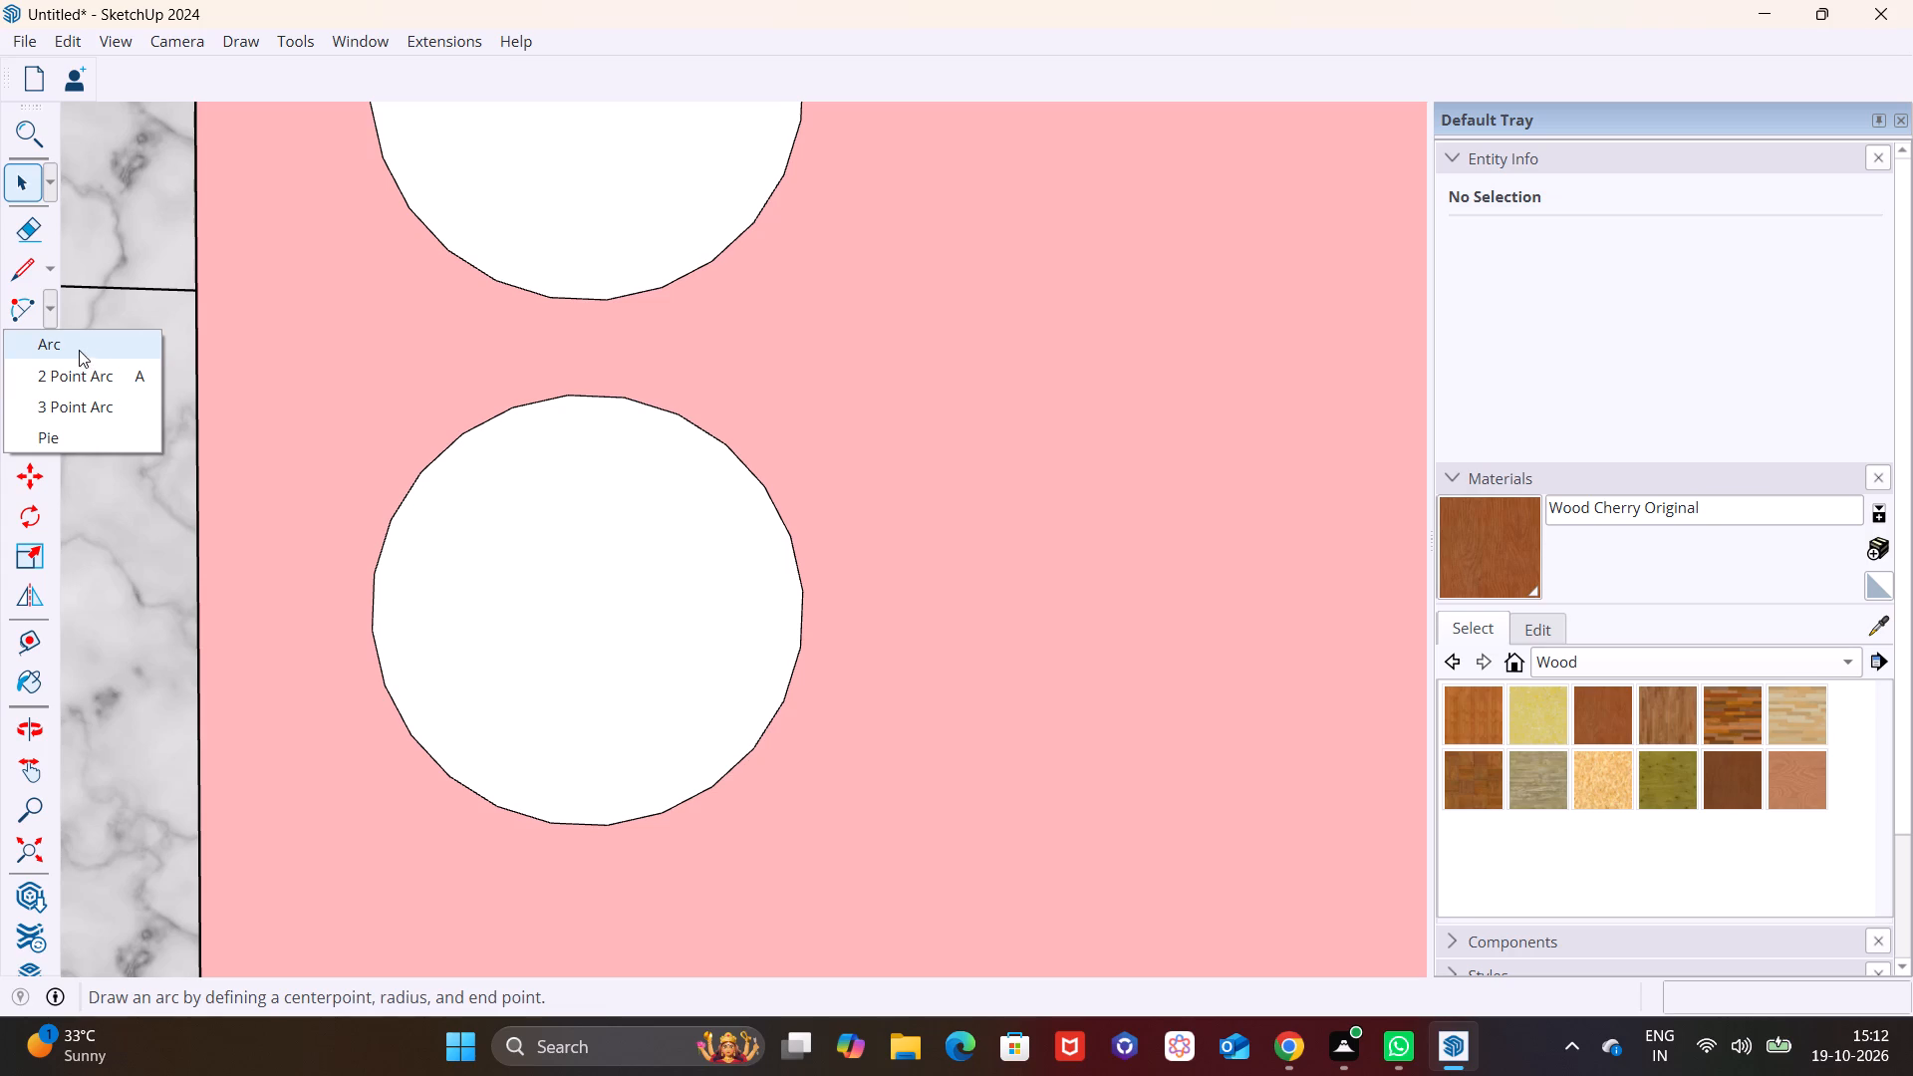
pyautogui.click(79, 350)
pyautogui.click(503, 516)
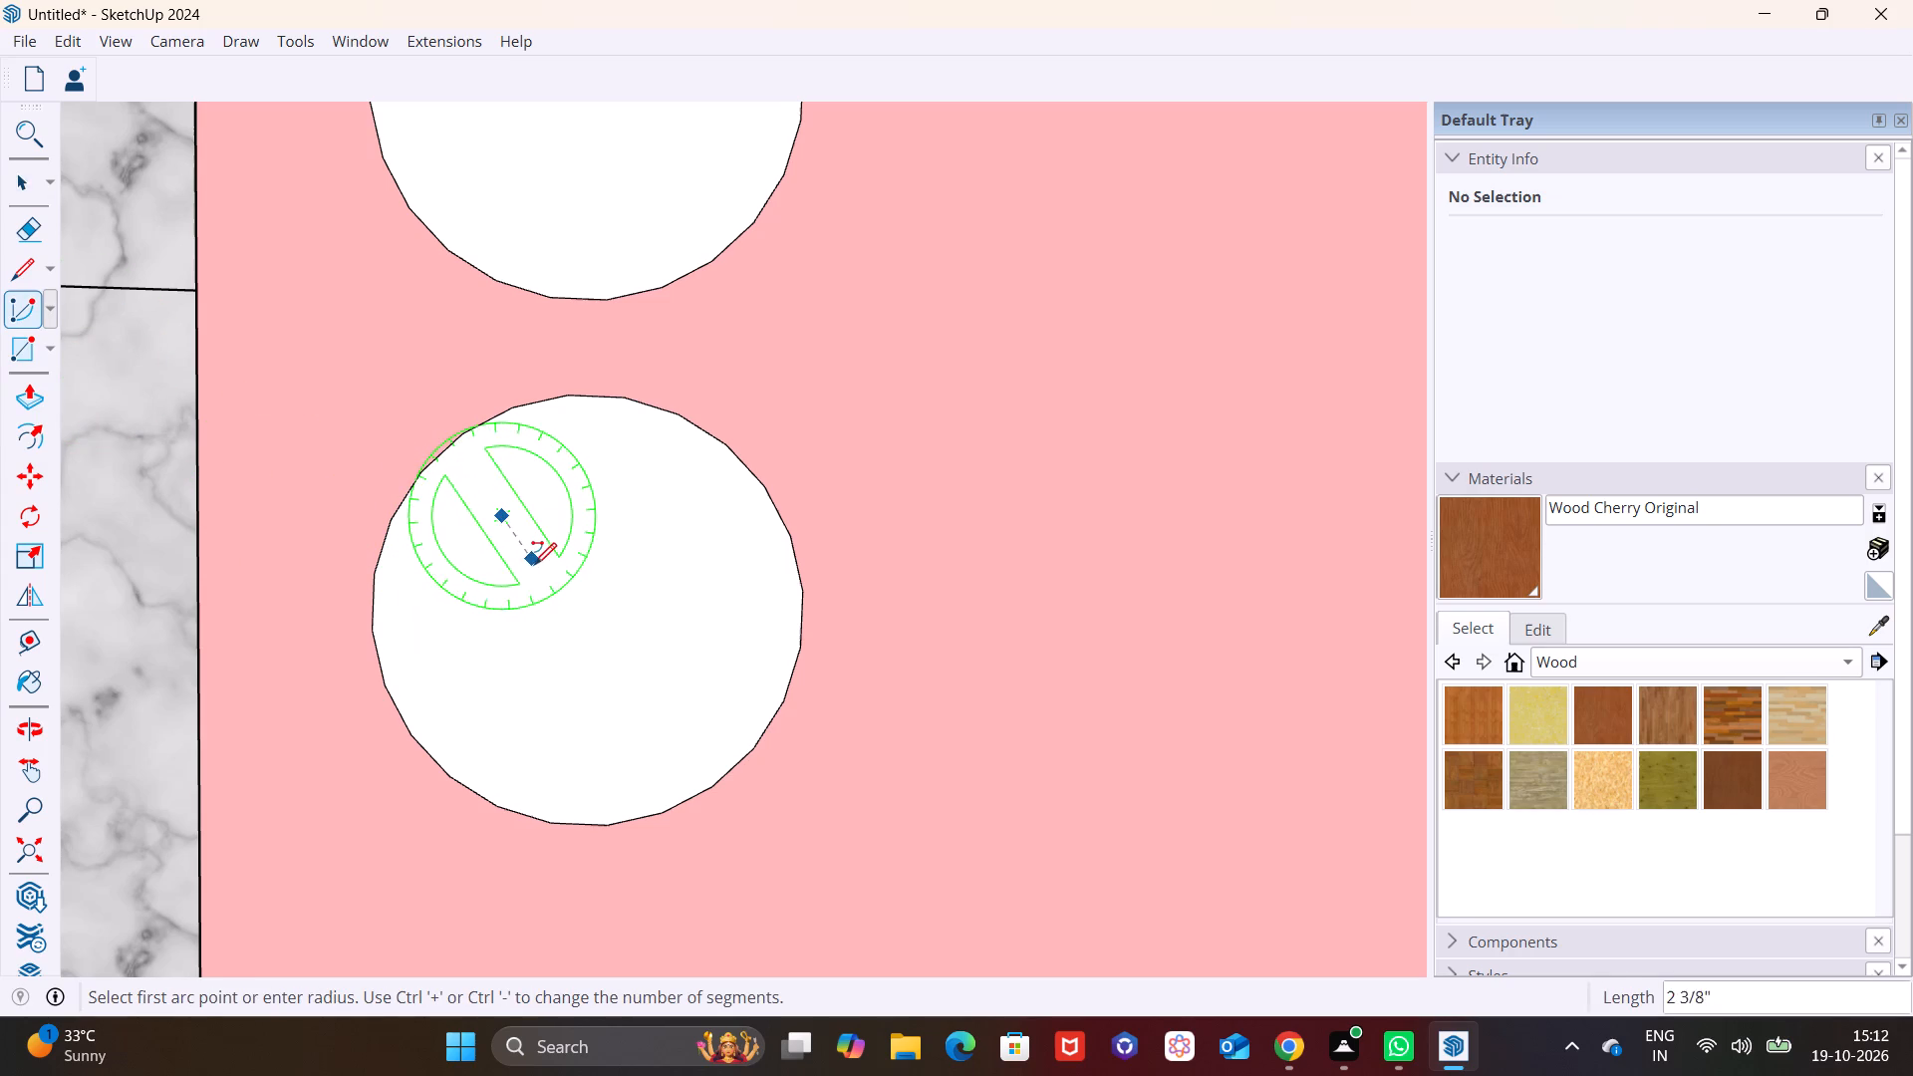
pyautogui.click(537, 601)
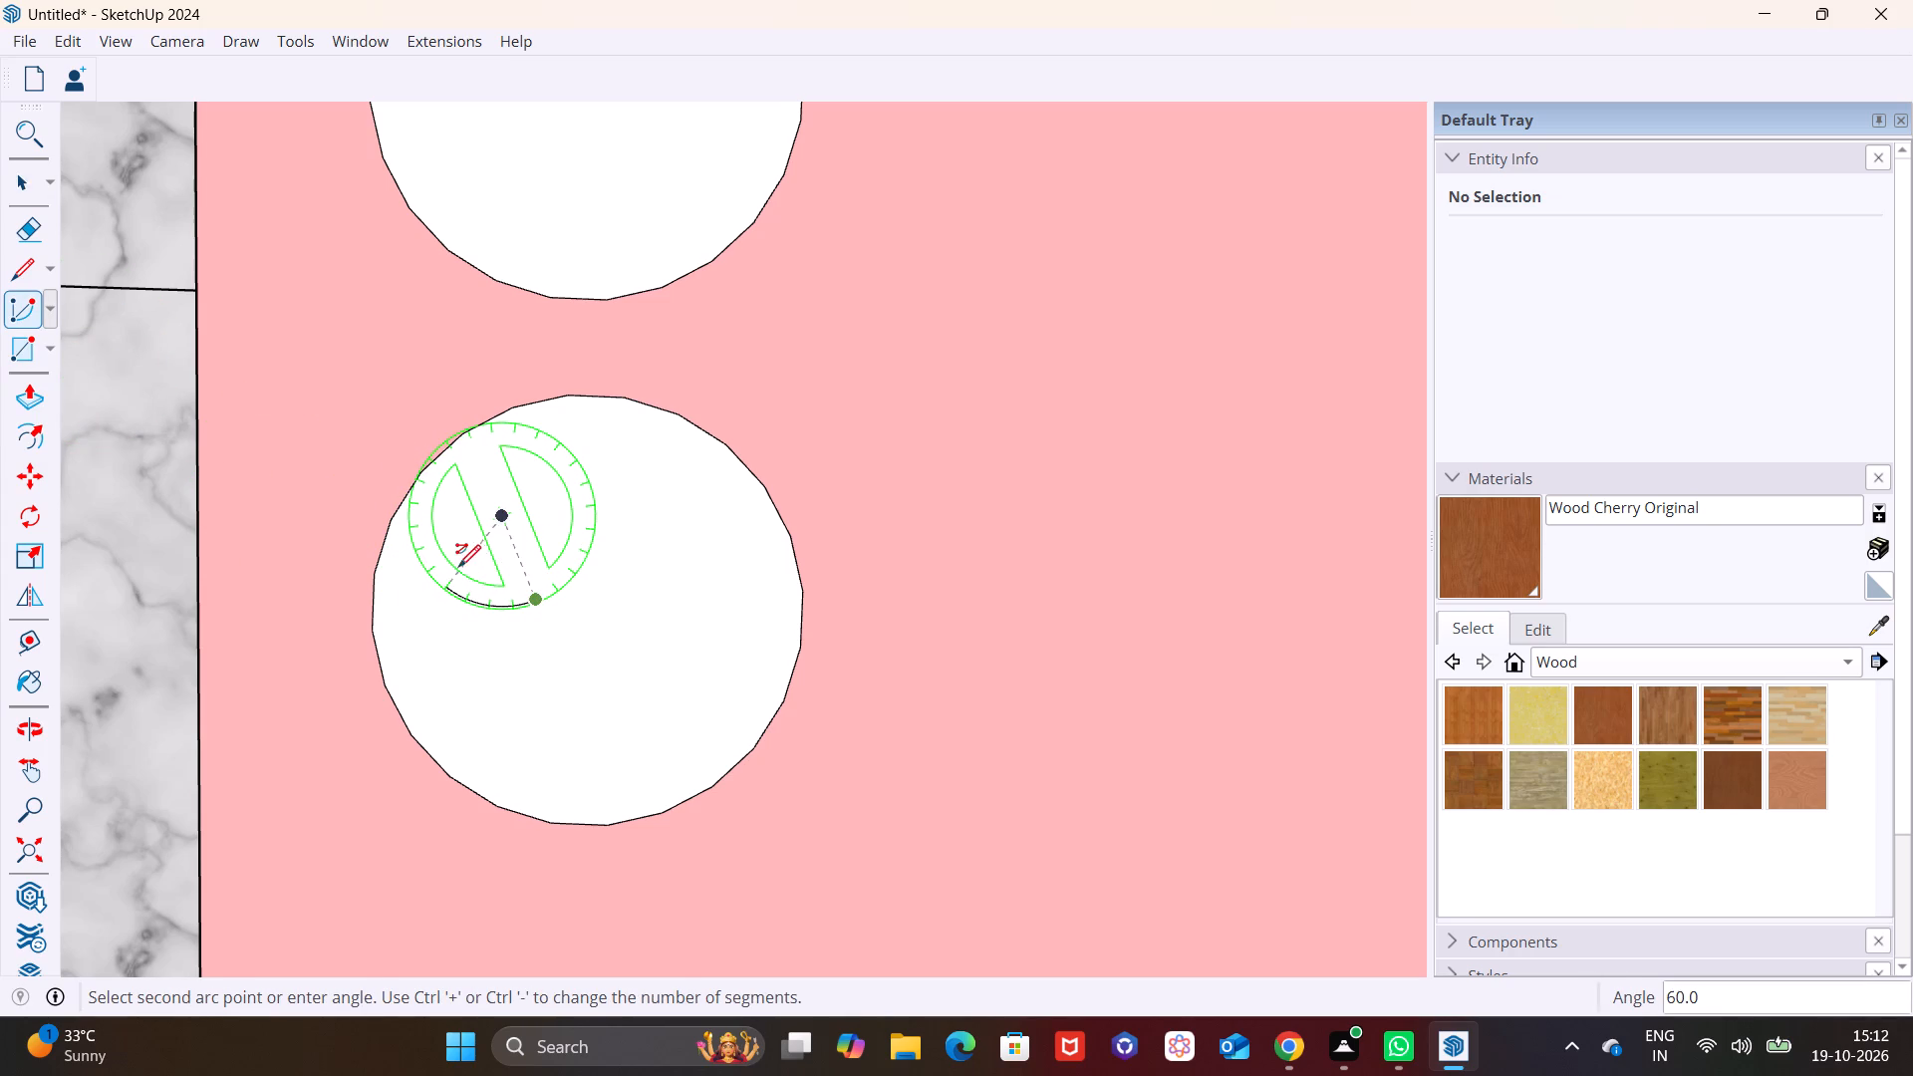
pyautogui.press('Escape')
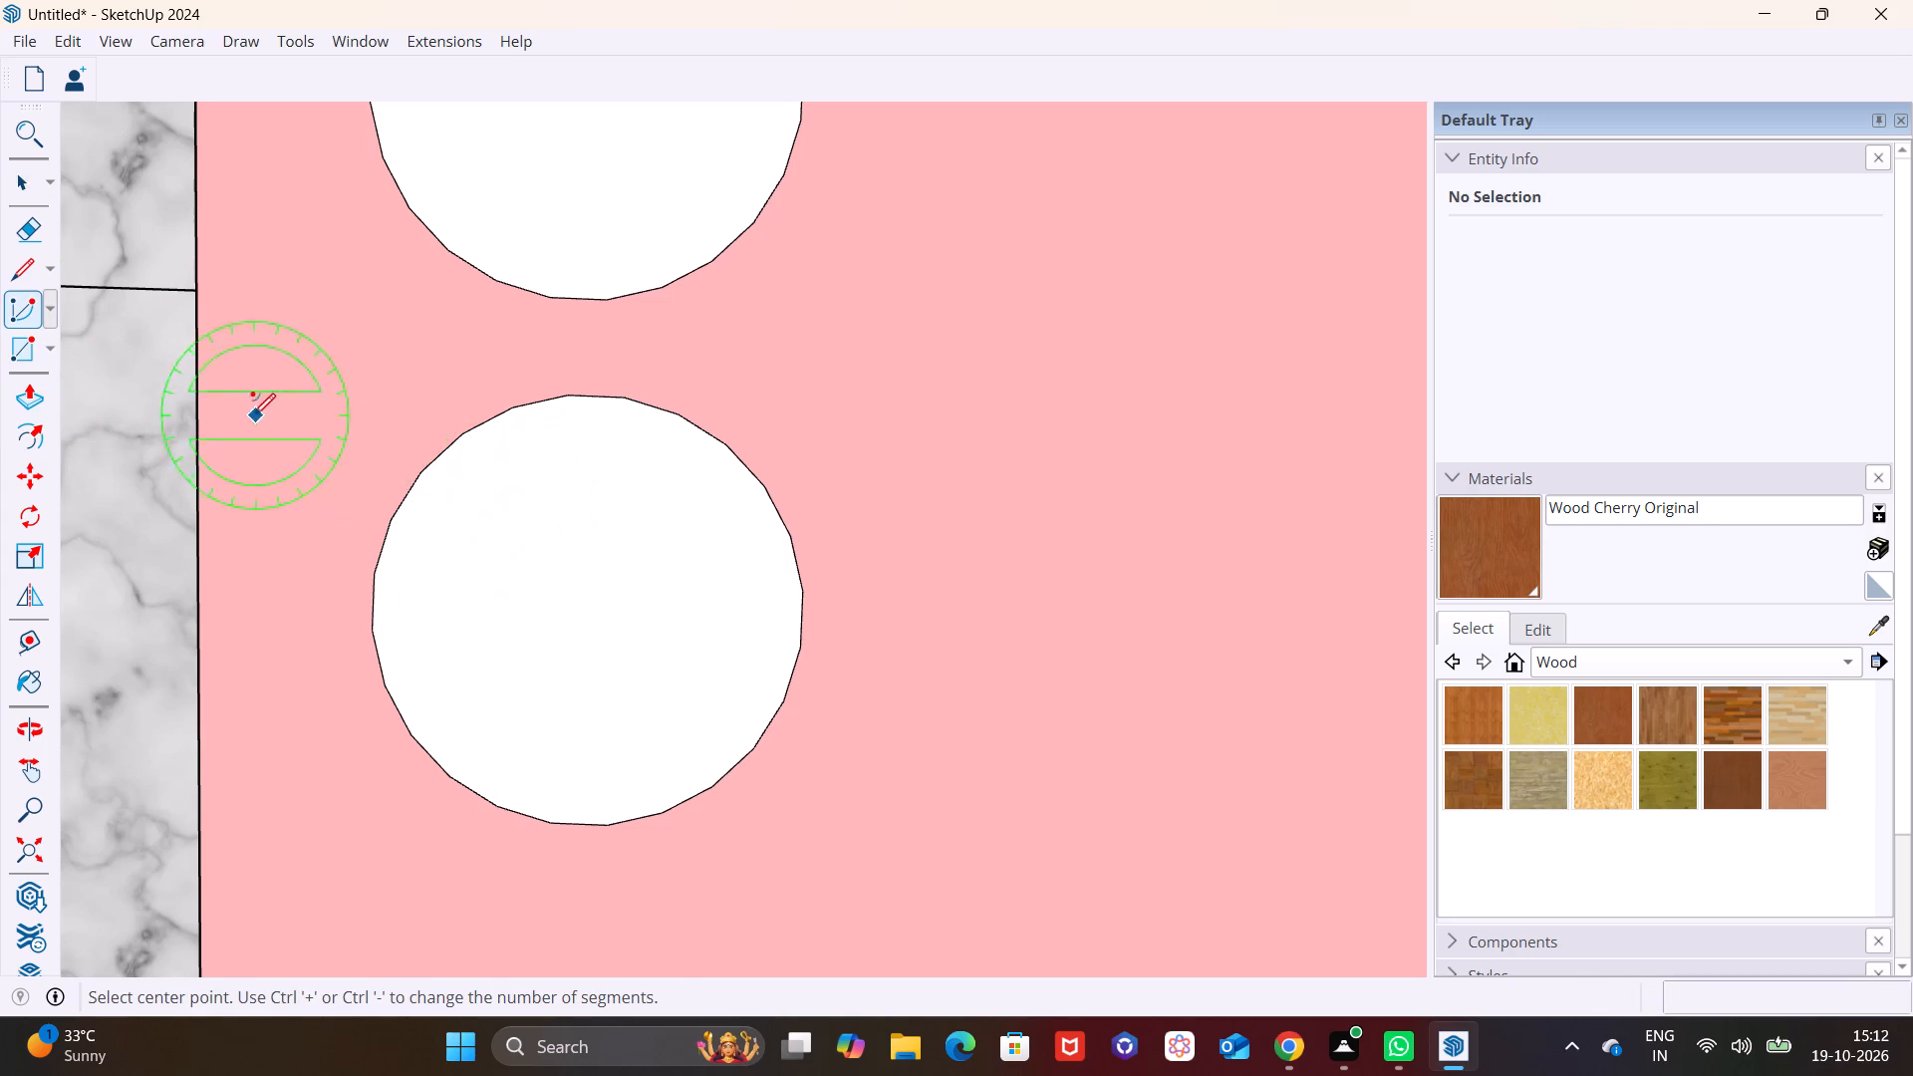
# Draw an upright leaf shape about 2 7/8" tall inside the lower circle, using two opposing 2 Point Arcs that share endpoints.
pyautogui.click(47, 319)
pyautogui.click(92, 380)
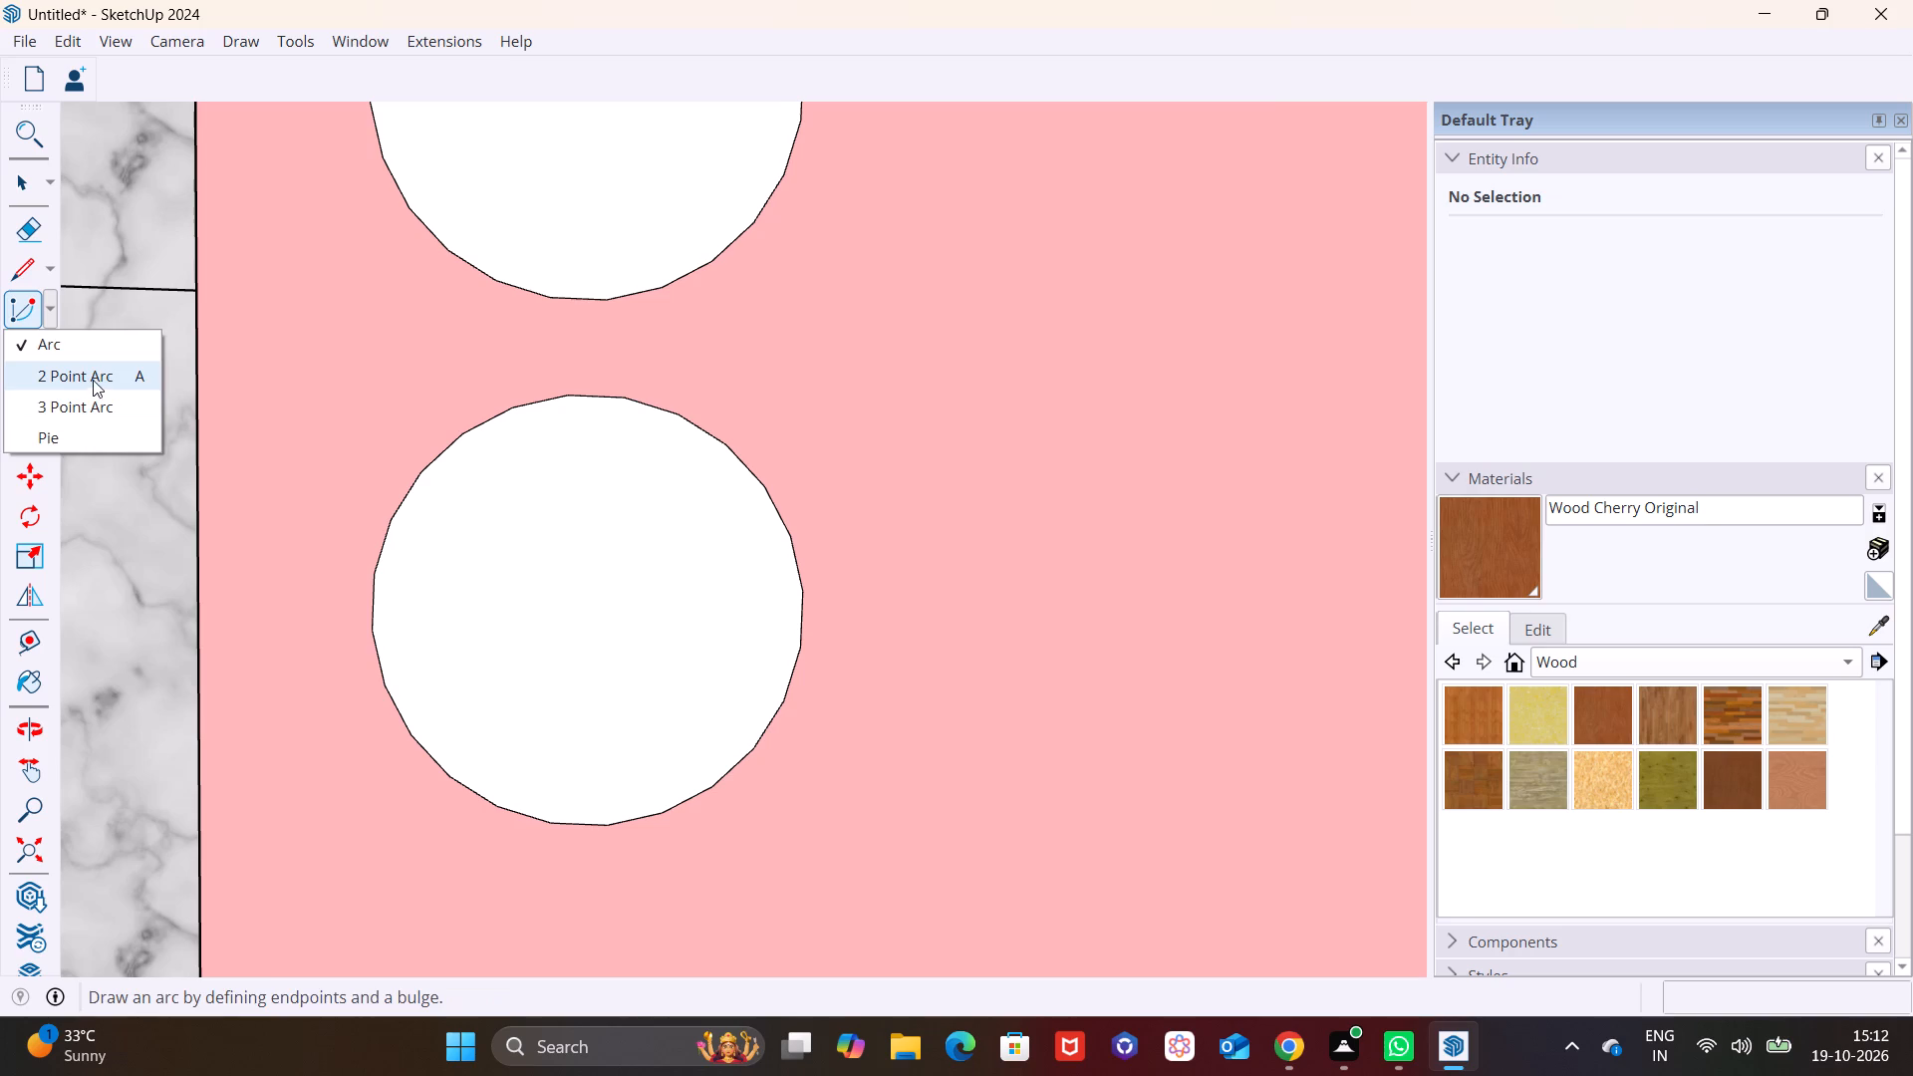
pyautogui.click(510, 522)
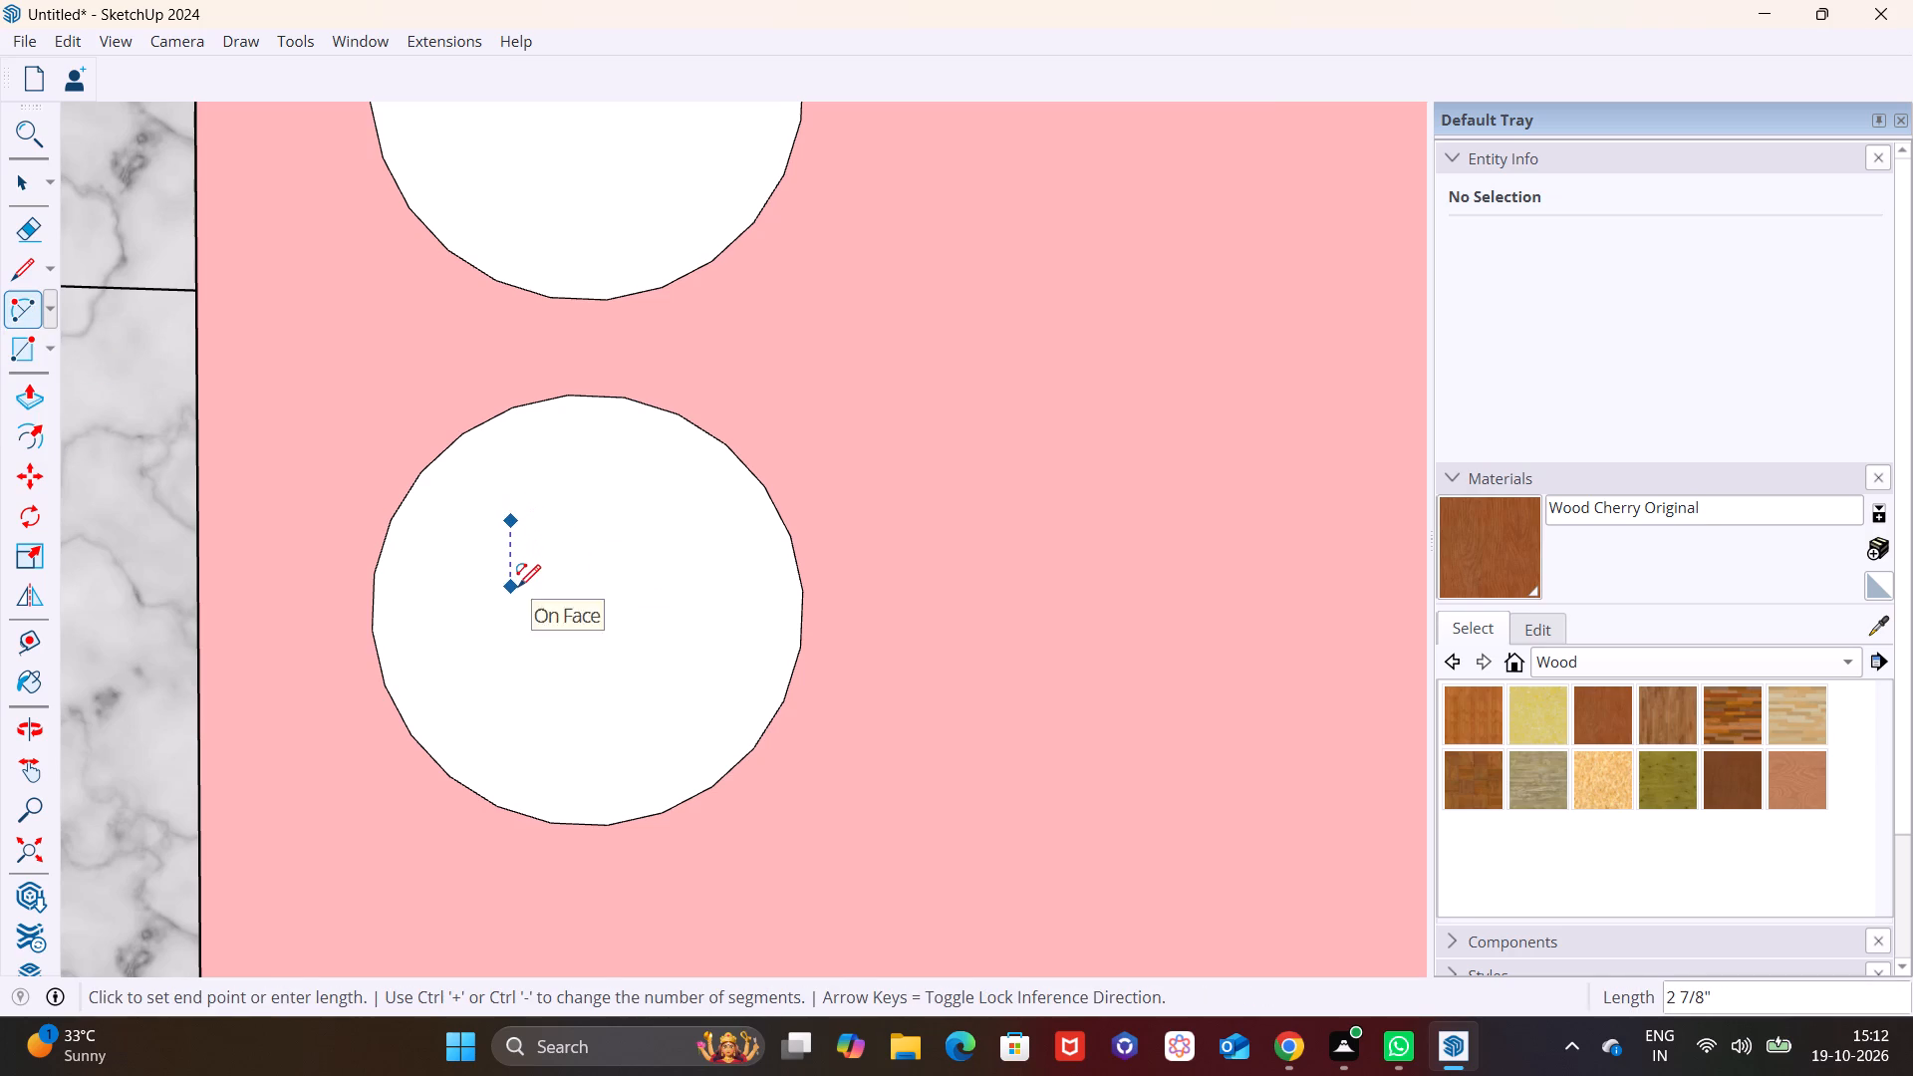
pyautogui.click(518, 587)
pyautogui.click(490, 559)
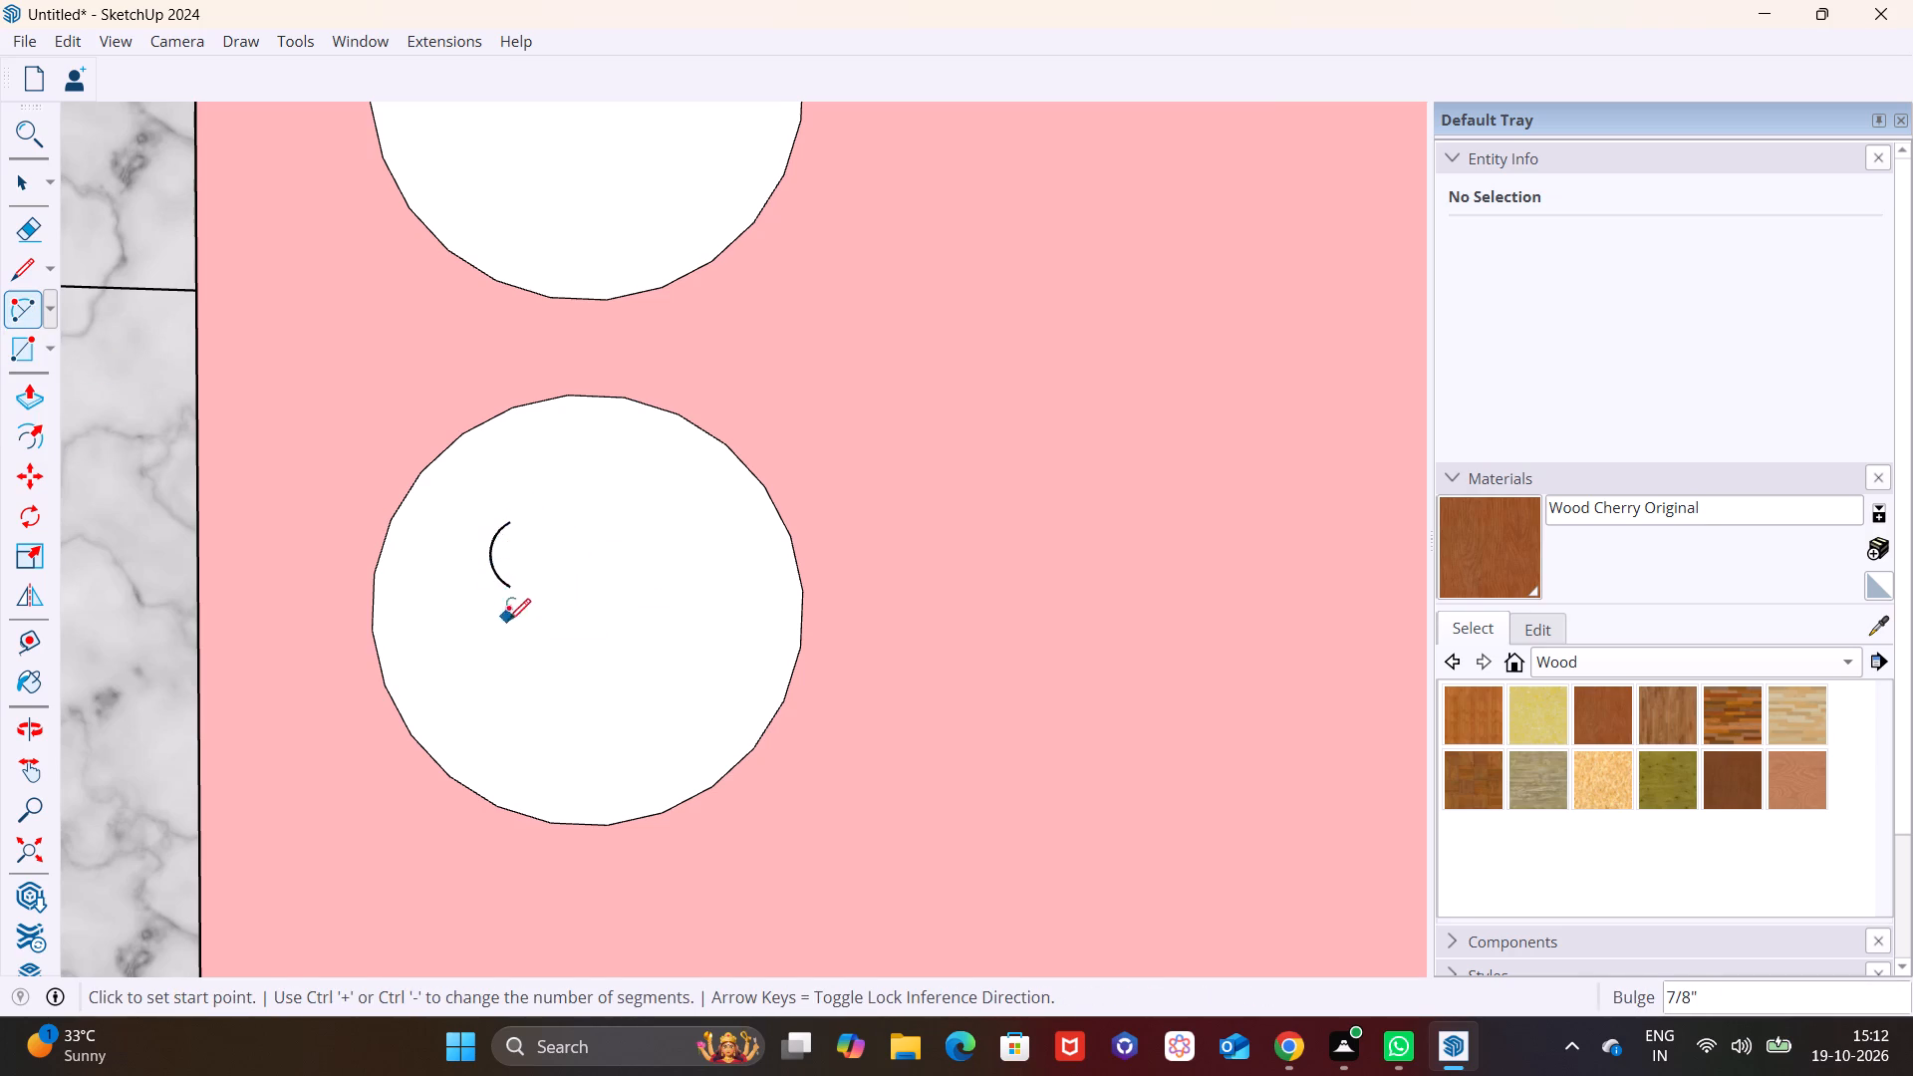
pyautogui.click(59, 307)
pyautogui.click(54, 310)
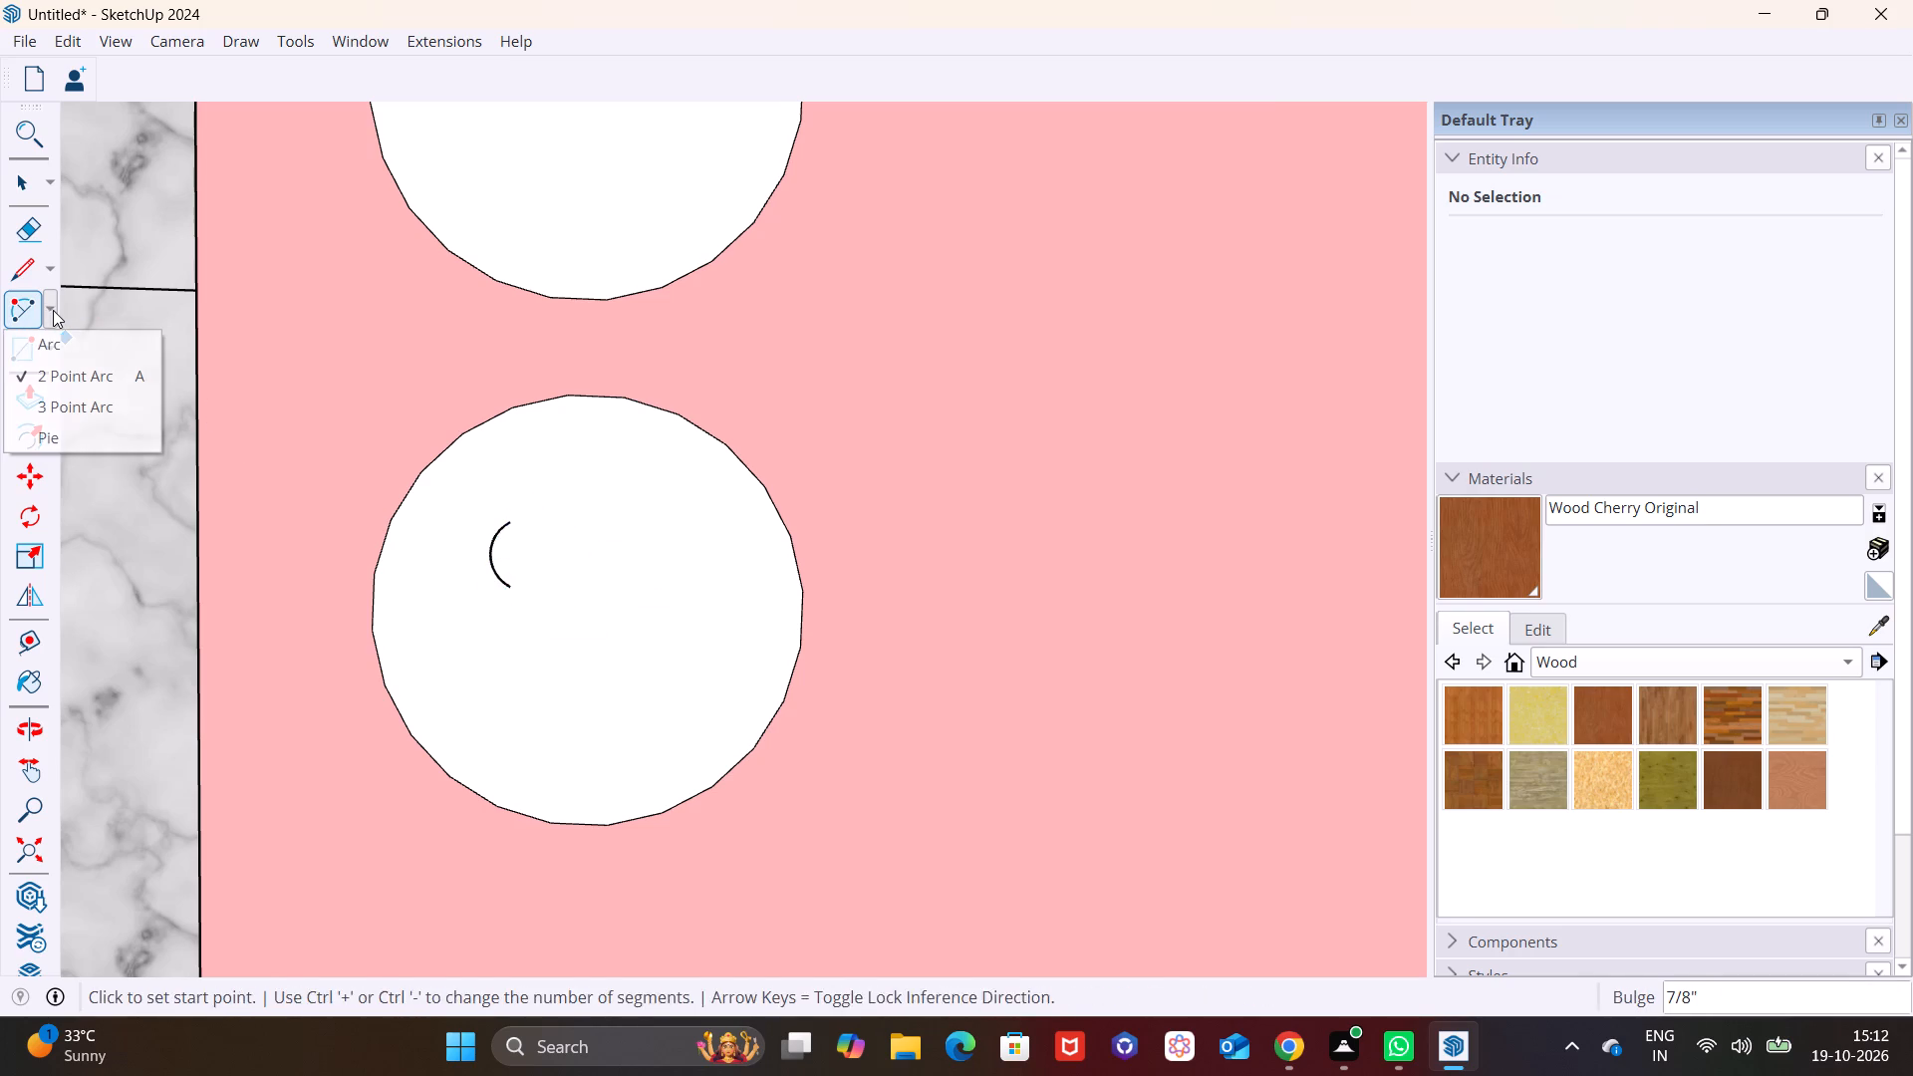
pyautogui.click(63, 373)
pyautogui.click(512, 590)
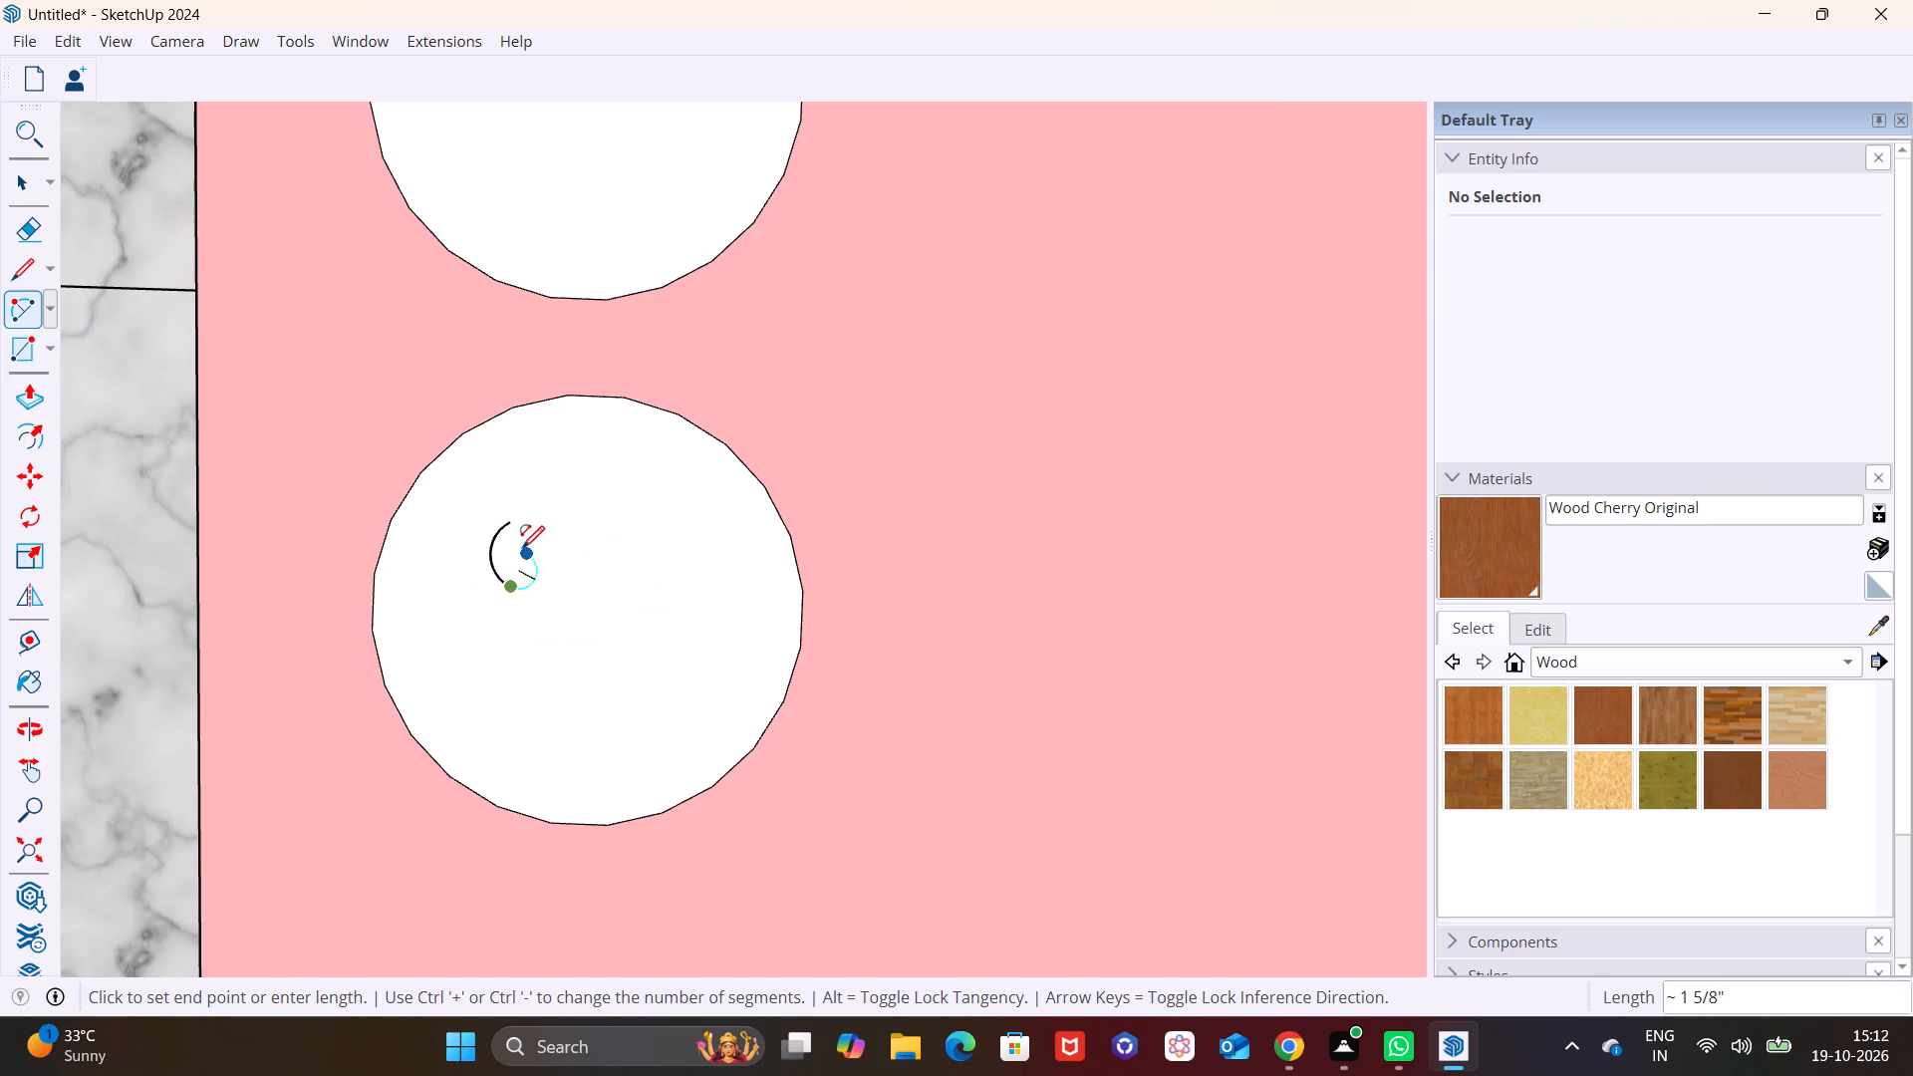
pyautogui.click(508, 521)
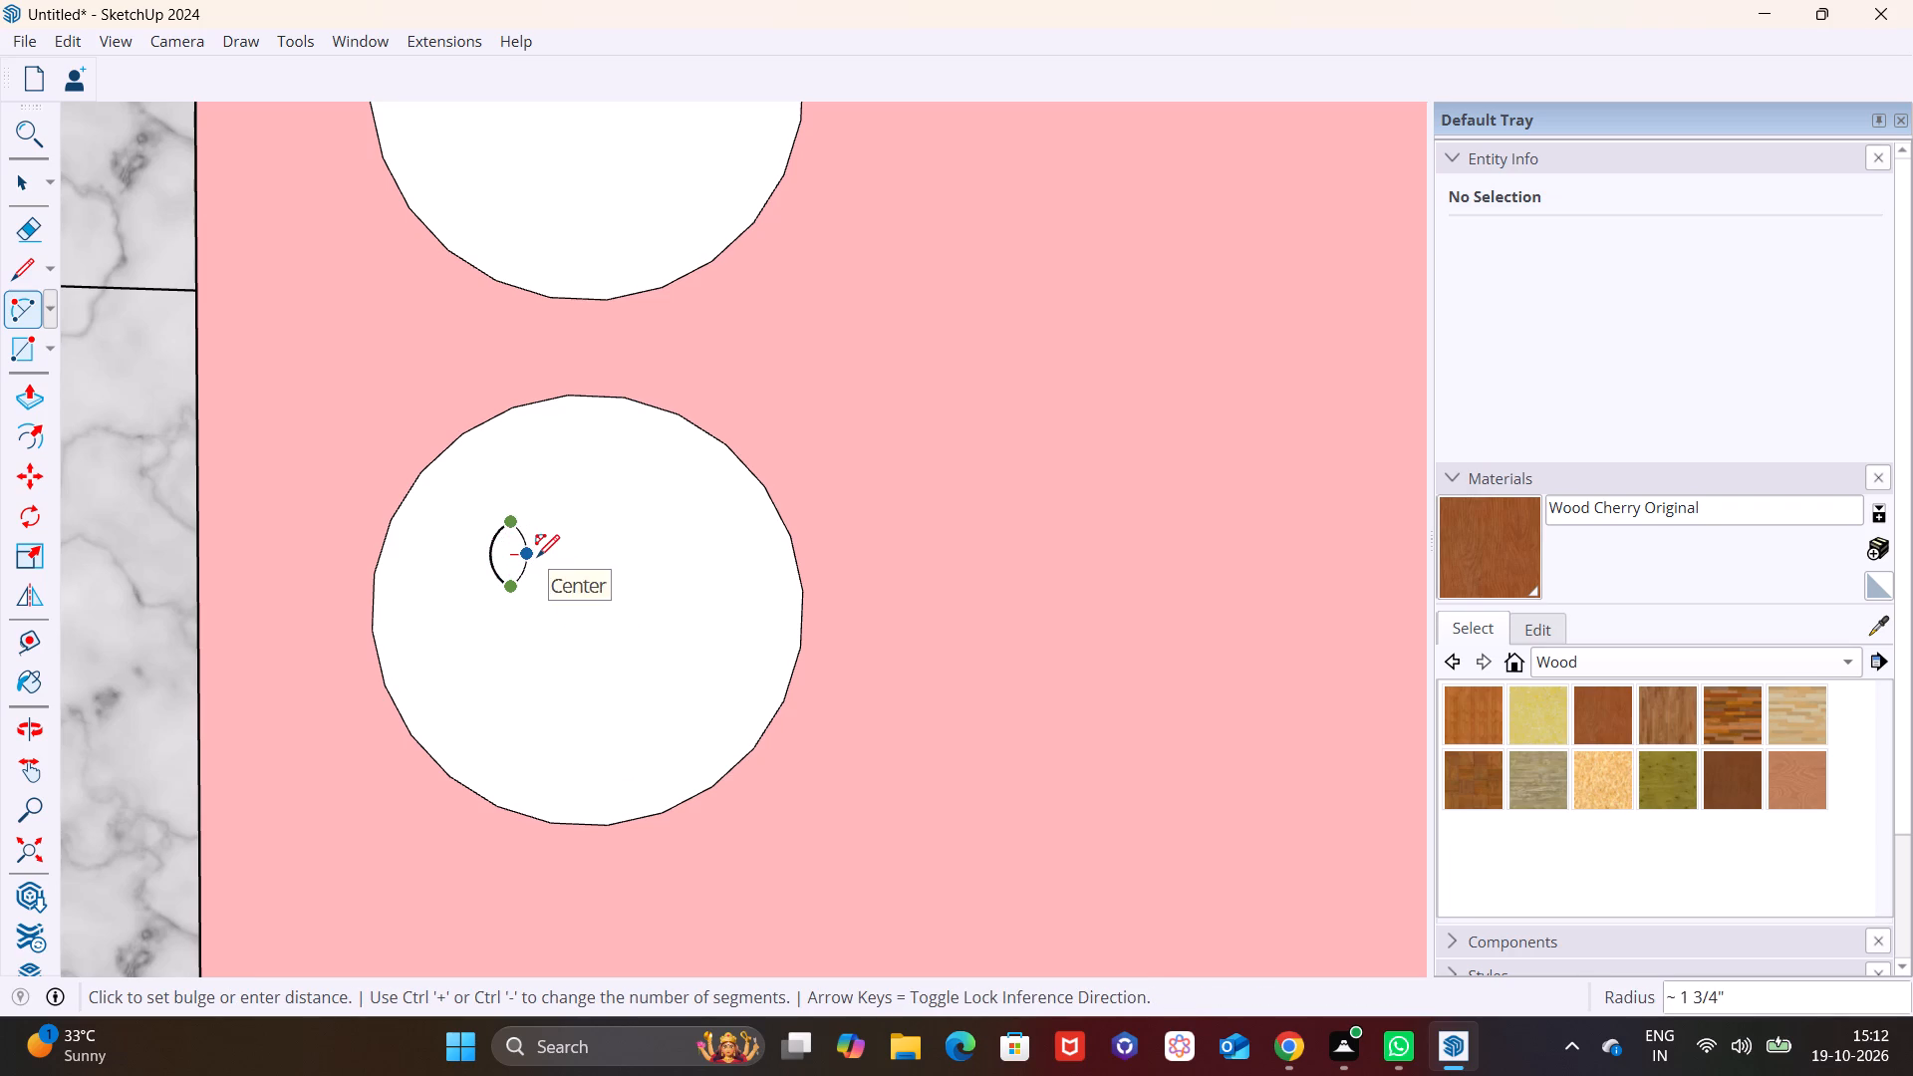
pyautogui.click(537, 557)
pyautogui.scroll(9, 526, 549)
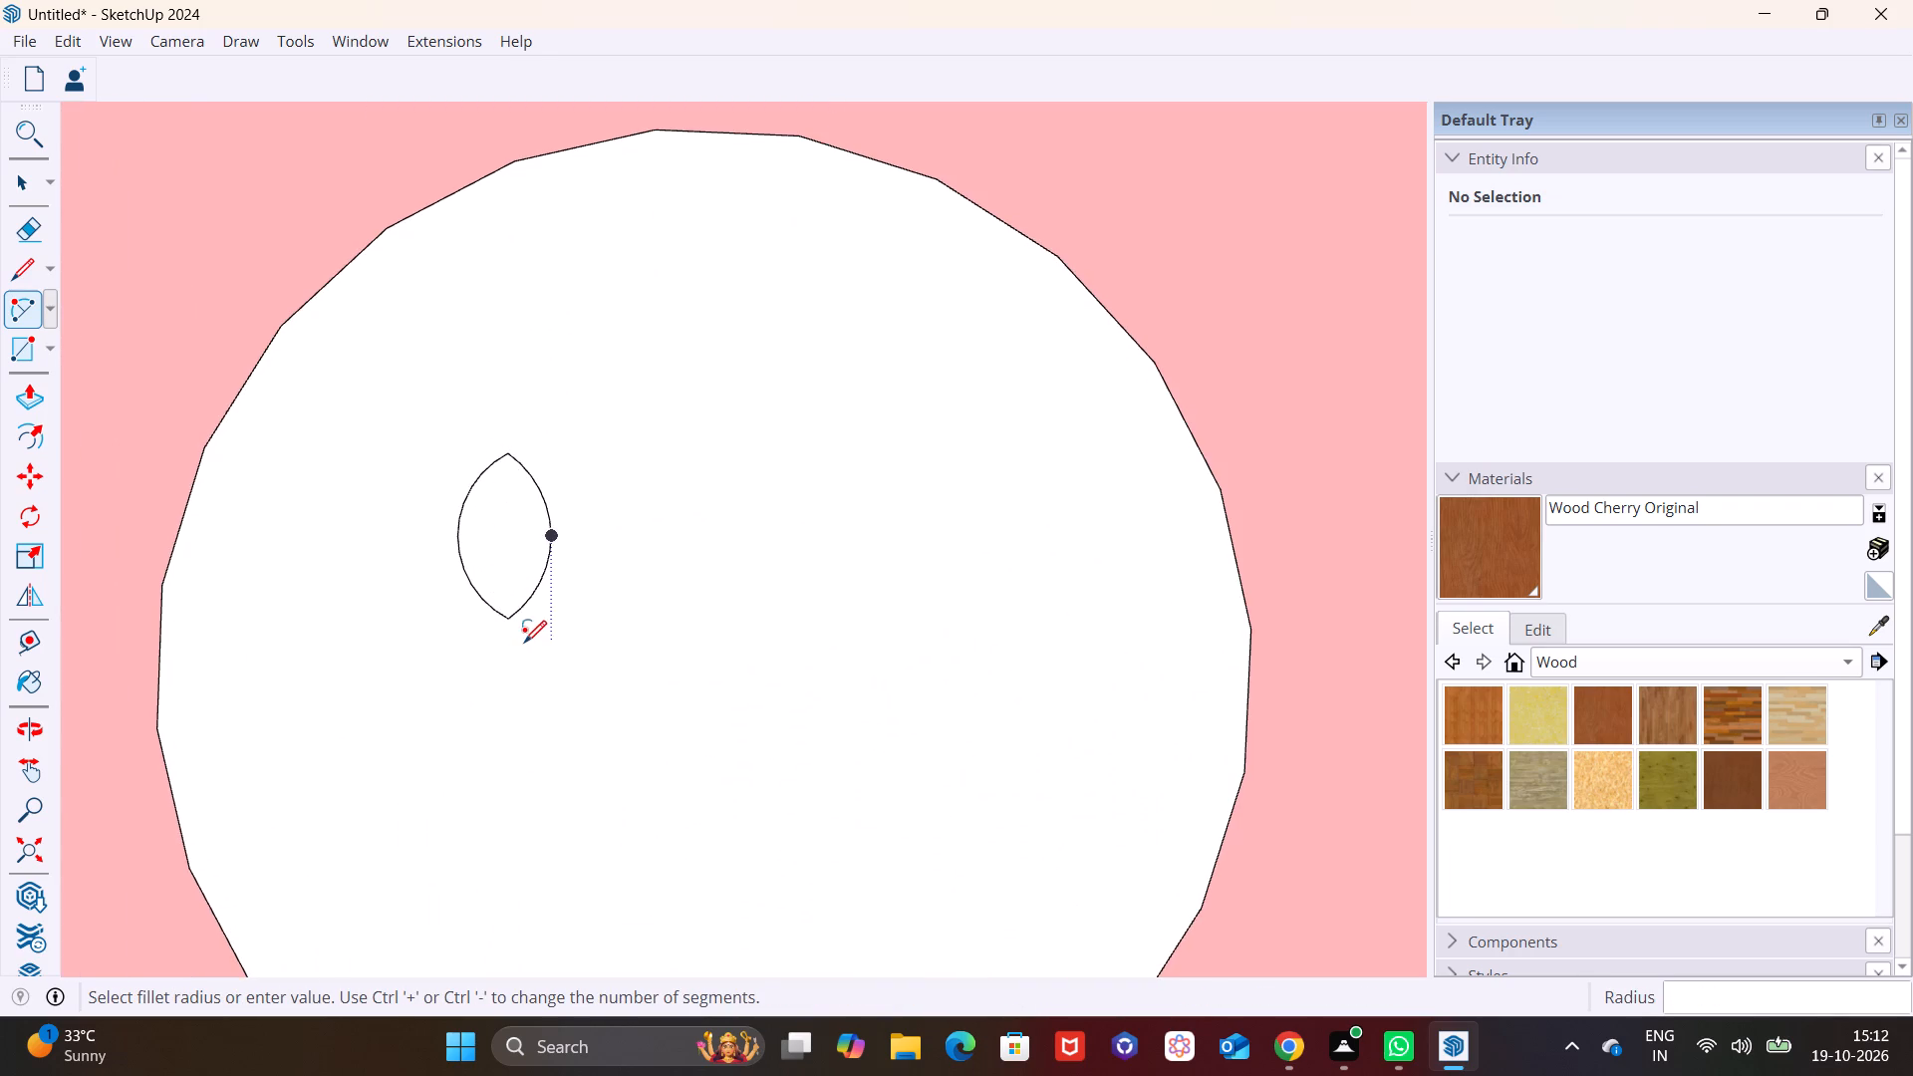
pyautogui.moveTo(524, 643); pyautogui.dragTo(624, 650, button='middle')
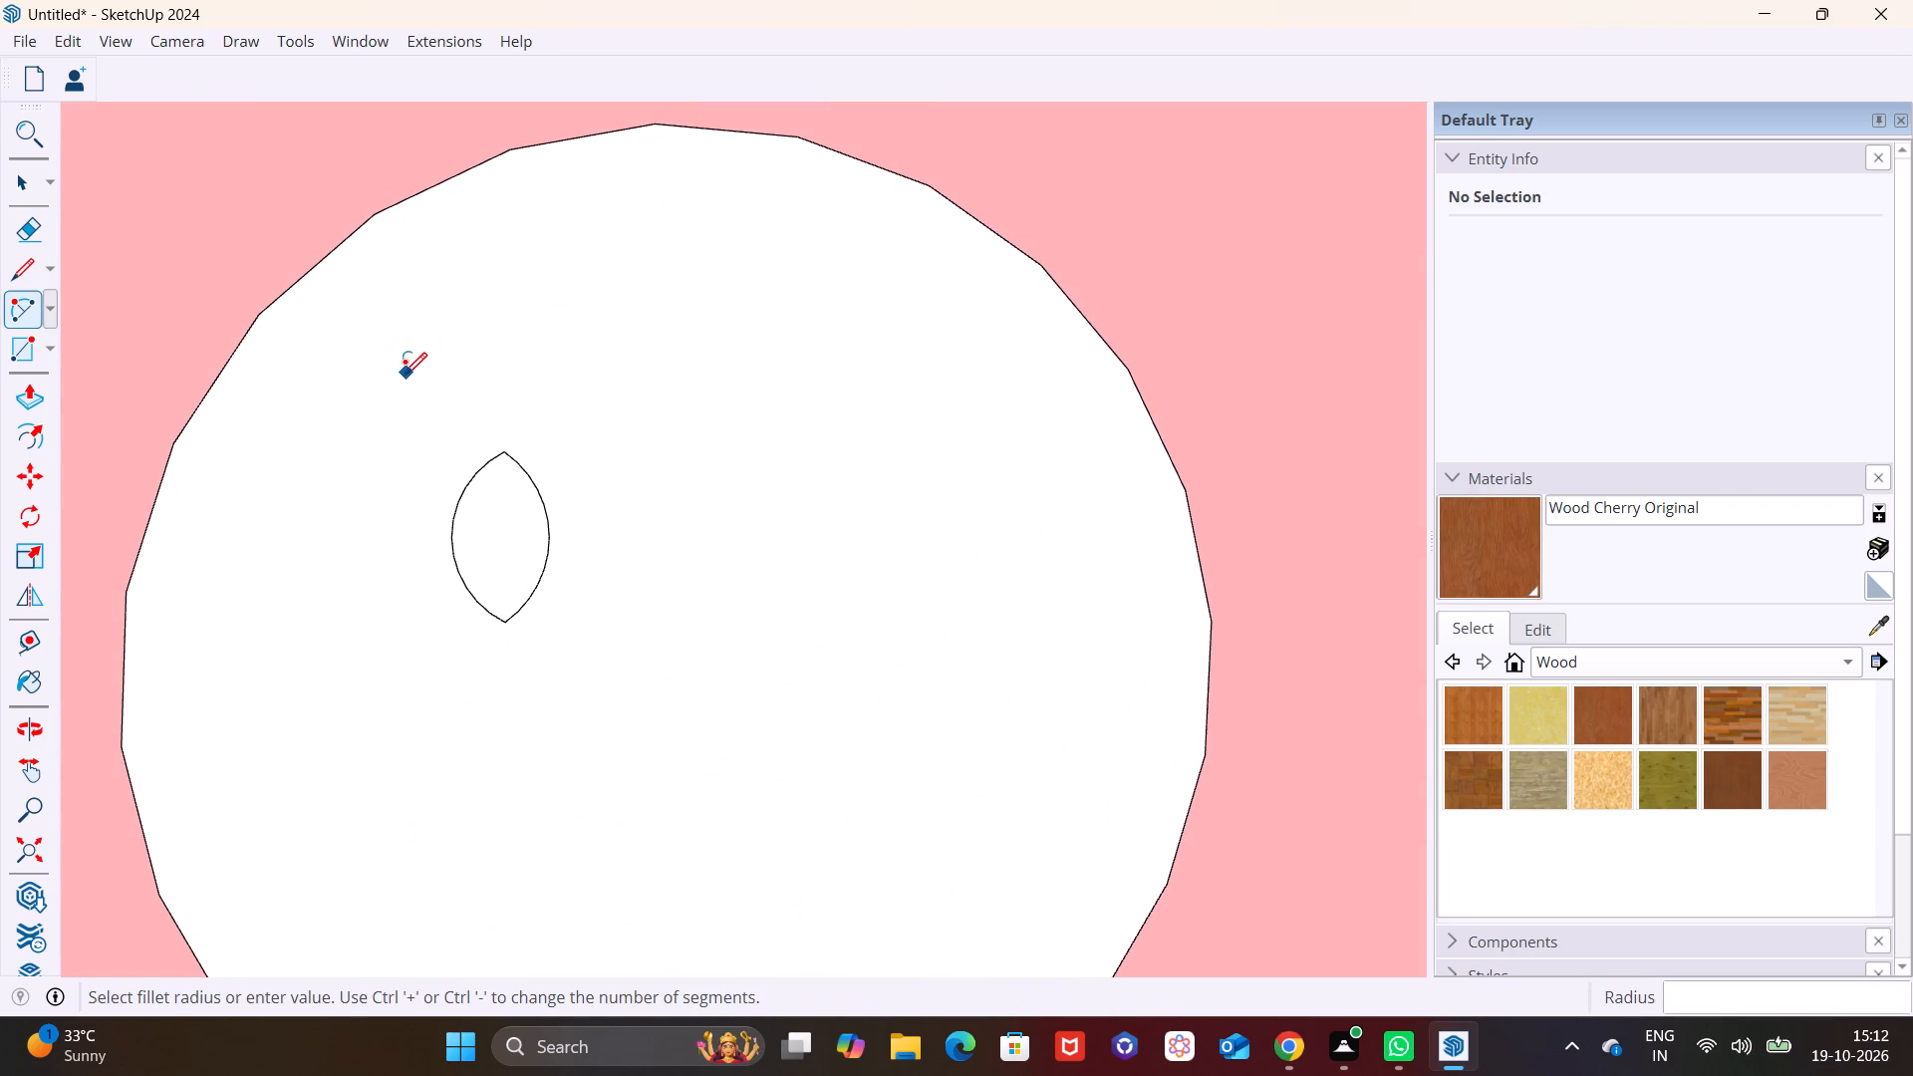
# Make the leaf-shaped face inside the lower circle into a group.
pyautogui.press('space')
pyautogui.click(405, 377)
pyautogui.moveTo(385, 430); pyautogui.dragTo(618, 705)
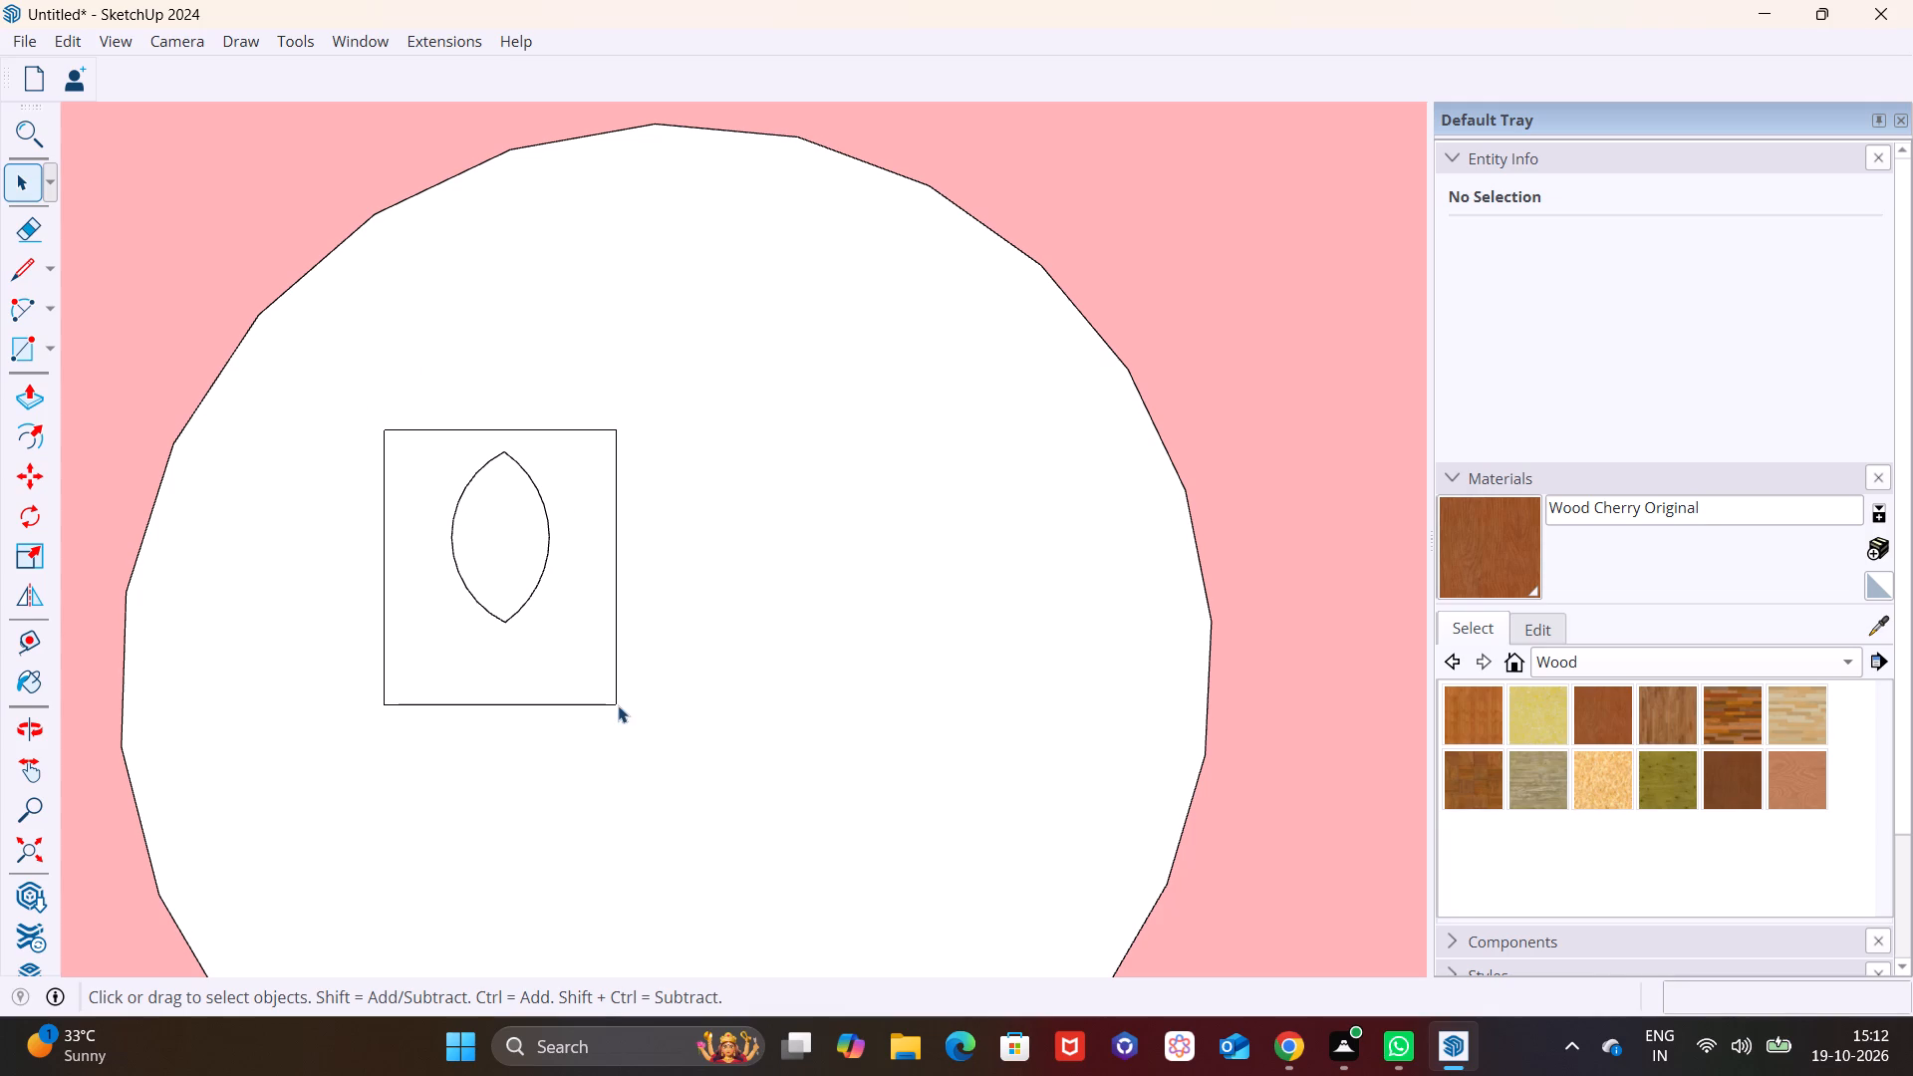
pyautogui.rightClick(582, 670)
pyautogui.click(555, 553)
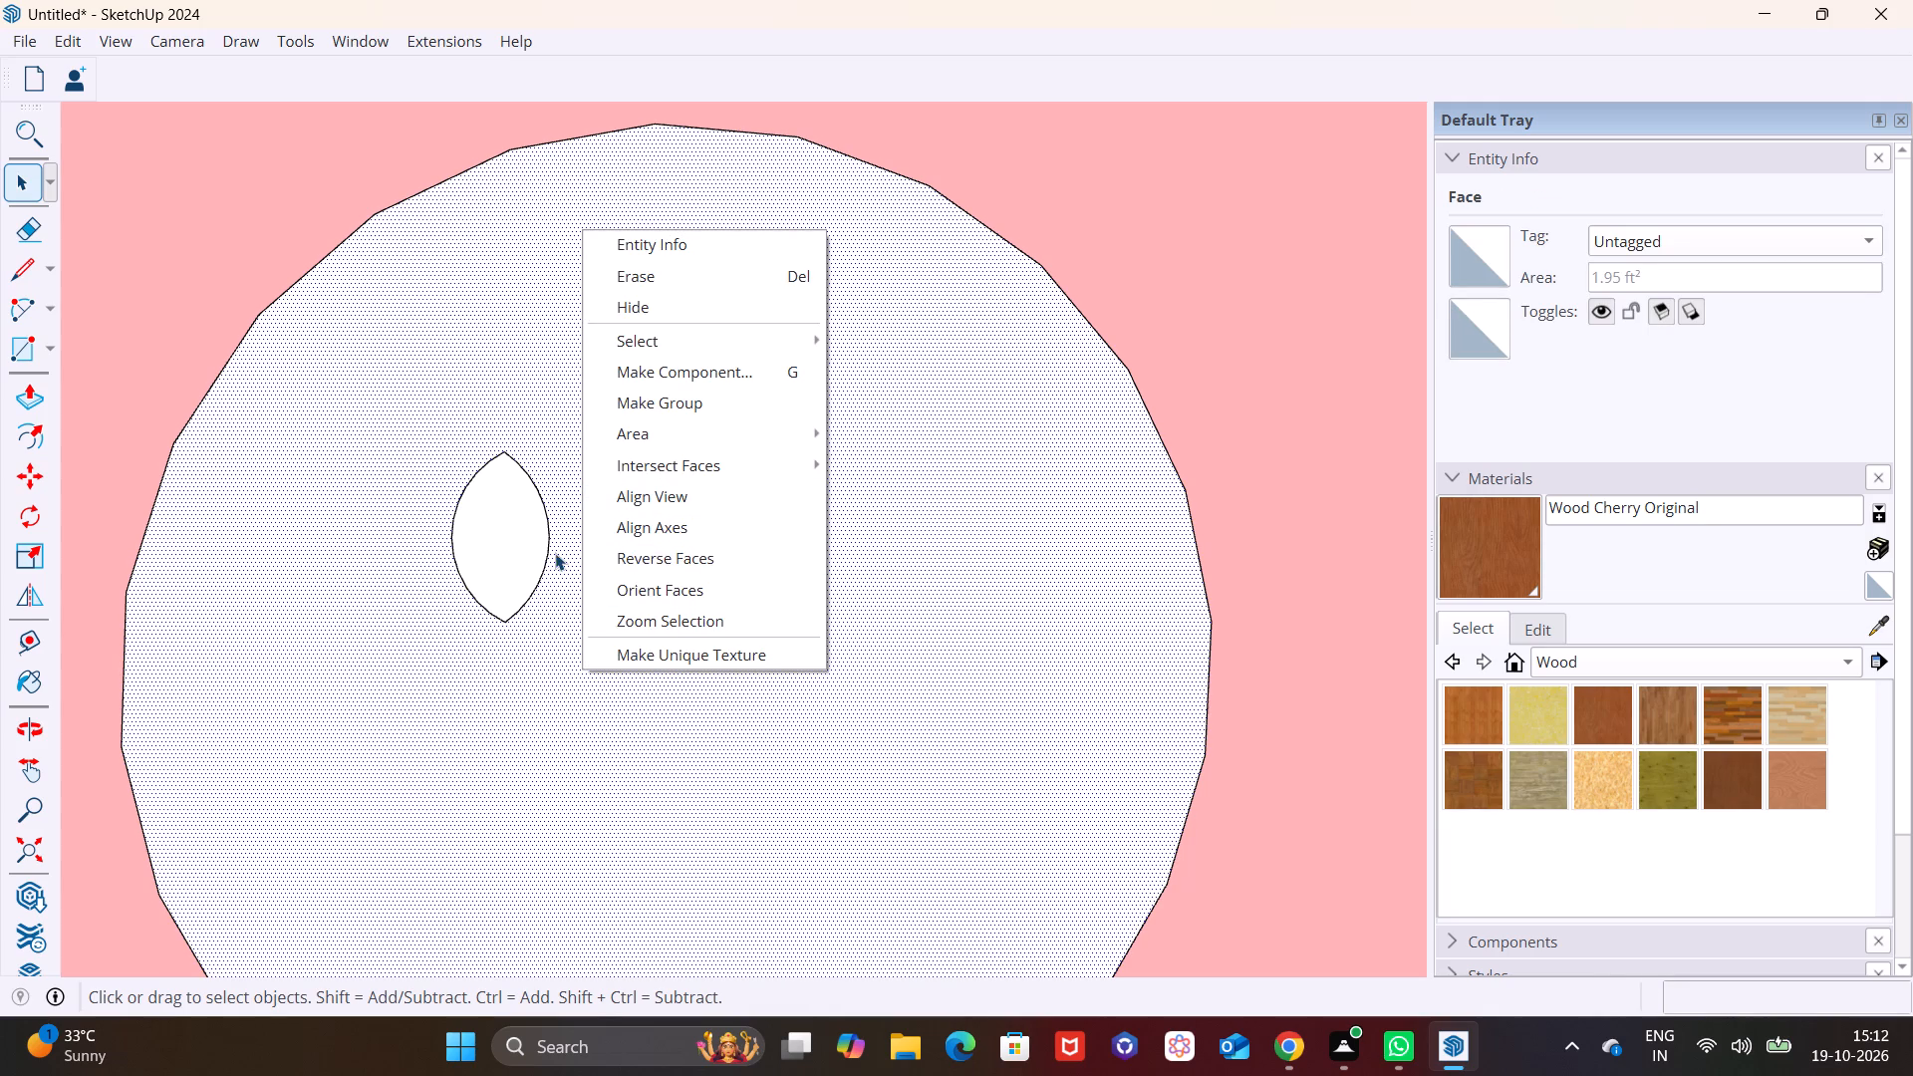
pyautogui.click(549, 557)
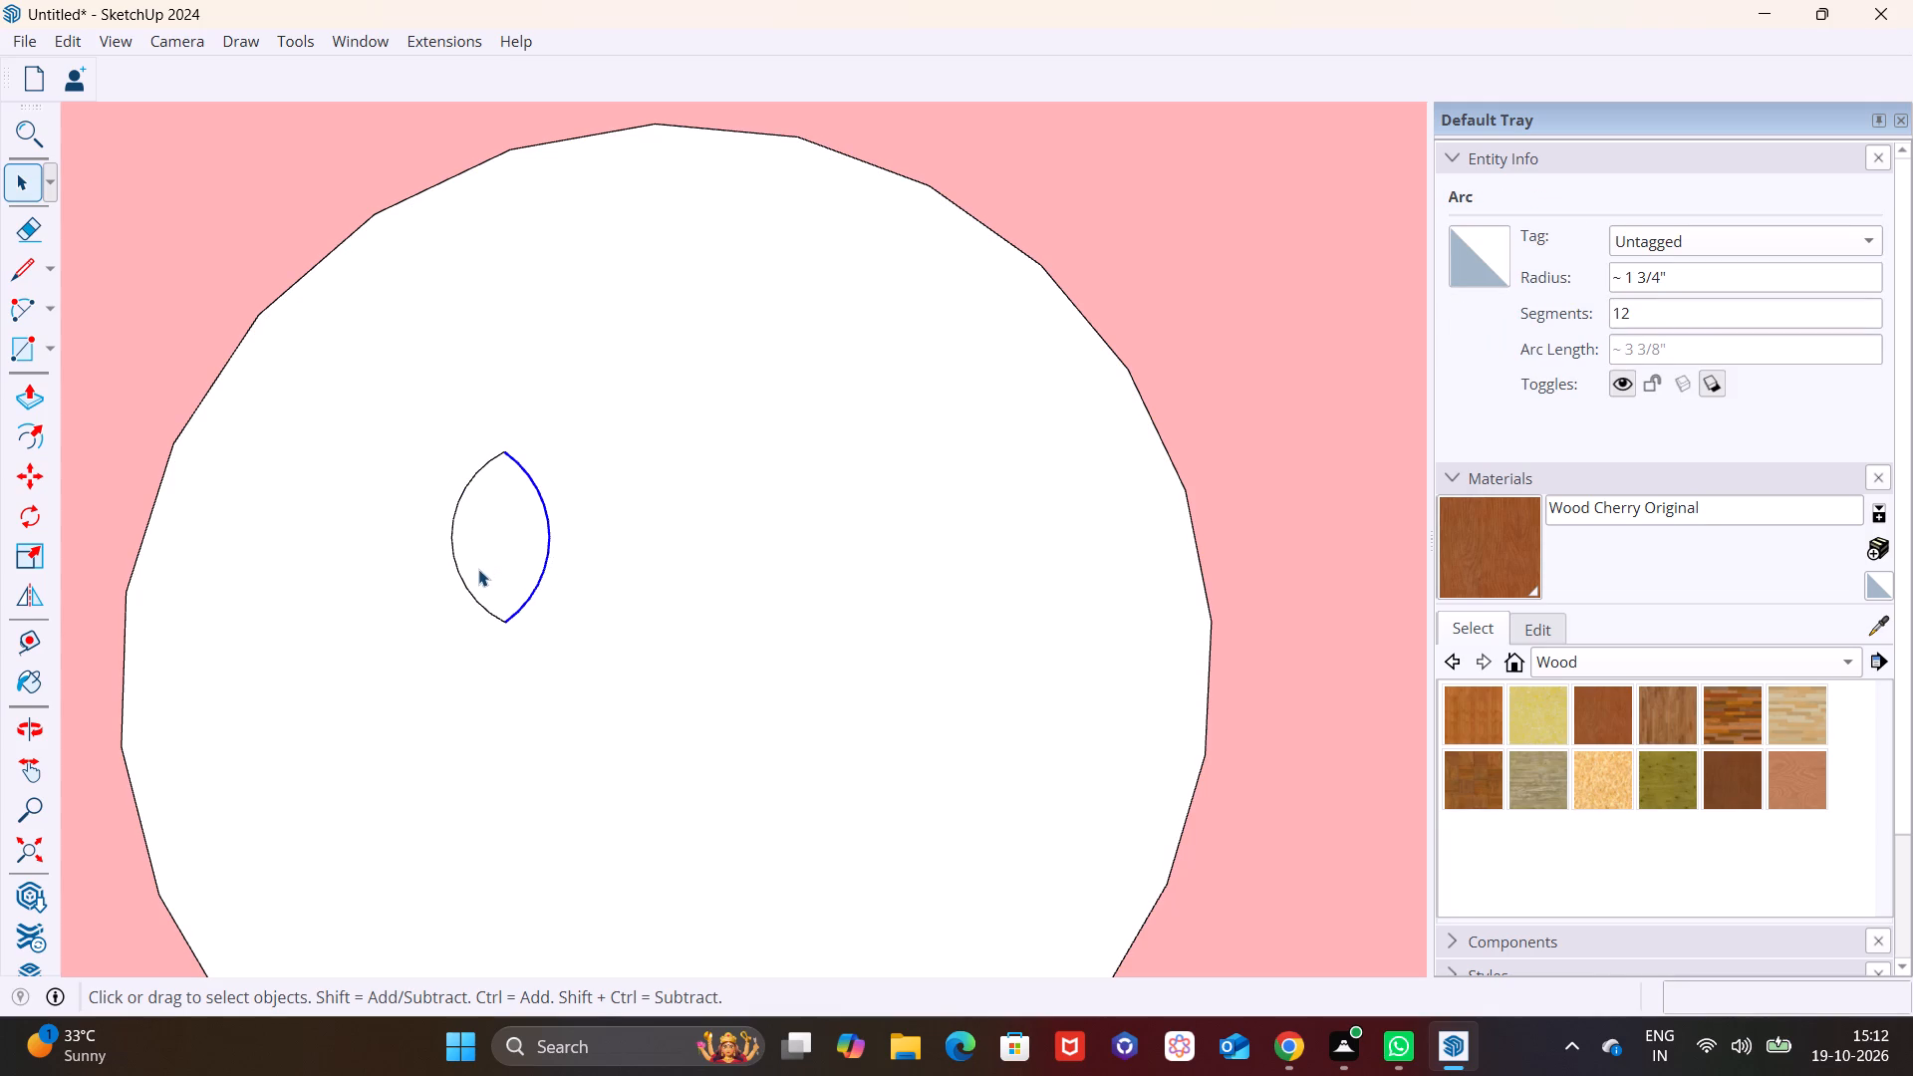
pyautogui.keyDown('ctrl'); pyautogui.click(460, 571); pyautogui.keyUp('ctrl')
pyautogui.rightClick(472, 569)
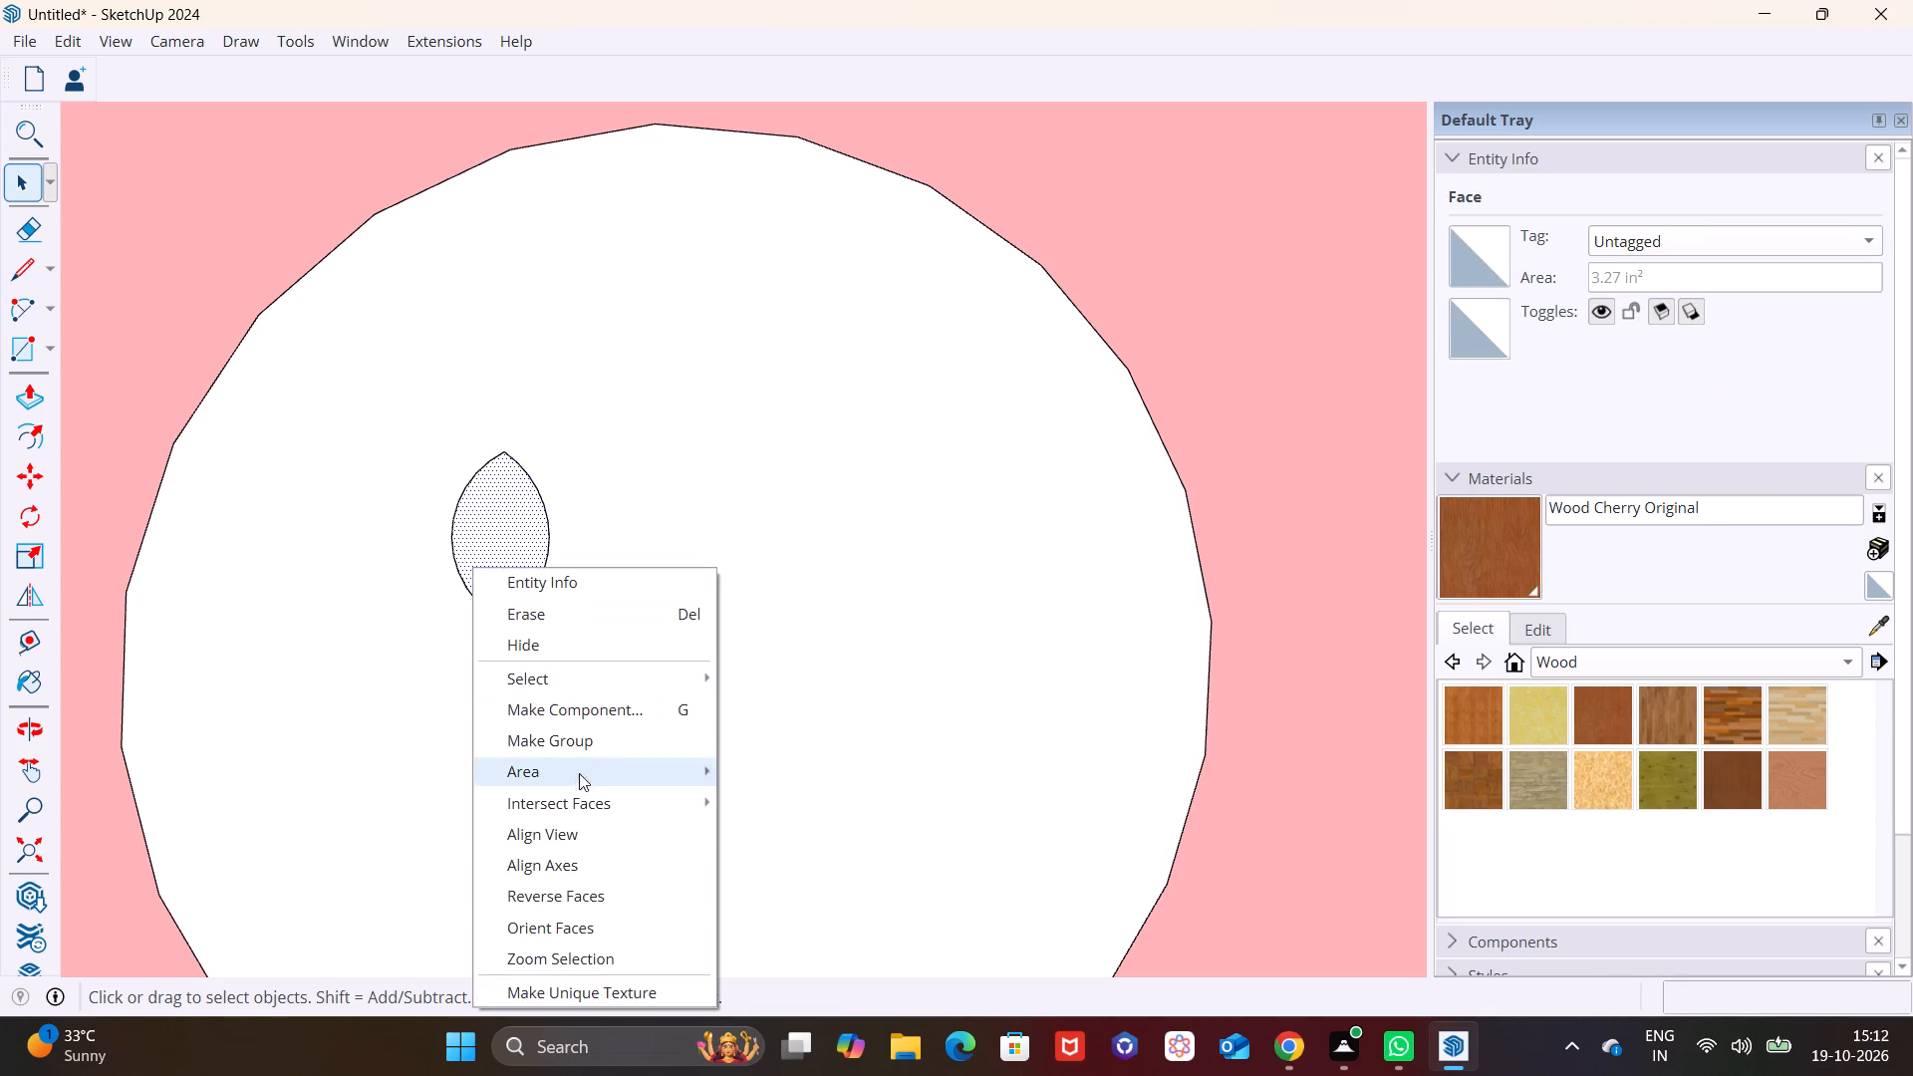
pyautogui.click(551, 749)
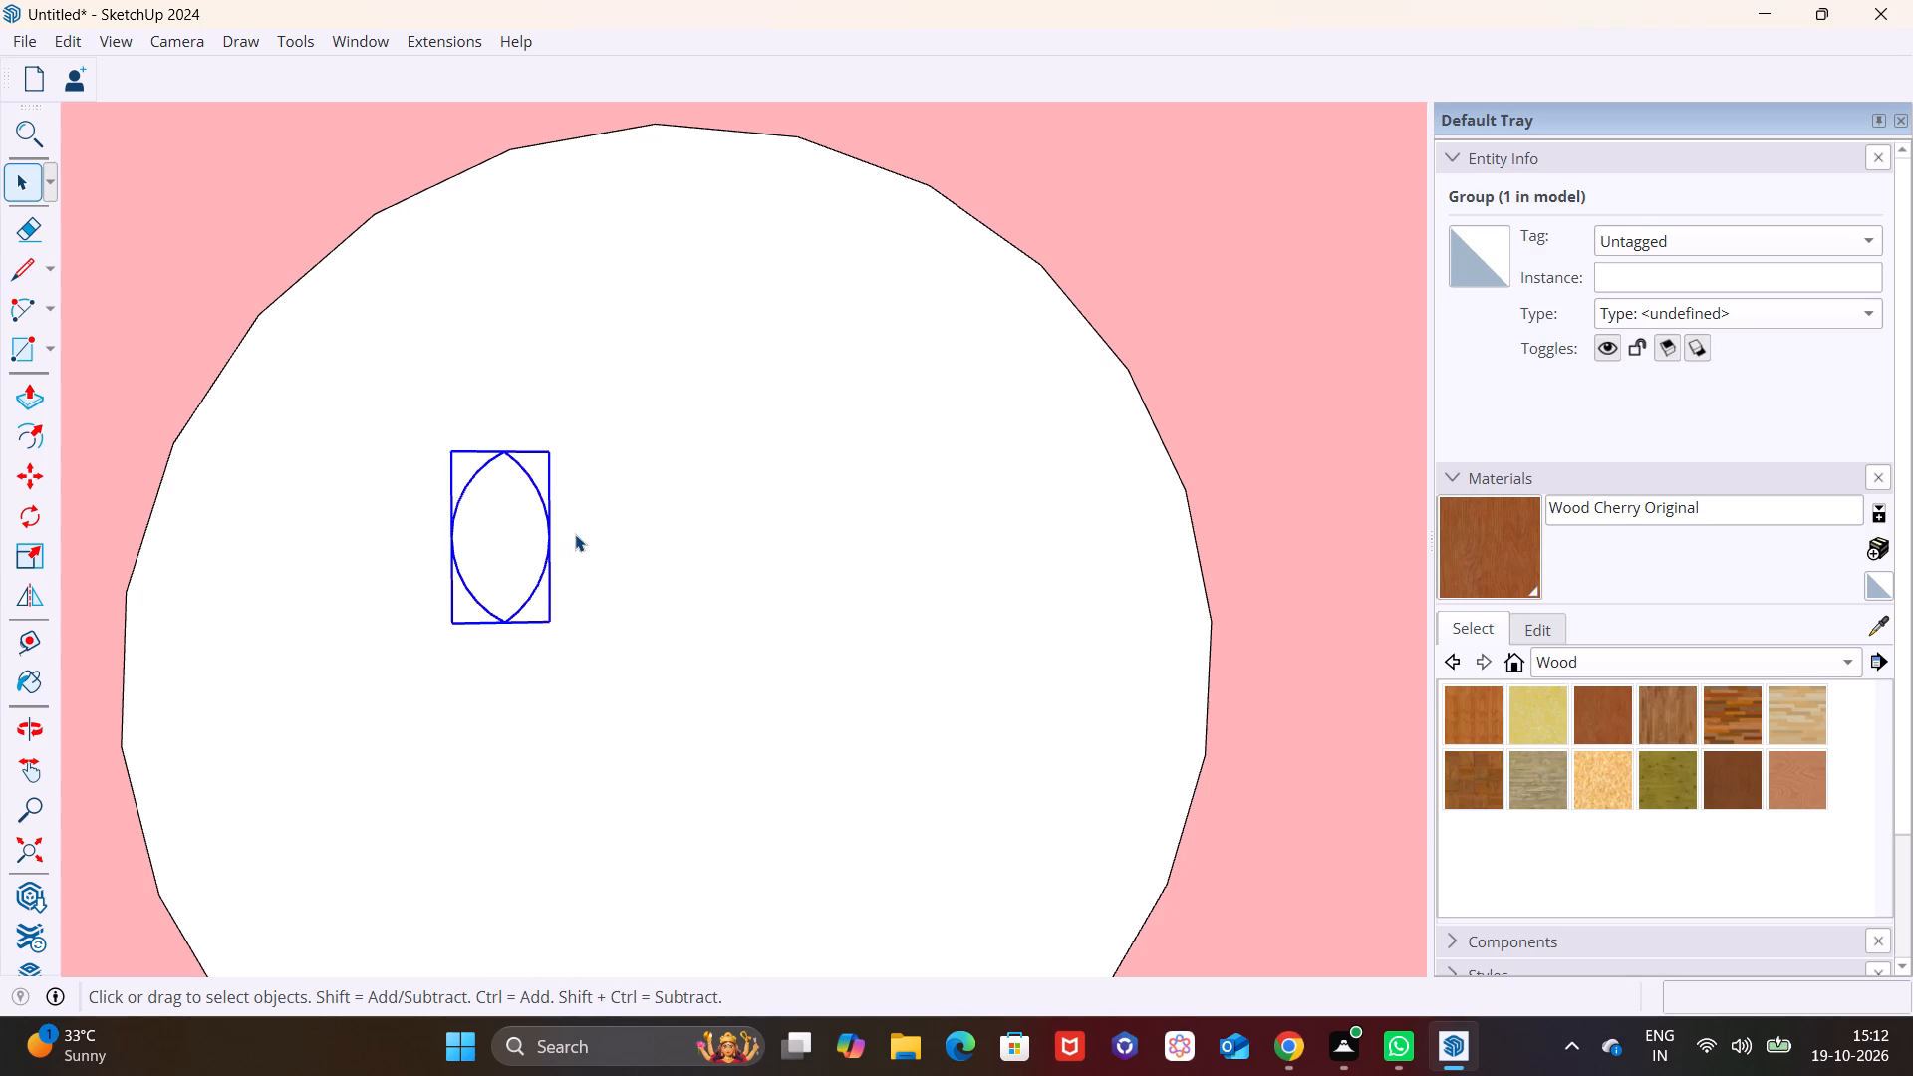
pyautogui.click(575, 534)
# Copy the leaf group about 1 1/4" sideways so that it partly overlaps the original.
pyautogui.scroll(-4, 578, 534)
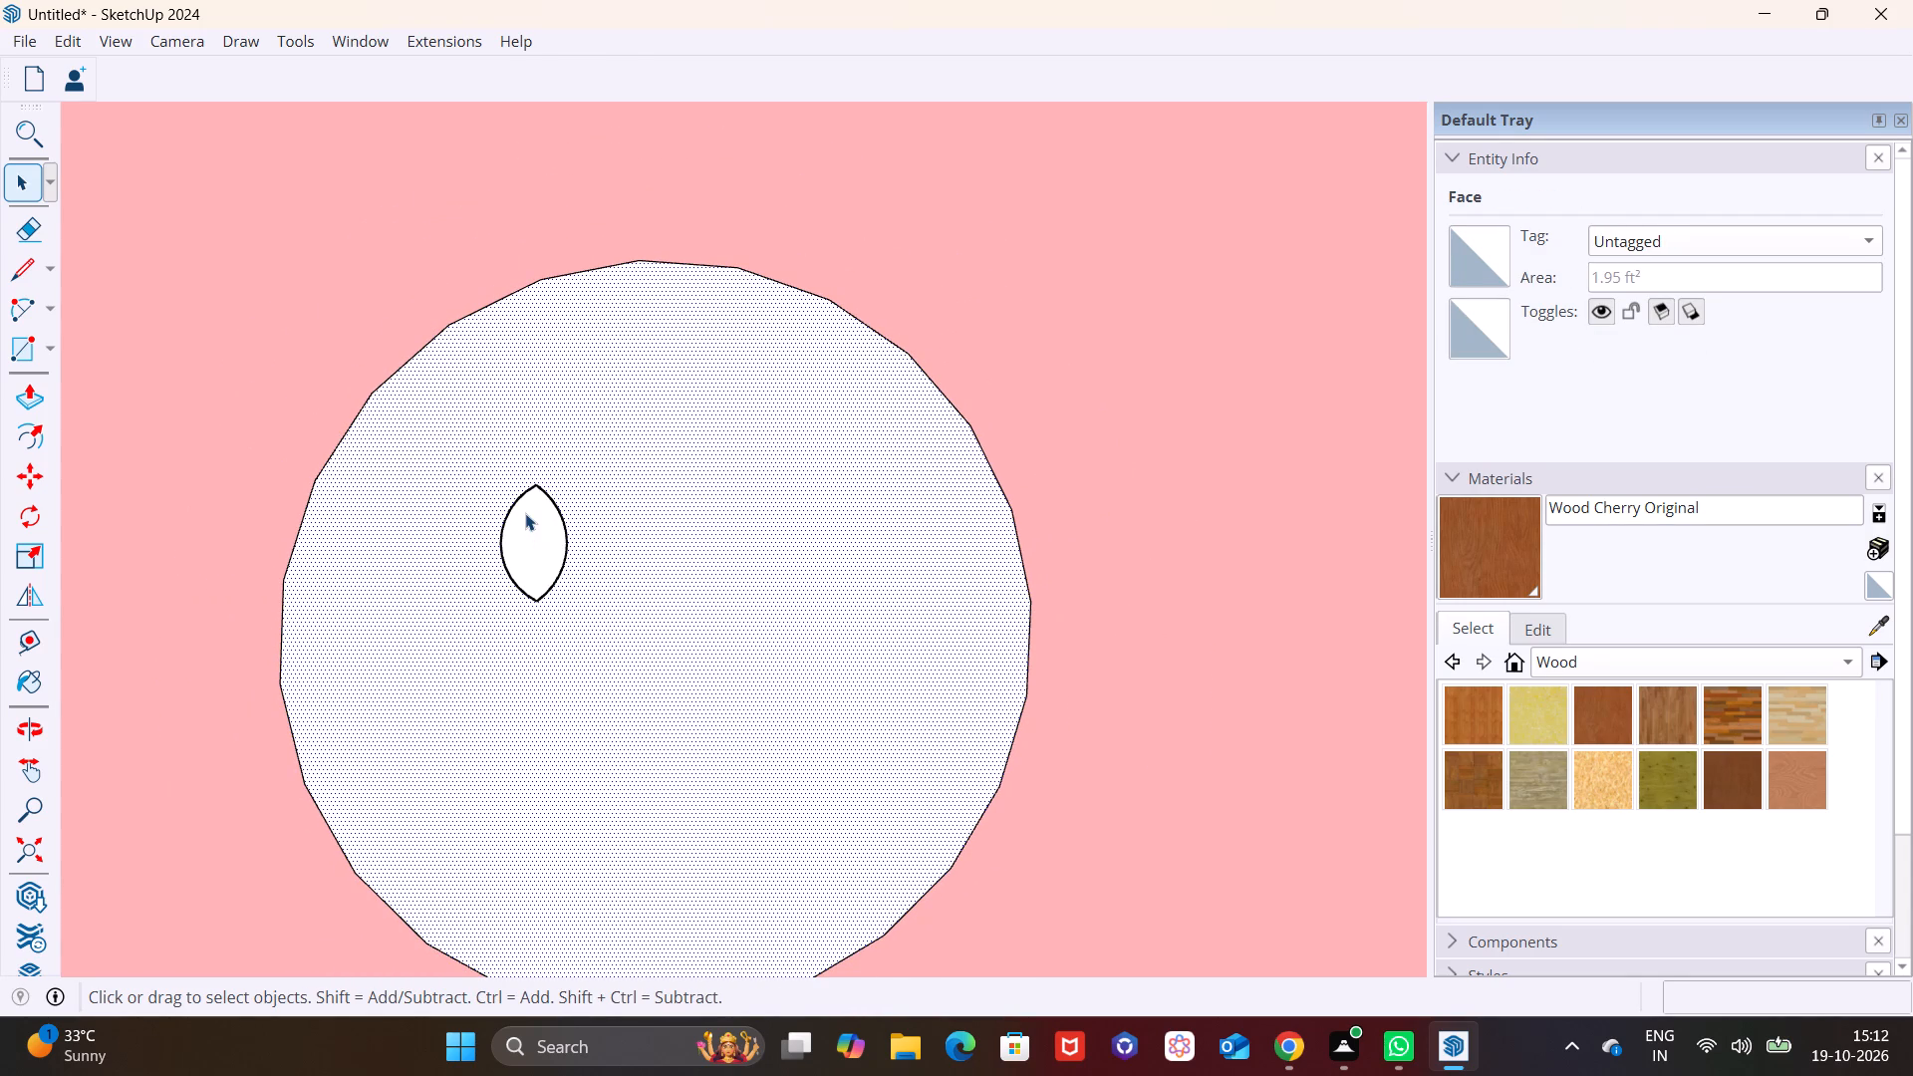
pyautogui.click(542, 601)
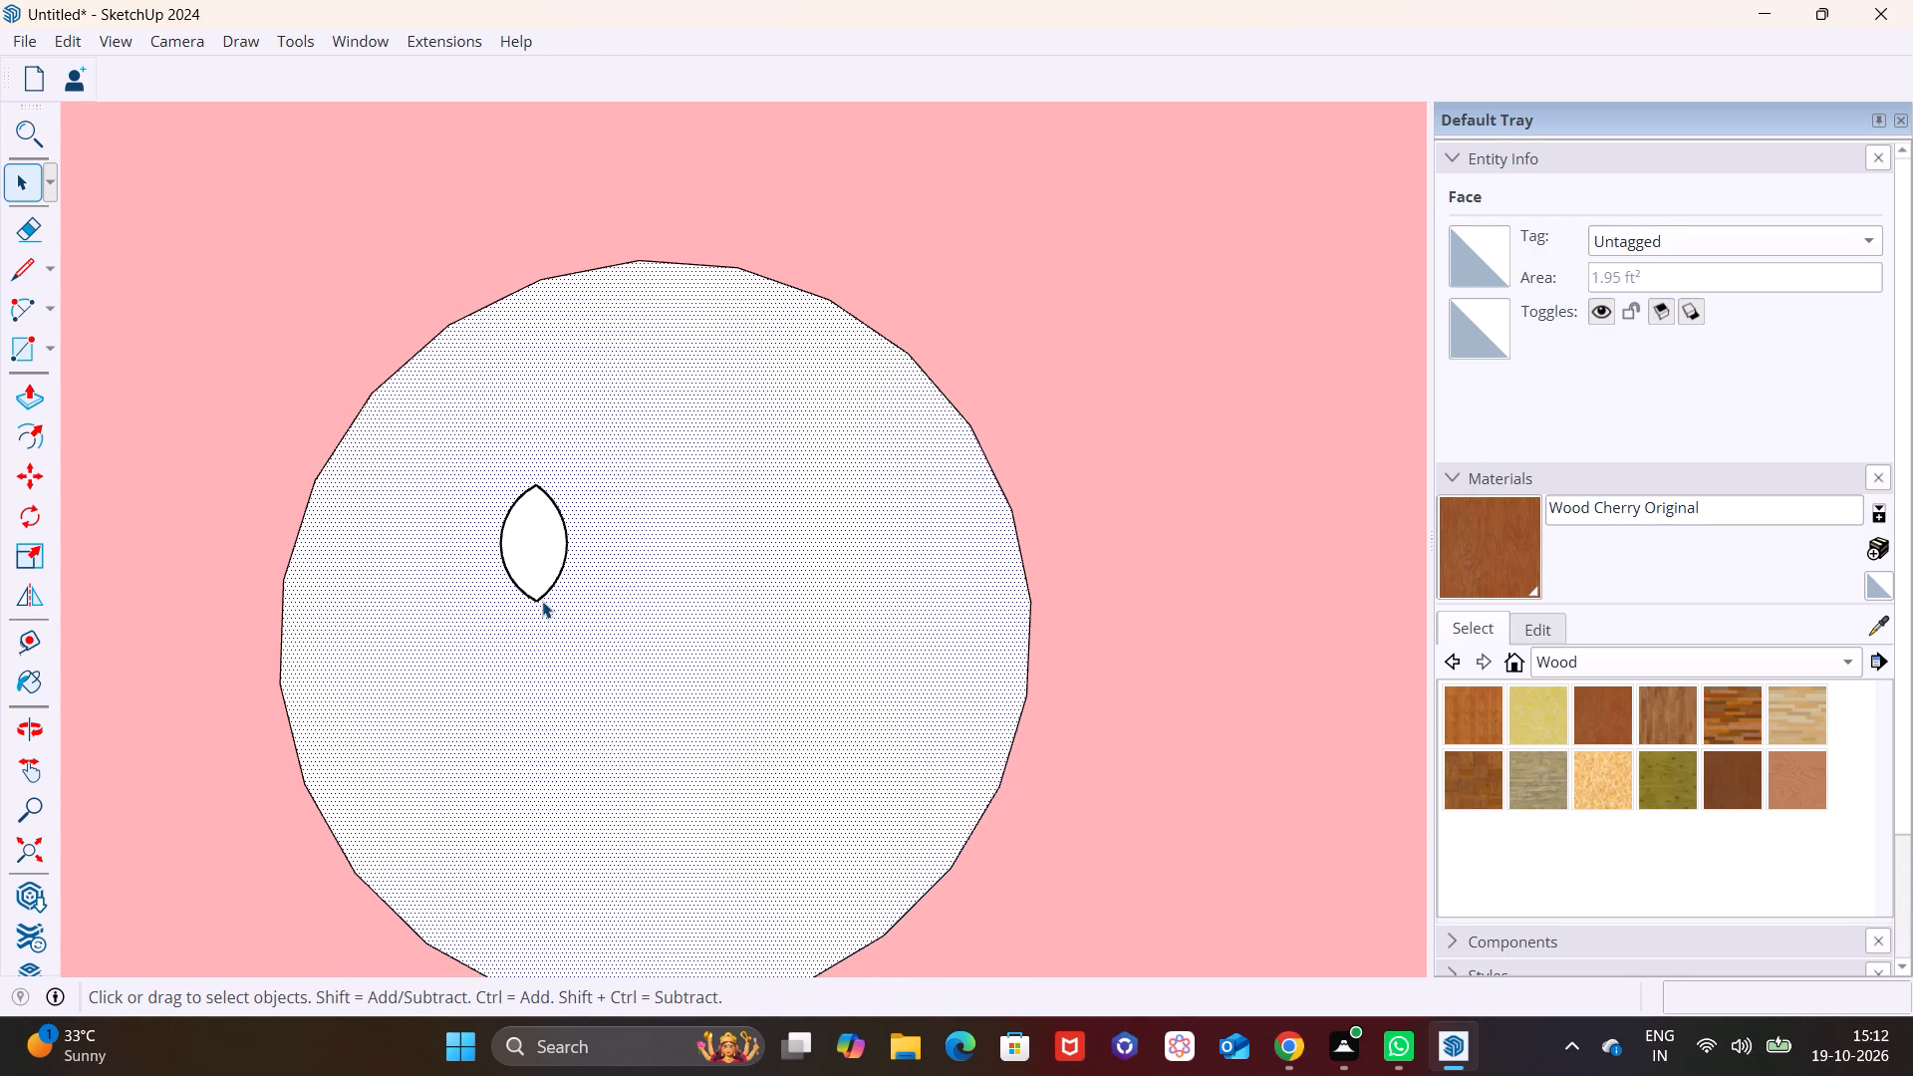
pyautogui.press('m')
pyautogui.click(538, 600)
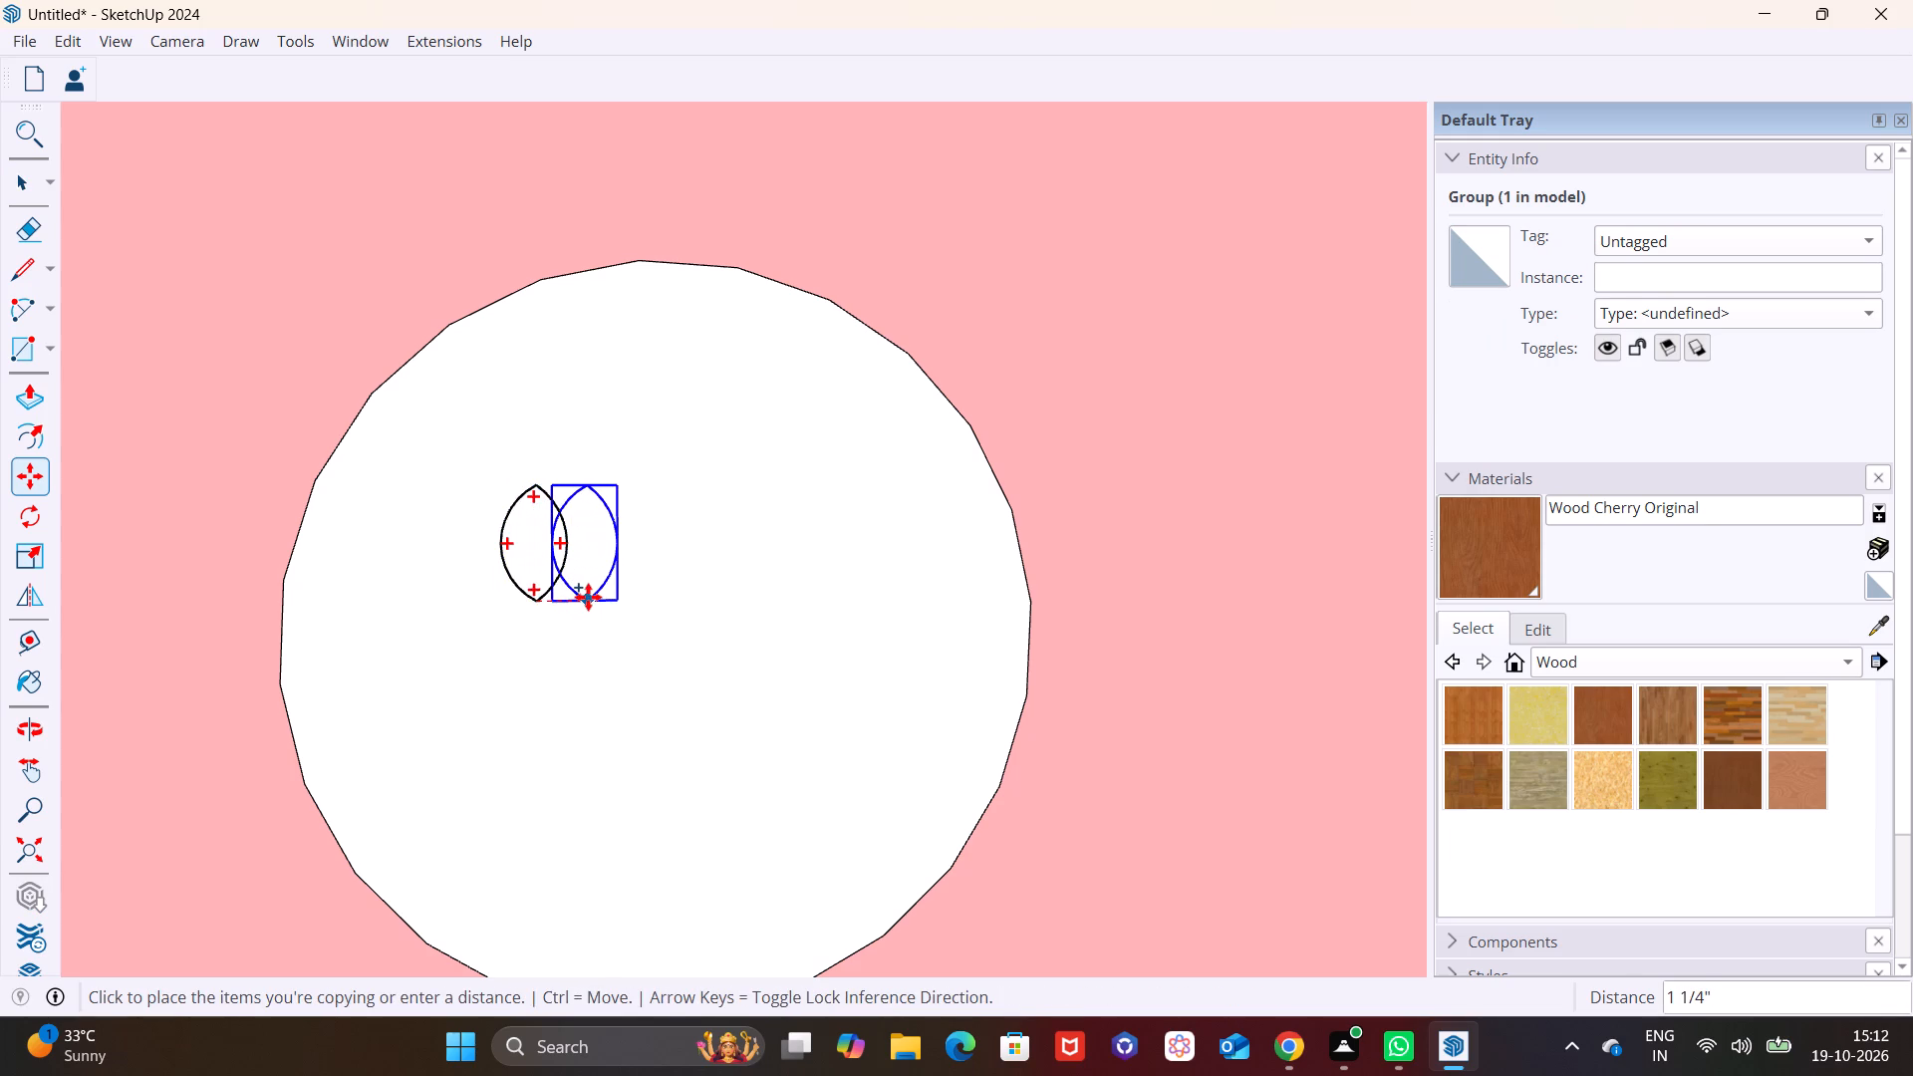
pyautogui.click(588, 597)
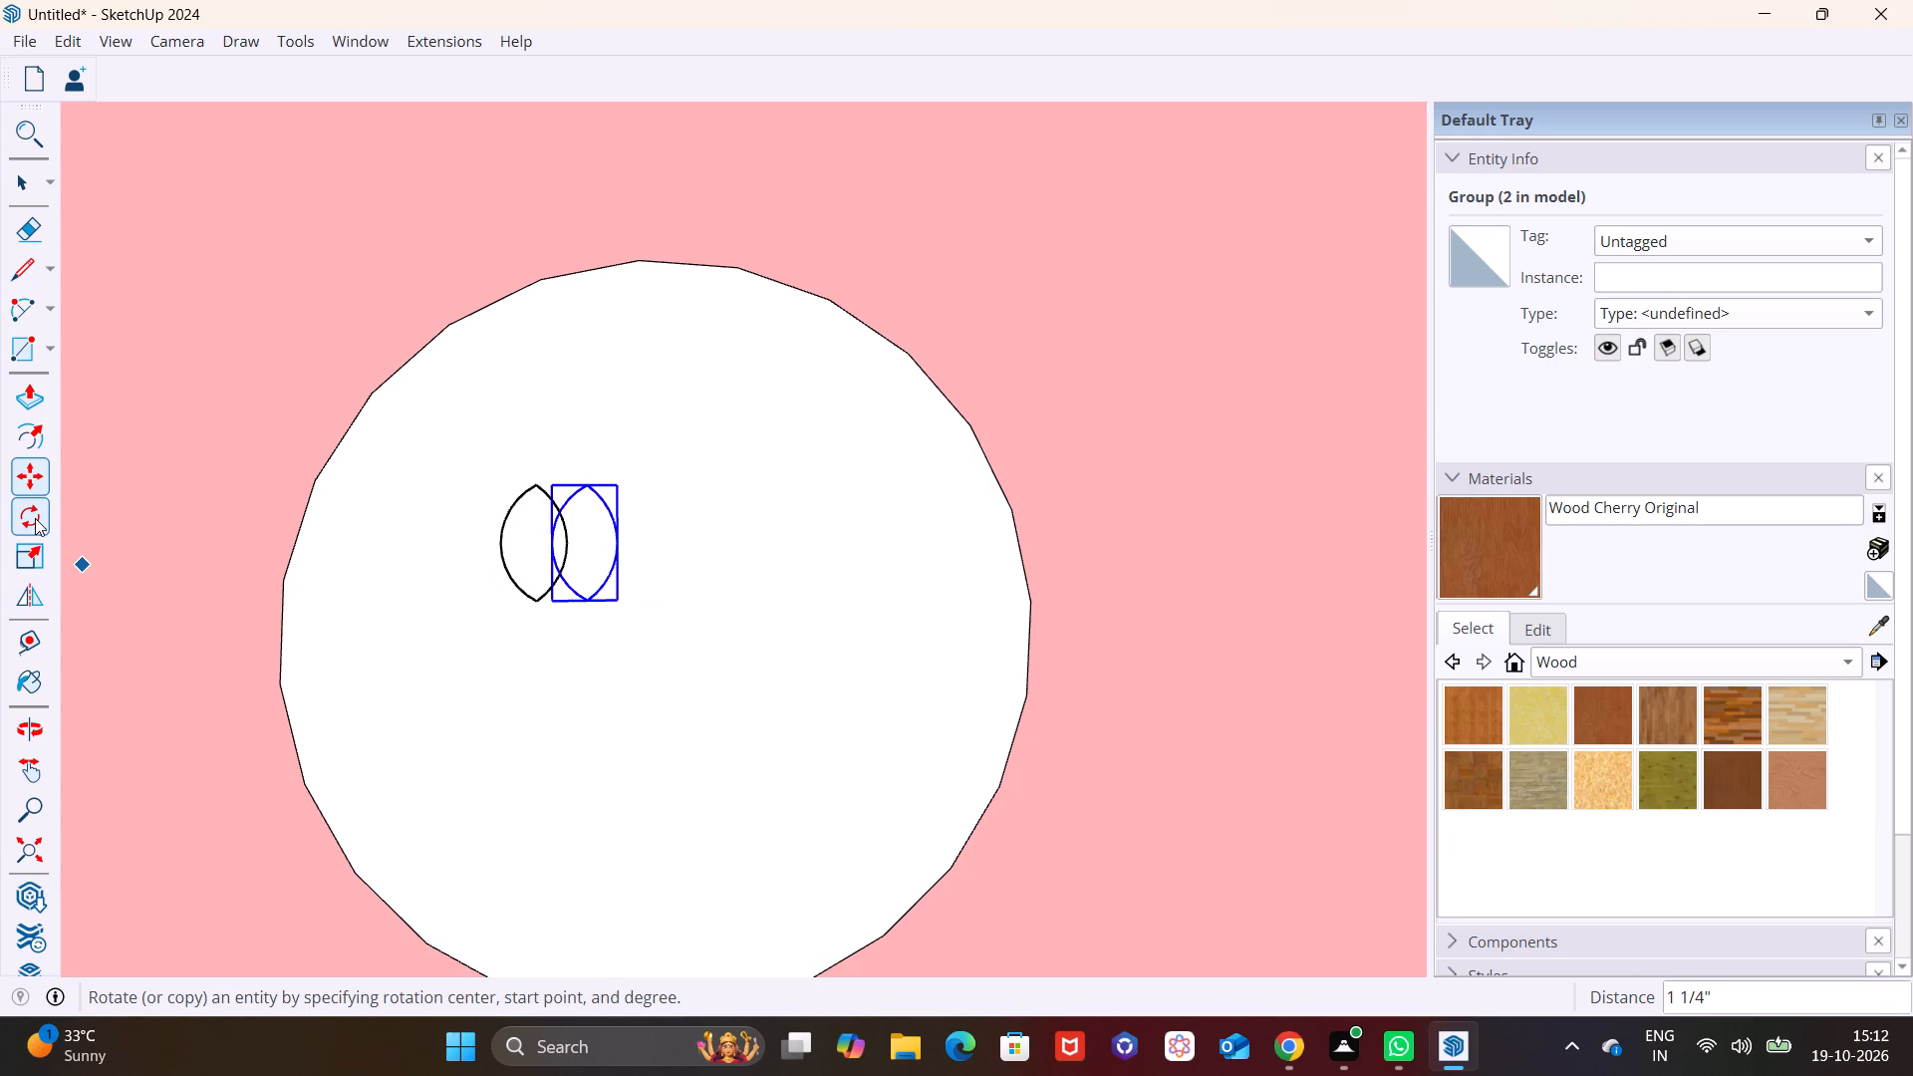
# Rotate the copied leaf 15 degrees clockwise about a point beside it on the circle's face.
pyautogui.click(35, 518)
pyautogui.click(721, 507)
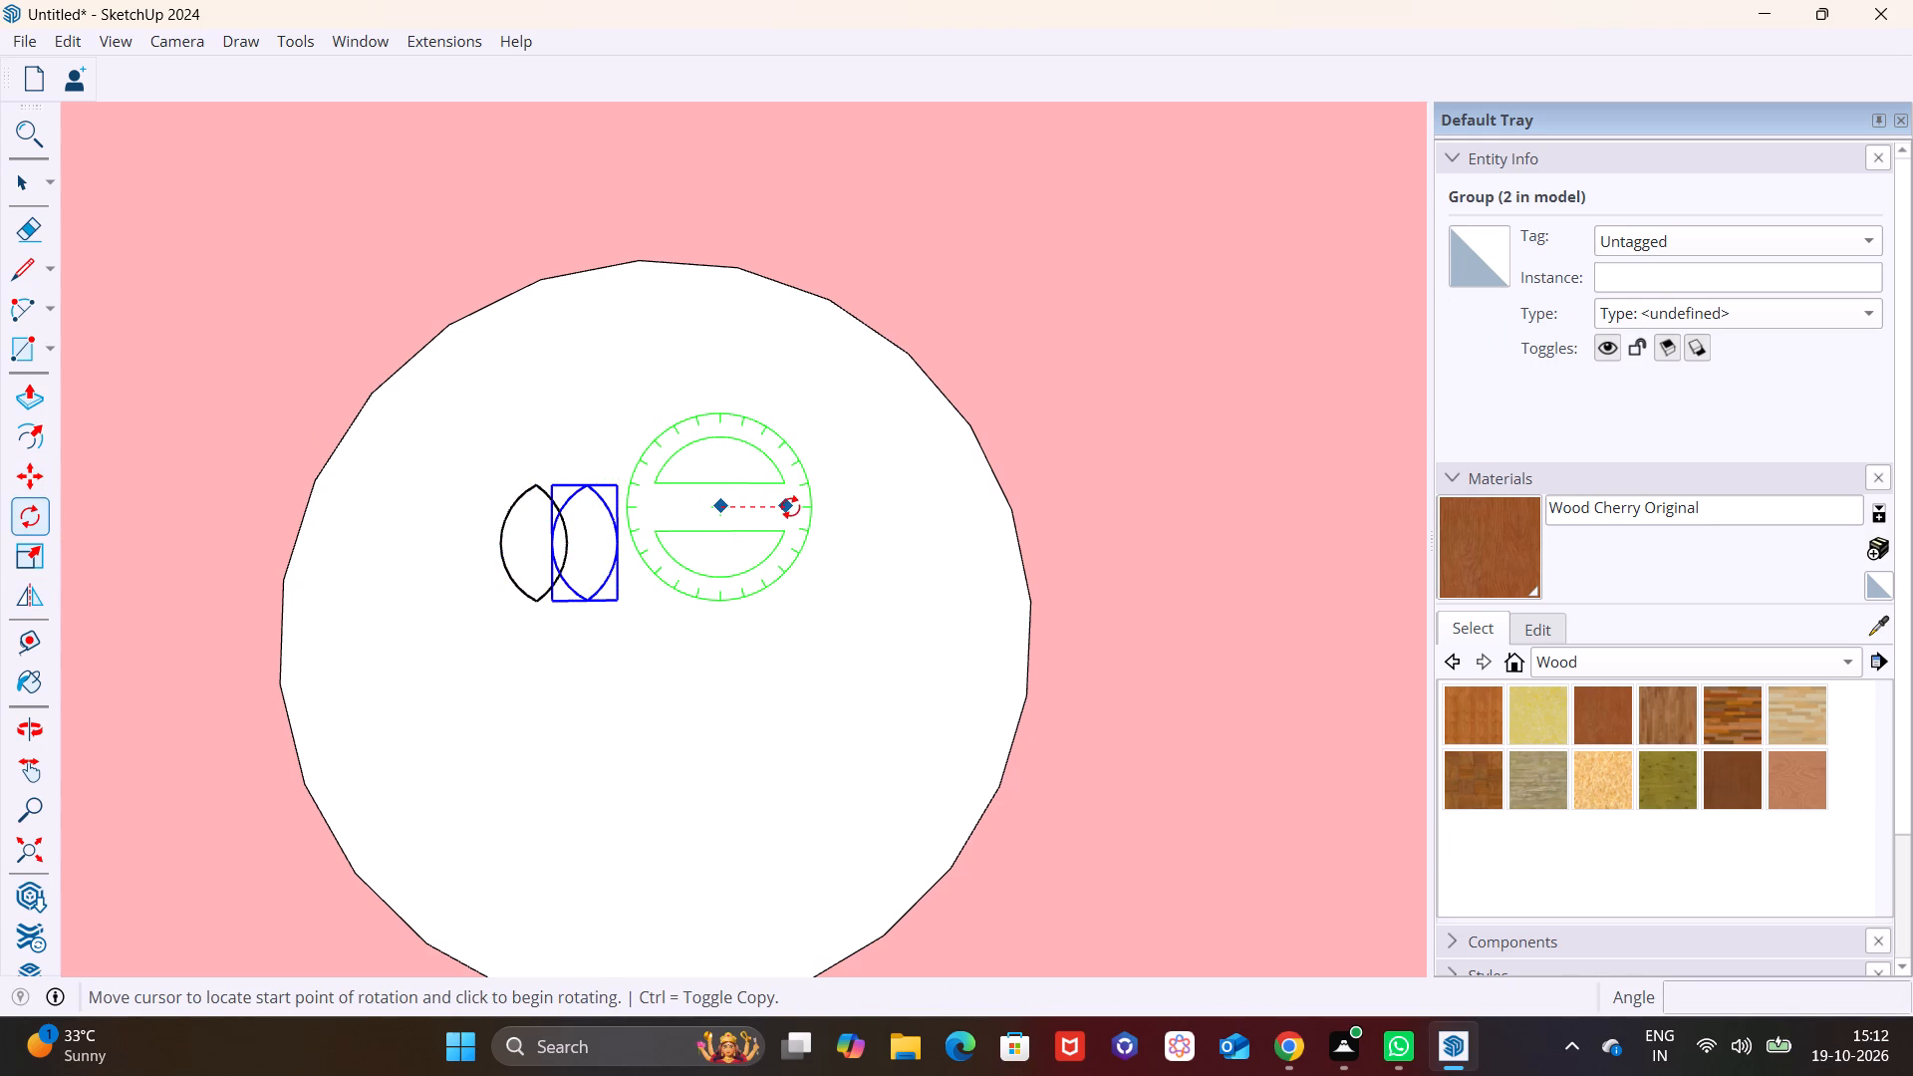
pyautogui.click(790, 507)
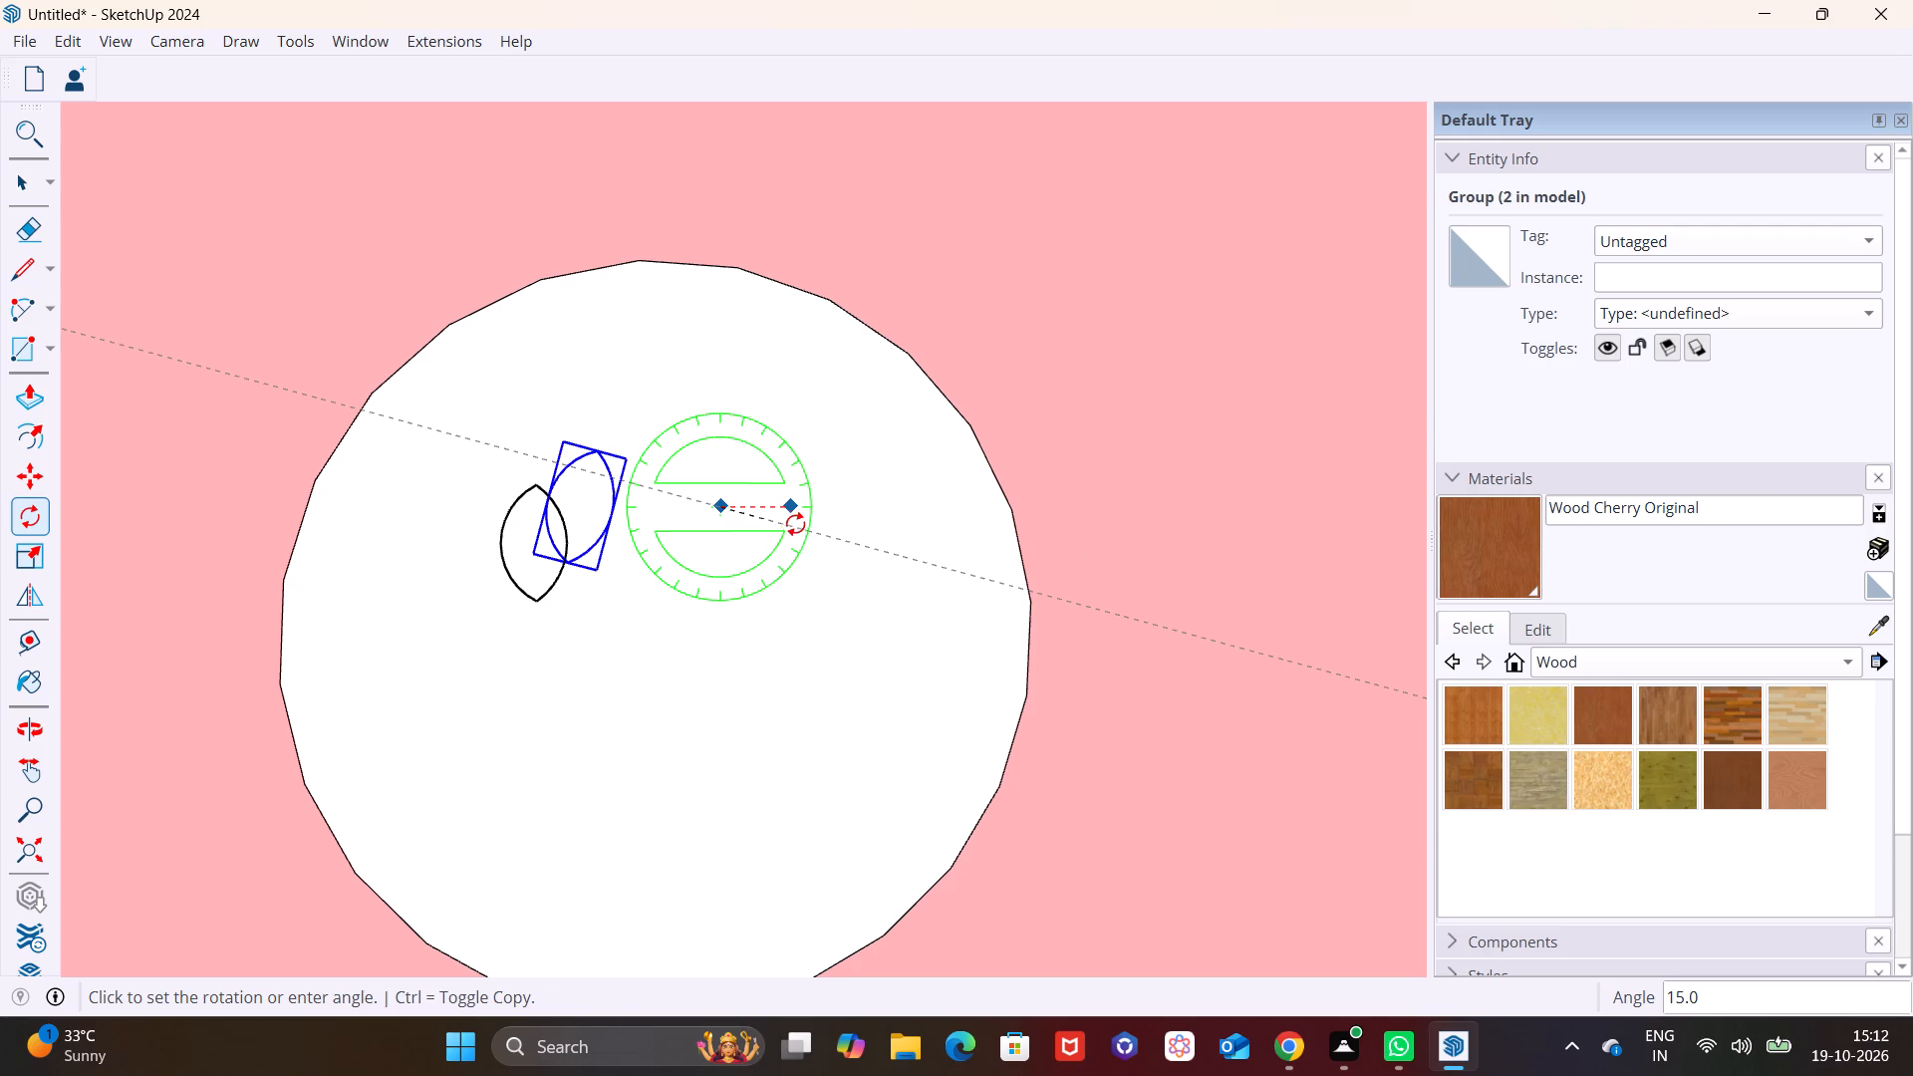
pyautogui.click(792, 533)
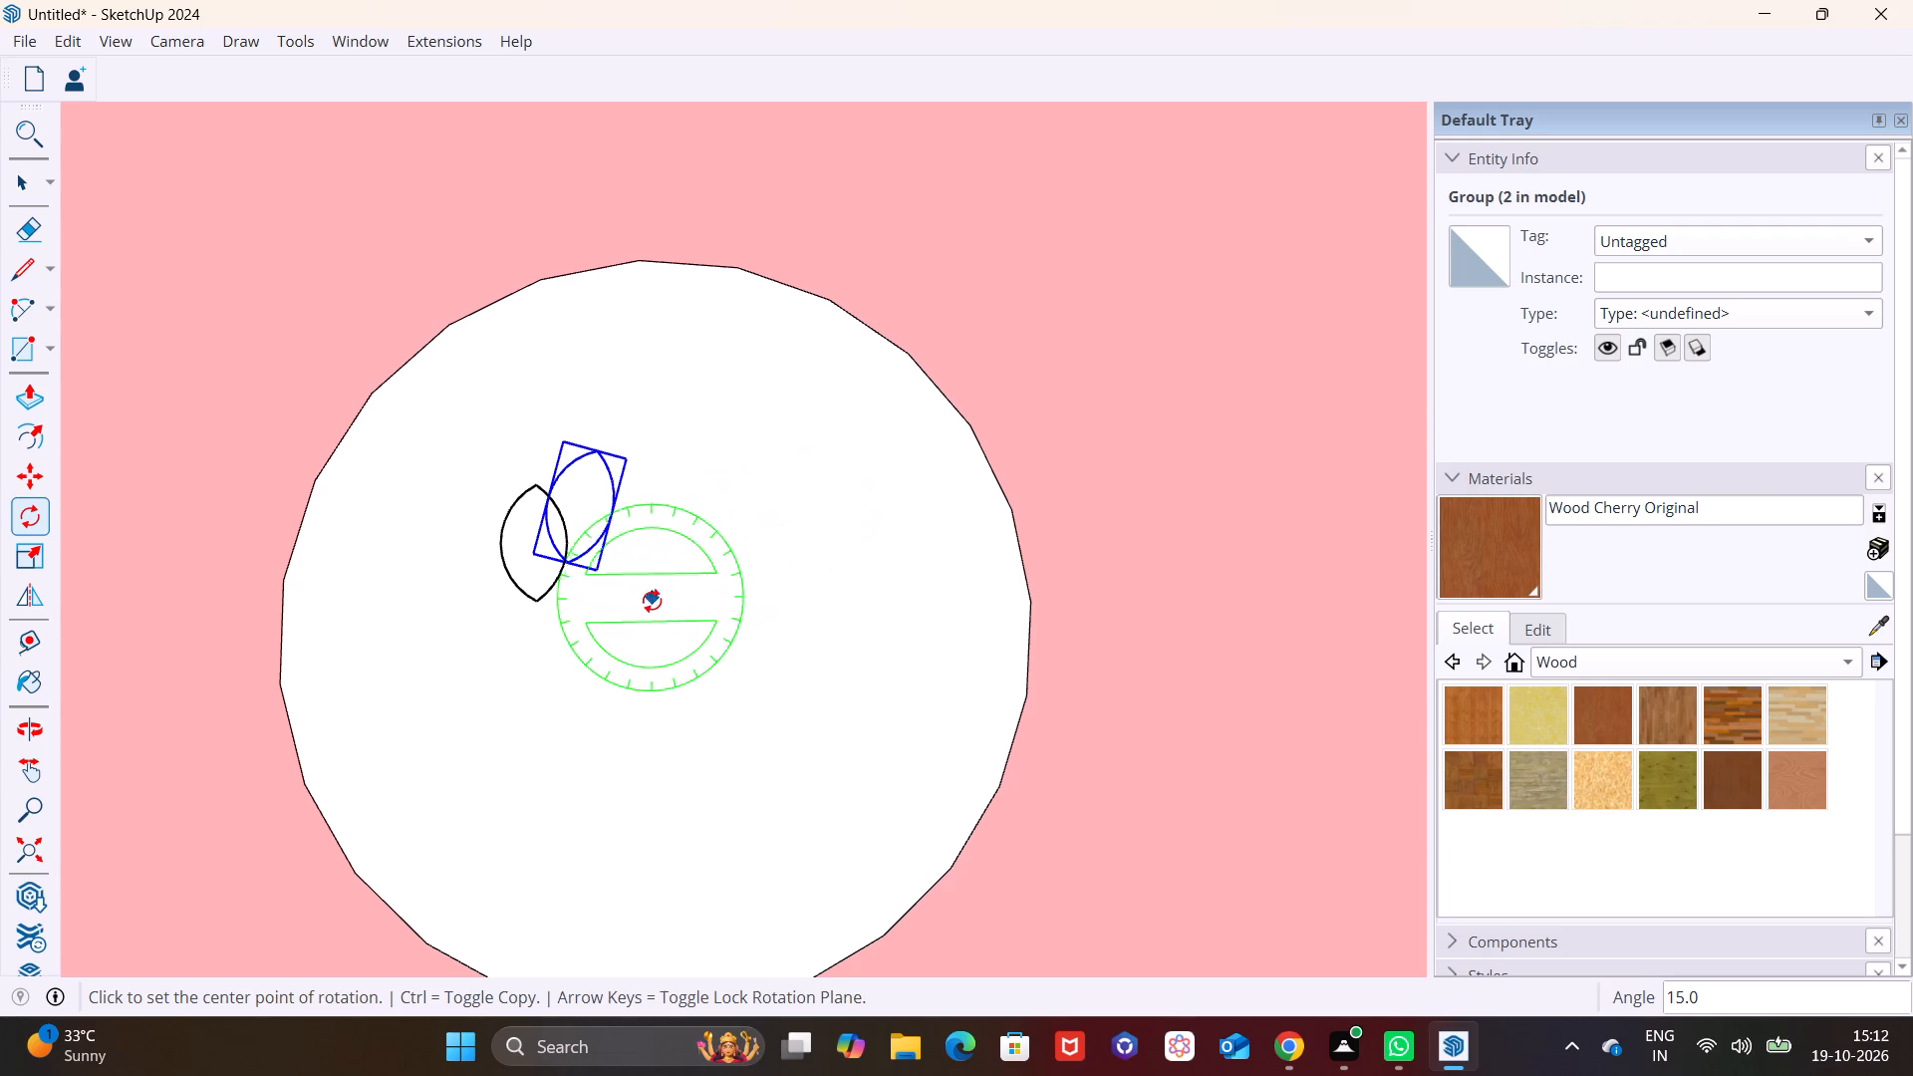
# Move the rotated leaf down by its lower tip, close to the lower tip of the original leaf.
pyautogui.press('space')
pyautogui.click(580, 524)
pyautogui.press('m')
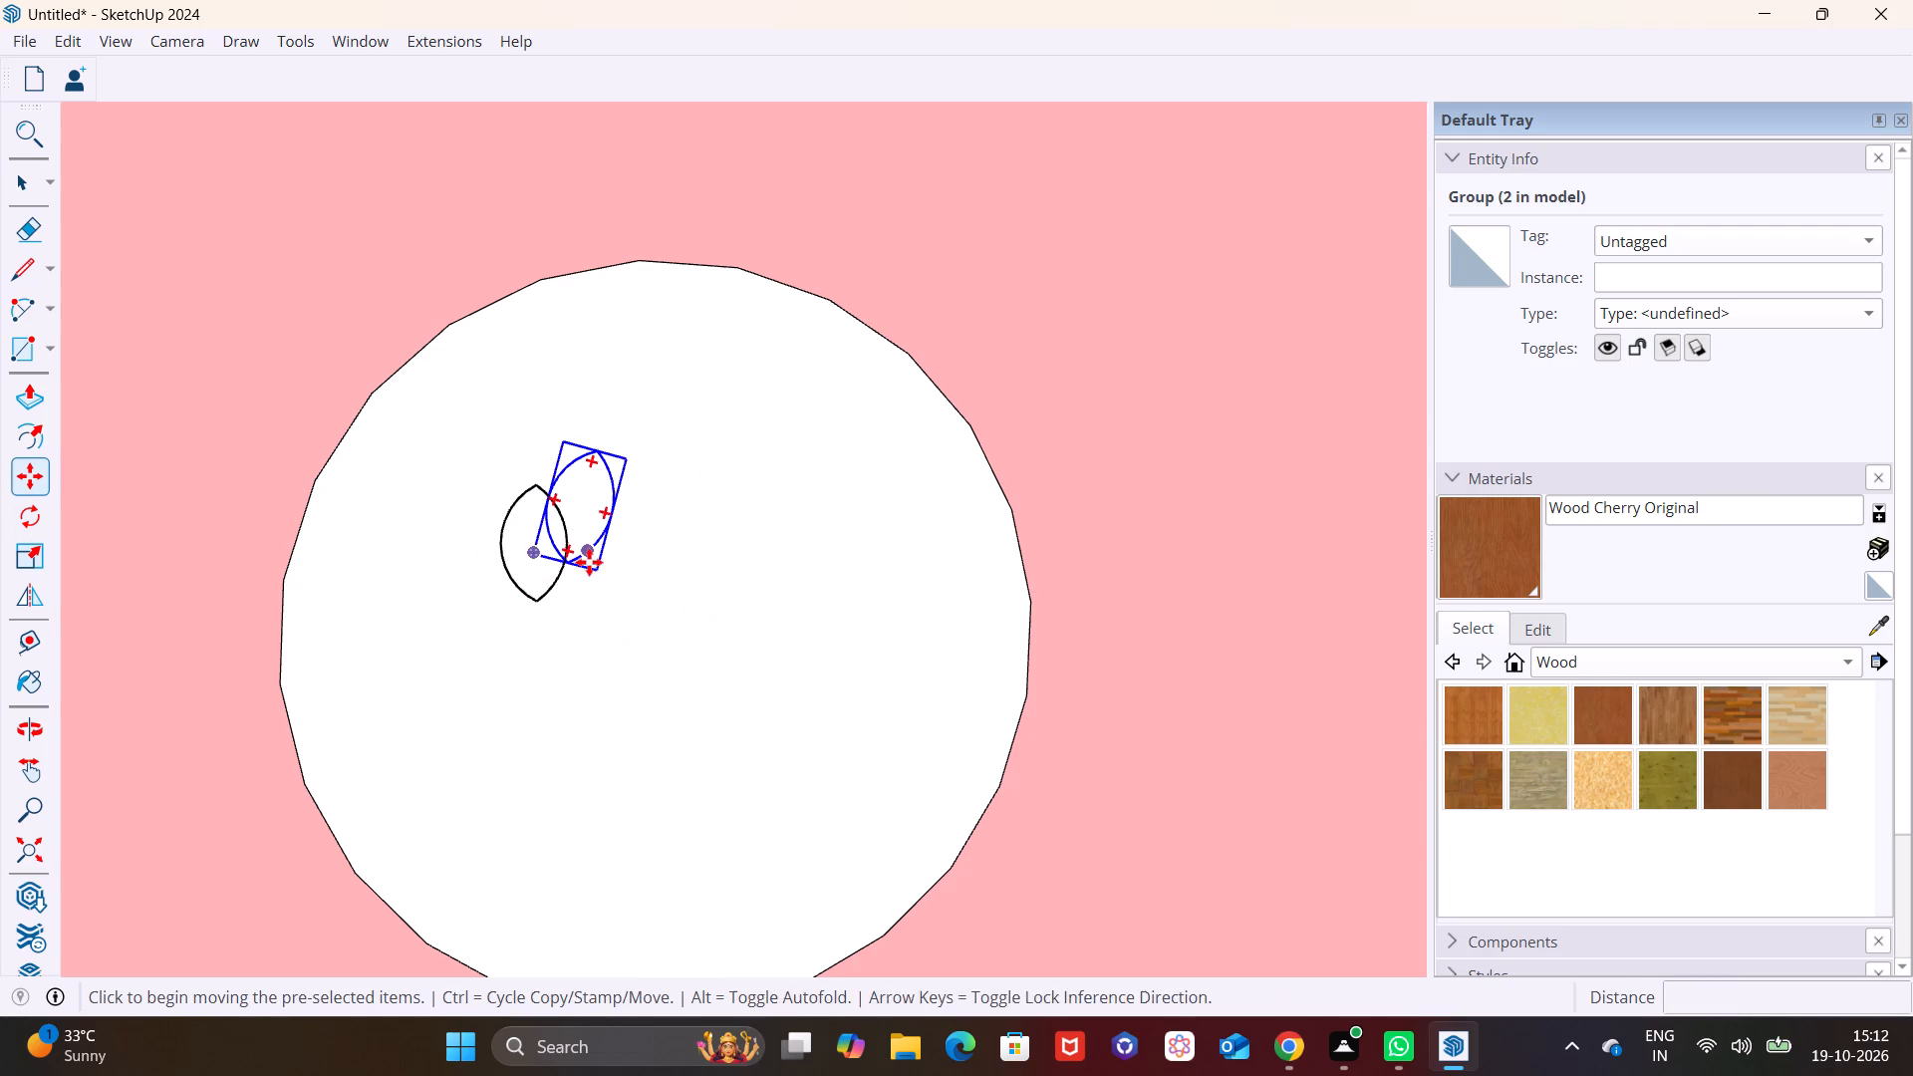
pyautogui.click(572, 565)
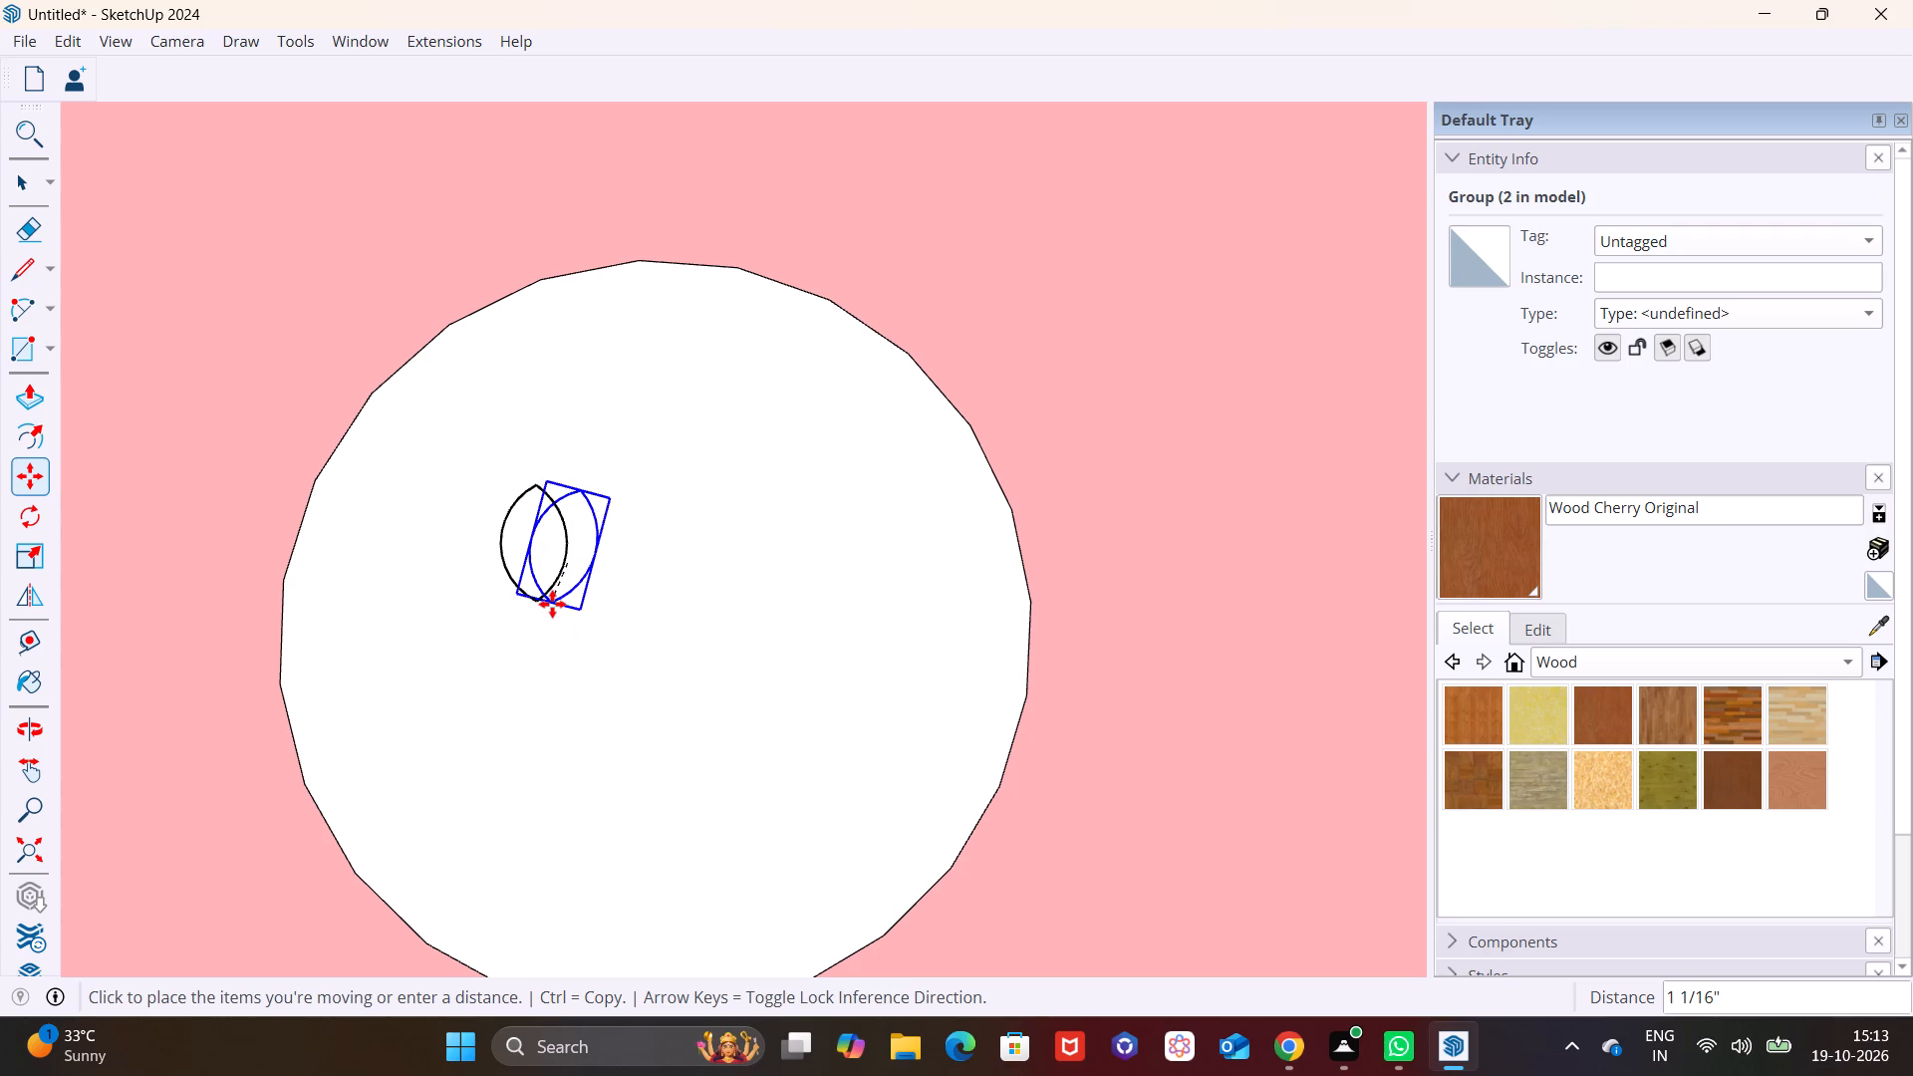
pyautogui.click(552, 603)
pyautogui.press('space')
pyautogui.click(661, 560)
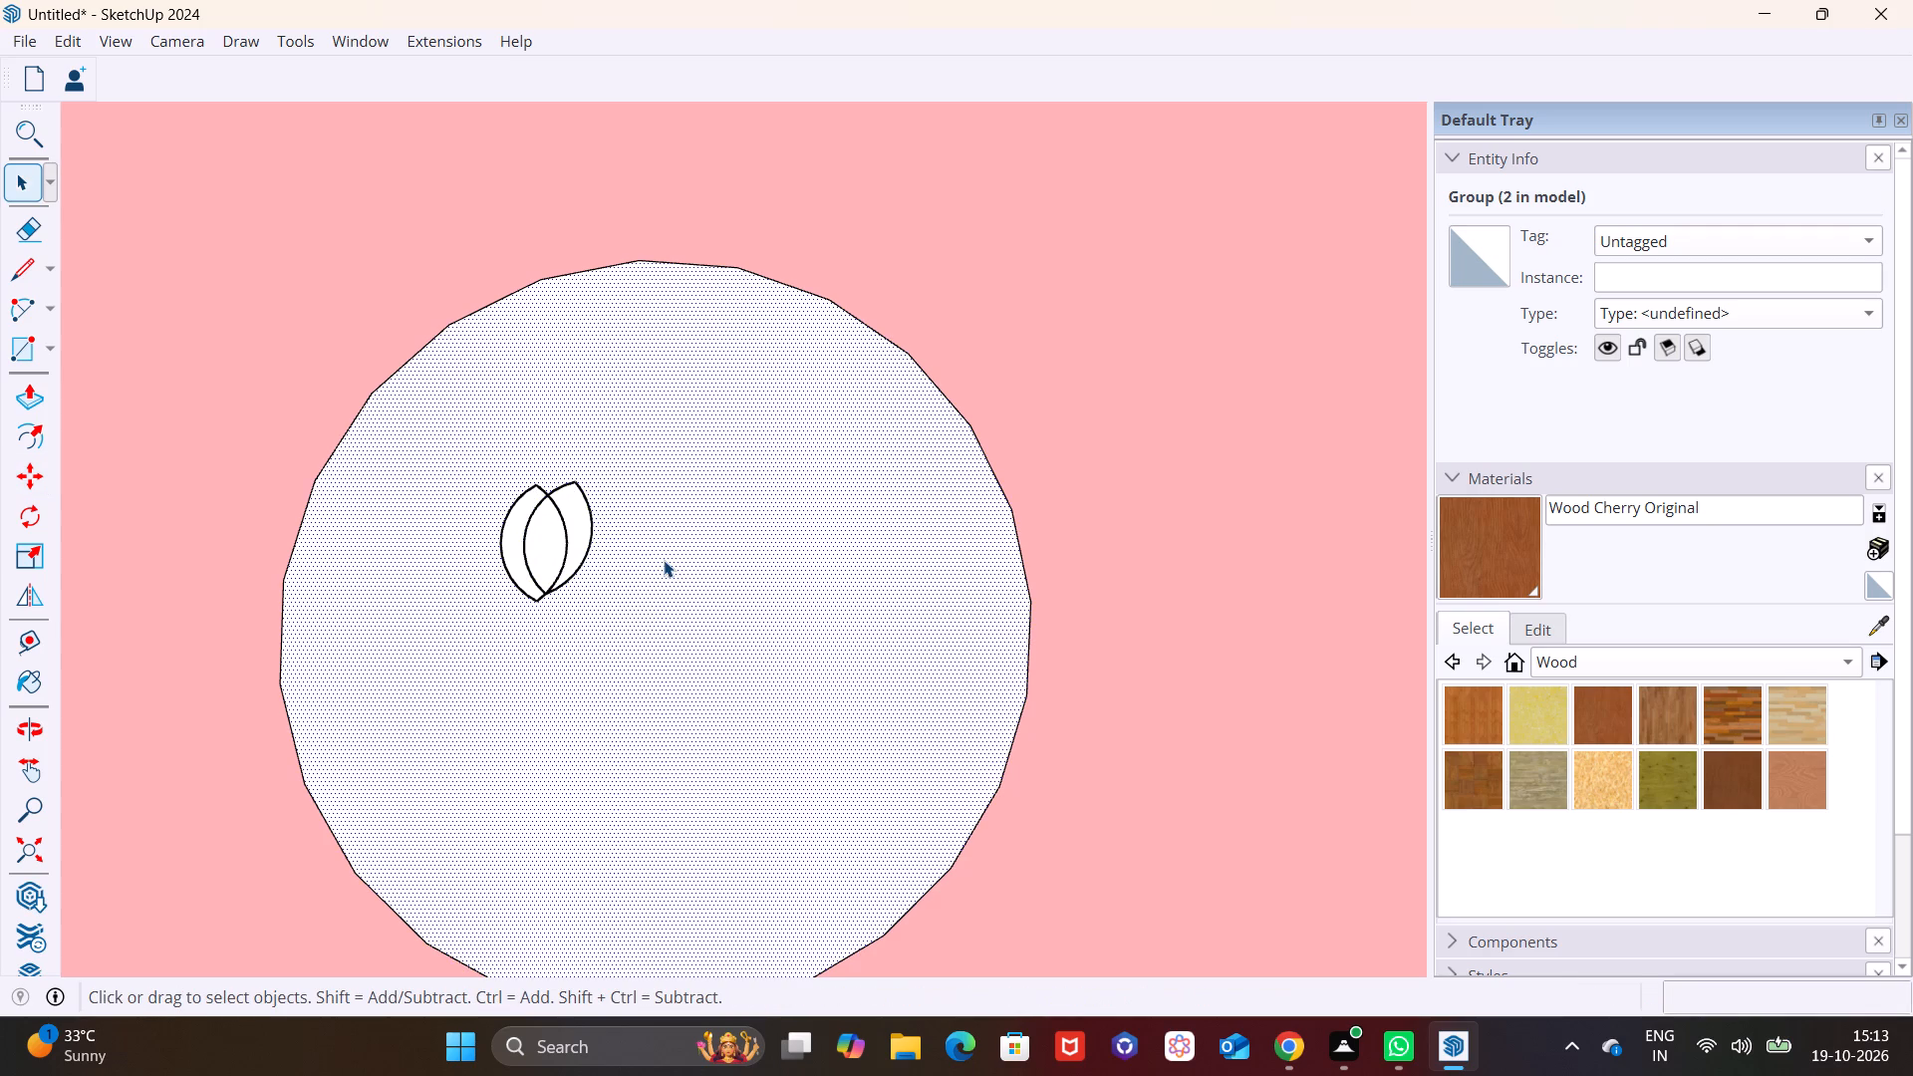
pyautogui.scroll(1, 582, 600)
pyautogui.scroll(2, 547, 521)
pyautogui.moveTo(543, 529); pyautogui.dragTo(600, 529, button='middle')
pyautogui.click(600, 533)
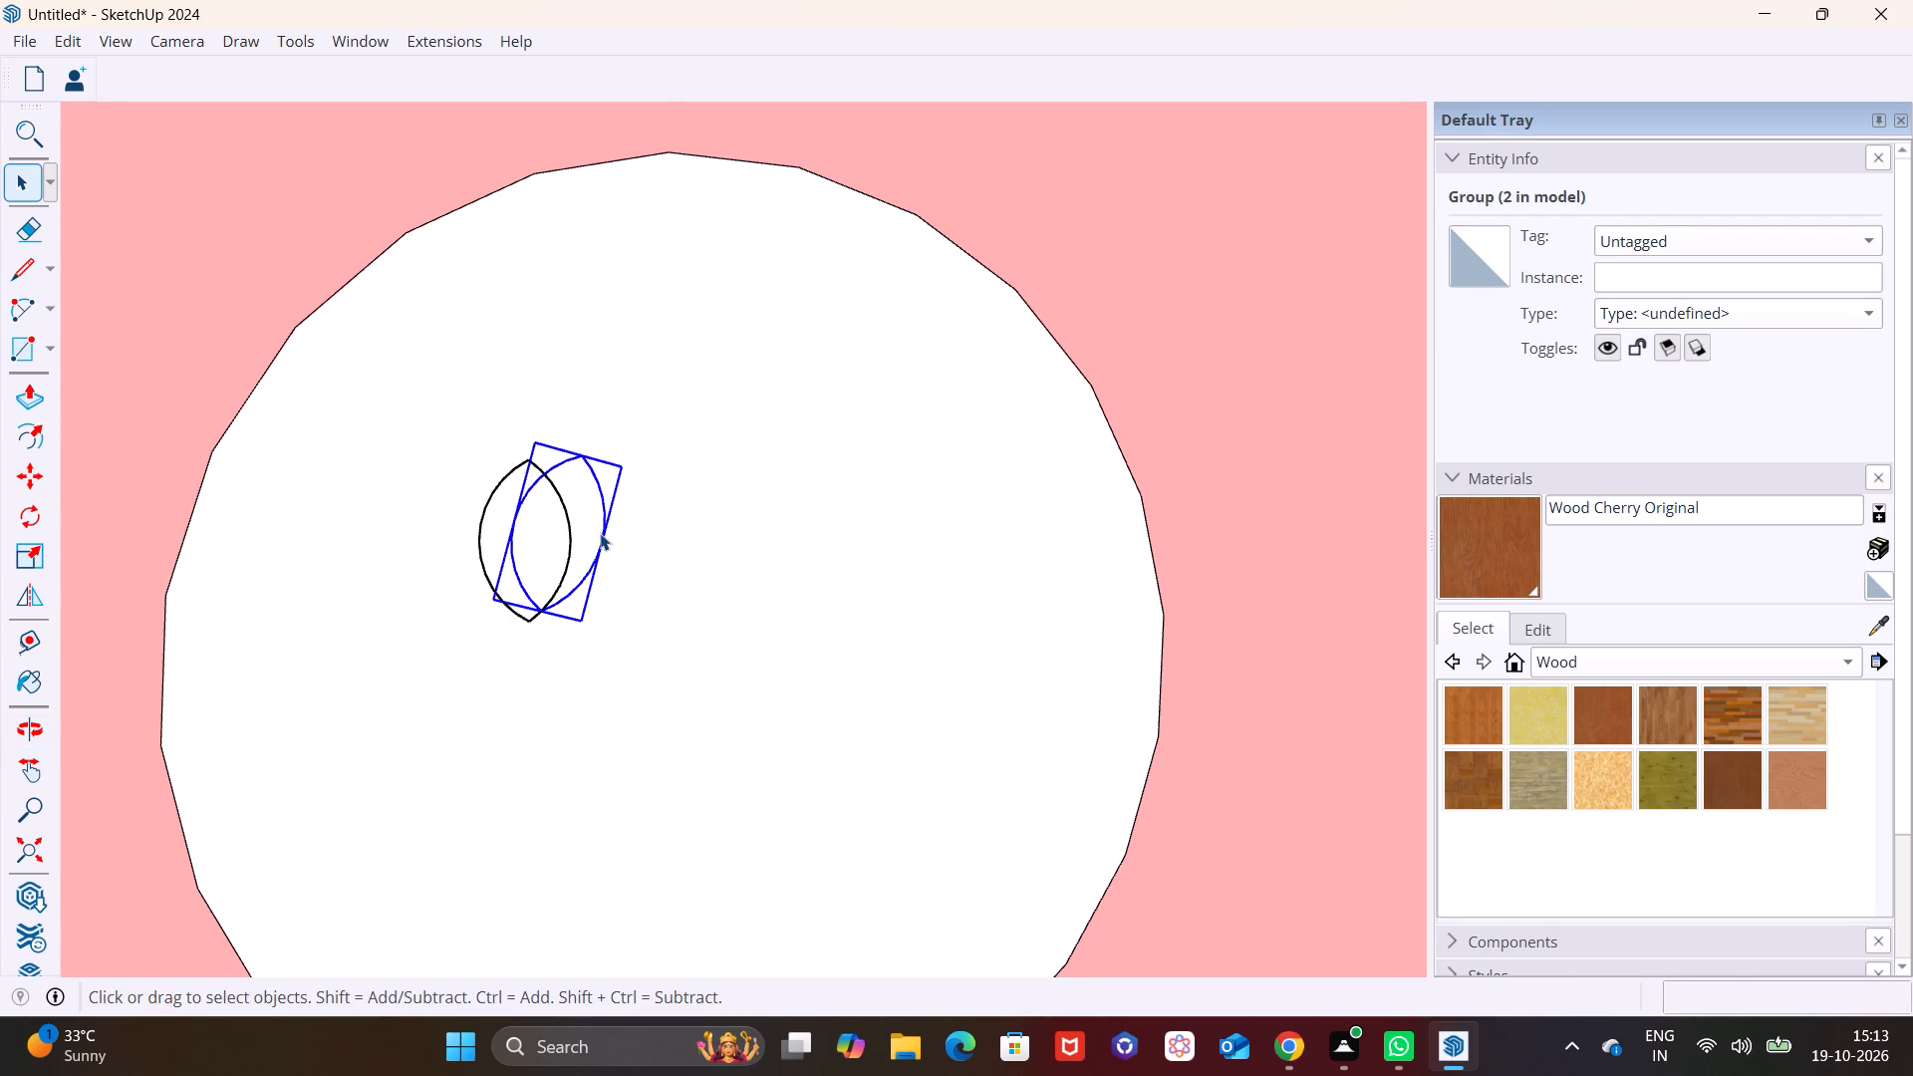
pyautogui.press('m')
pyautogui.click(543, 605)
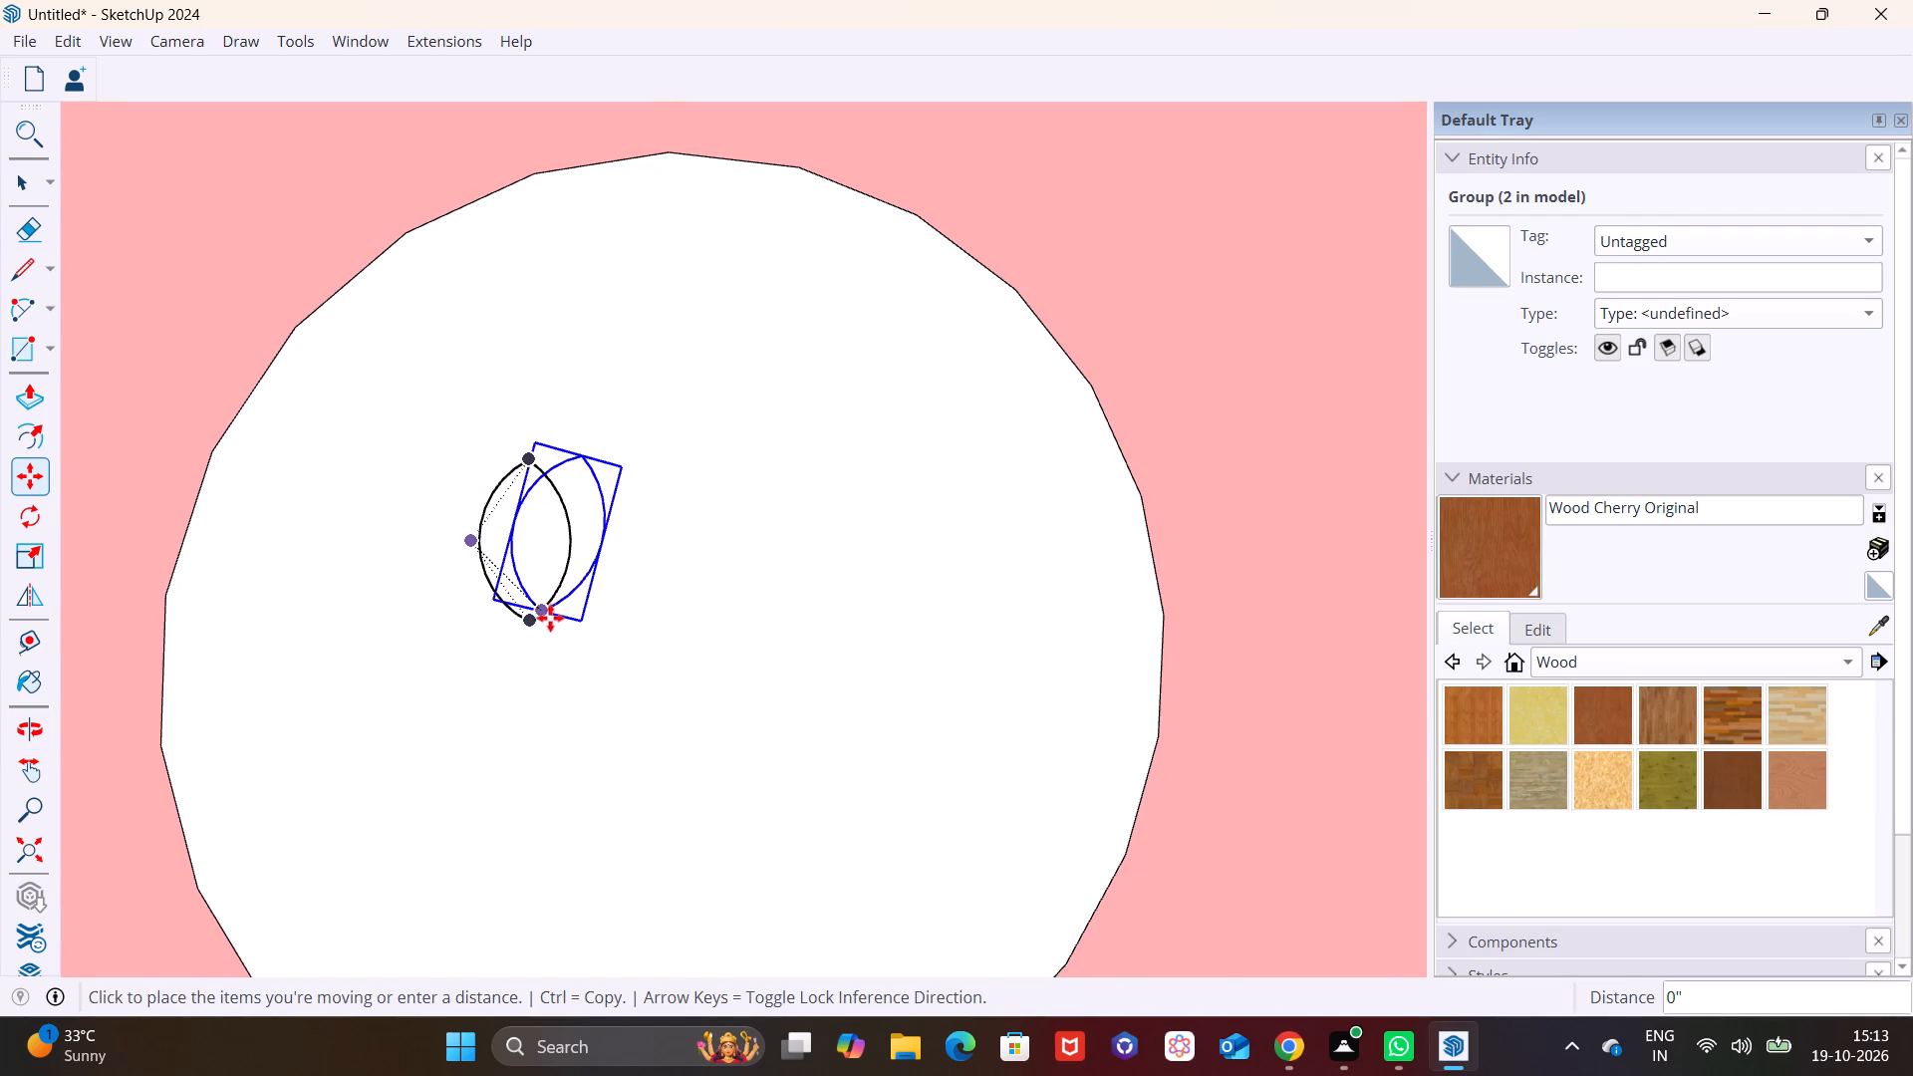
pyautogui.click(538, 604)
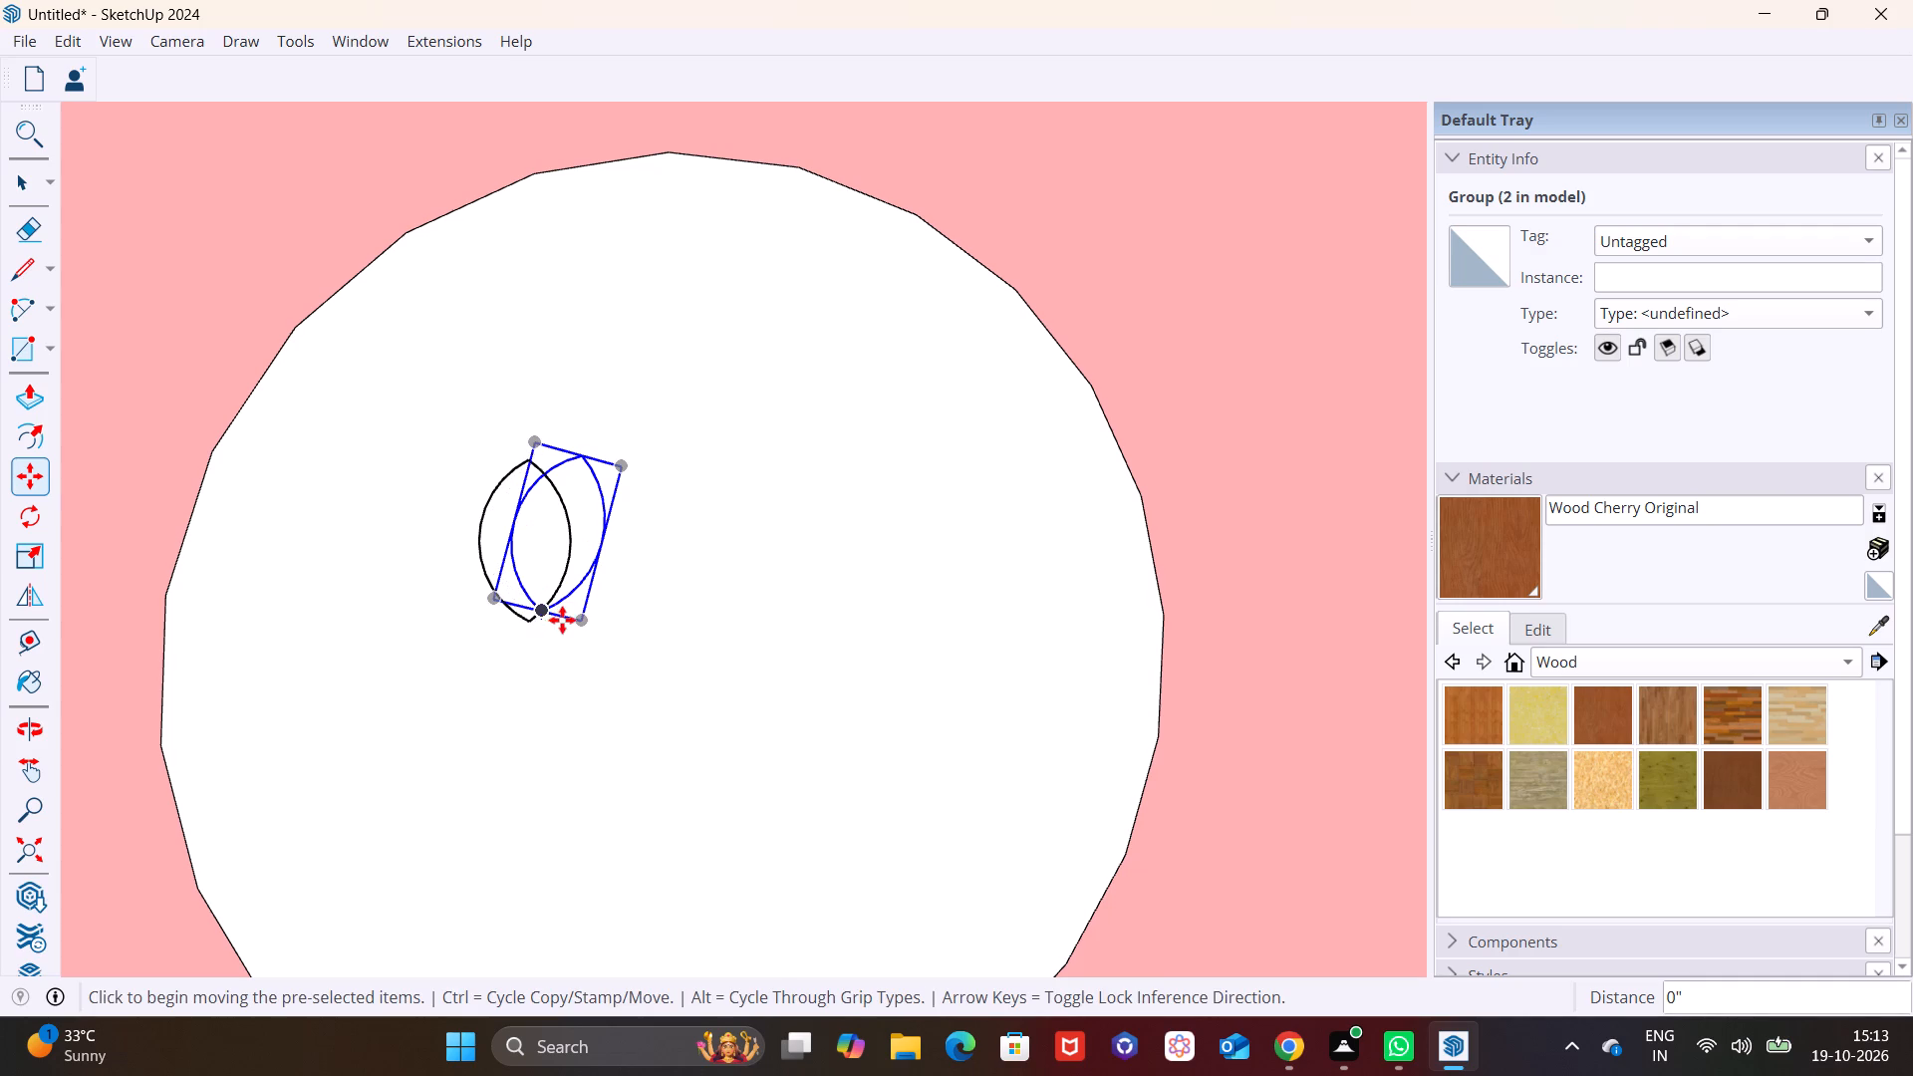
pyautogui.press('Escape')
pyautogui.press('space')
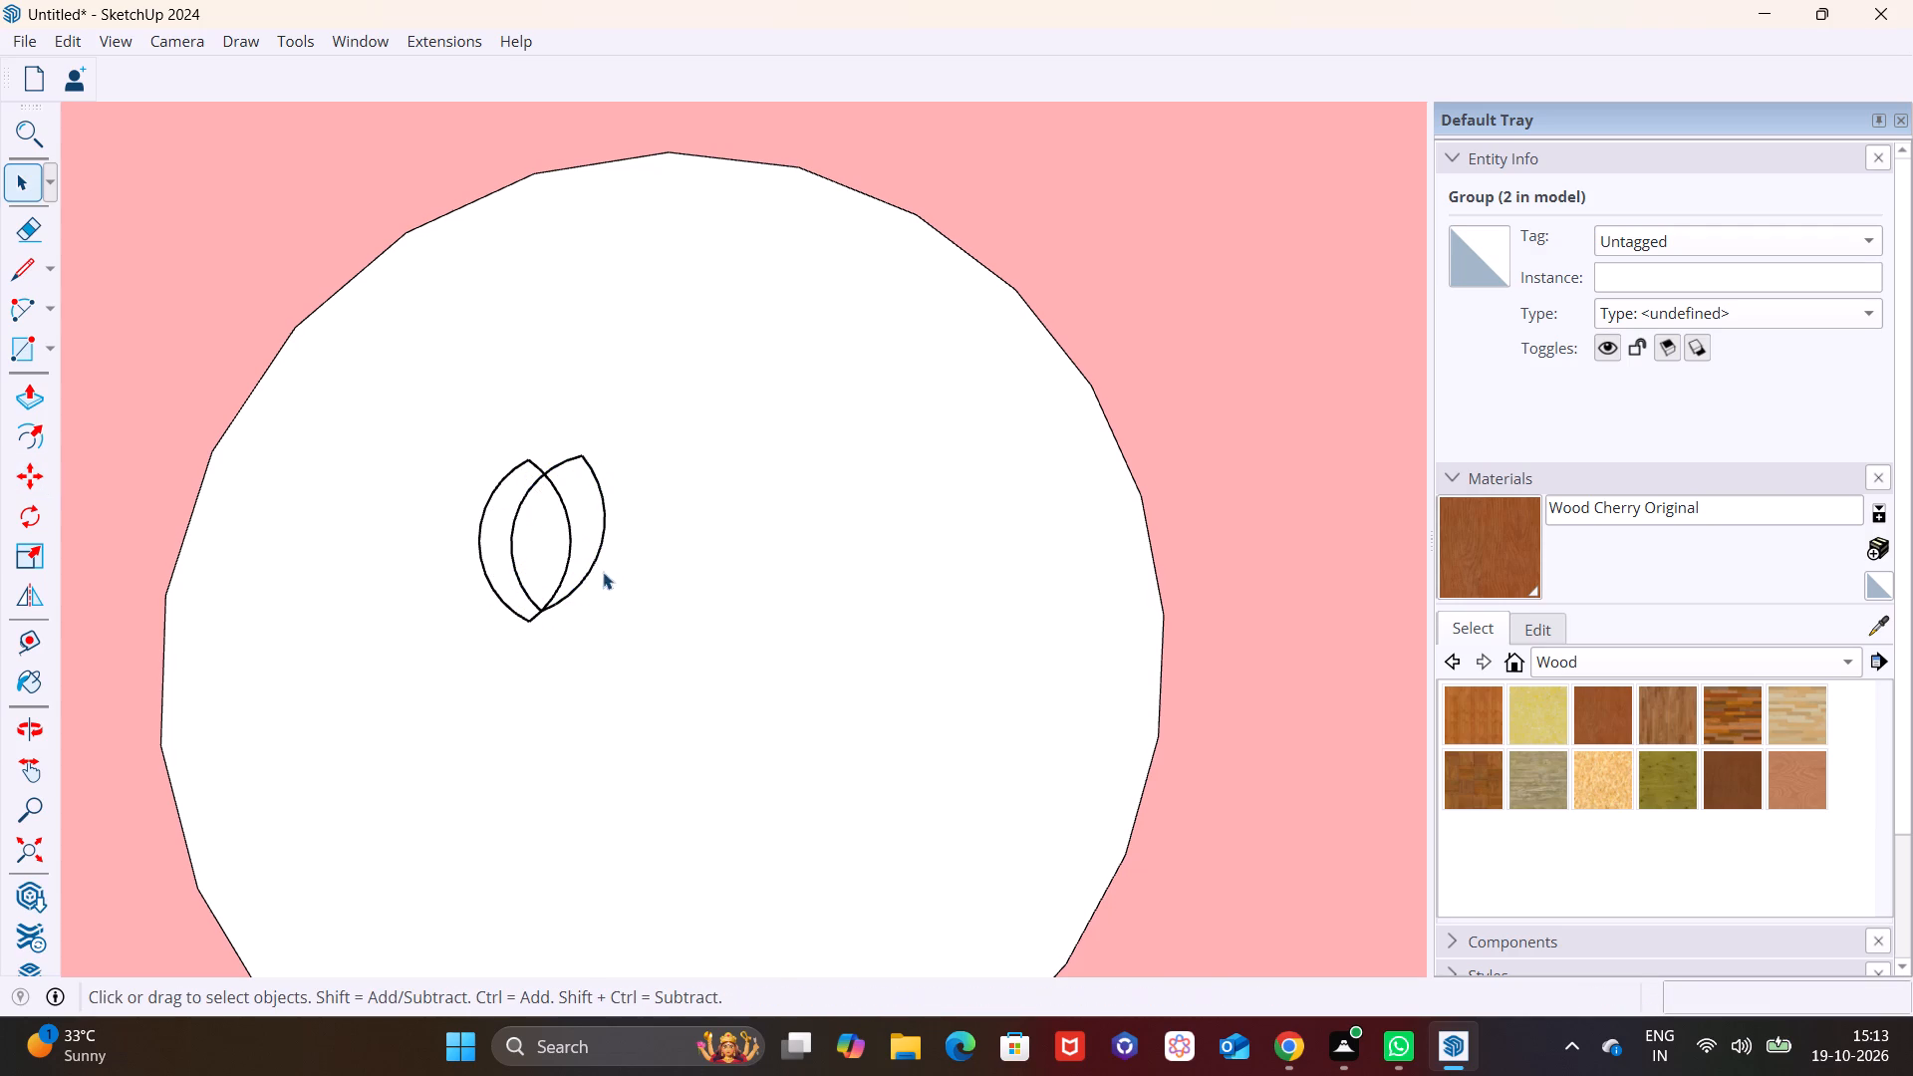
# Move the rotated leaf by its upper tip slightly down and away from the original leaf.
pyautogui.click(600, 553)
pyautogui.press('m')
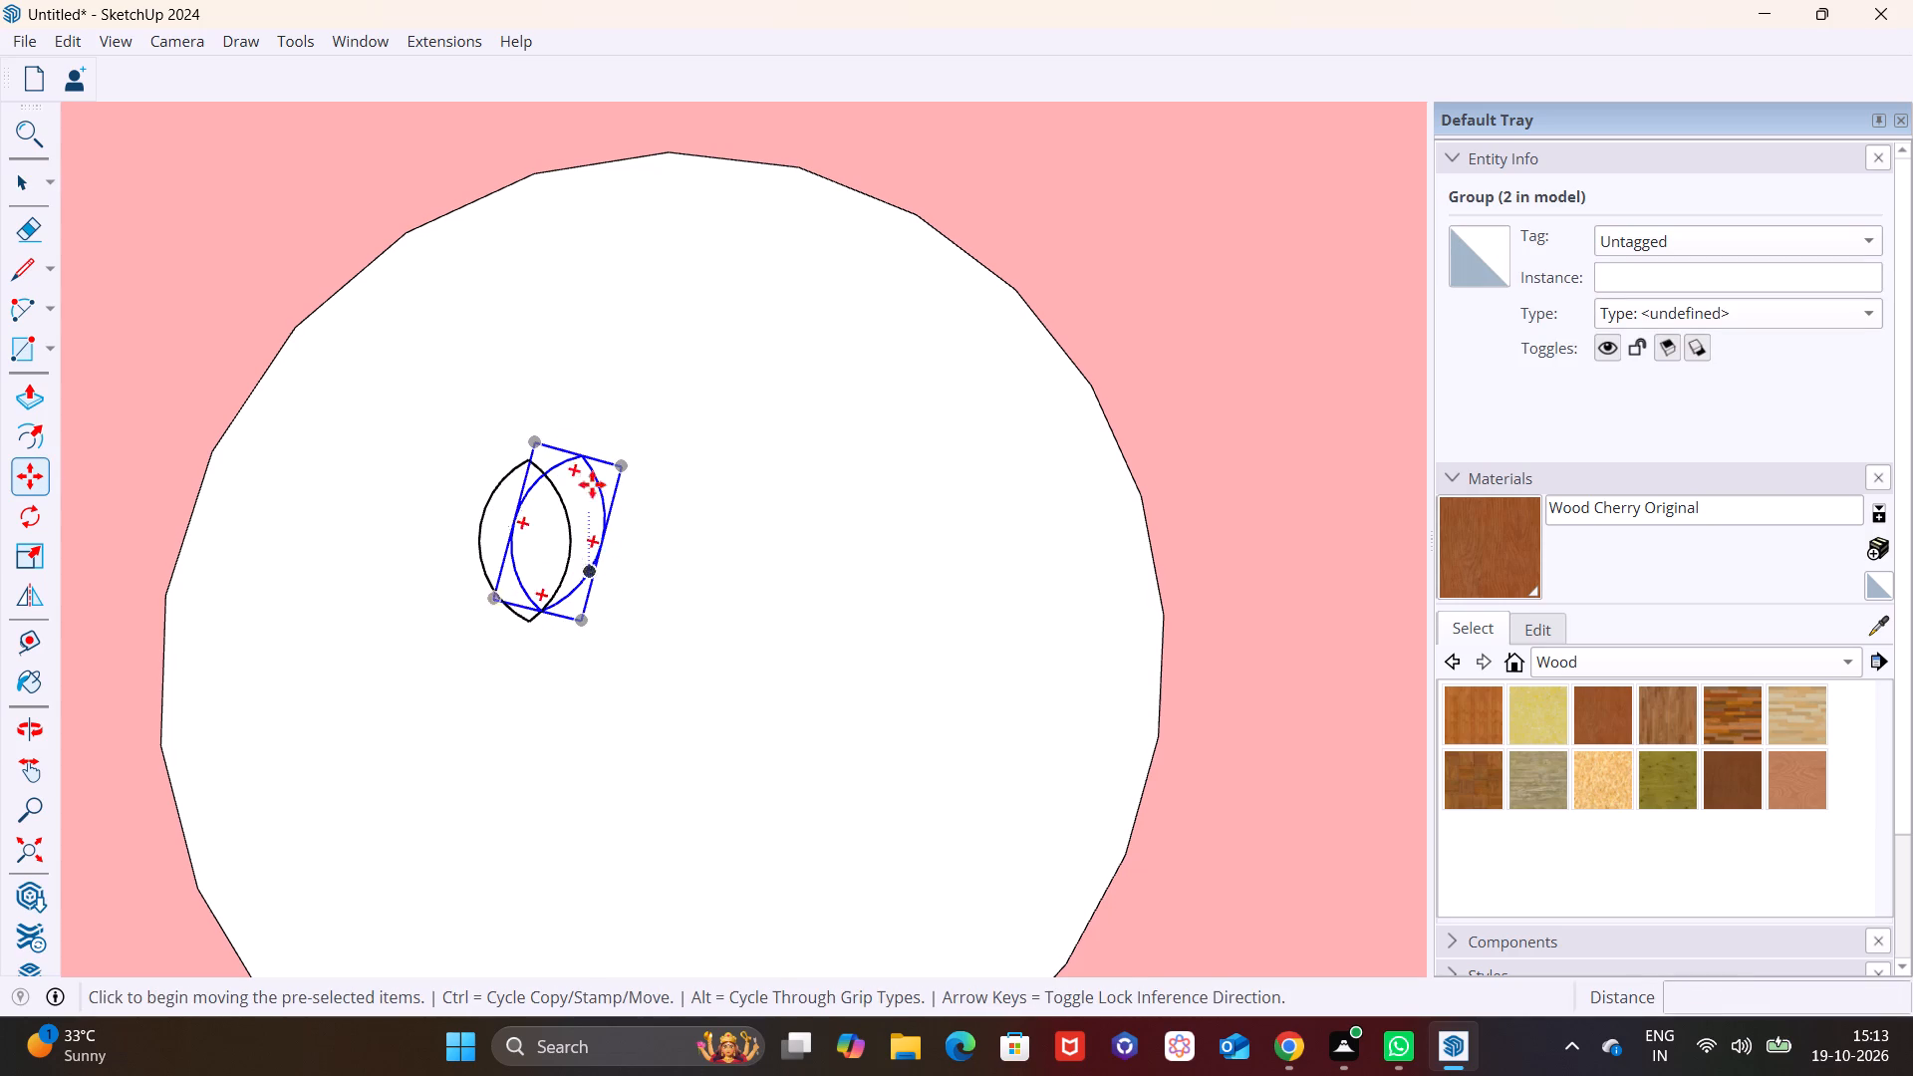
pyautogui.click(581, 454)
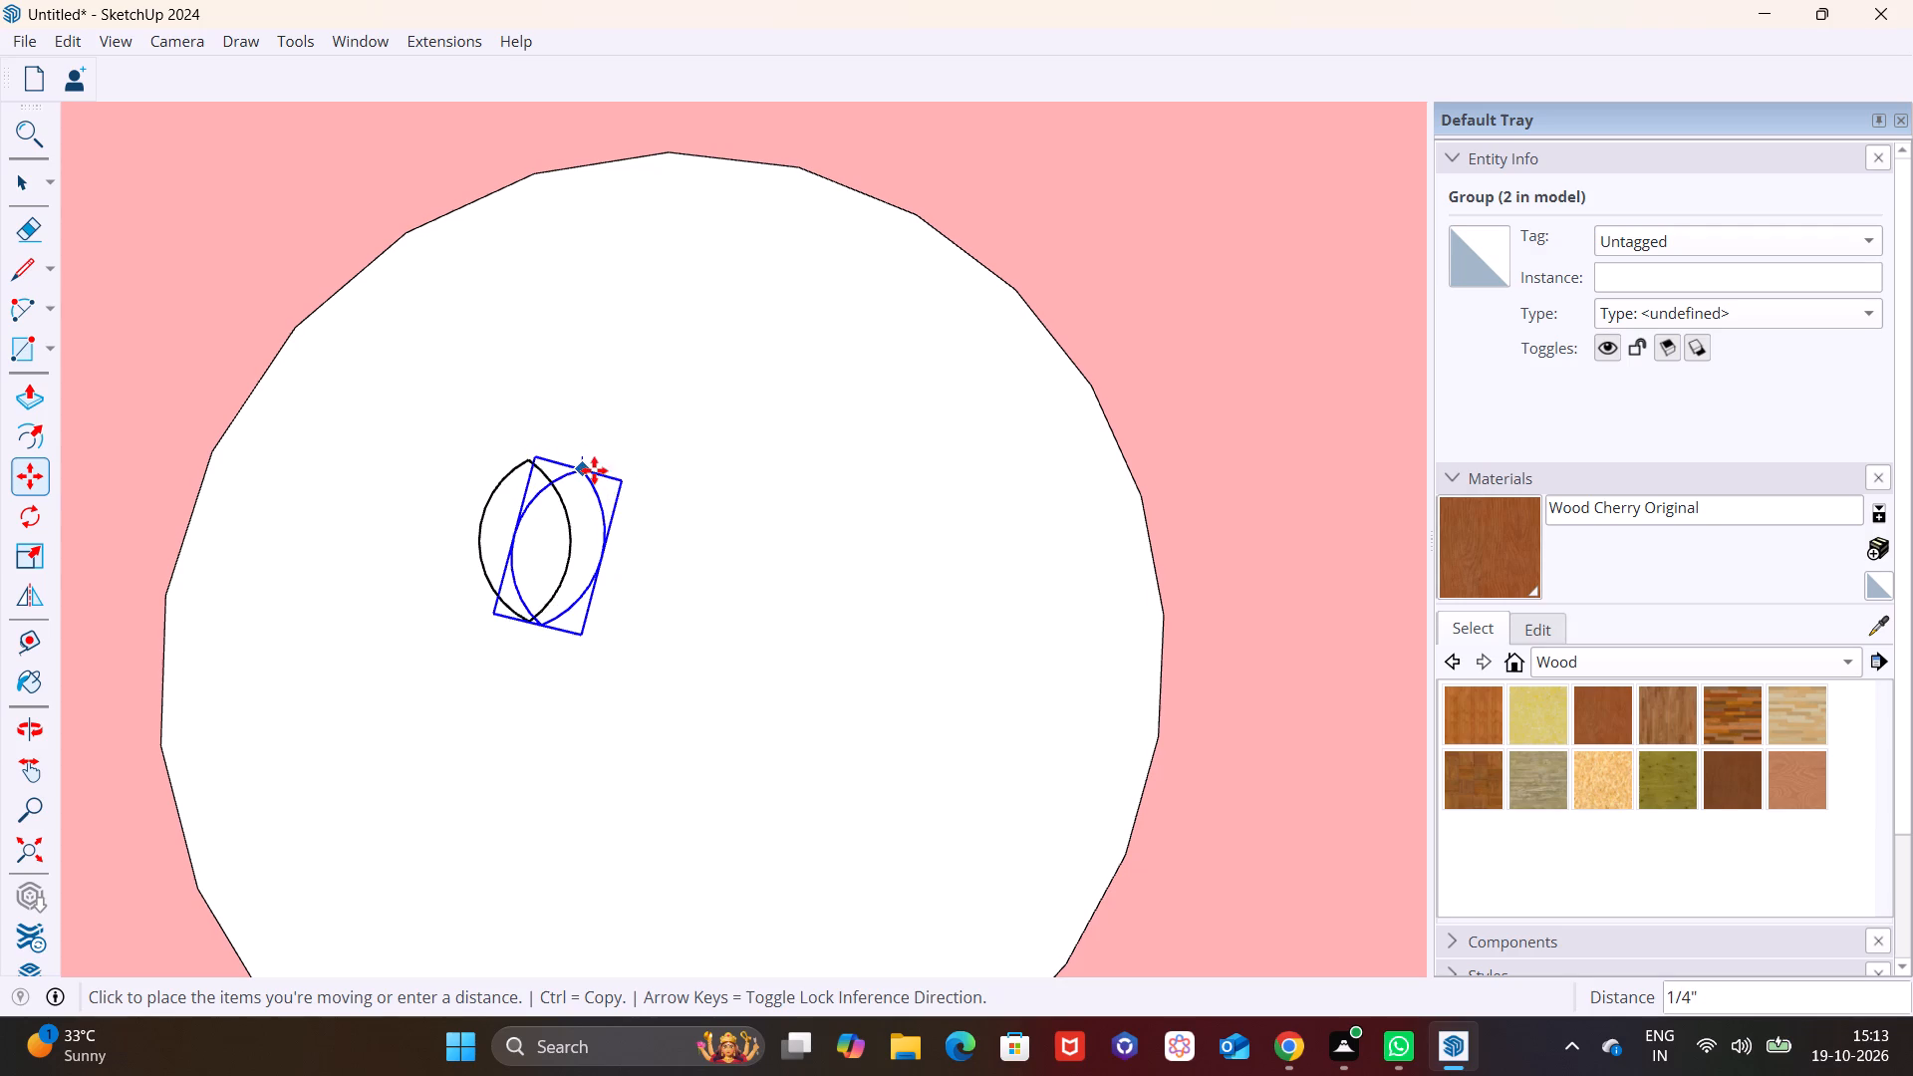
pyautogui.click(601, 472)
pyautogui.moveTo(601, 472); pyautogui.dragTo(584, 504)
pyautogui.press('m')
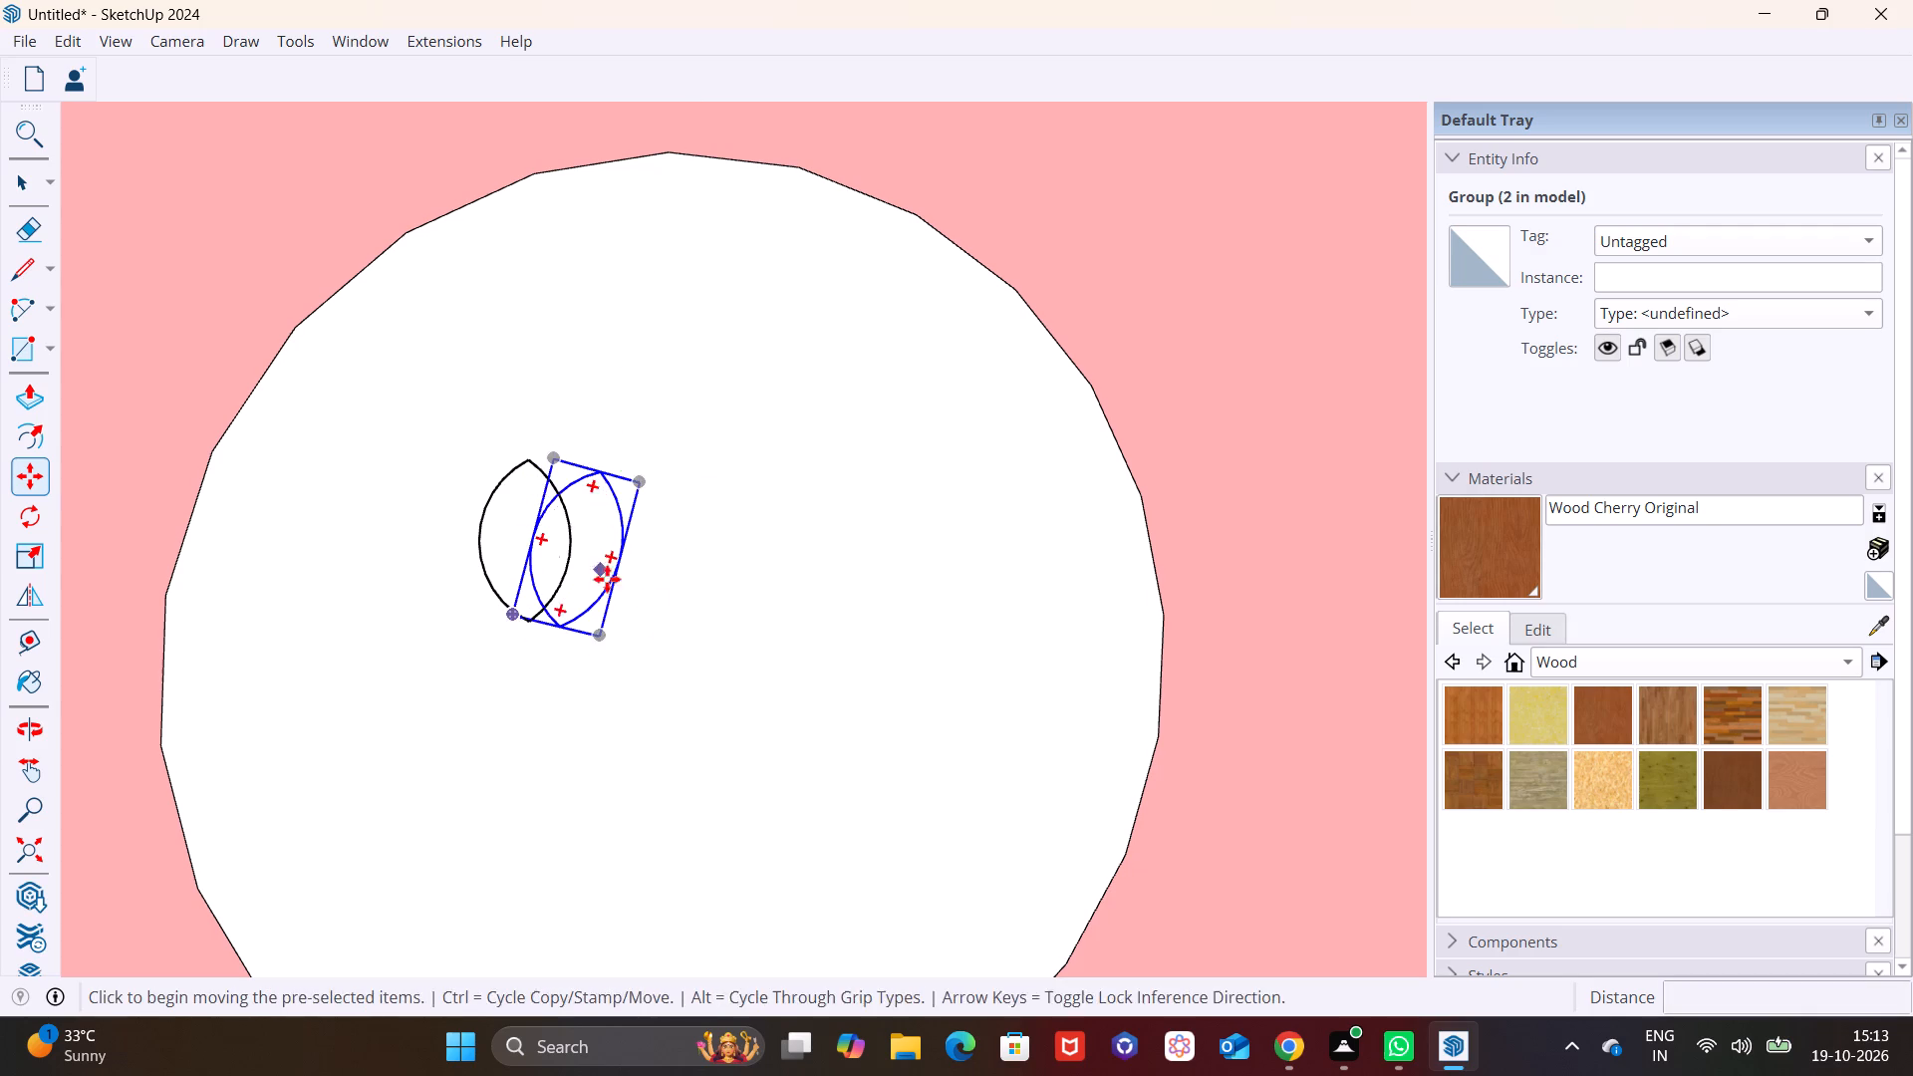
pyautogui.press('space')
pyautogui.press('space')
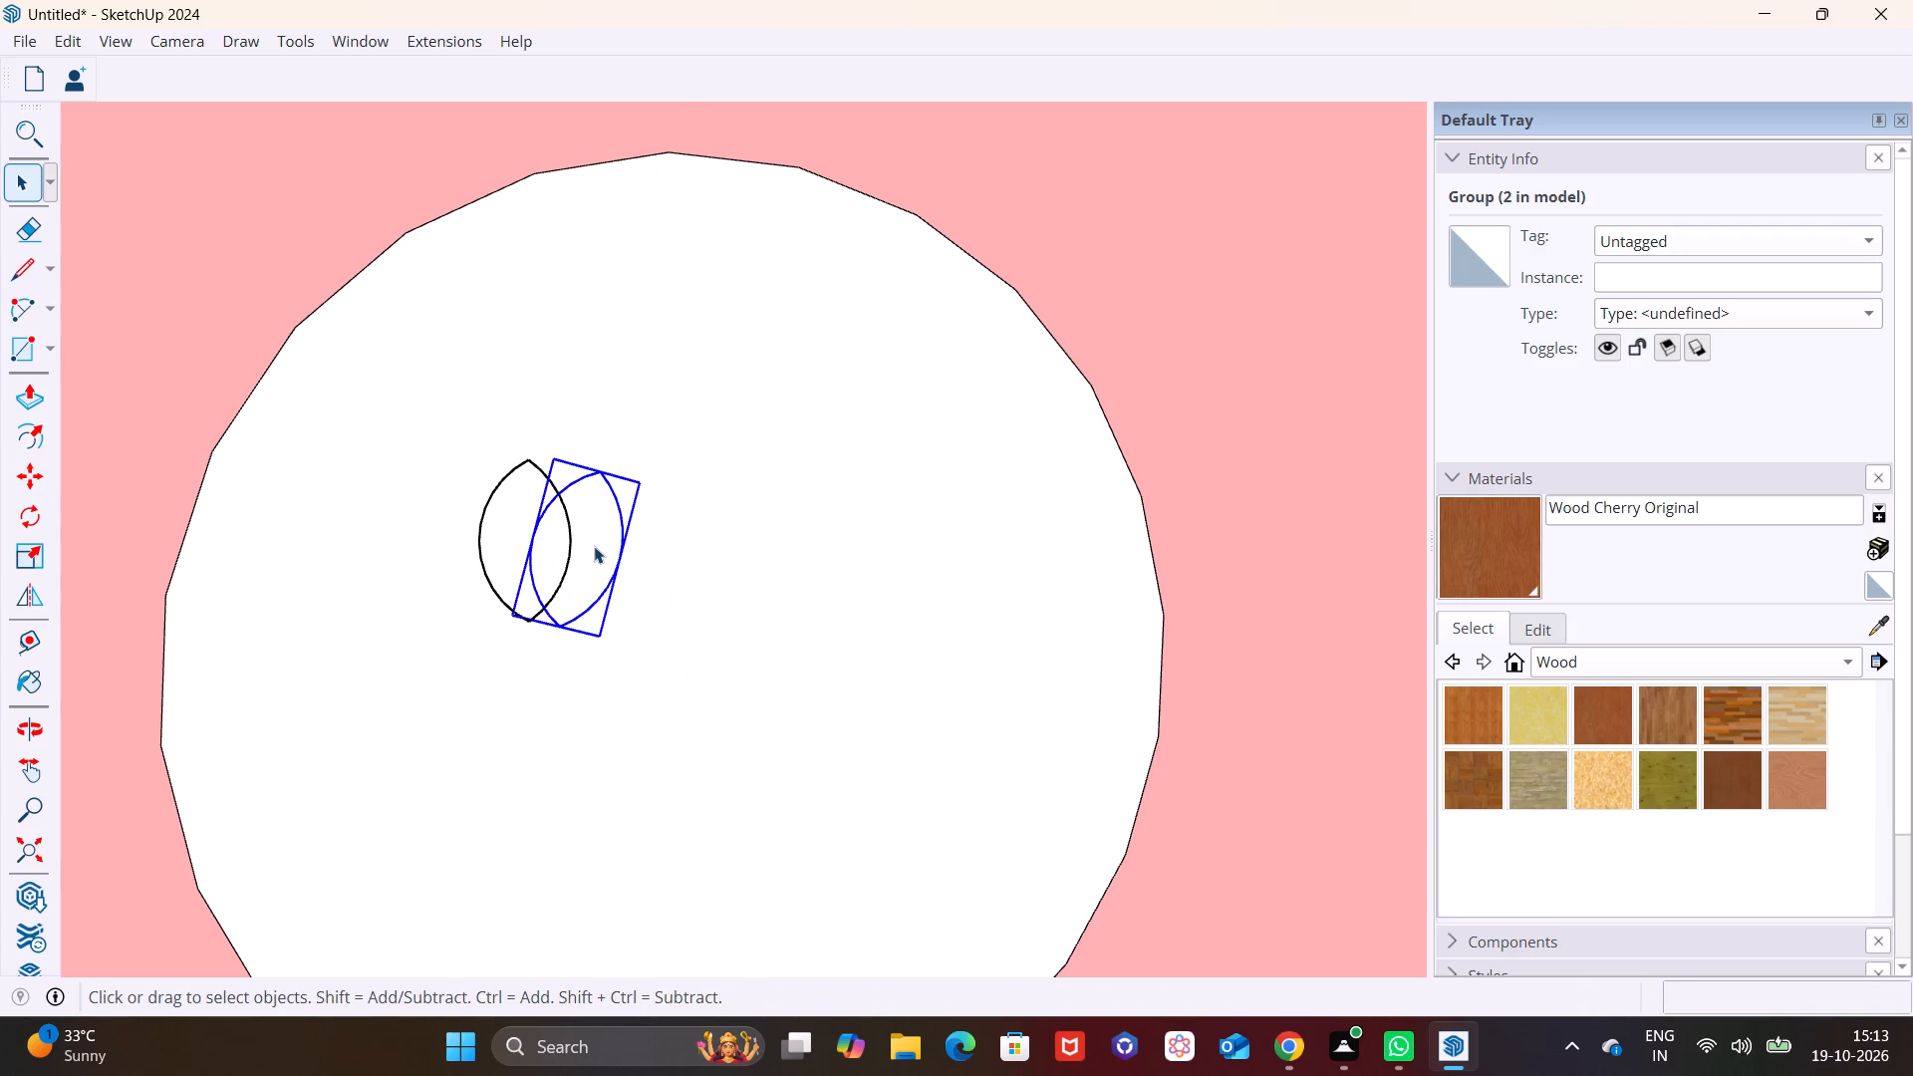
# Copy the rotated leaf 2" sideways to the other side of the original leaf.
pyautogui.press('m')
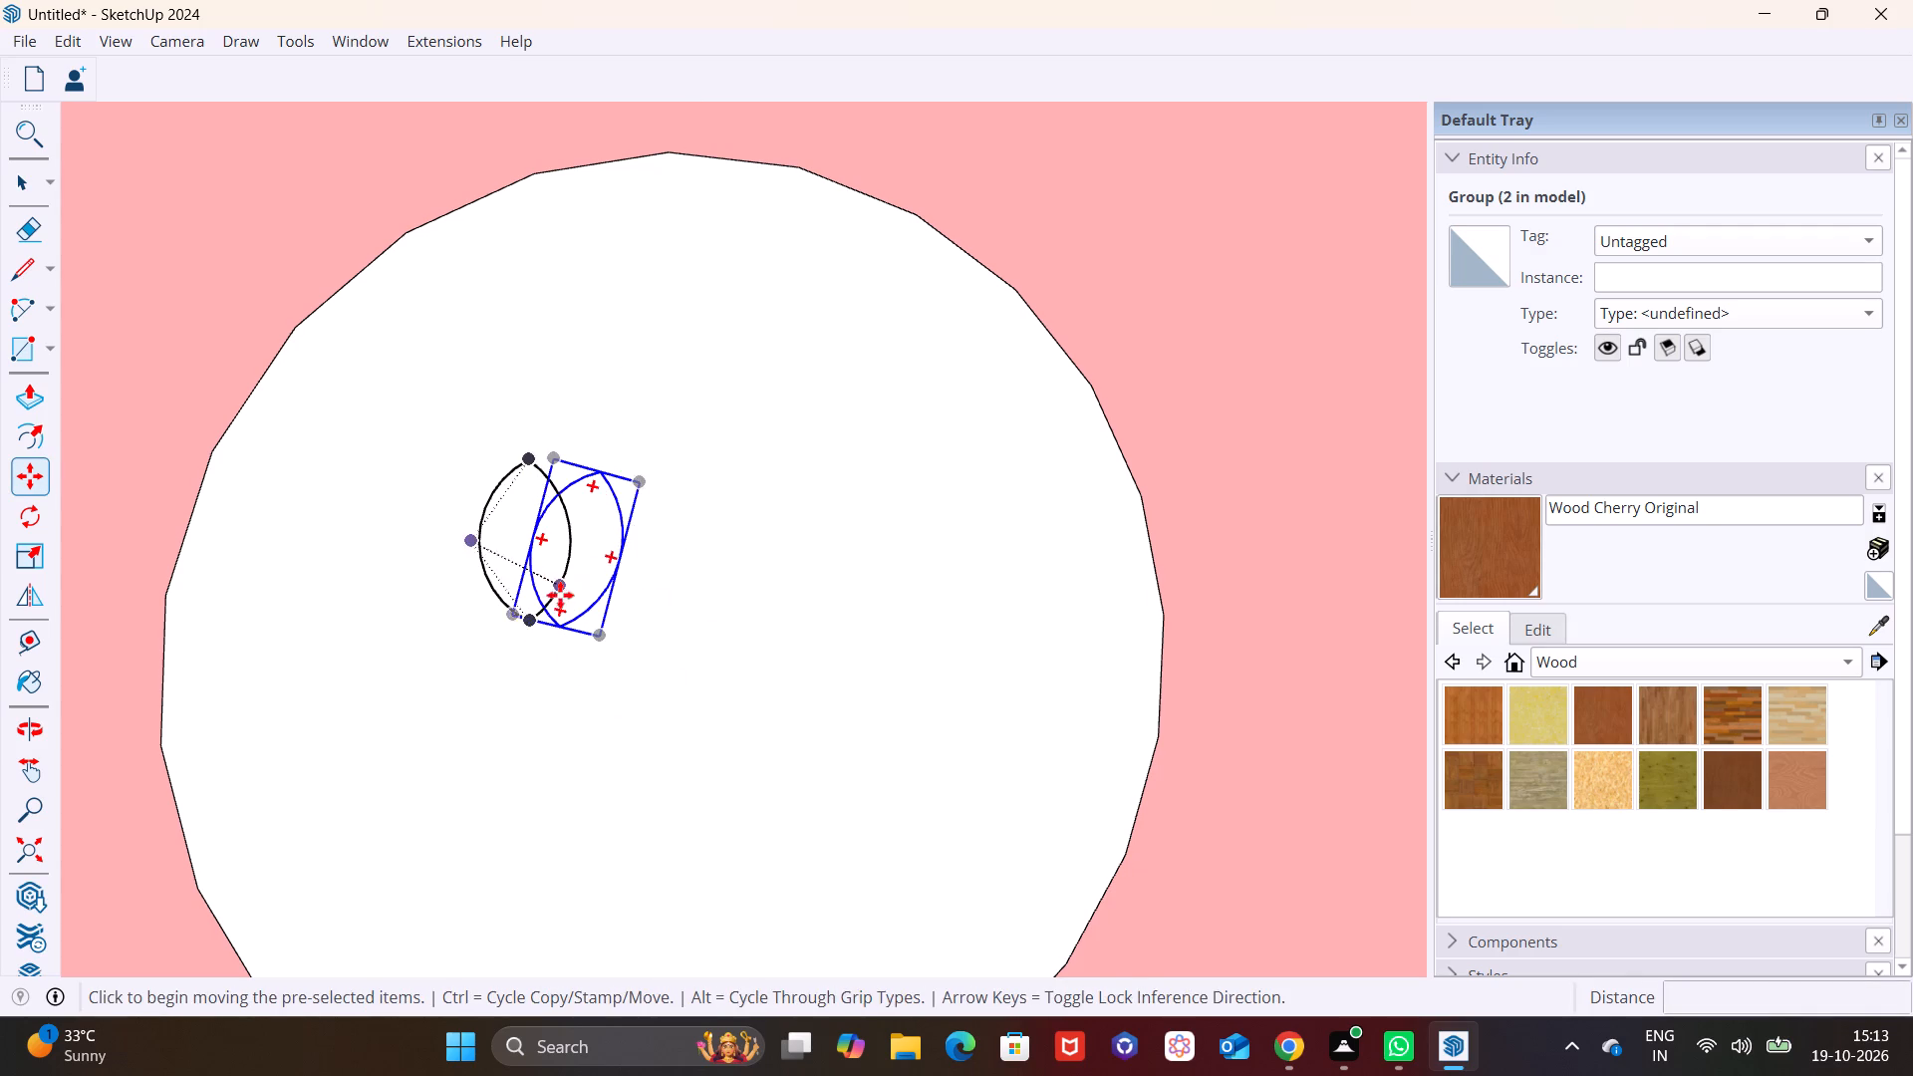
pyautogui.click(504, 607)
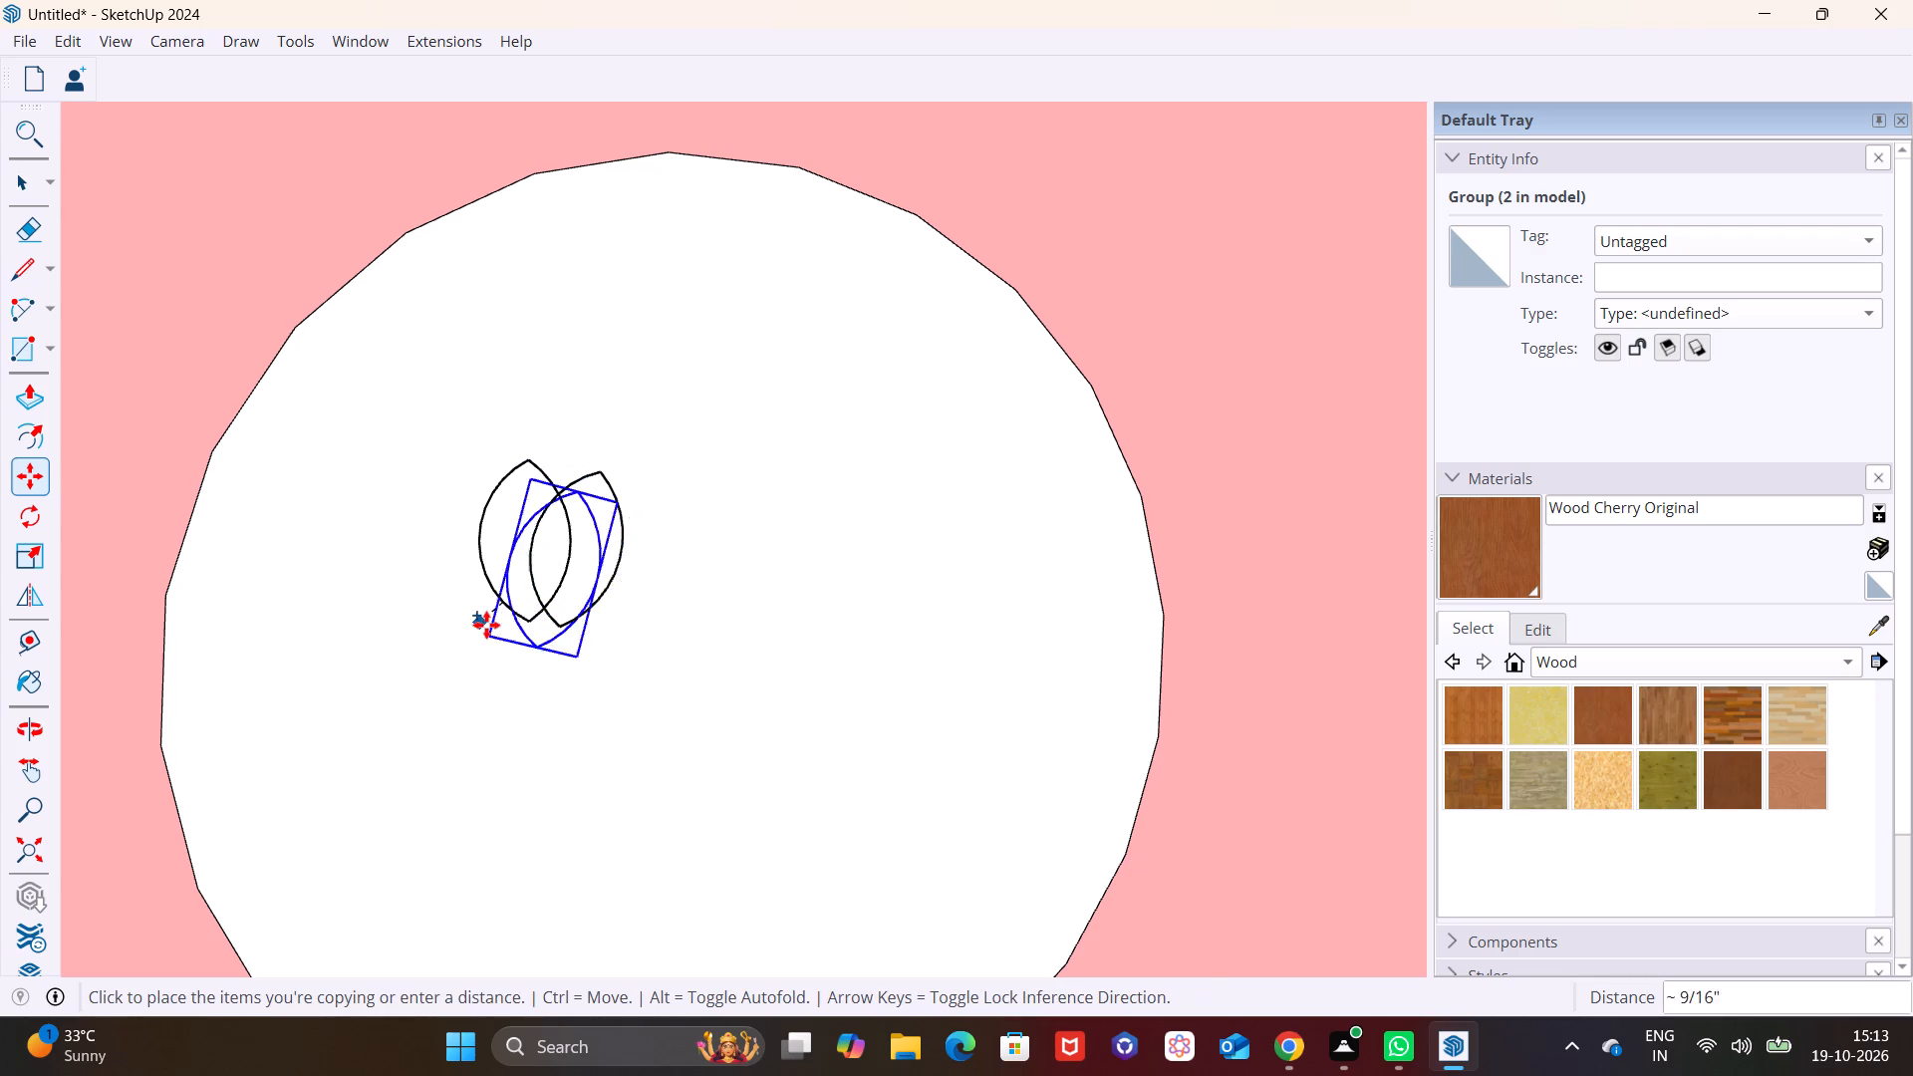
pyautogui.click(387, 608)
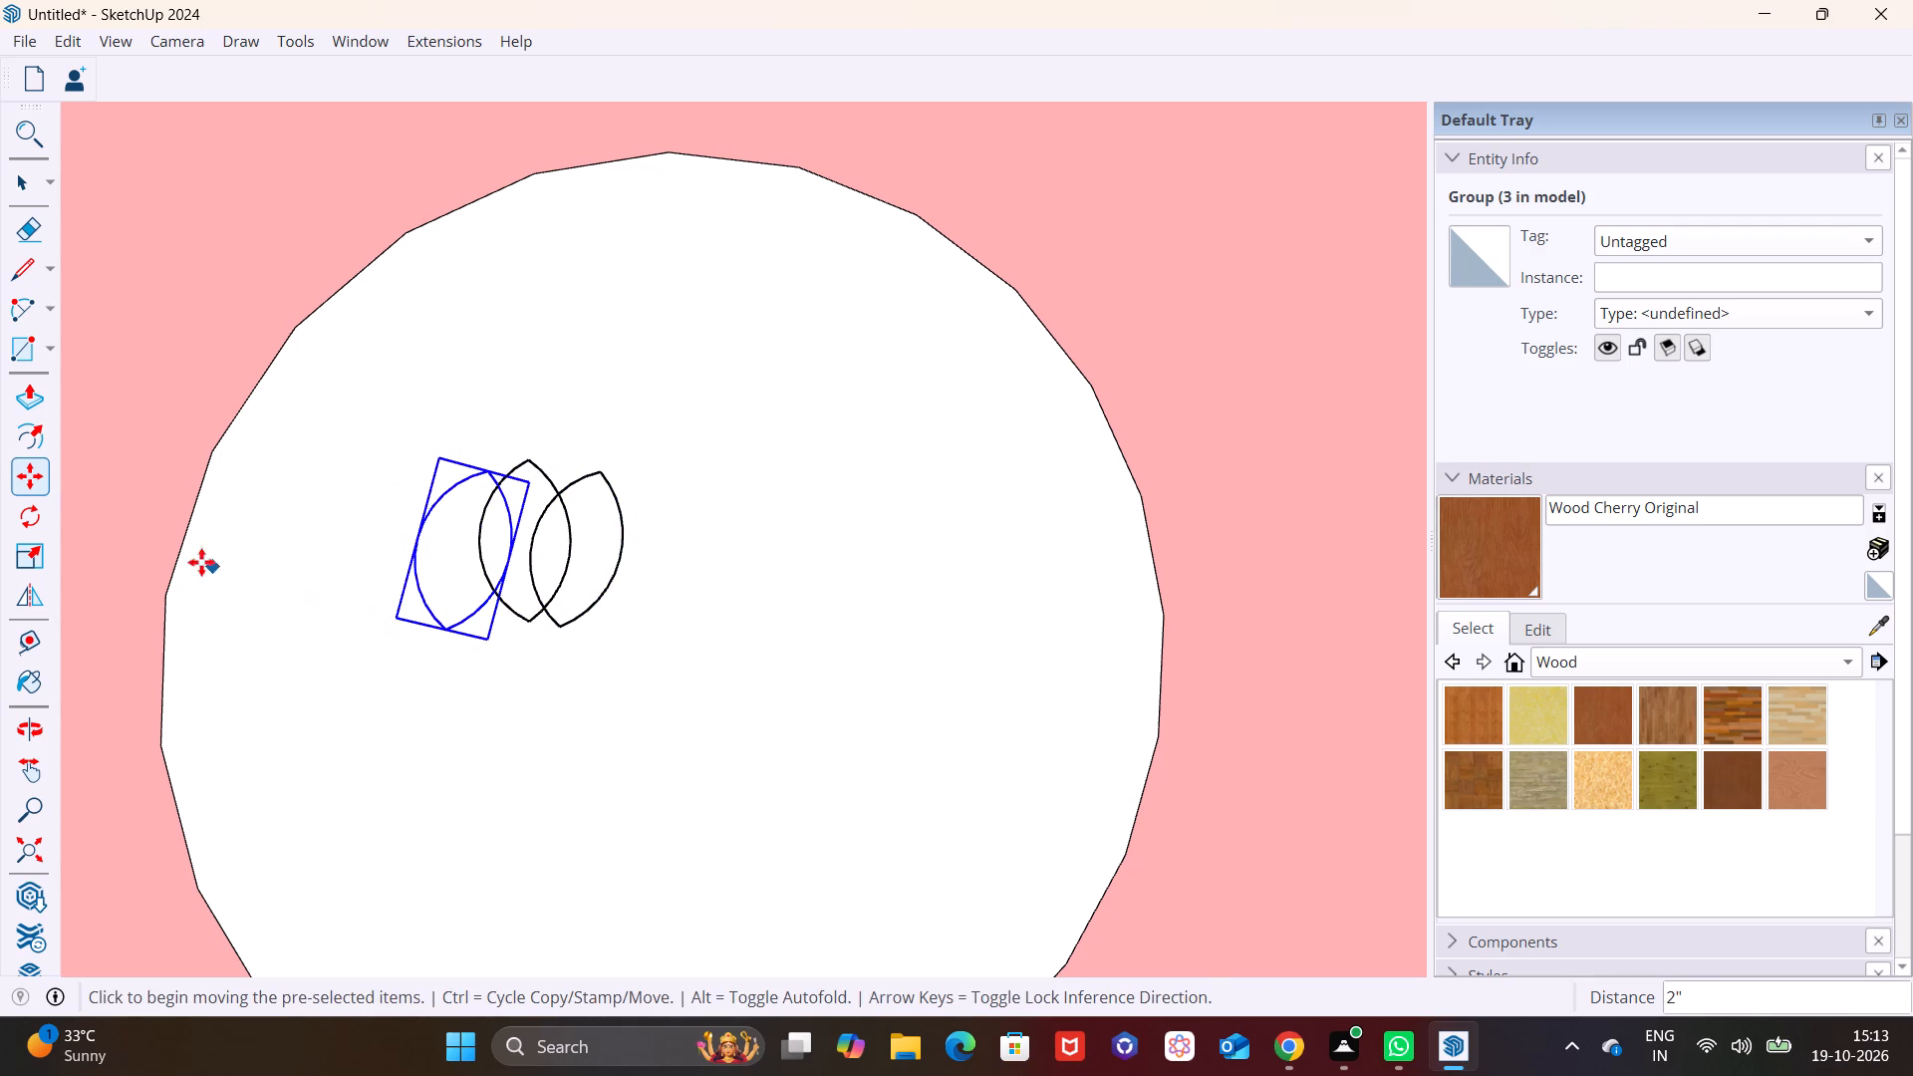
# Rotate the new leaf copy 30 degrees counter-clockwise about a point beside it on the circle's face.
pyautogui.click(31, 511)
pyautogui.click(374, 556)
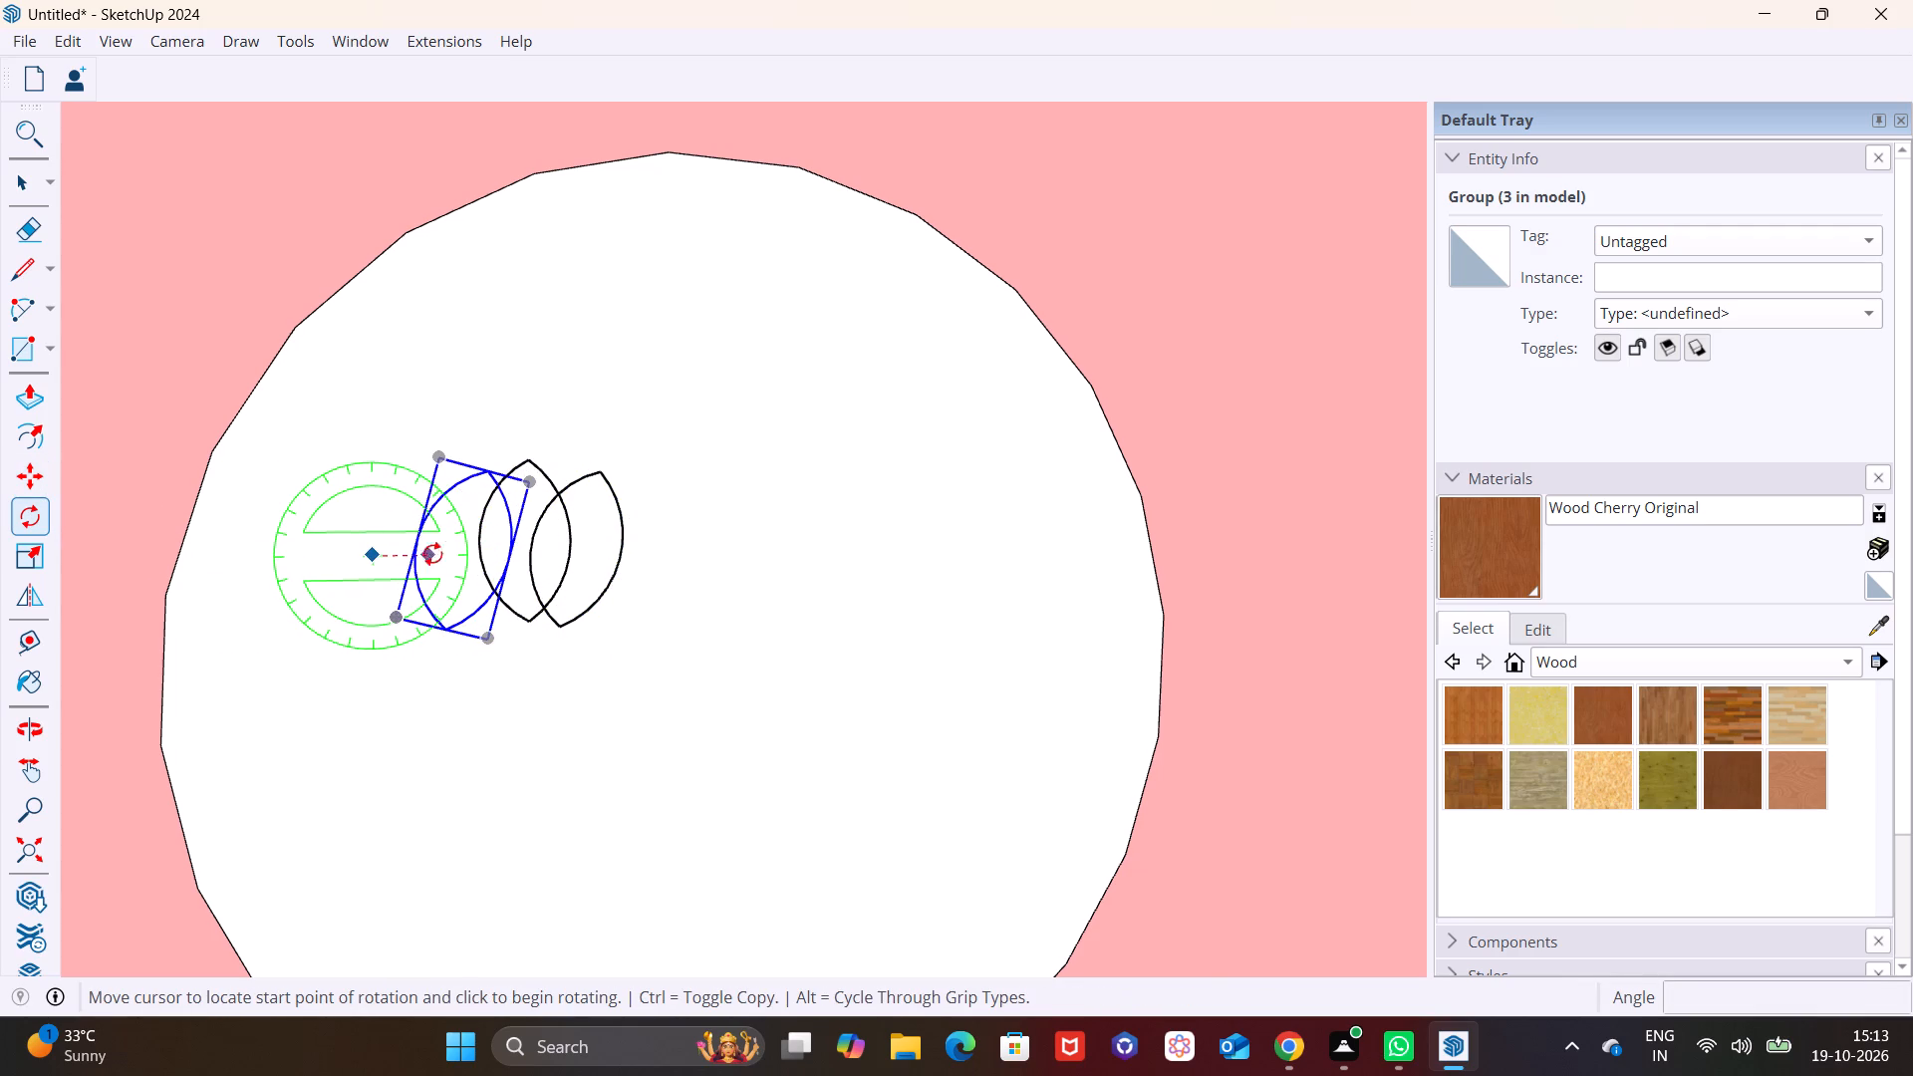
pyautogui.click(459, 548)
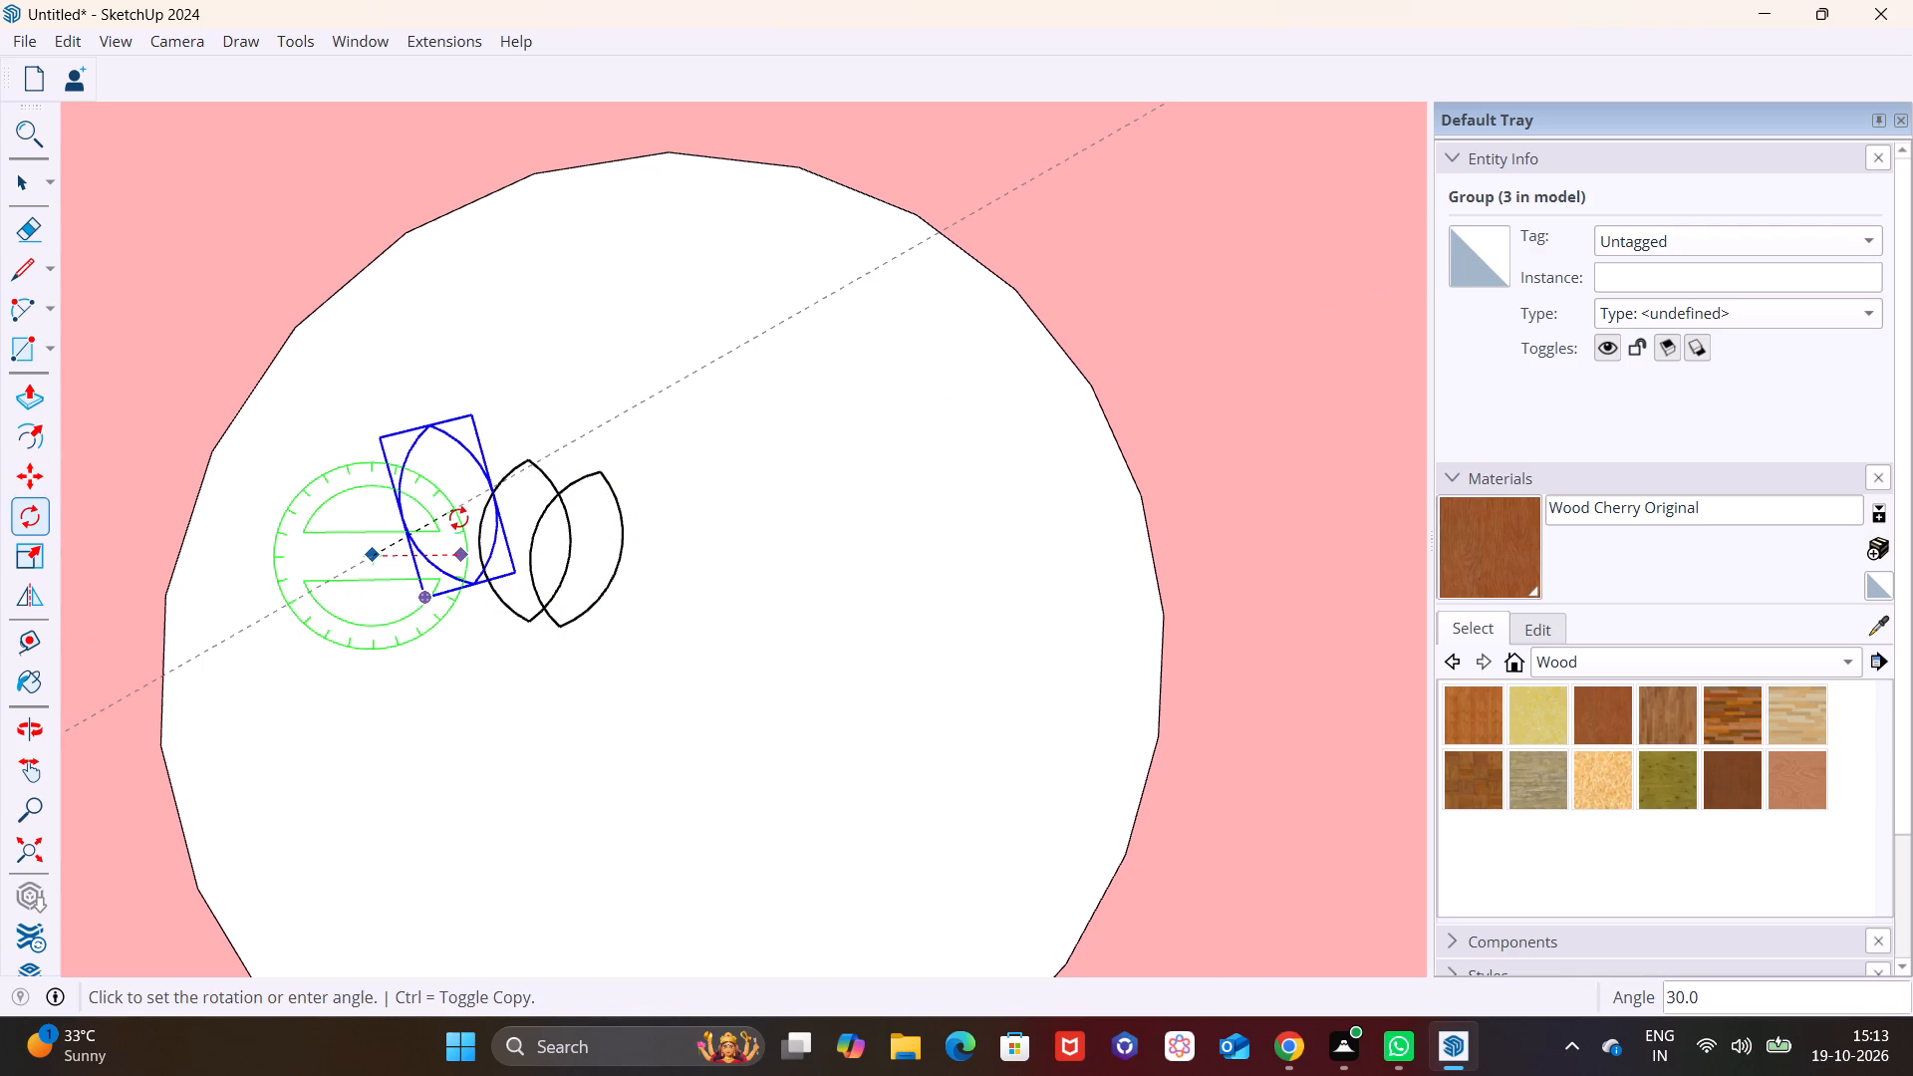
pyautogui.click(458, 517)
pyautogui.press('space')
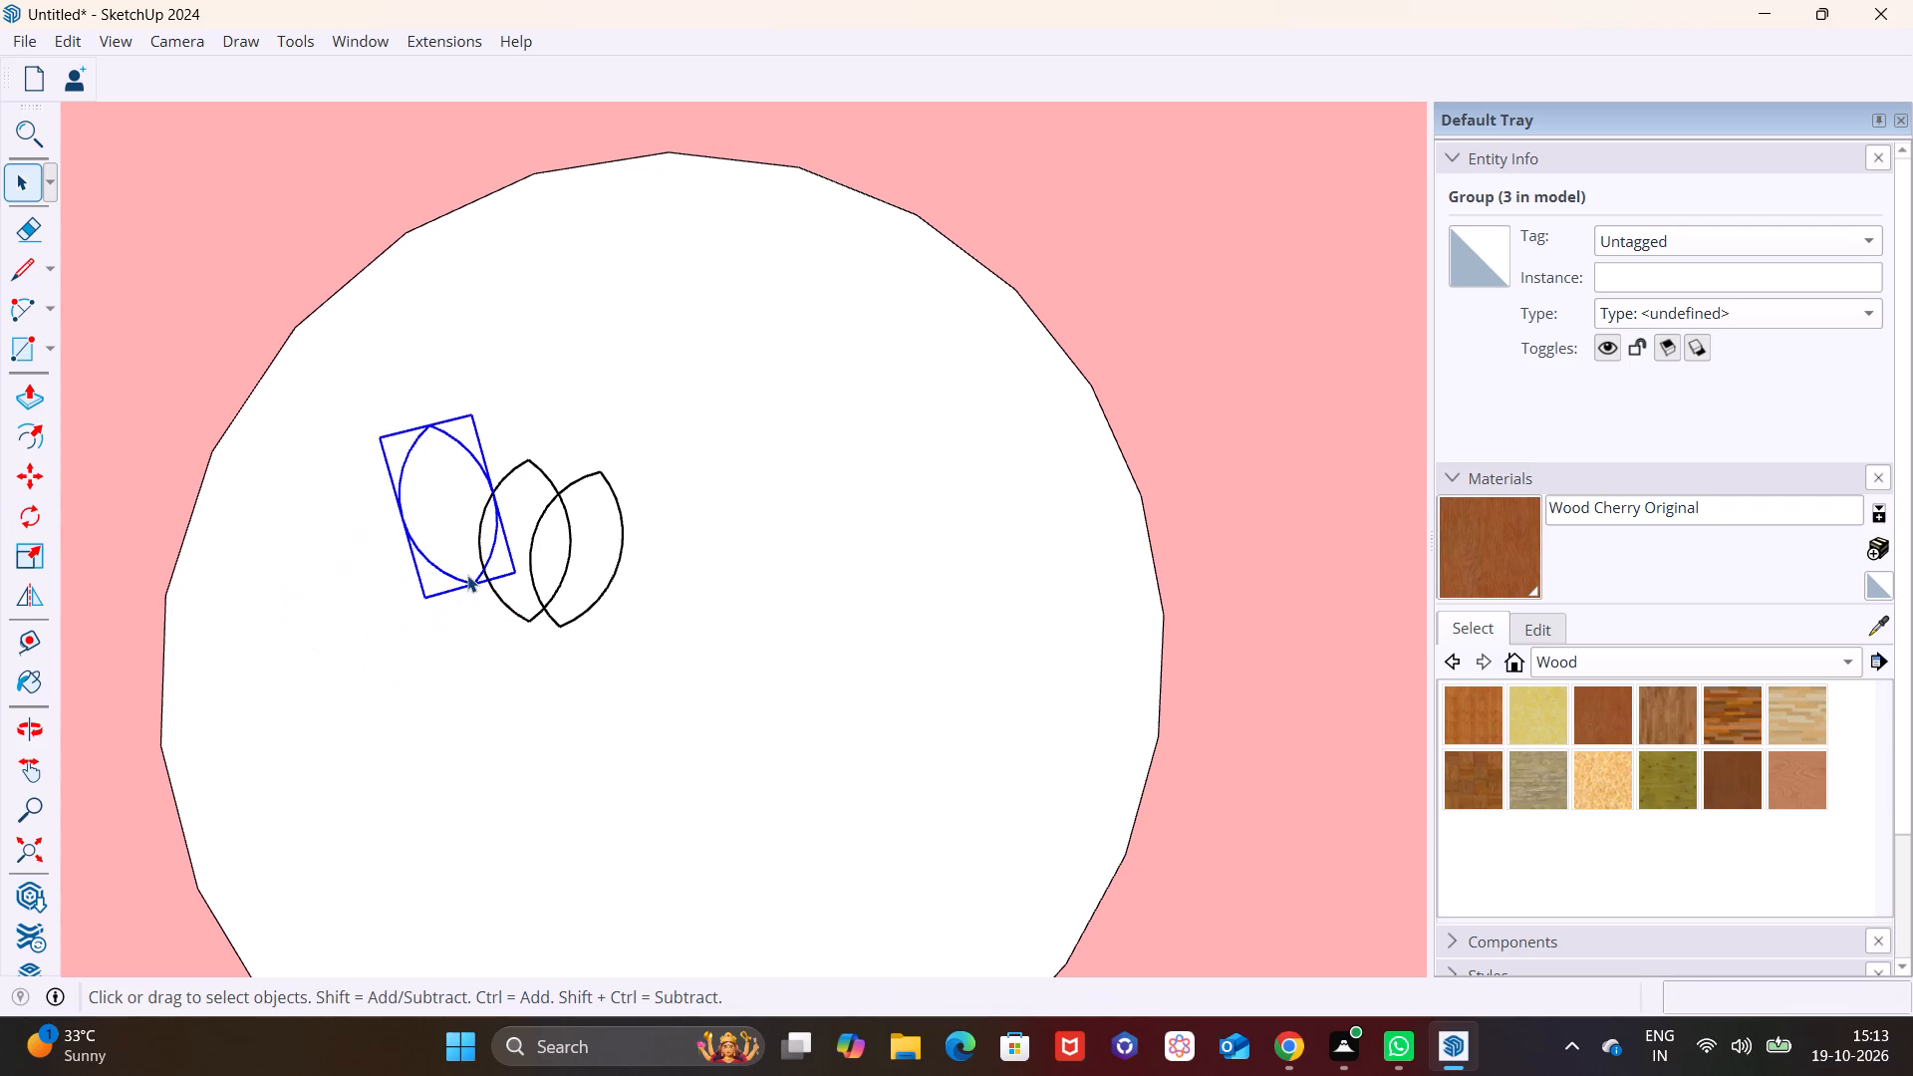
# Move the newly rotated leaf by its lower tip down and toward the middle leaf, overlapping it.
pyautogui.press('m')
pyautogui.click(467, 585)
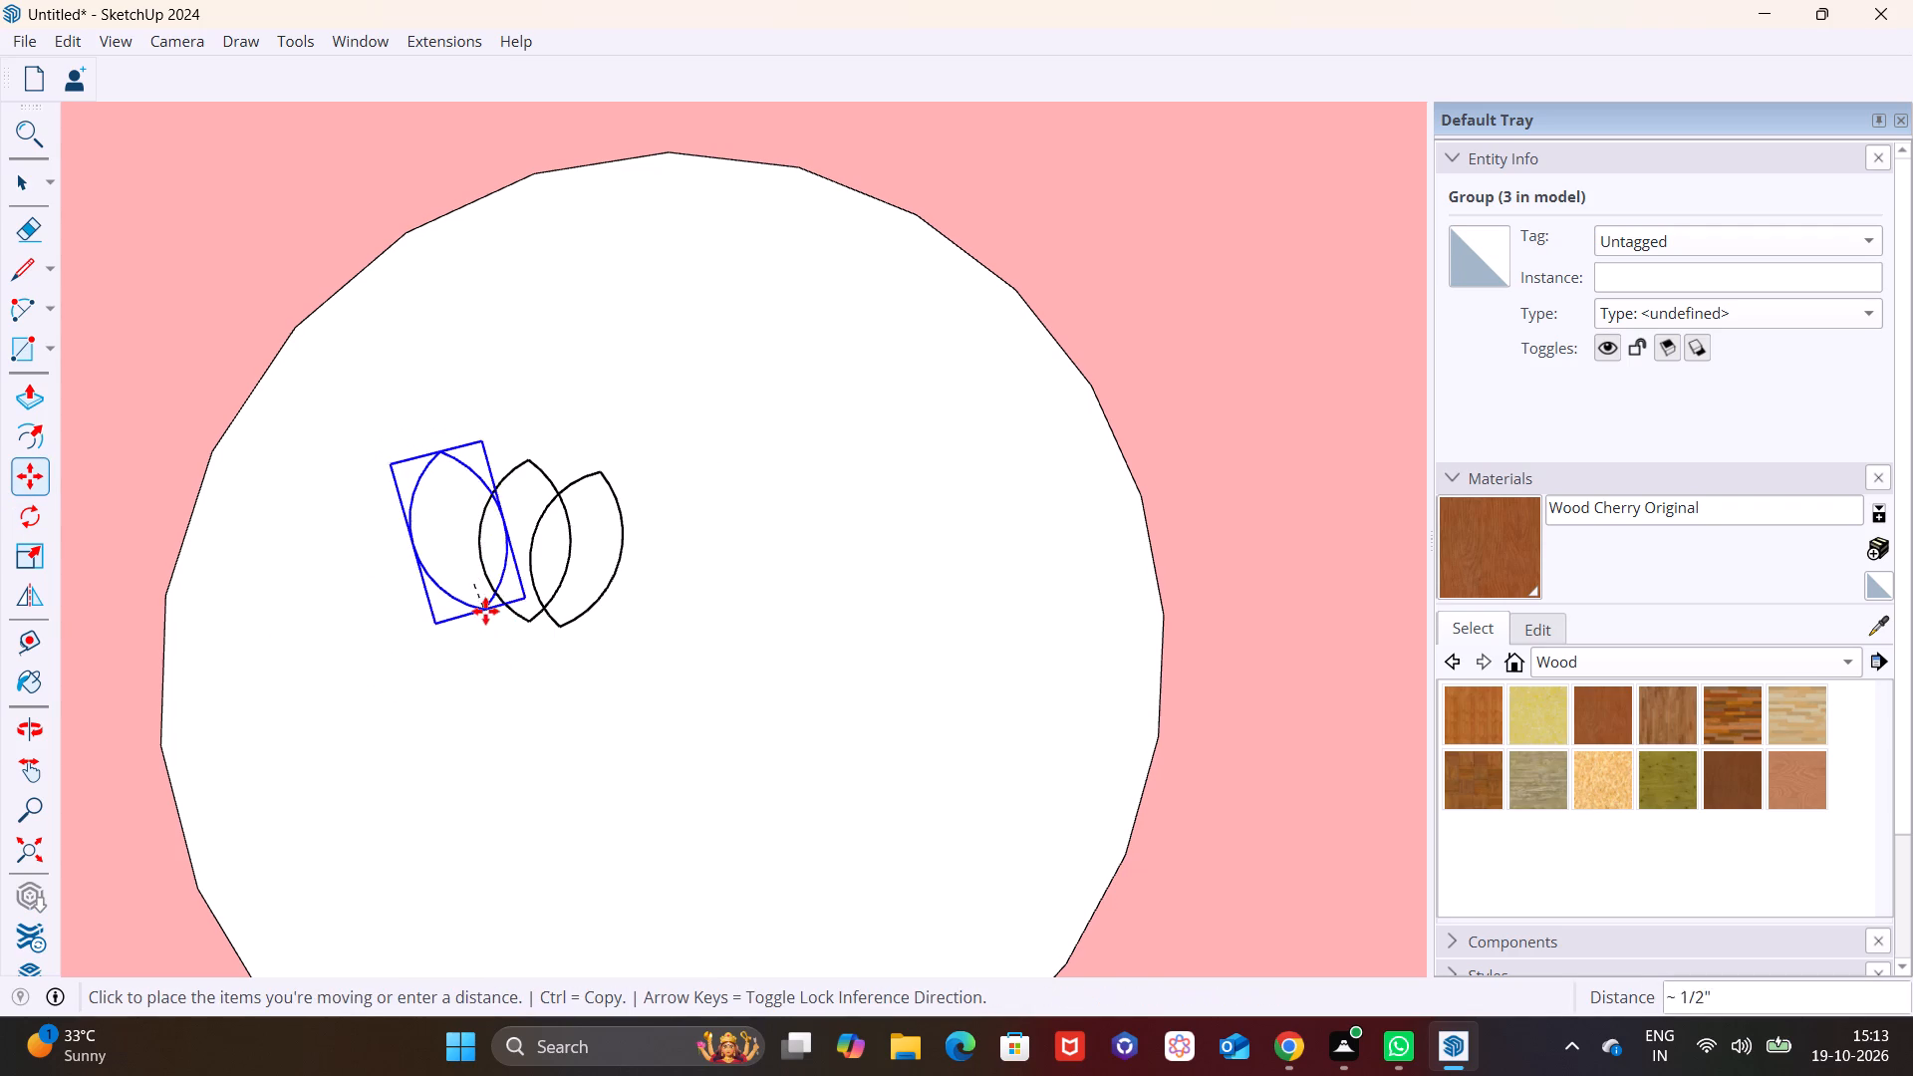
pyautogui.click(502, 644)
pyautogui.press('m')
pyautogui.click(683, 618)
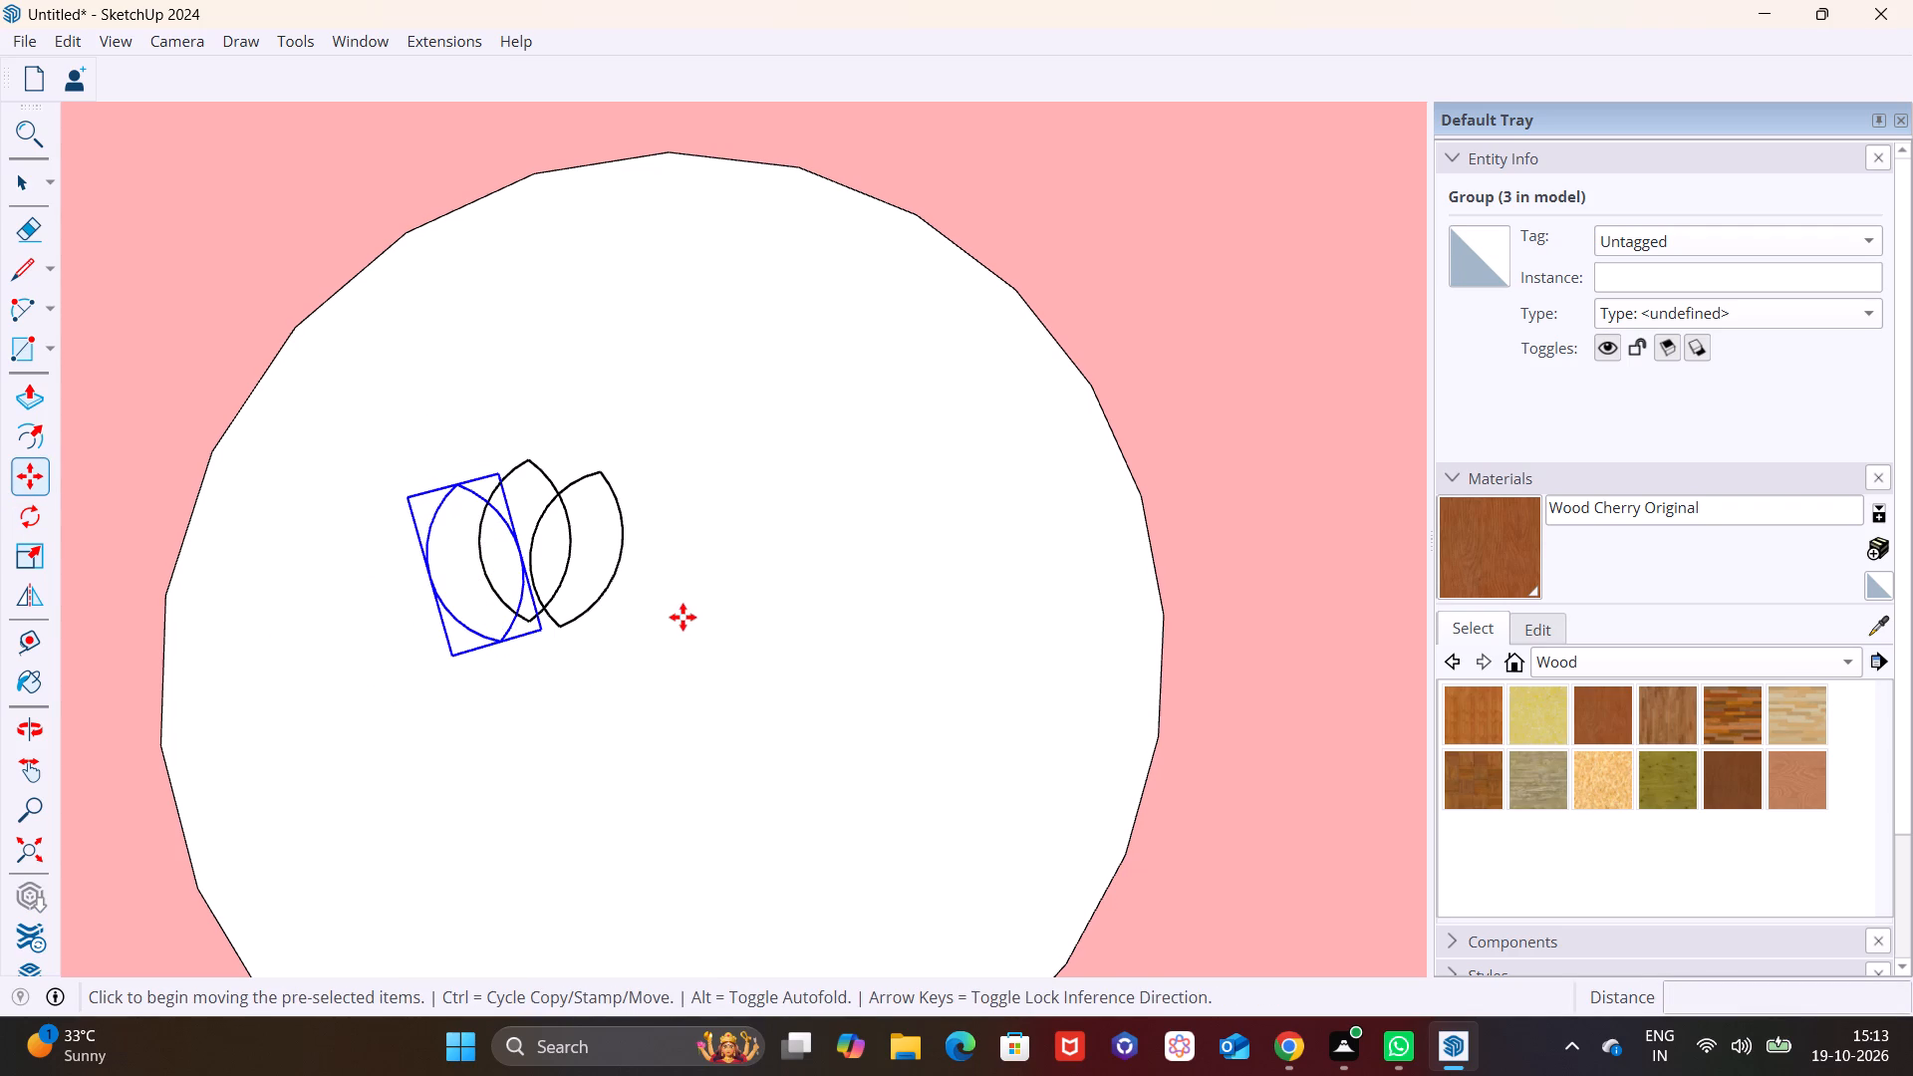
pyautogui.press('space')
pyautogui.click(683, 617)
# Draw the first stem edge as two connected line segments running down from the base of the middle leaf, bending partway.
pyautogui.scroll(-5, 574, 565)
pyautogui.moveTo(606, 627); pyautogui.dragTo(597, 625, button='middle')
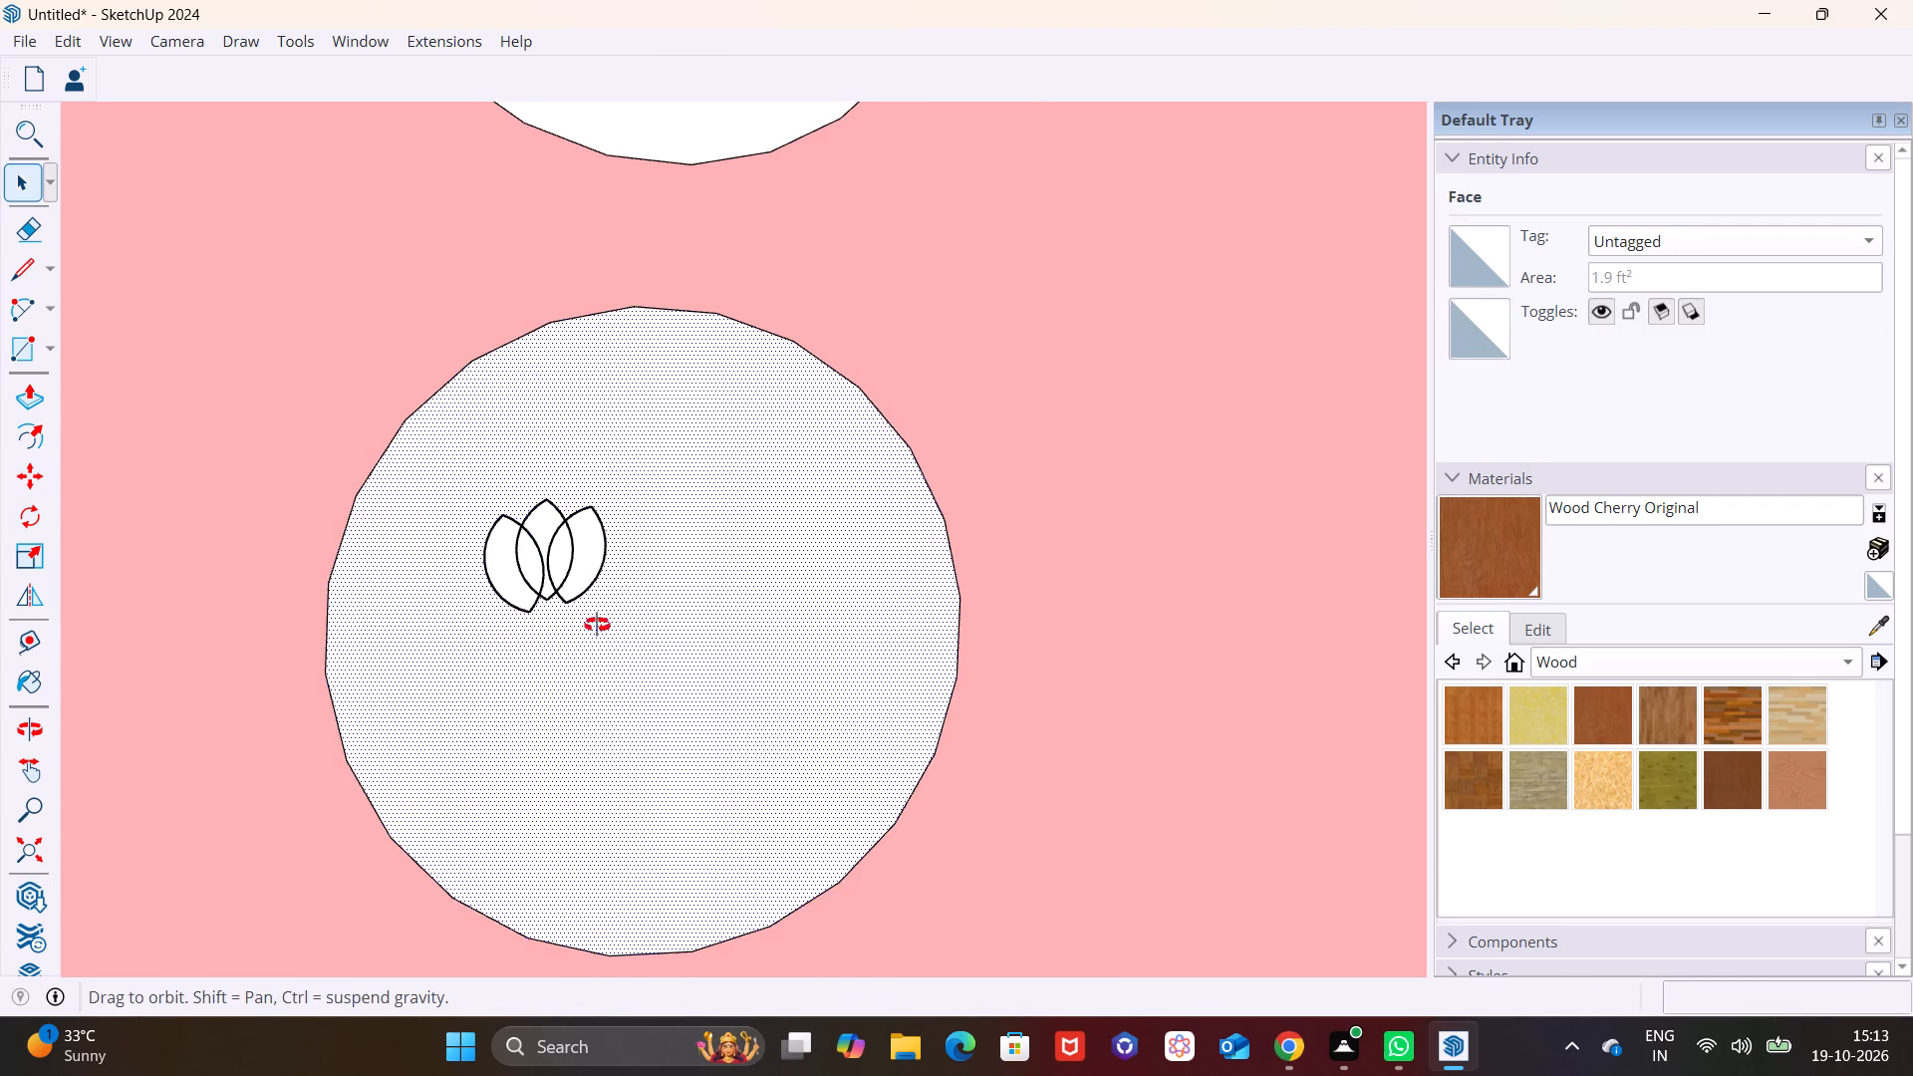
pyautogui.moveTo(597, 625); pyautogui.dragTo(534, 462, button='middle')
pyautogui.scroll(-1, 534, 462)
pyautogui.moveTo(632, 561); pyautogui.dragTo(644, 635, button='middle')
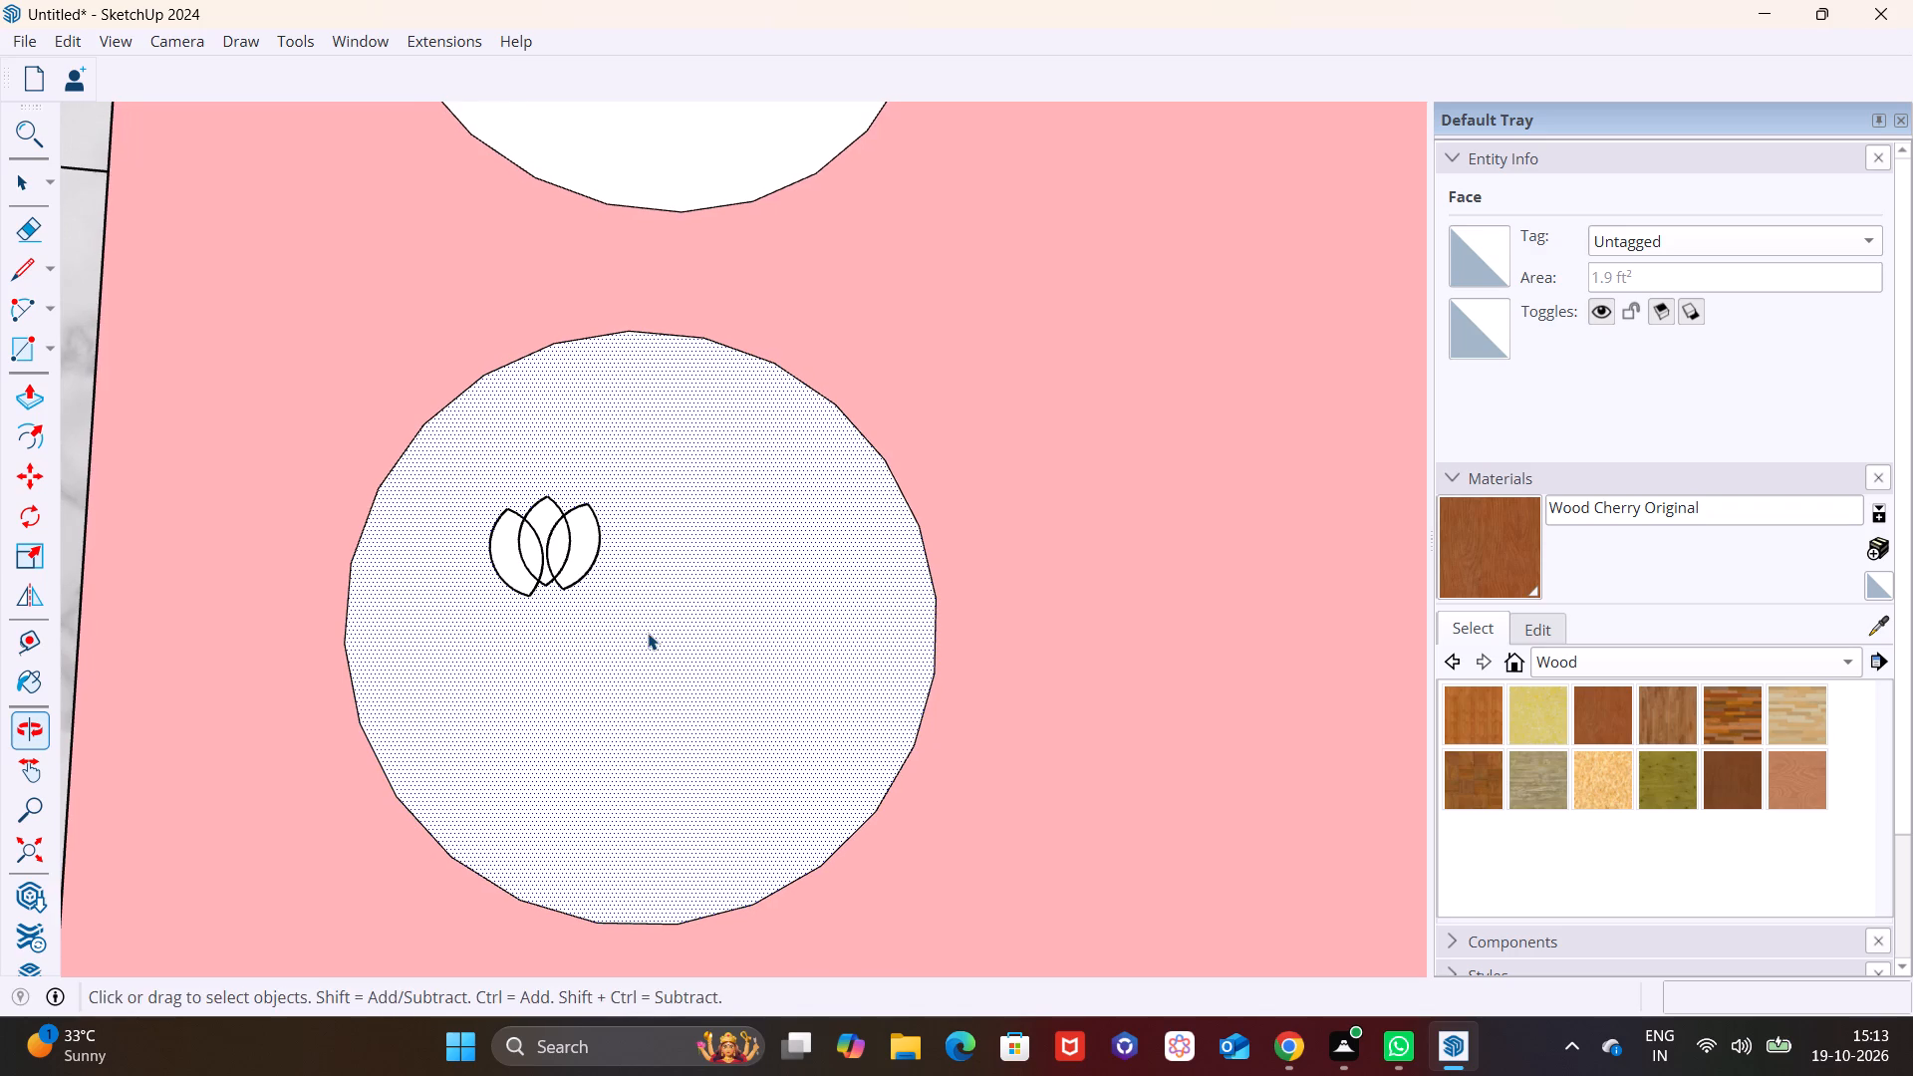
pyautogui.keyDown('shift'); pyautogui.moveTo(648, 633); pyautogui.dragTo(601, 490, button='middle'); pyautogui.keyUp('shift')
pyautogui.click(14, 284)
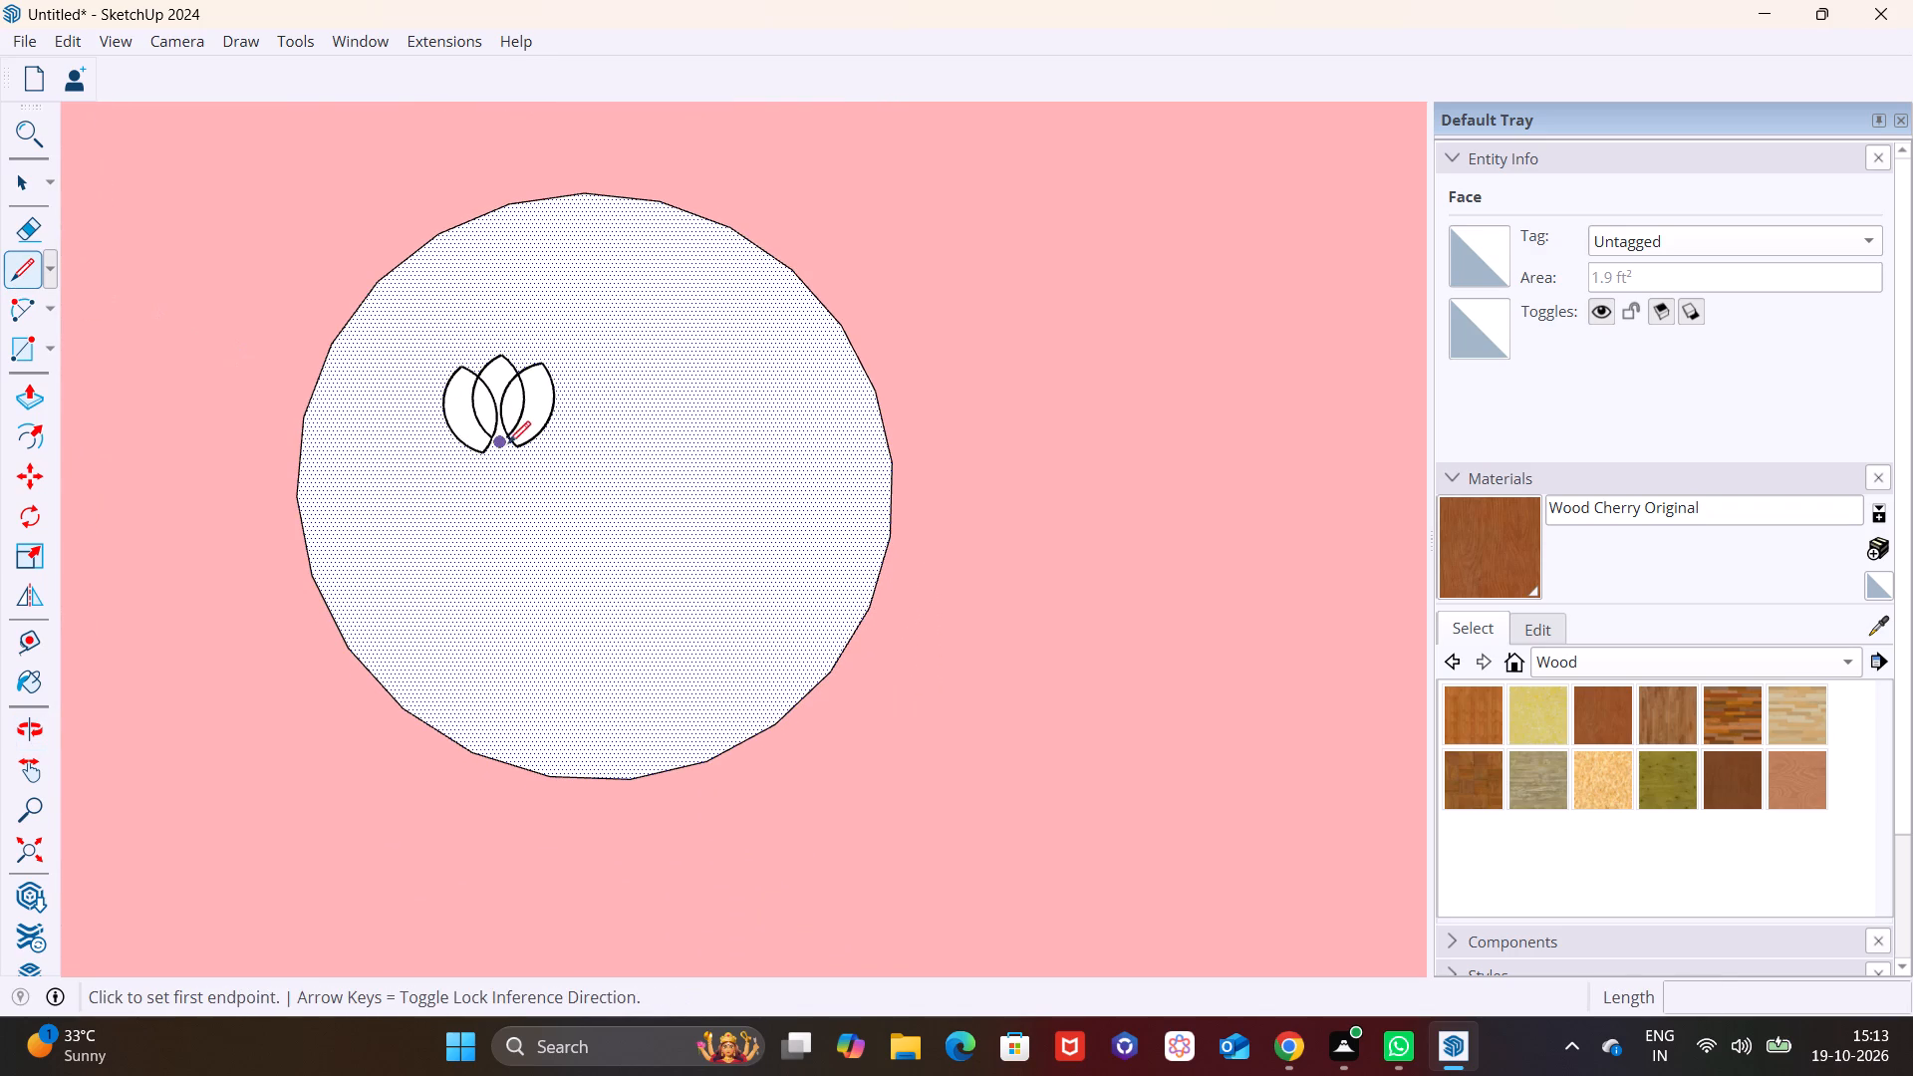
pyautogui.click(494, 441)
pyautogui.click(509, 520)
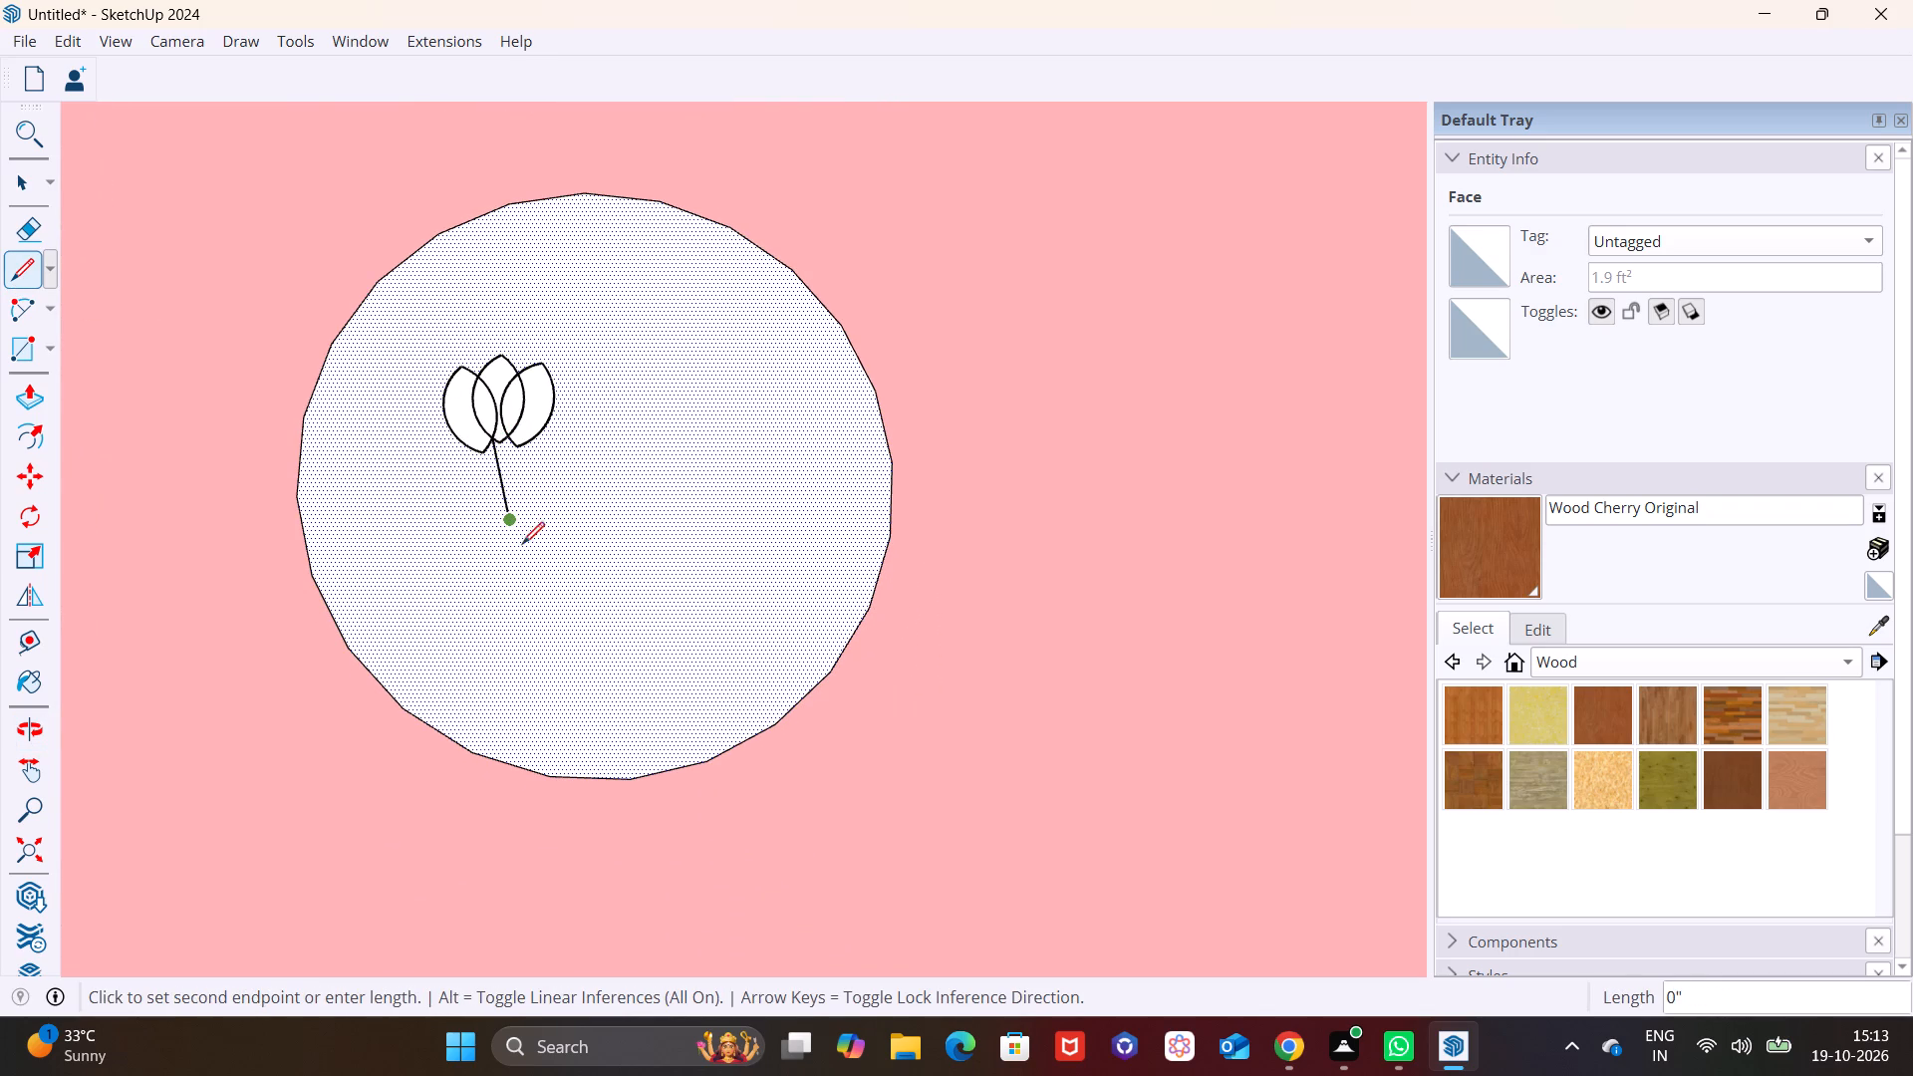
pyautogui.click(564, 616)
pyautogui.press('space')
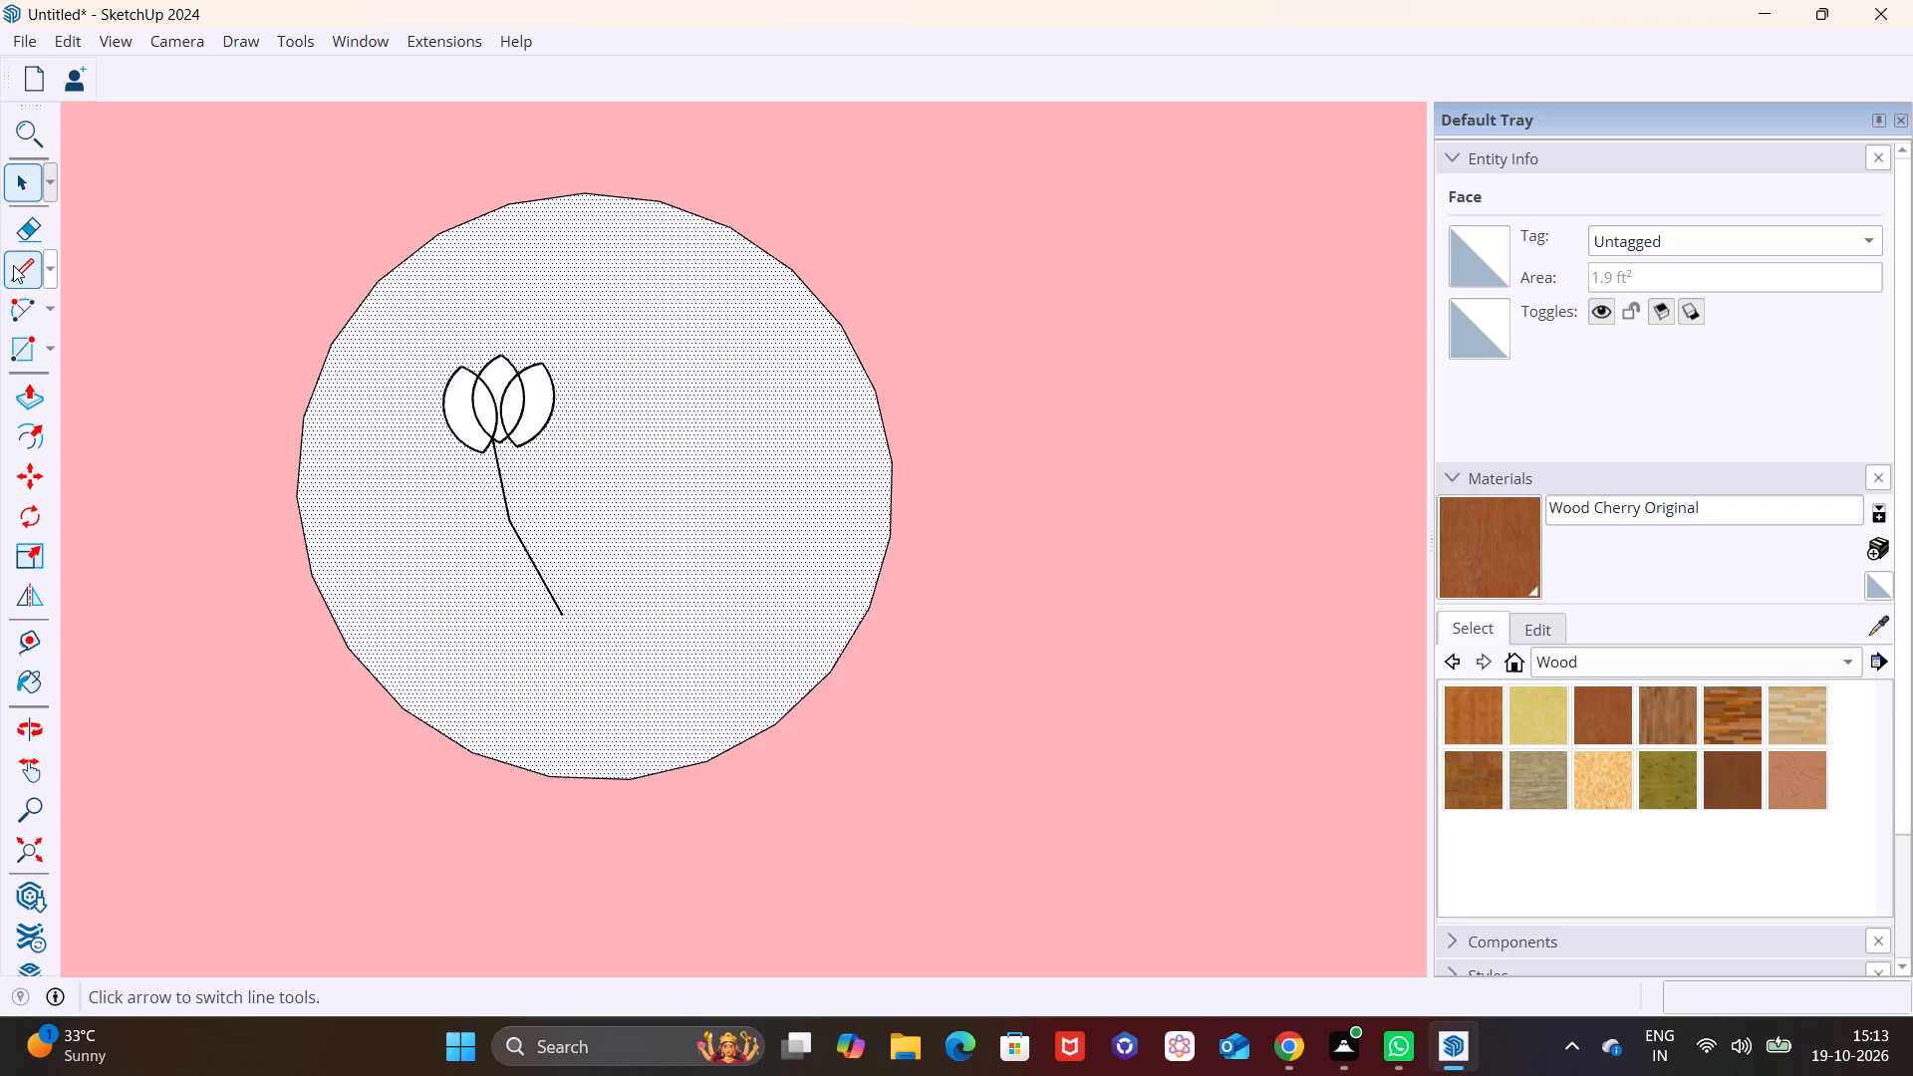
# Draw a second stem edge alongside the first from the middle leaf's base, with segments about 2 7/16" and 3 5/16" long.
pyautogui.click(12, 264)
pyautogui.scroll(6, 465, 462)
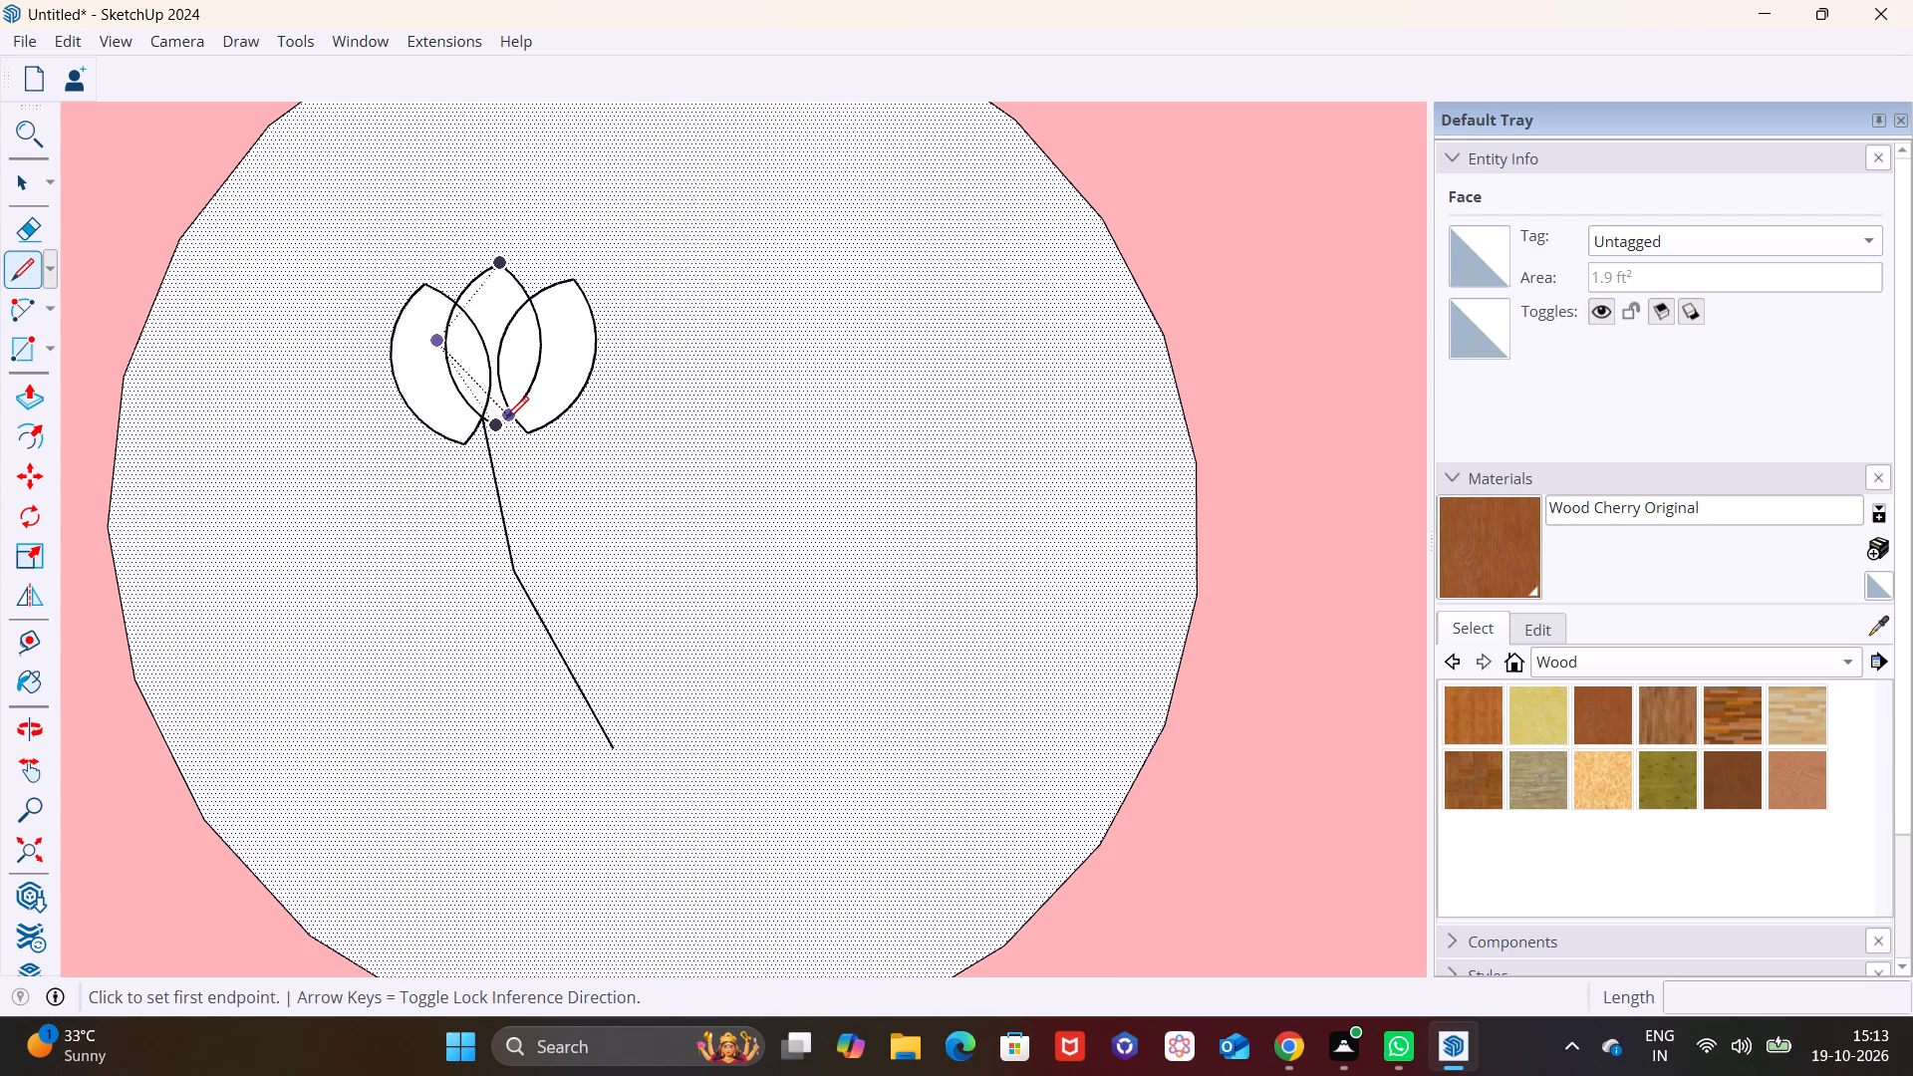
pyautogui.click(508, 418)
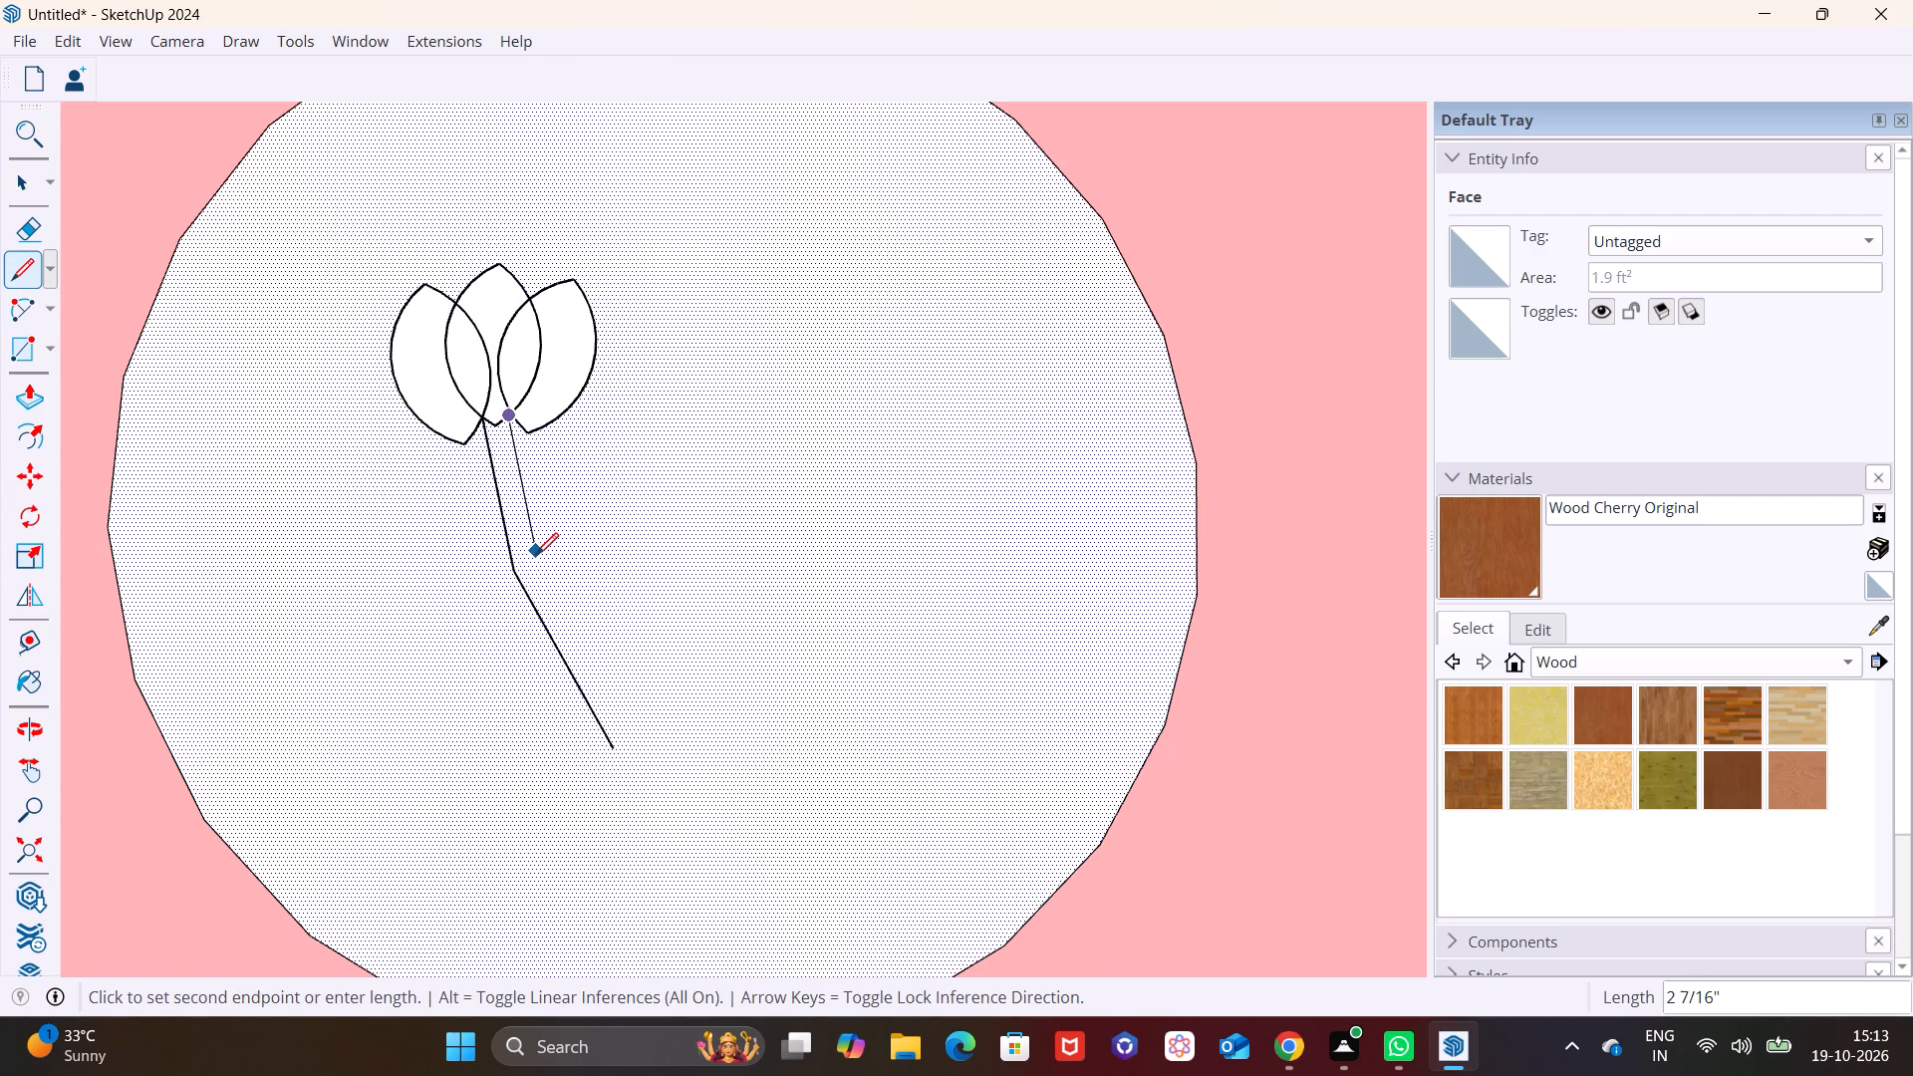
pyautogui.click(536, 555)
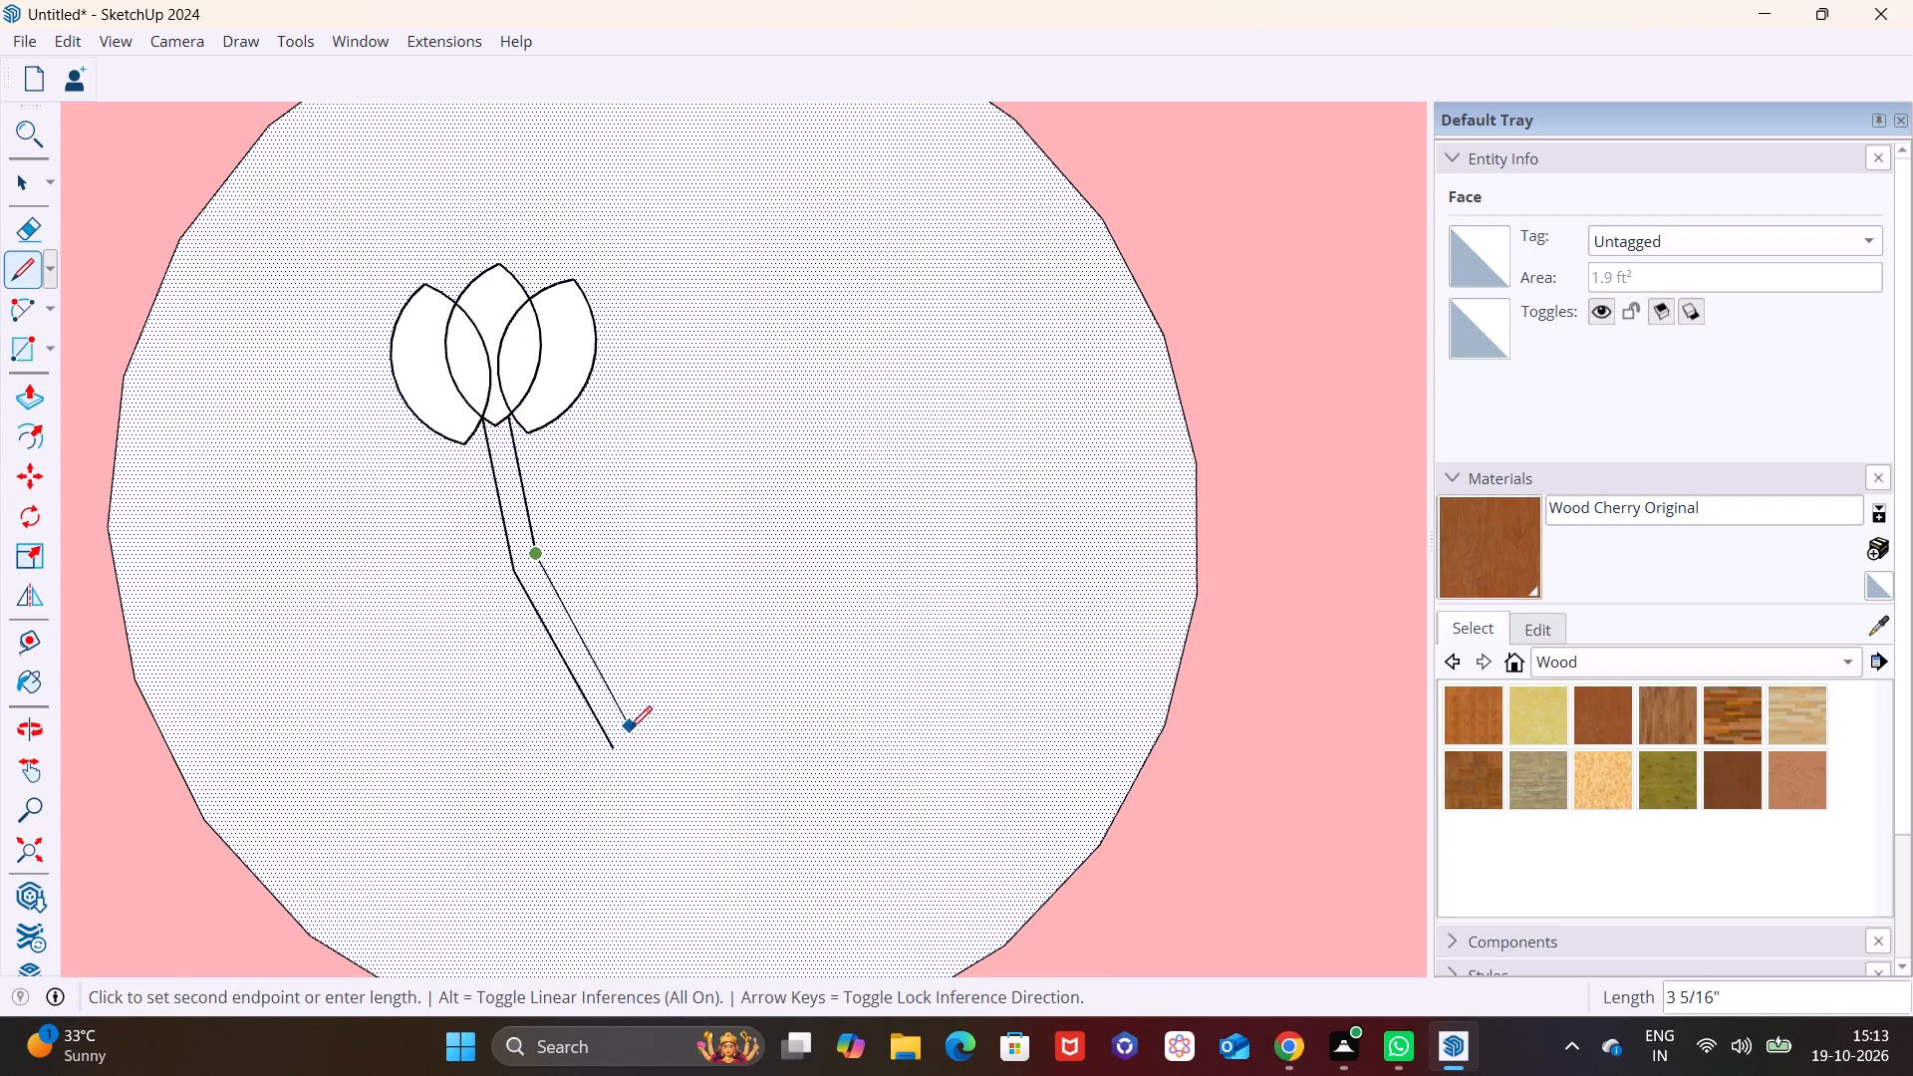
pyautogui.click(630, 728)
pyautogui.press('space')
# Make the circle's face behind the leaves and stem into a group.
pyautogui.scroll(-6, 638, 571)
pyautogui.keyDown('shift'); pyautogui.moveTo(631, 538); pyautogui.dragTo(550, 514, button='middle'); pyautogui.keyUp('shift')
pyautogui.moveTo(351, 359); pyautogui.dragTo(593, 658)
pyautogui.rightClick(489, 556)
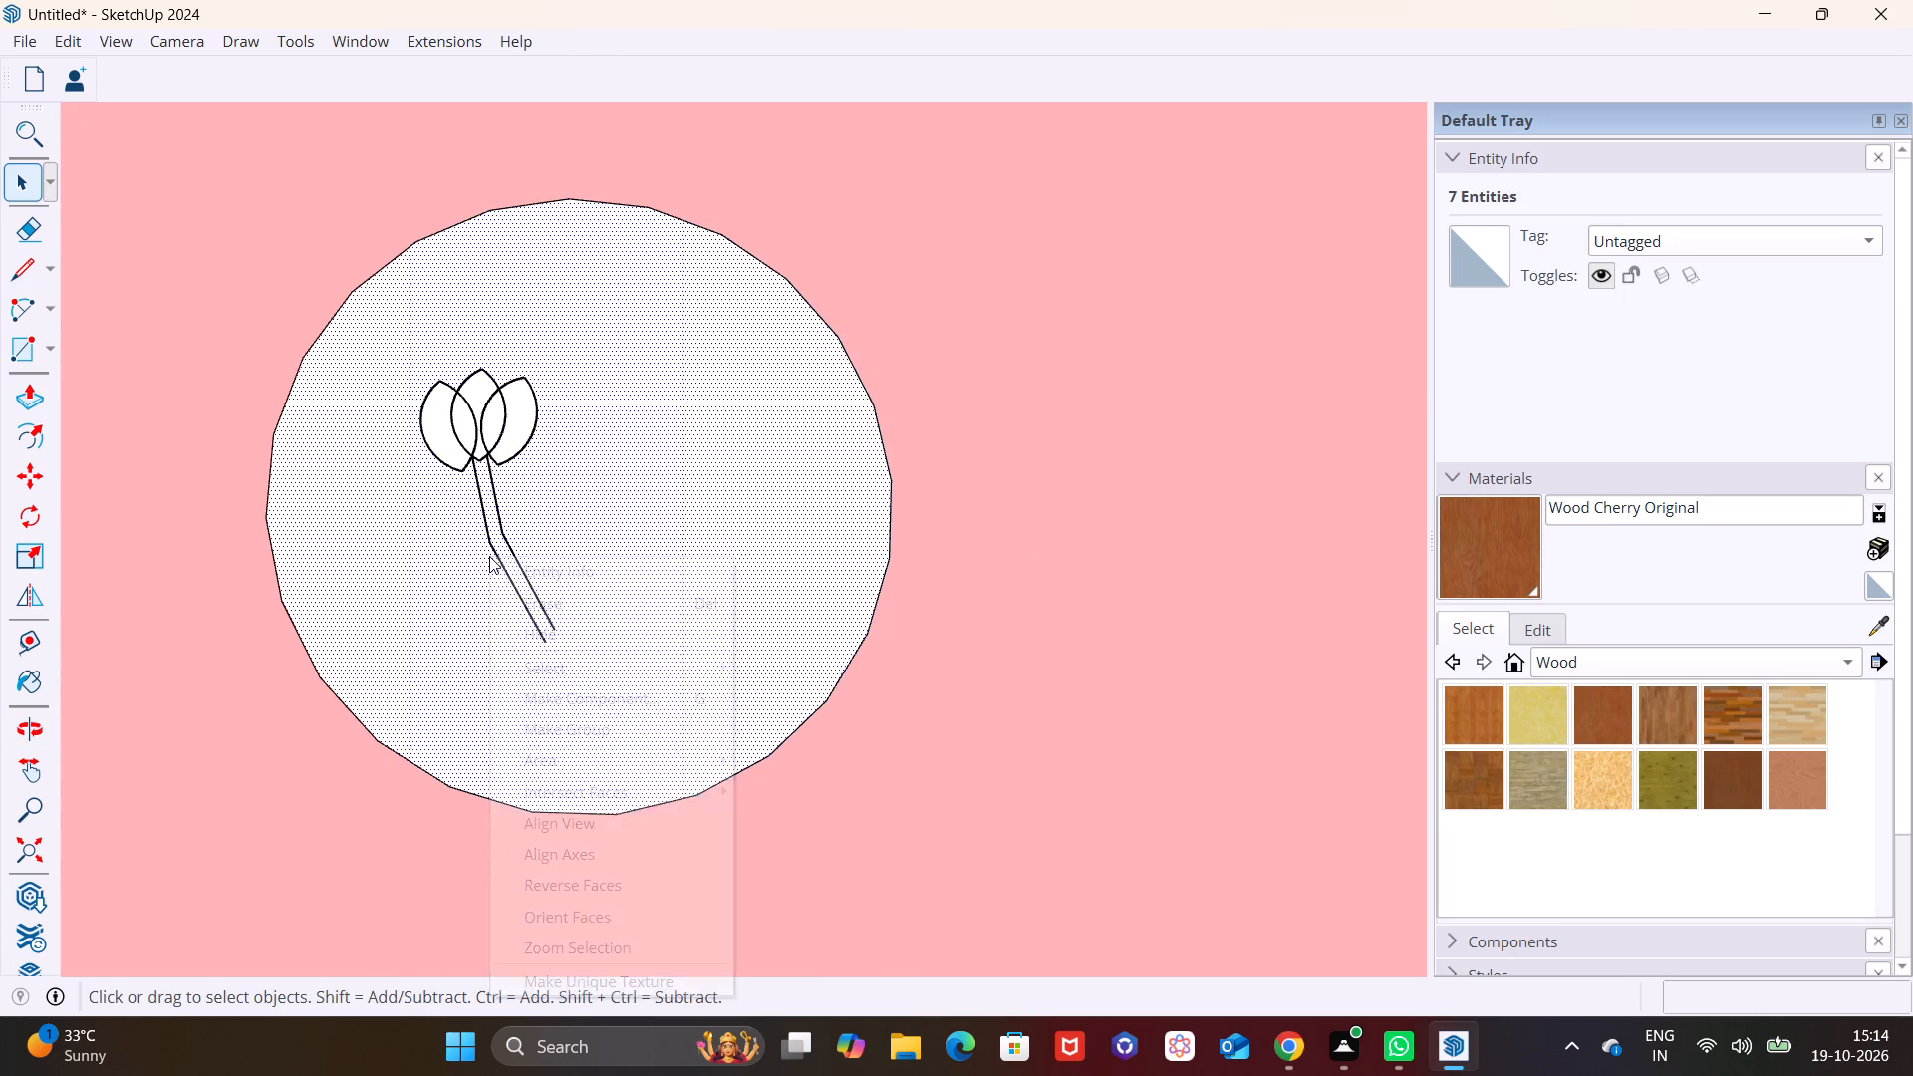
pyautogui.click(572, 733)
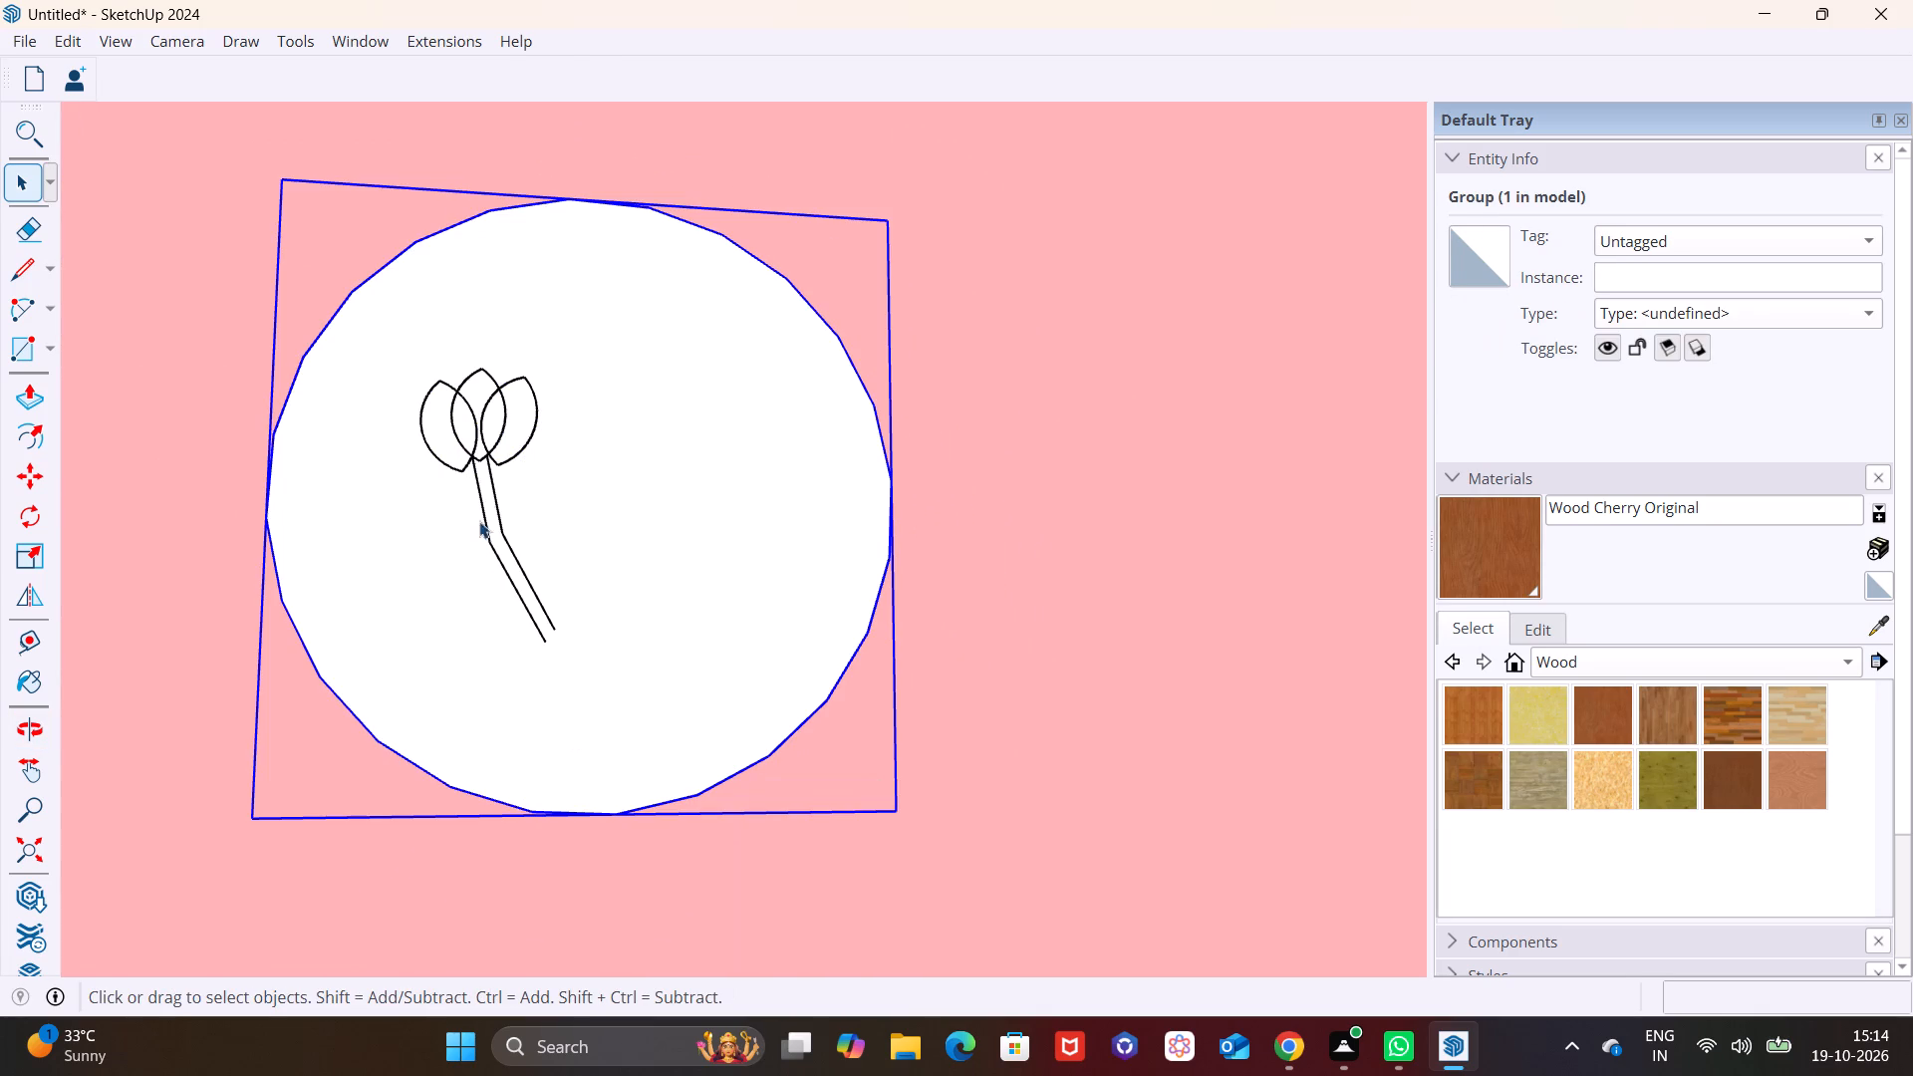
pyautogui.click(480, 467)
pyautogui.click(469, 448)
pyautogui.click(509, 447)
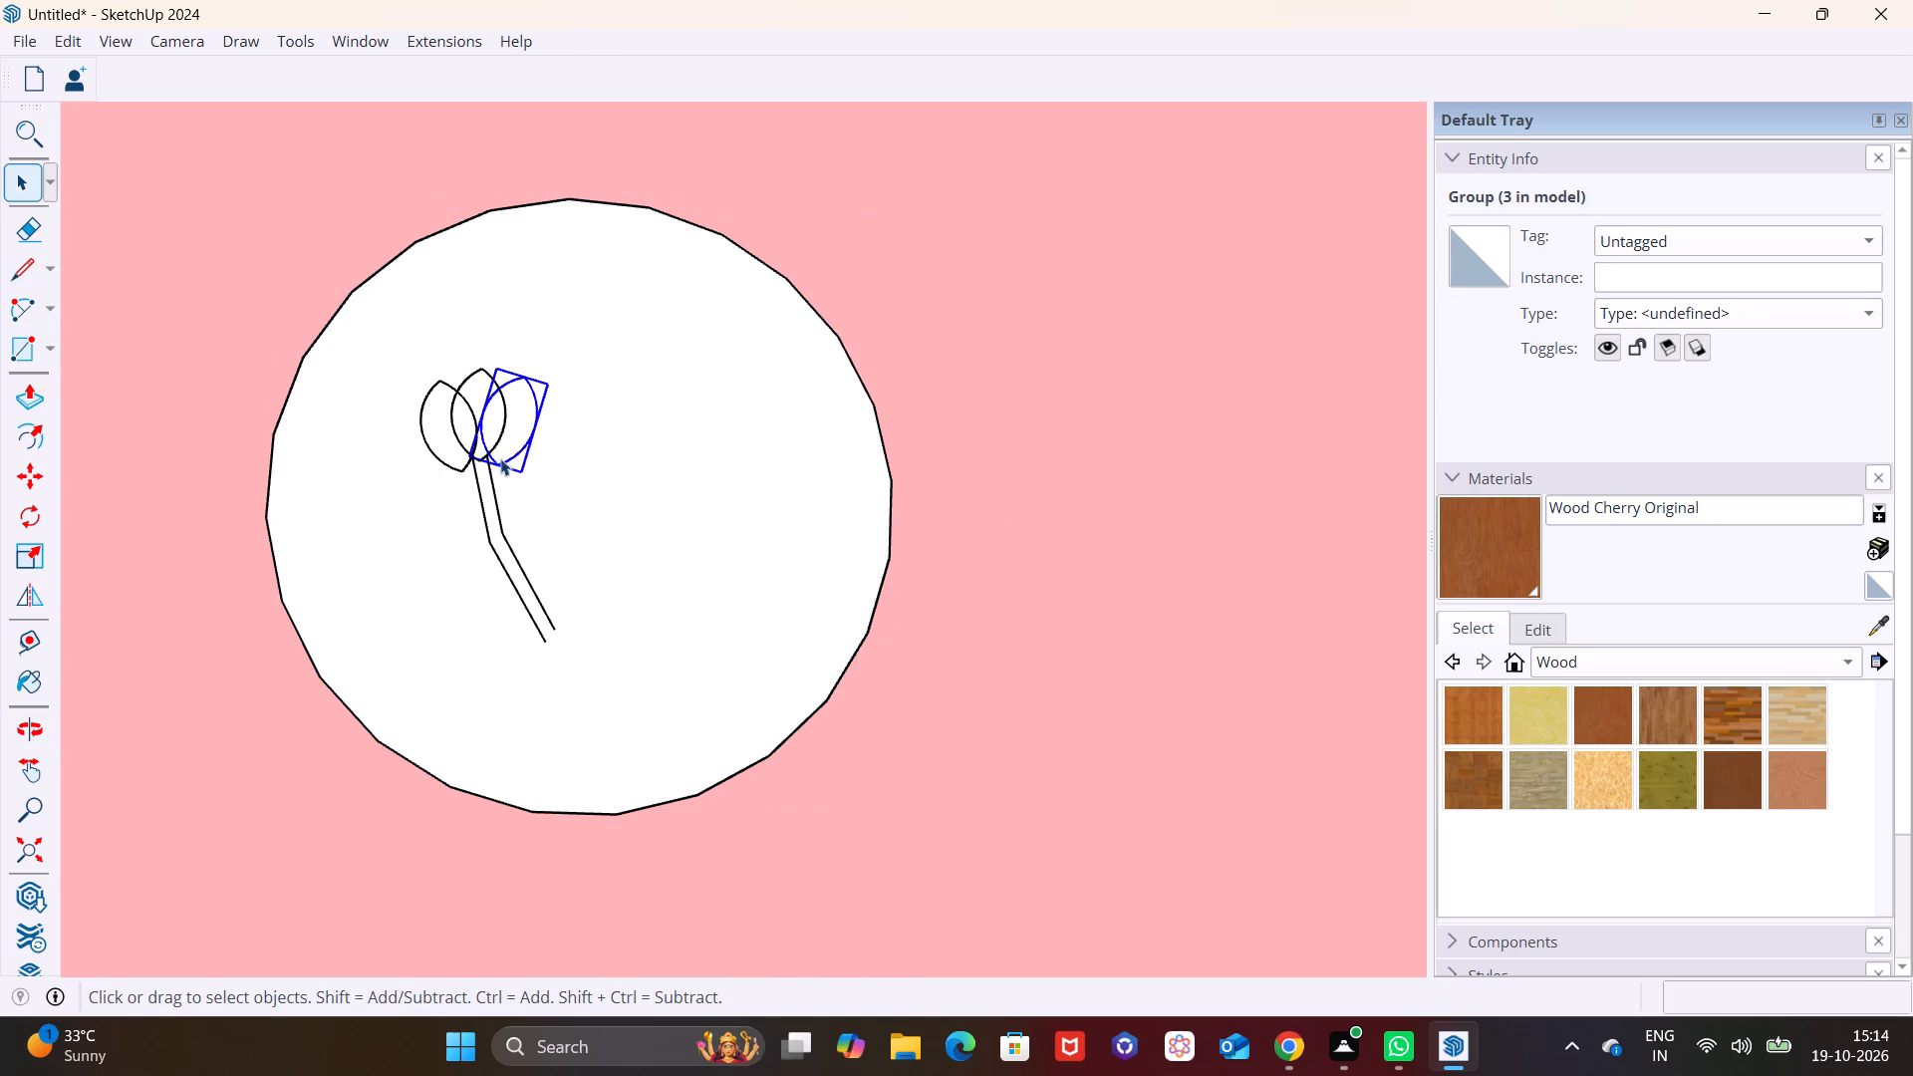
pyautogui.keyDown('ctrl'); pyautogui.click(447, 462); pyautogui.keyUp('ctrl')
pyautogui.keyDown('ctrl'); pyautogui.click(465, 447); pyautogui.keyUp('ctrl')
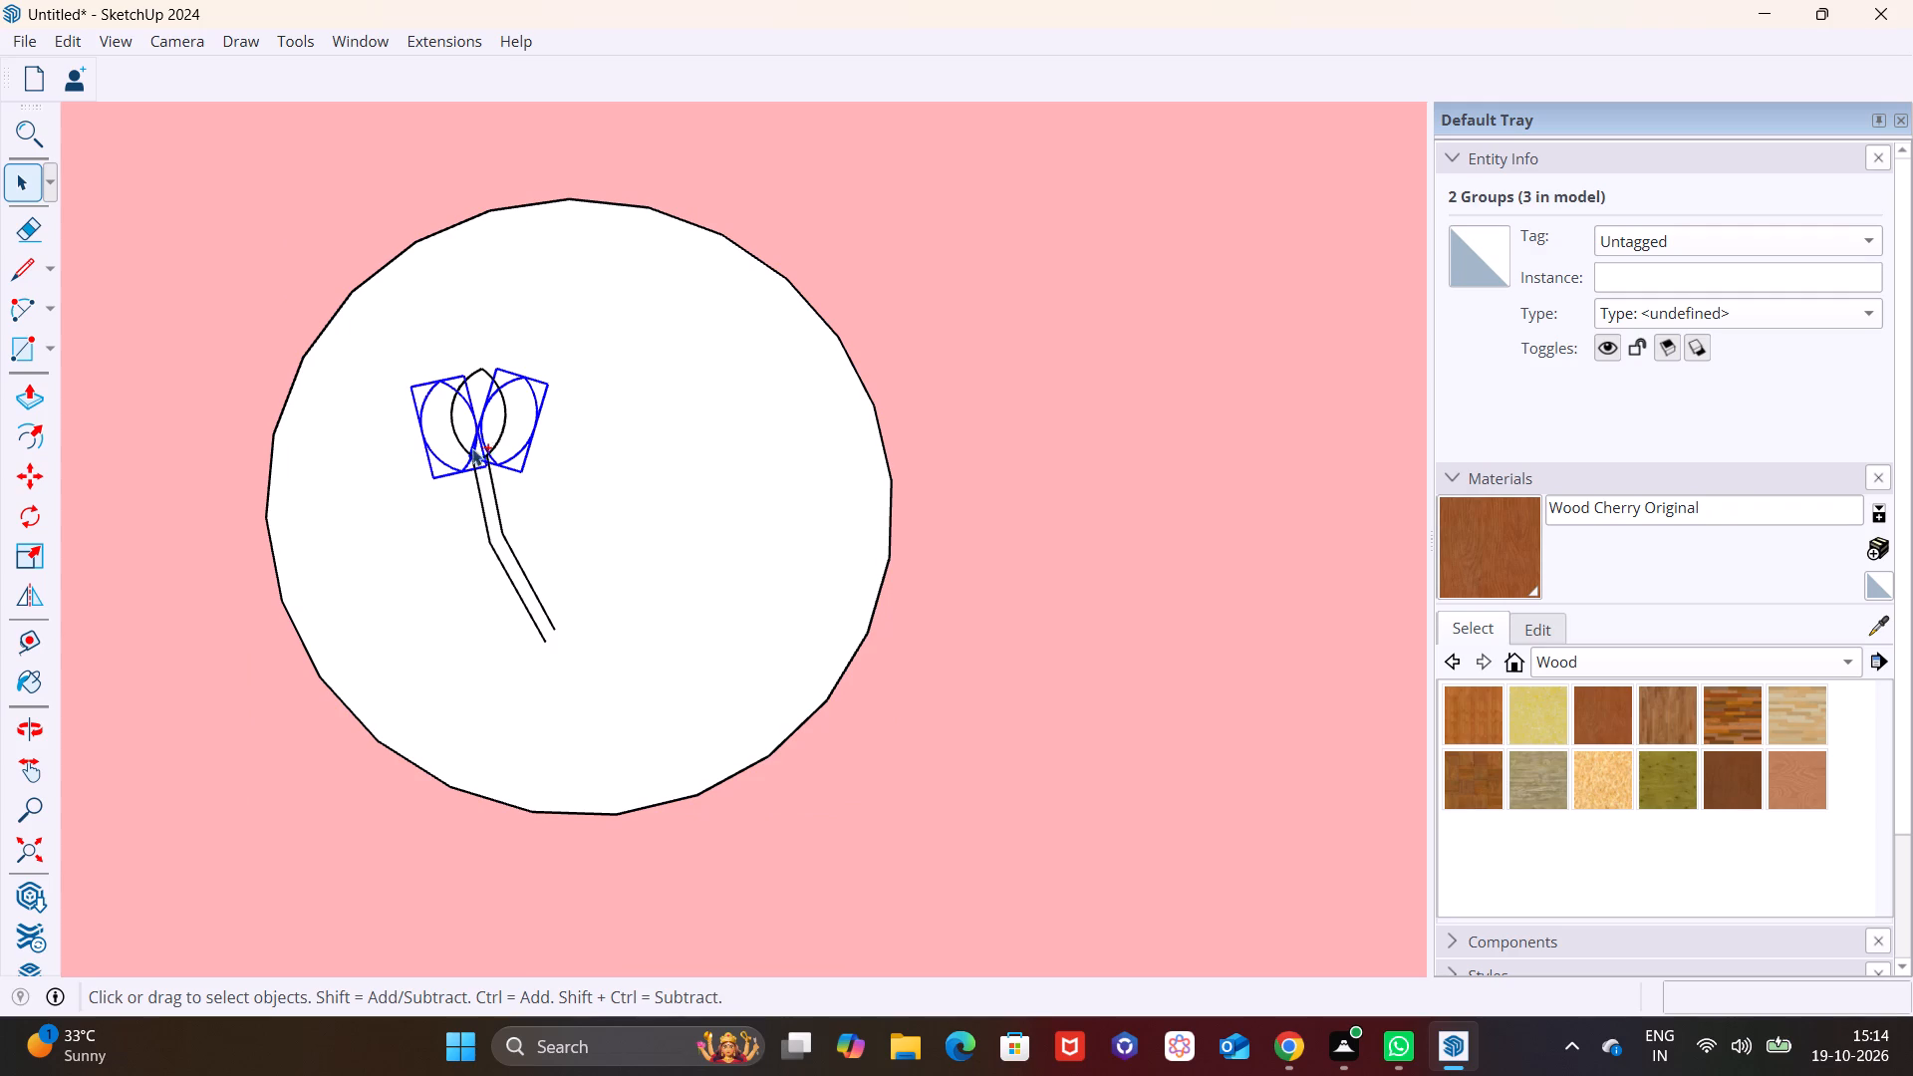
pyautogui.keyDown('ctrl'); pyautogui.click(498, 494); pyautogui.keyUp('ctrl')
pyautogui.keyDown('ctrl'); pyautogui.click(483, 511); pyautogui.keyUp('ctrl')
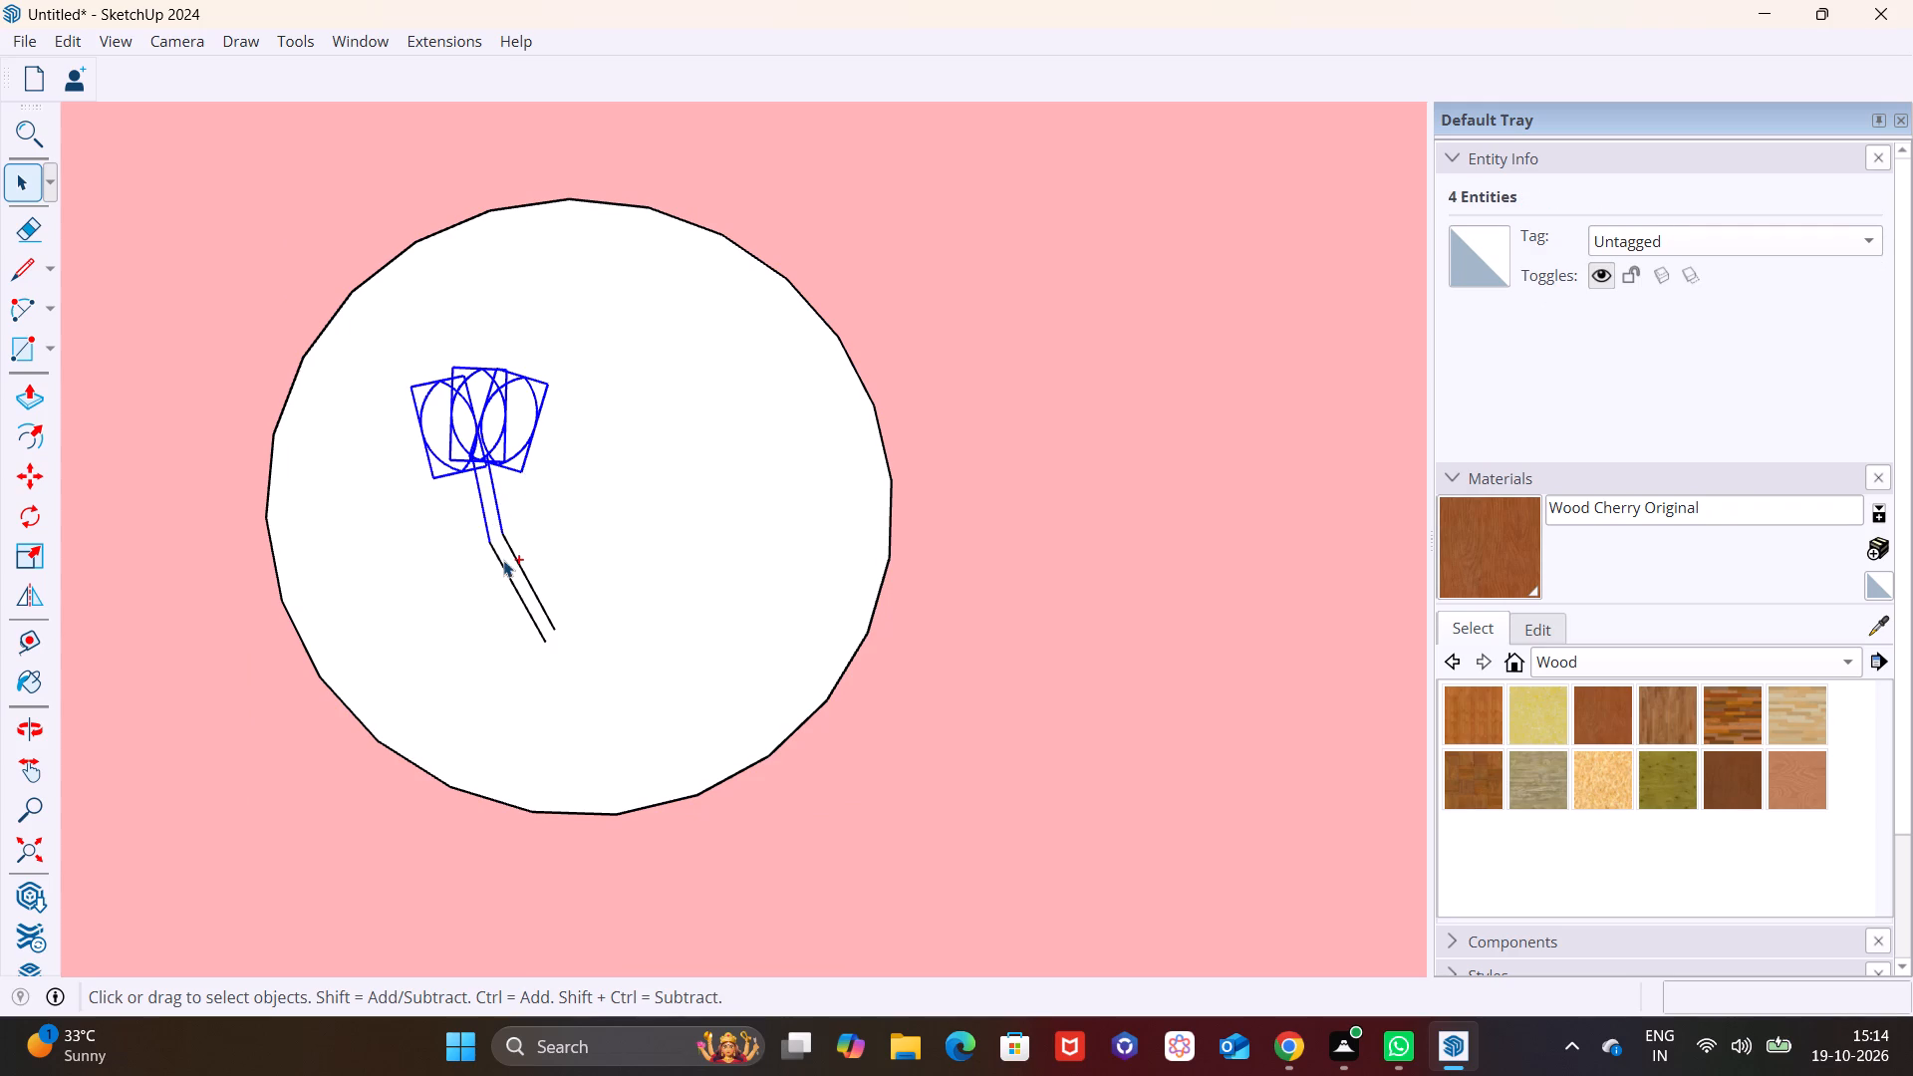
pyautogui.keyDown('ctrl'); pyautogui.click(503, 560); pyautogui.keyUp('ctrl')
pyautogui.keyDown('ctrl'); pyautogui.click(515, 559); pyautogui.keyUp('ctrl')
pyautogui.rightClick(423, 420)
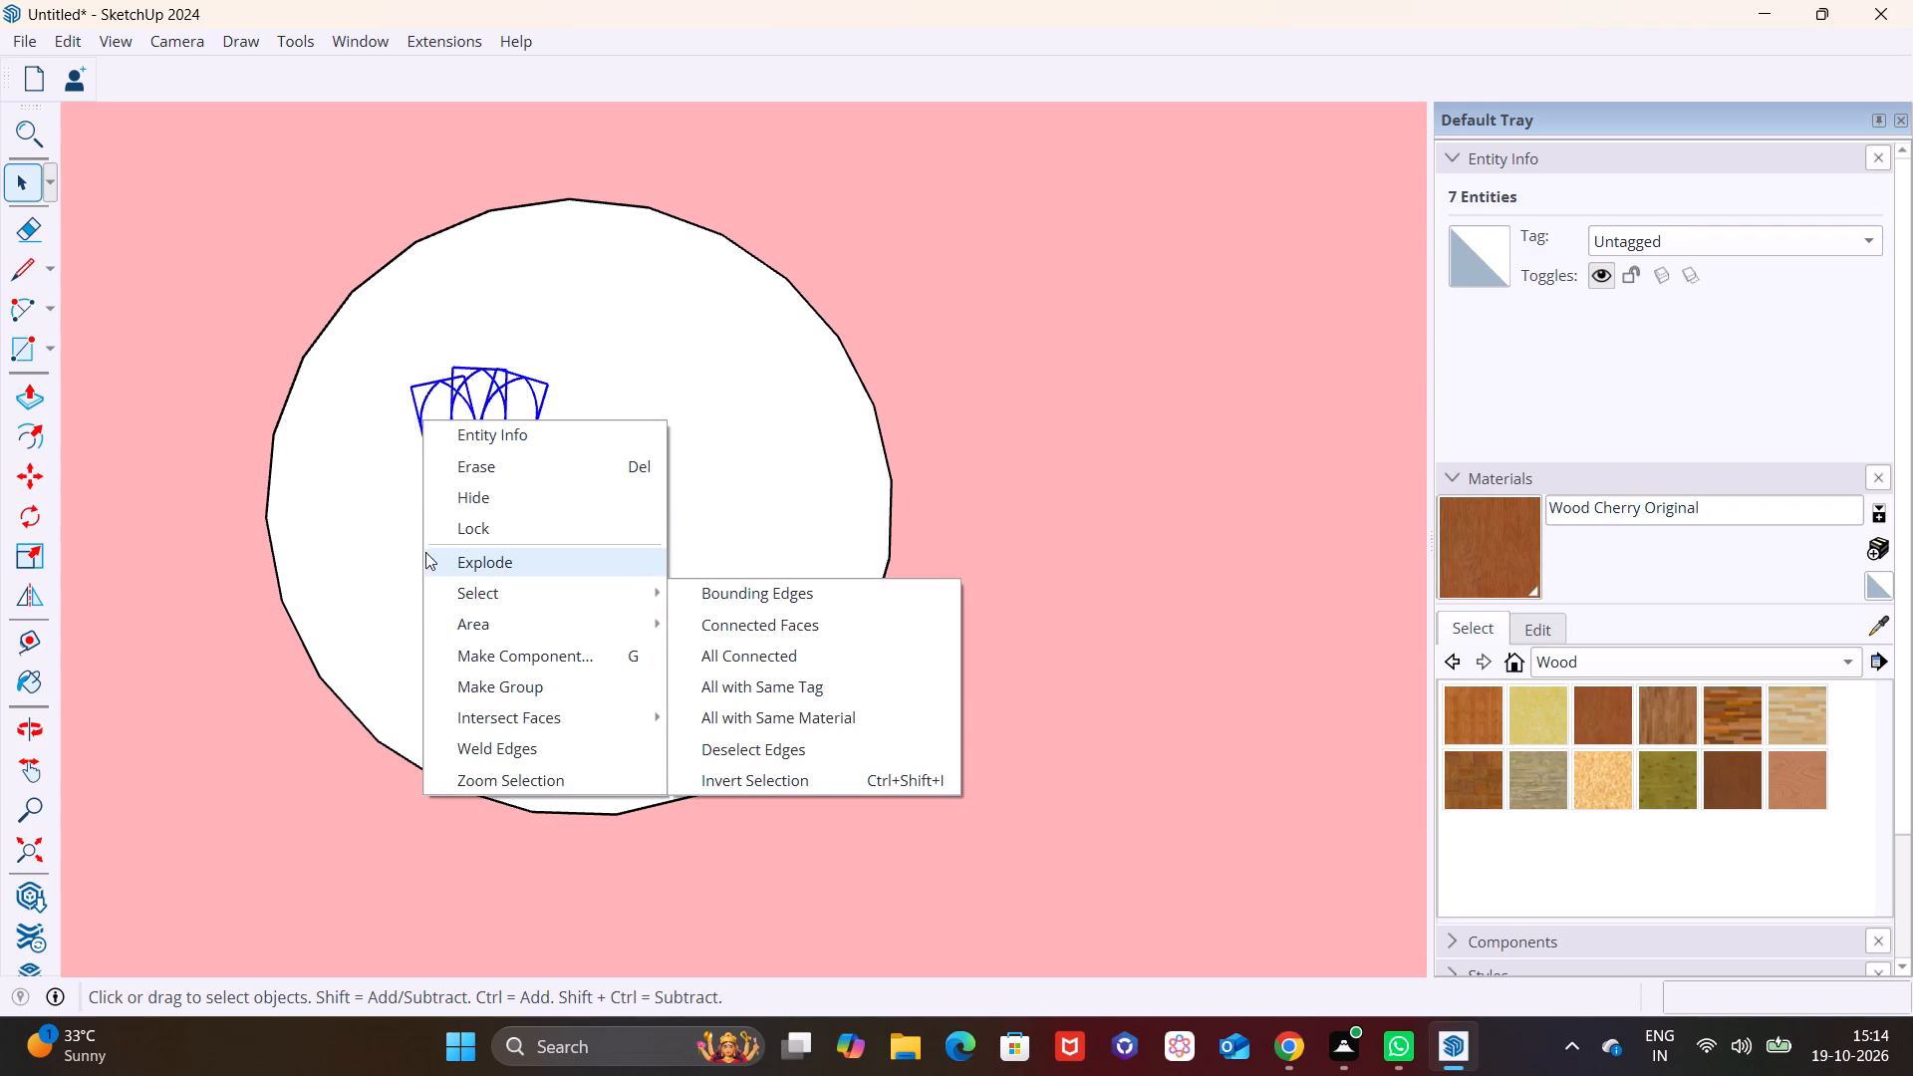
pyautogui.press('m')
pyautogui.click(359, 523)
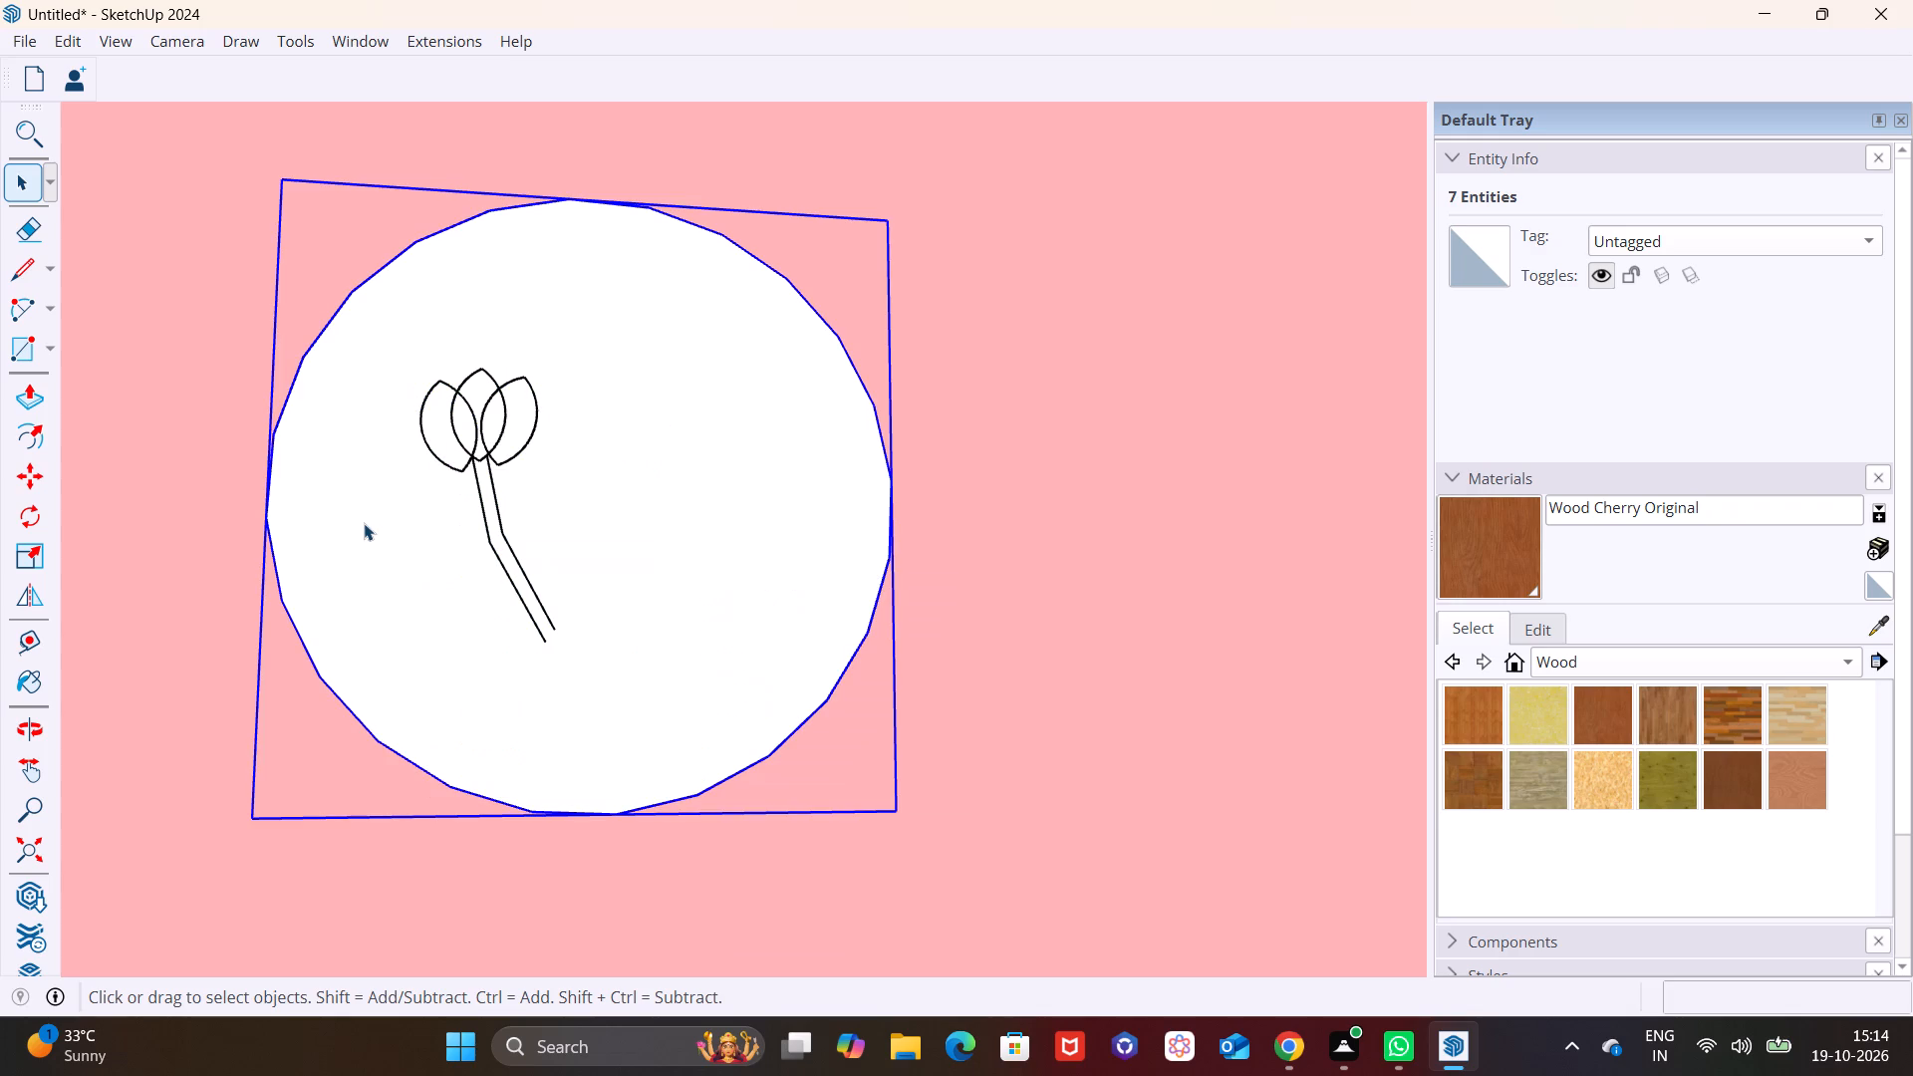
# Copy the three leaves and both stem lines sideways to the empty half of the lower circle.
pyautogui.click(427, 403)
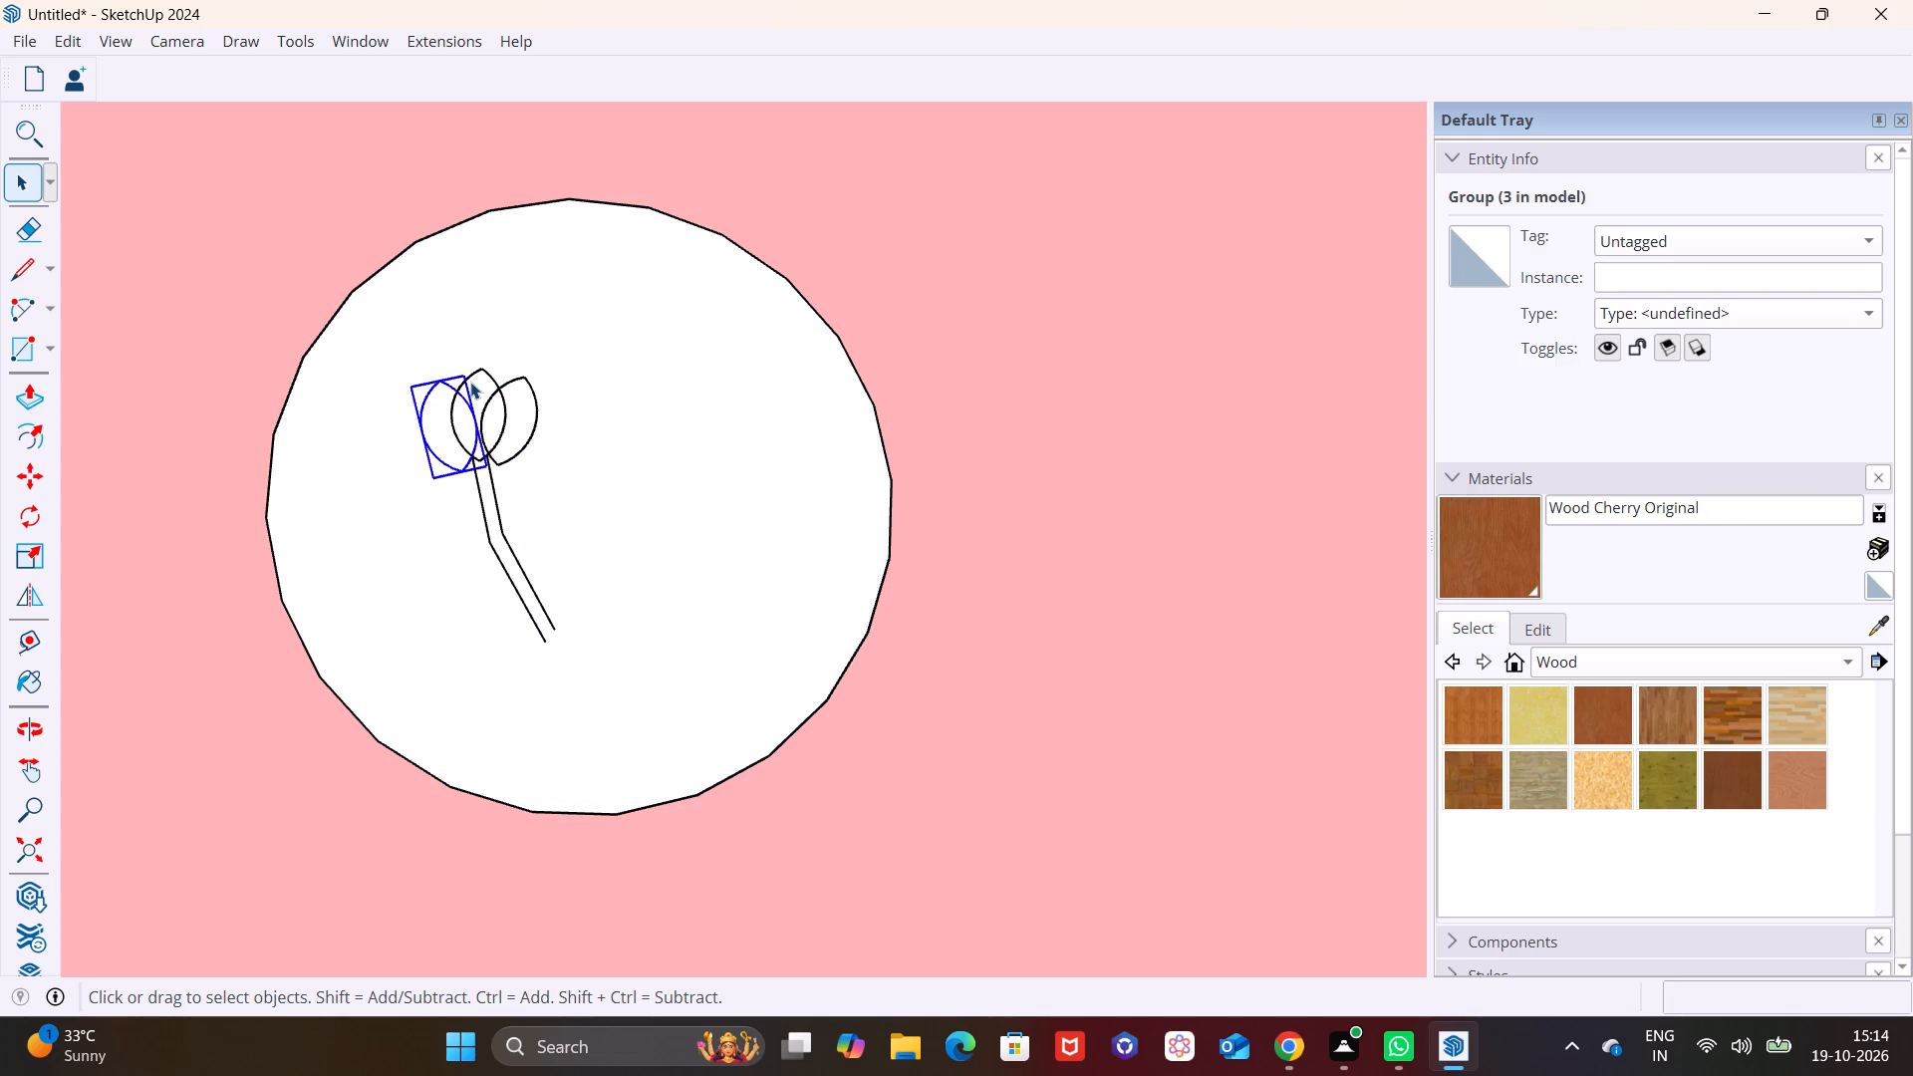
pyautogui.keyDown('ctrl'); pyautogui.click(470, 382); pyautogui.keyUp('ctrl')
pyautogui.keyDown('ctrl'); pyautogui.click(511, 383); pyautogui.keyUp('ctrl')
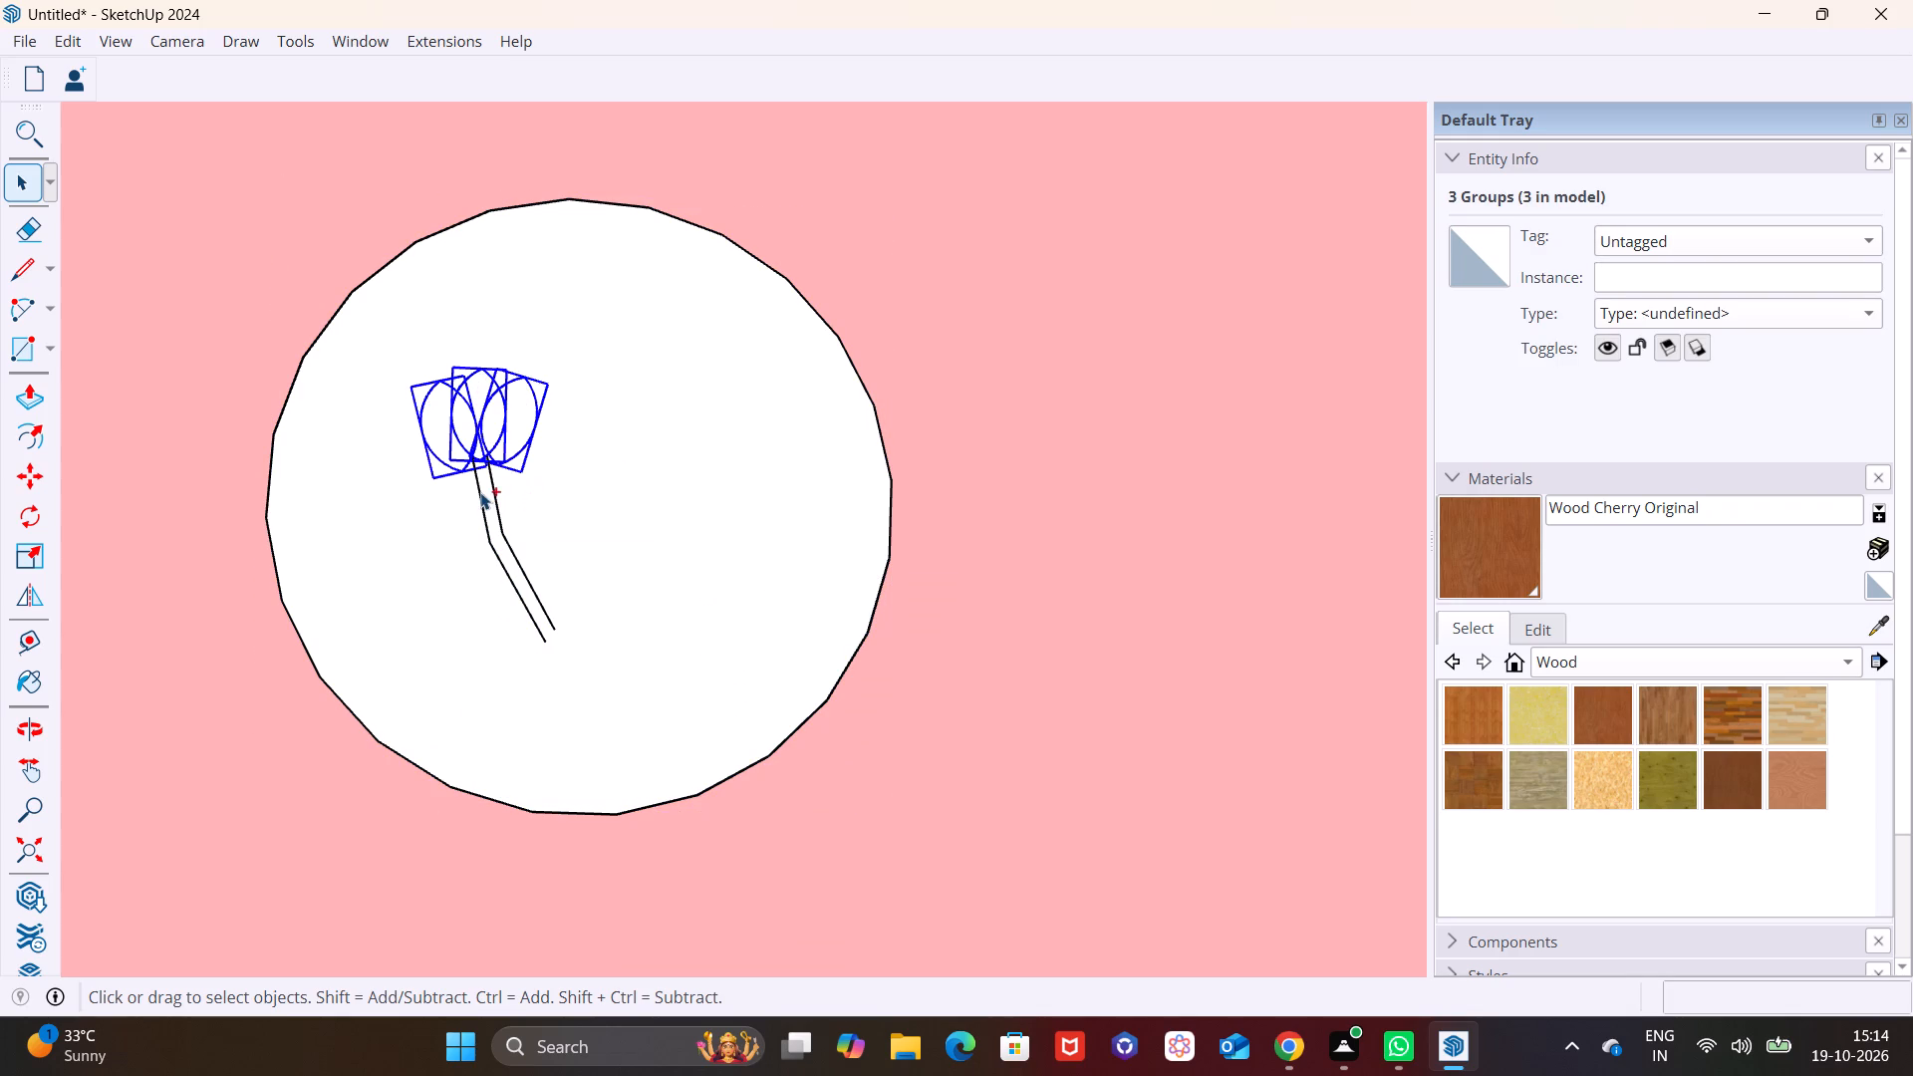
pyautogui.keyDown('ctrl'); pyautogui.click(494, 490); pyautogui.keyUp('ctrl')
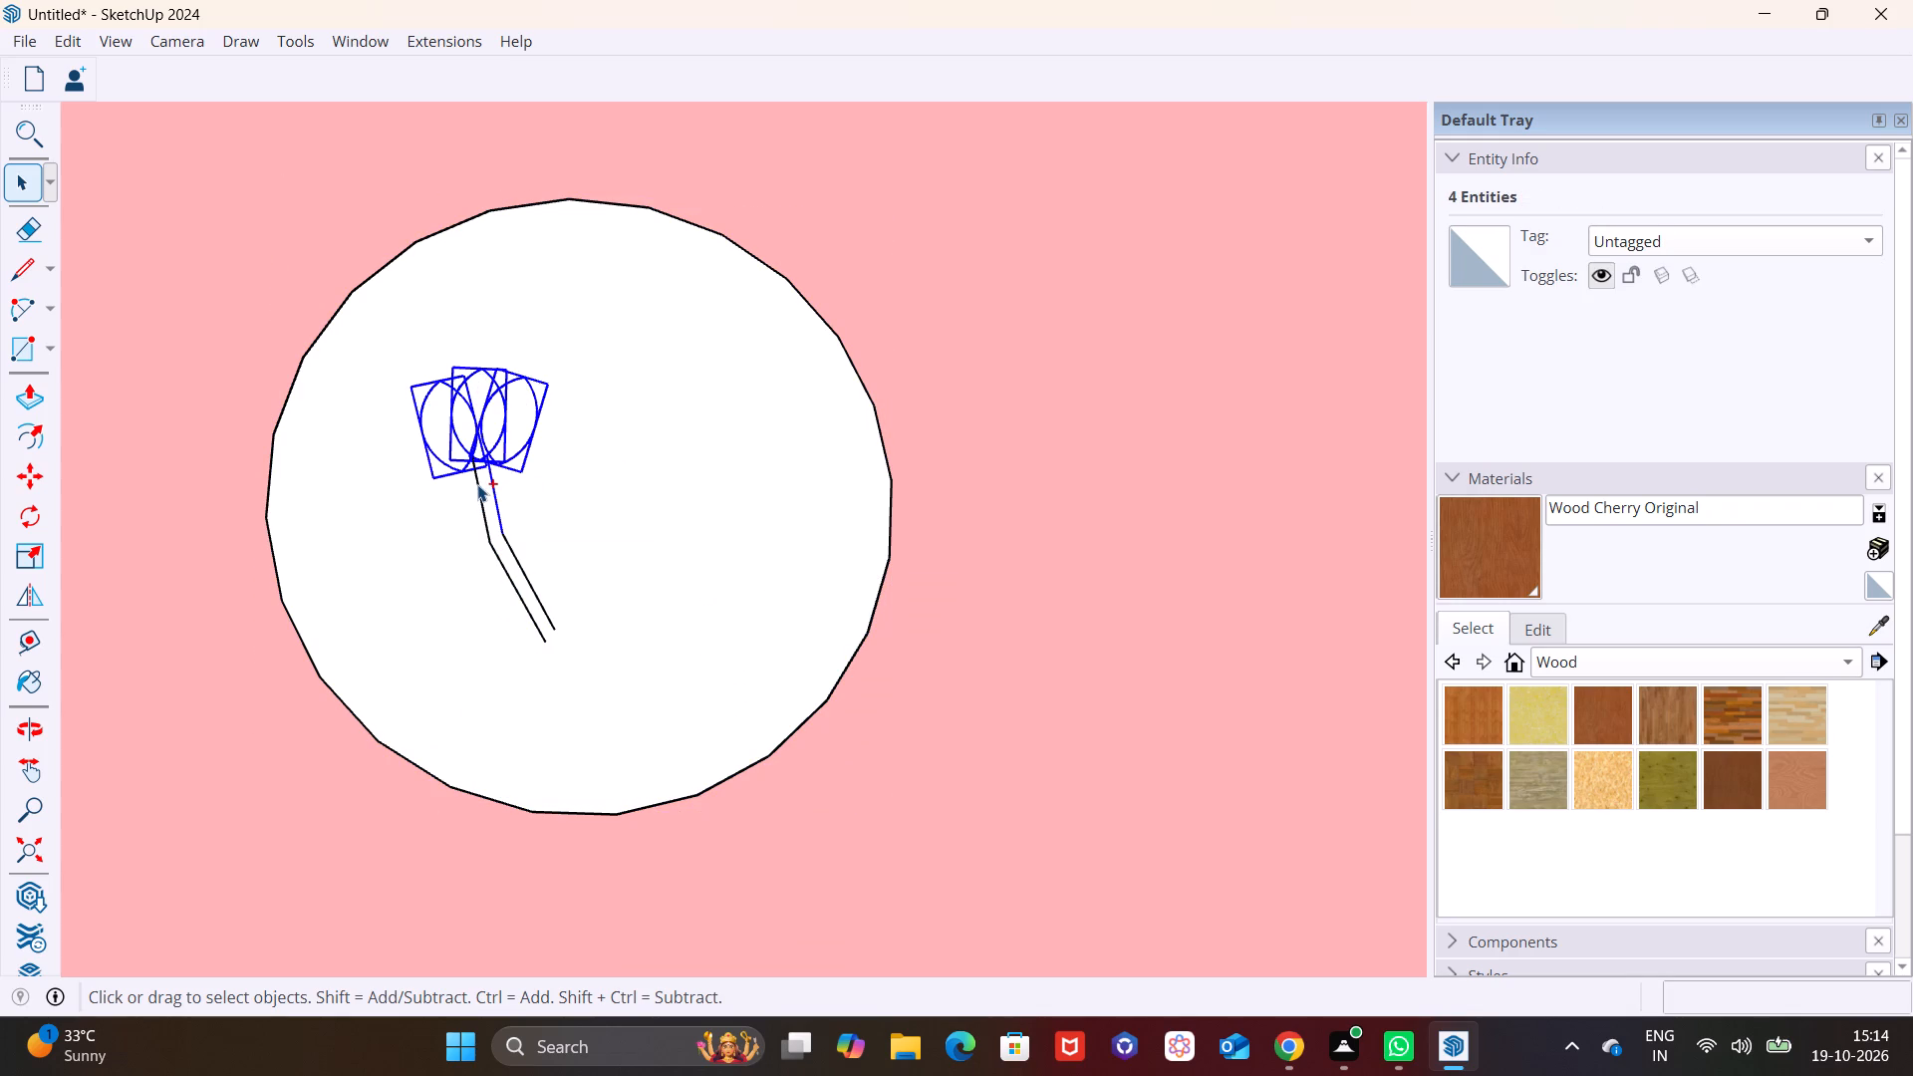
pyautogui.keyDown('ctrl'); pyautogui.click(477, 483); pyautogui.keyUp('ctrl')
pyautogui.keyDown('ctrl'); pyautogui.click(500, 561); pyautogui.keyUp('ctrl')
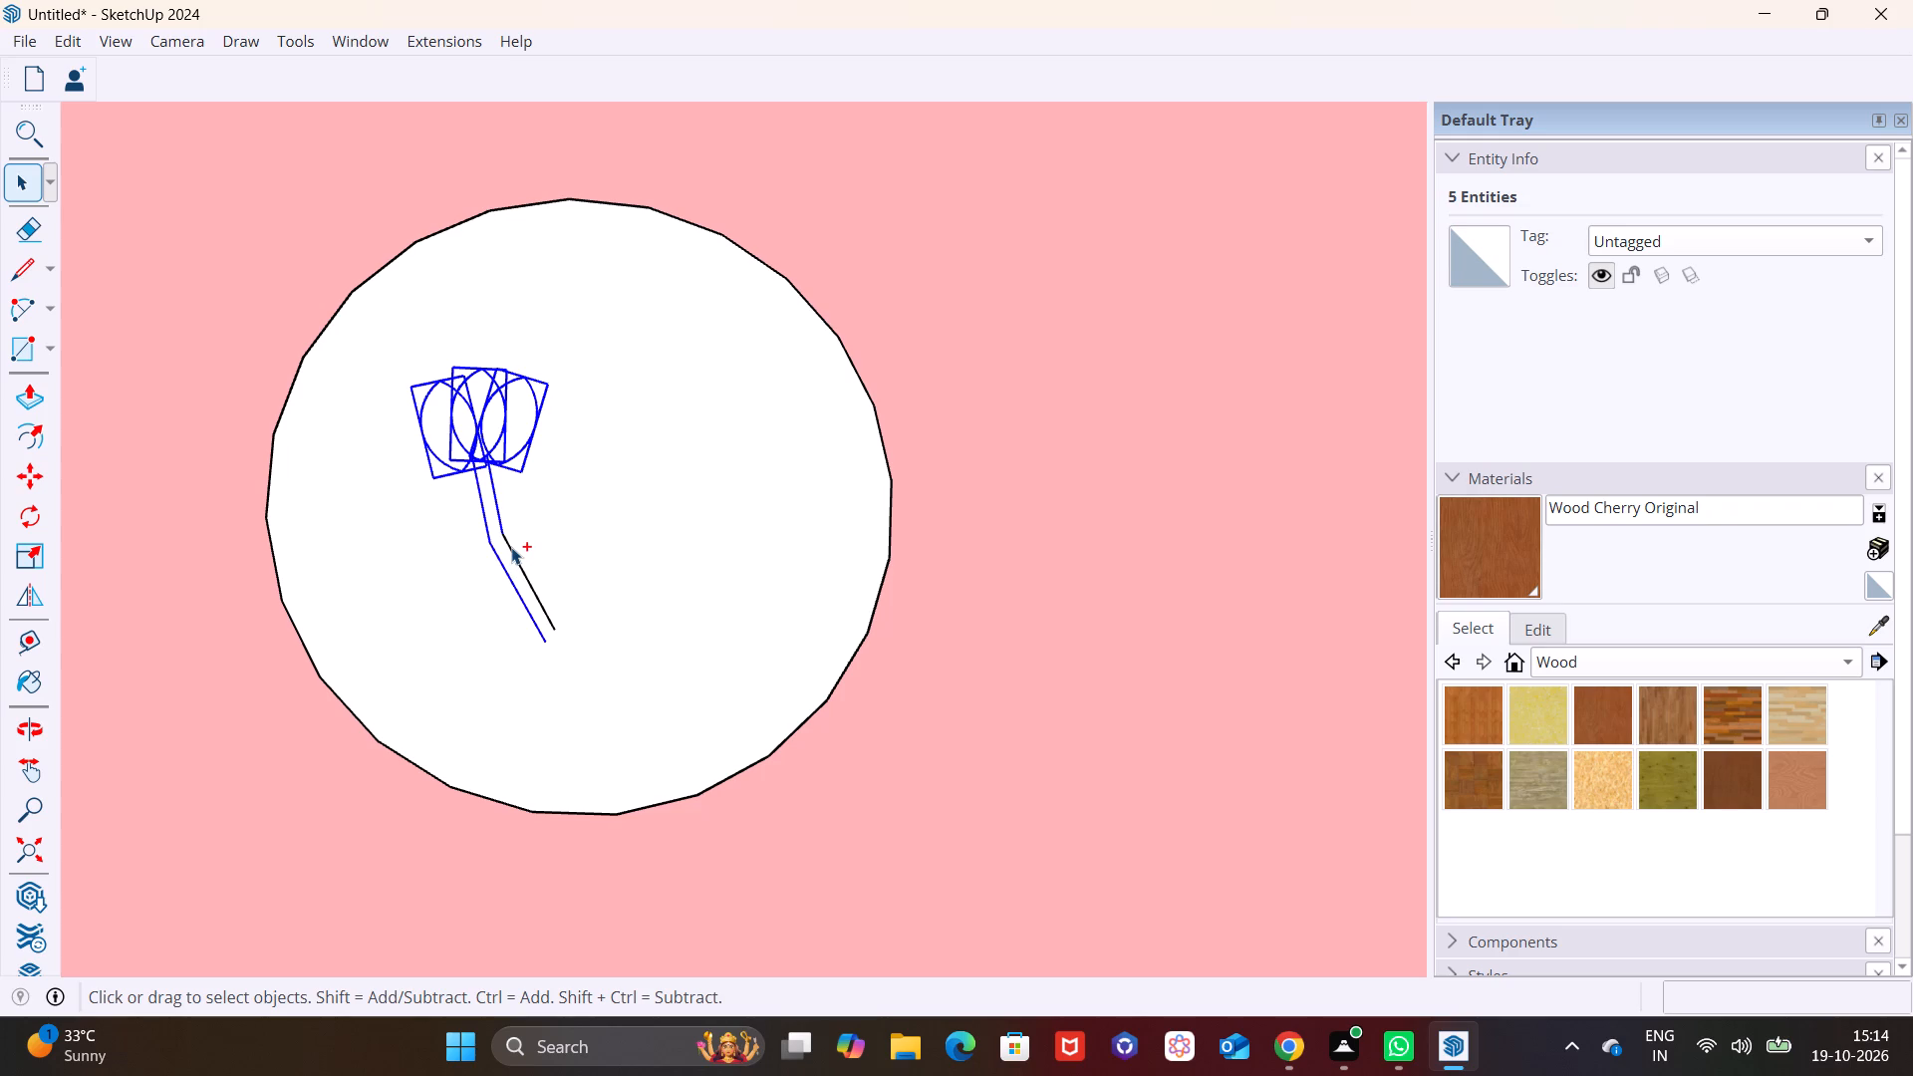
pyautogui.keyDown('ctrl'); pyautogui.click(511, 547); pyautogui.keyUp('ctrl')
pyautogui.press('m')
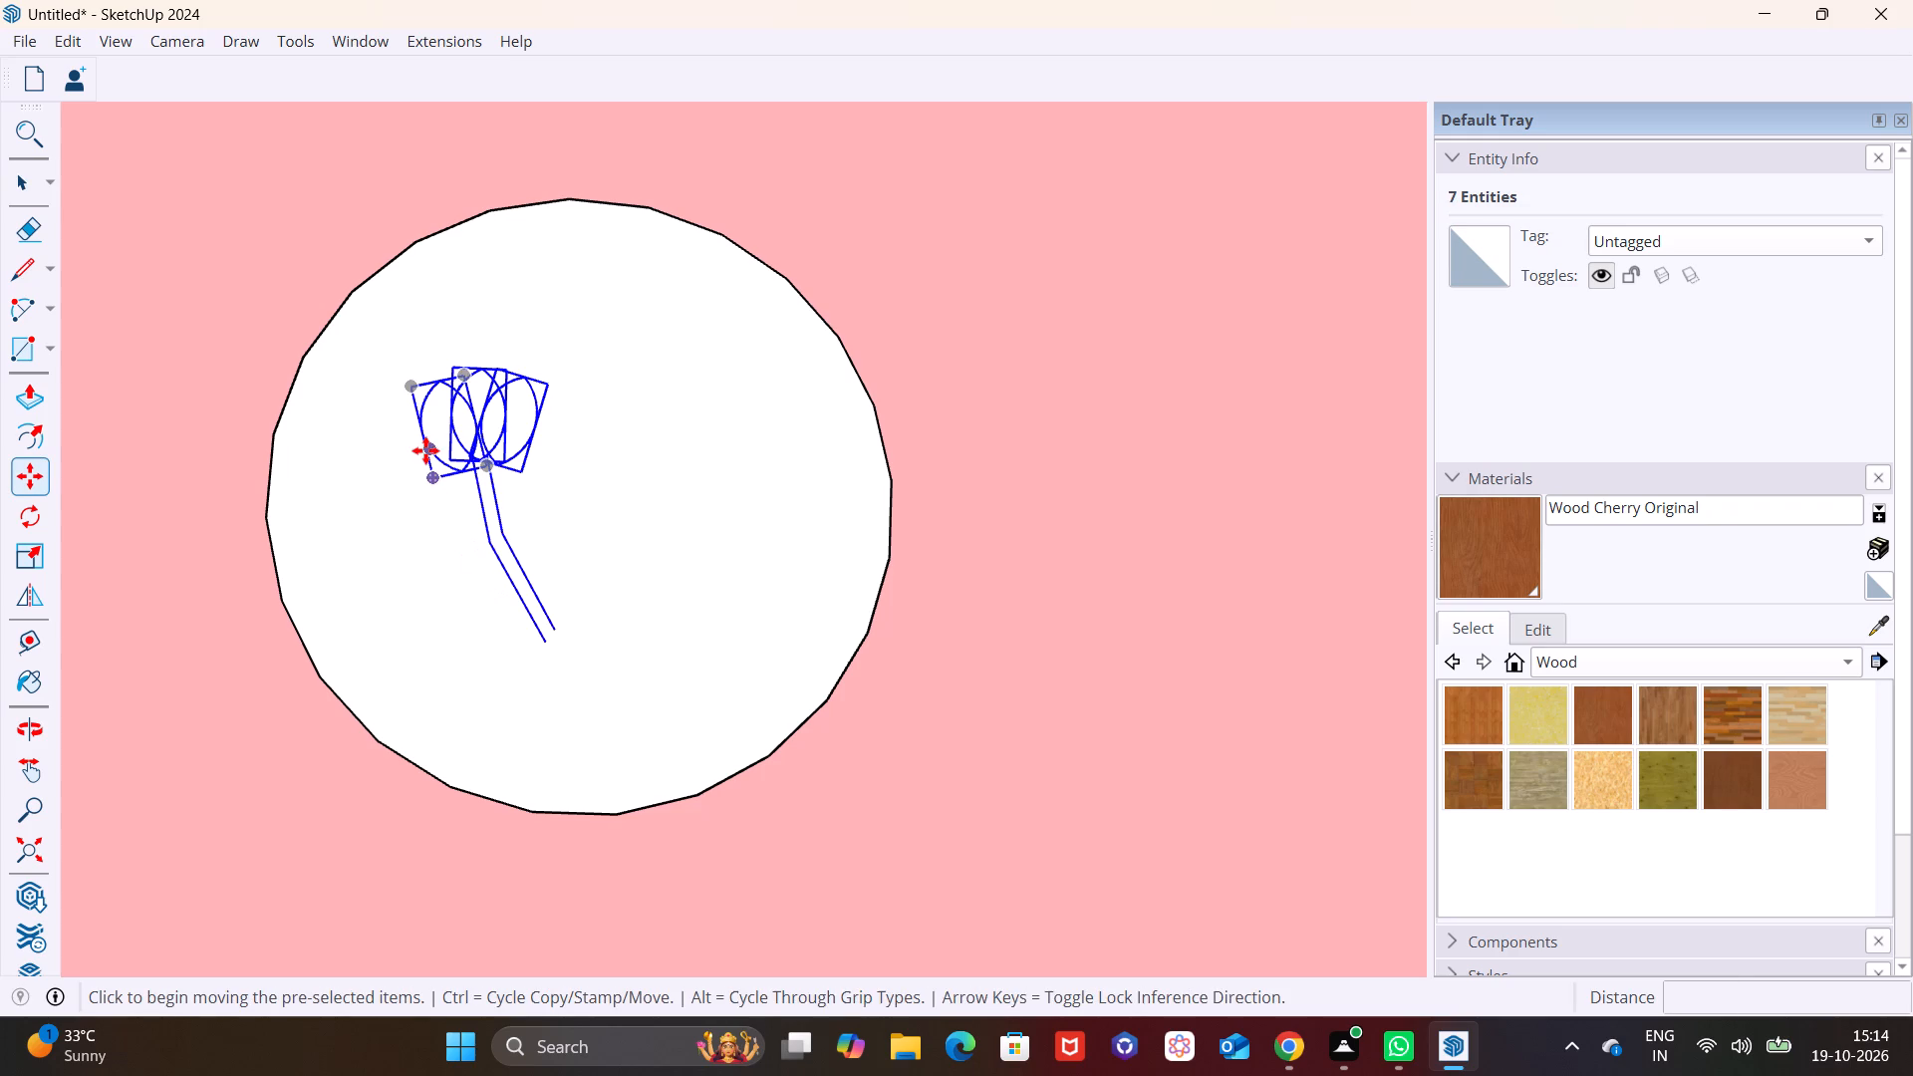
pyautogui.click(430, 476)
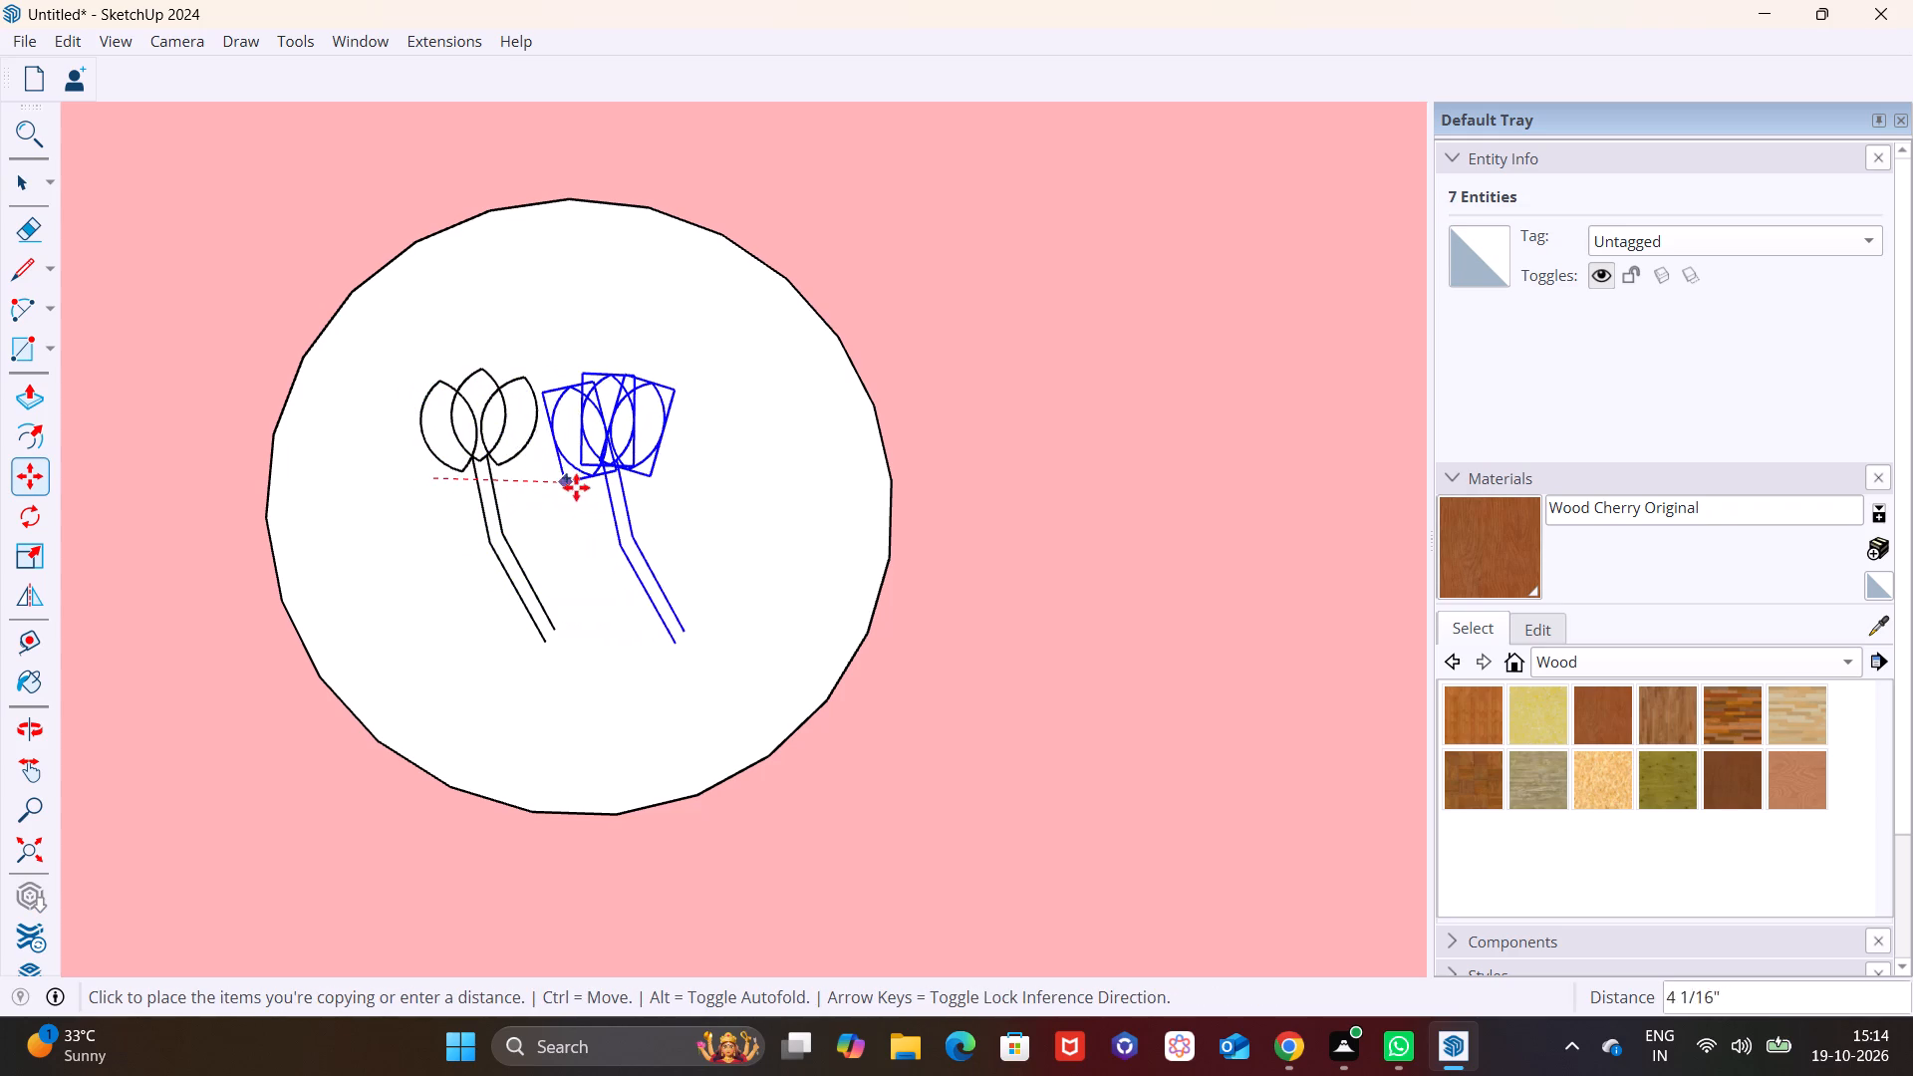
pyautogui.click(643, 488)
pyautogui.press('space')
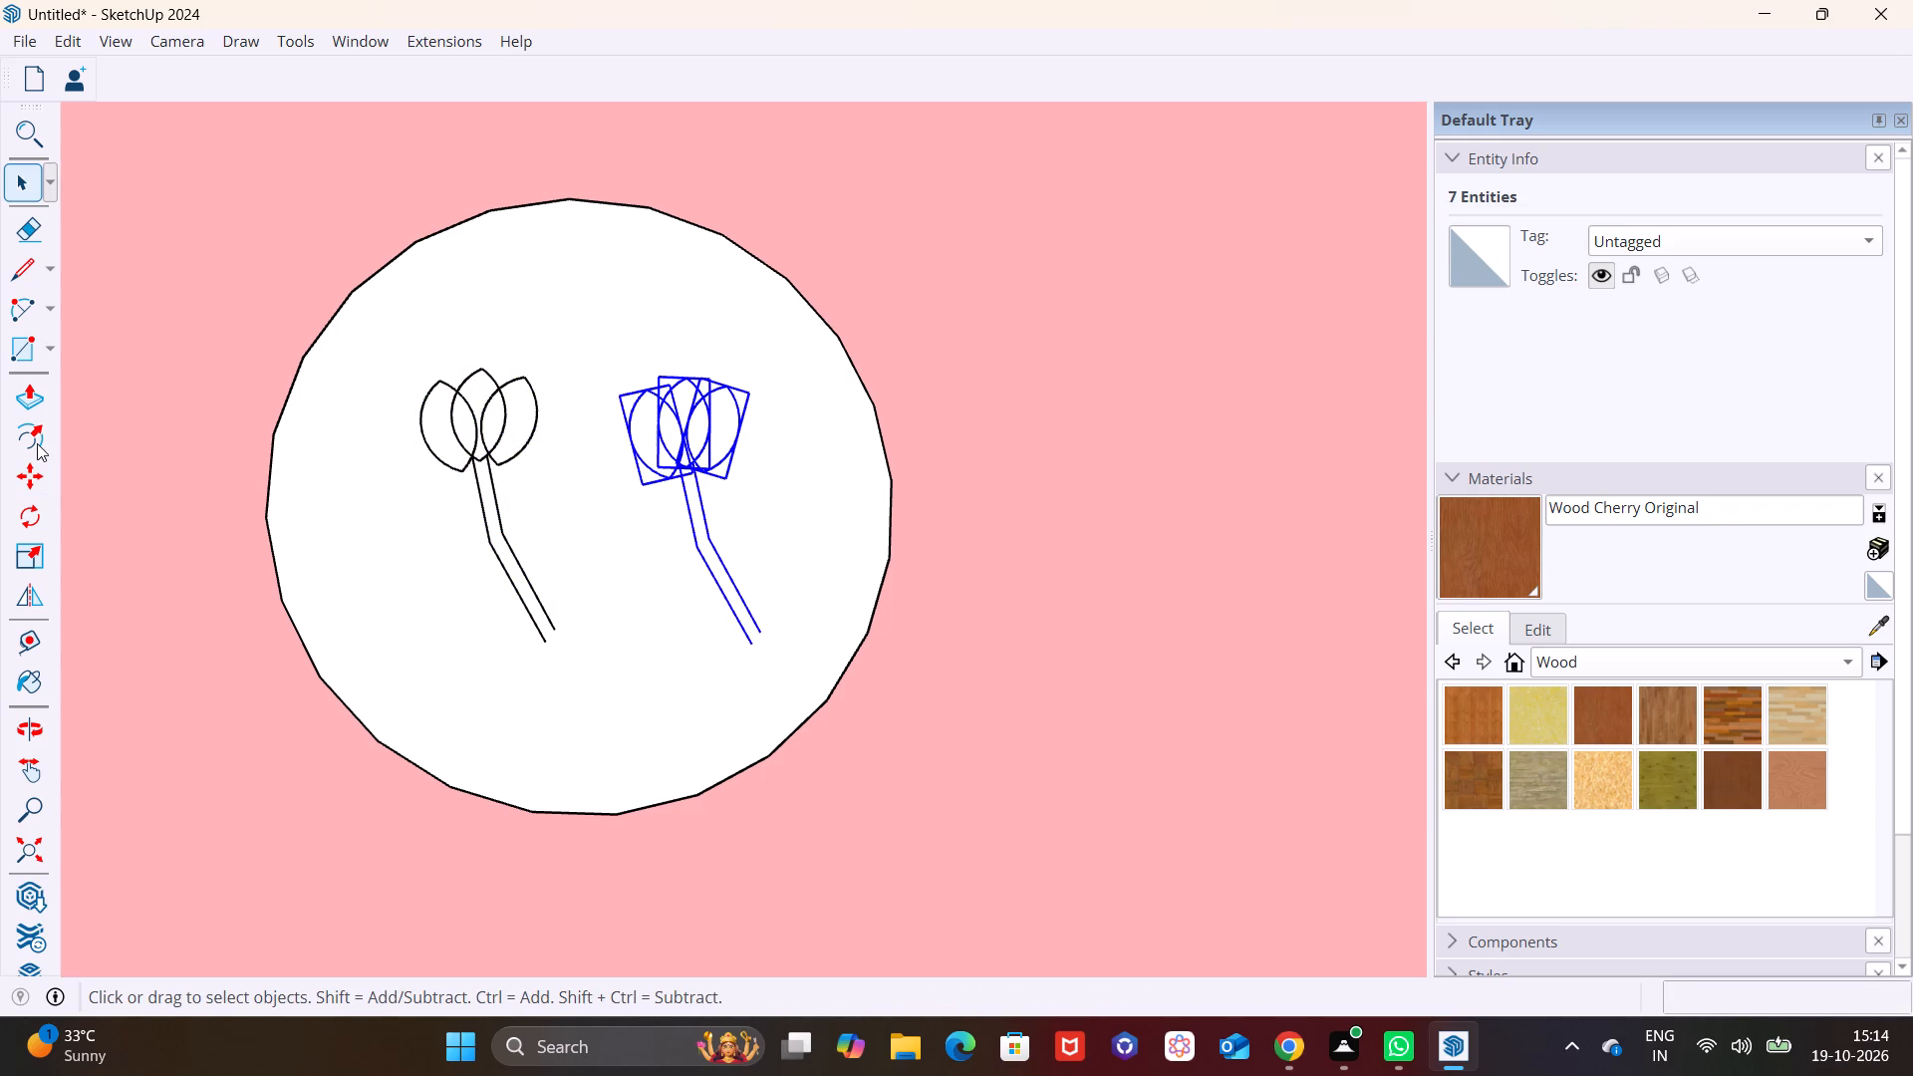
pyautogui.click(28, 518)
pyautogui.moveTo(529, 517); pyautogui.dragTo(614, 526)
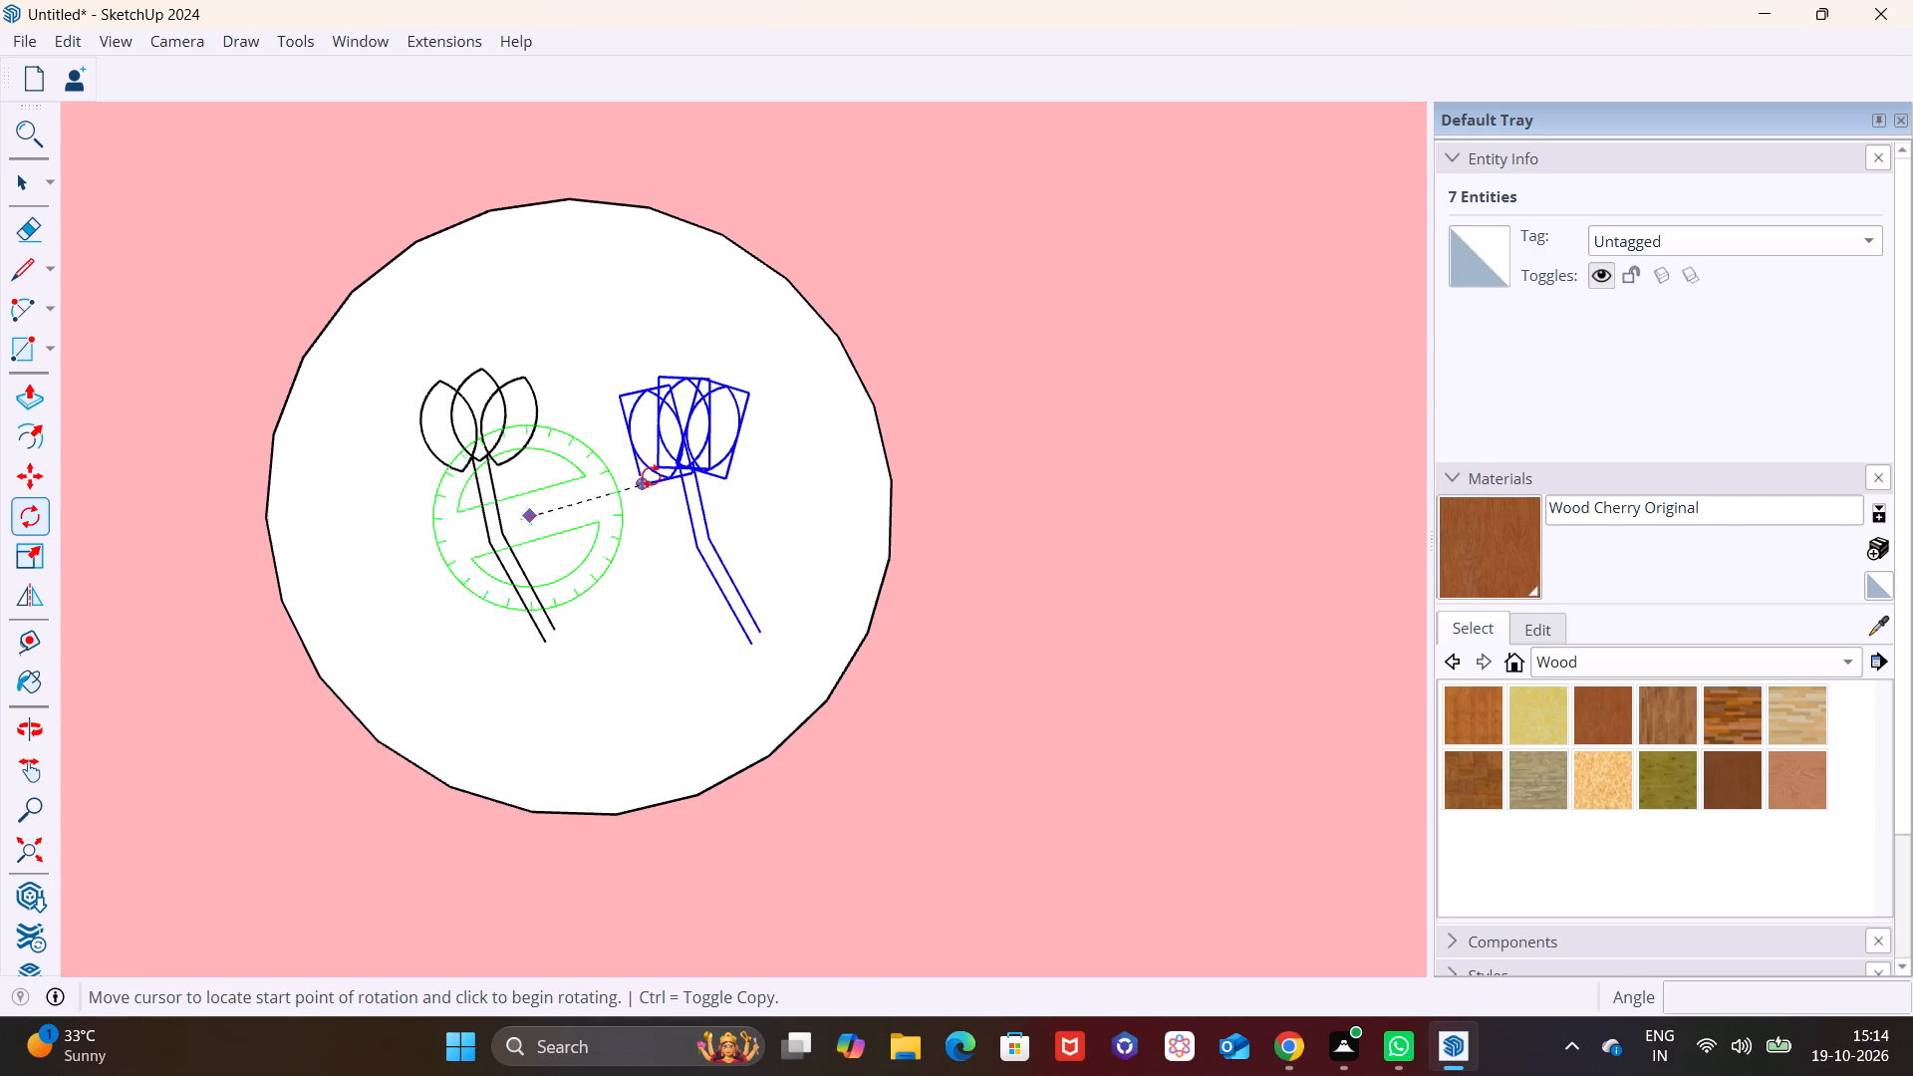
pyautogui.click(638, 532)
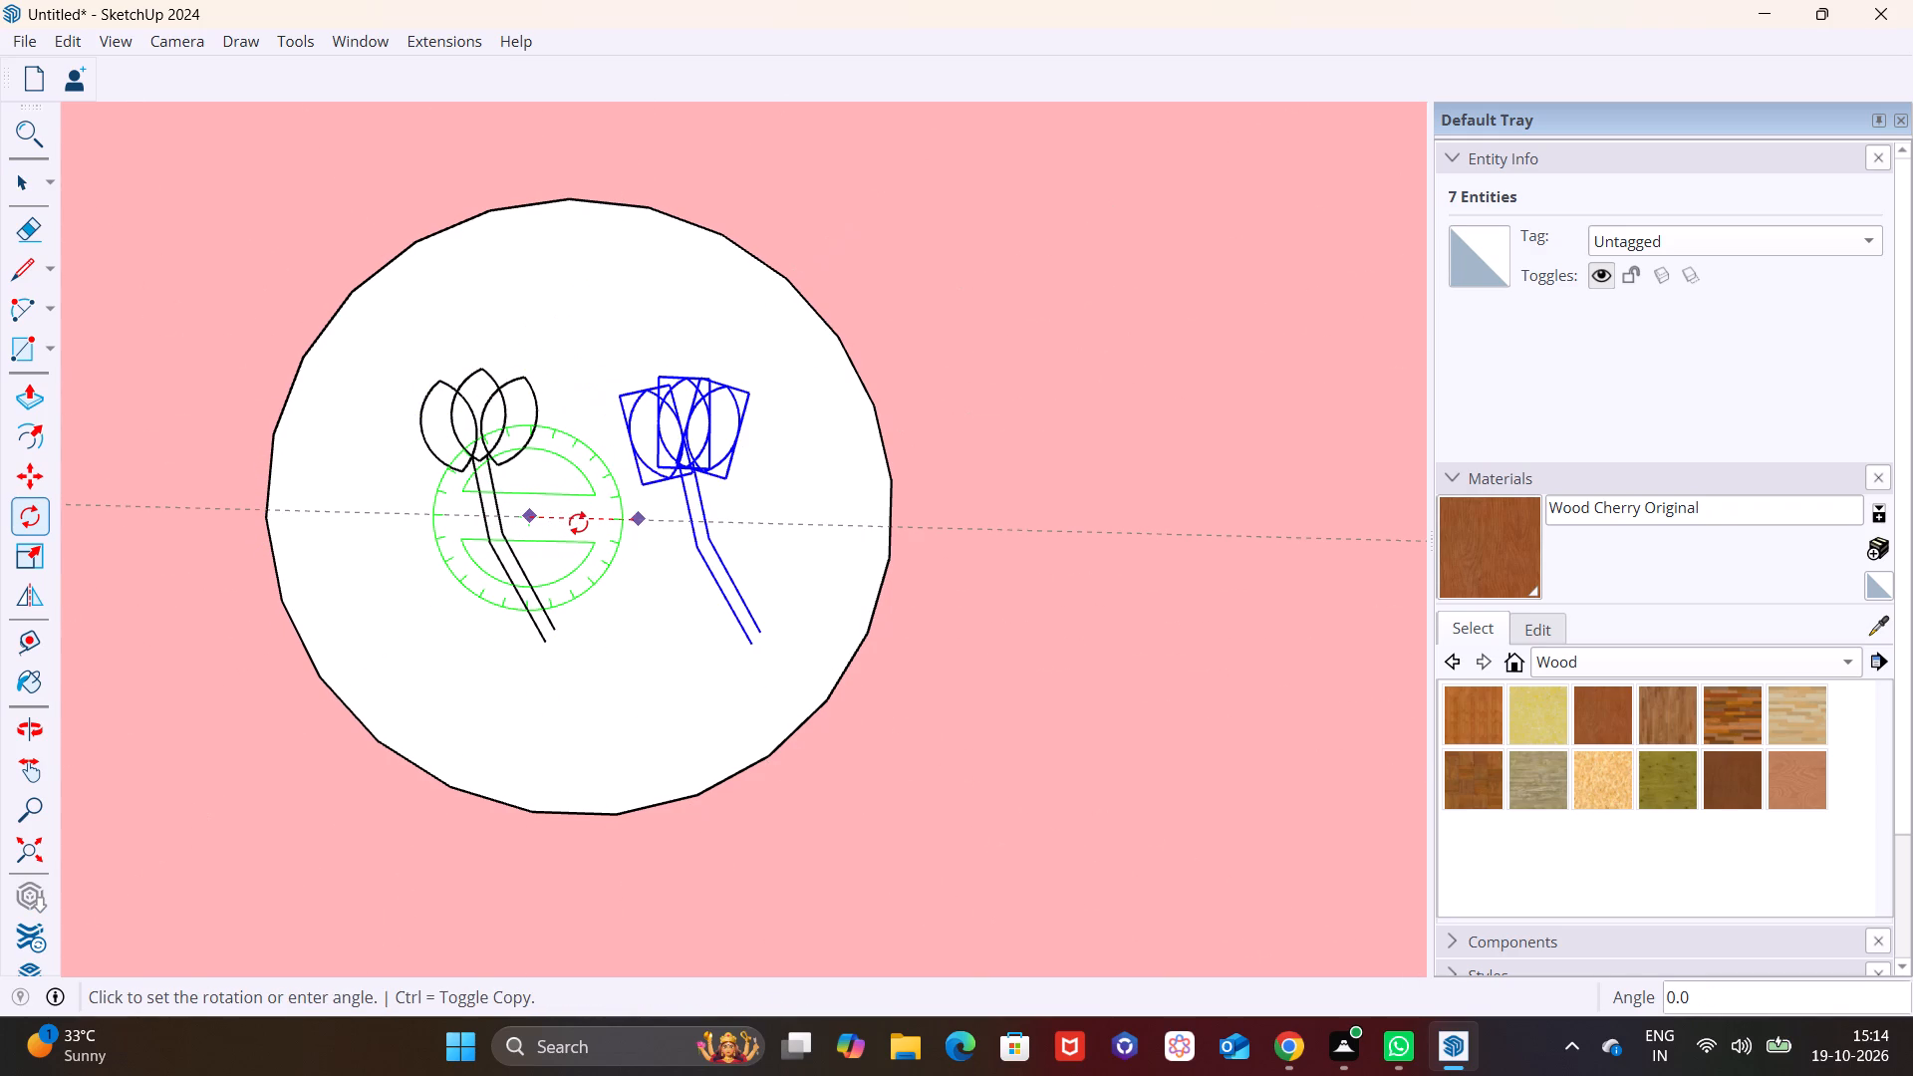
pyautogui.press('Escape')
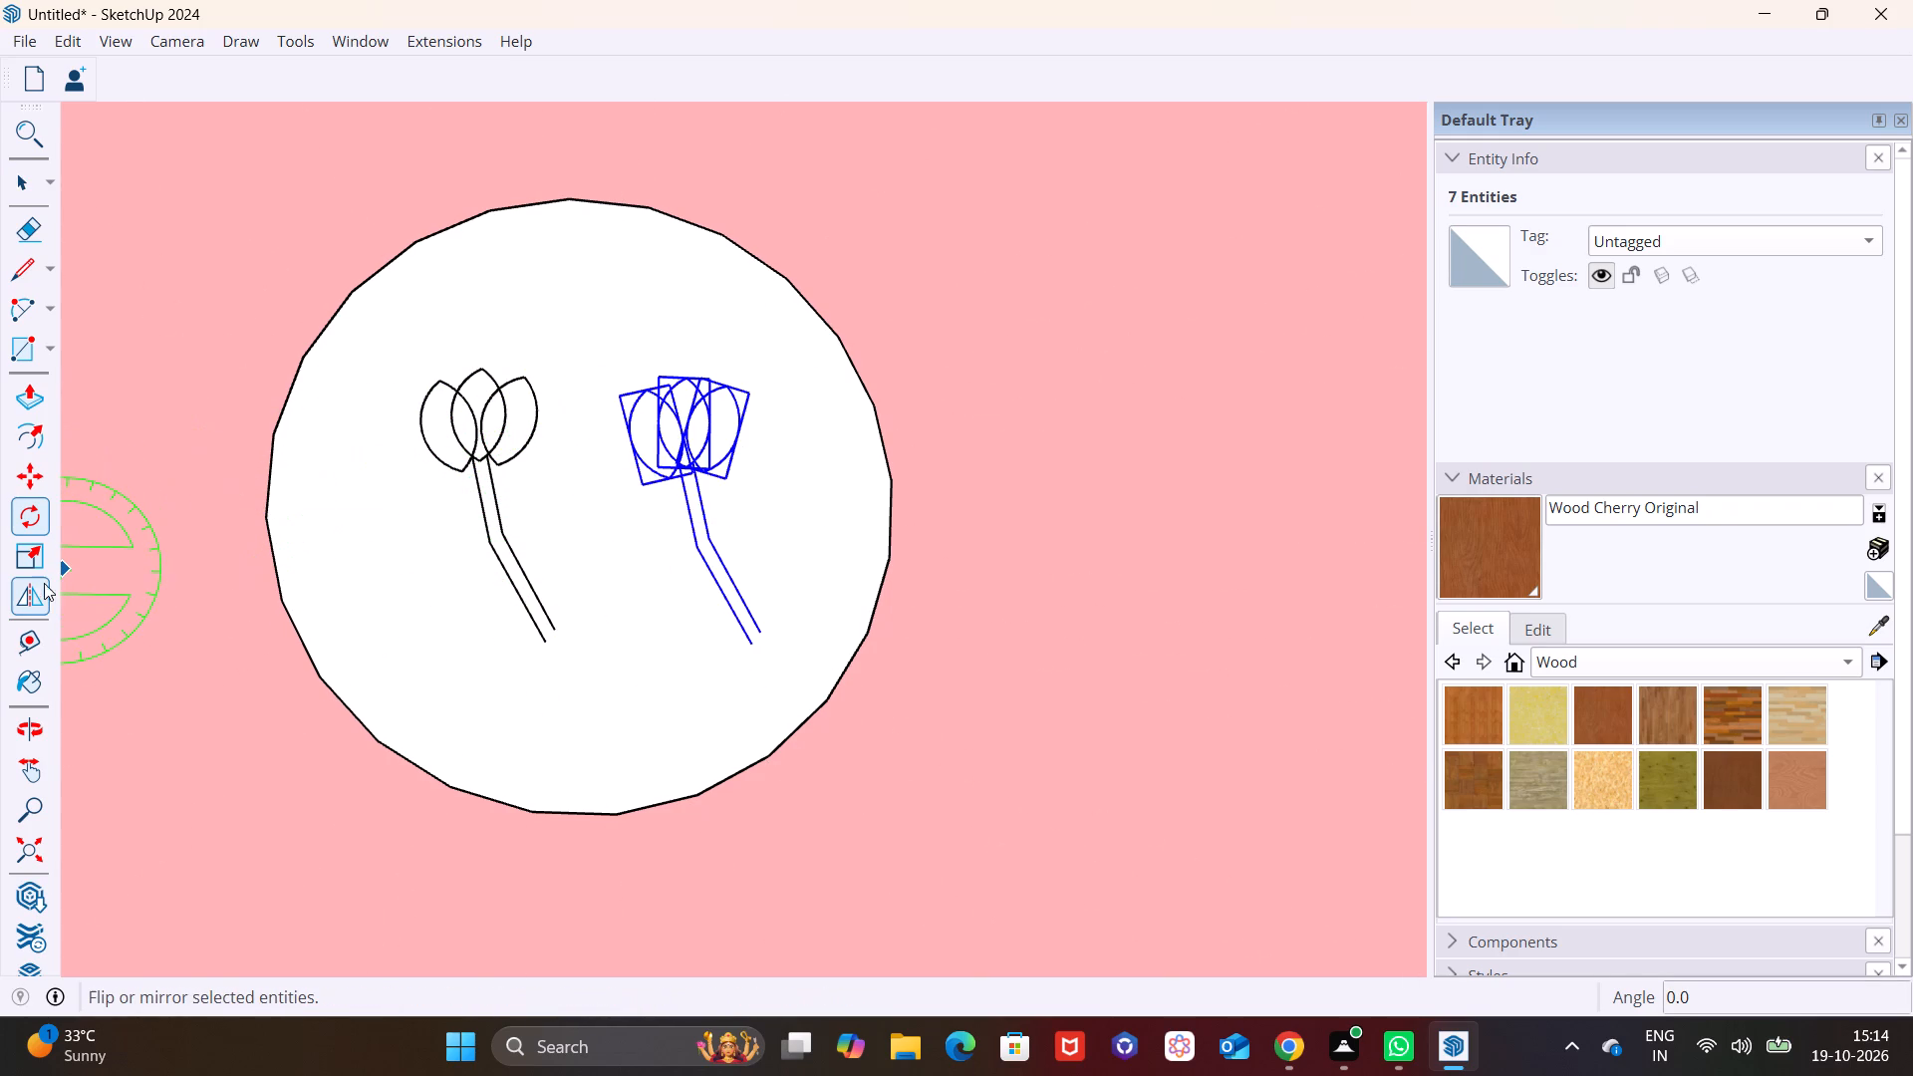
# Flip the copied flower motif sideways about the red-axis plane so its stem mirrors the original.
pyautogui.click(38, 600)
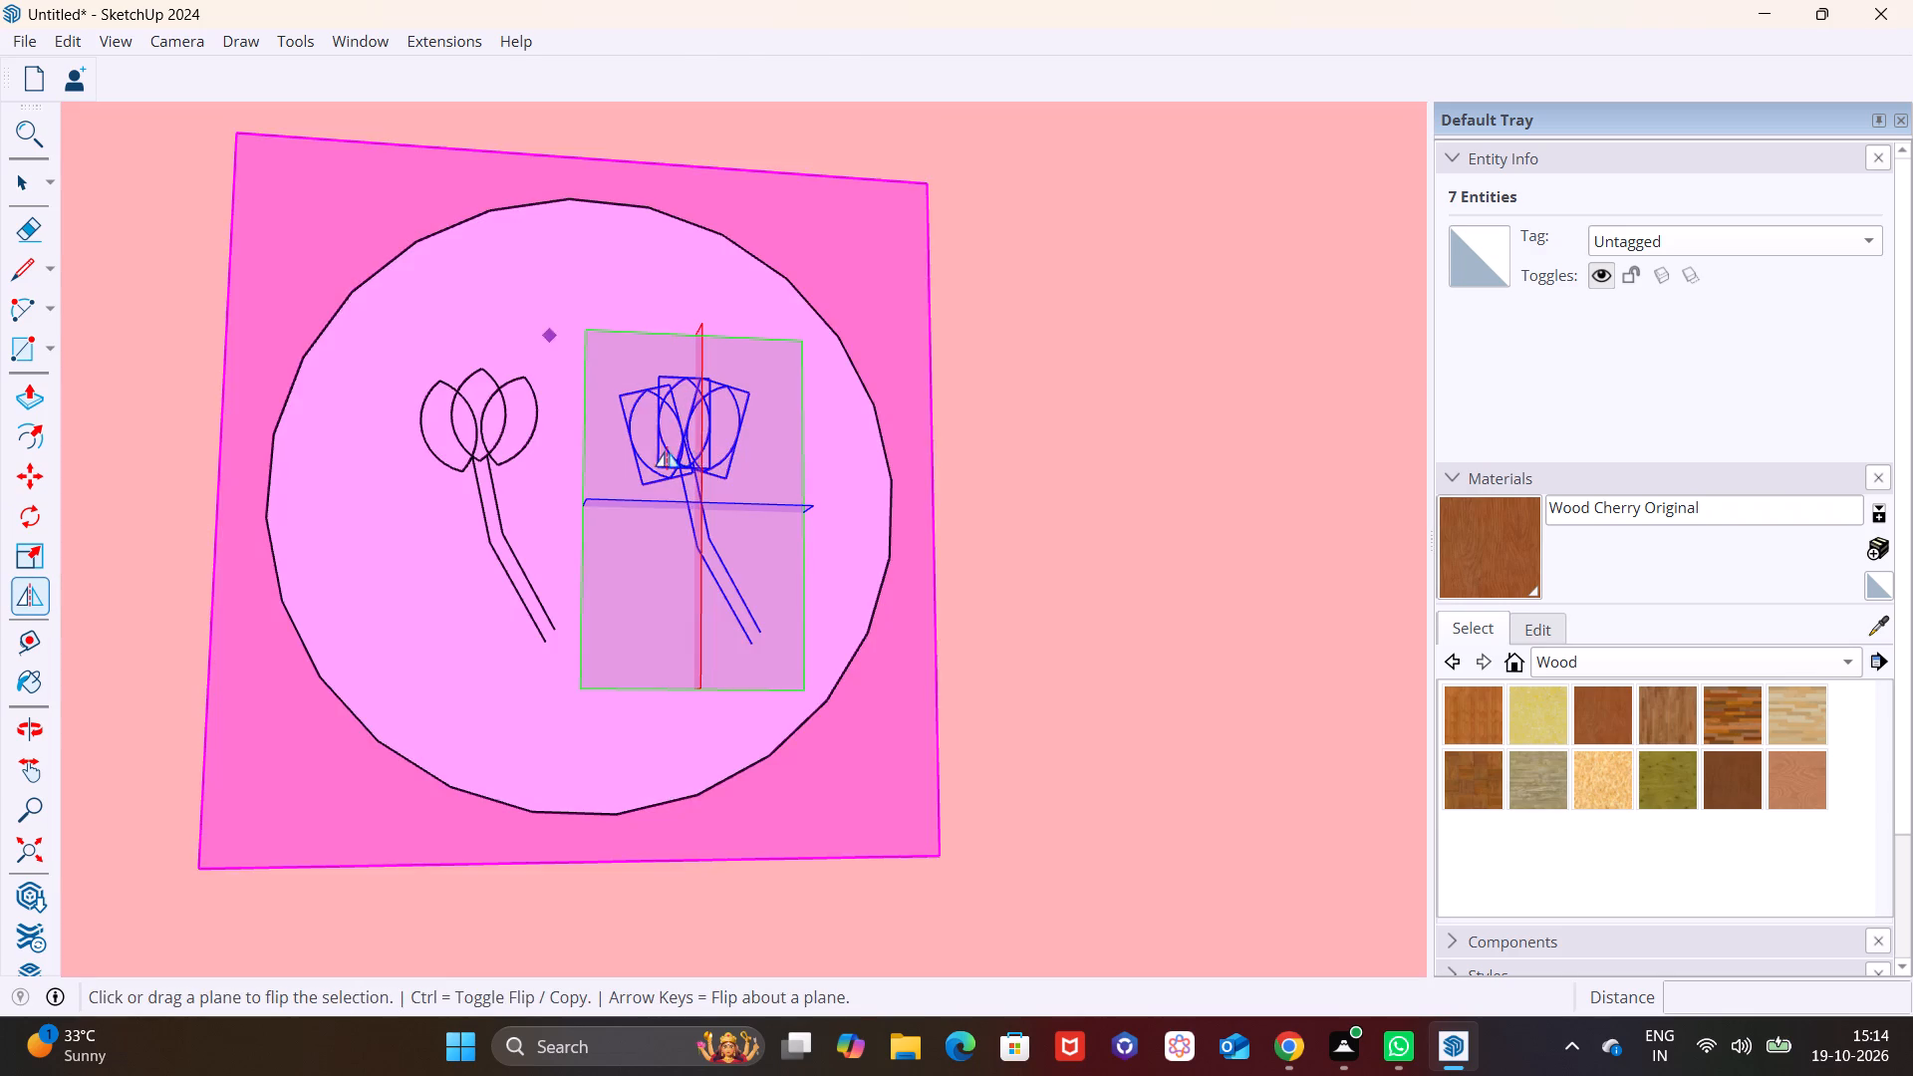
pyautogui.click(700, 447)
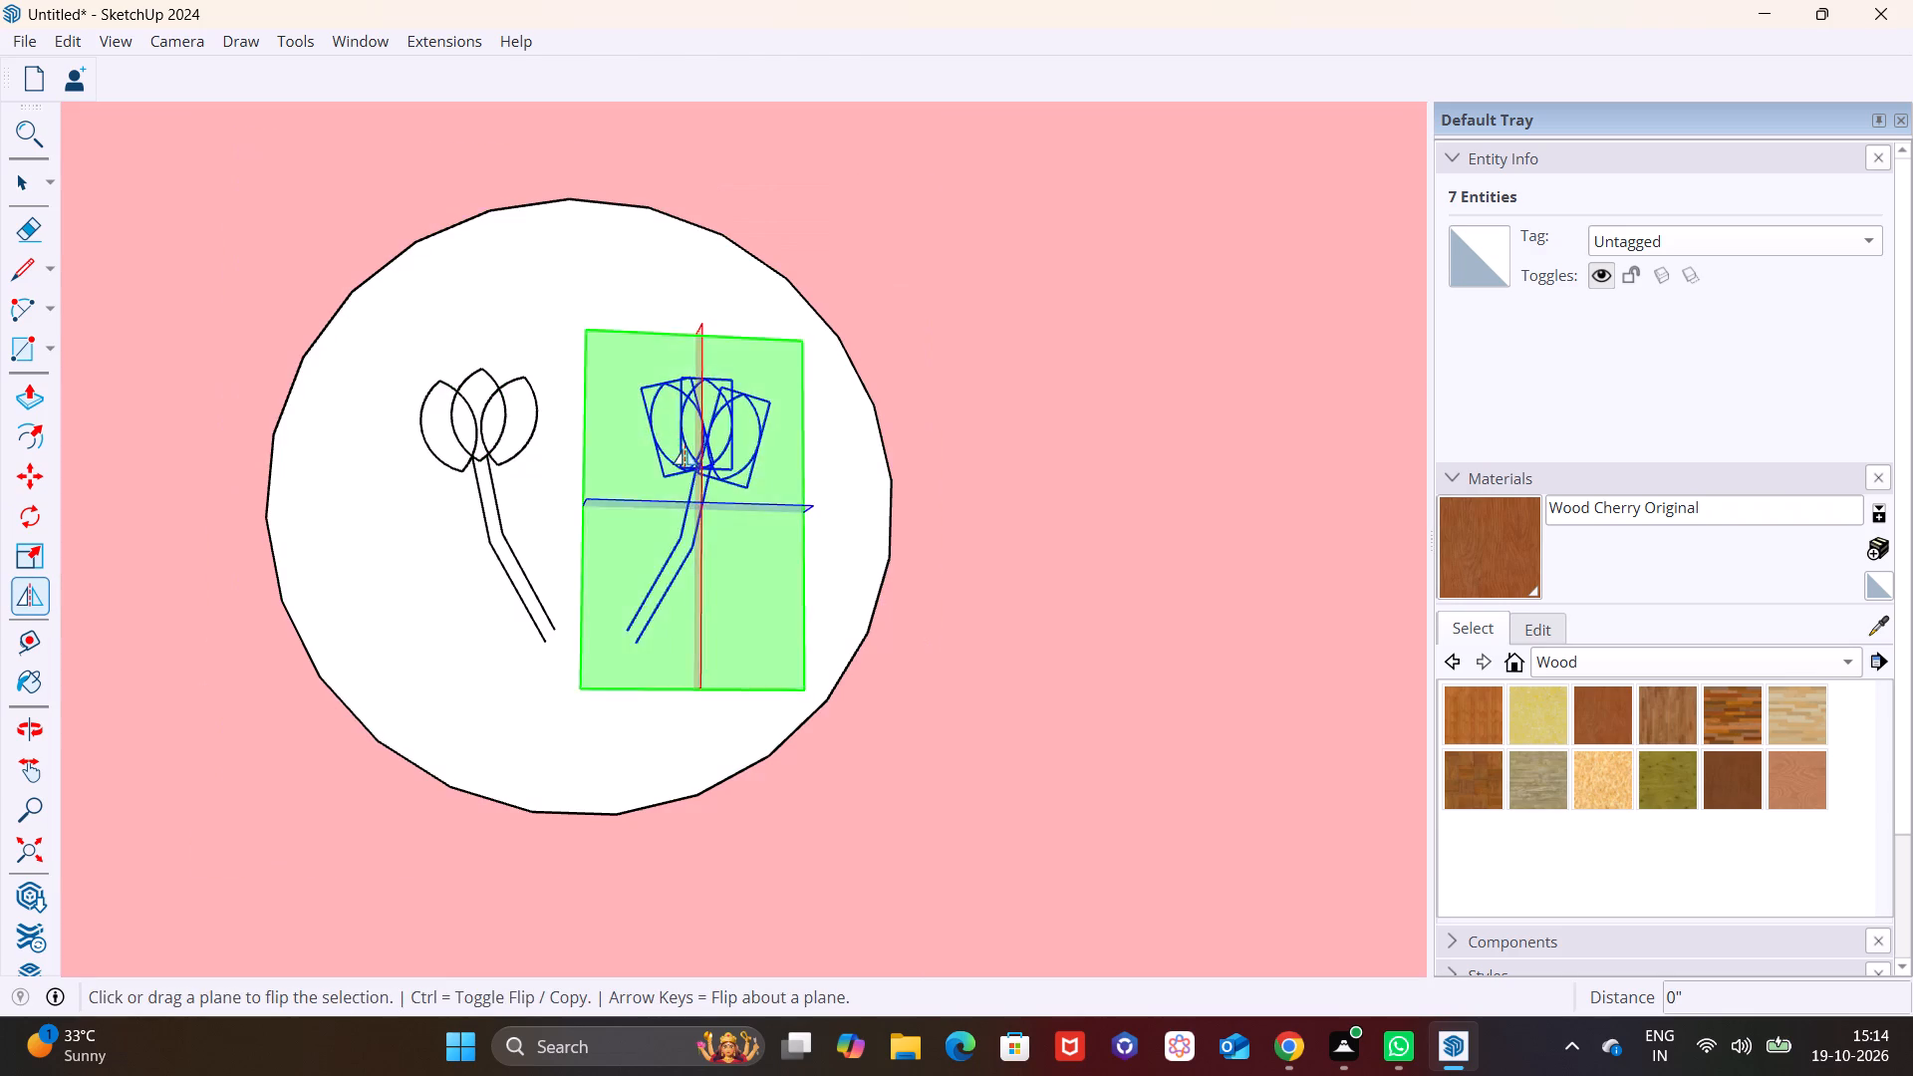
pyautogui.press('space')
pyautogui.click(946, 481)
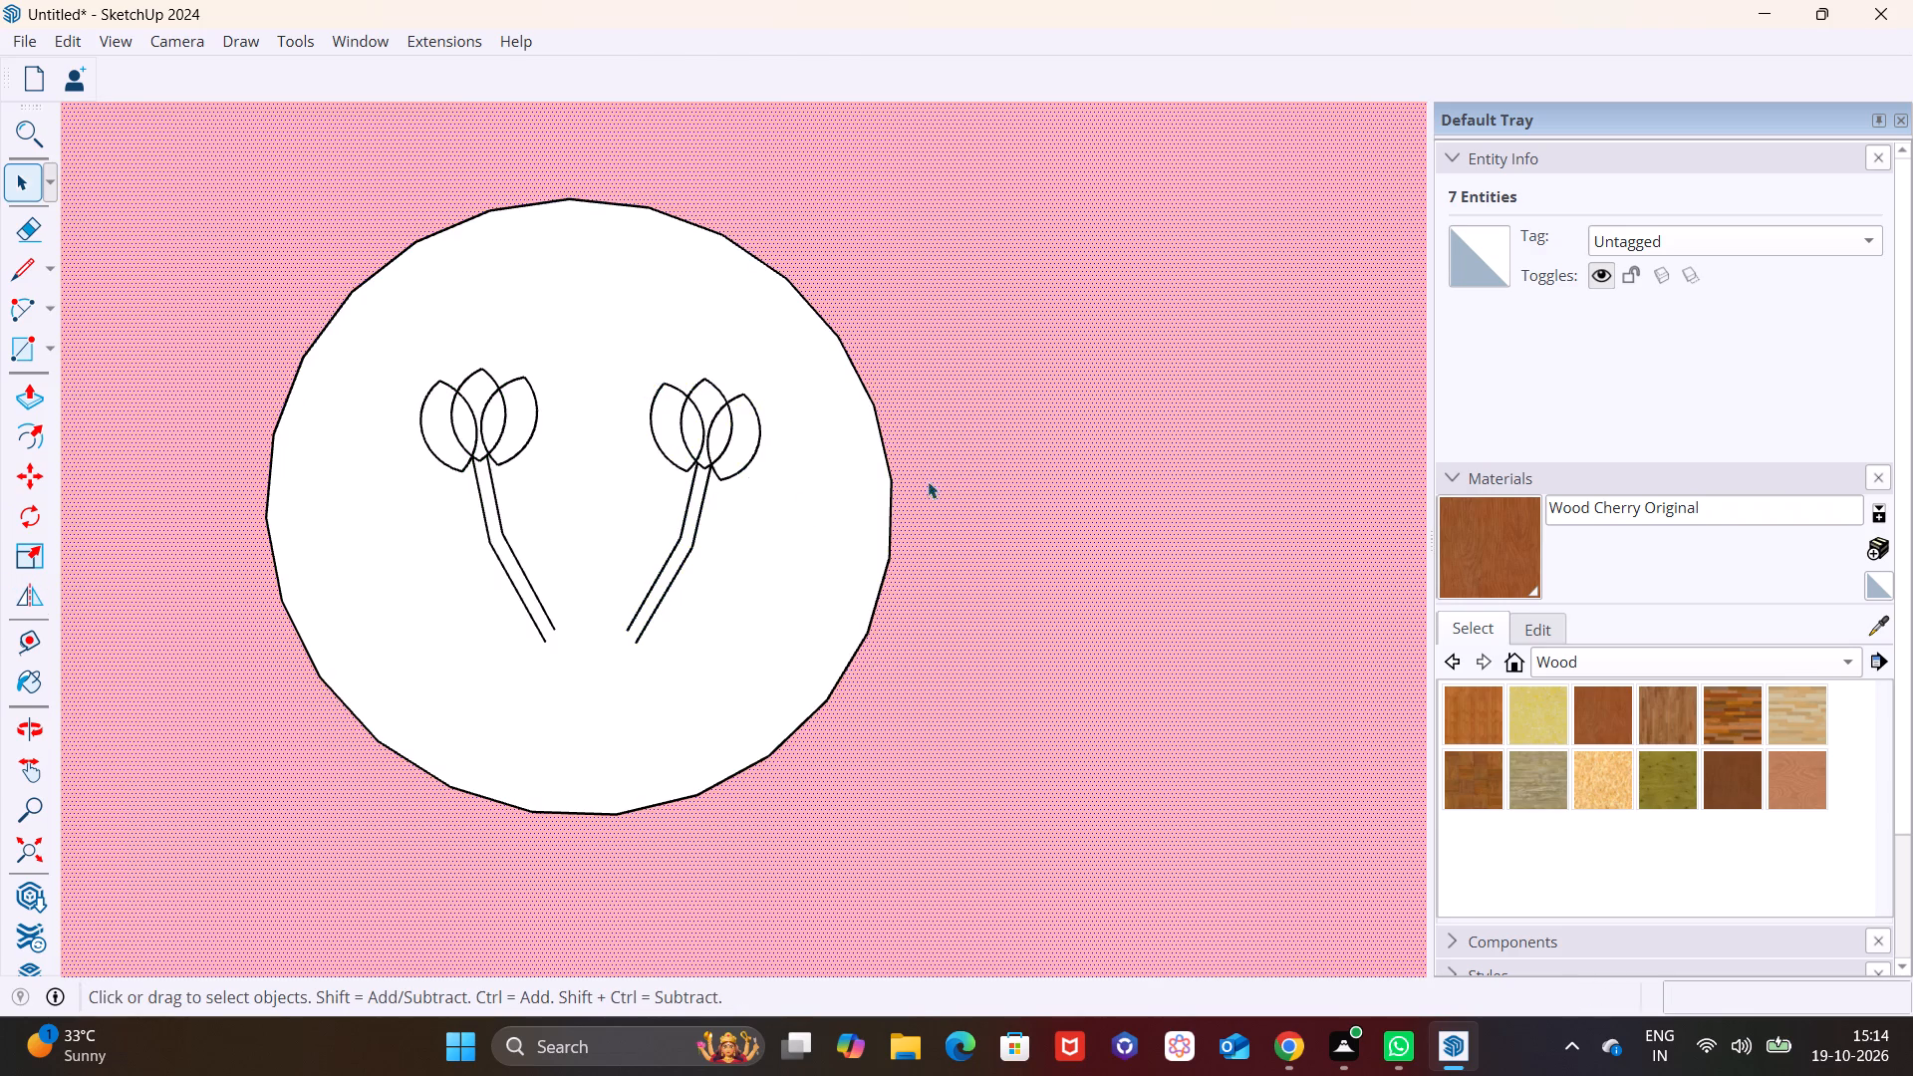
# Copy the original flower's three leaves and stem lines about 3 3/4" diagonally upward, between the two existing flowers.
pyautogui.scroll(-14, 591, 489)
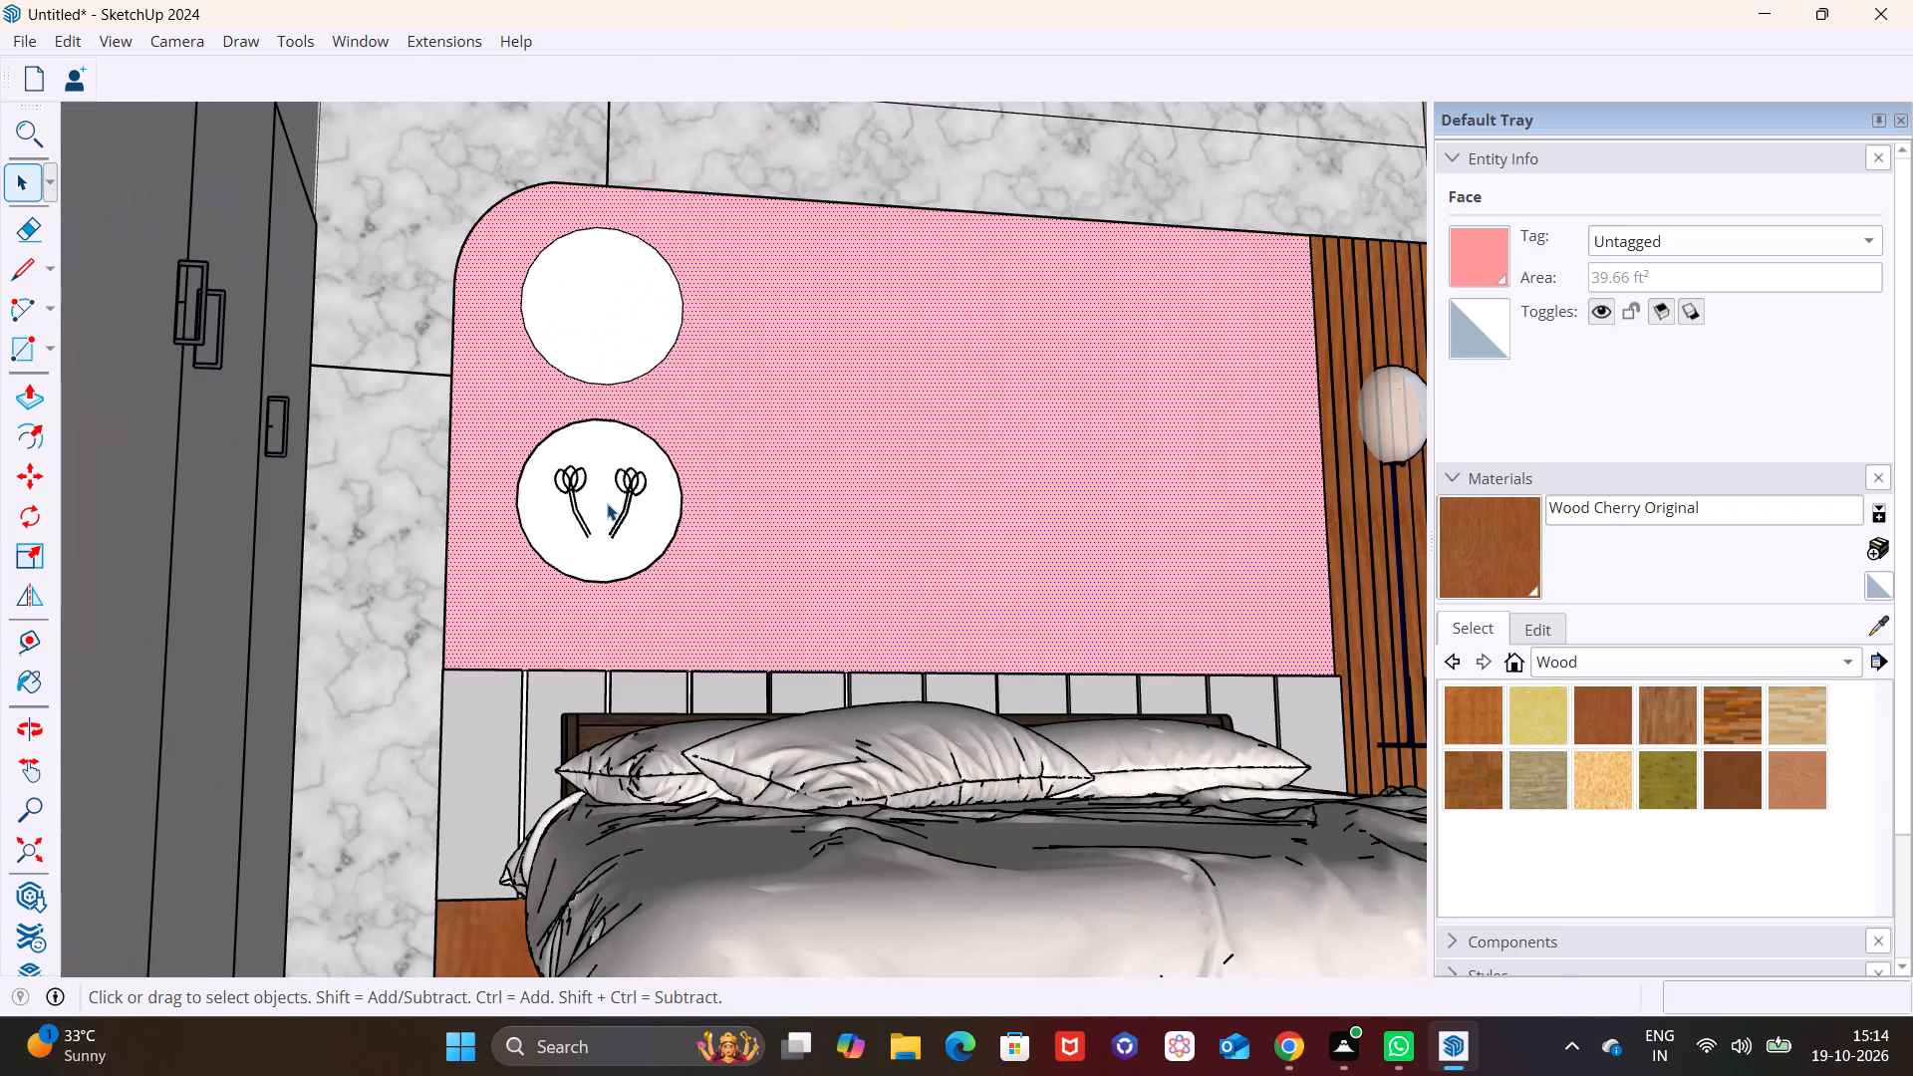
pyautogui.scroll(7, 607, 503)
pyautogui.moveTo(580, 509); pyautogui.dragTo(457, 566, button='middle')
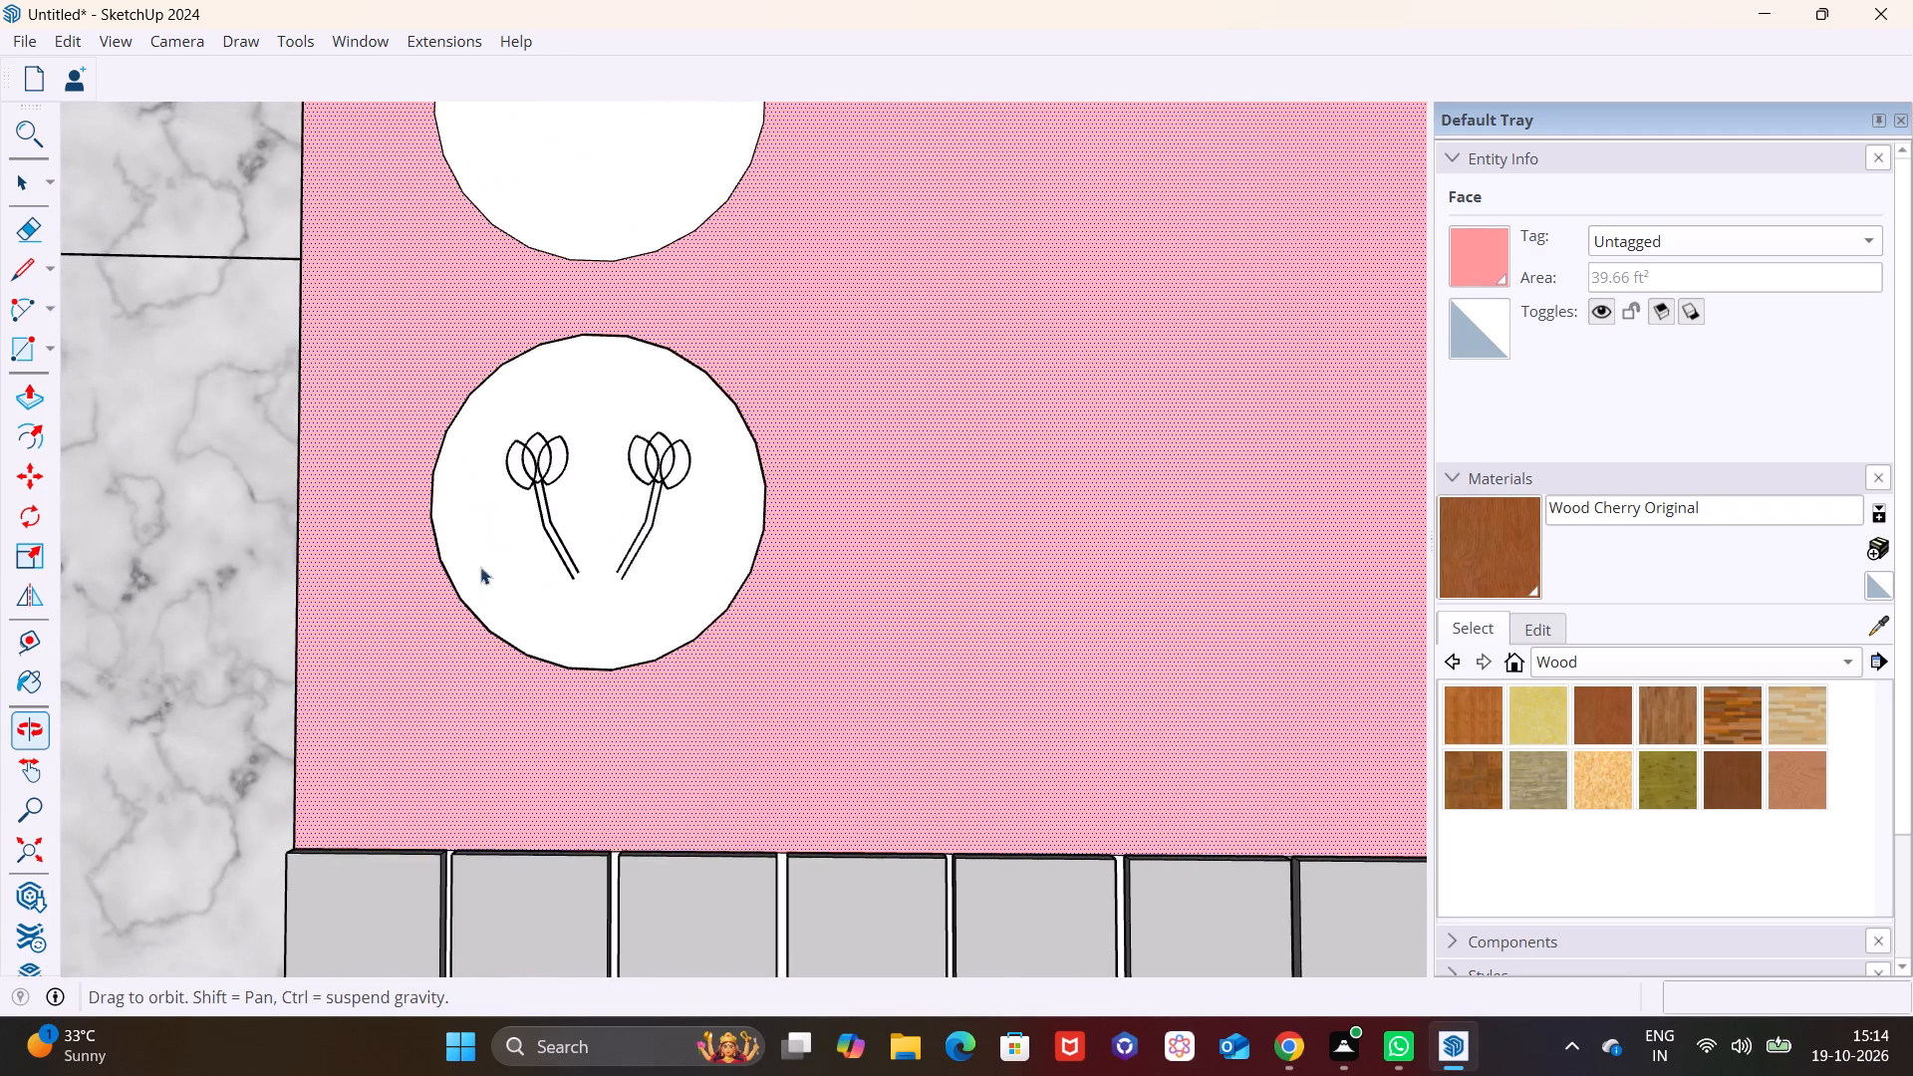
pyautogui.scroll(6, 648, 489)
pyautogui.keyDown('shift'); pyautogui.moveTo(715, 469); pyautogui.dragTo(716, 534, button='middle'); pyautogui.keyUp('shift')
pyautogui.click(374, 488)
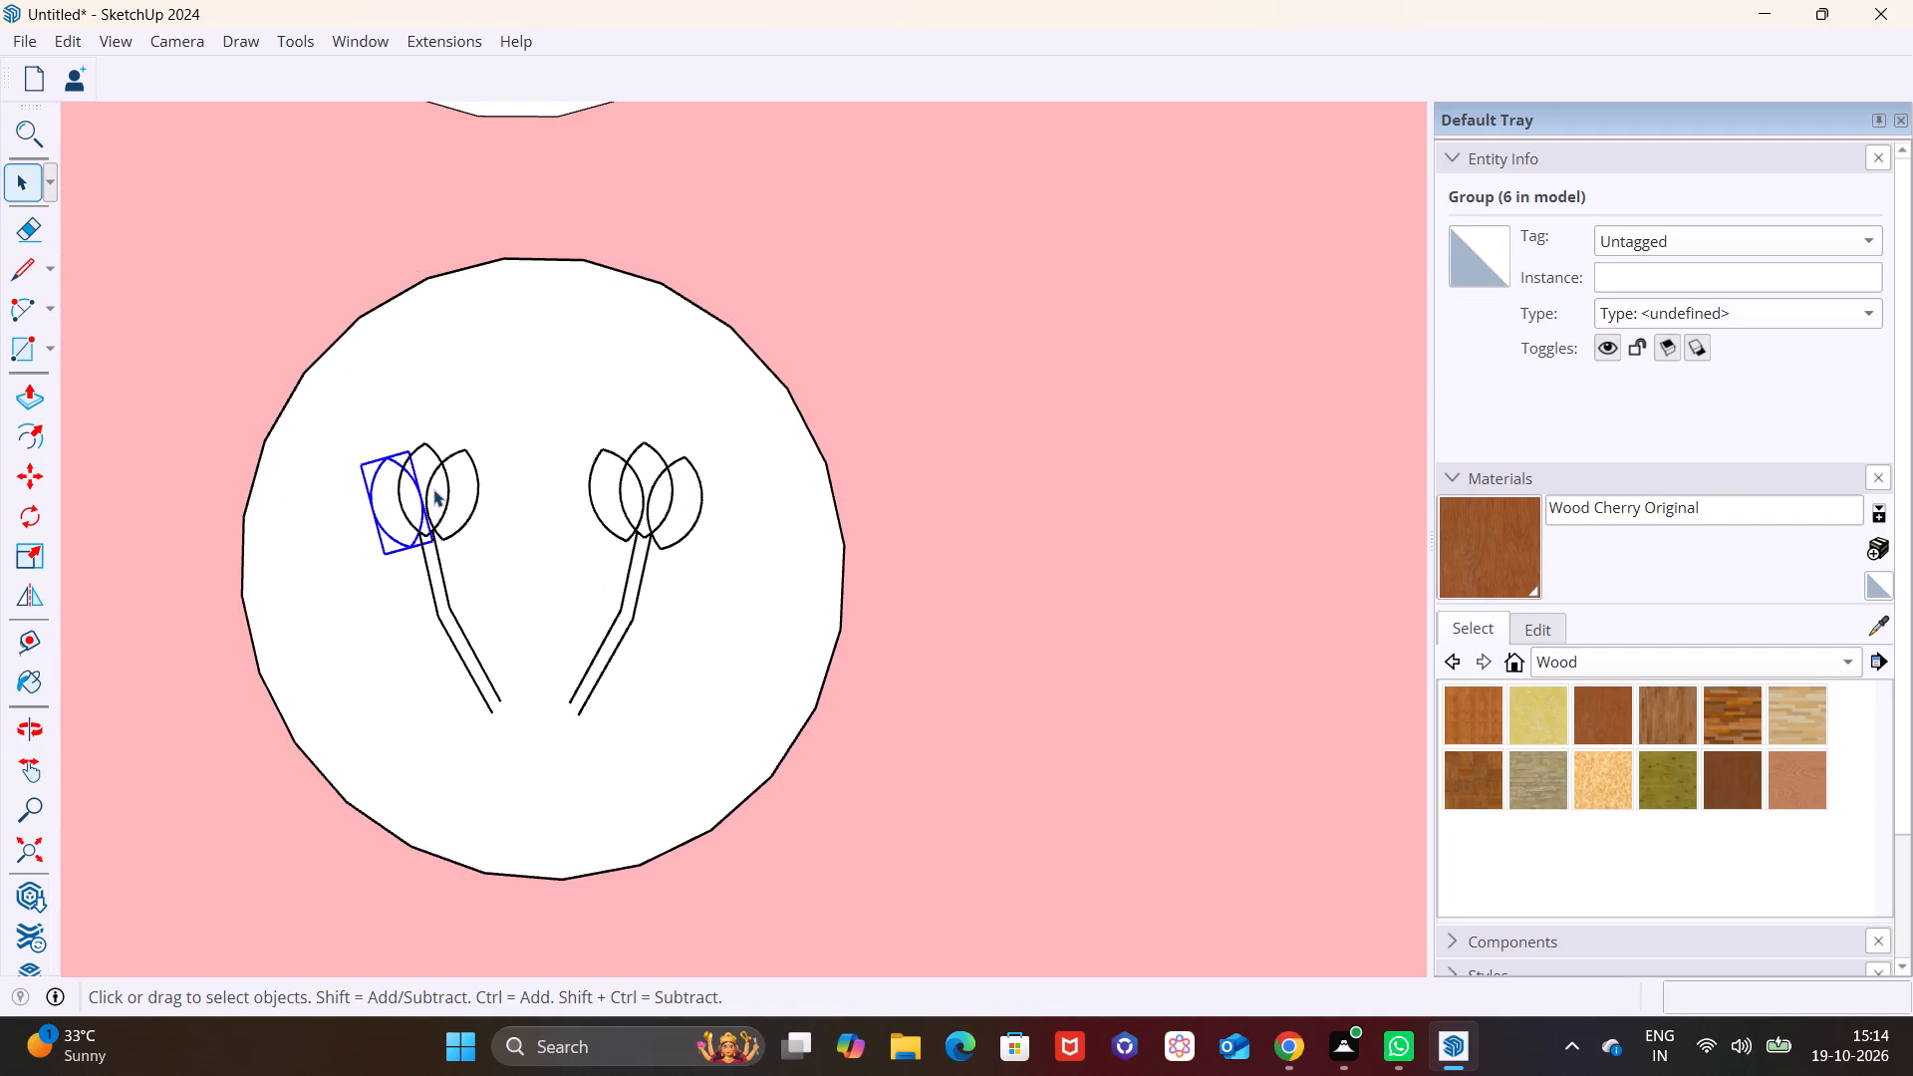
pyautogui.keyDown('ctrl'); pyautogui.click(442, 479); pyautogui.keyUp('ctrl')
pyautogui.keyDown('ctrl'); pyautogui.click(473, 463); pyautogui.keyUp('ctrl')
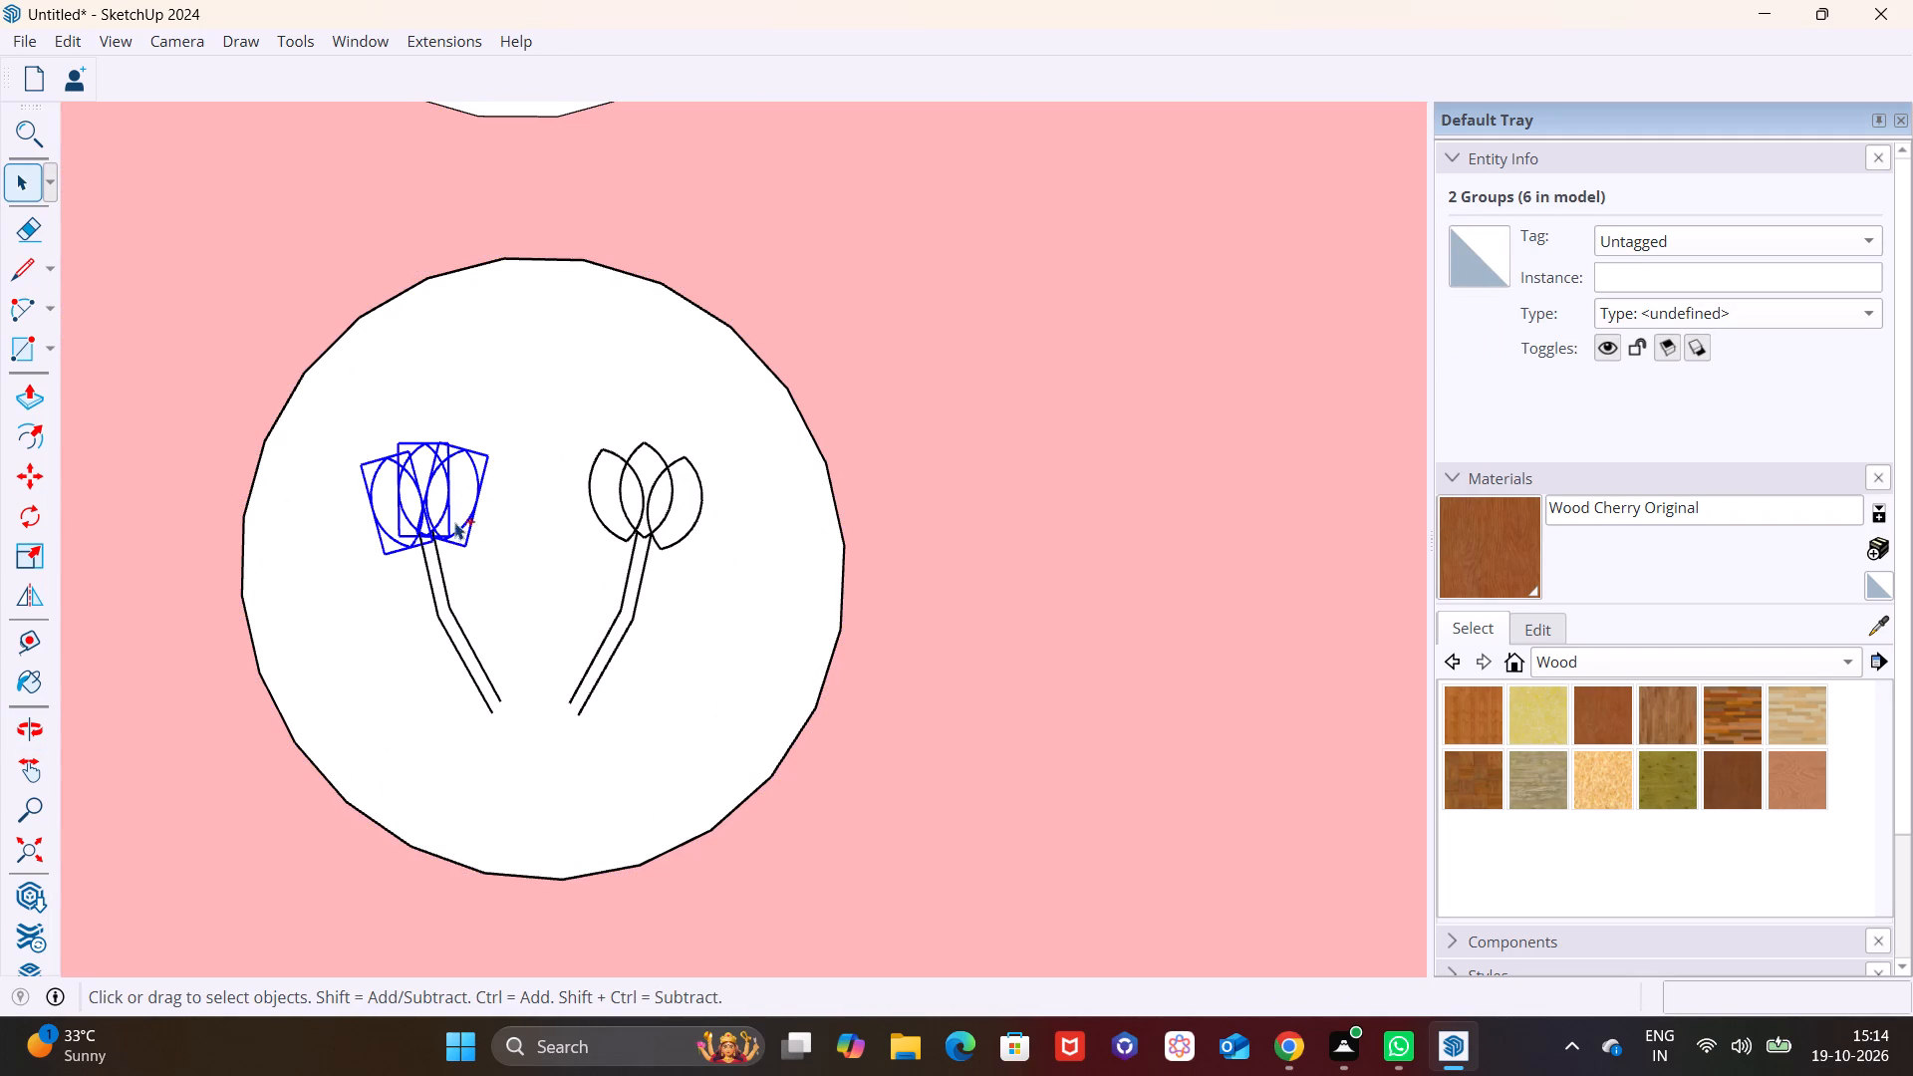
pyautogui.keyDown('ctrl'); pyautogui.click(435, 599); pyautogui.keyUp('ctrl')
pyautogui.keyDown('ctrl'); pyautogui.click(442, 576); pyautogui.keyUp('ctrl')
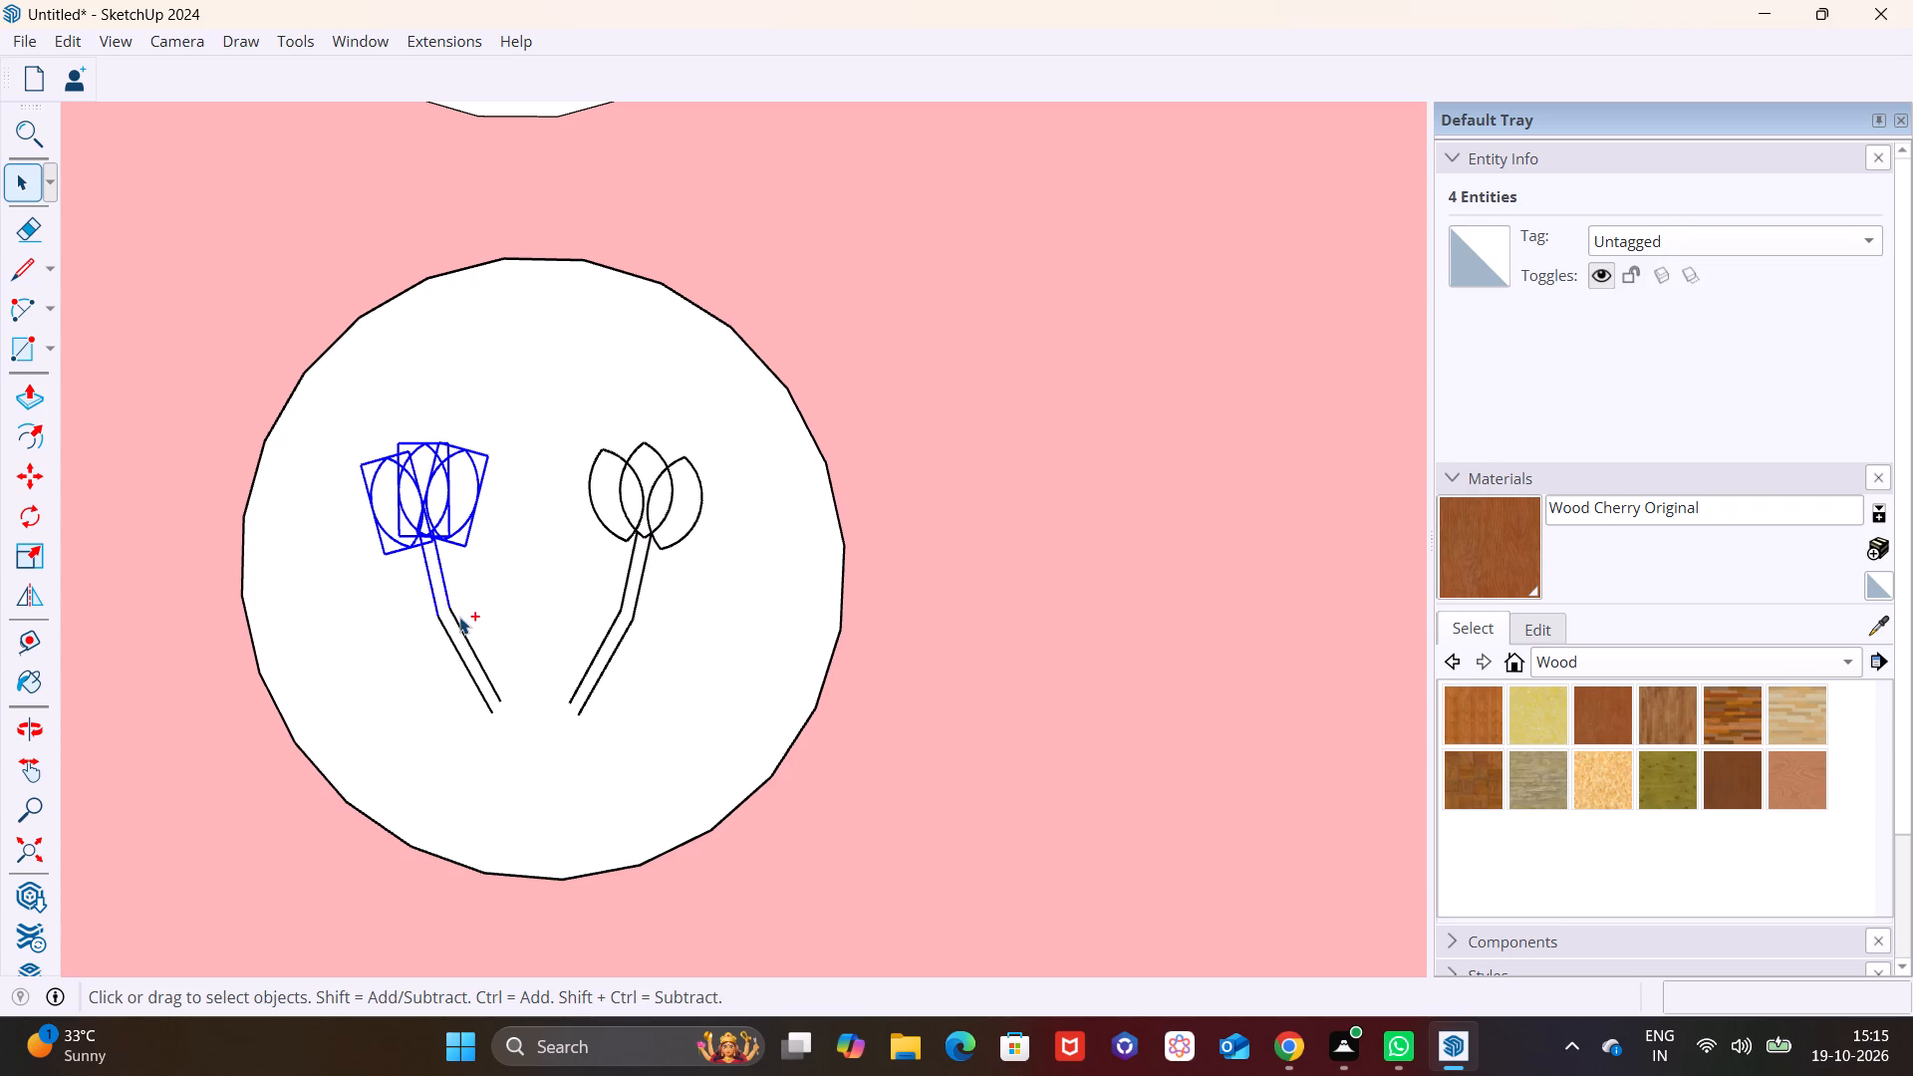
pyautogui.keyDown('ctrl'); pyautogui.click(459, 620); pyautogui.keyUp('ctrl')
pyautogui.keyDown('ctrl'); pyautogui.click(447, 632); pyautogui.keyUp('ctrl')
pyautogui.press('m')
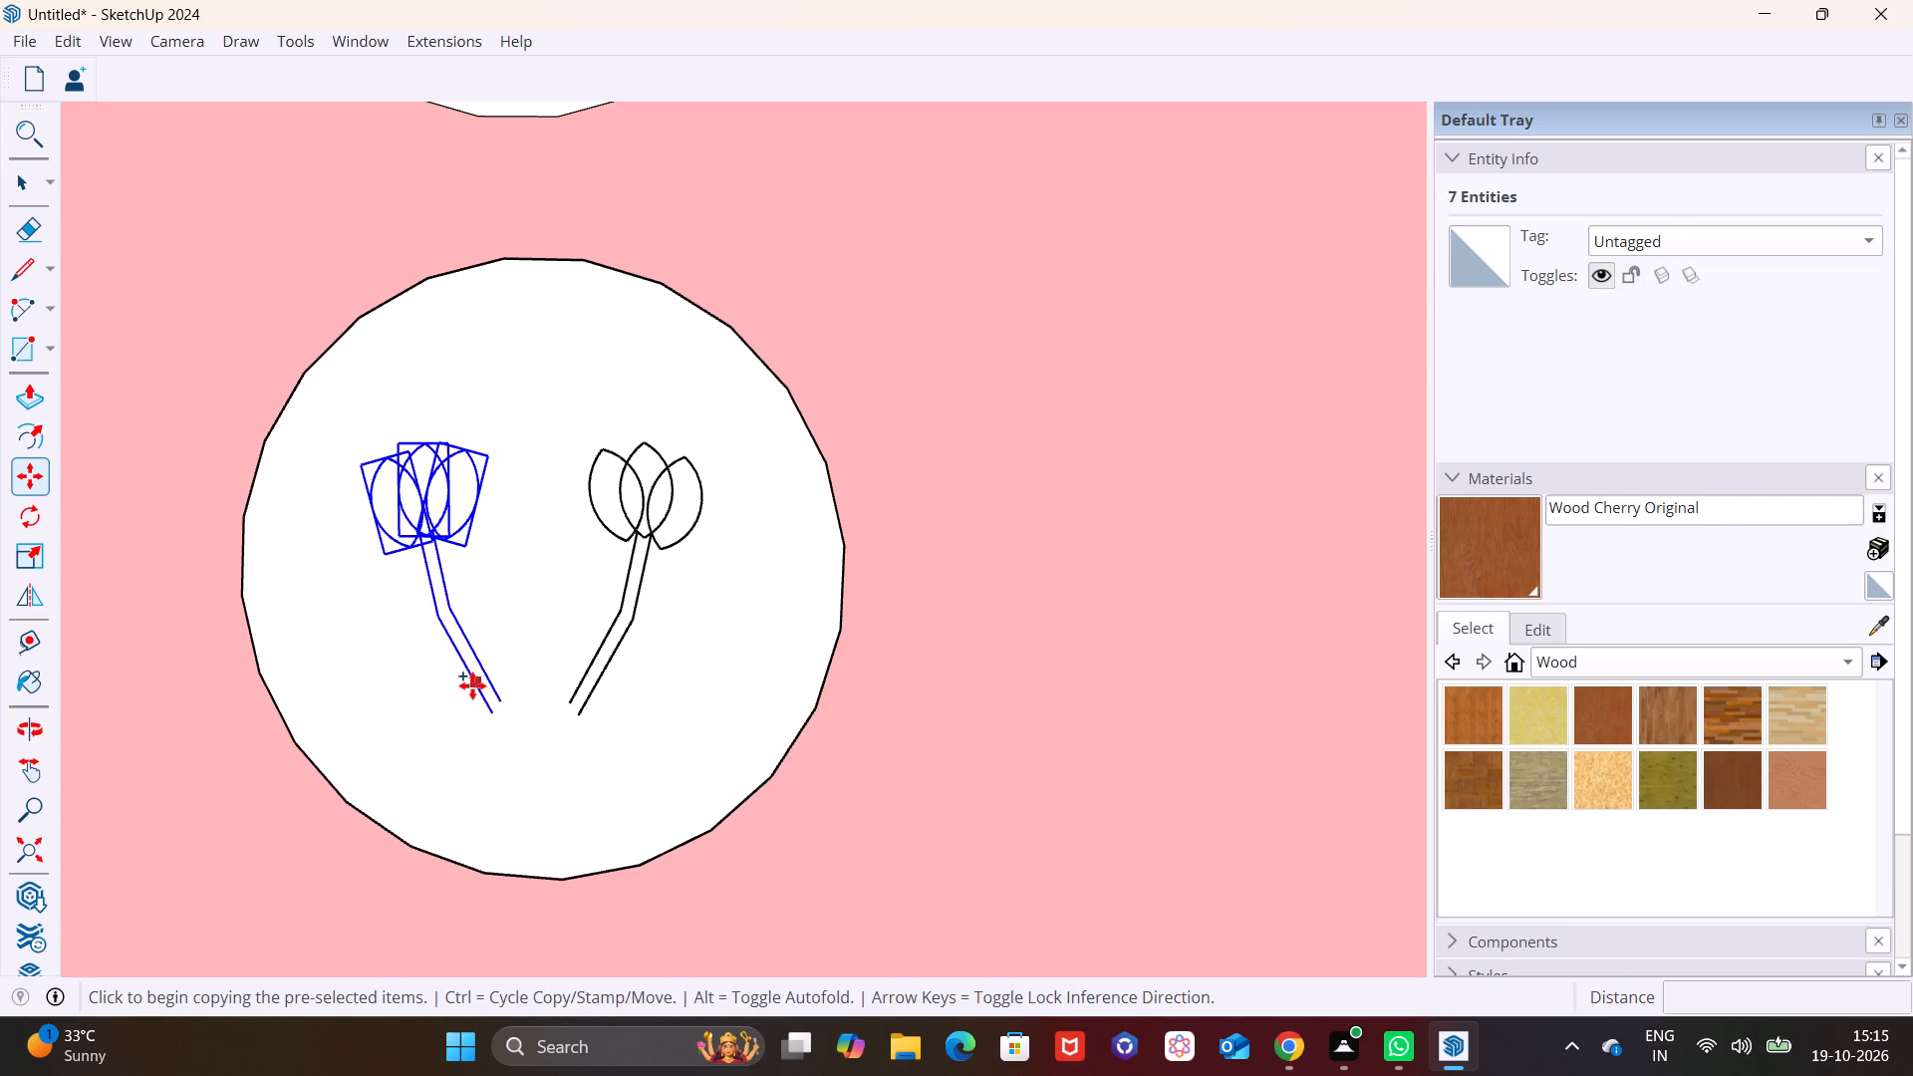
pyautogui.click(472, 685)
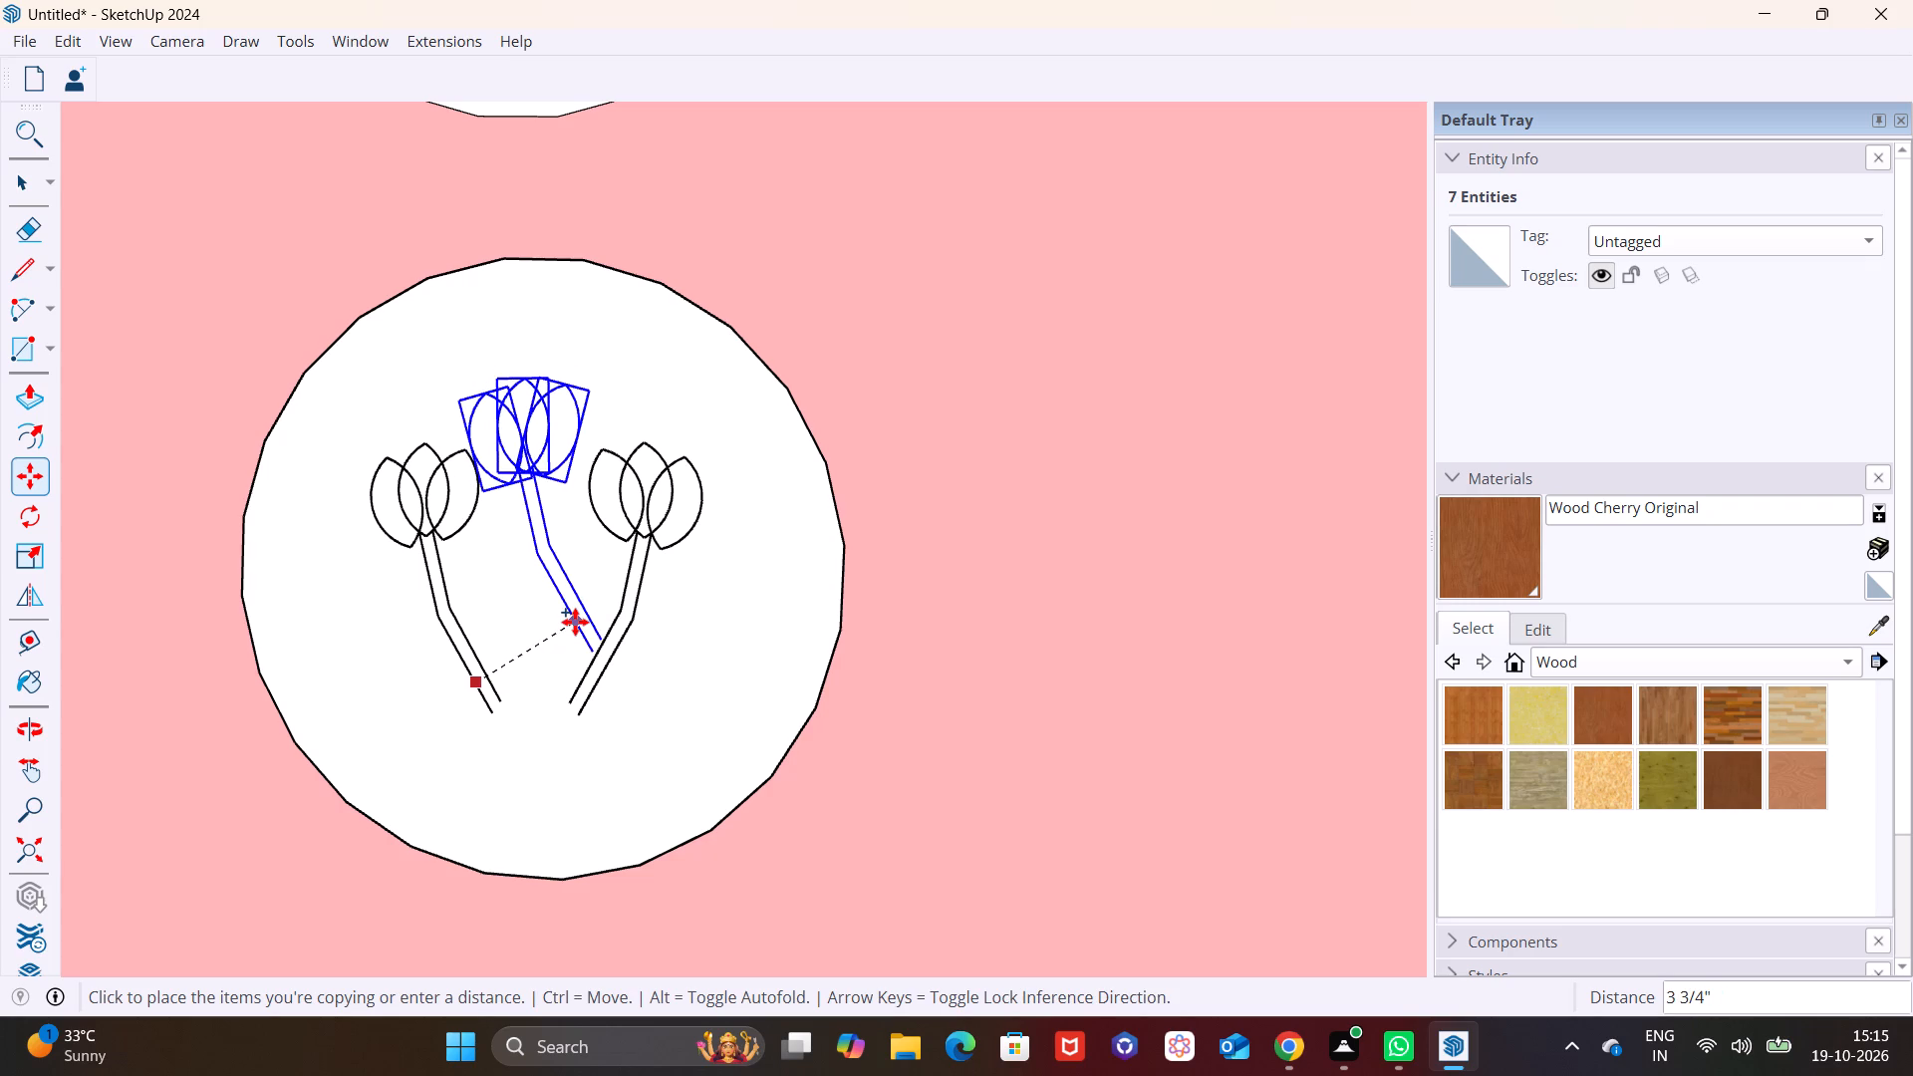
pyautogui.click(575, 622)
# Move the new middle flower about 1 11/16" down, between the two outer flowers.
pyautogui.moveTo(546, 580); pyautogui.dragTo(571, 600)
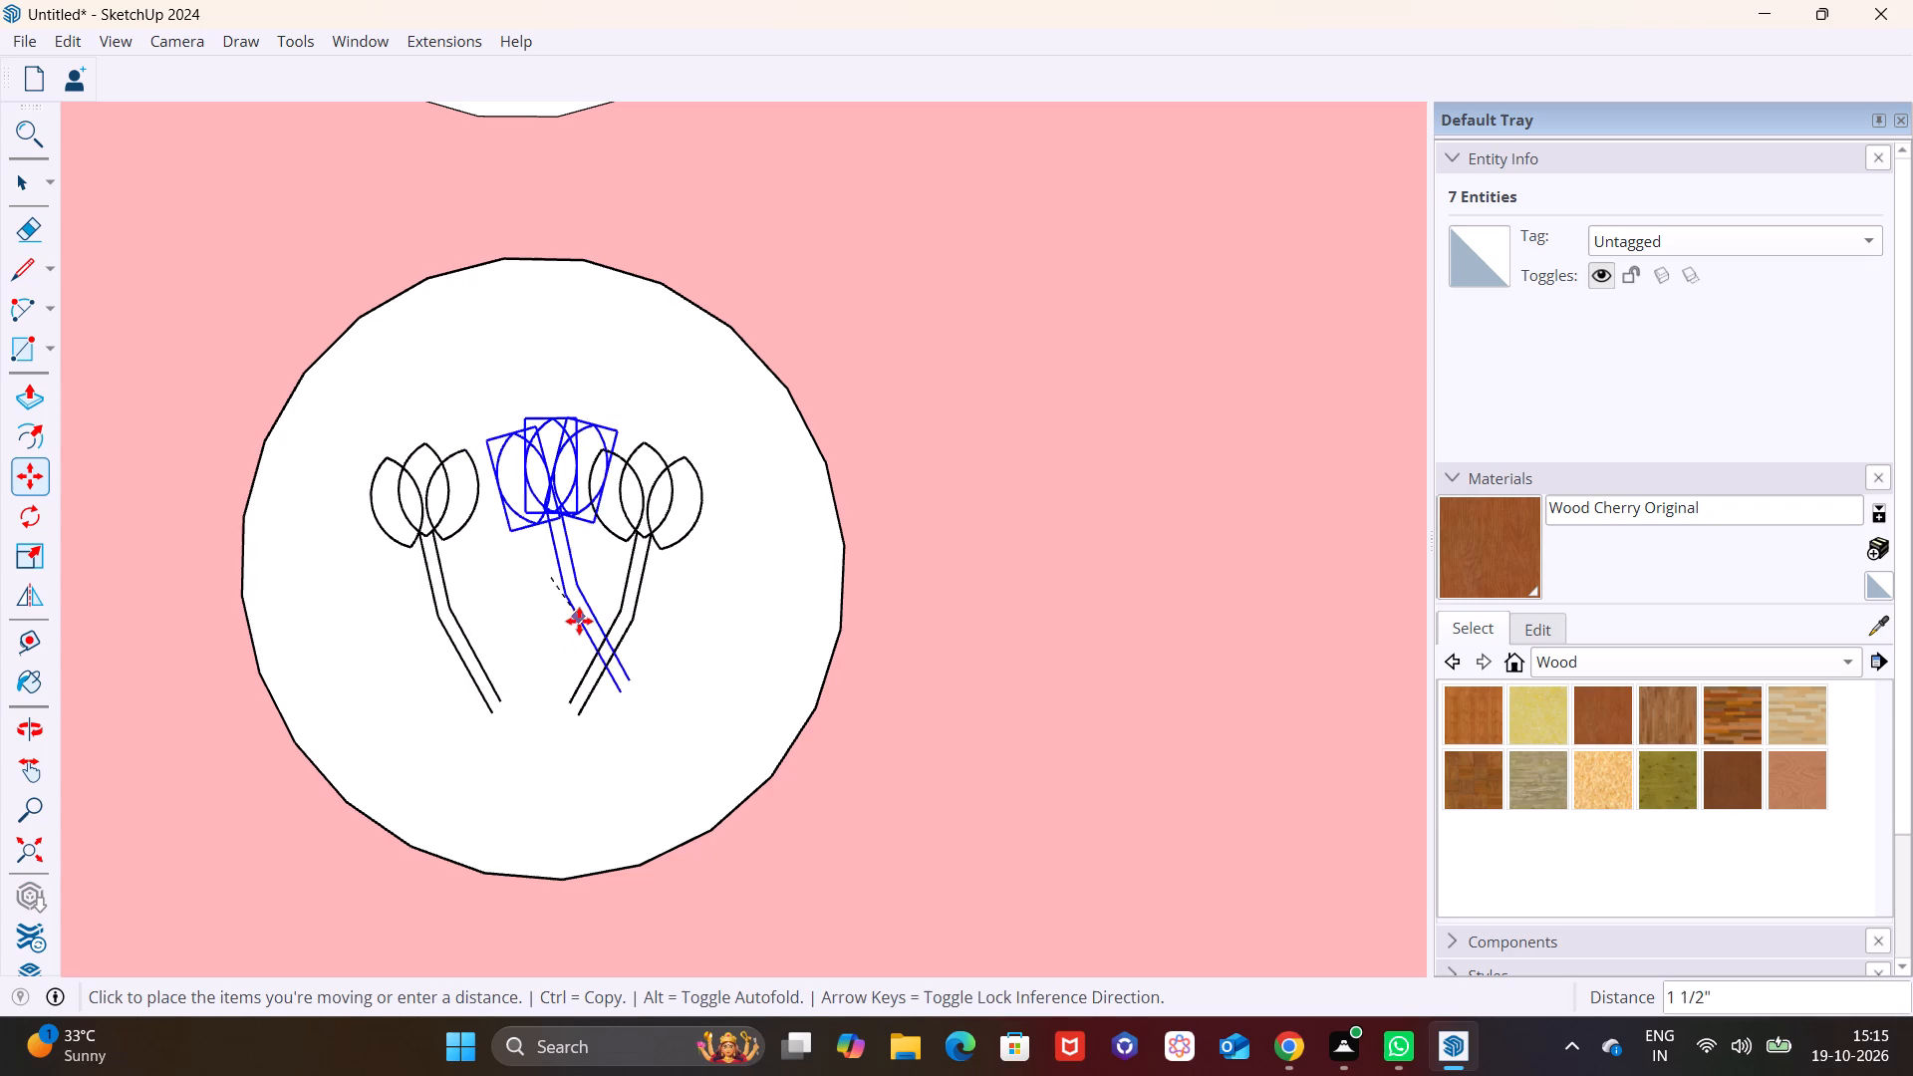
pyautogui.click(570, 630)
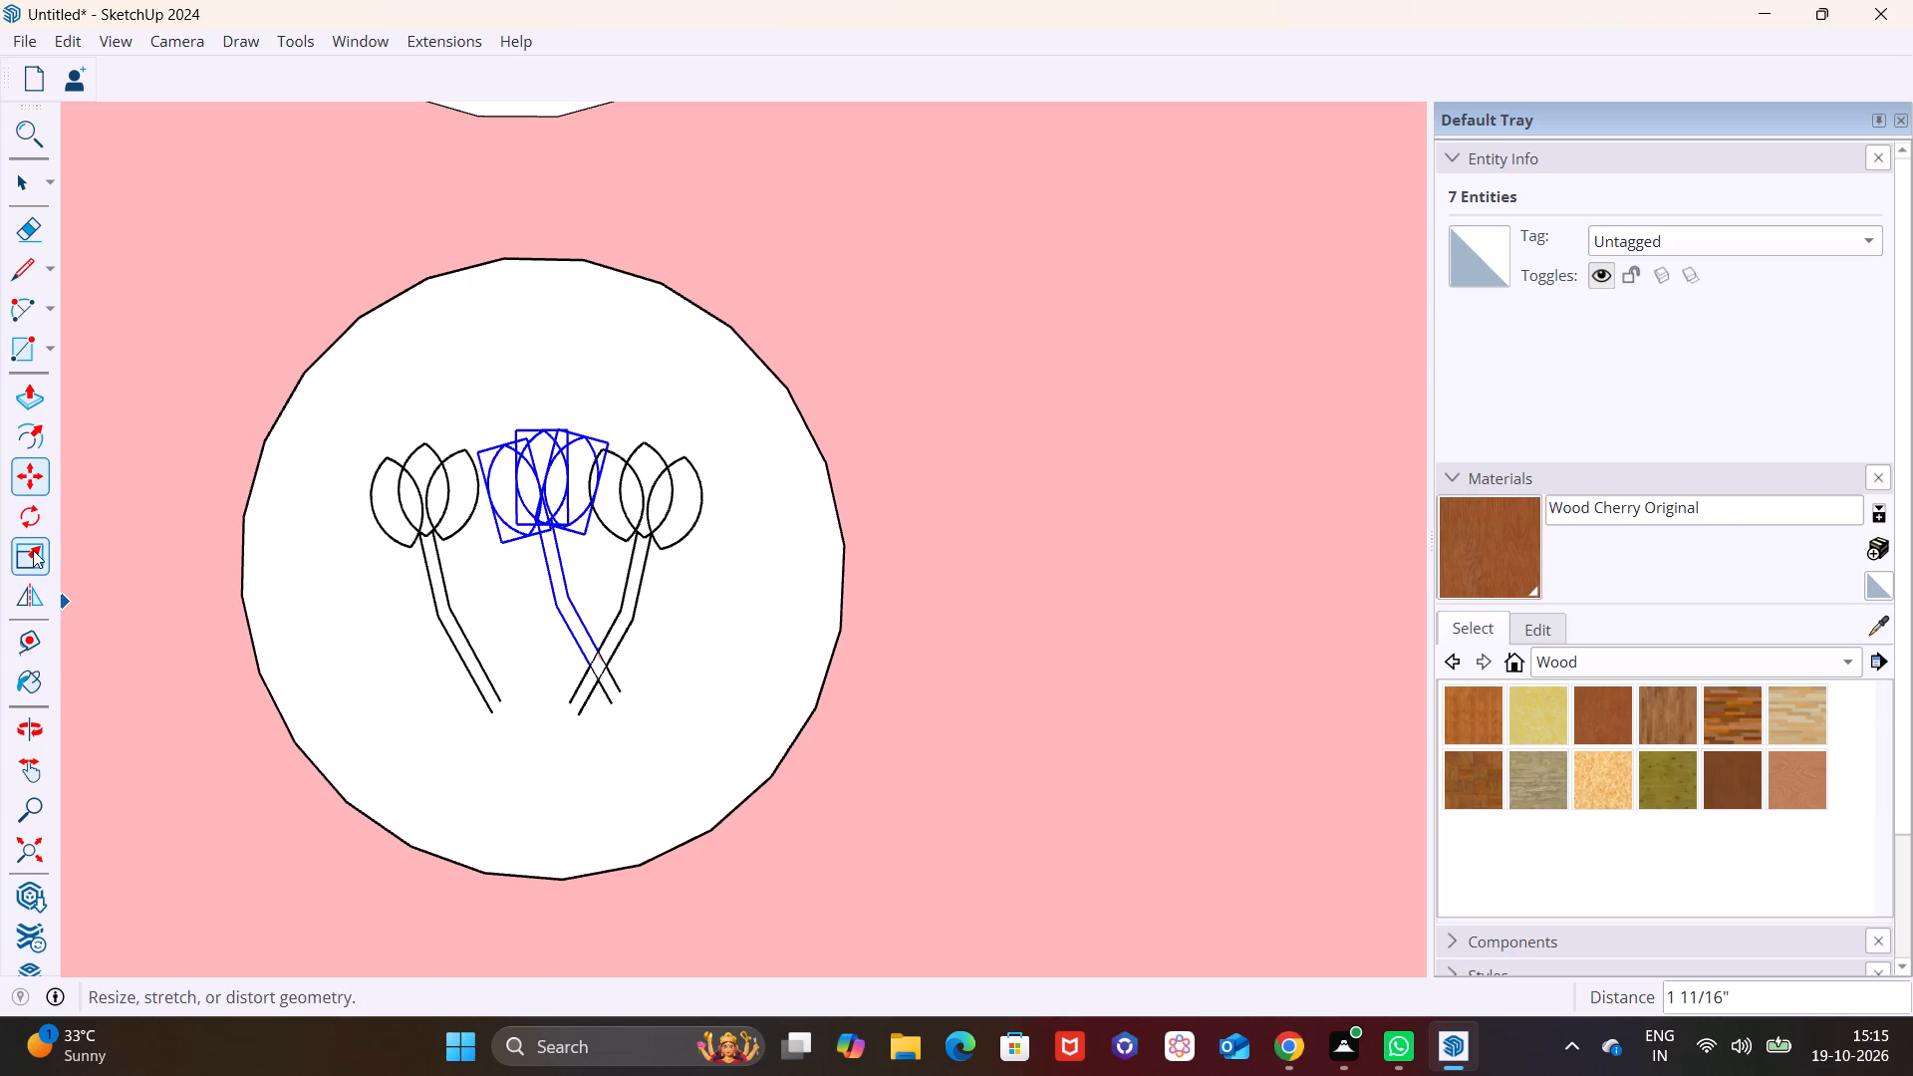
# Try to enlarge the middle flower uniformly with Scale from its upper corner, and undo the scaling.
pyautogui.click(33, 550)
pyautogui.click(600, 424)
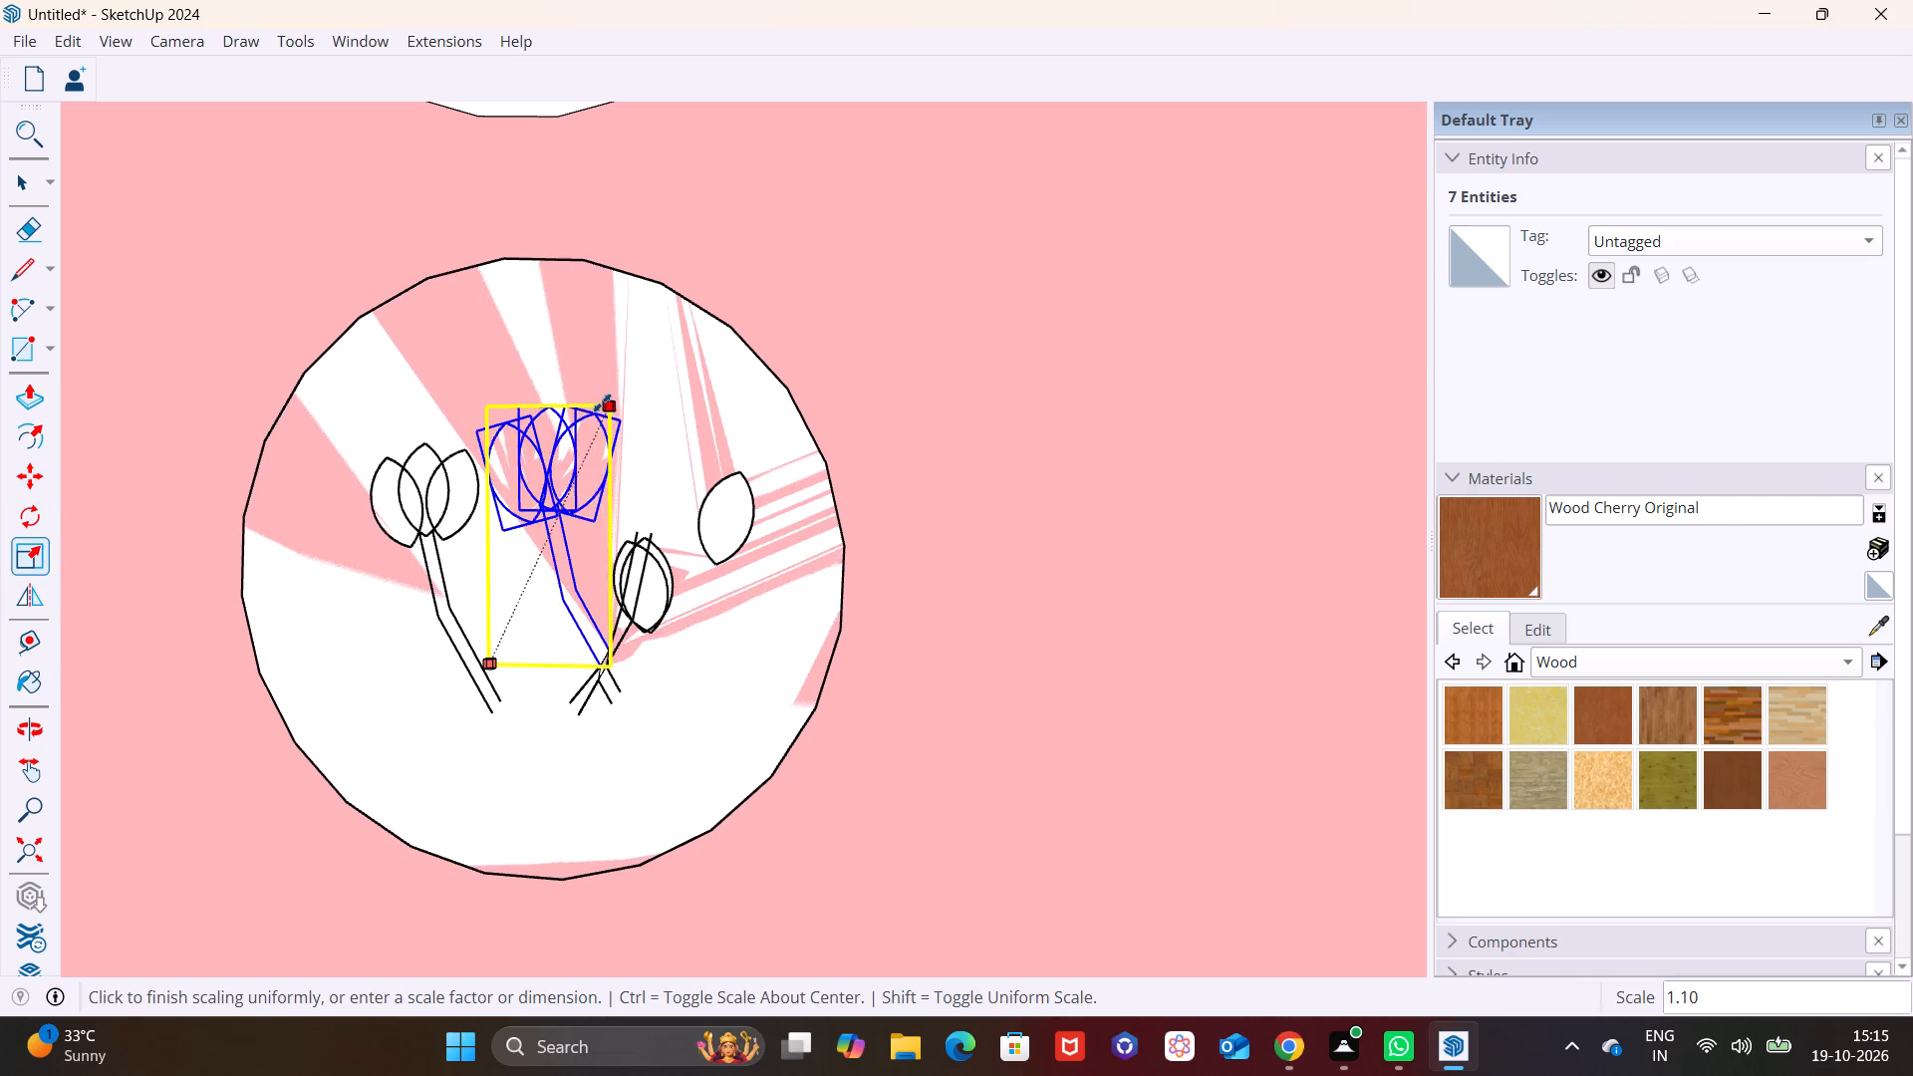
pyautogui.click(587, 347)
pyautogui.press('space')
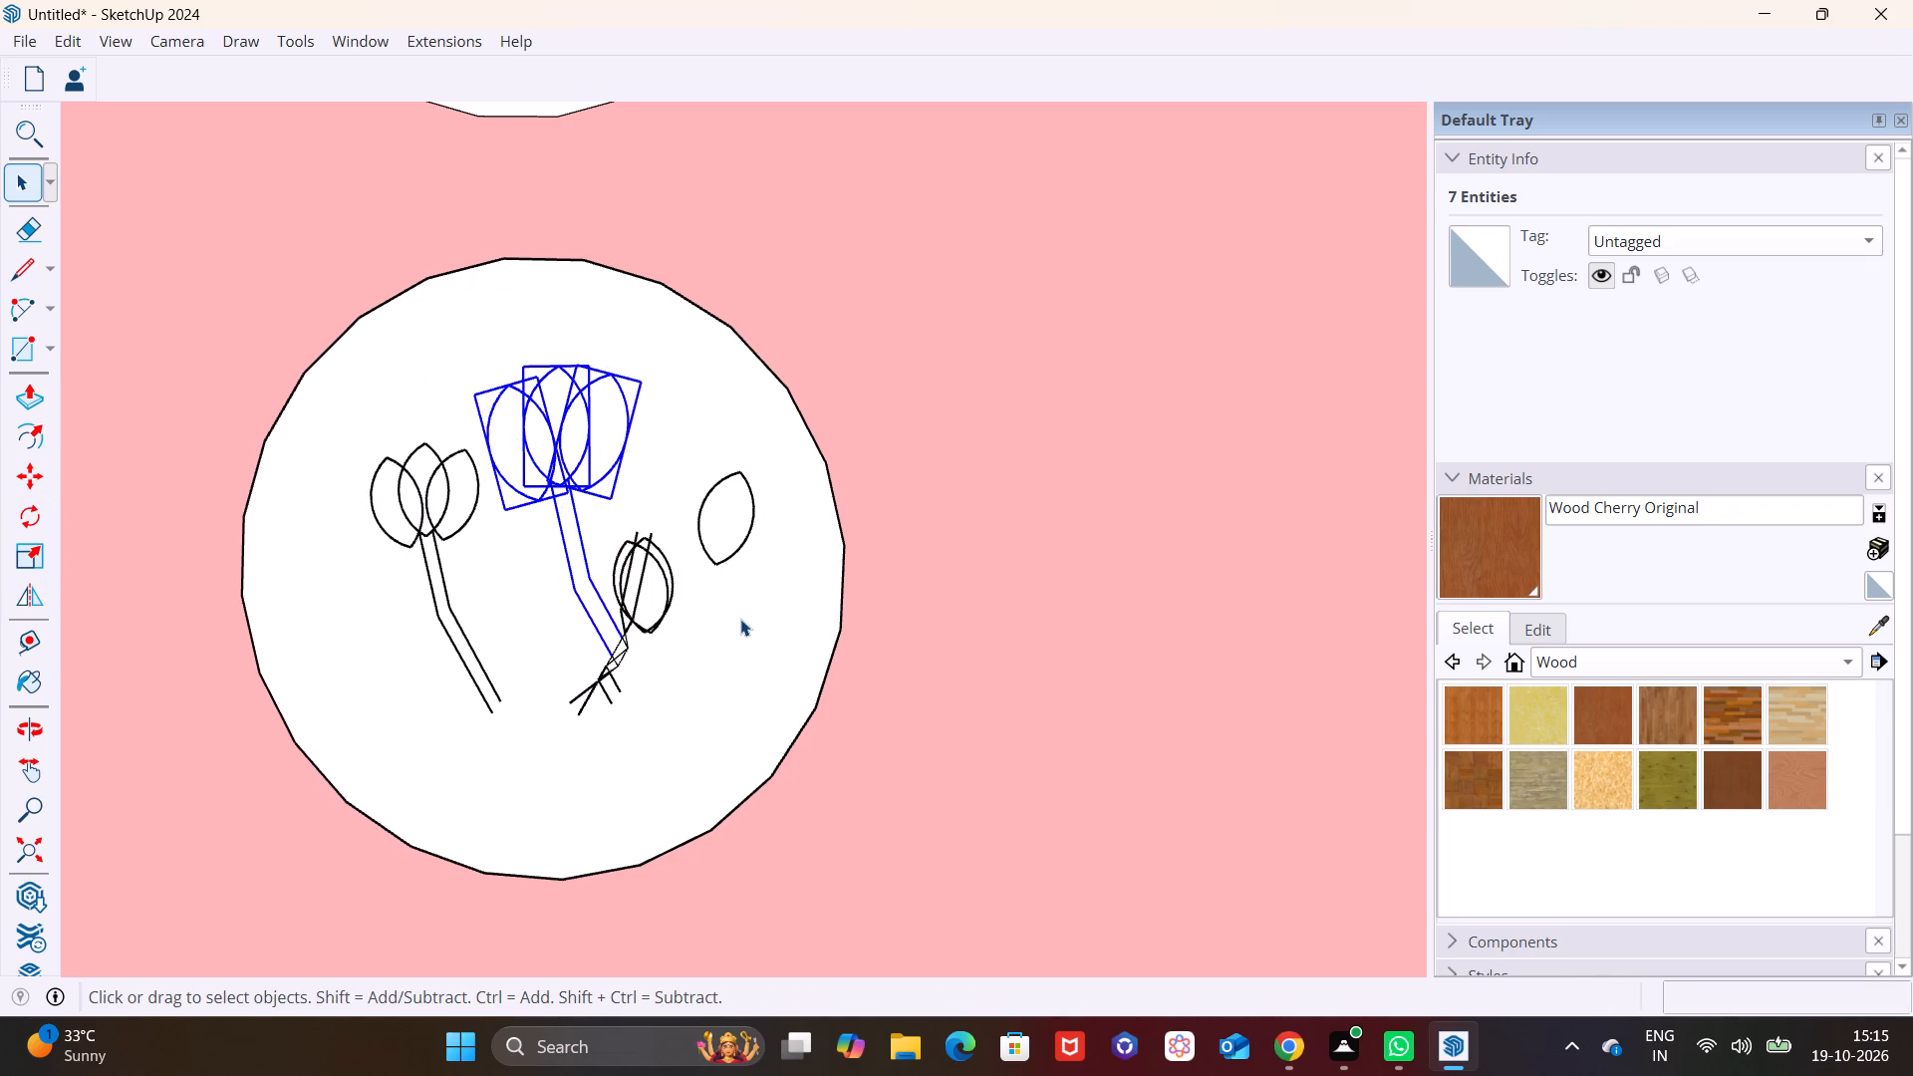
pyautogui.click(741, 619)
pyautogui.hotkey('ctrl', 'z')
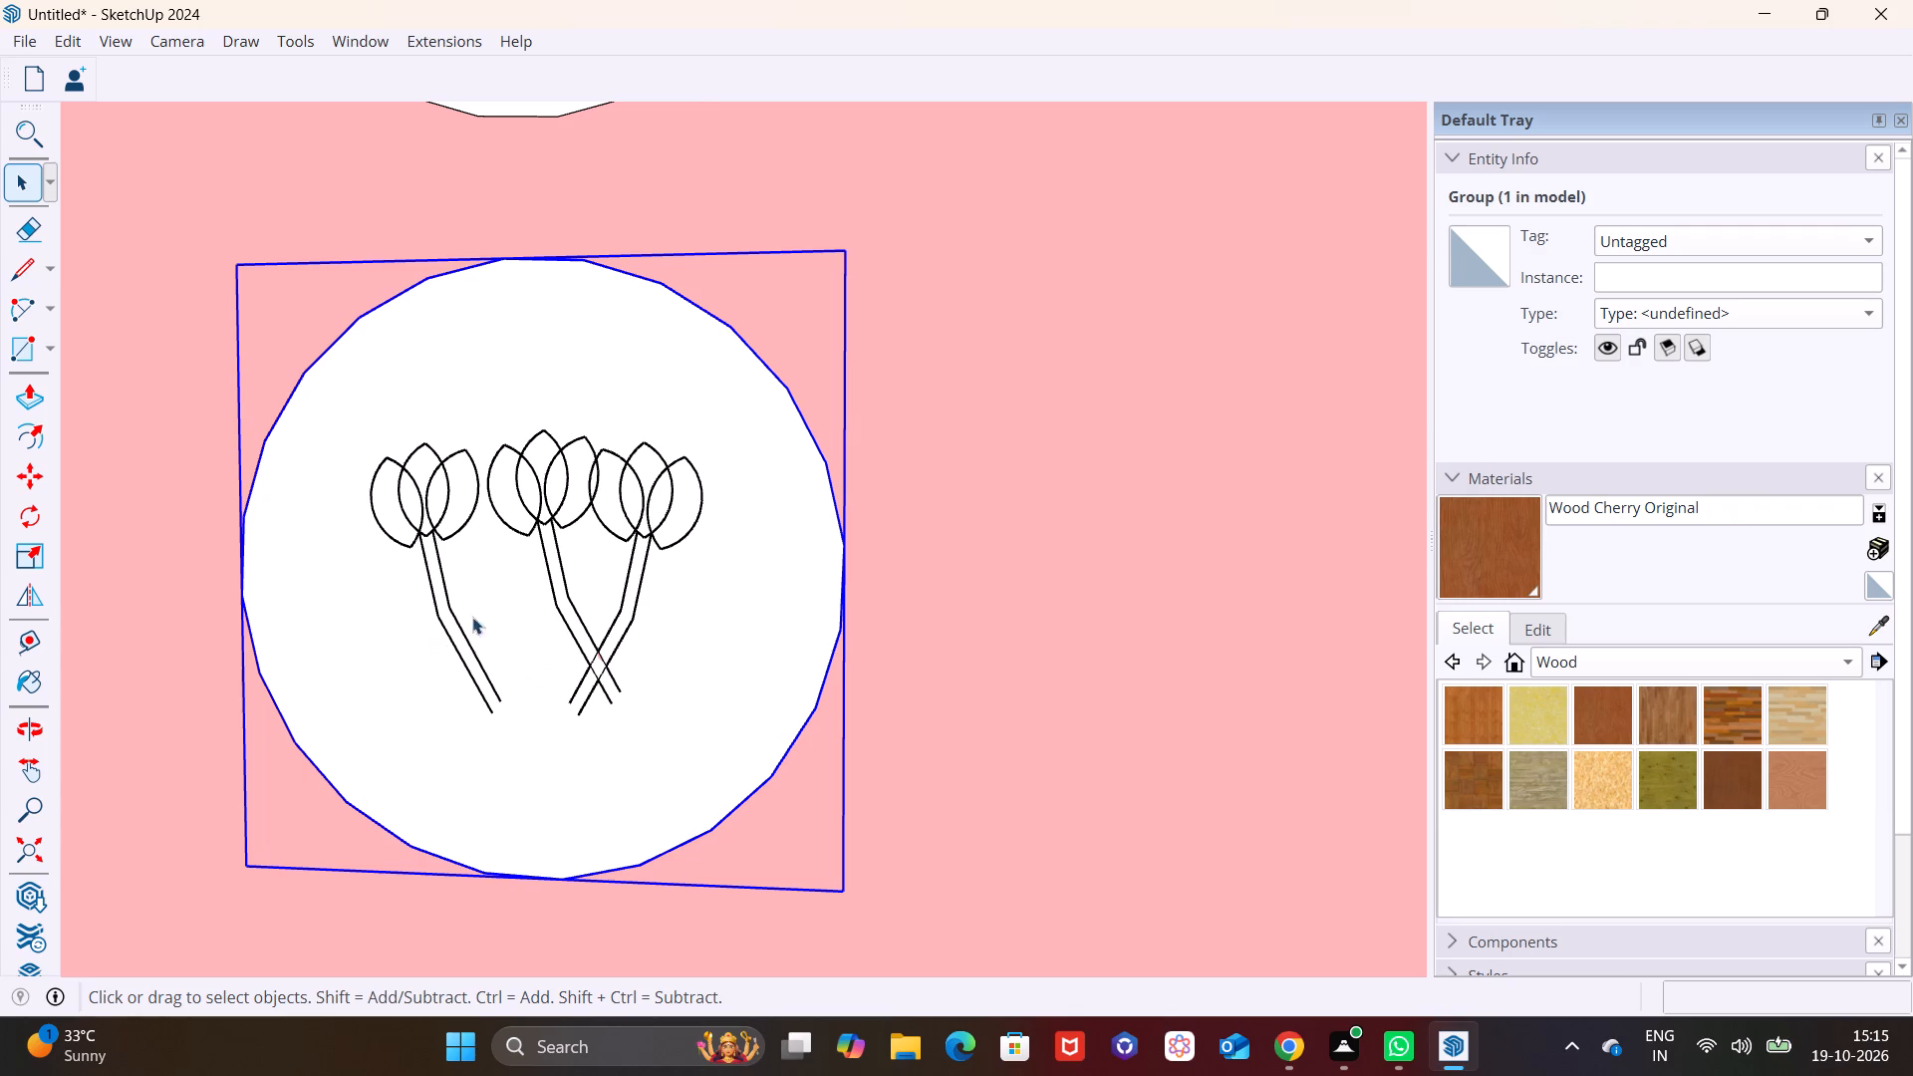
# Examine the three-flower motif in the lower circle up close and within the whole bed wall.
pyautogui.scroll(-15, 505, 604)
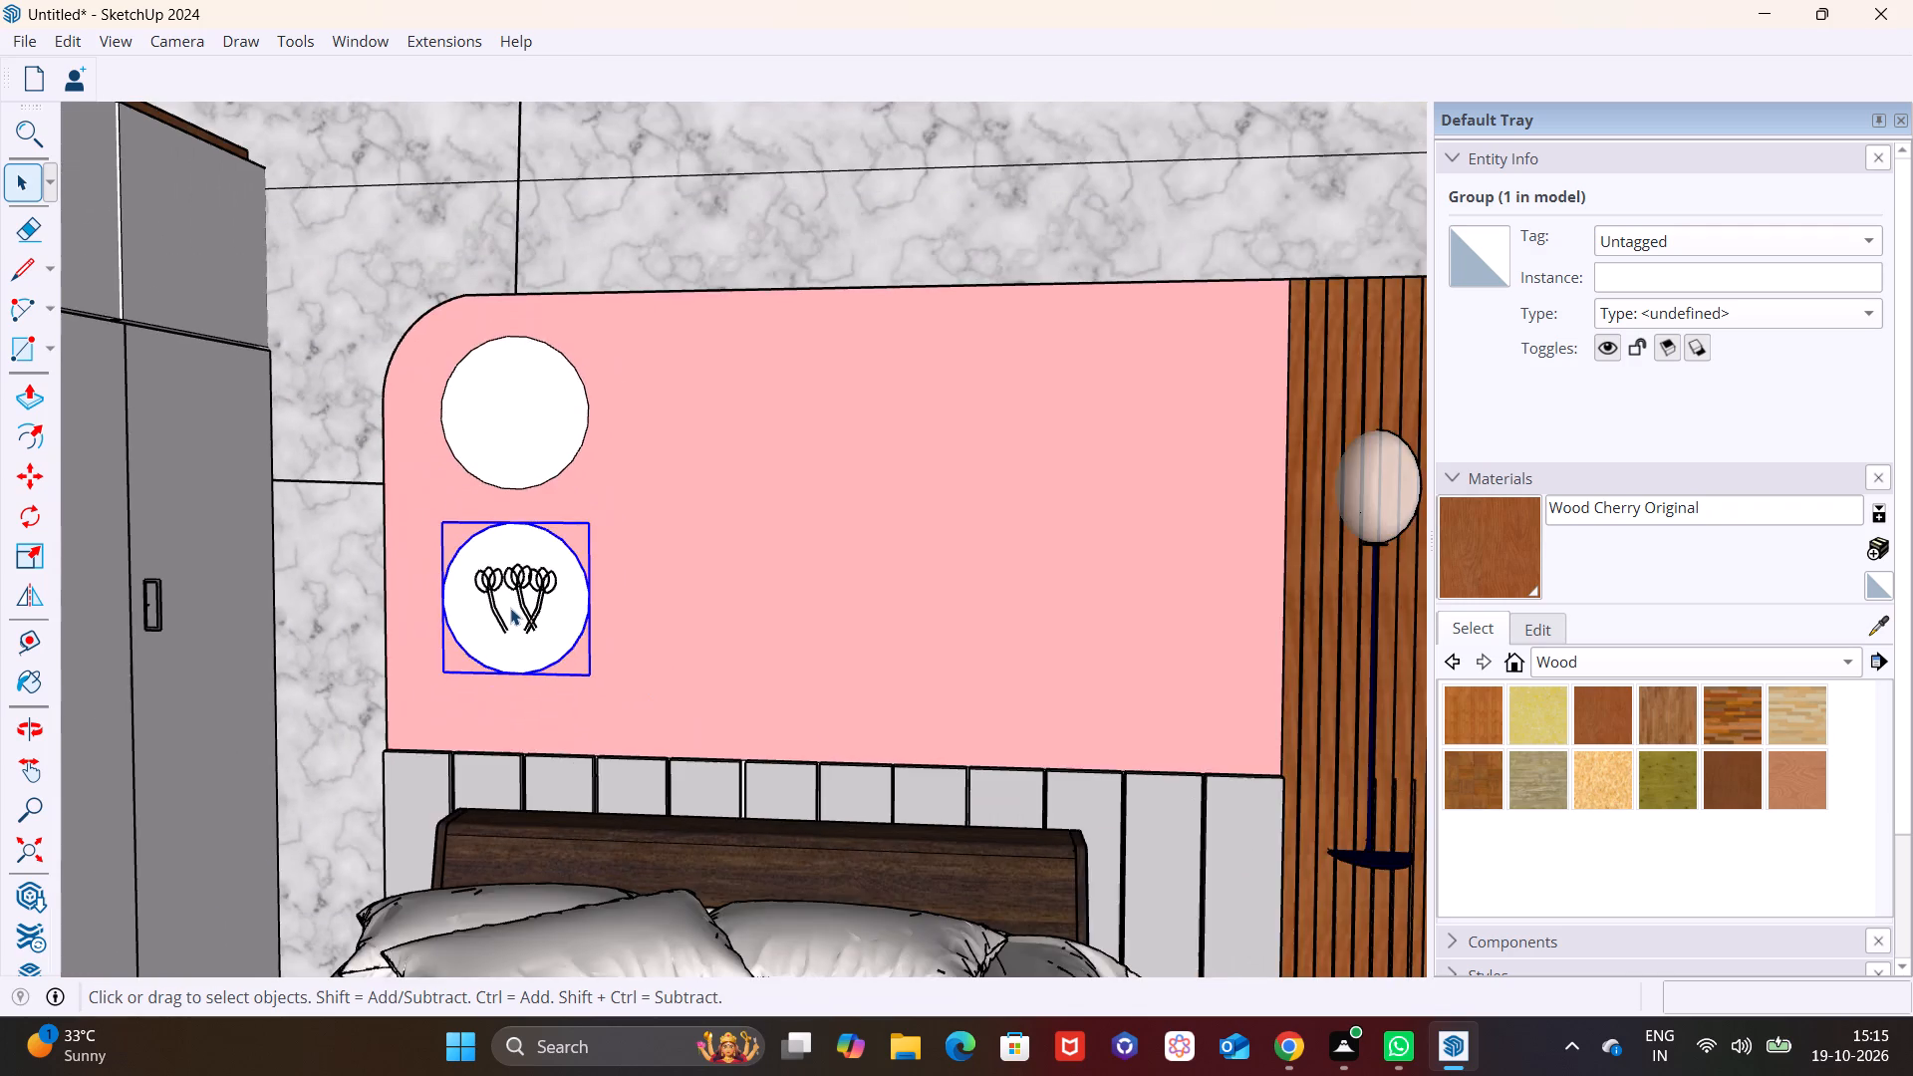
pyautogui.scroll(-5, 510, 608)
pyautogui.scroll(2, 561, 619)
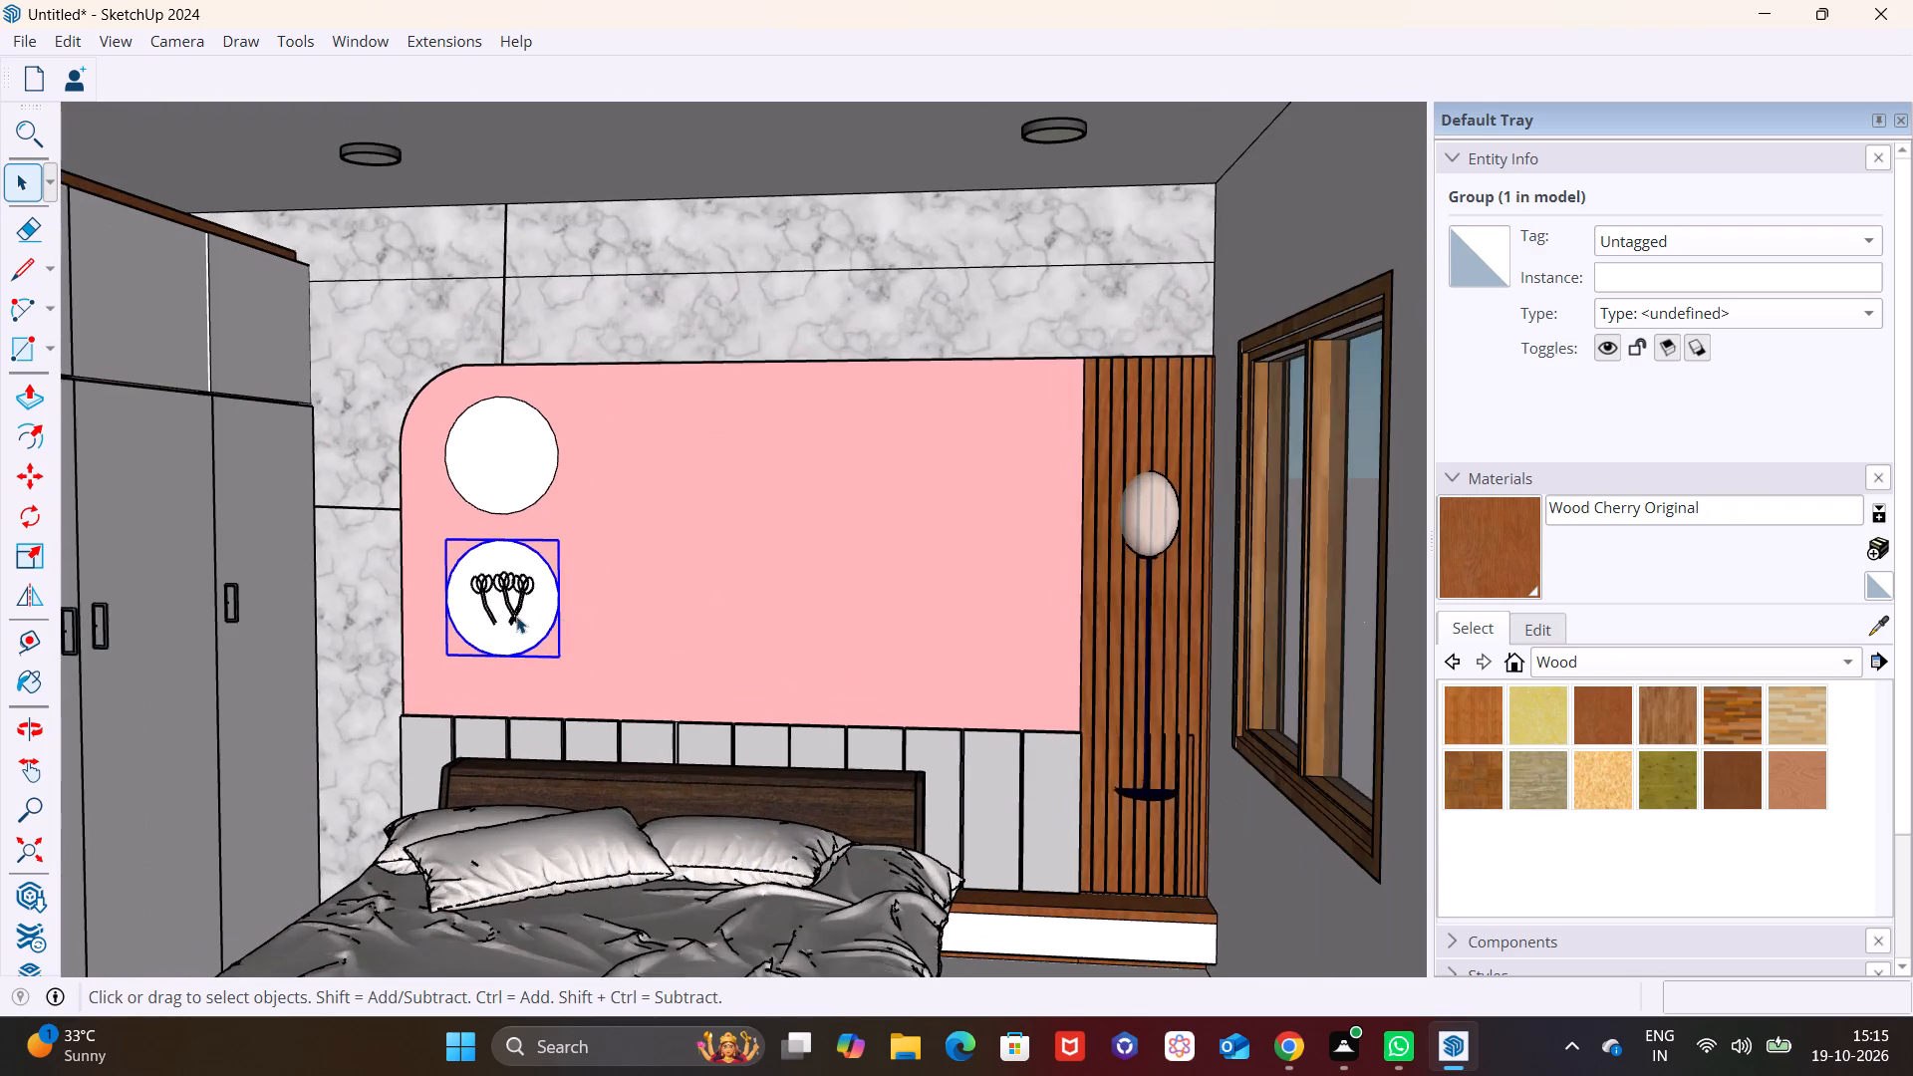
pyautogui.scroll(4, 514, 614)
pyautogui.press('space')
pyautogui.click(636, 592)
pyautogui.scroll(6, 504, 596)
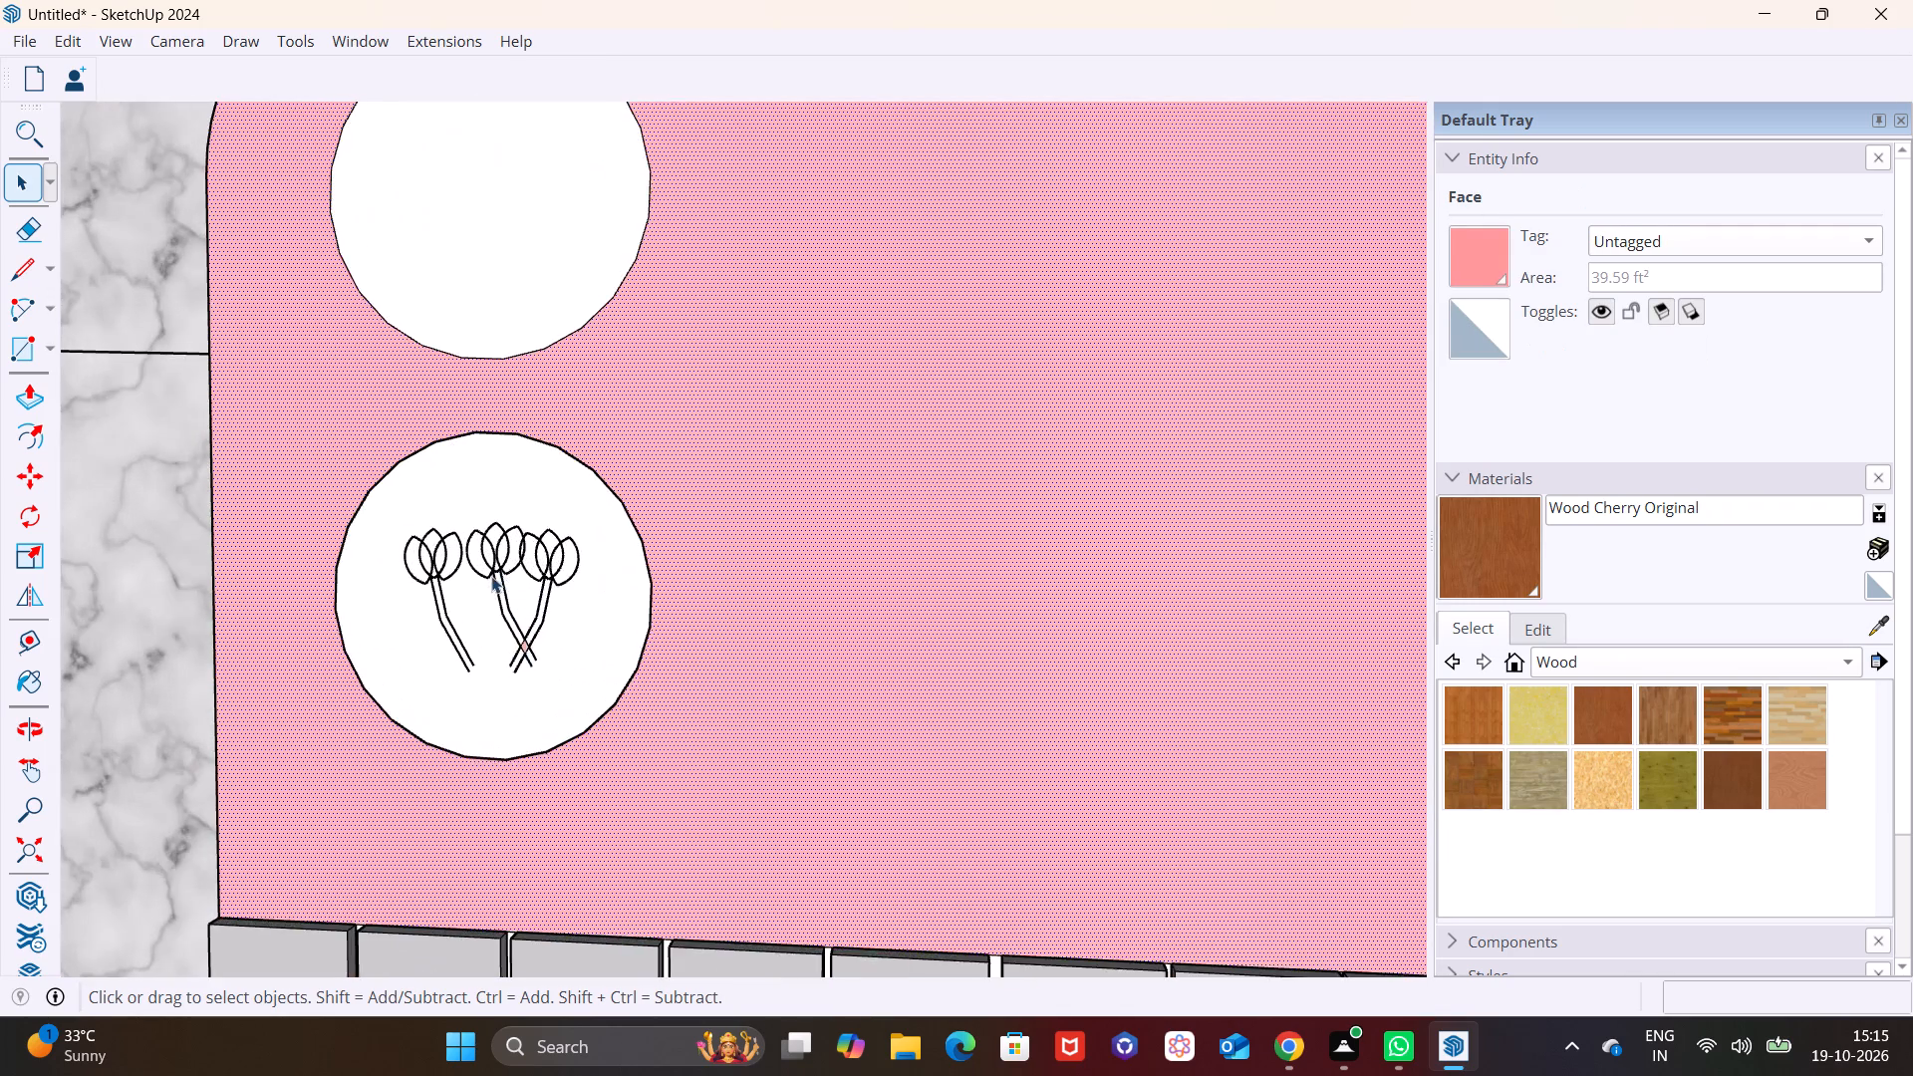
pyautogui.scroll(4, 491, 575)
pyautogui.scroll(-19, 489, 580)
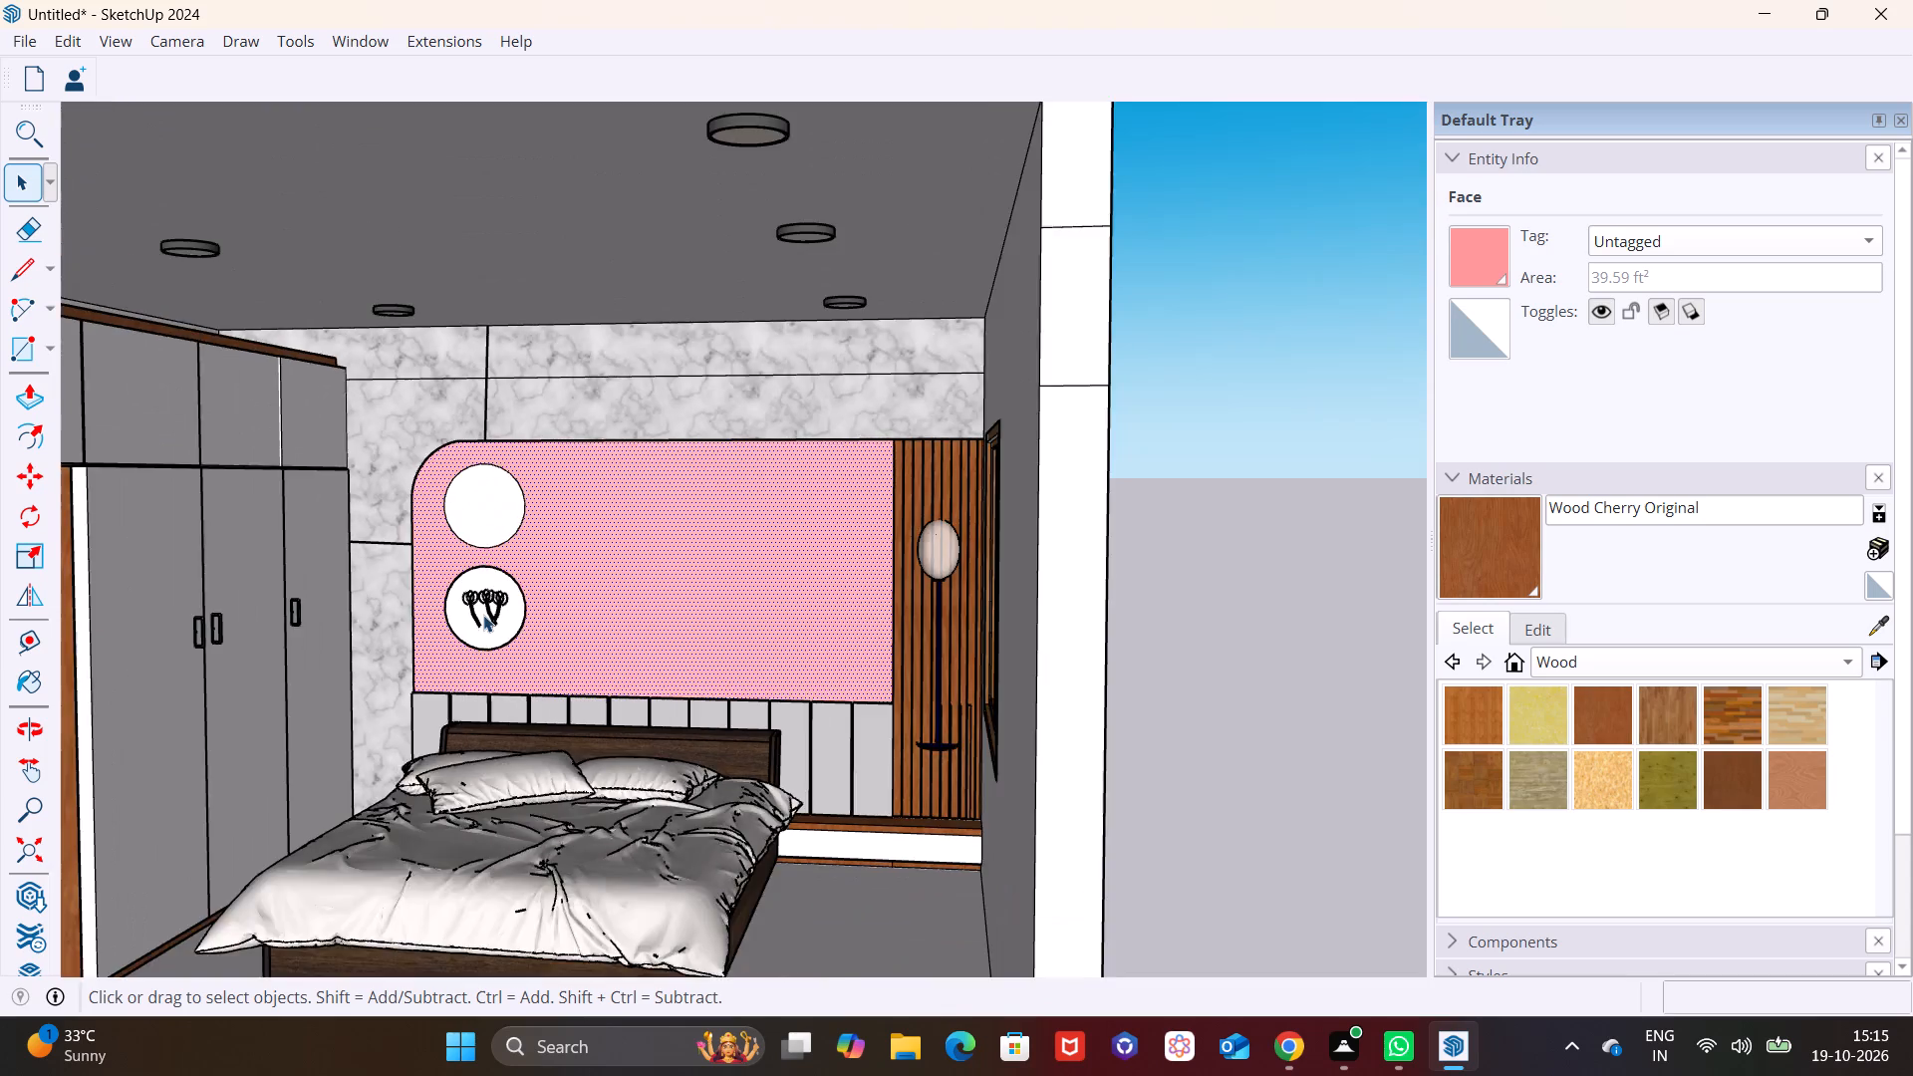
pyautogui.scroll(-3, 483, 615)
pyautogui.moveTo(593, 640); pyautogui.dragTo(724, 636, button='middle')
pyautogui.scroll(-1, 725, 636)
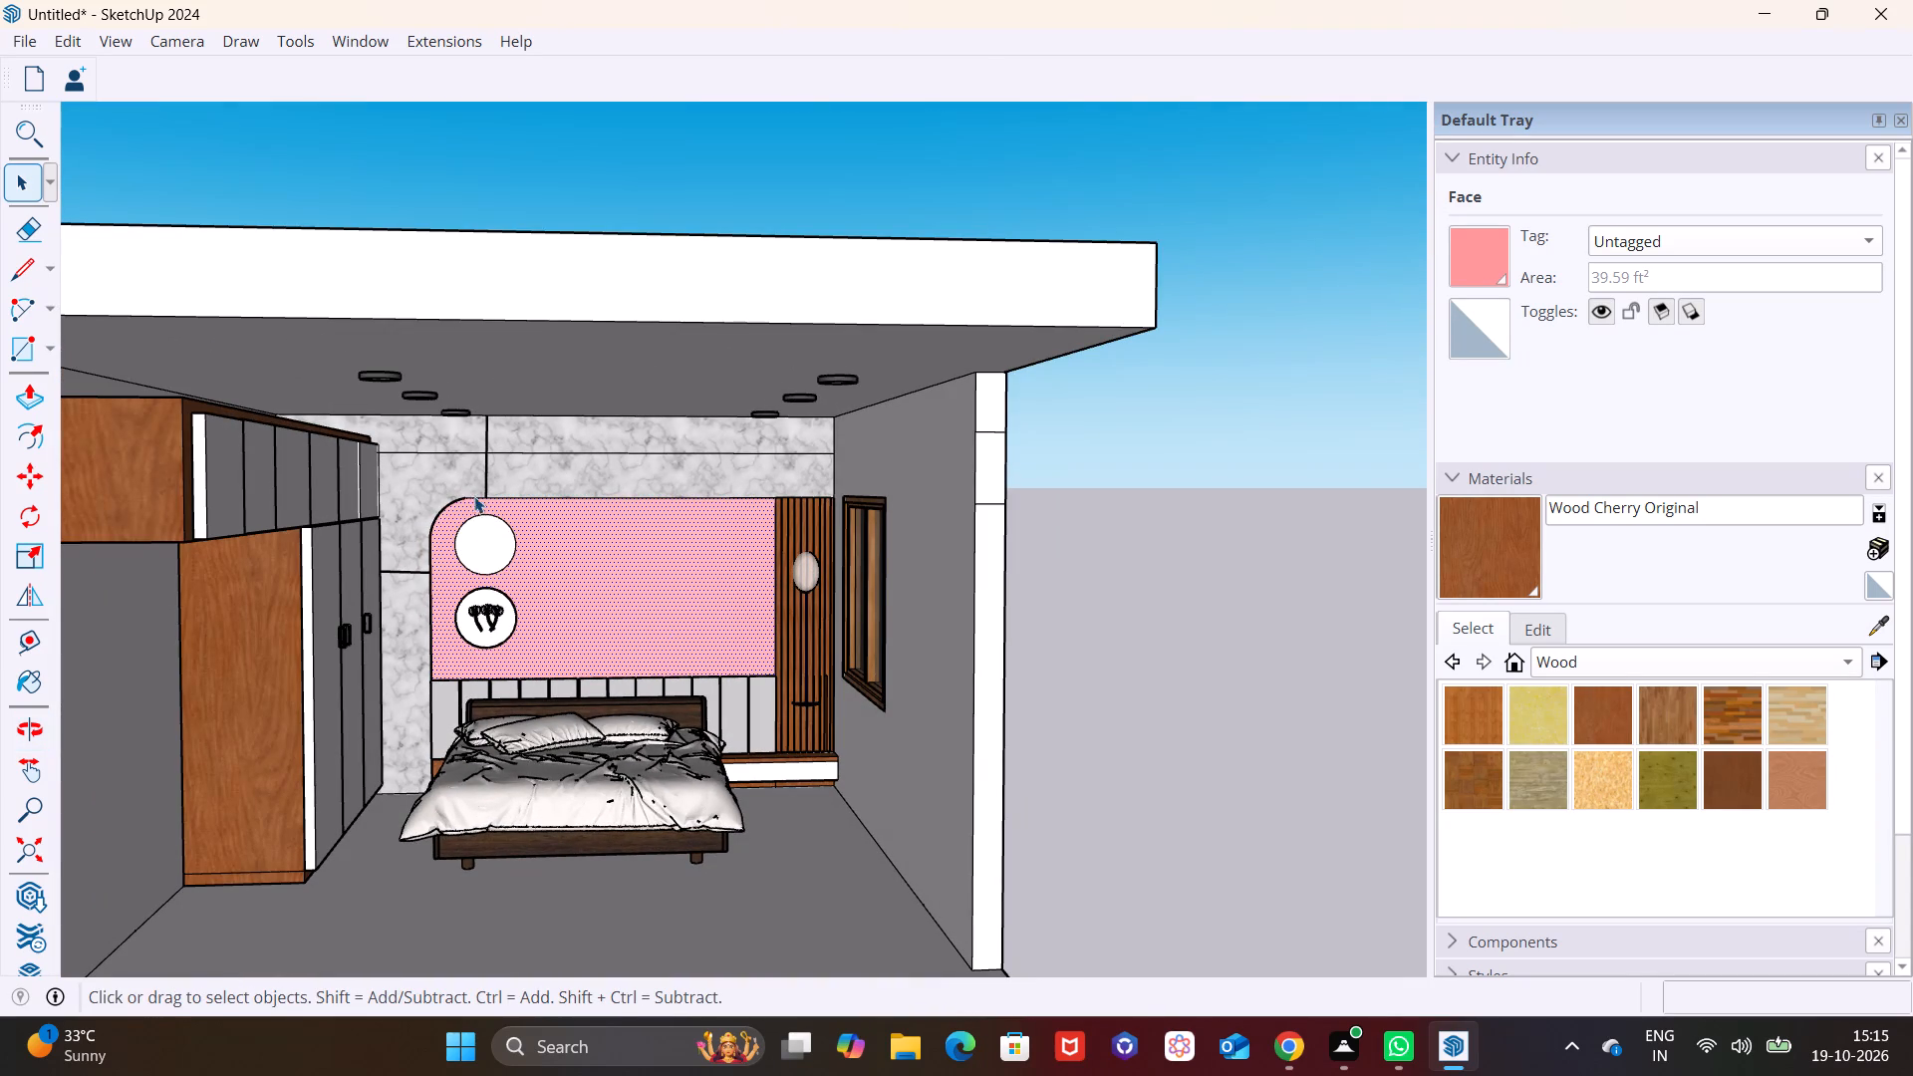
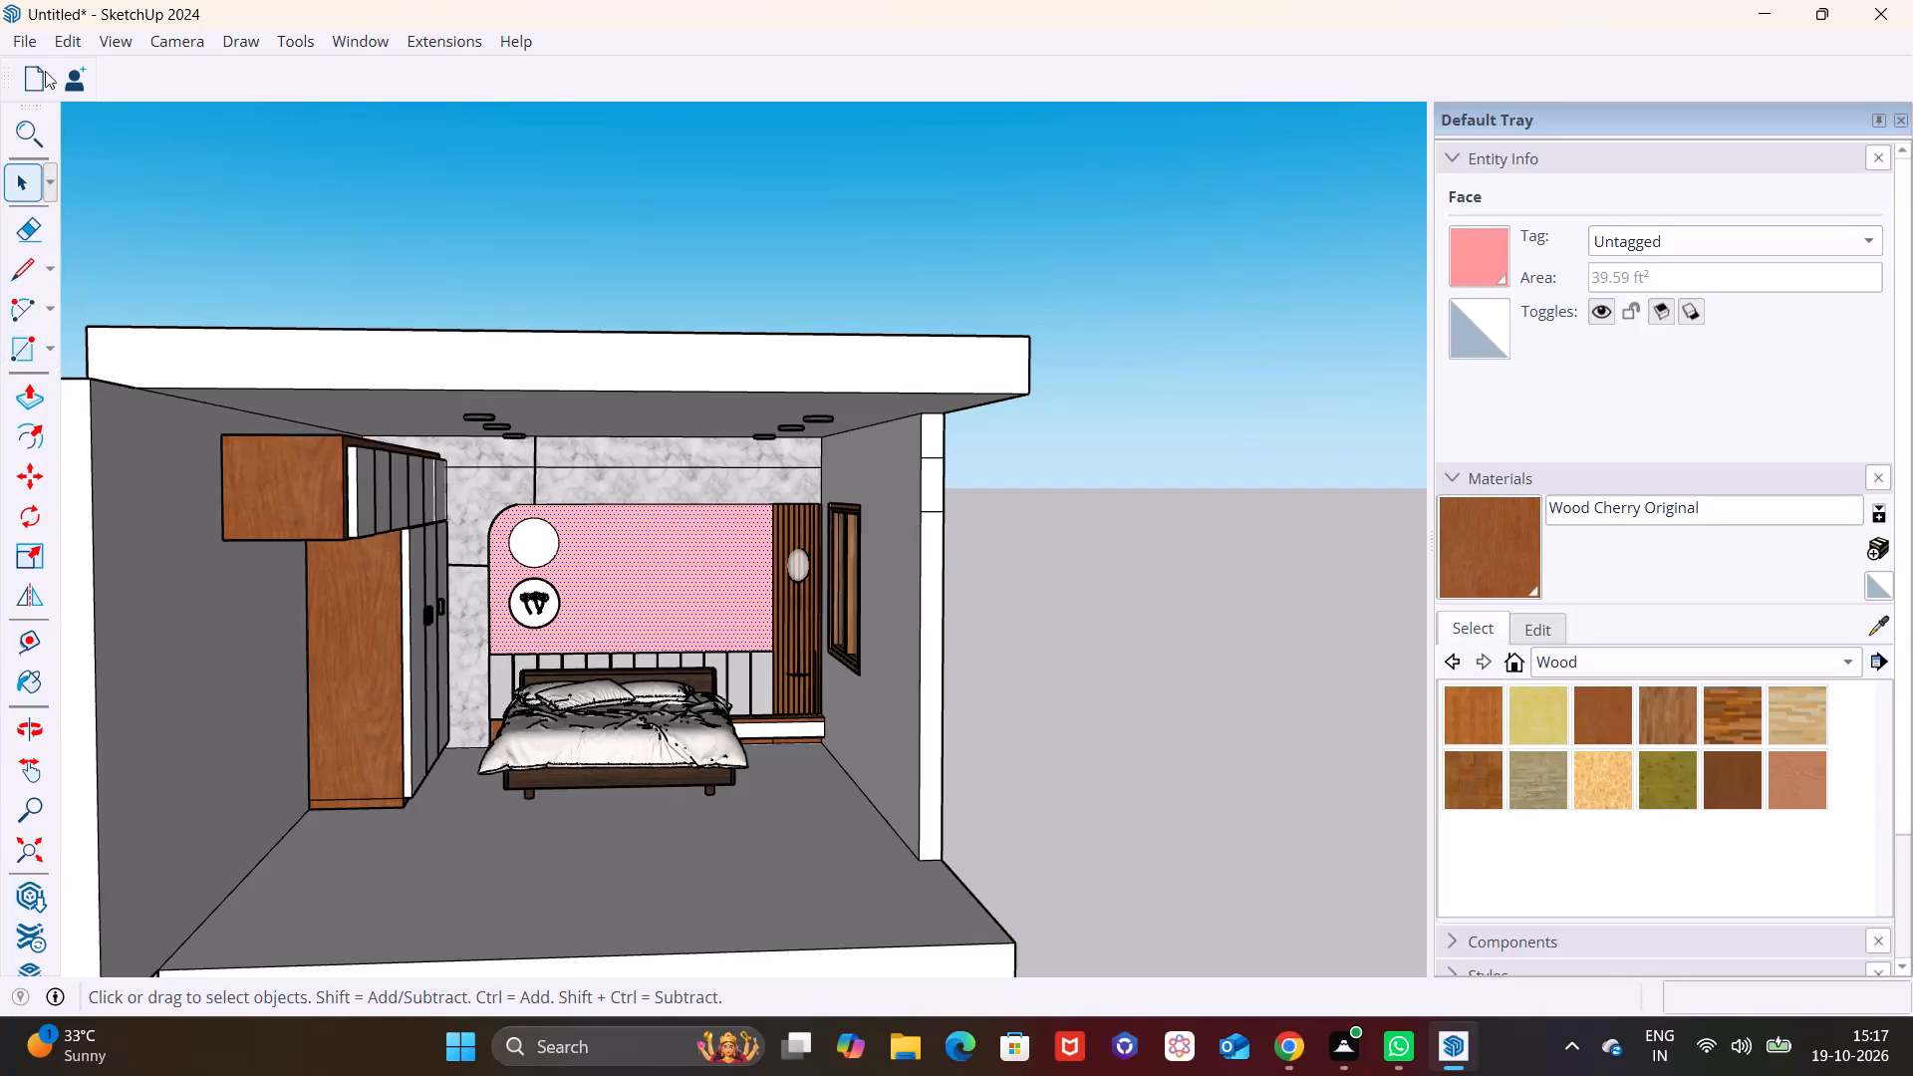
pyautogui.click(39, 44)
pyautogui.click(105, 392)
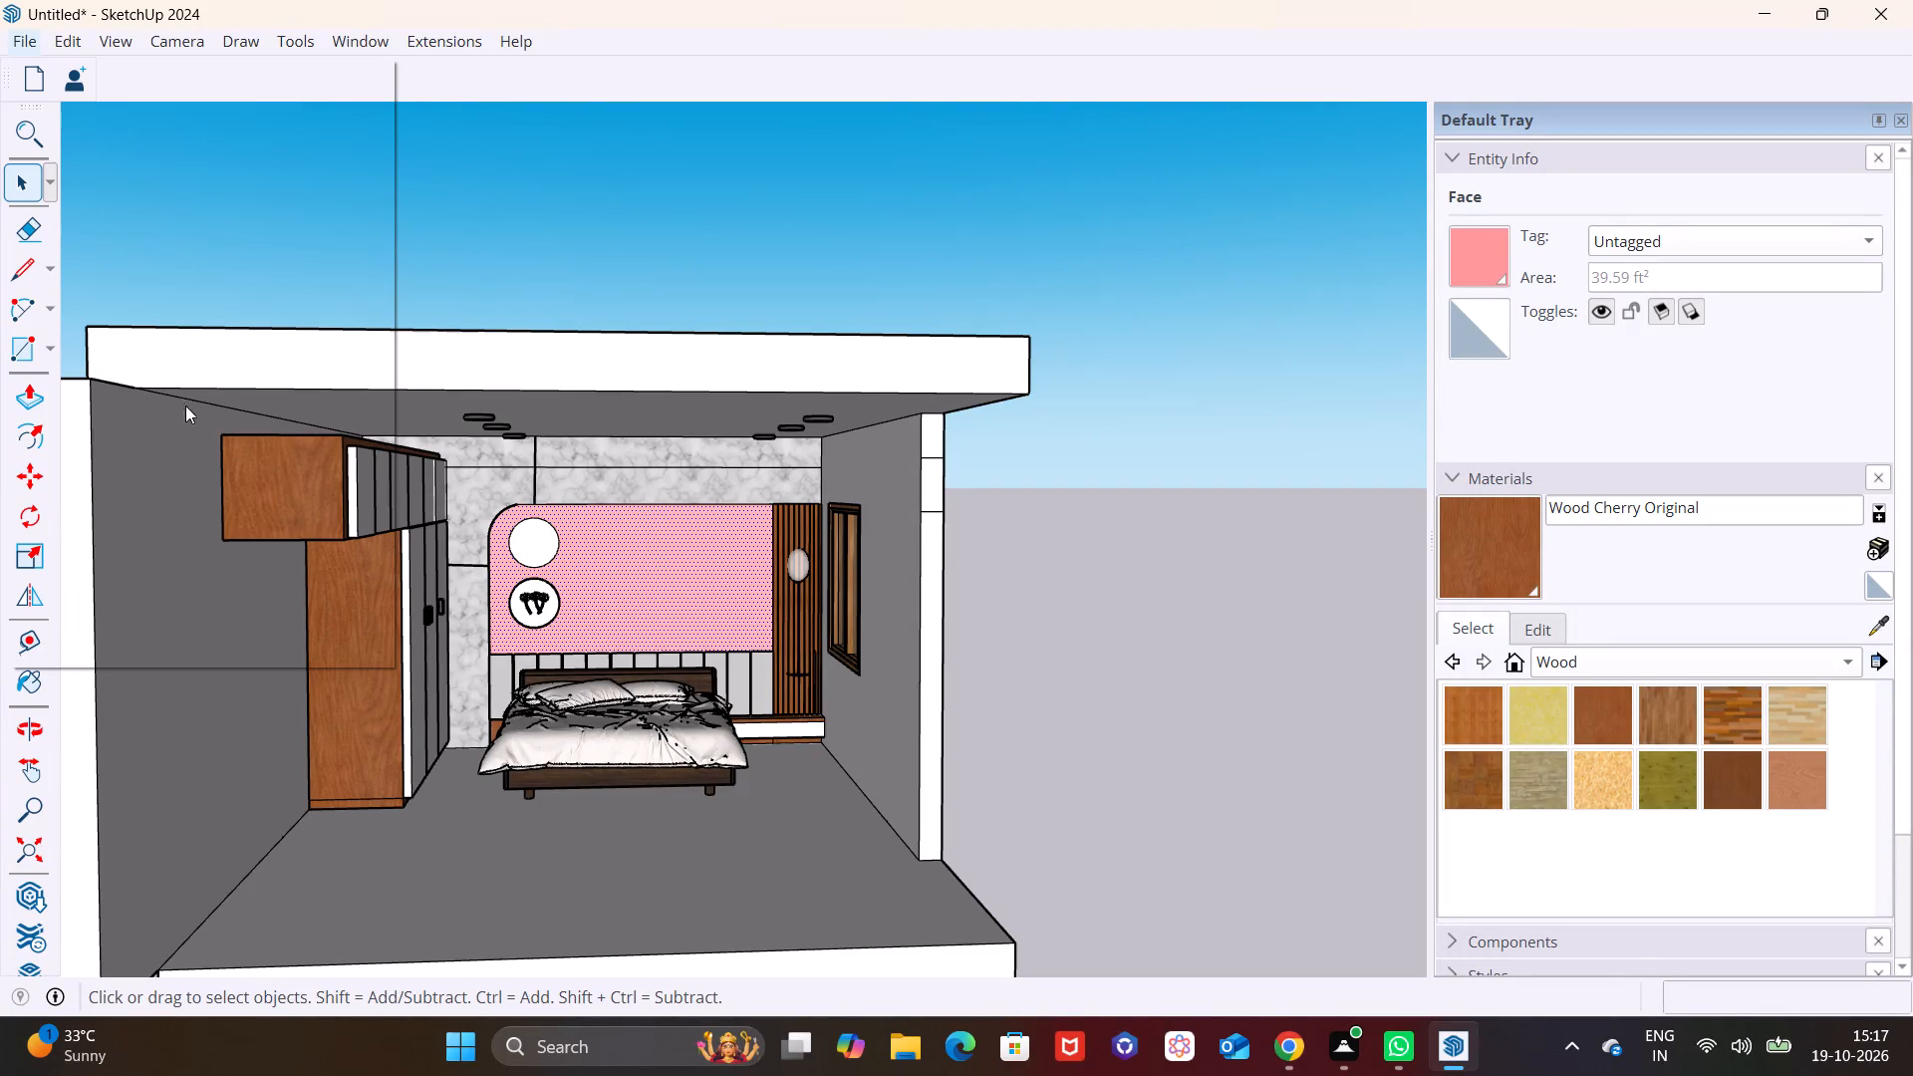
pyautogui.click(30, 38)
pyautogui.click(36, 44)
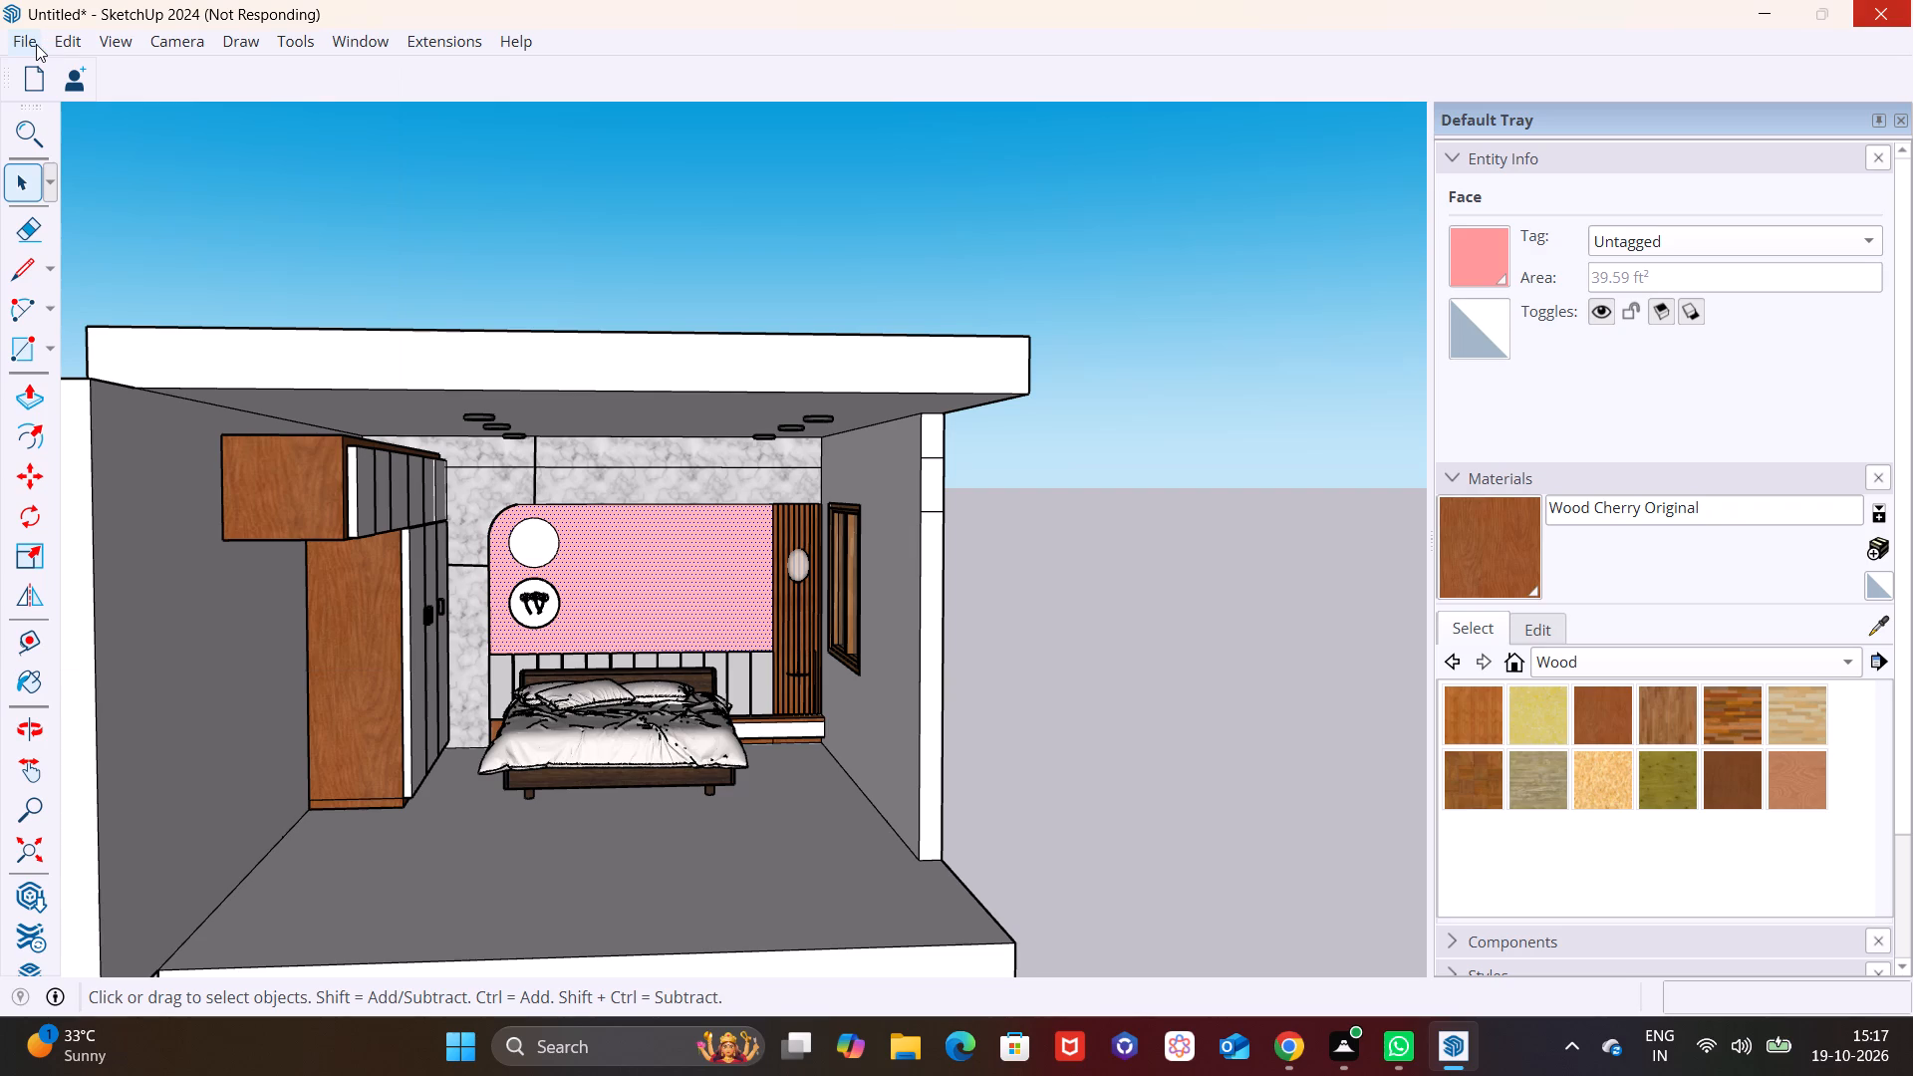
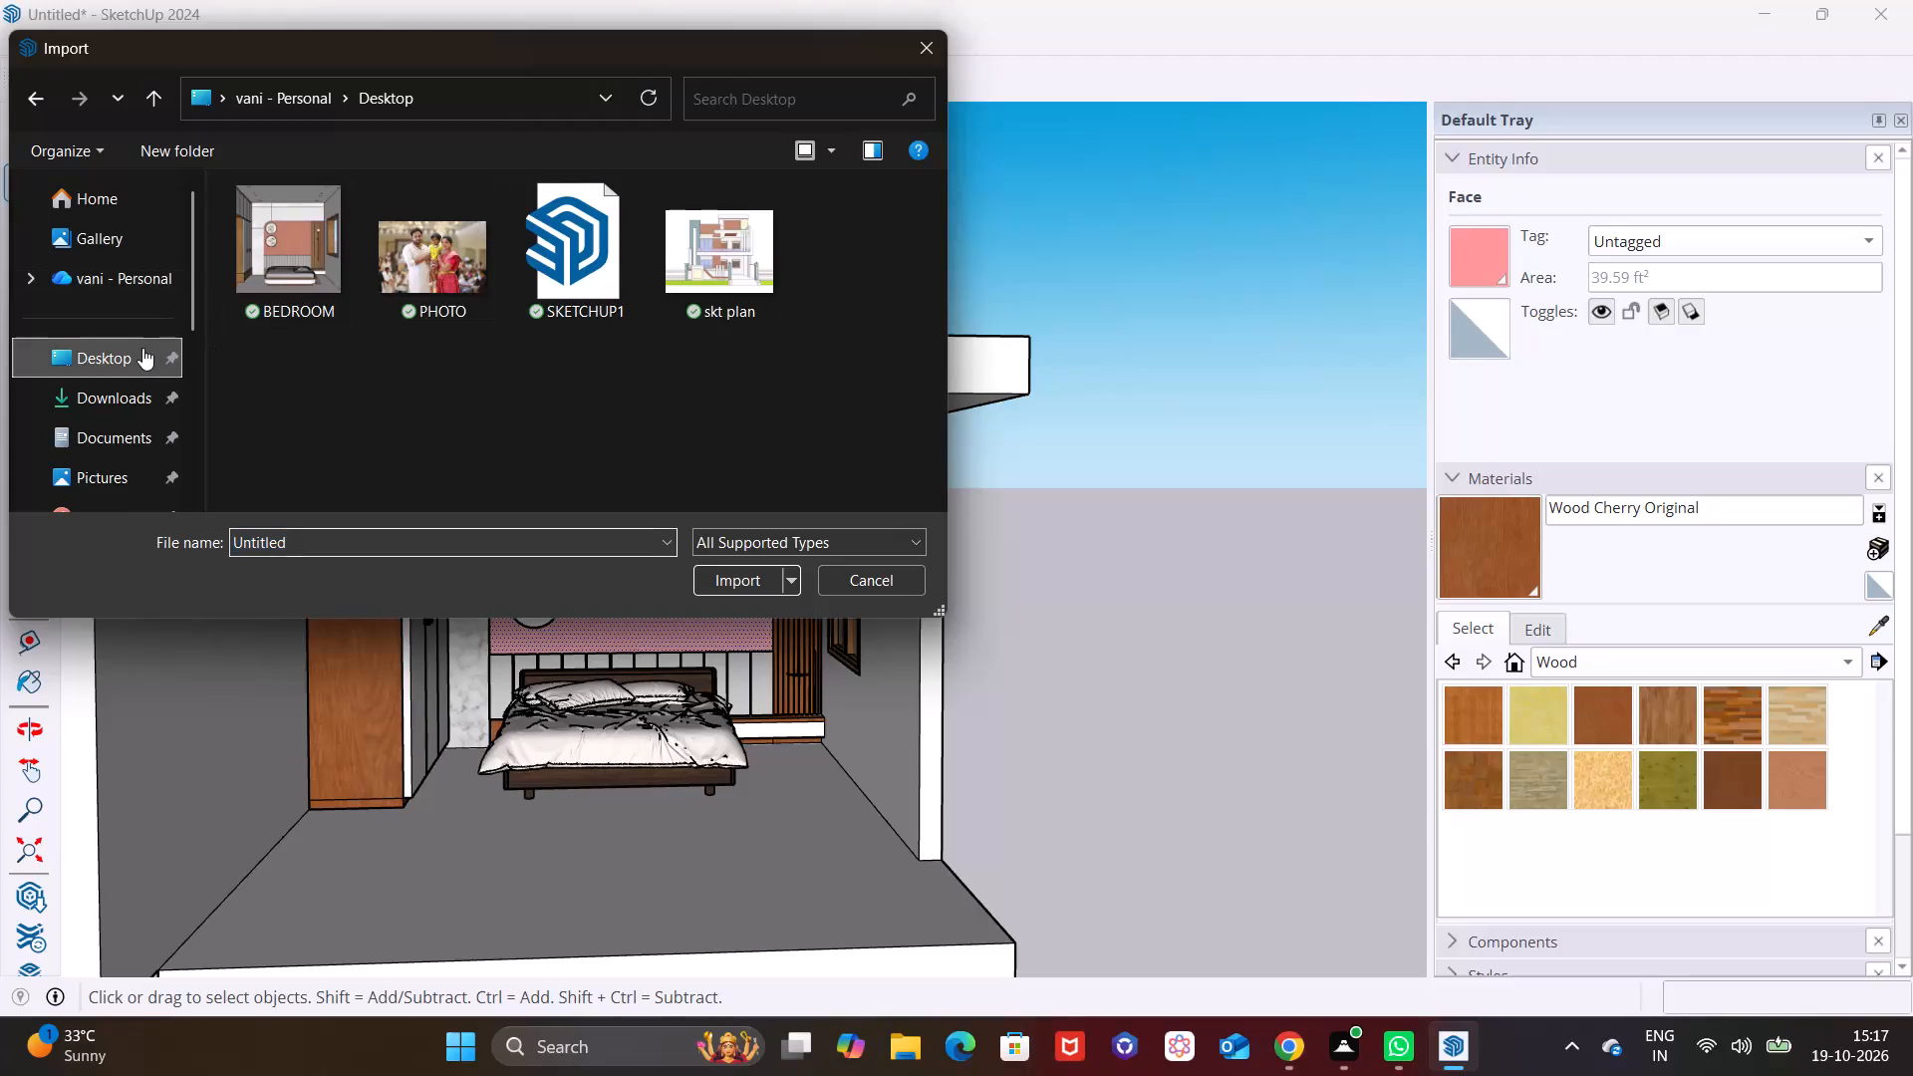
# Browse to the Desktop folder and import the SKETCHUP1 model into the bedroom file.
pyautogui.doubleClick(118, 355)
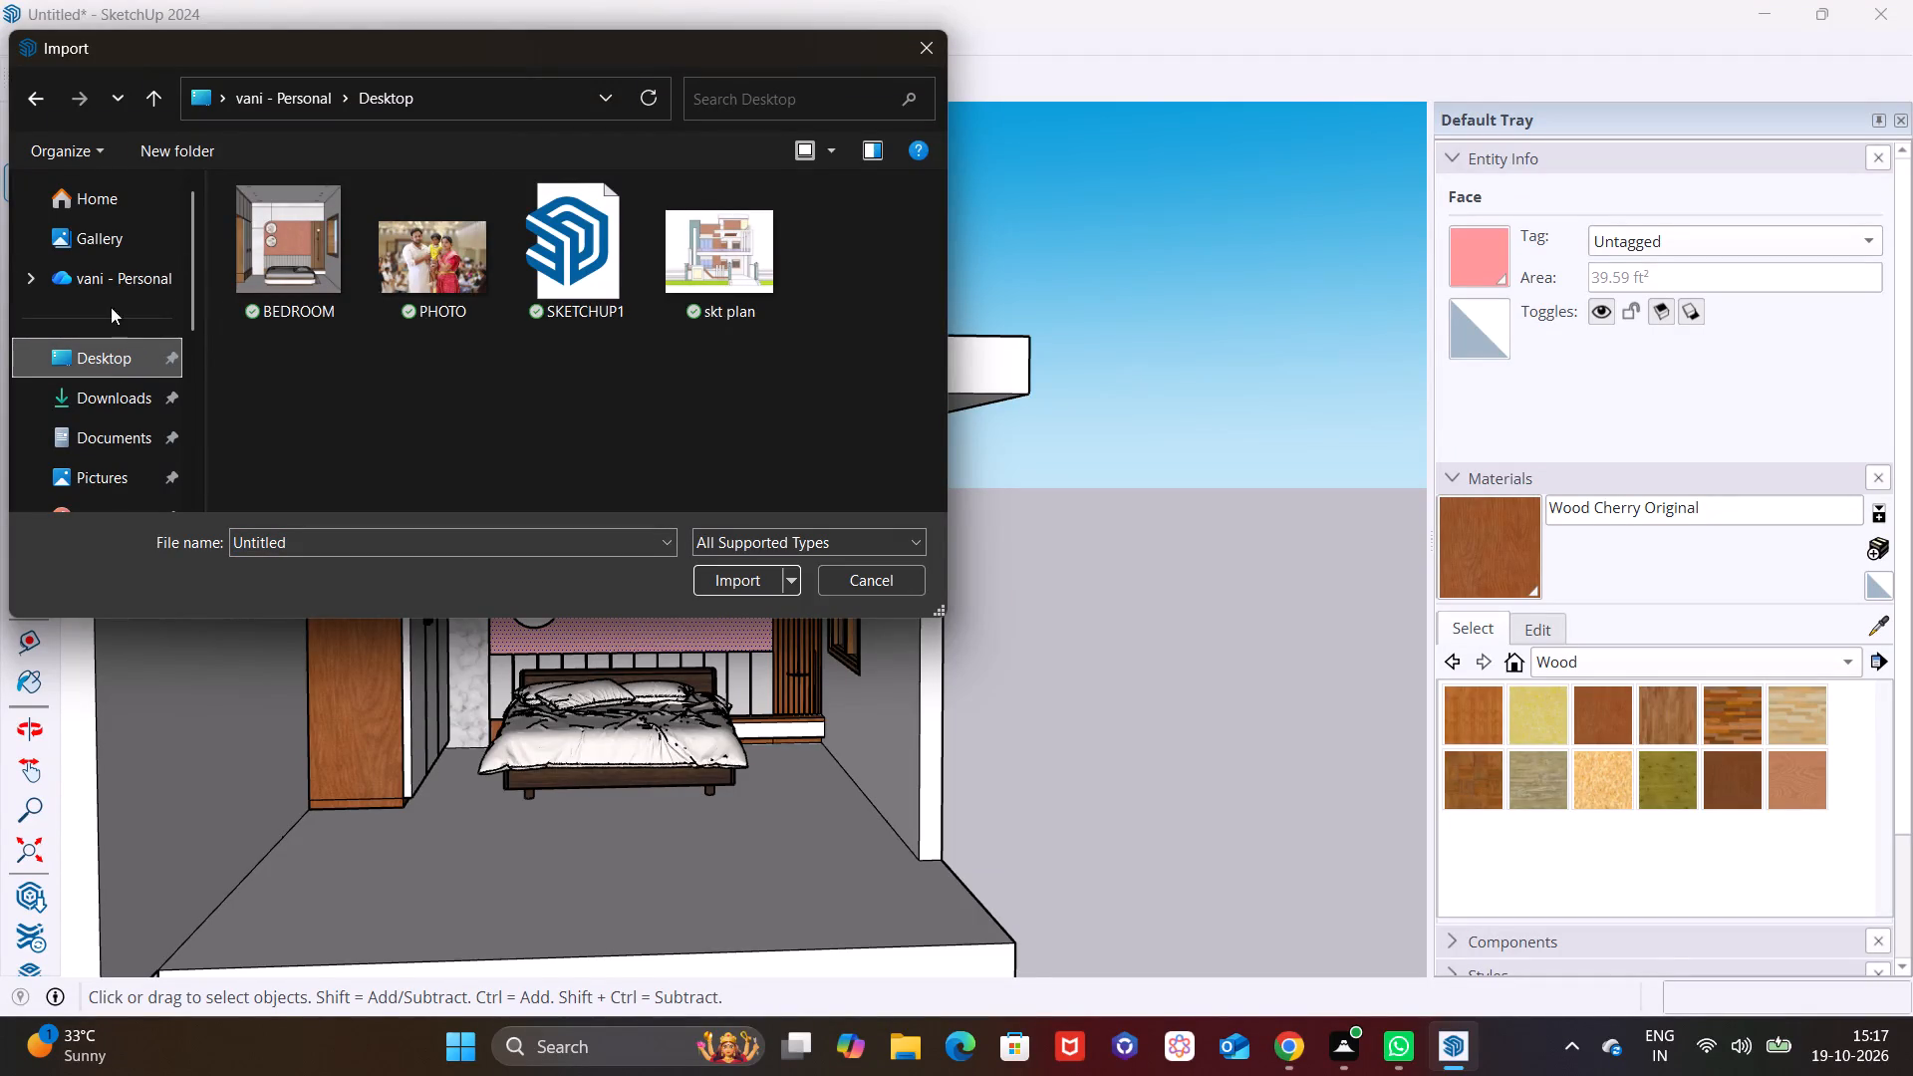
pyautogui.scroll(-2, 88, 368)
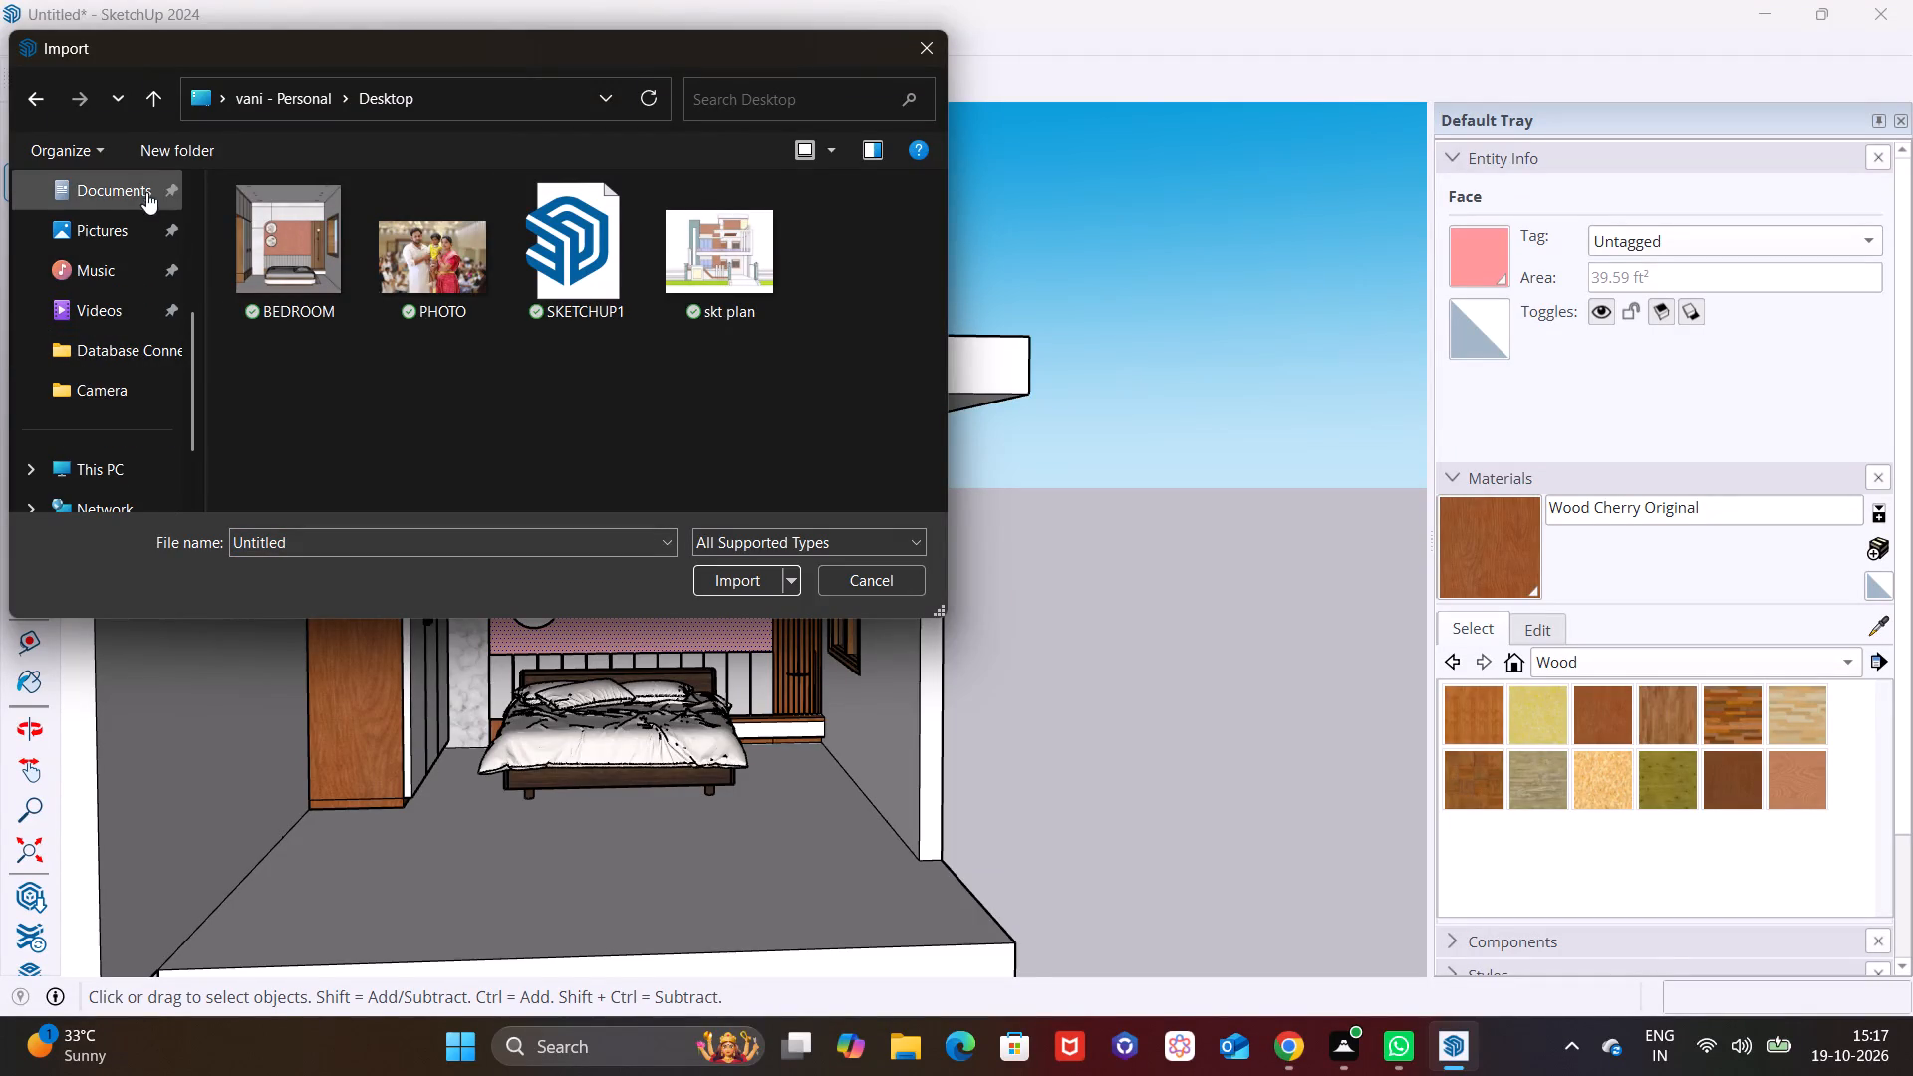
pyautogui.scroll(1, 115, 222)
pyautogui.click(128, 277)
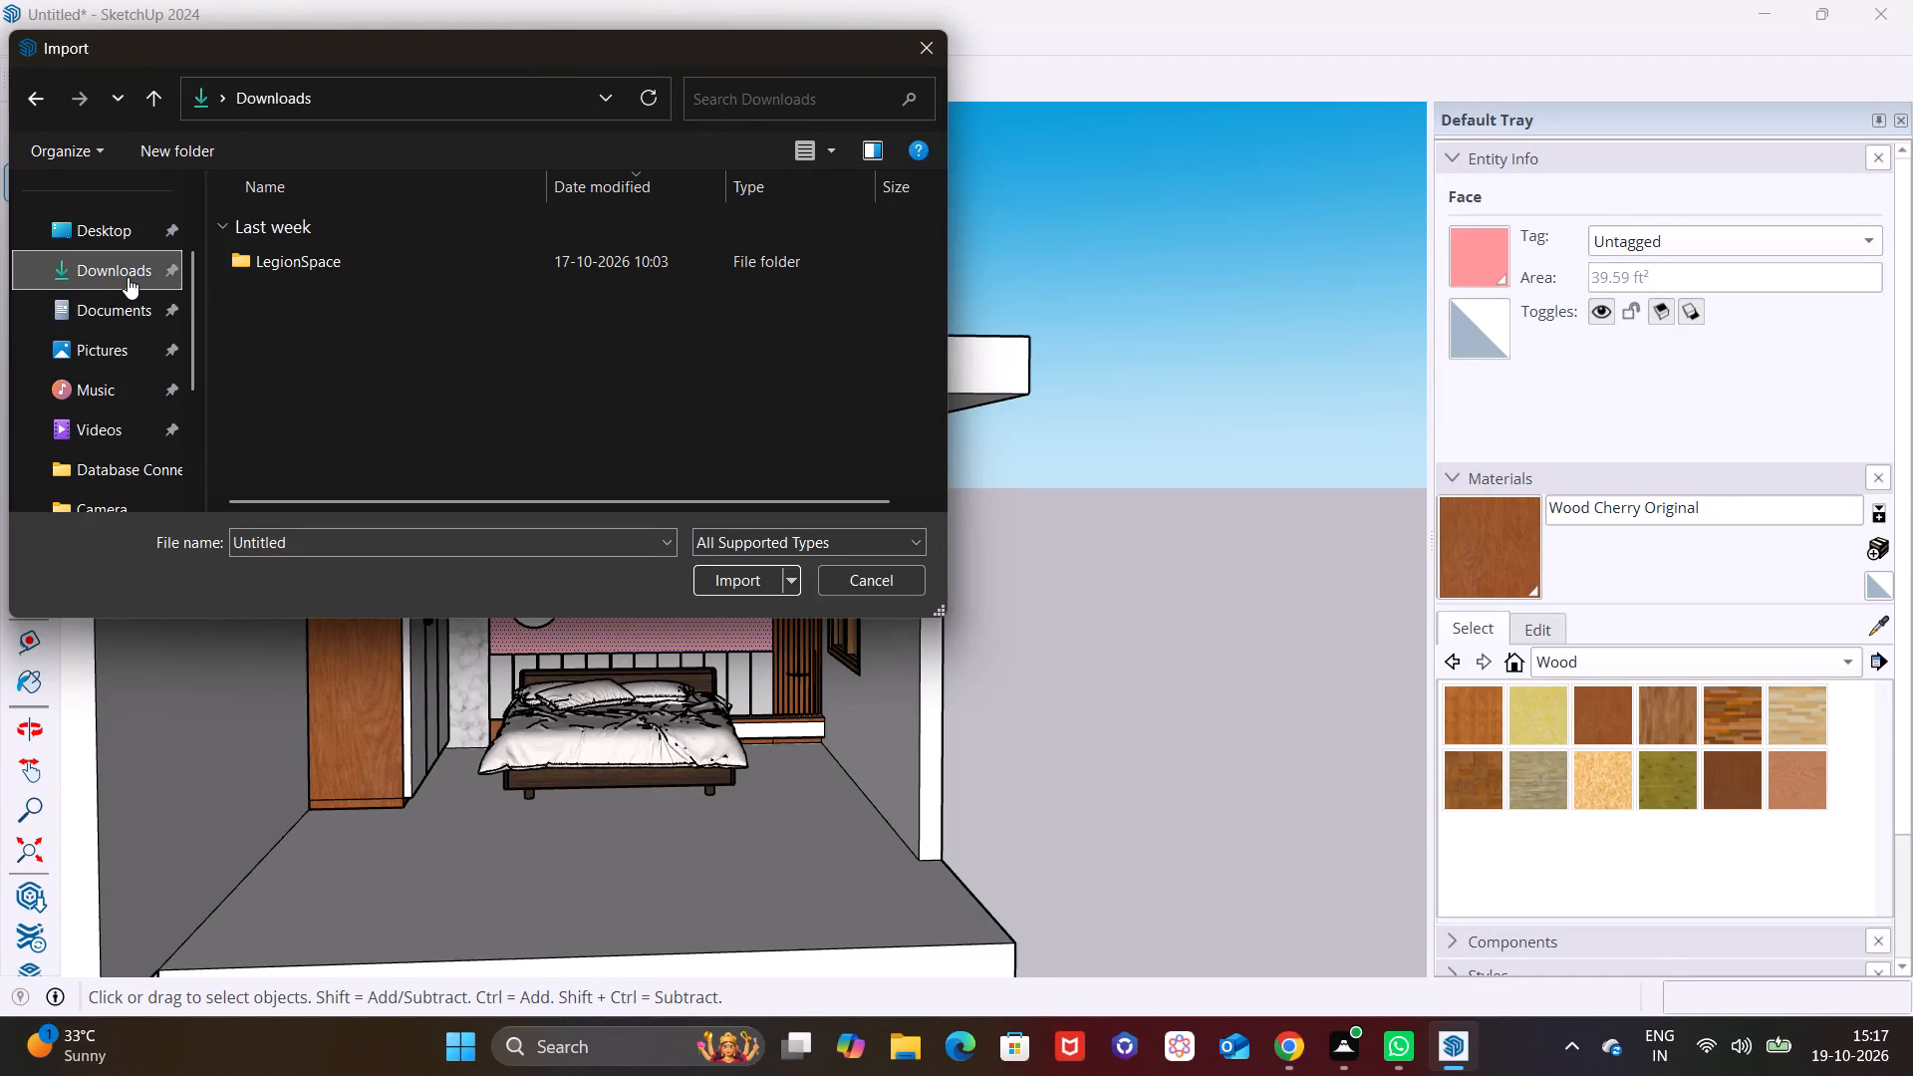
pyautogui.click(310, 229)
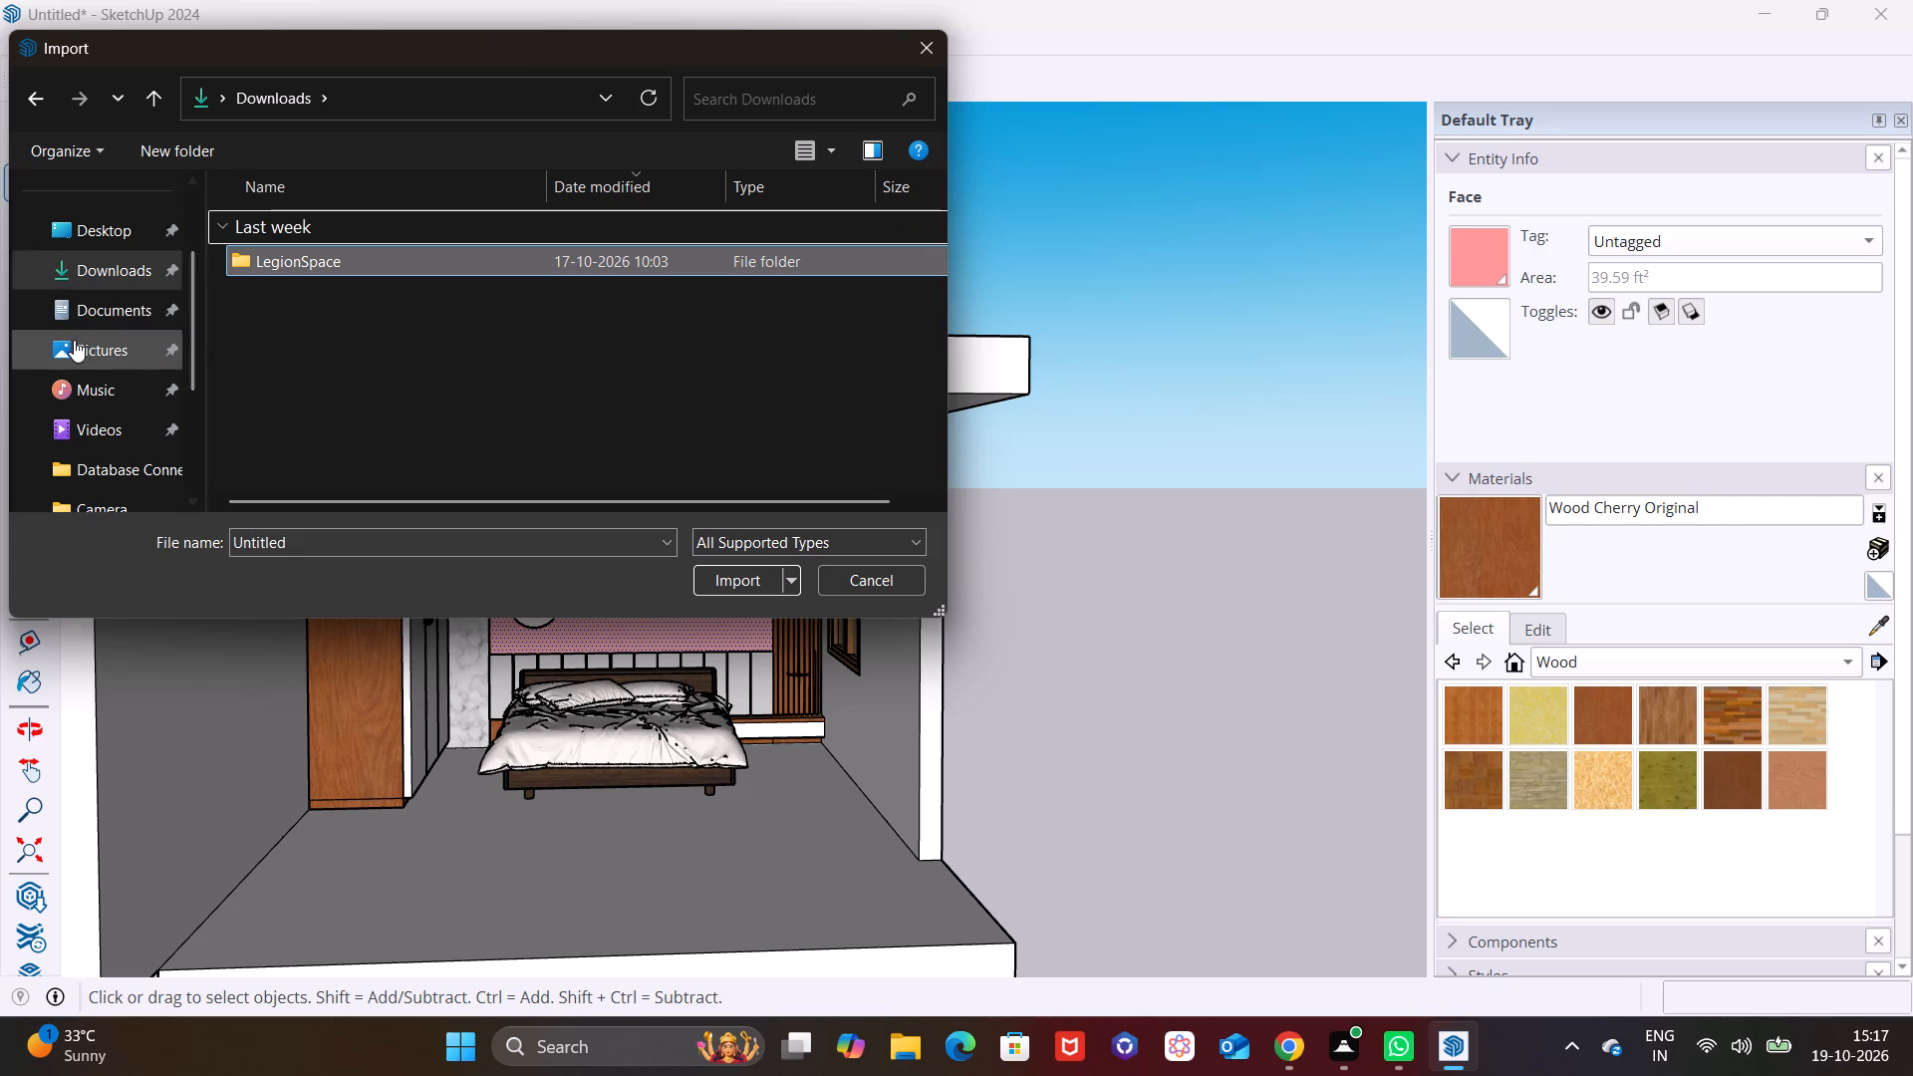
pyautogui.scroll(-2, 117, 379)
pyautogui.scroll(2, 147, 286)
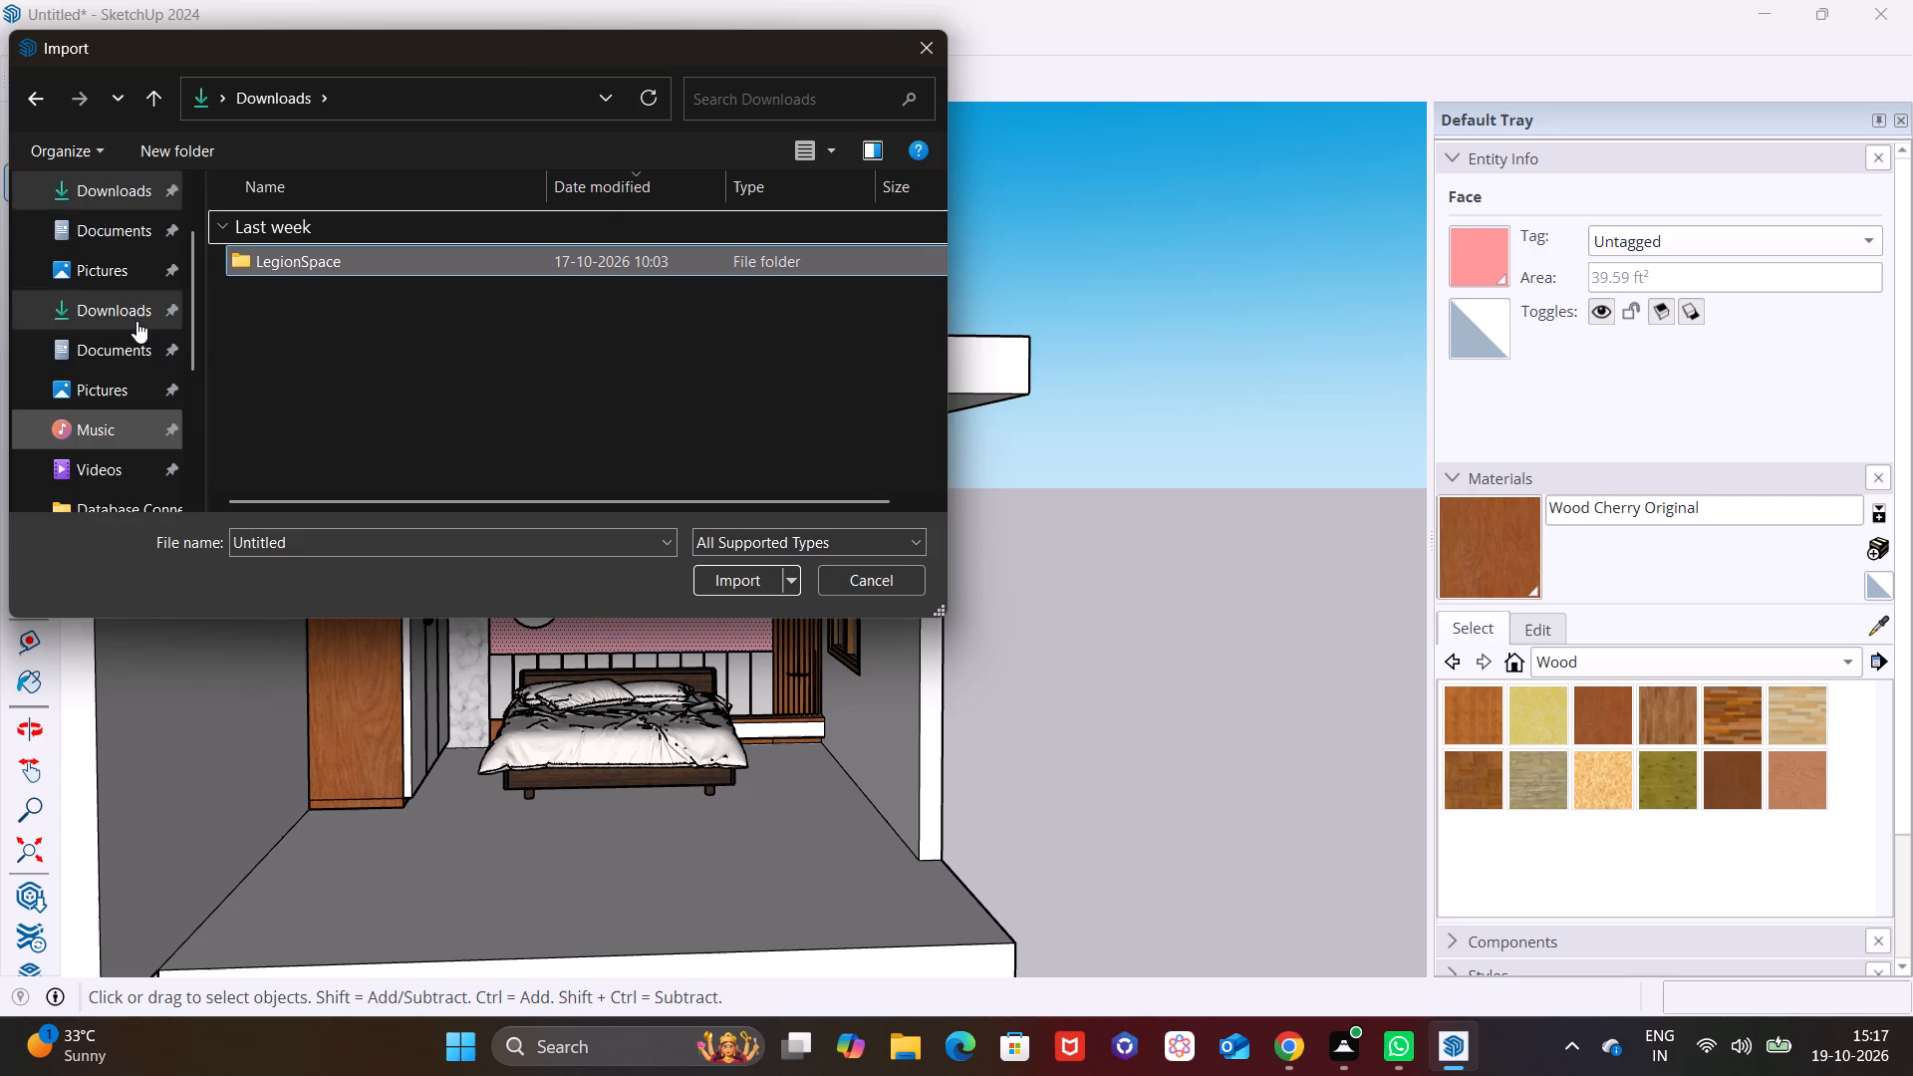
pyautogui.click(122, 307)
pyautogui.click(121, 255)
pyautogui.doubleClick(108, 261)
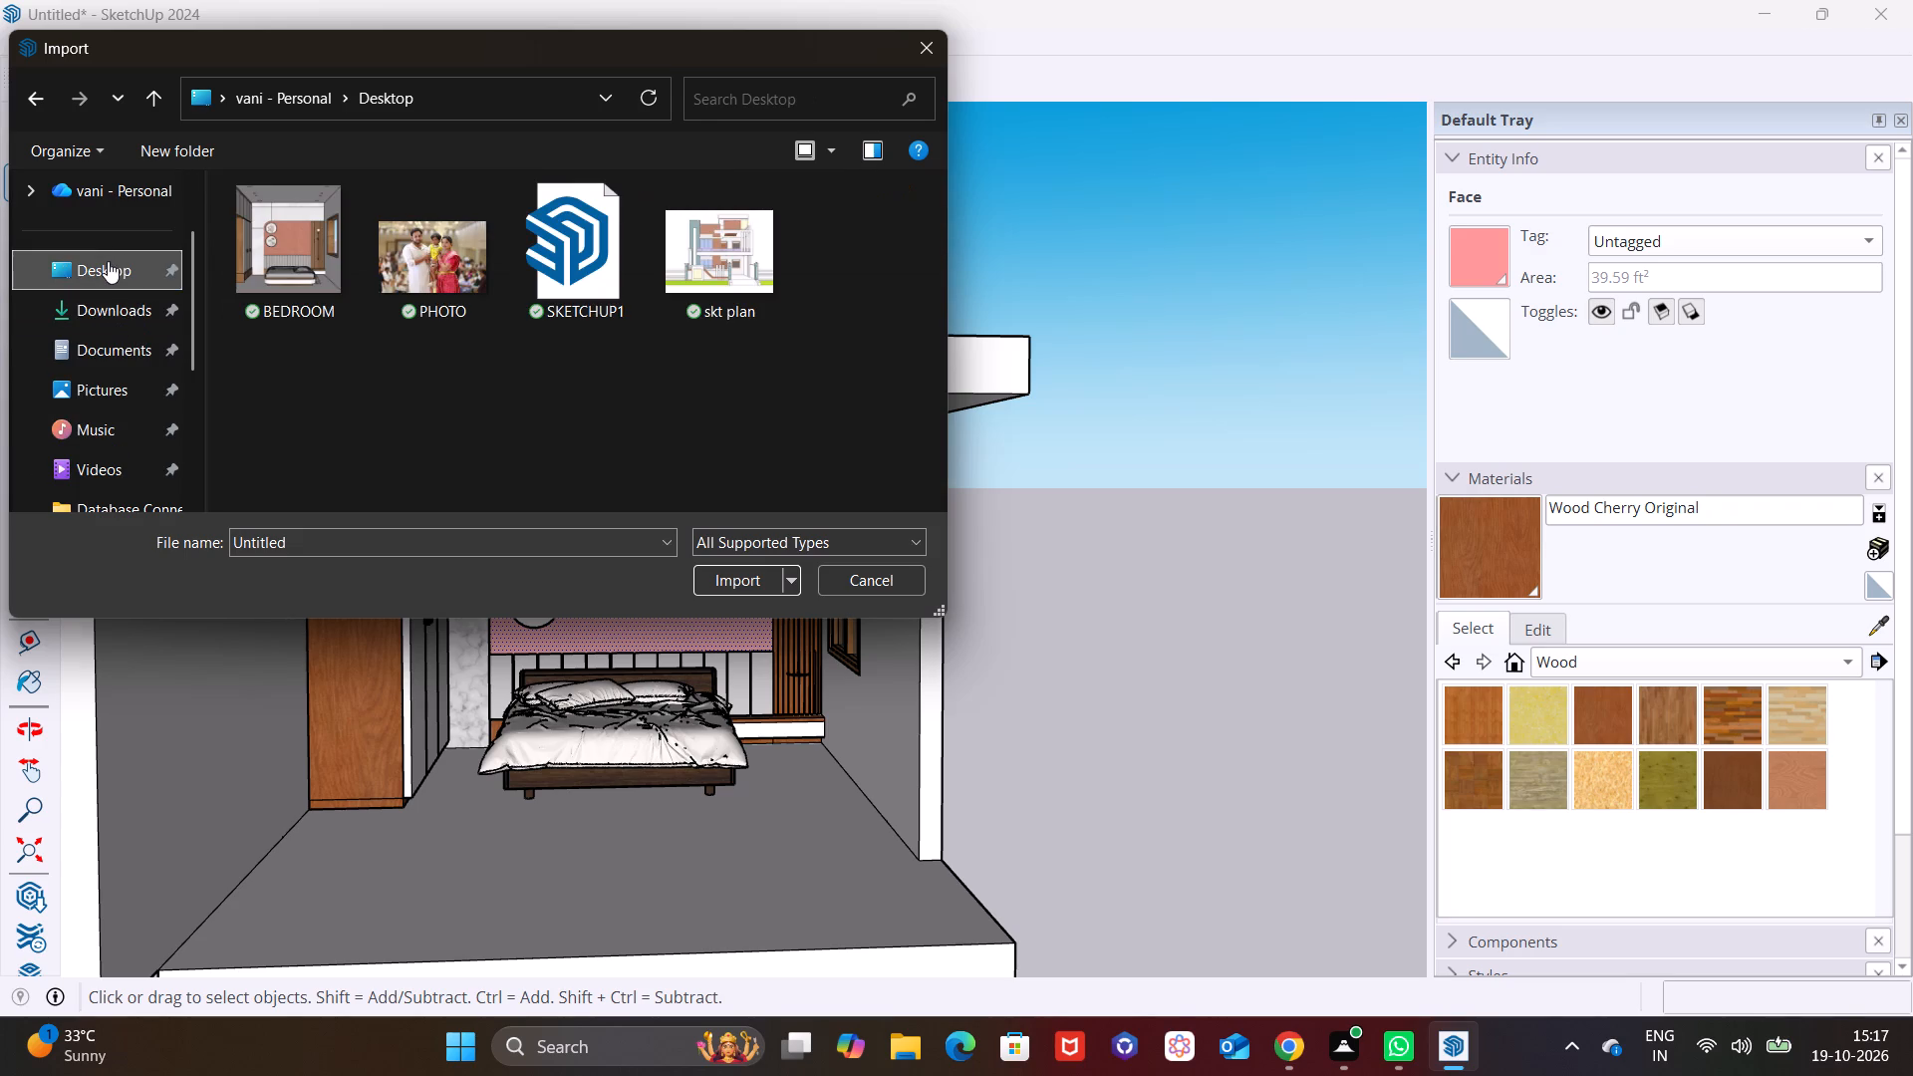
pyautogui.doubleClick(622, 249)
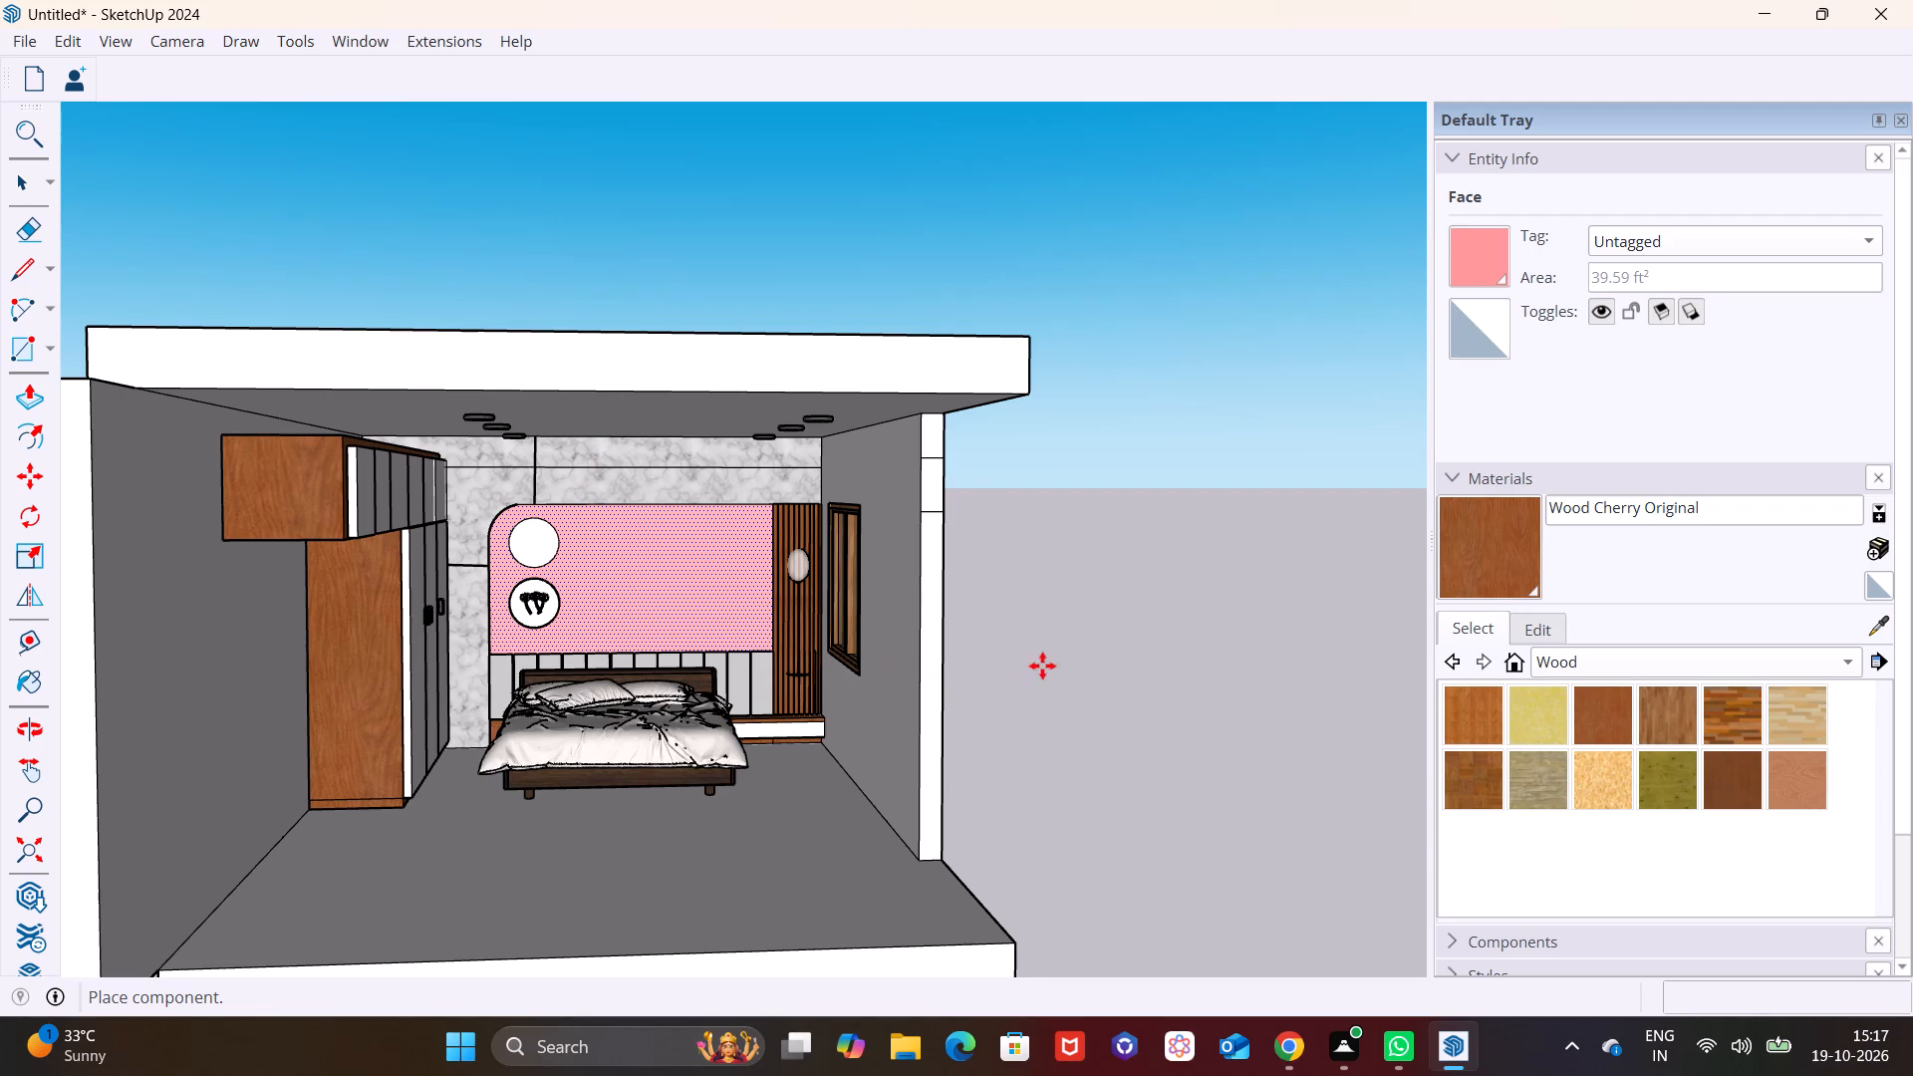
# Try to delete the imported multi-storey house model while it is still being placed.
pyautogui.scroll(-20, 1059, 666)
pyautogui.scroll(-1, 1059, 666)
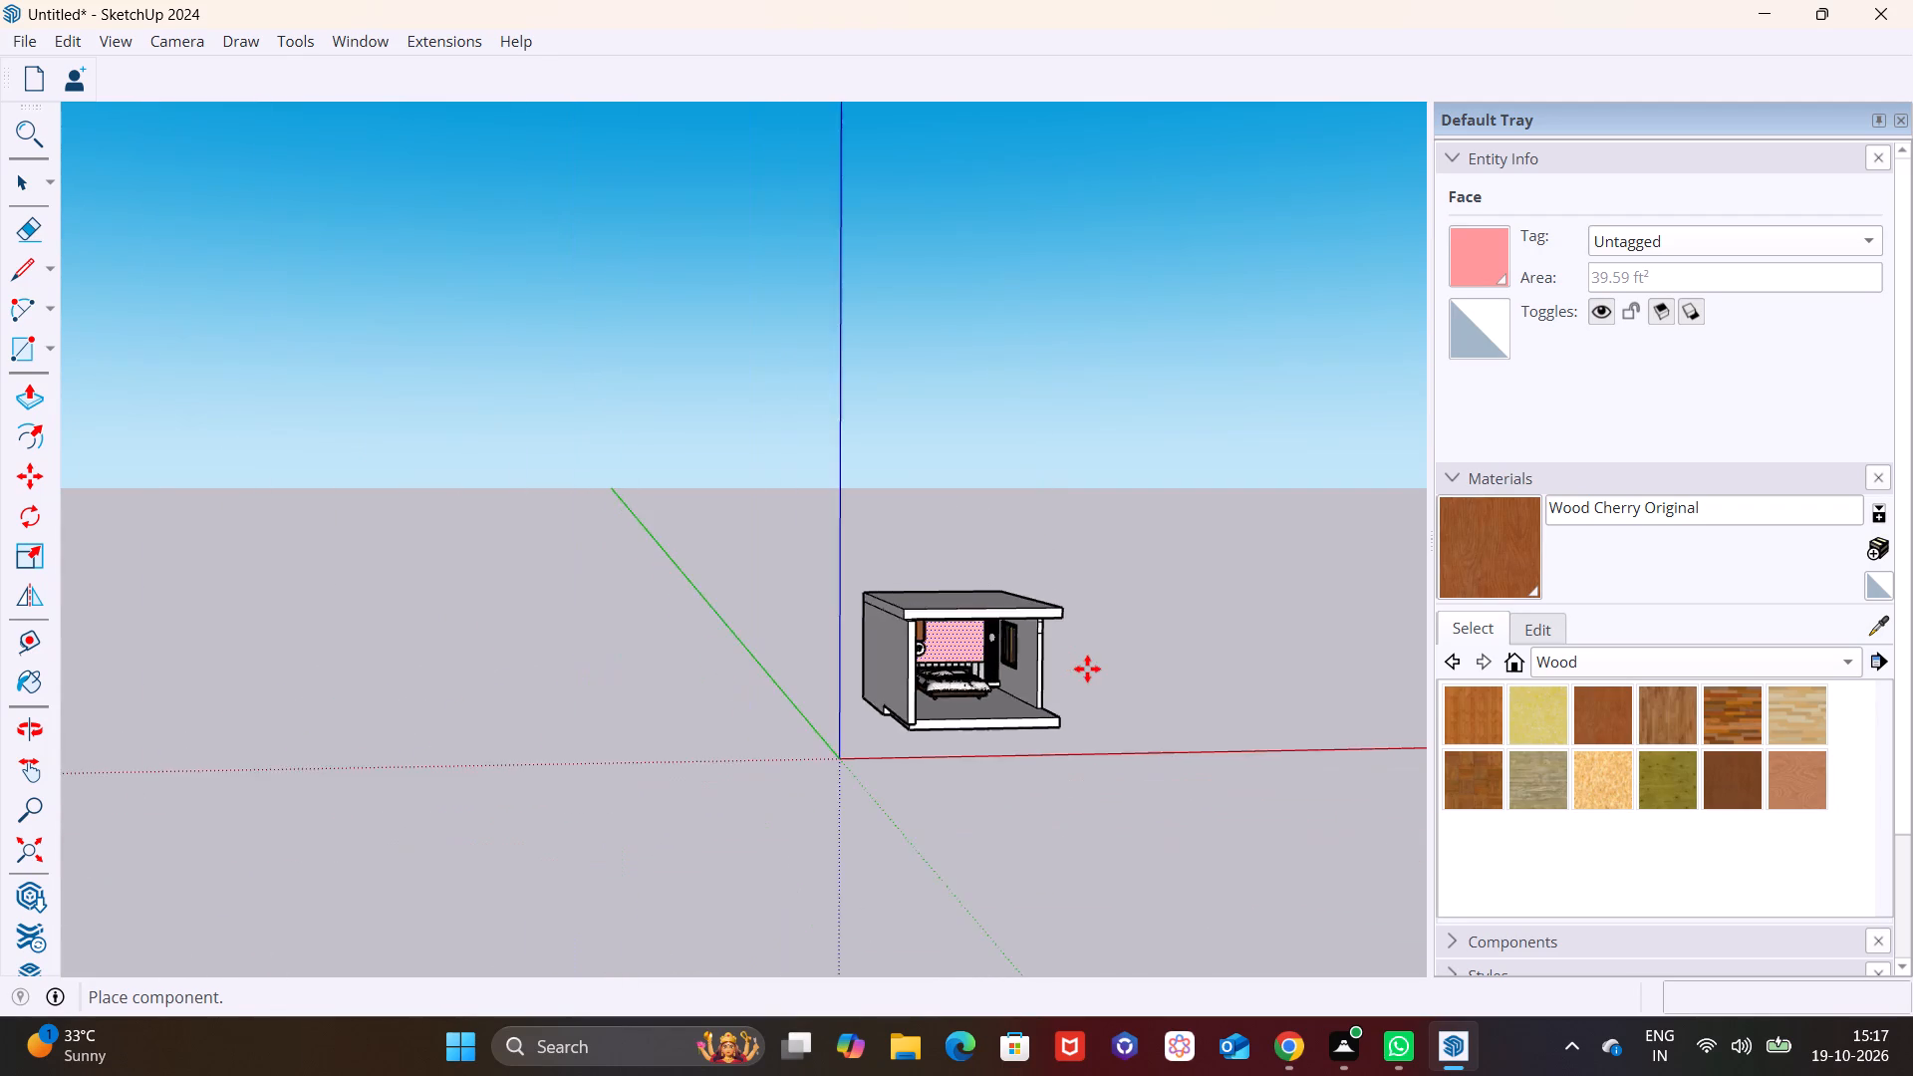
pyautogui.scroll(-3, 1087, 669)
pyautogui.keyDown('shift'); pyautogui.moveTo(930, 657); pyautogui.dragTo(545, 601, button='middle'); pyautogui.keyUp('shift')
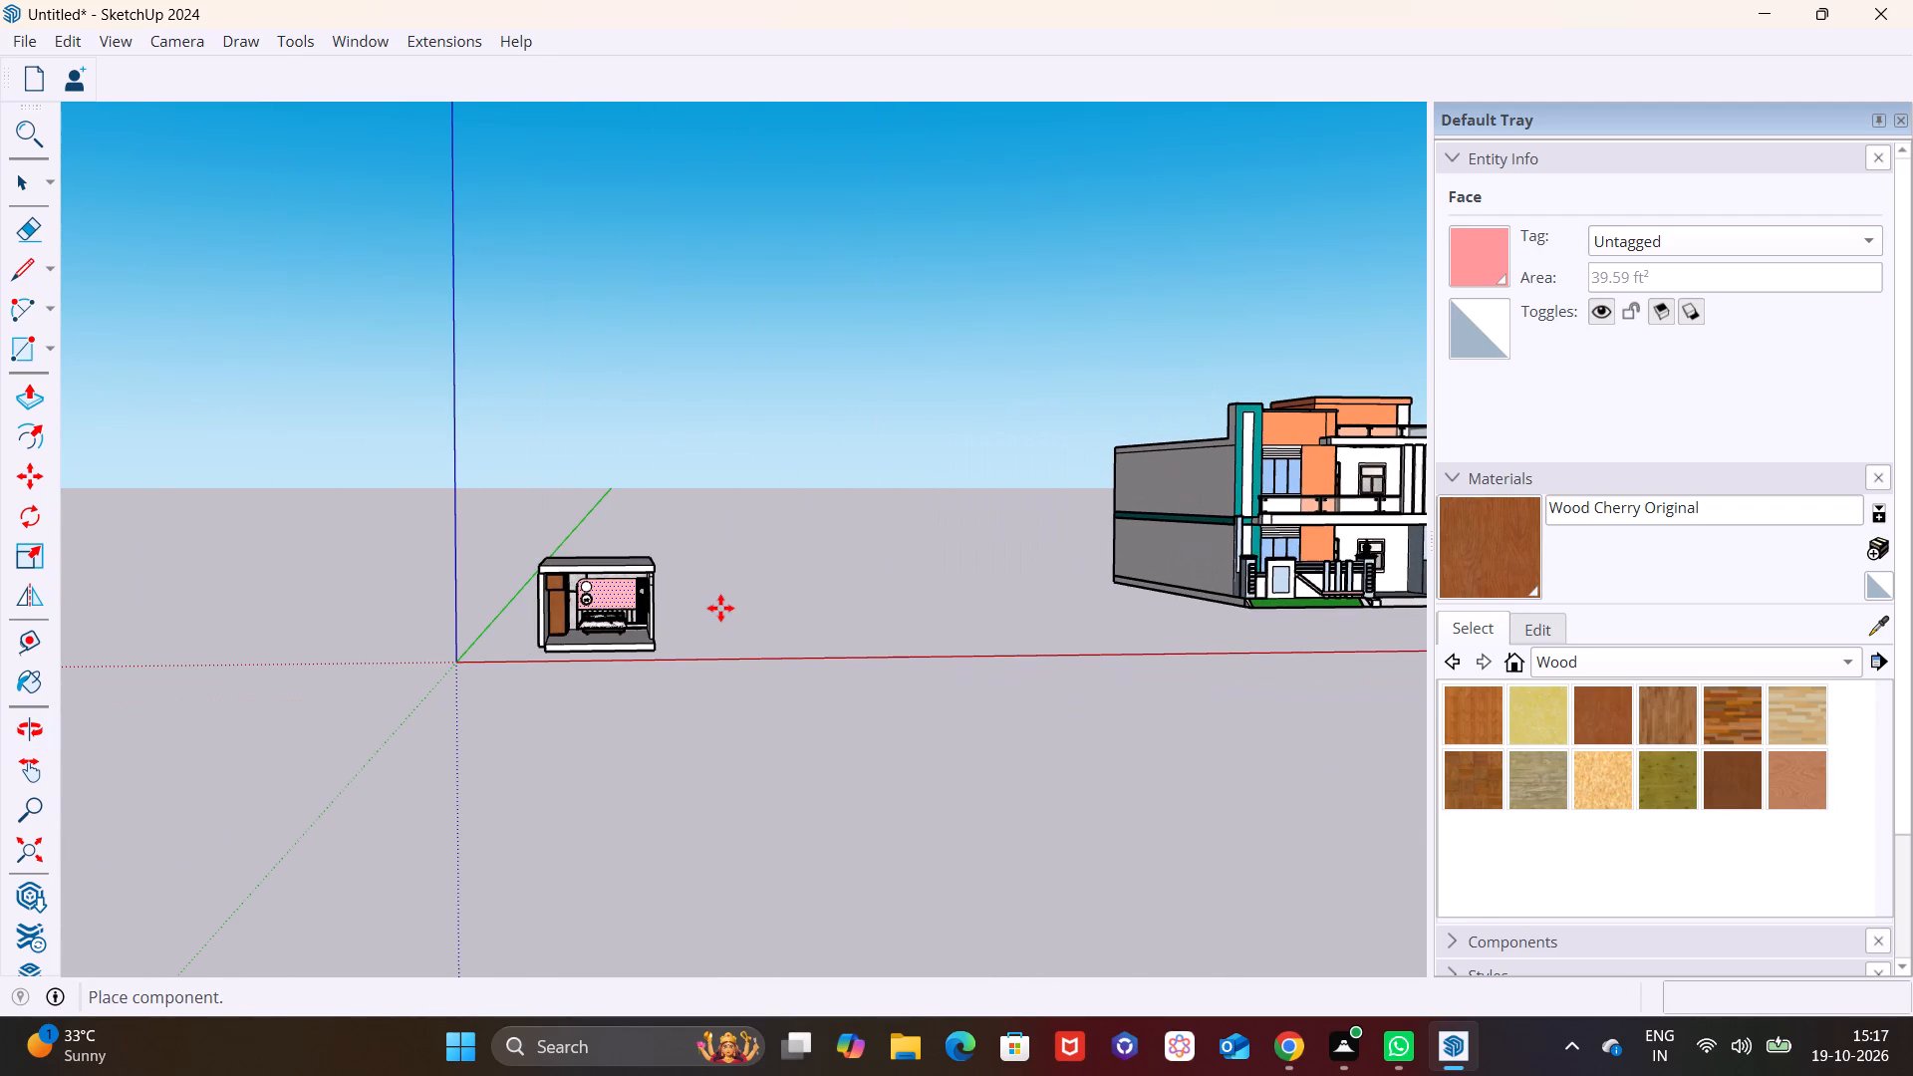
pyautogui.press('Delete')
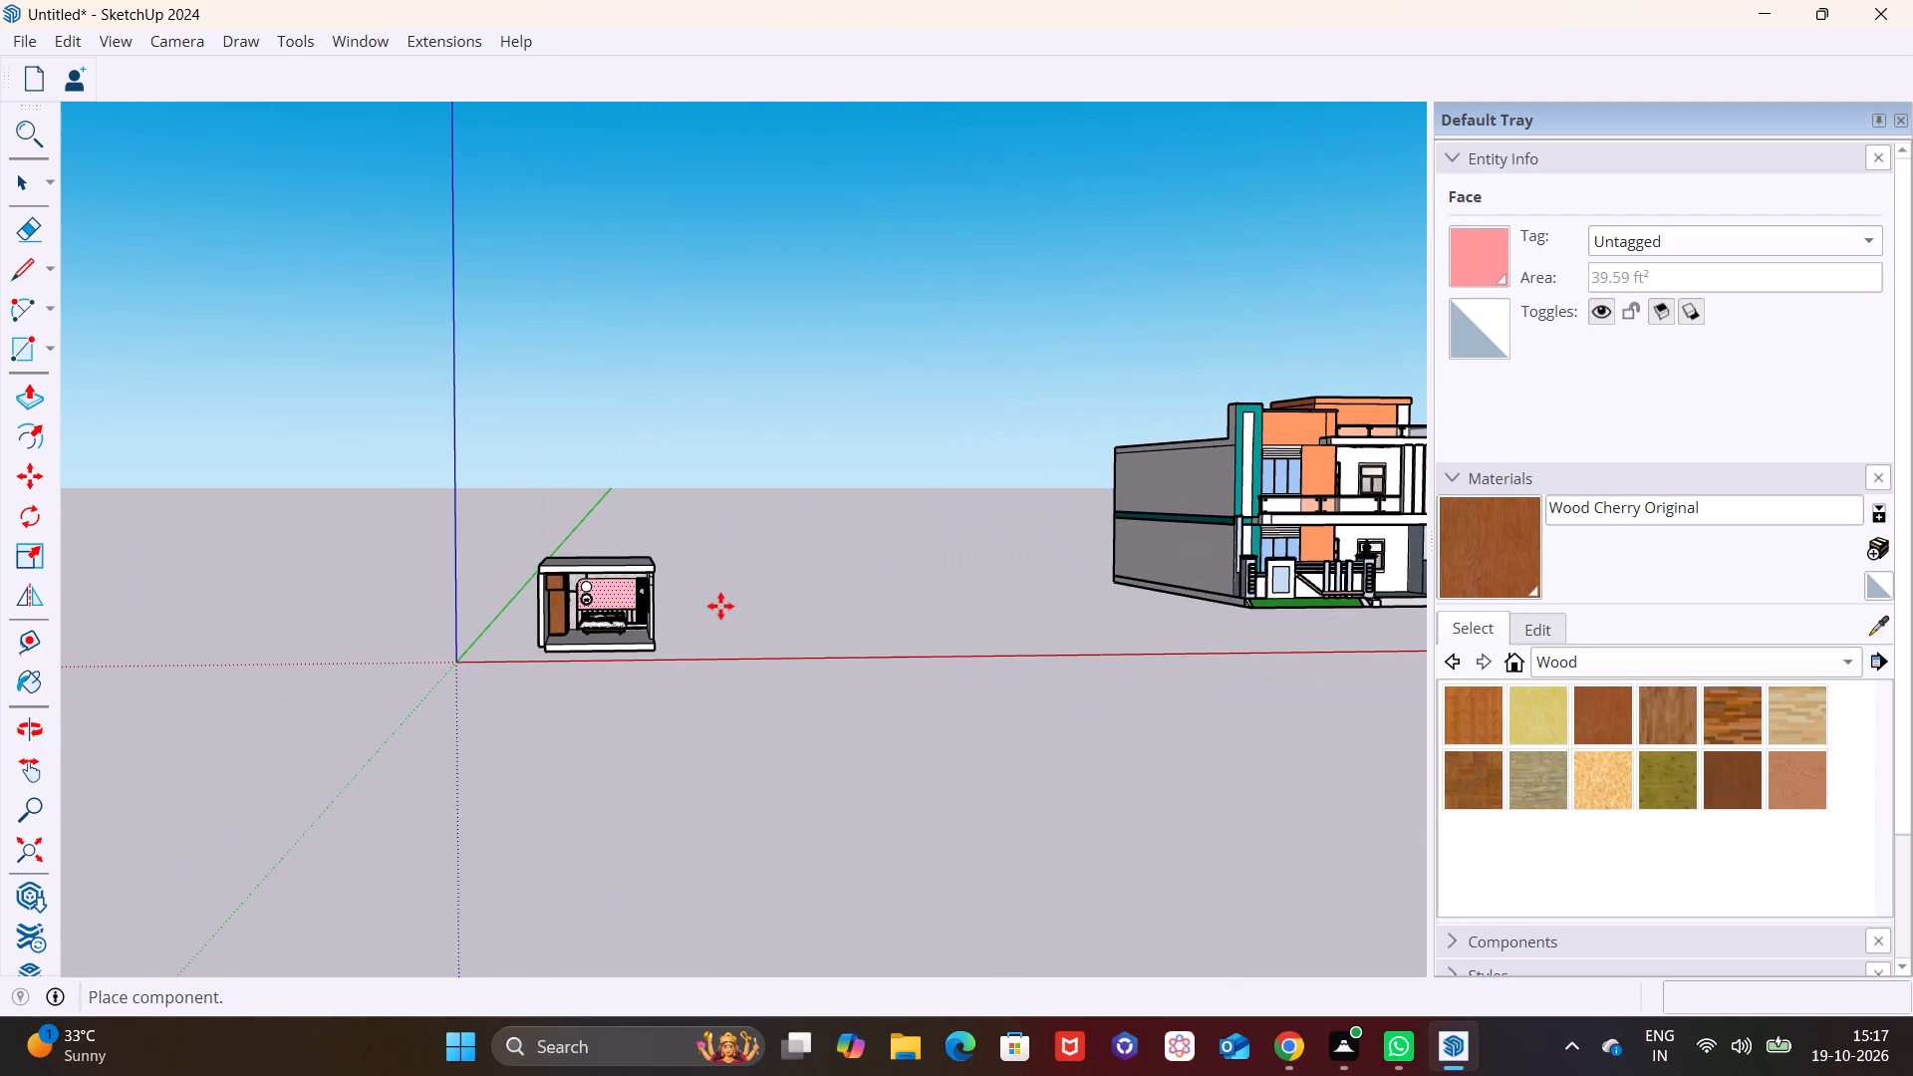
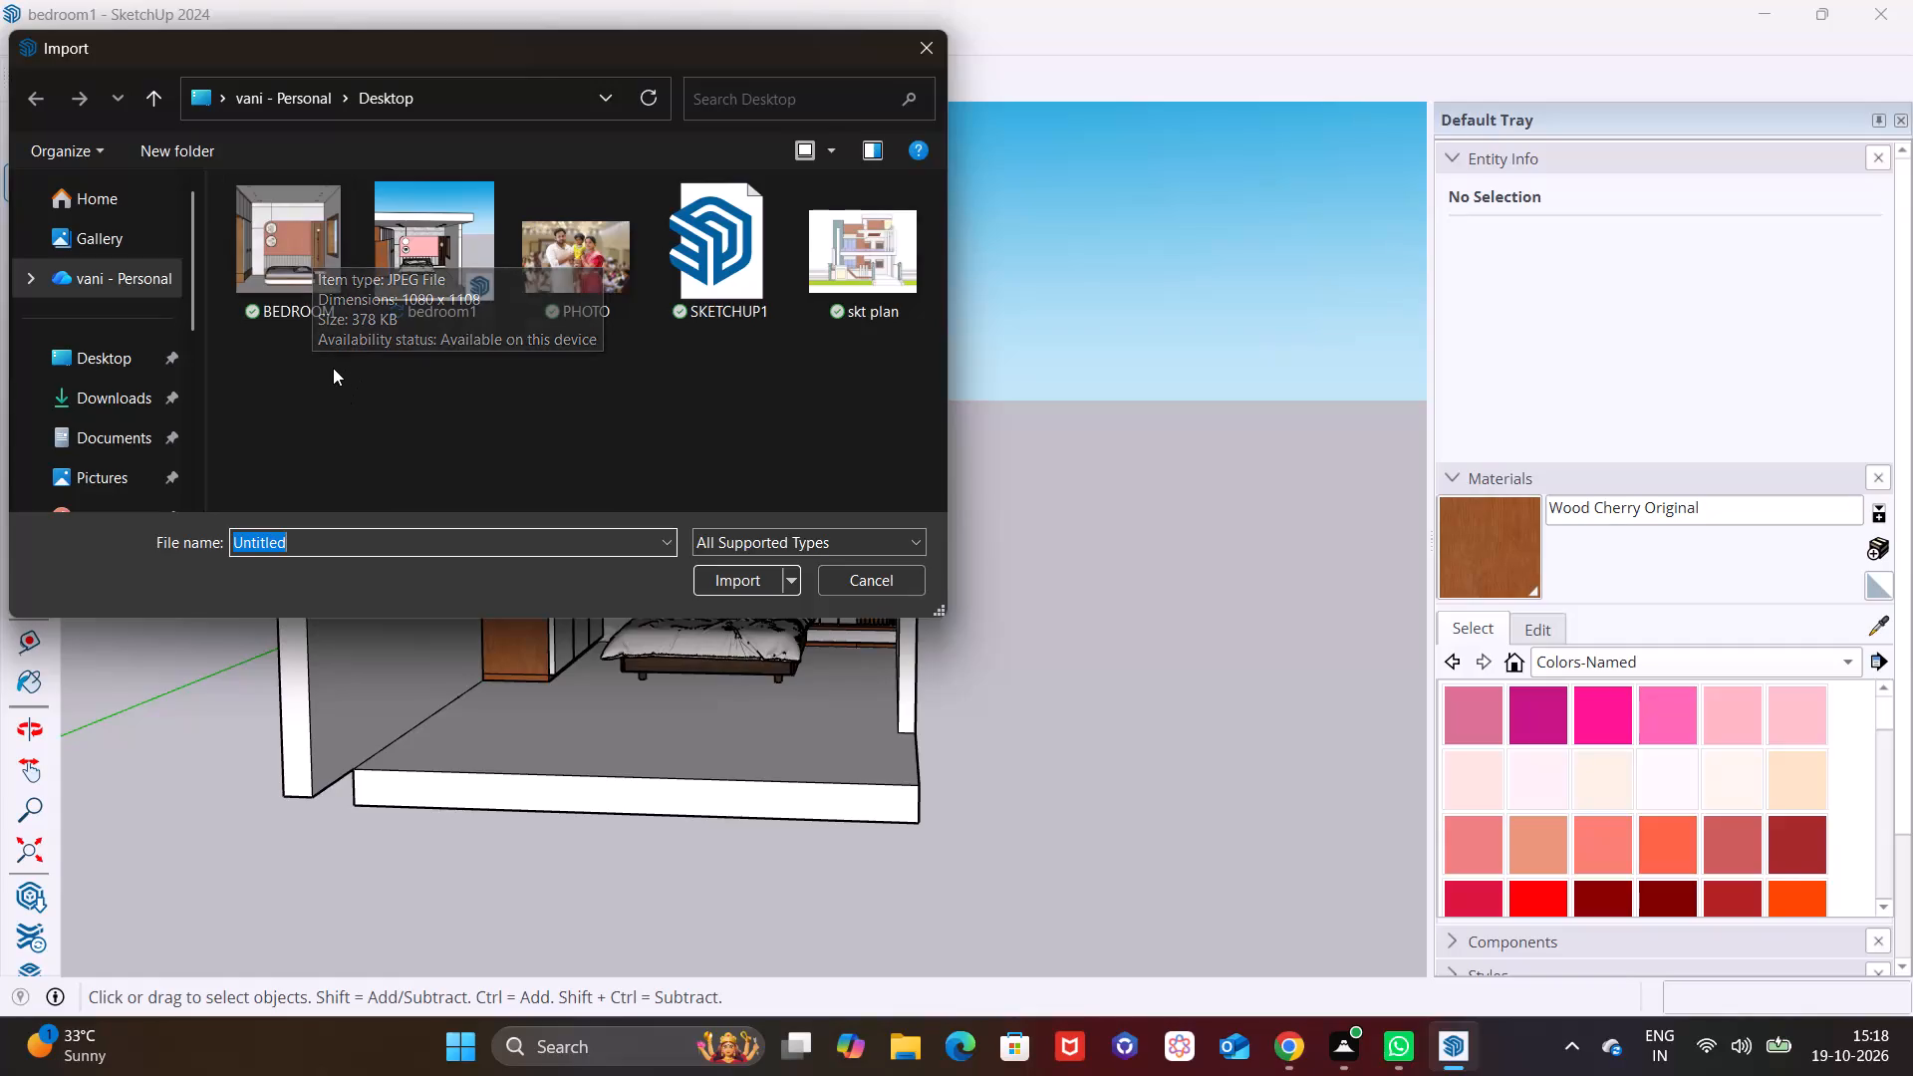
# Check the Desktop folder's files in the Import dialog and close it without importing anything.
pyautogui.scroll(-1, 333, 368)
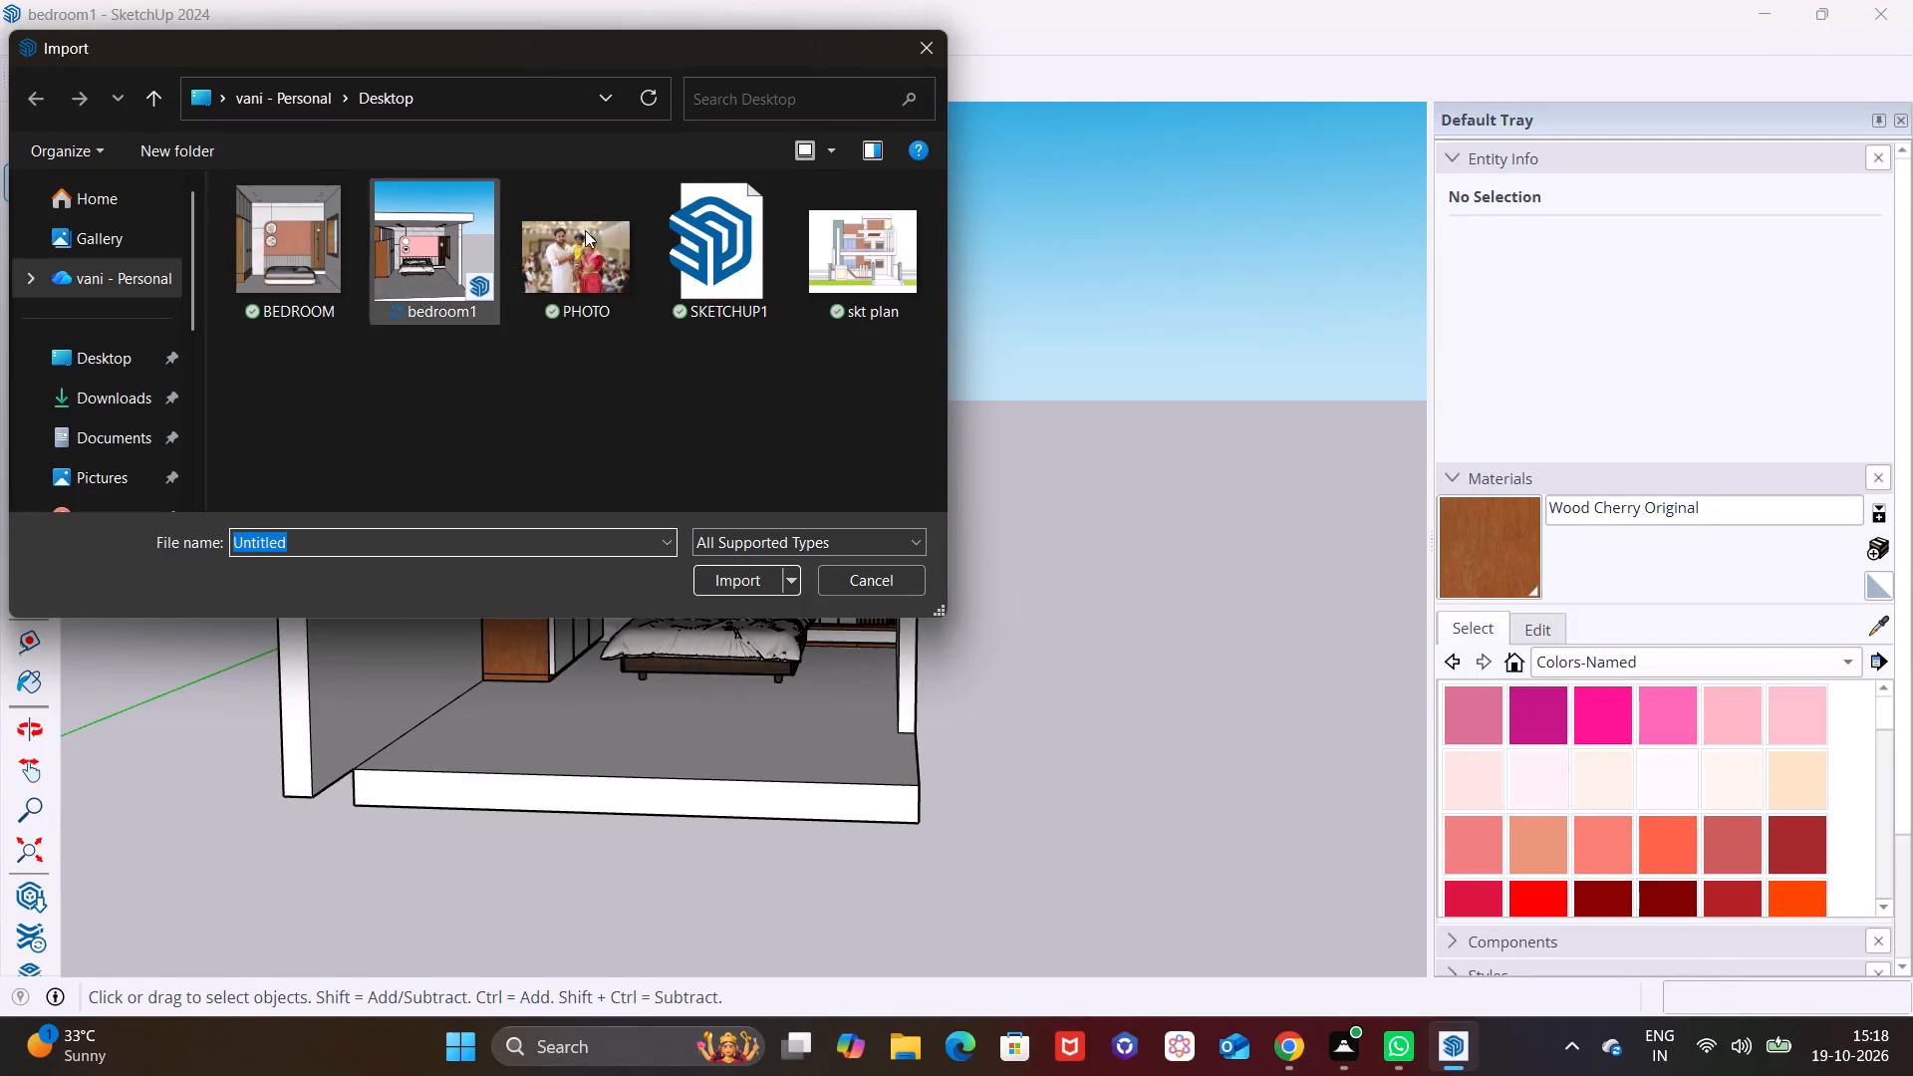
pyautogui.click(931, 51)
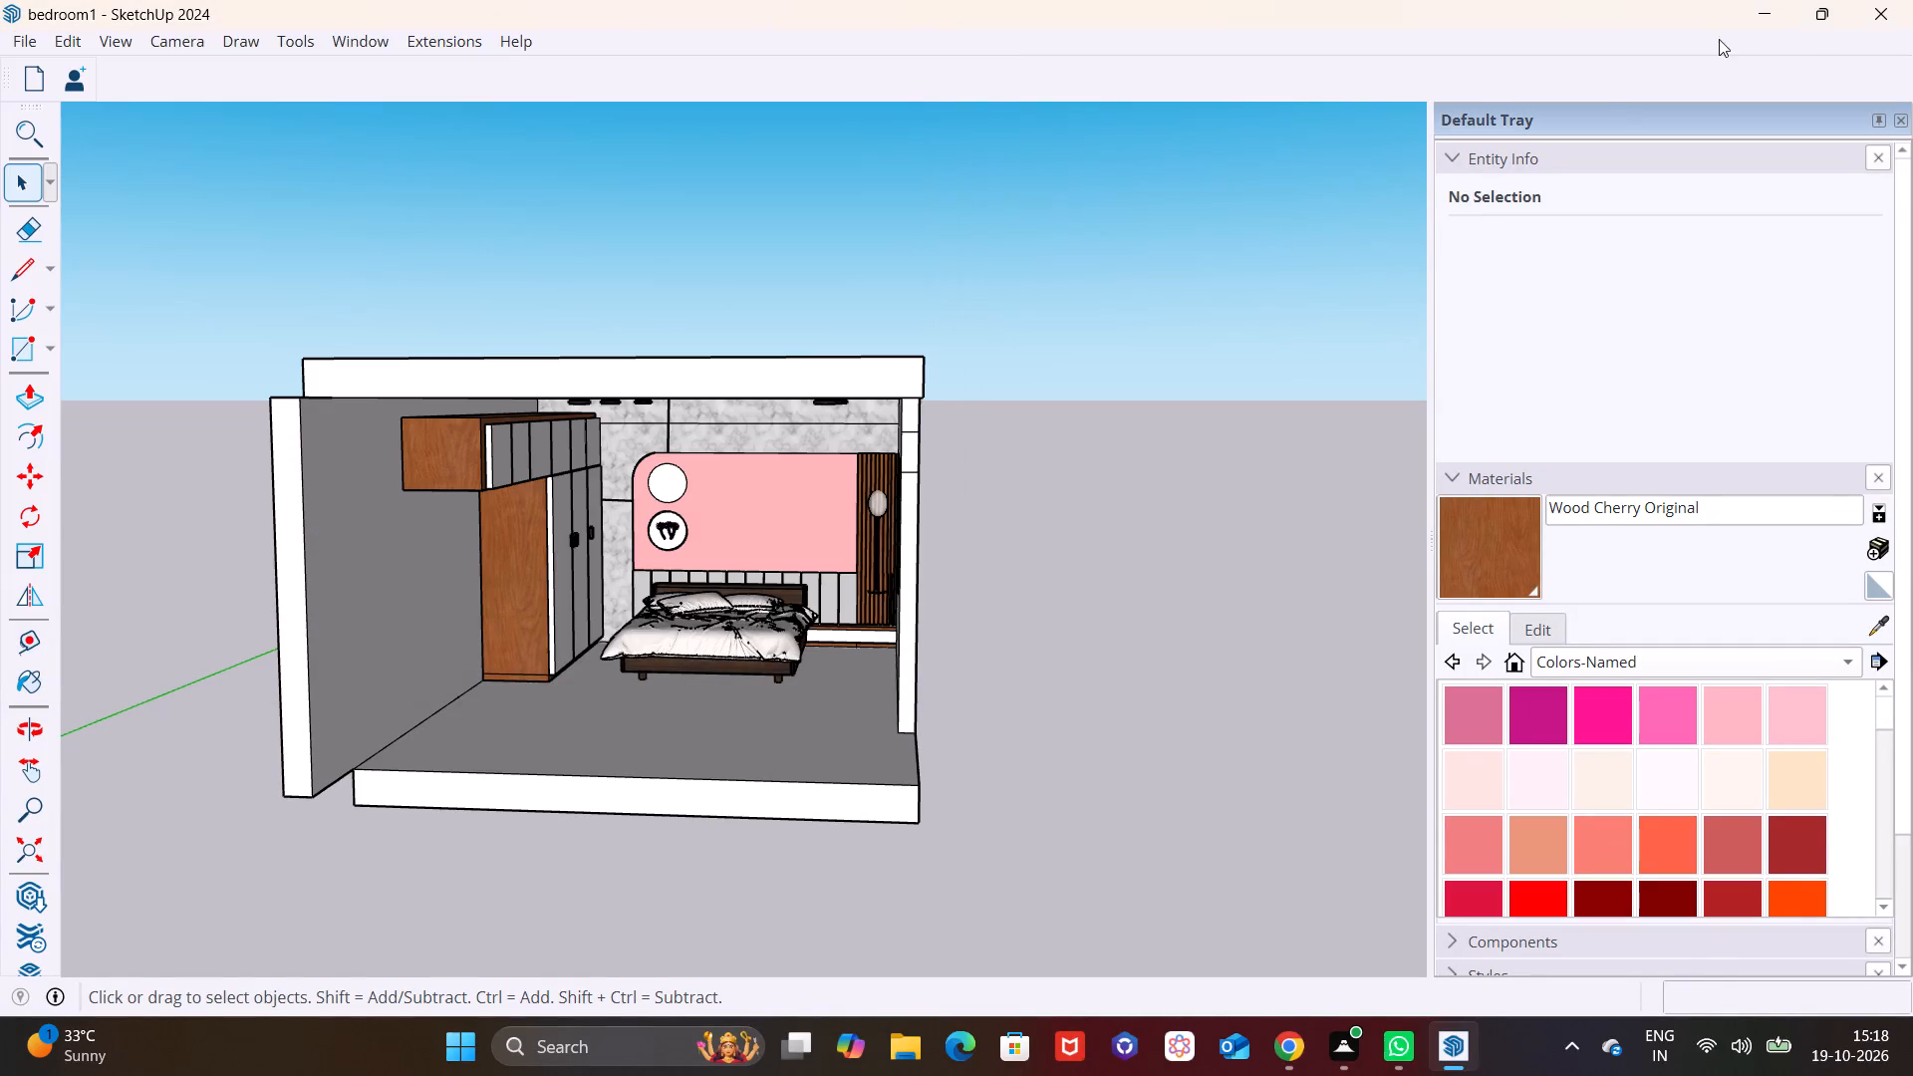
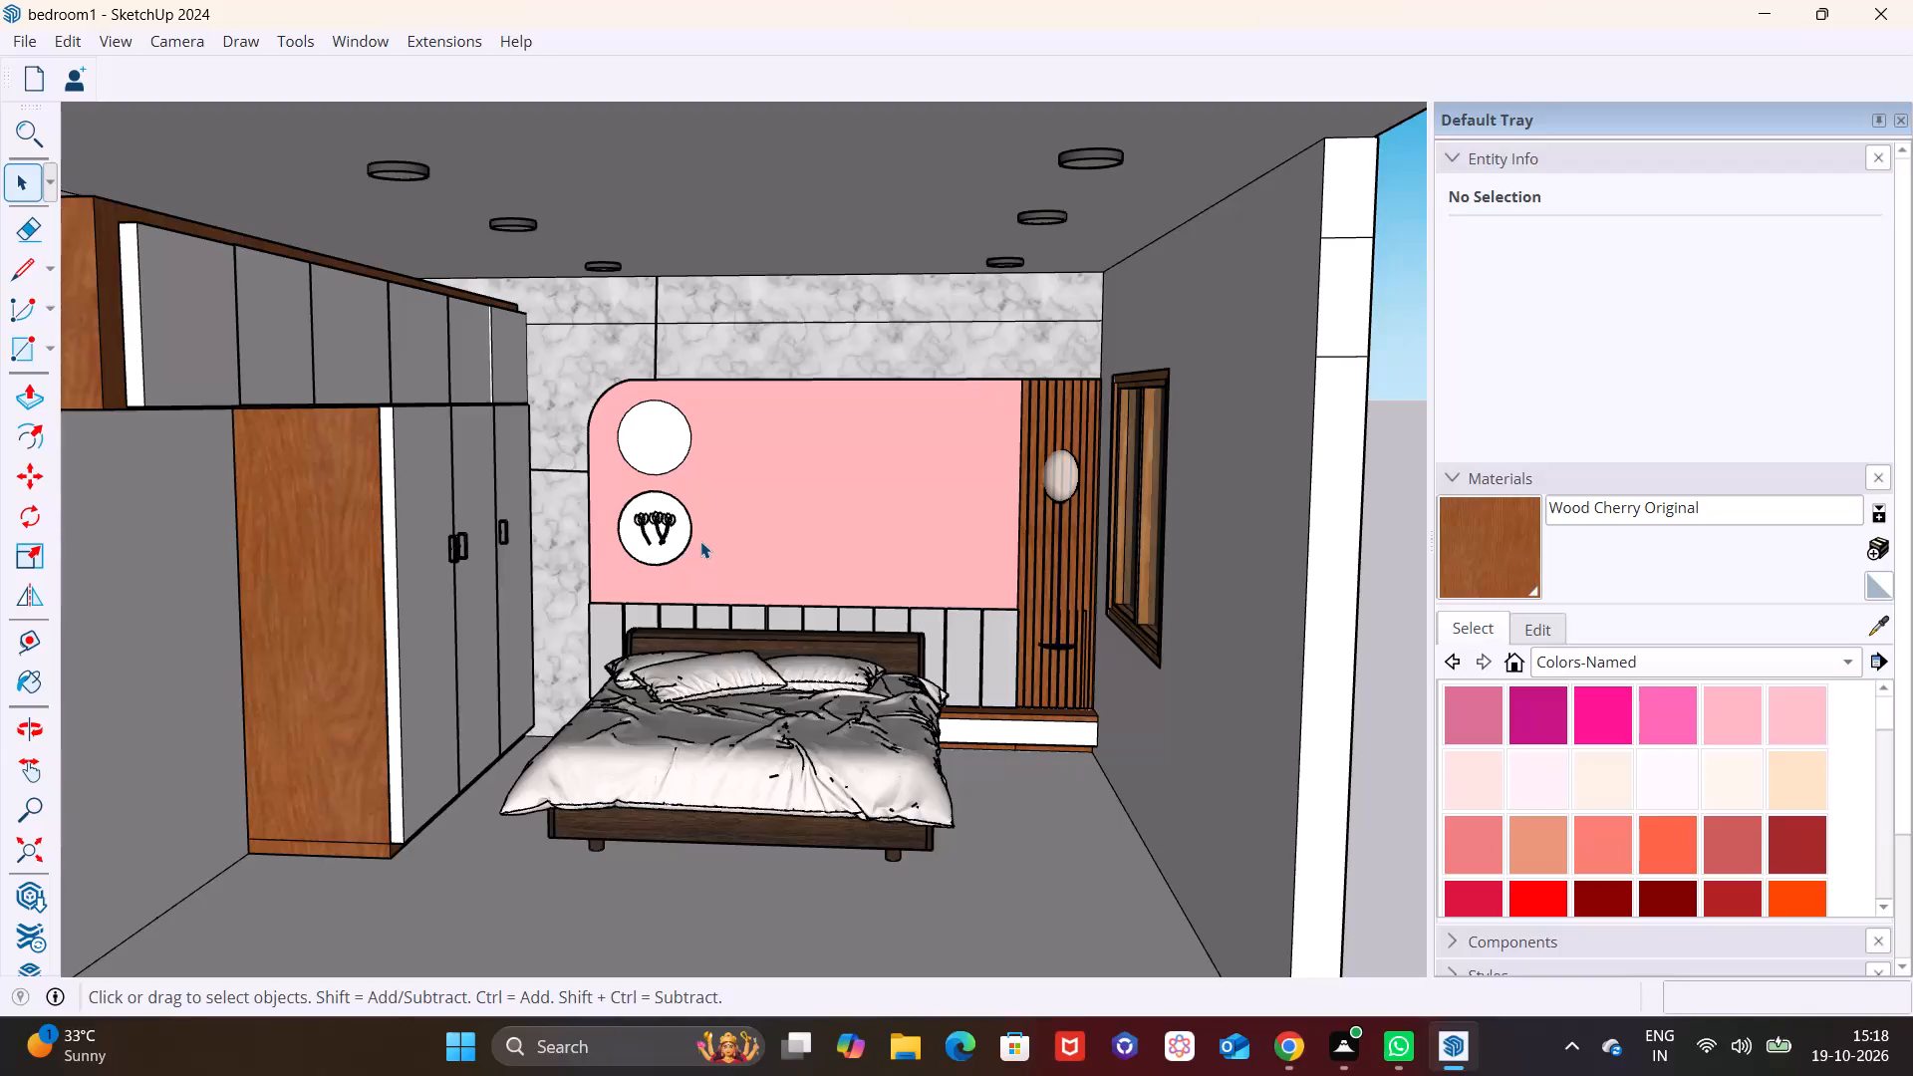
# Examine the pink bed-wall panel with its two circles and flower motif, up close and from several angles across the bedroom.
pyautogui.scroll(1, 823, 542)
pyautogui.moveTo(829, 542); pyautogui.dragTo(905, 522, button='middle')
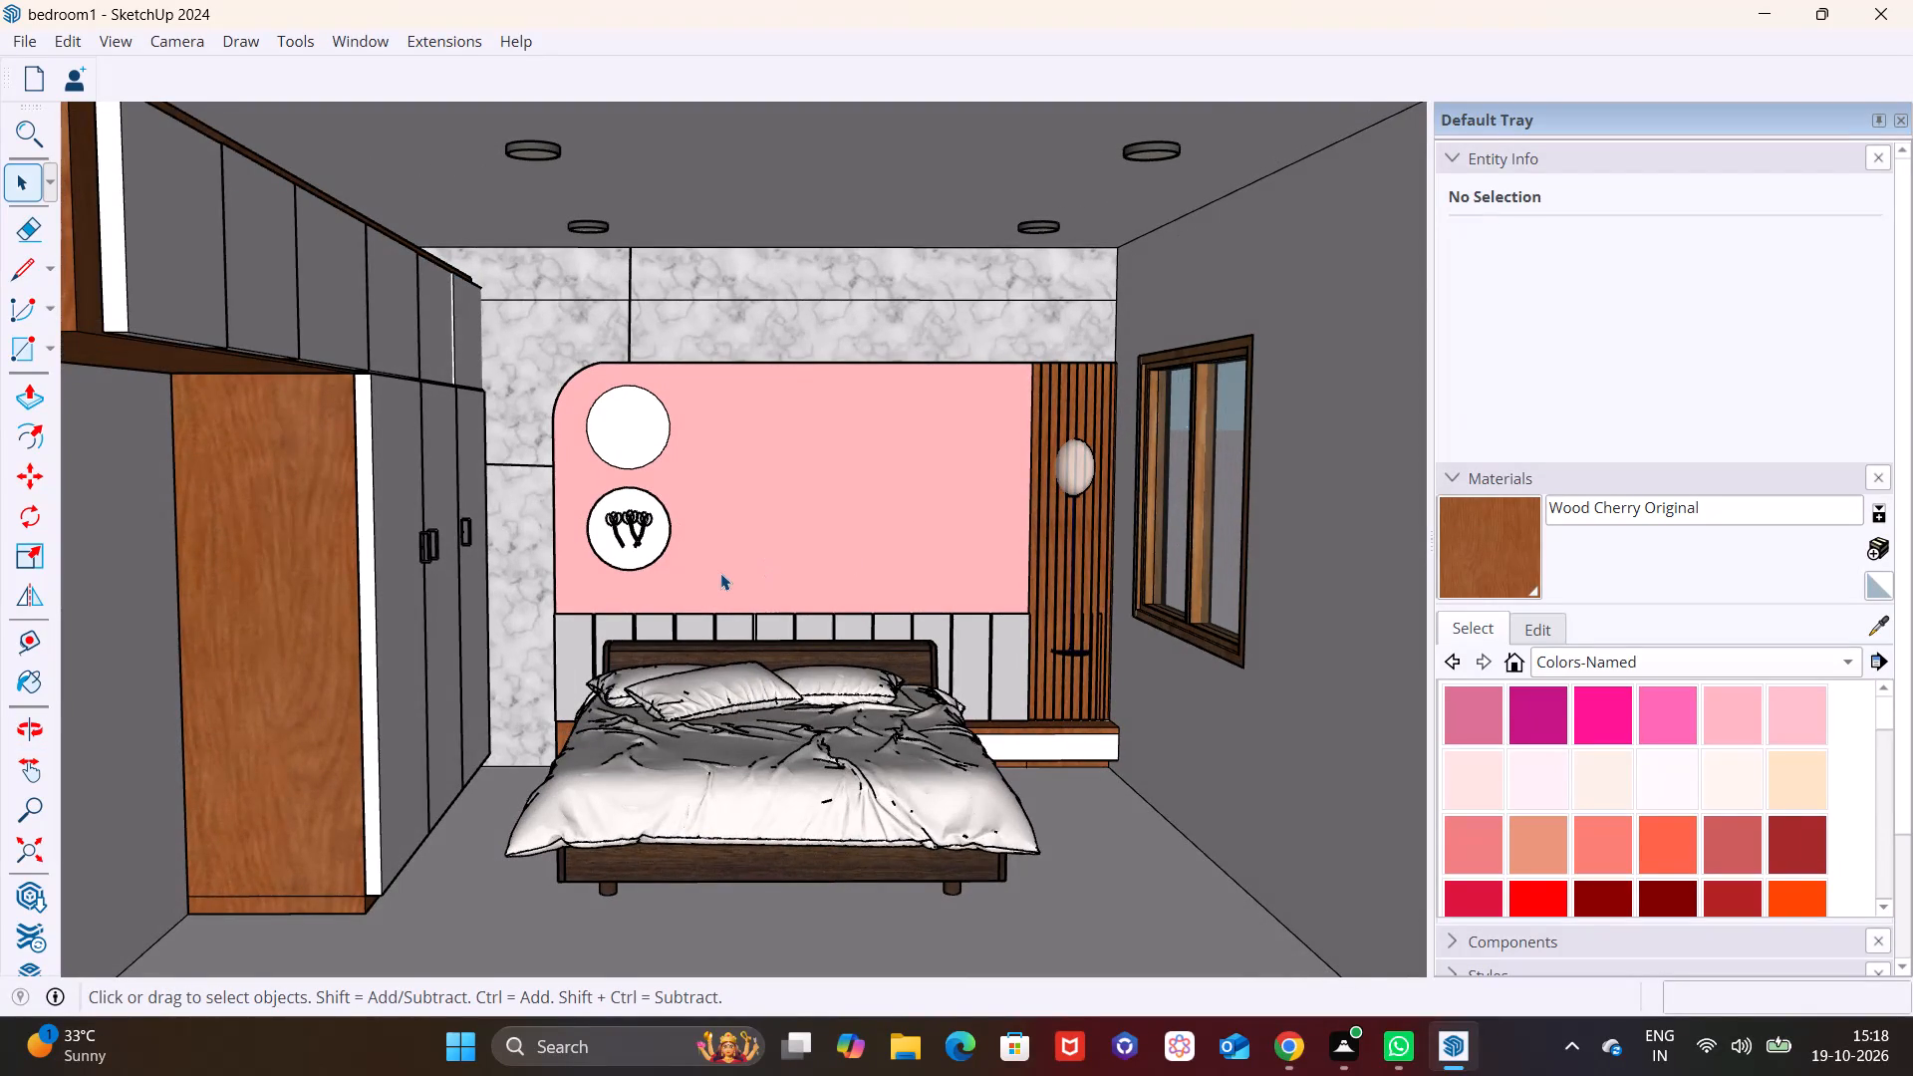
pyautogui.scroll(2, 720, 573)
pyautogui.scroll(3, 577, 512)
pyautogui.scroll(3, 441, 551)
pyautogui.scroll(-3, 517, 536)
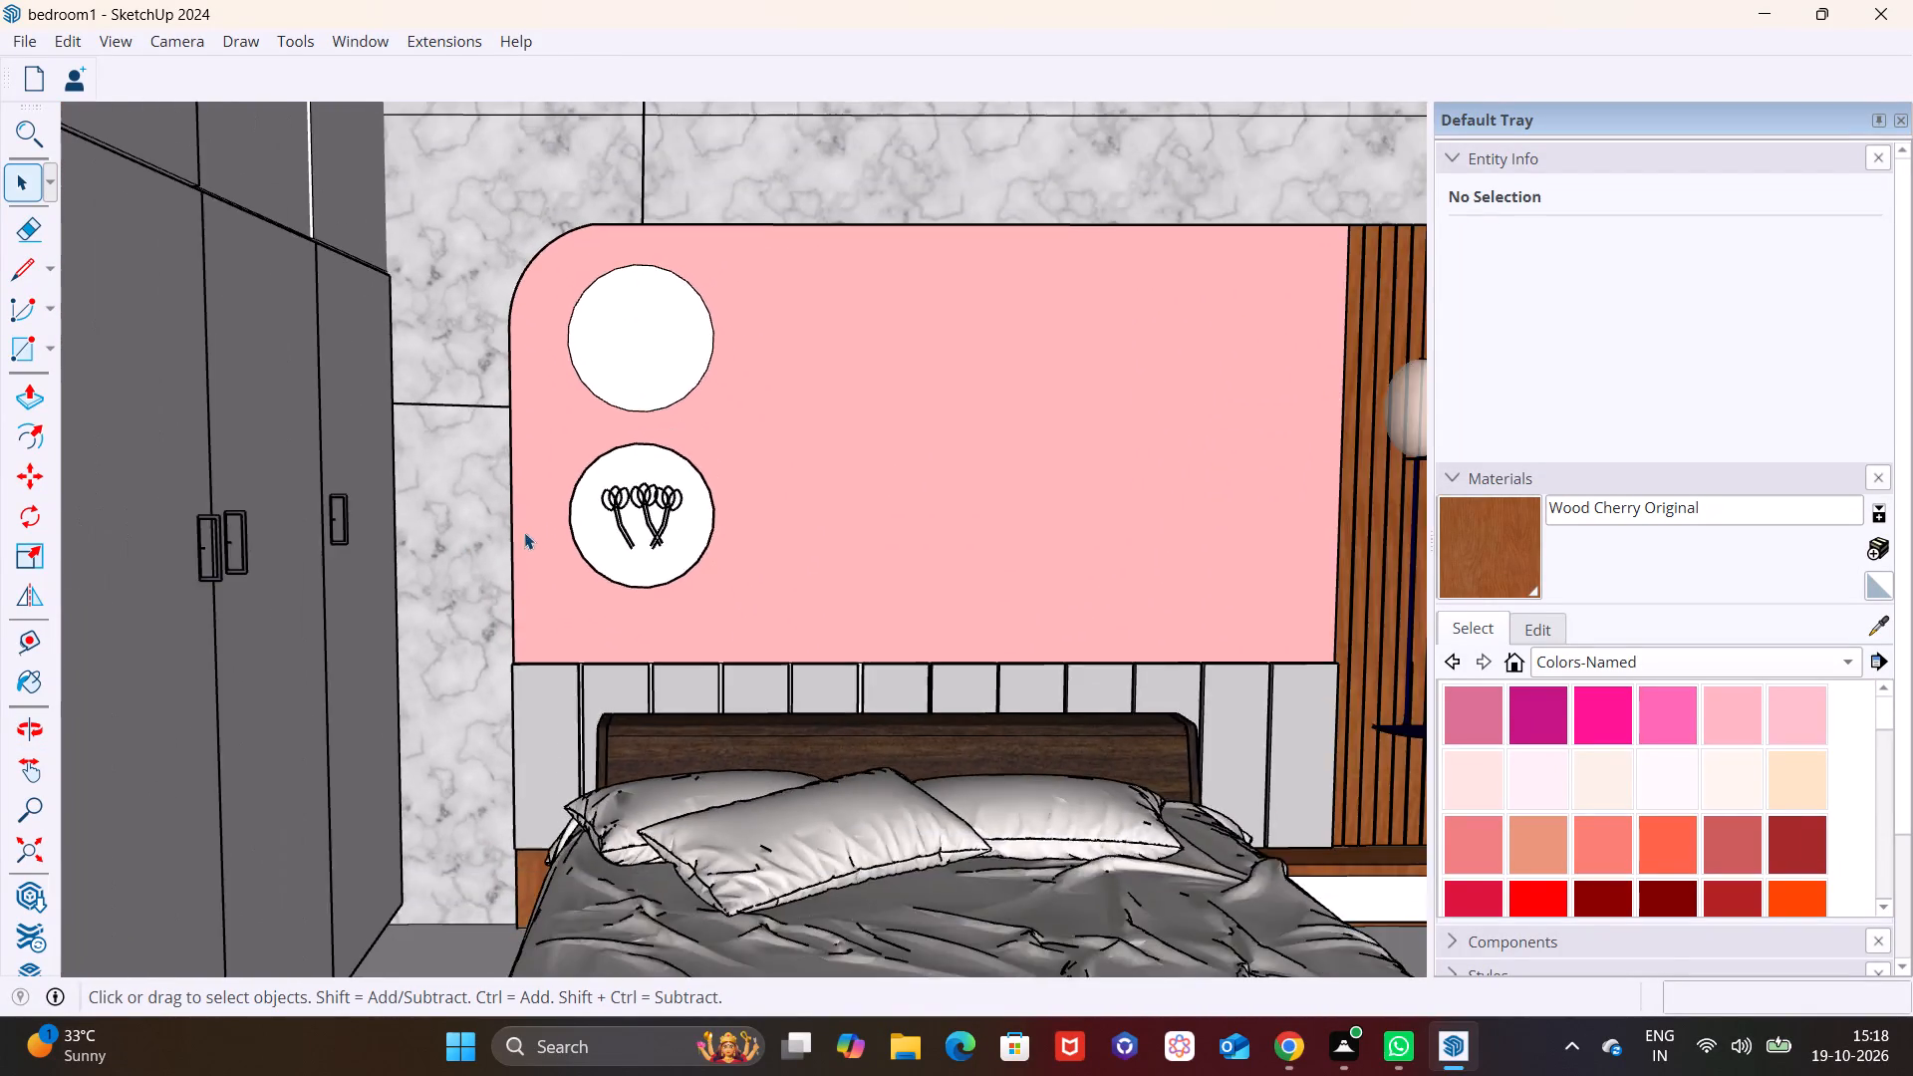
pyautogui.scroll(-6, 539, 532)
pyautogui.moveTo(599, 531); pyautogui.dragTo(516, 560, button='middle')
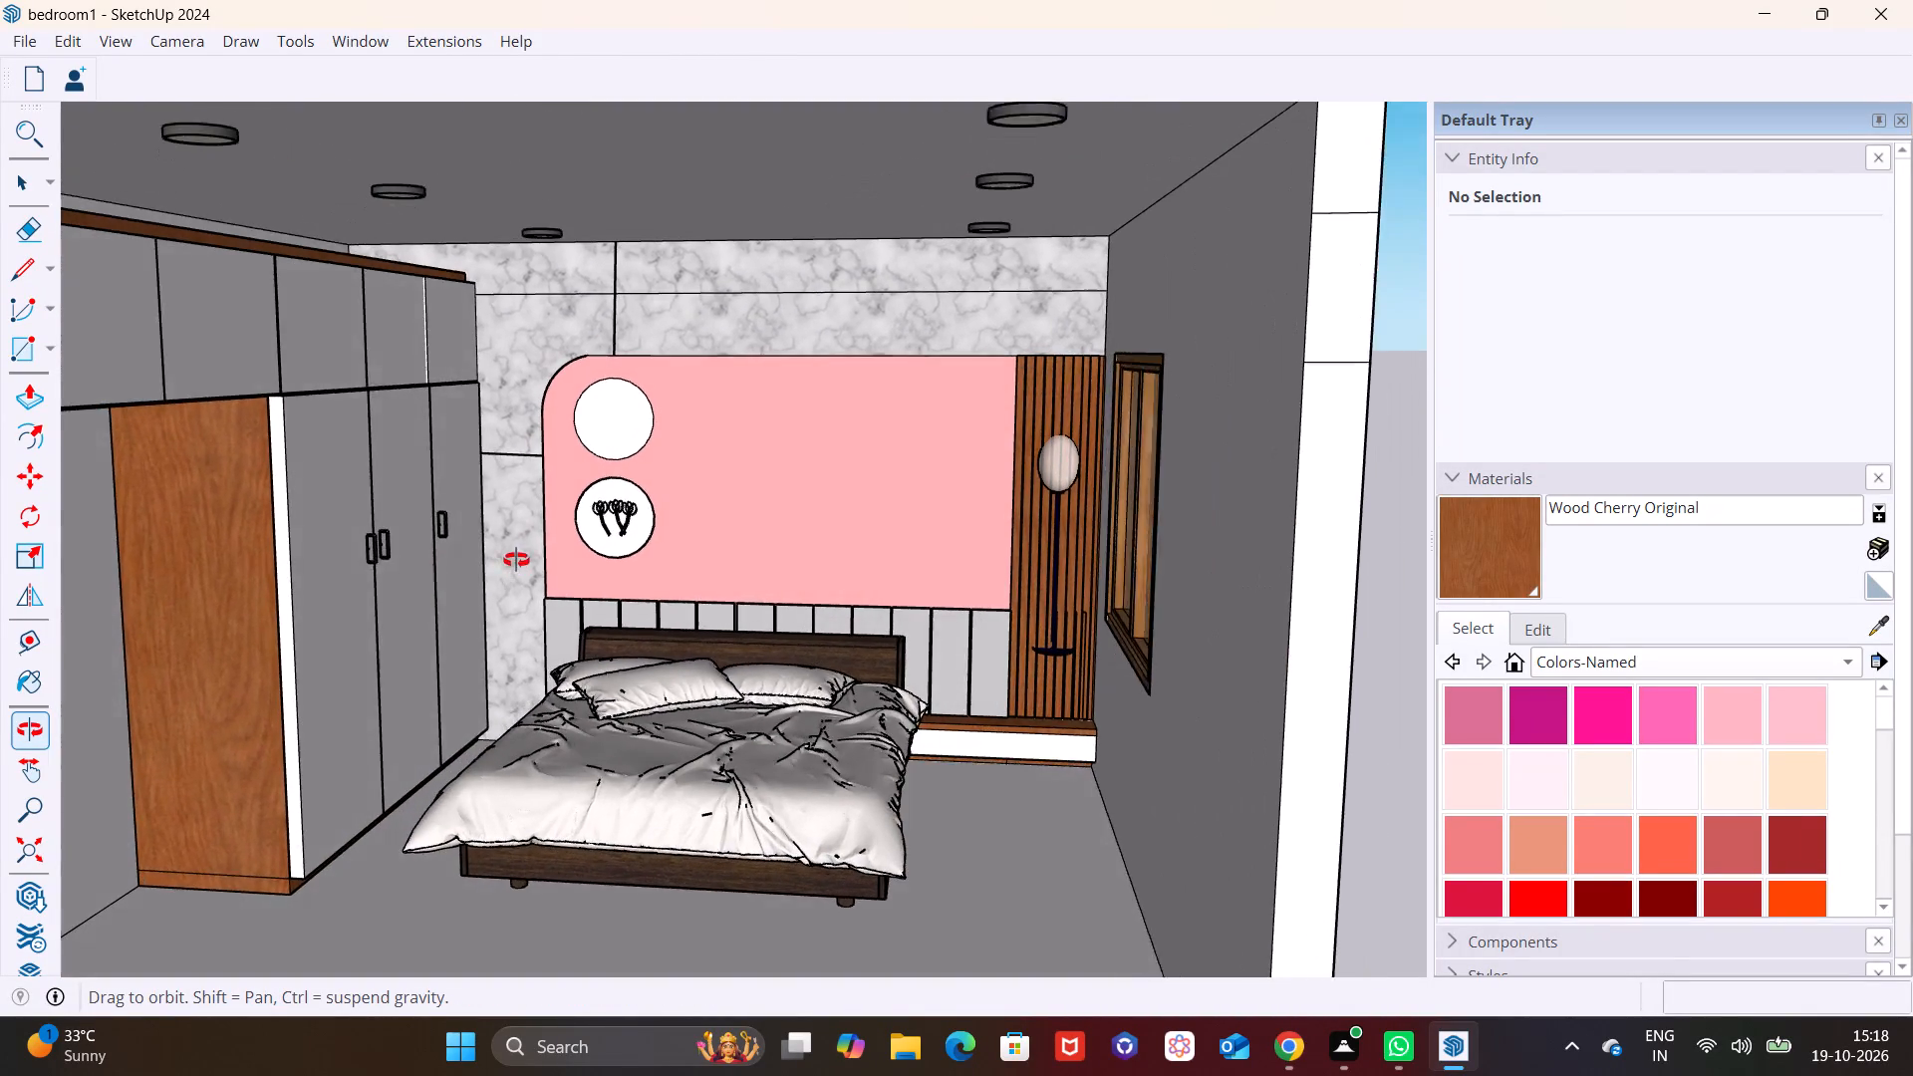
pyautogui.moveTo(516, 560); pyautogui.dragTo(524, 555, button='middle')
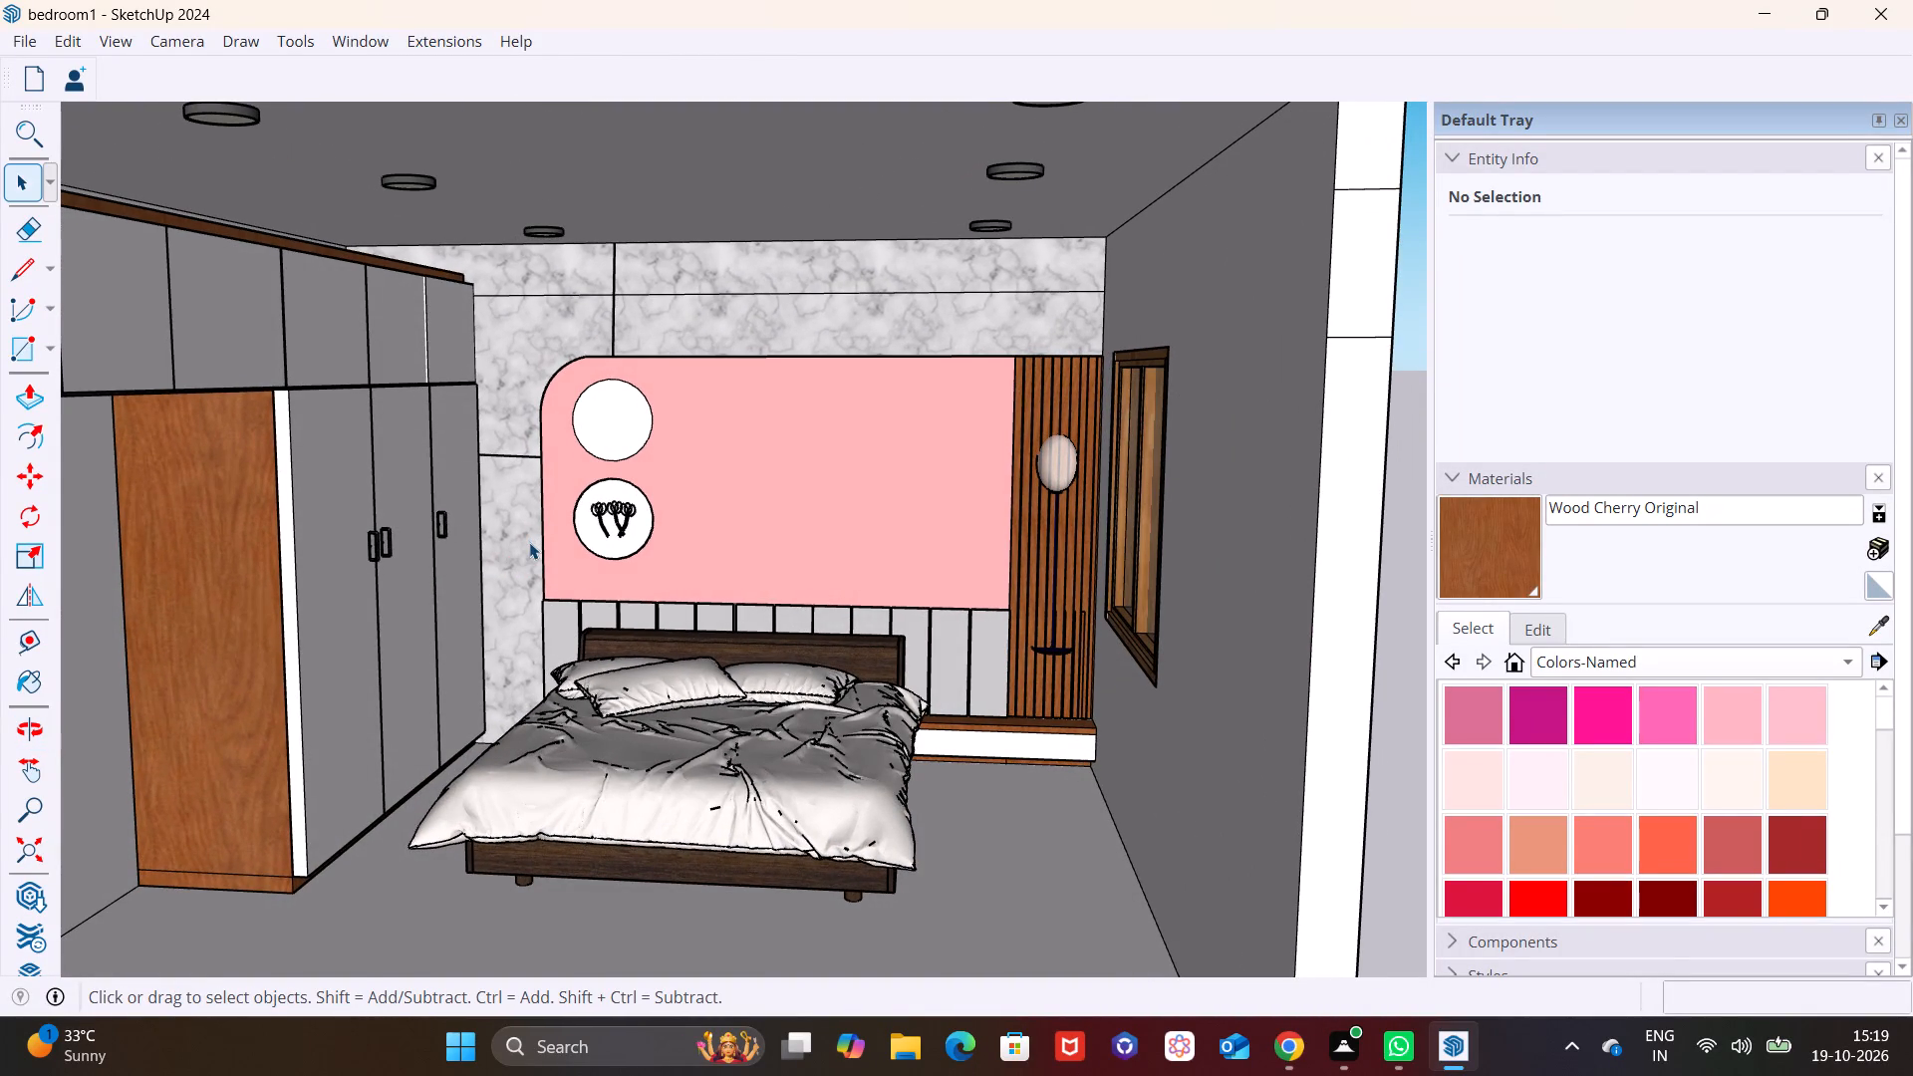
pyautogui.scroll(-1, 529, 542)
pyautogui.moveTo(542, 542); pyautogui.dragTo(558, 553, button='middle')
pyautogui.keyDown('shift'); pyautogui.moveTo(558, 553); pyautogui.dragTo(603, 547, button='middle'); pyautogui.keyUp('shift')
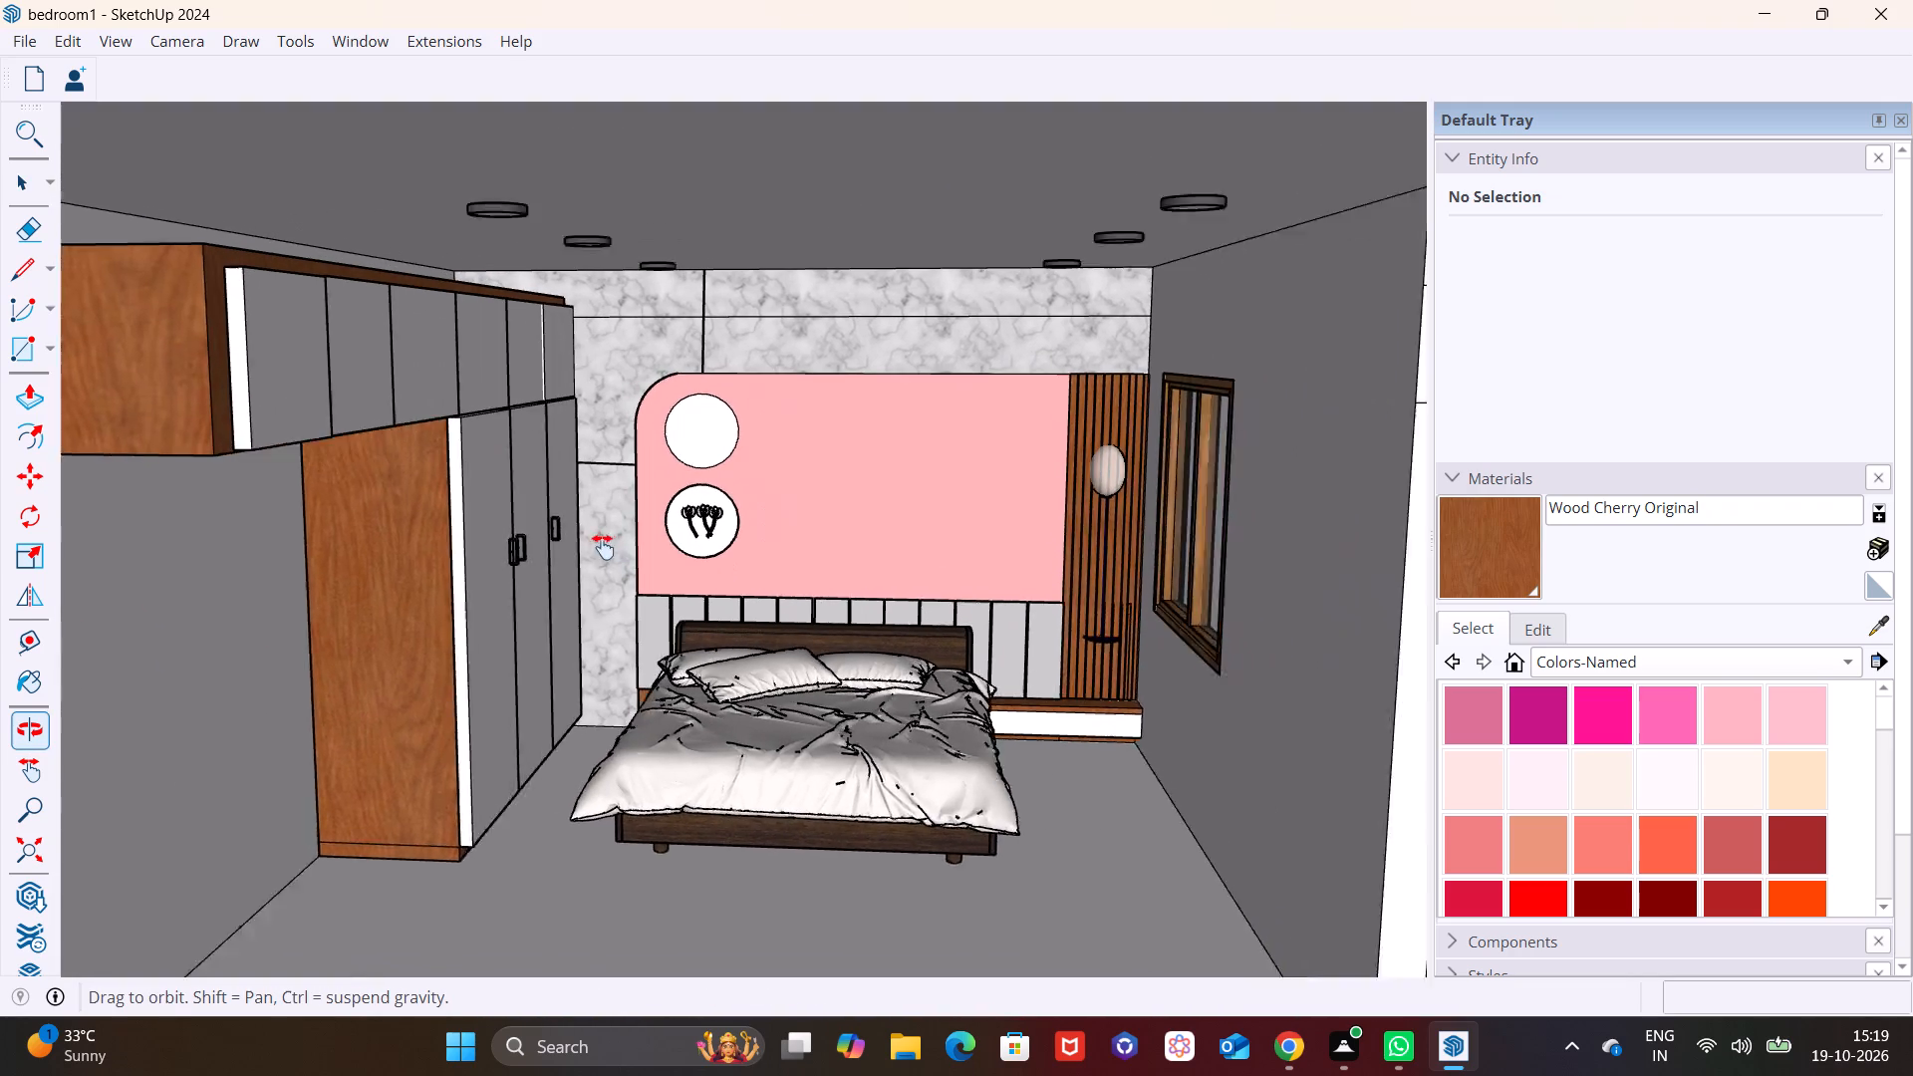
pyautogui.keyDown('shift'); pyautogui.moveTo(603, 547); pyautogui.dragTo(569, 539, button='middle'); pyautogui.keyUp('shift')
pyautogui.moveTo(621, 551); pyautogui.dragTo(683, 561, button='middle')
pyautogui.scroll(1, 605, 547)
pyautogui.moveTo(605, 547); pyautogui.dragTo(654, 582, button='middle')
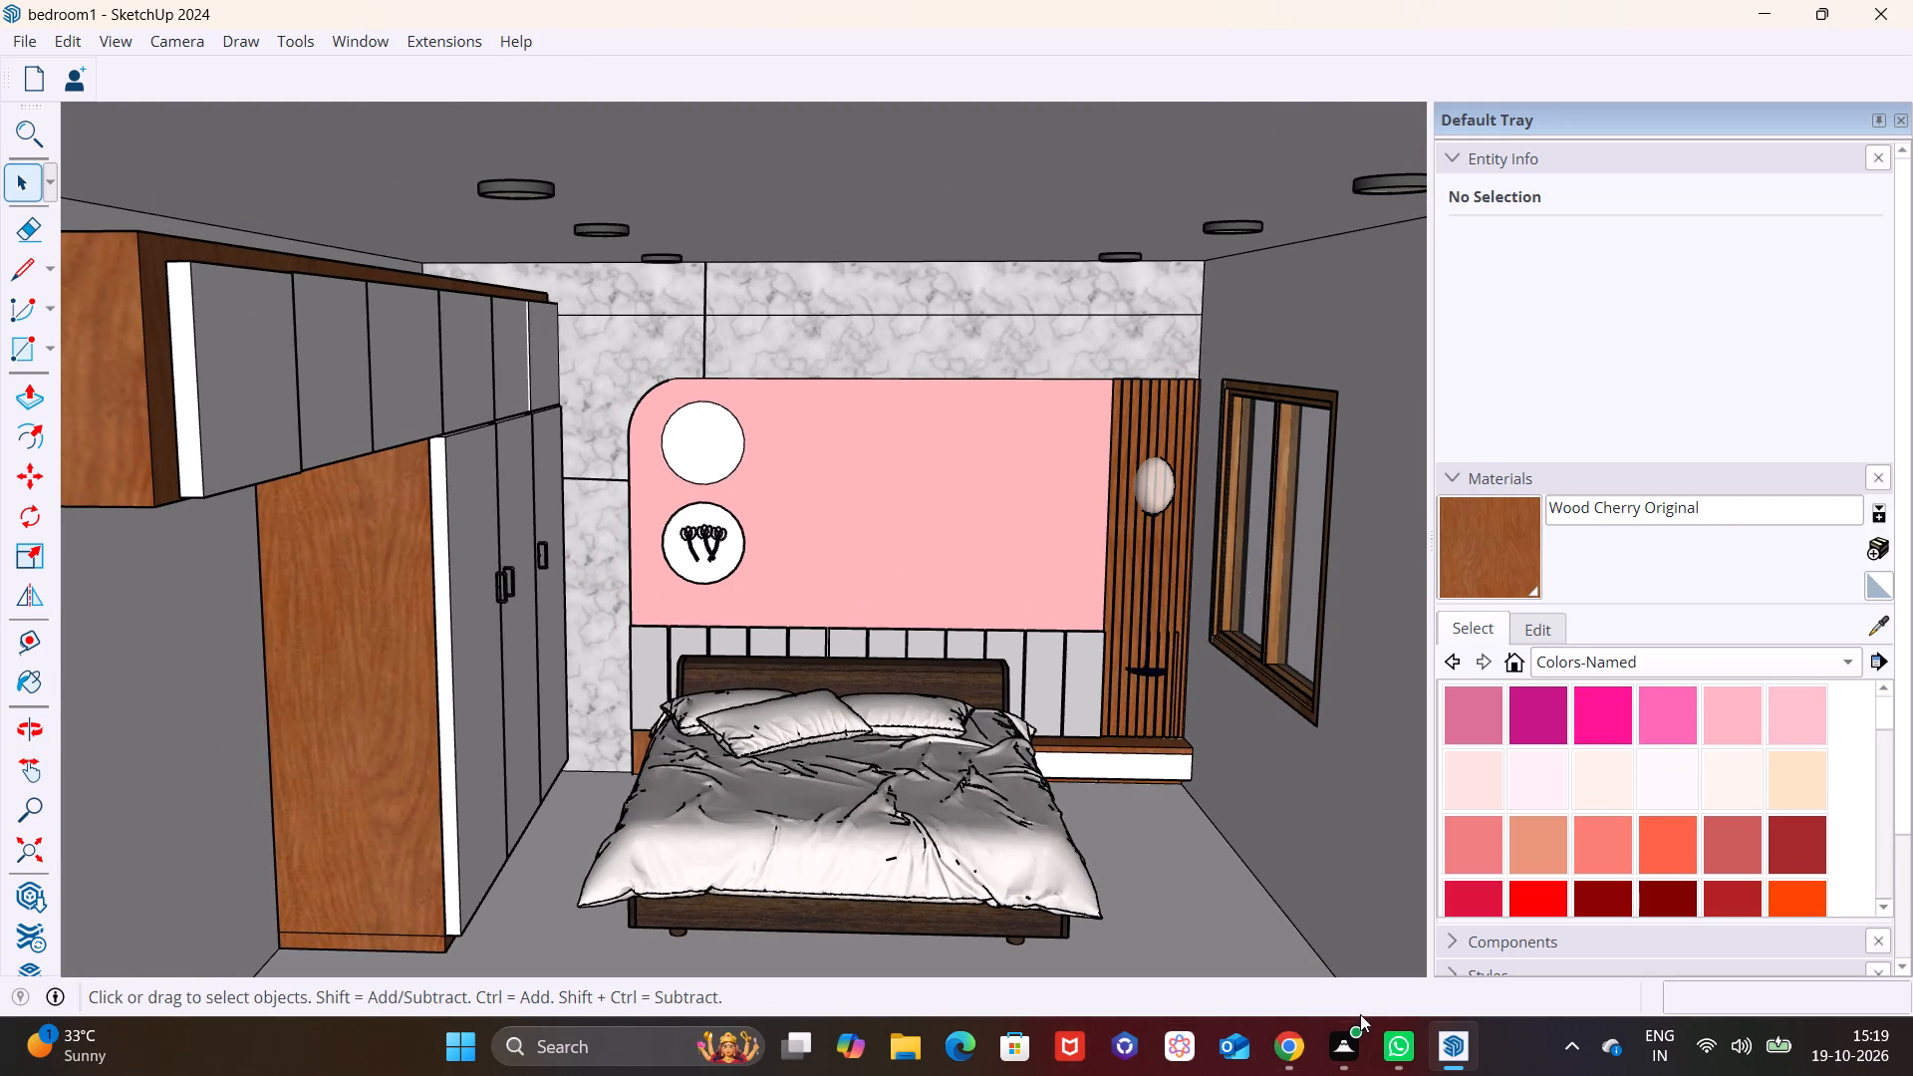
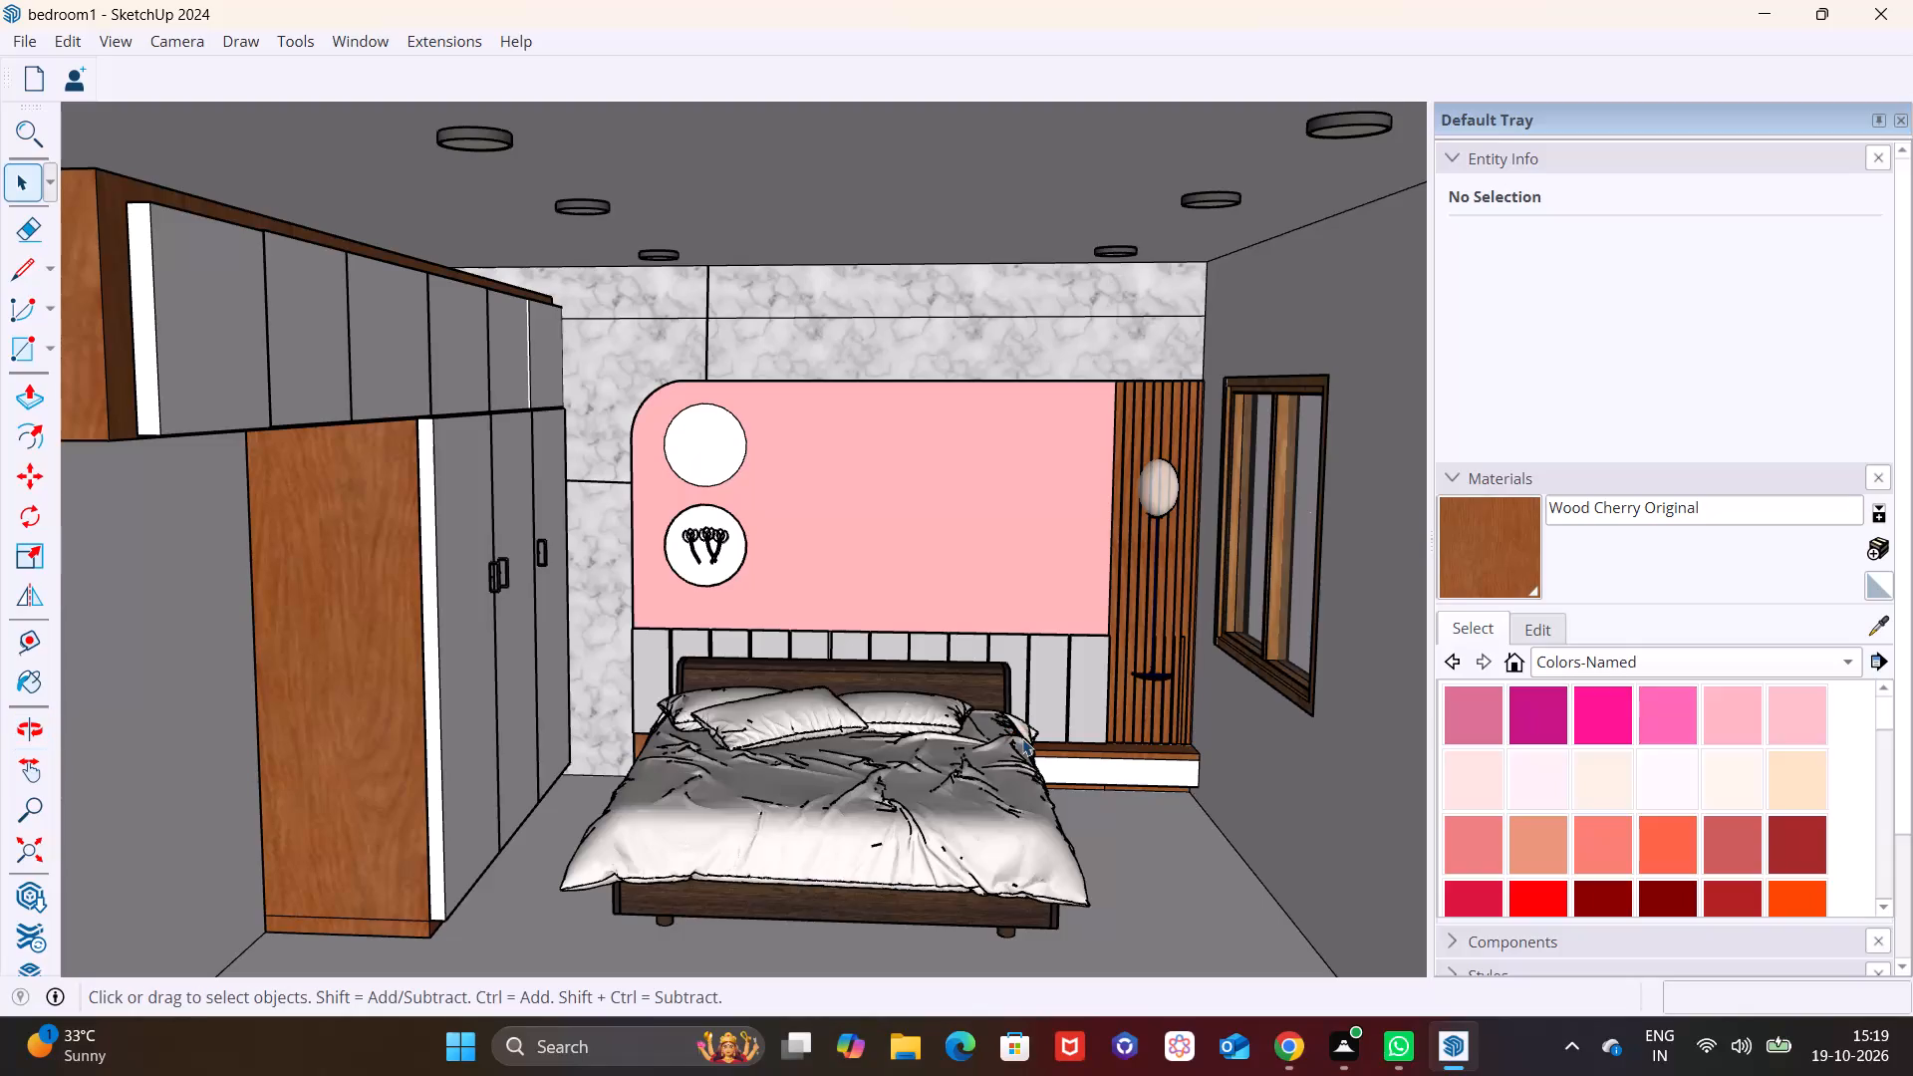
# Examine the bedroom's overall look around the bed, pink wall panel, wardrobe and window from slightly different angles.
pyautogui.moveTo(1028, 738); pyautogui.dragTo(1032, 721, button='middle')
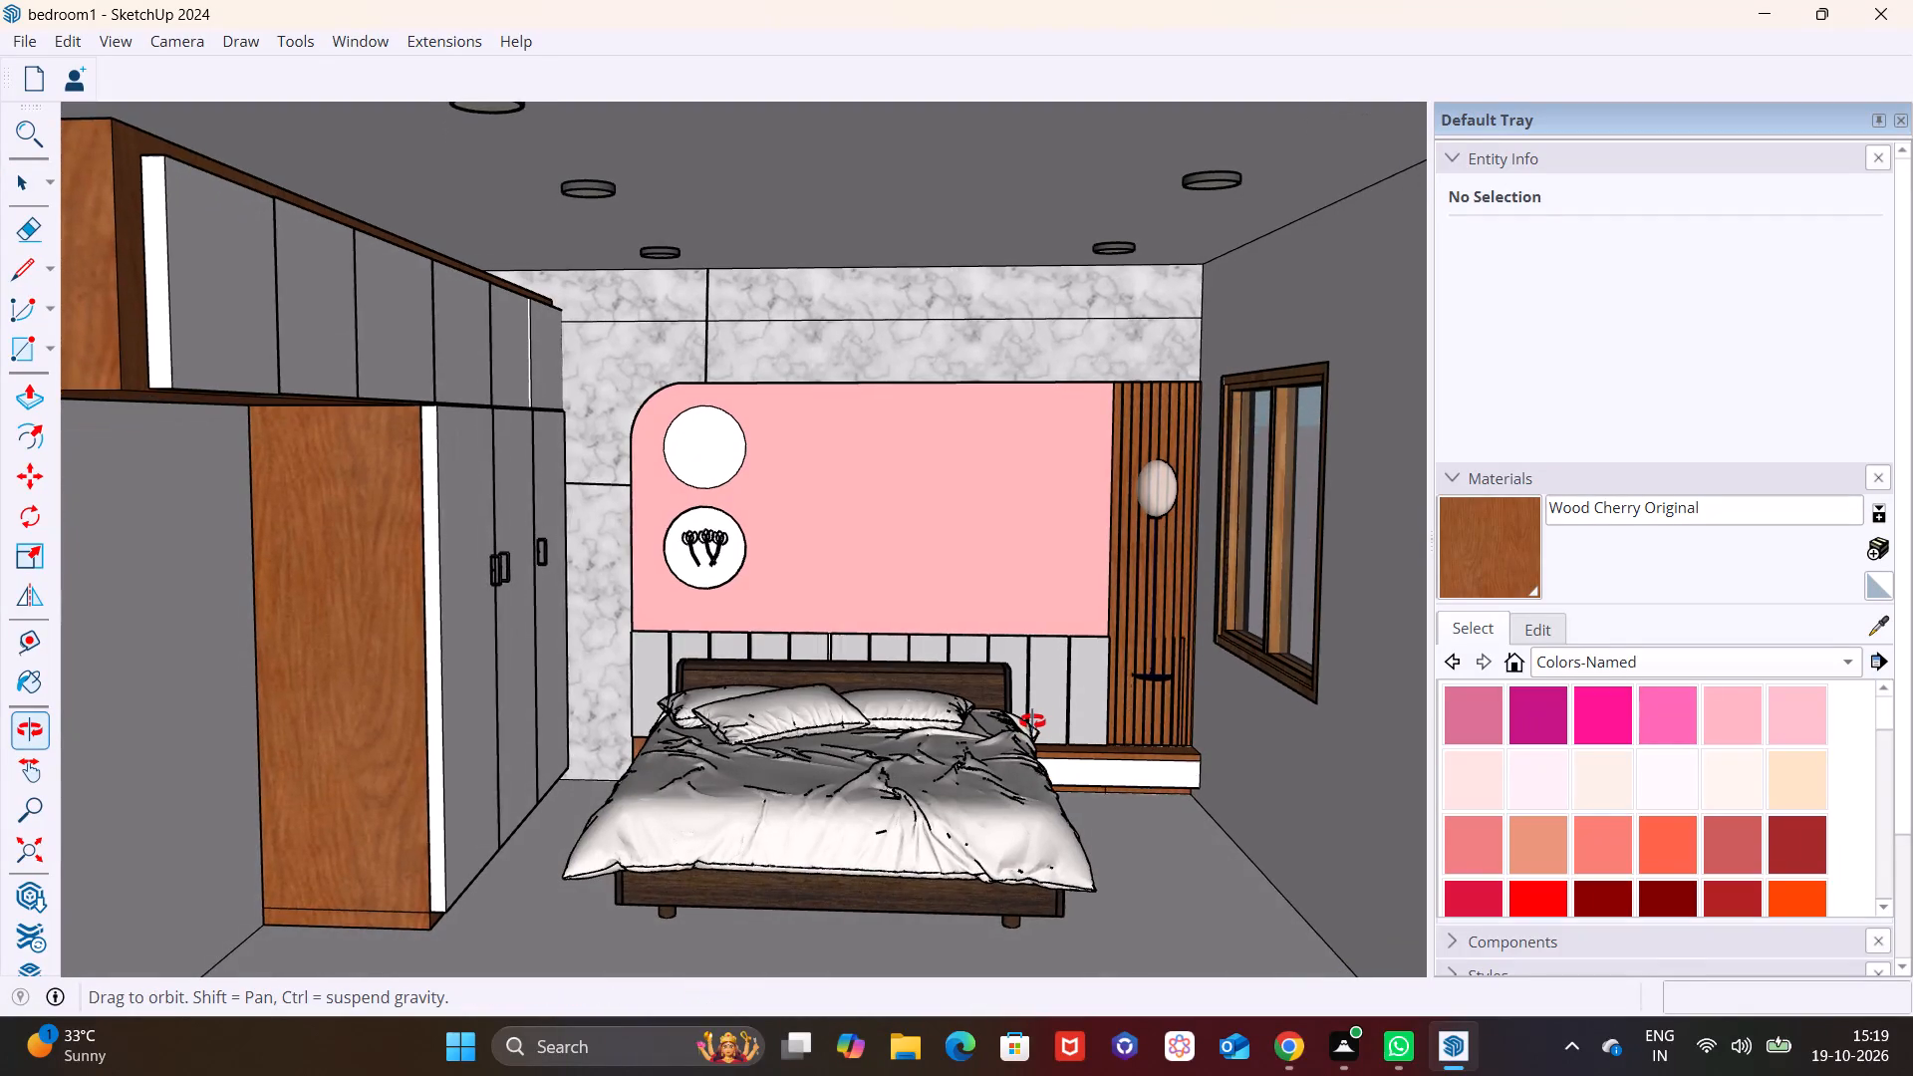
pyautogui.moveTo(1032, 721); pyautogui.dragTo(1023, 723, button='middle')
pyautogui.click(1030, 720)
pyautogui.scroll(1, 1023, 746)
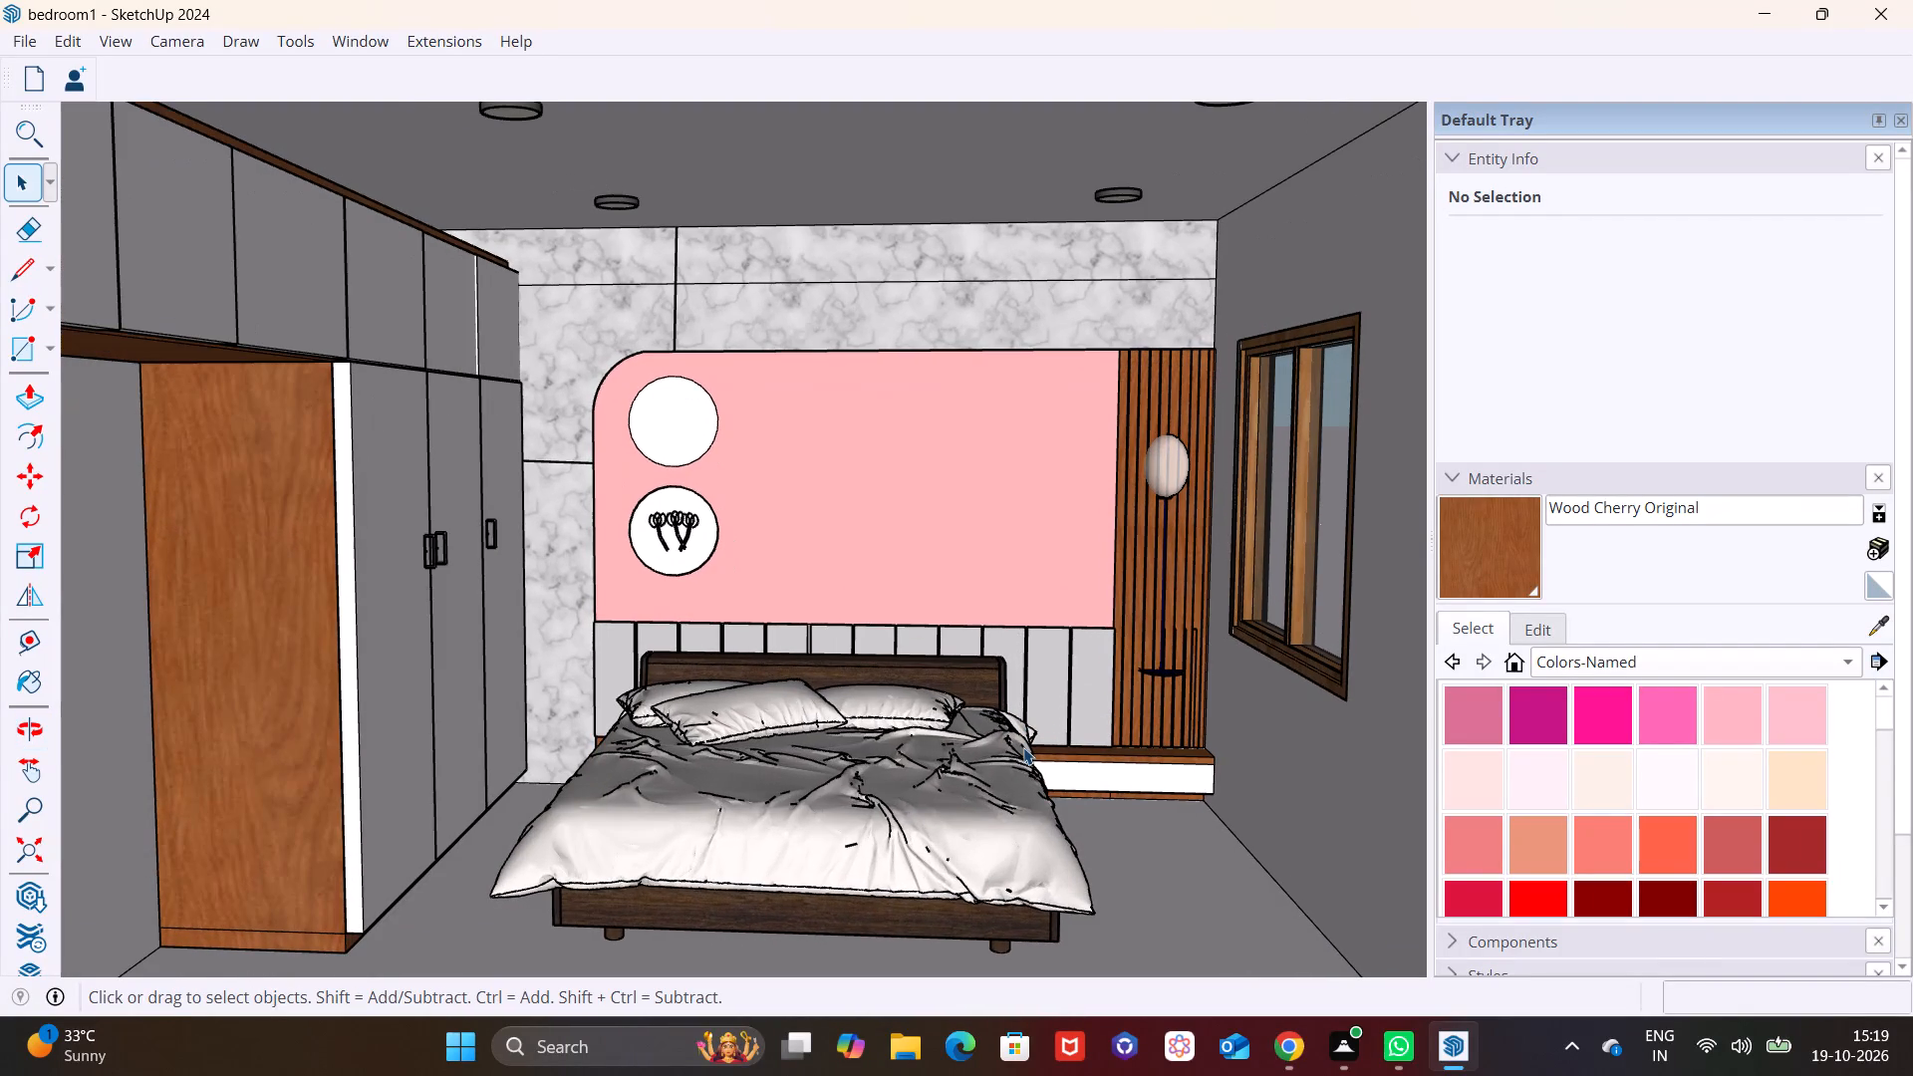
pyautogui.keyDown('shift'); pyautogui.moveTo(1008, 750); pyautogui.dragTo(1052, 767, button='middle'); pyautogui.keyUp('shift')
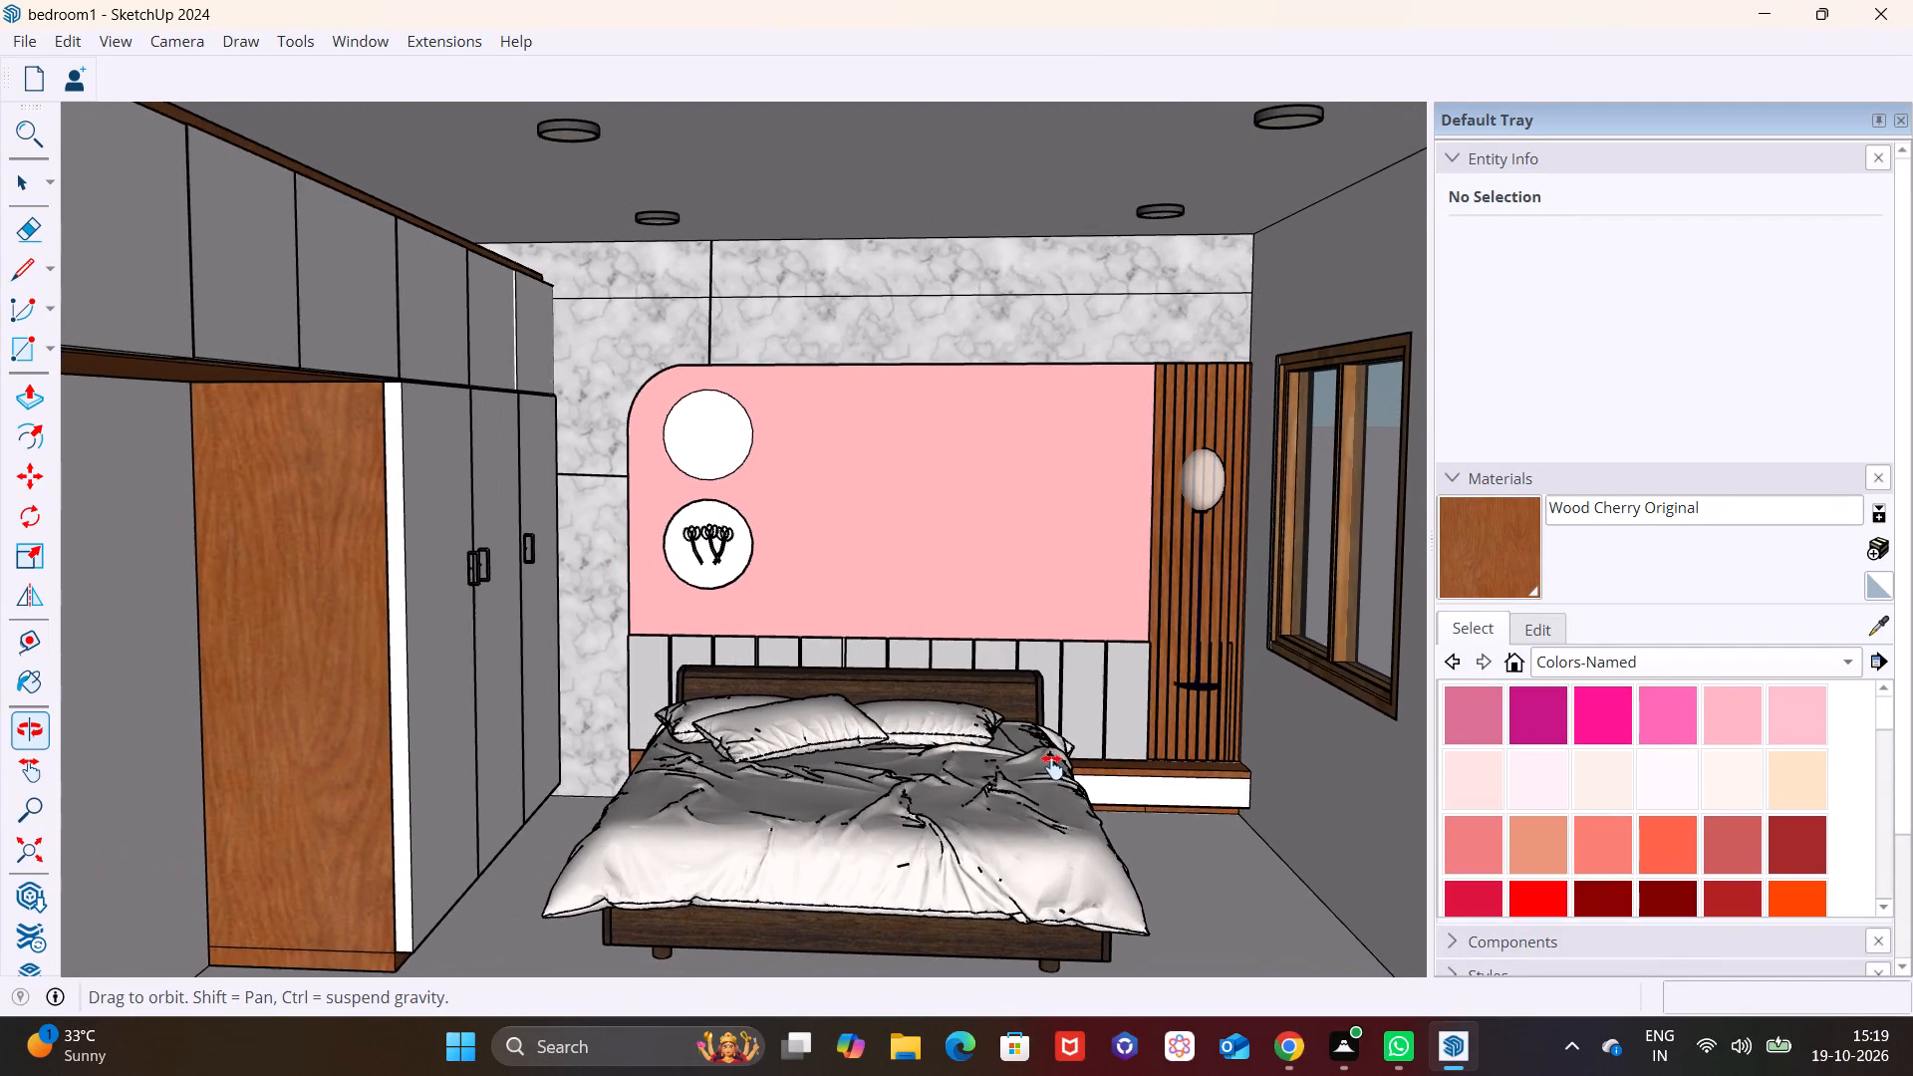
pyautogui.keyDown('shift'); pyautogui.moveTo(1052, 767); pyautogui.dragTo(1051, 748, button='middle'); pyautogui.keyUp('shift')
pyautogui.moveTo(1048, 770); pyautogui.dragTo(1040, 771, button='middle')
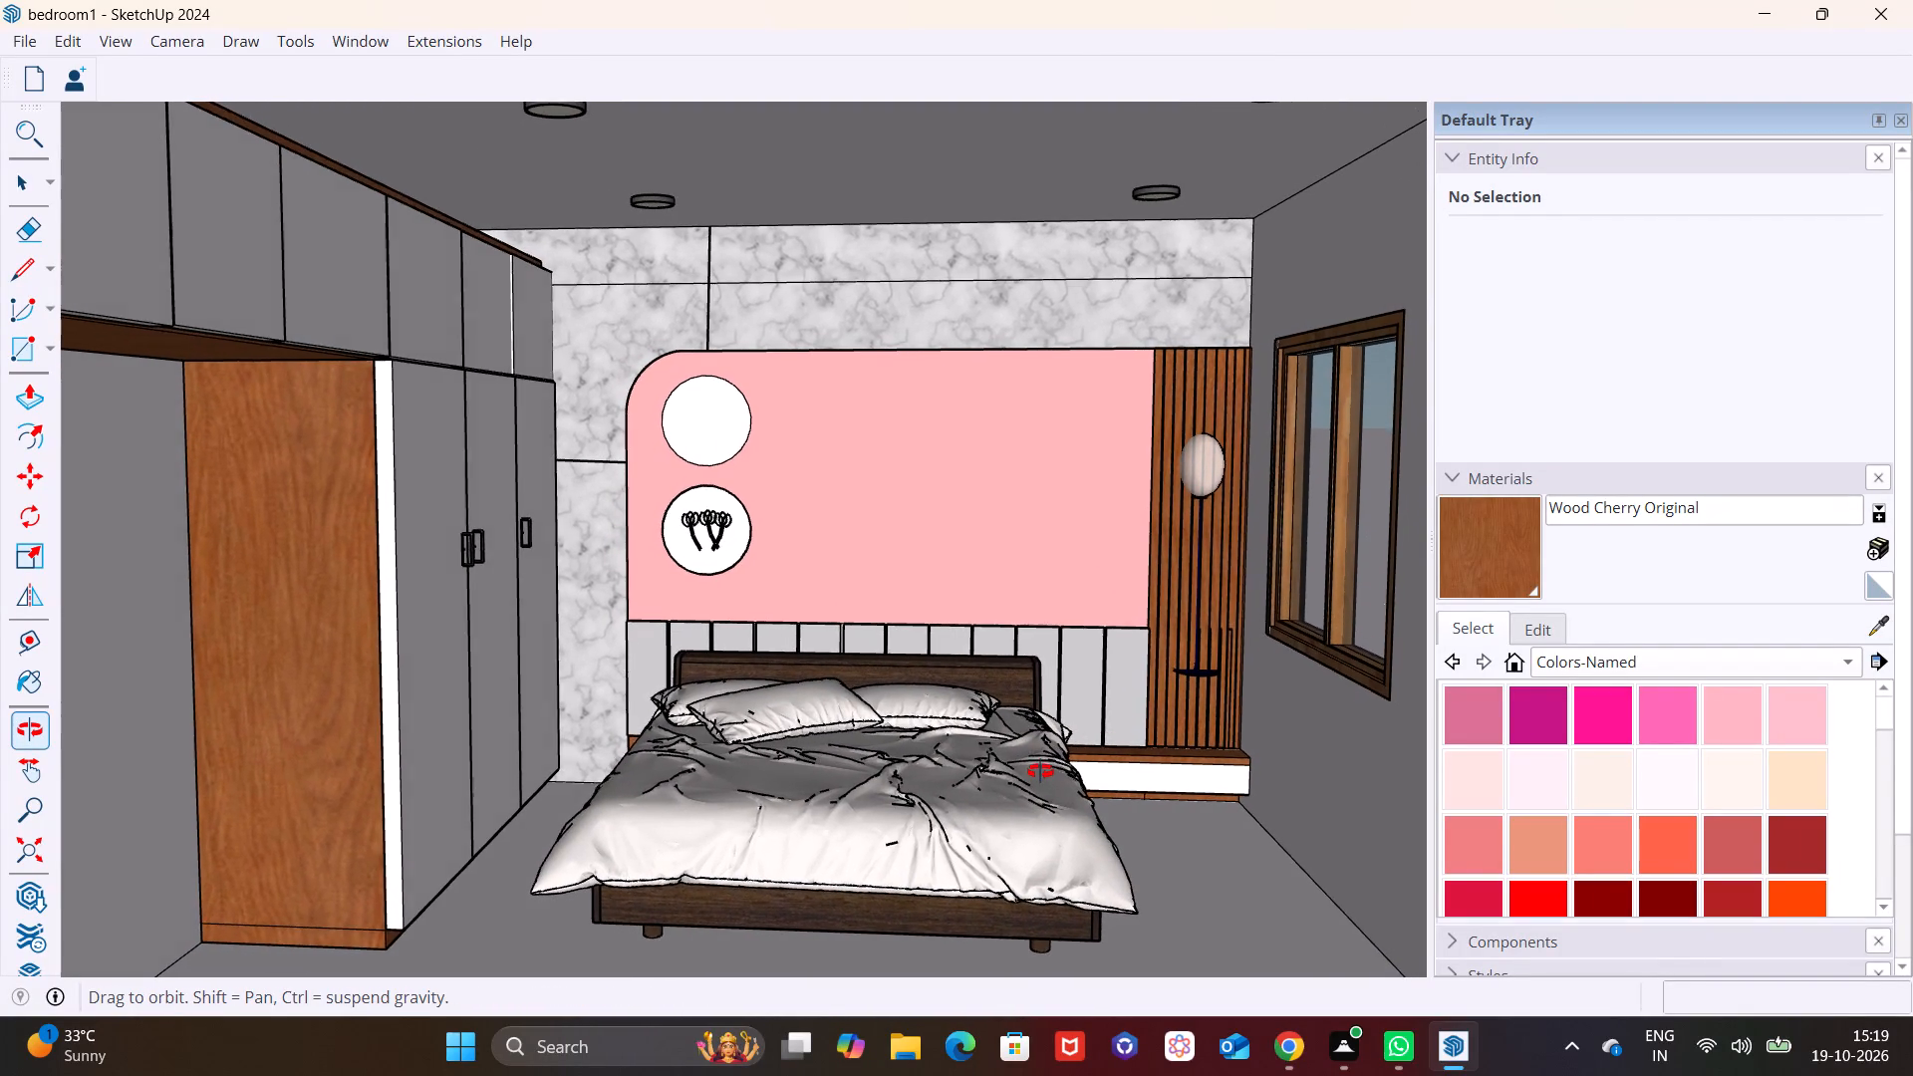
pyautogui.moveTo(1040, 771); pyautogui.dragTo(1030, 767, button='middle')
pyautogui.click(1030, 767)
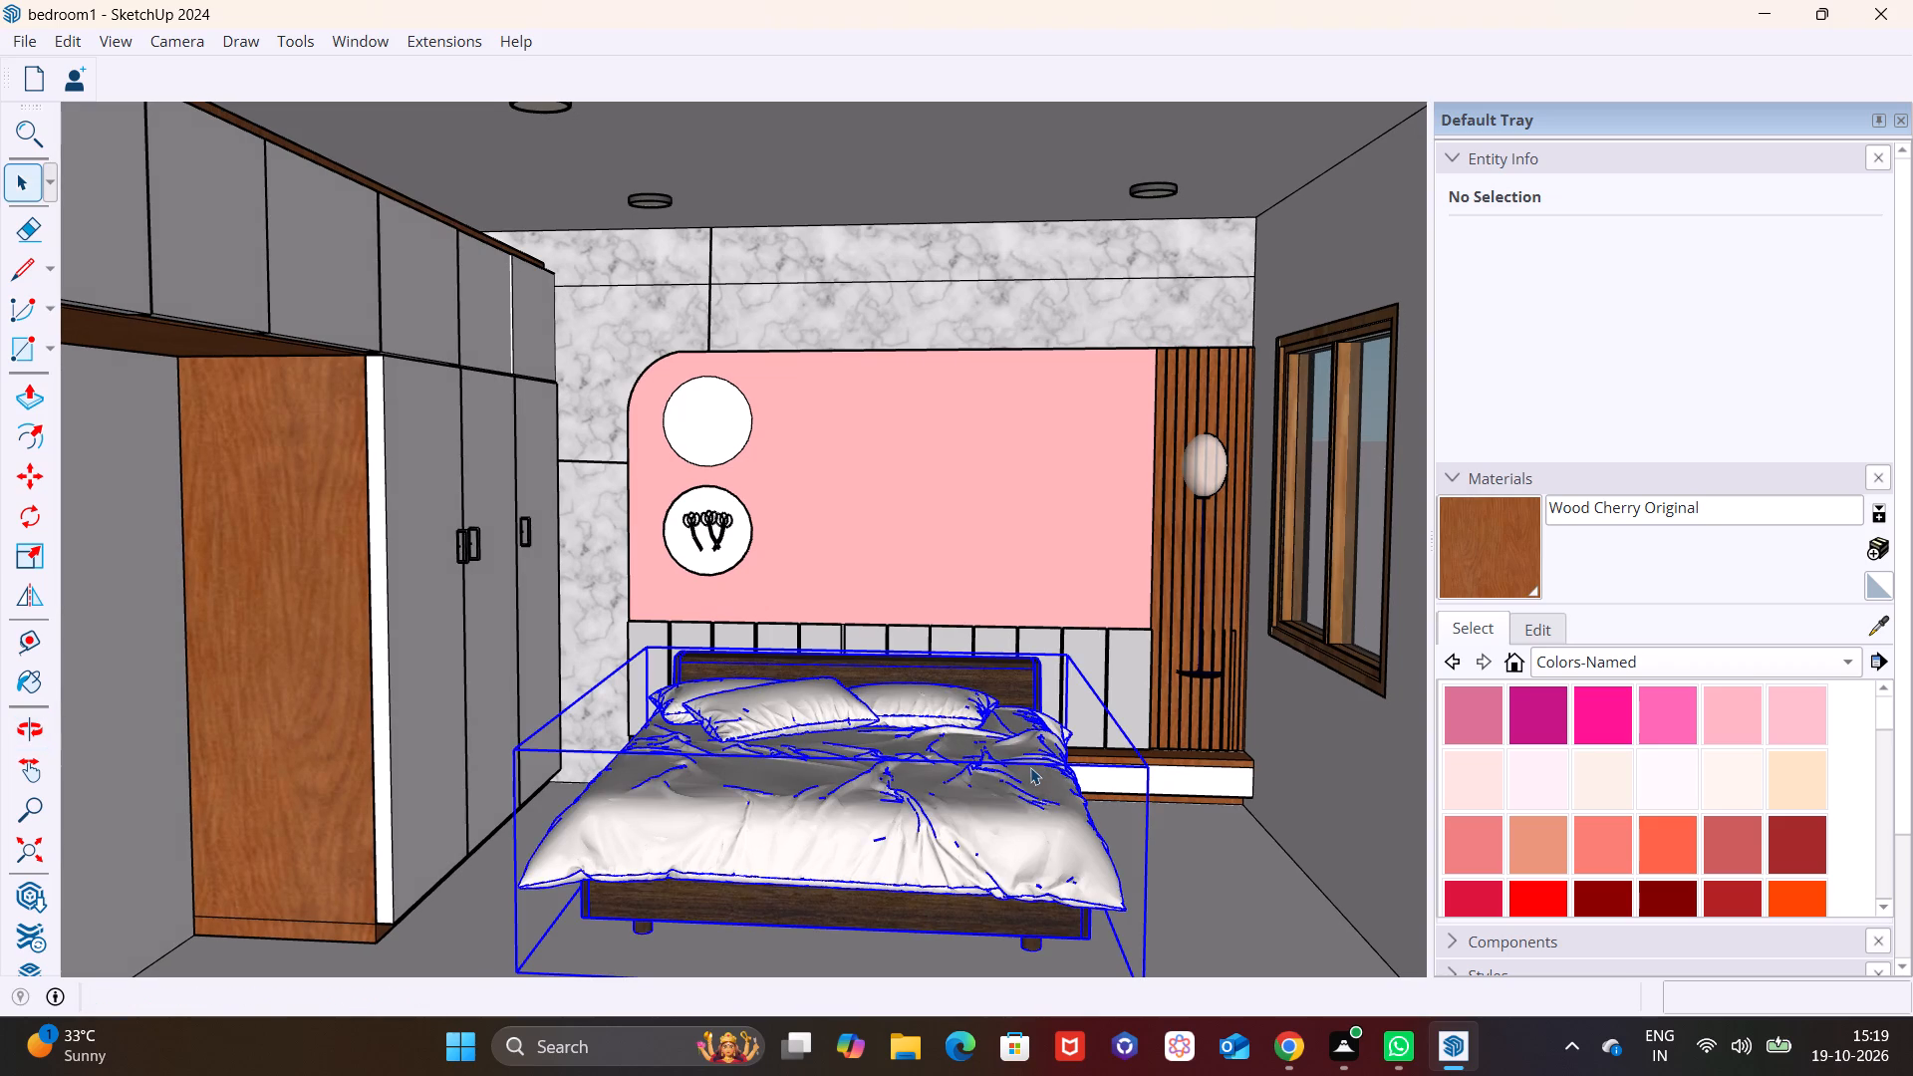